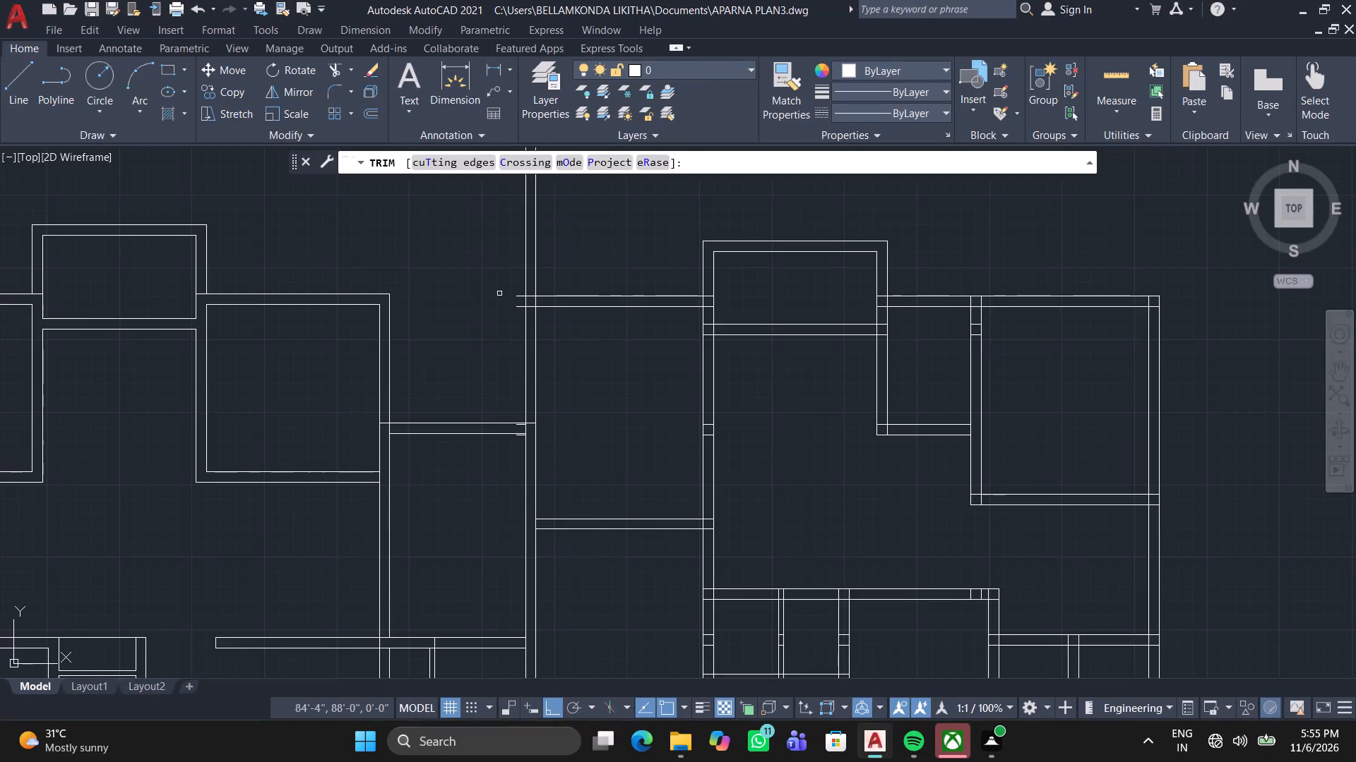
Trim the two horizontal wall line ends that overhang west of the long vertical wall in the eastern unit.
scroll(497, 294, up, 6)
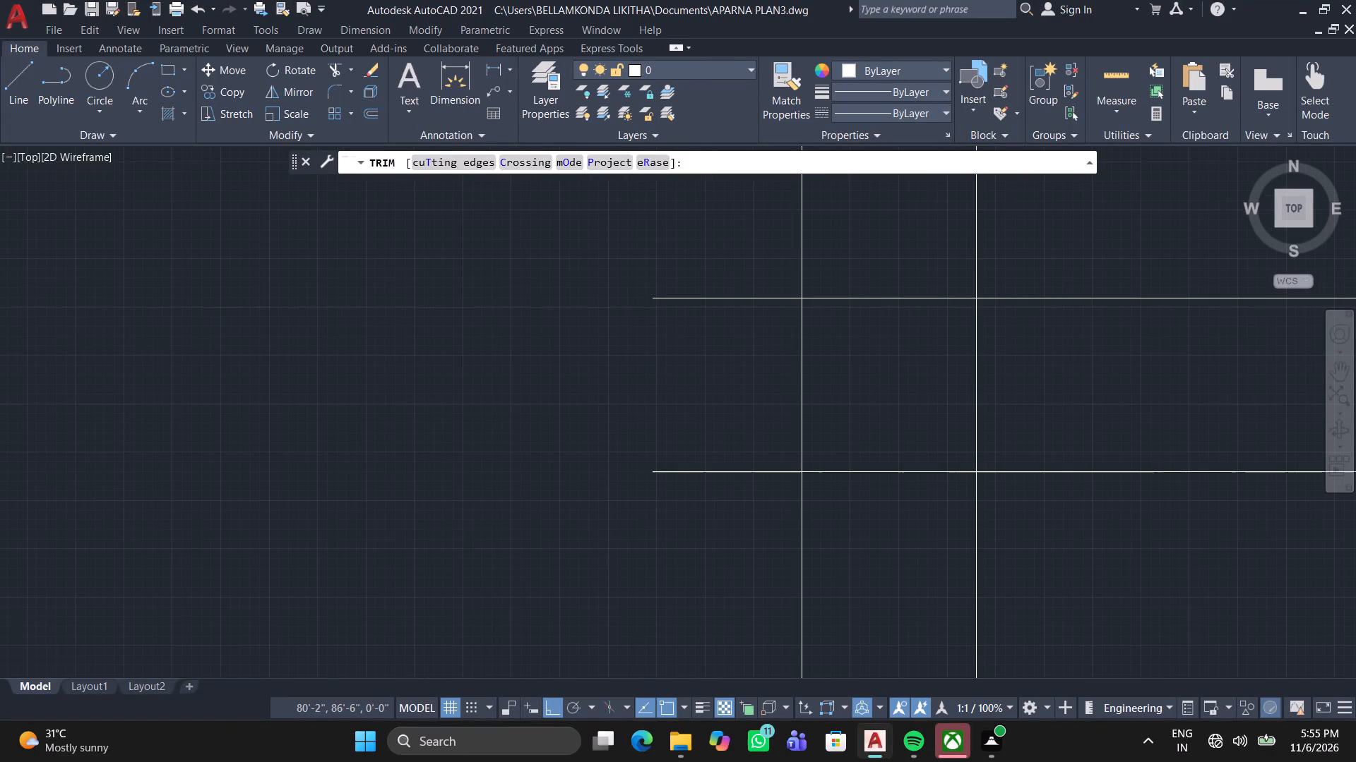
drag(729, 540, 730, 529)
click(730, 290)
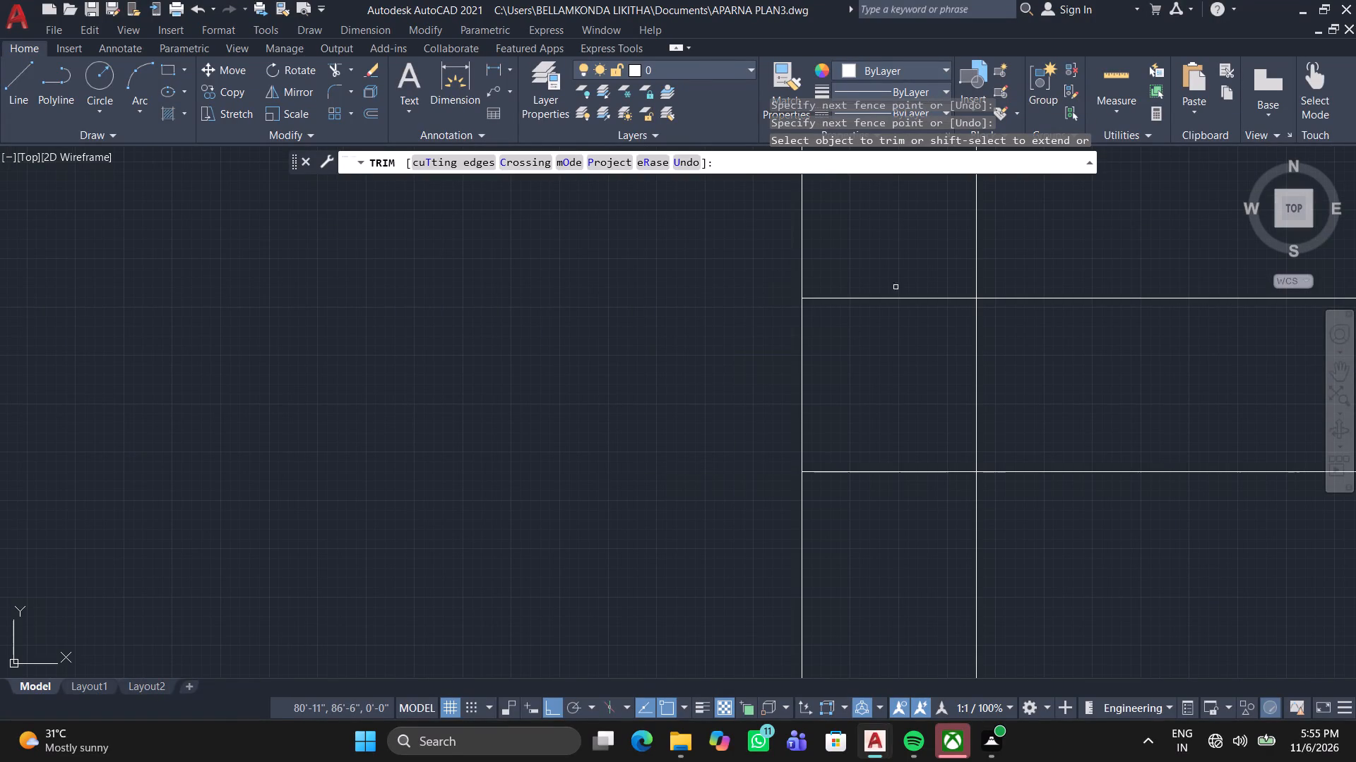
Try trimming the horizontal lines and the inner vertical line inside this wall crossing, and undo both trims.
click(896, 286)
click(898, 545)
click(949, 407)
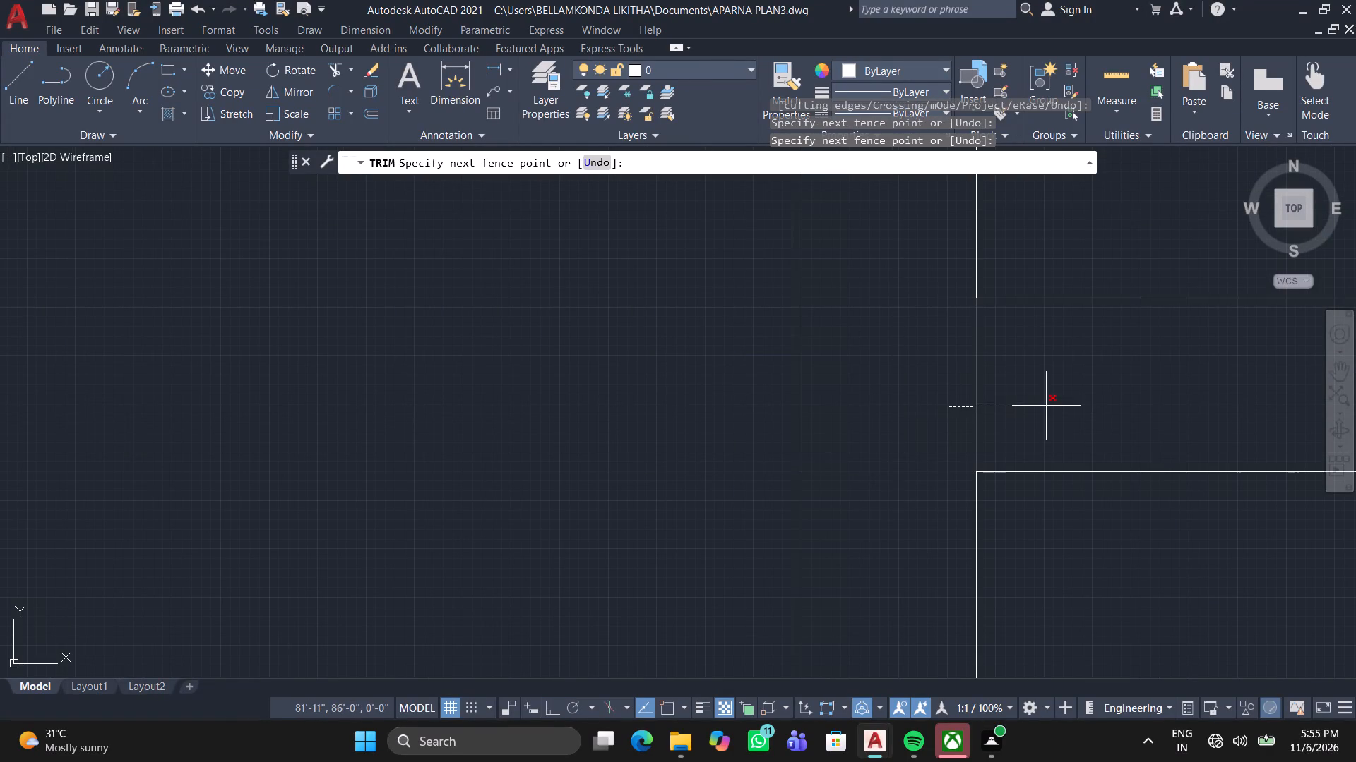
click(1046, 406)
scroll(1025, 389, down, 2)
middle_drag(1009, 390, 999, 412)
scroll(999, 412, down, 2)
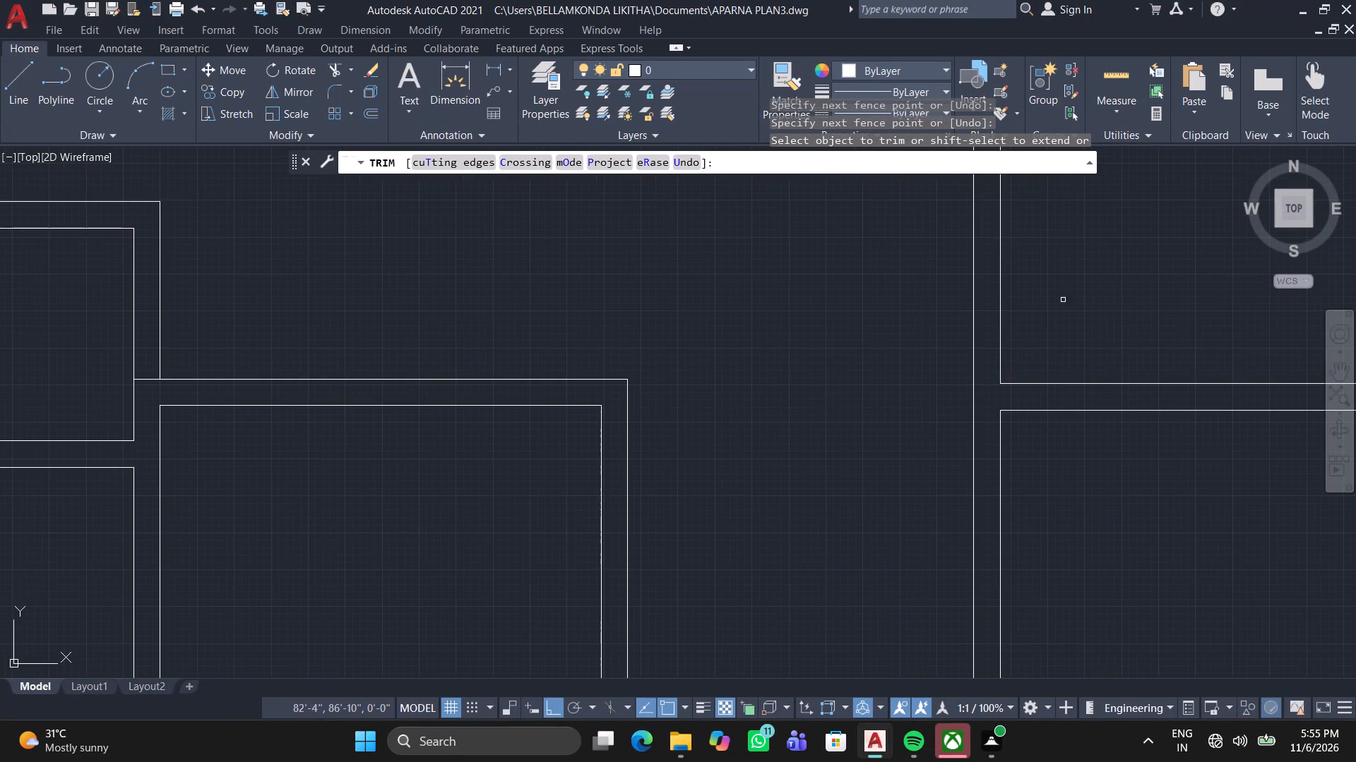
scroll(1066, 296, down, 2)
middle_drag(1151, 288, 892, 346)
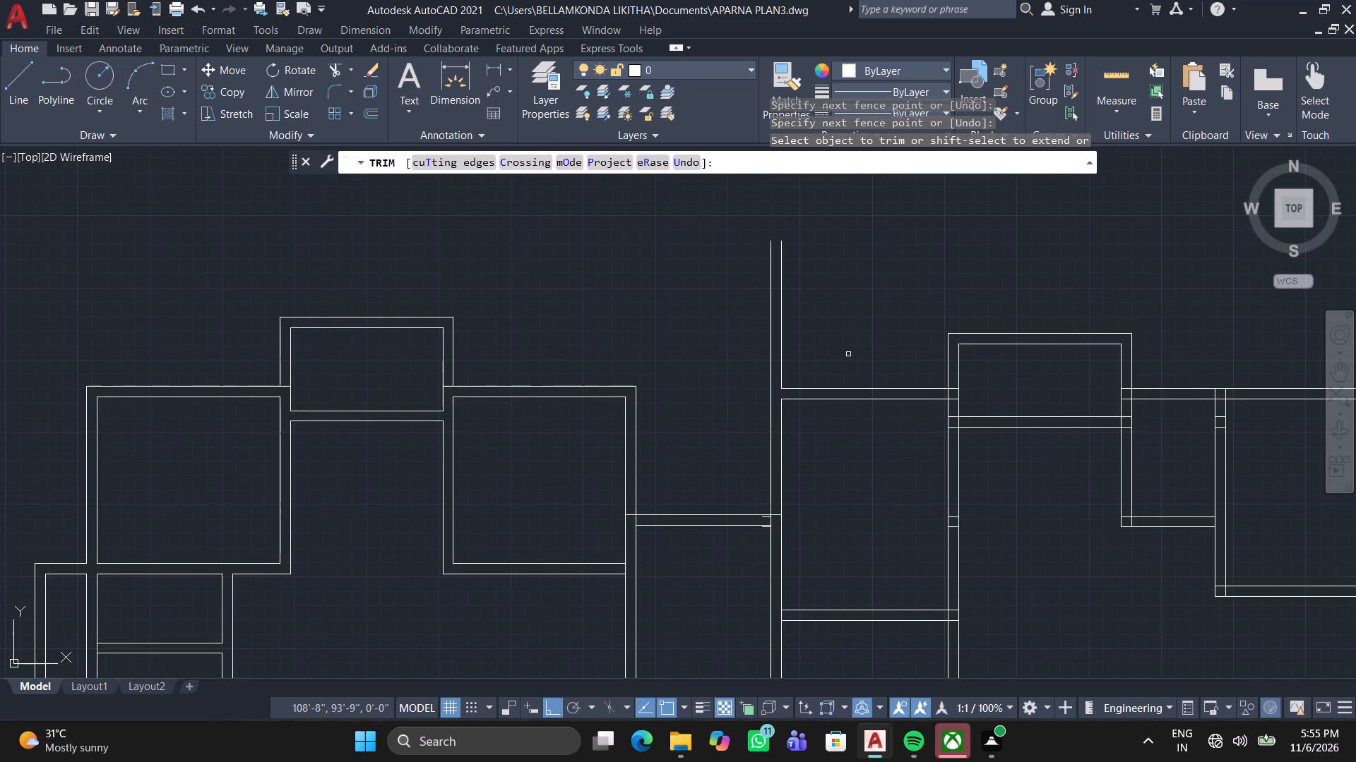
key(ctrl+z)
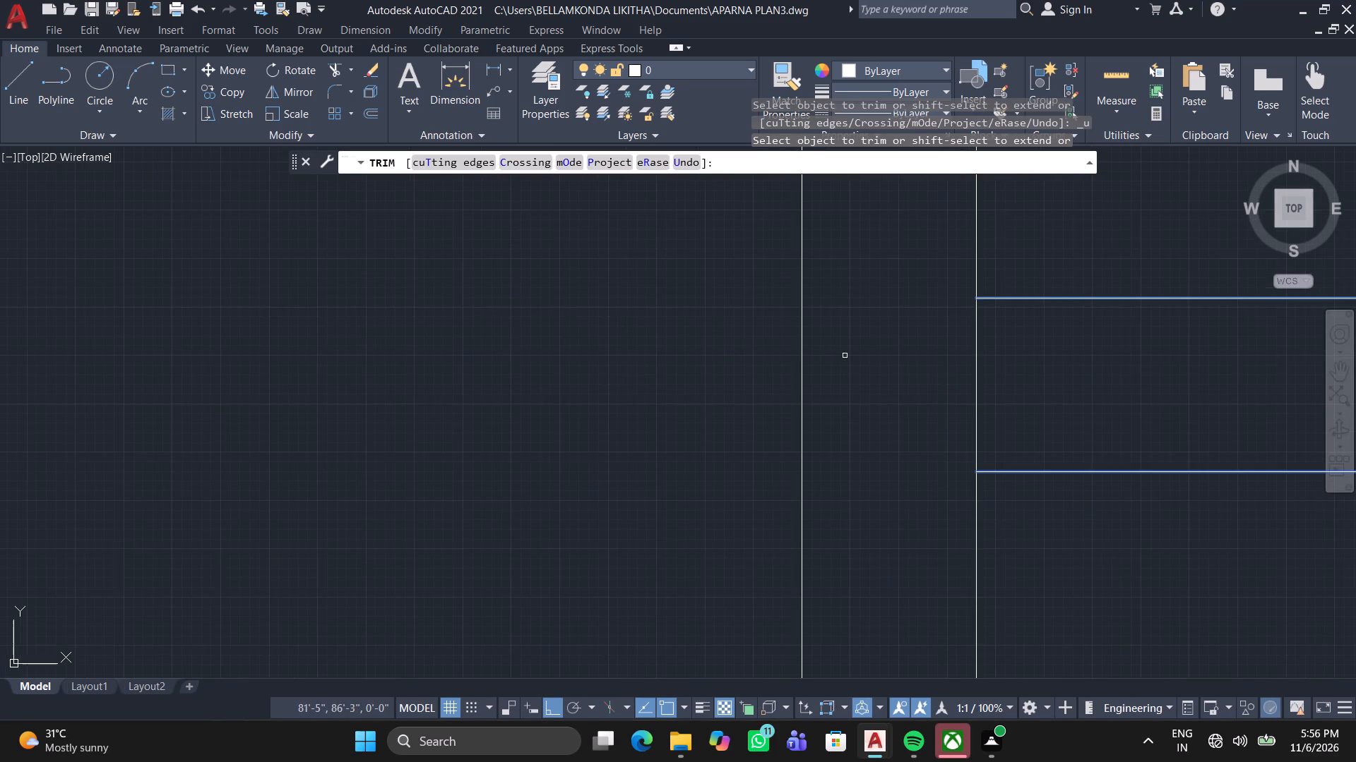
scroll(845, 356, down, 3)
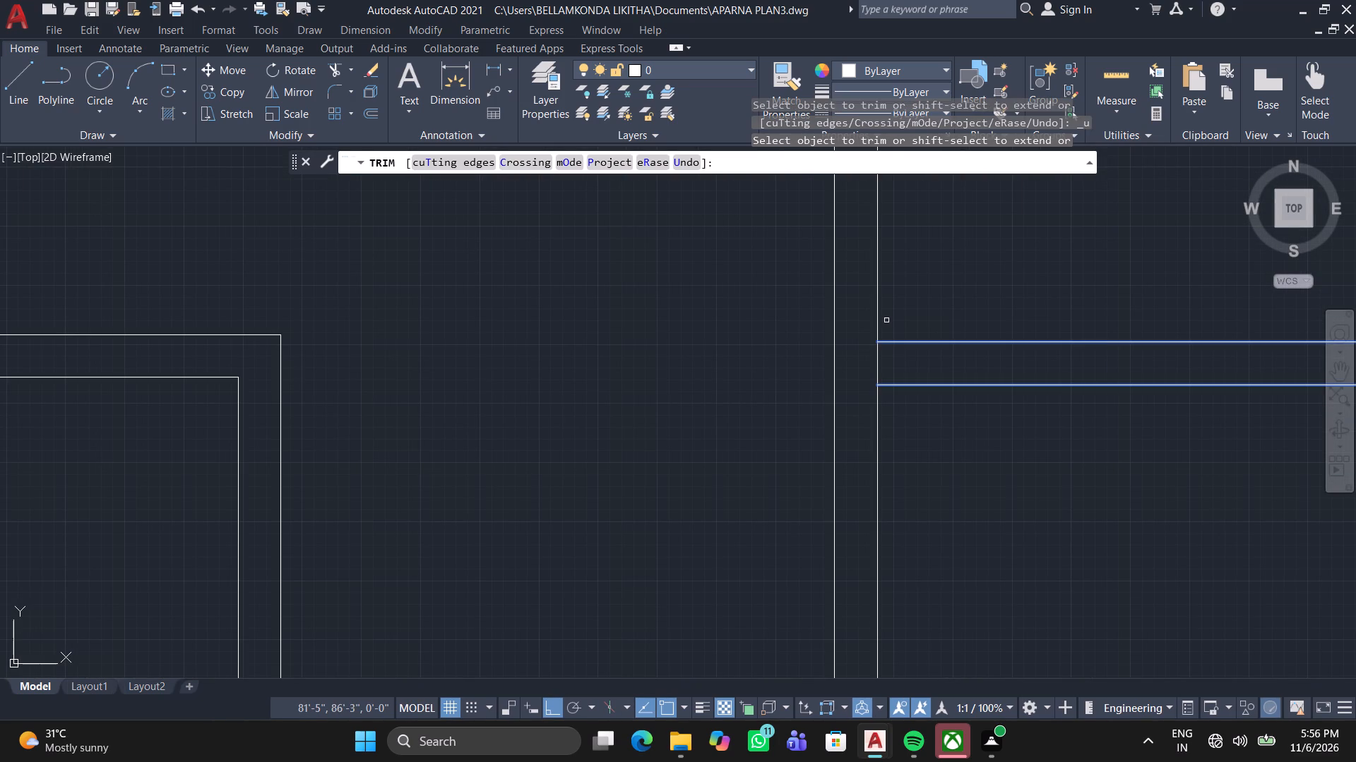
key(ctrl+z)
Trim the vertical wall lines extending above the horizontal wall and the inner overlaps to form a clean northwest corner.
scroll(886, 322, down, 1)
middle_drag(886, 330, 812, 423)
click(709, 354)
click(999, 287)
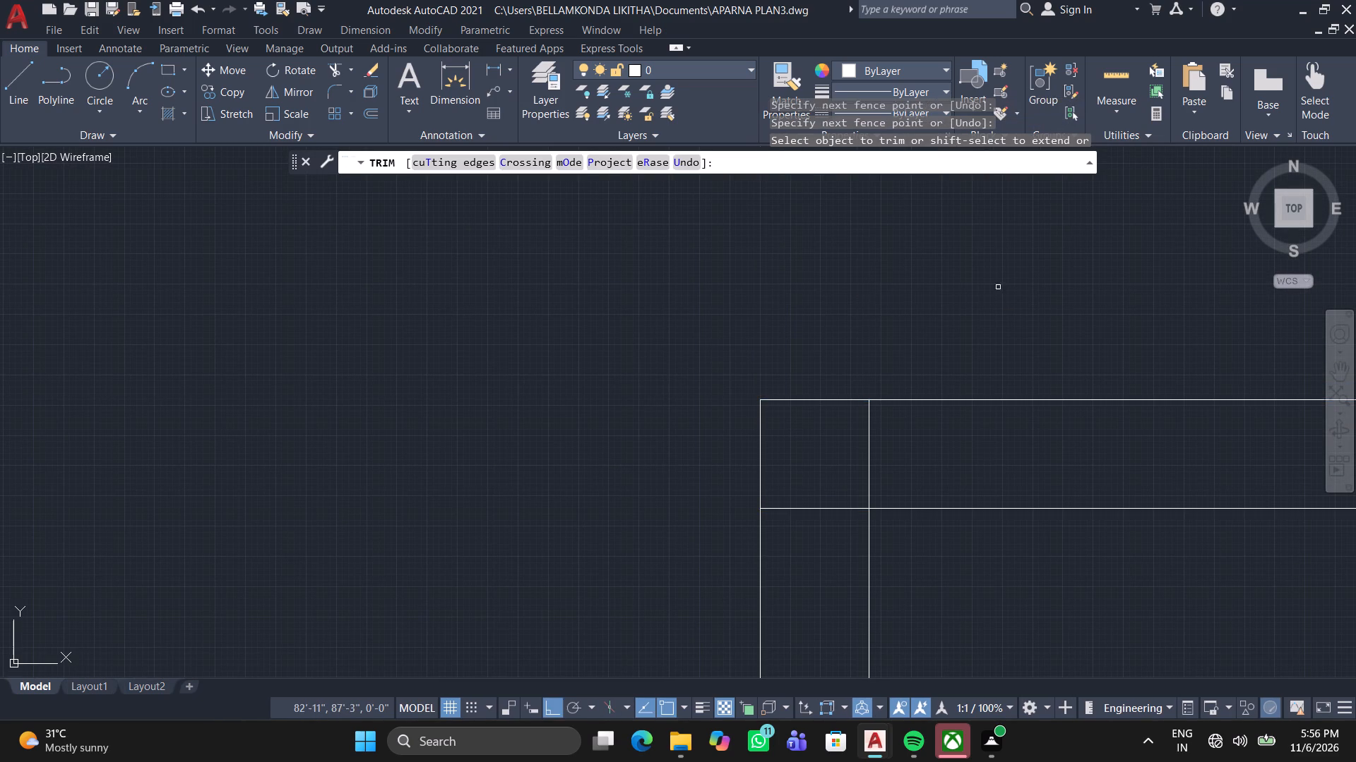
click(834, 445)
click(942, 436)
drag(810, 558, 815, 546)
click(850, 464)
Remove the short stray lines and trim the overlaps where the connecting wall between the units meets the eastern unit's west wall.
scroll(852, 461, down, 4)
middle_drag(1029, 397, 789, 212)
scroll(580, 545, up, 3)
scroll(576, 370, up, 1)
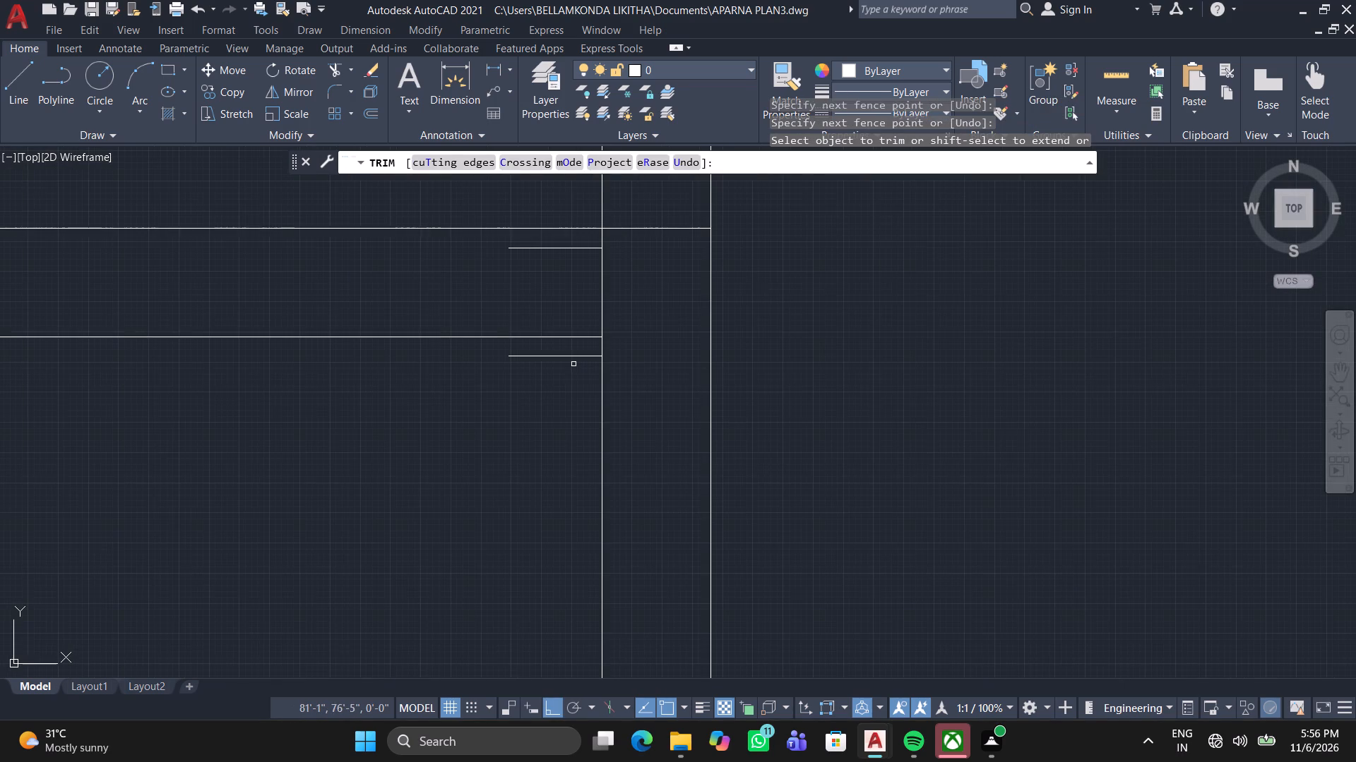
click(571, 356)
click(559, 386)
click(563, 361)
click(552, 275)
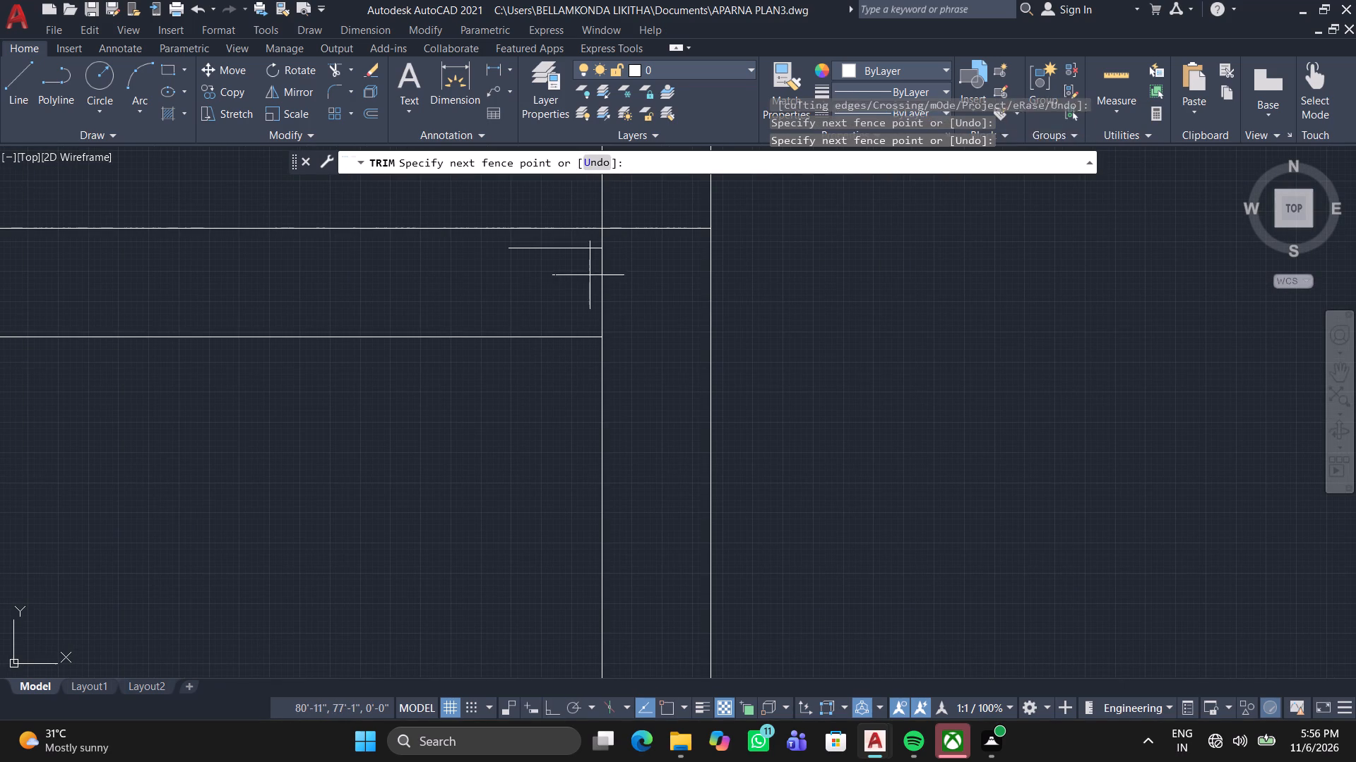
click(649, 284)
click(567, 252)
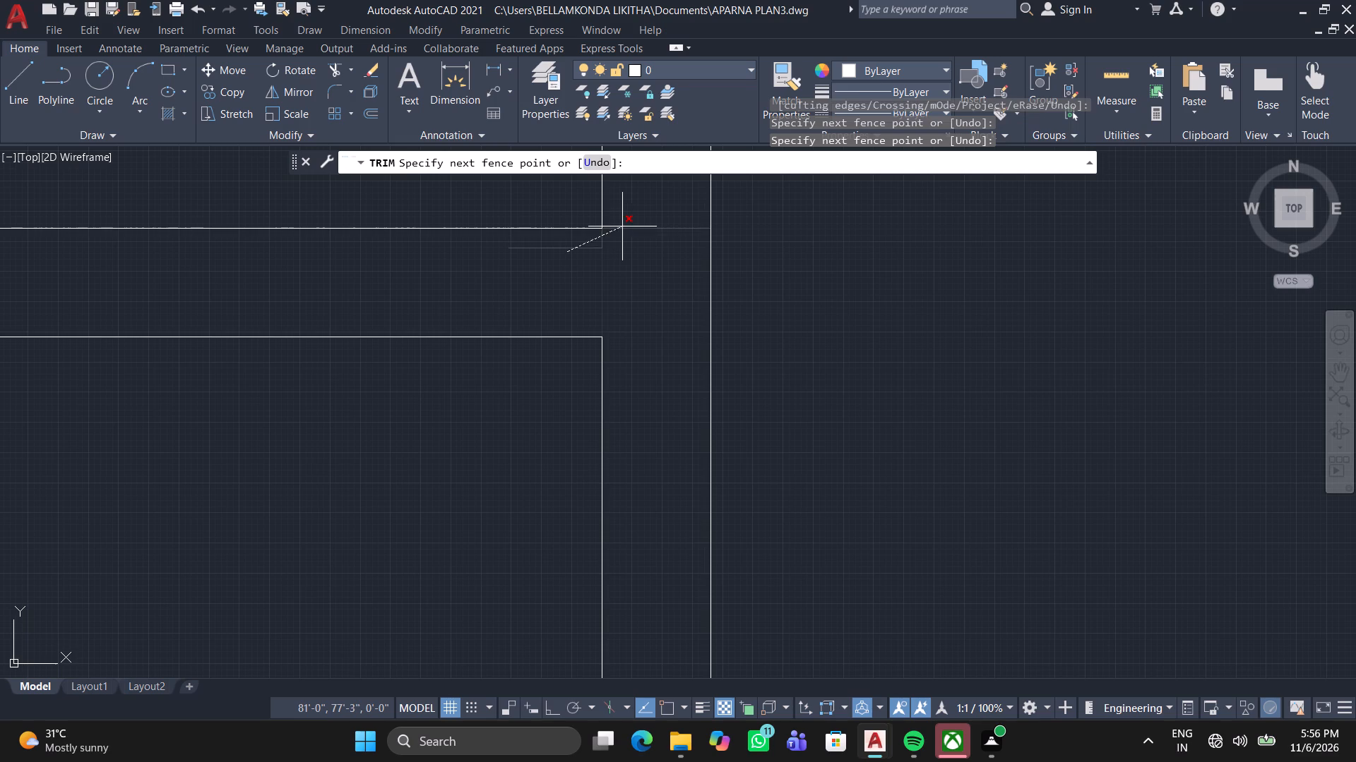
click(622, 226)
Trim the overlapping lines at both ends of the horizontal partition below the eastern unit's northwest room.
scroll(605, 262, down, 4)
scroll(727, 432, up, 2)
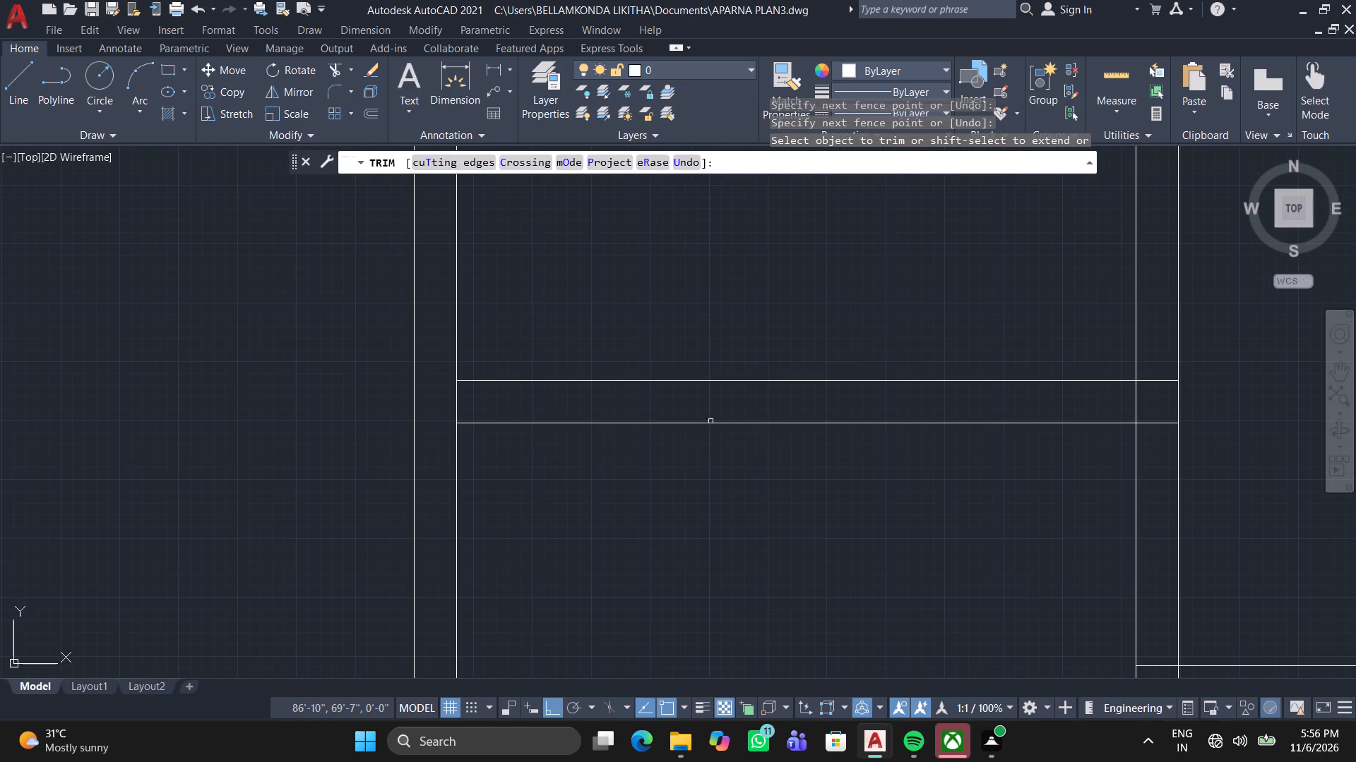
click(469, 411)
drag(457, 402, 447, 397)
scroll(554, 392, down, 2)
scroll(707, 435, down, 2)
scroll(738, 410, up, 3)
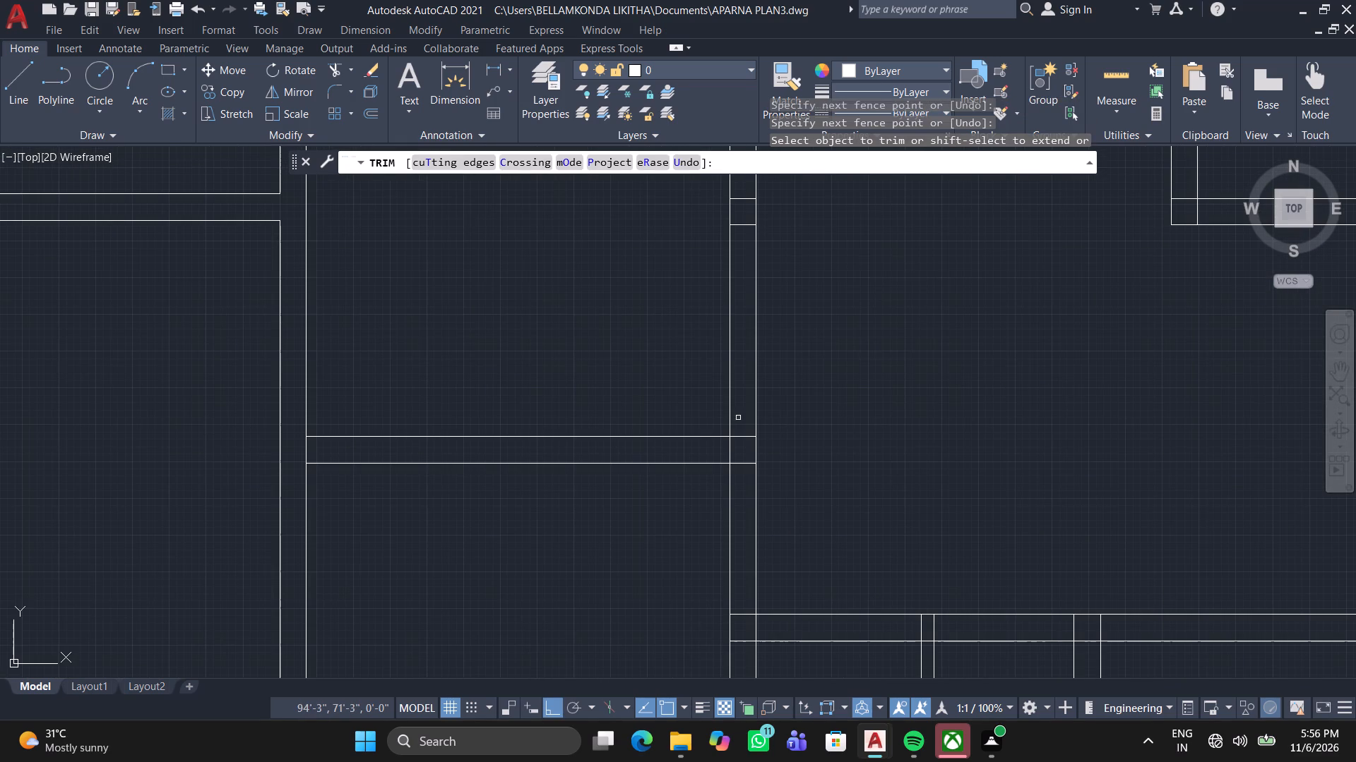
click(736, 478)
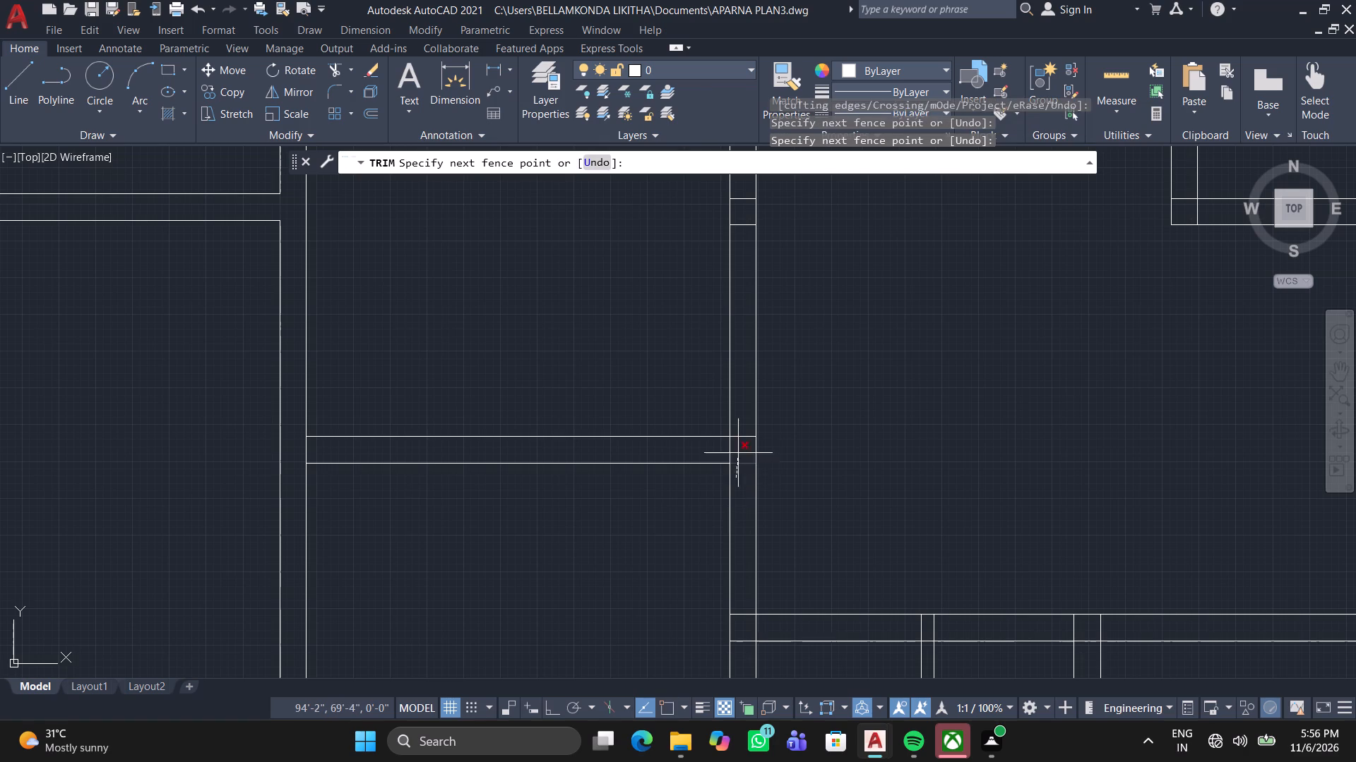
click(748, 422)
scroll(730, 459, up, 3)
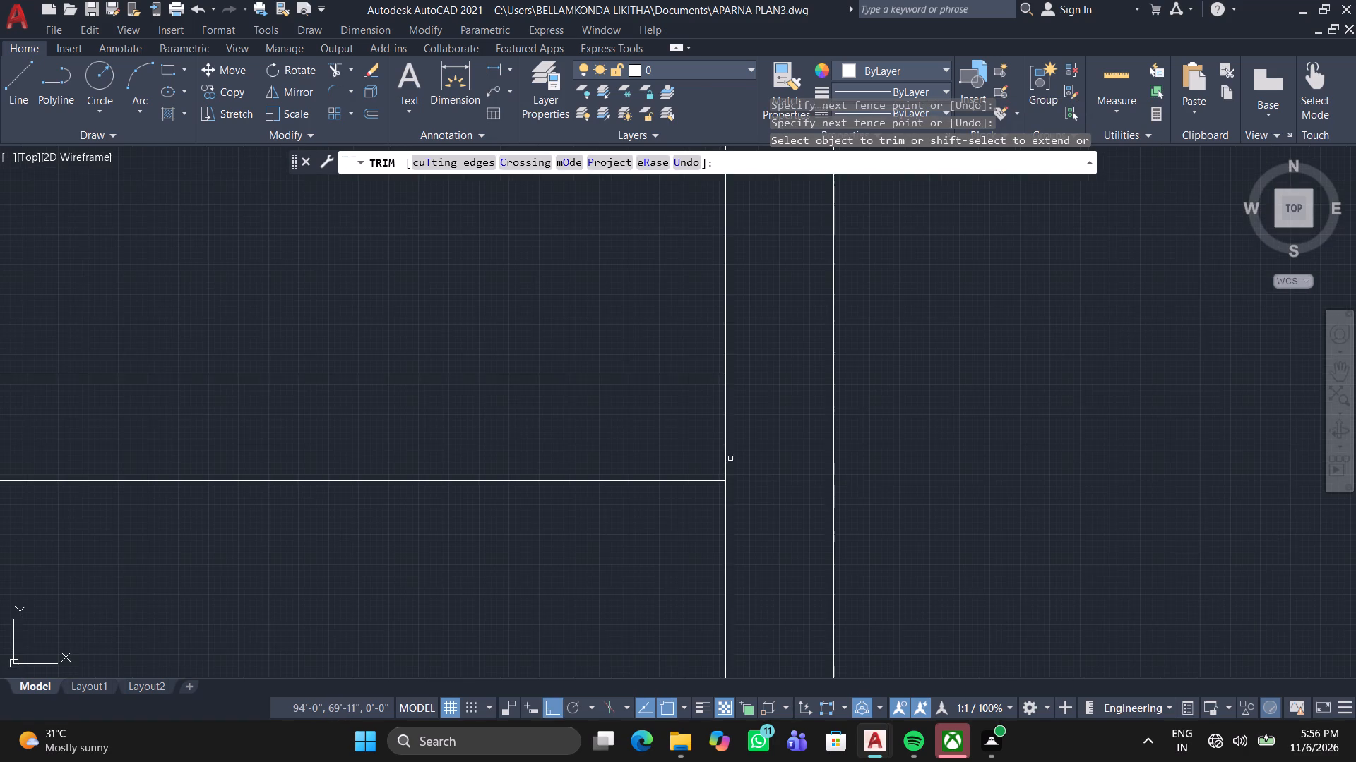
click(722, 461)
Trim away the two short cross lines inside the vertical wall on the northwest room's east side.
scroll(755, 427, down, 3)
middle_drag(753, 366, 753, 394)
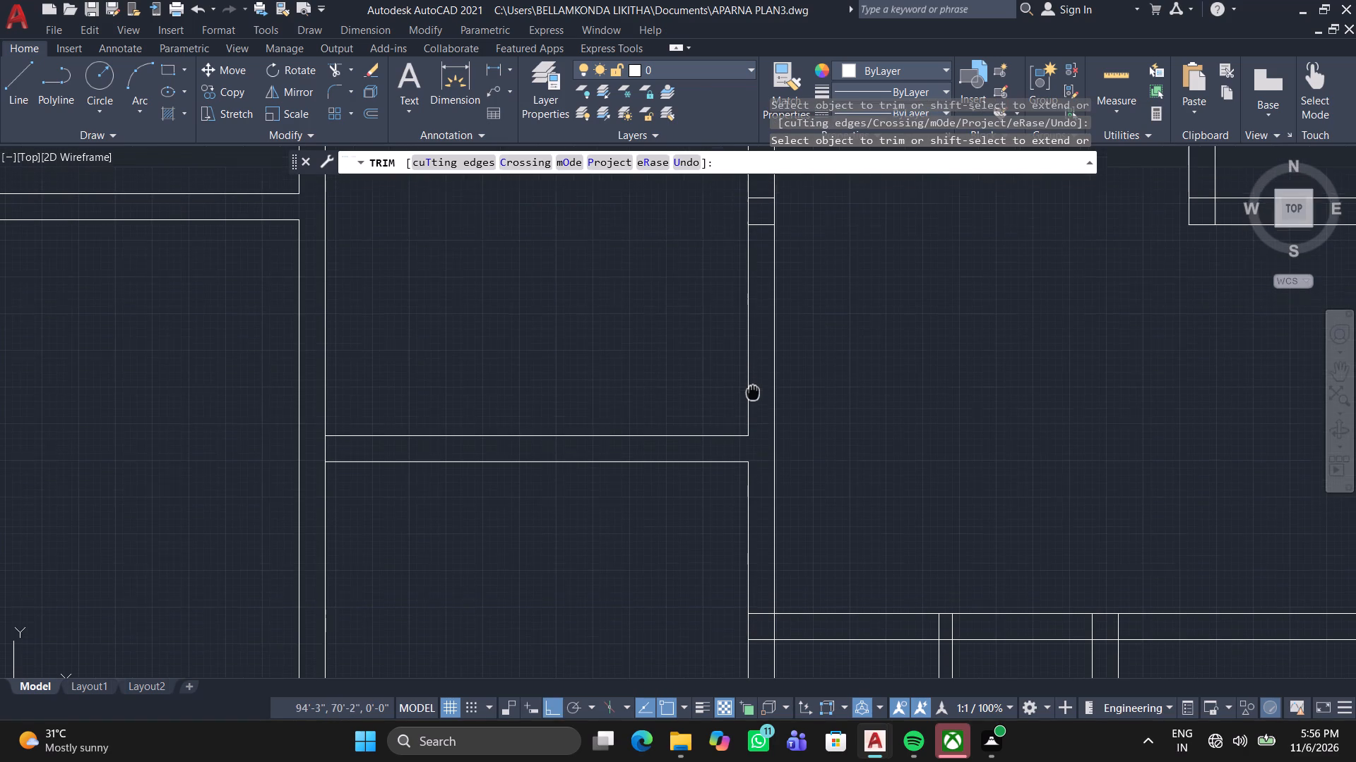
middle_drag(753, 394, 730, 579)
scroll(742, 422, up, 3)
click(742, 422)
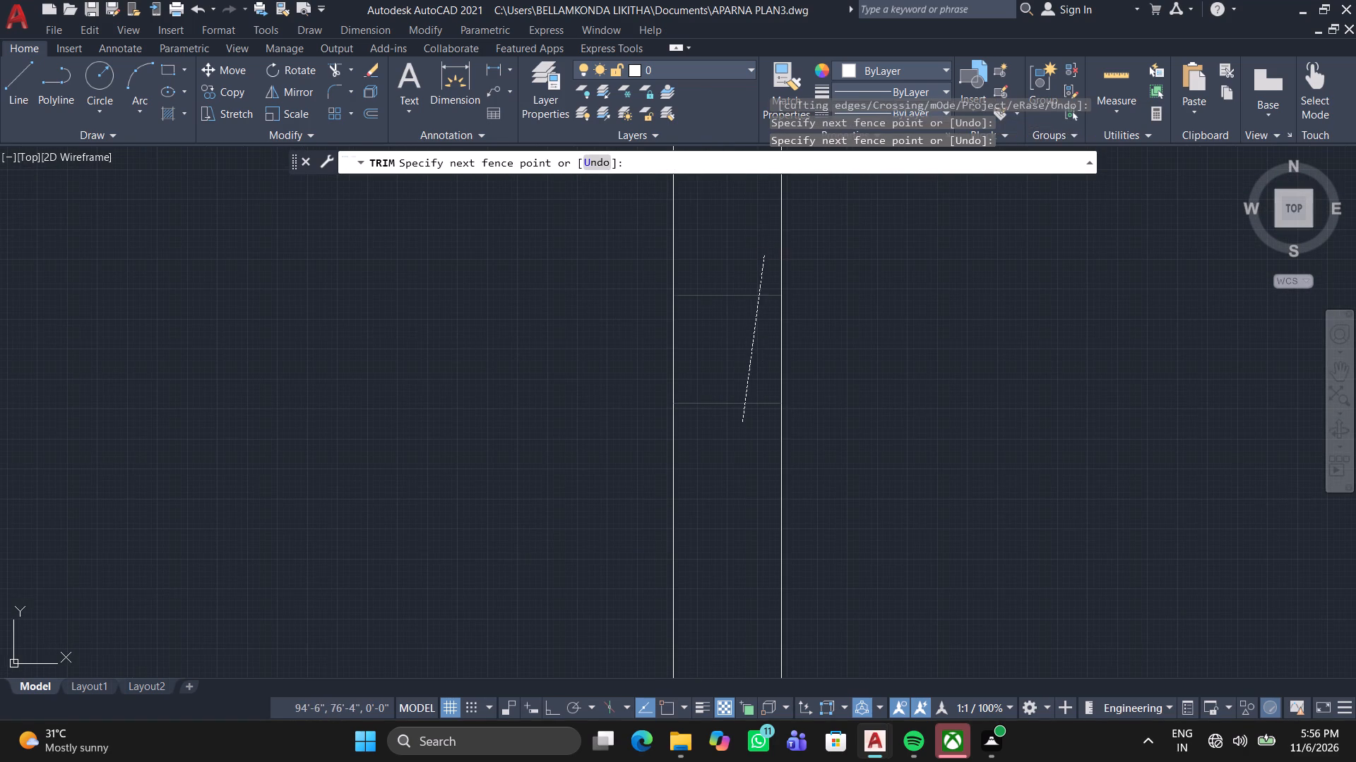
click(764, 255)
Trim the overlapping wall lines at the two junctions on the west side of the projecting north room.
scroll(764, 255, down, 5)
middle_drag(759, 271, 734, 548)
scroll(719, 435, up, 3)
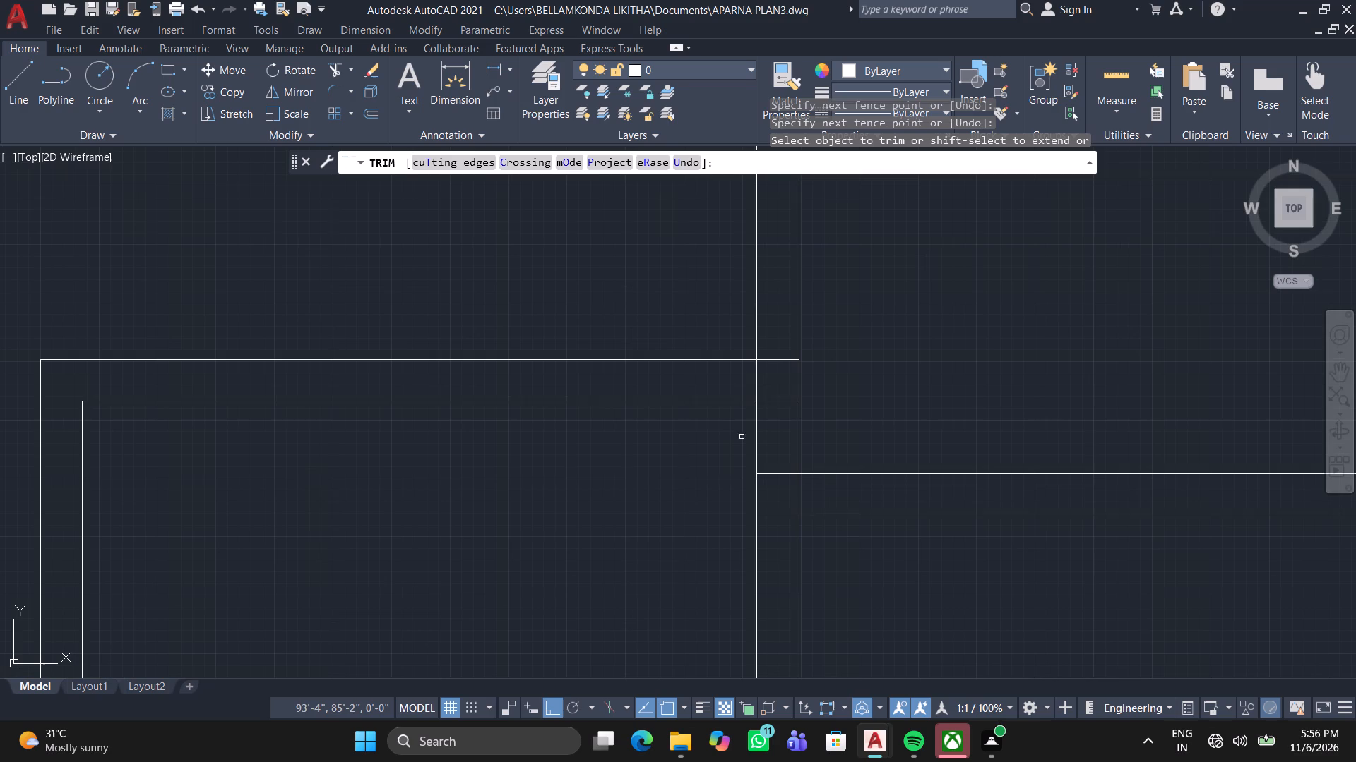
click(790, 521)
click(781, 346)
click(773, 380)
click(754, 386)
click(790, 503)
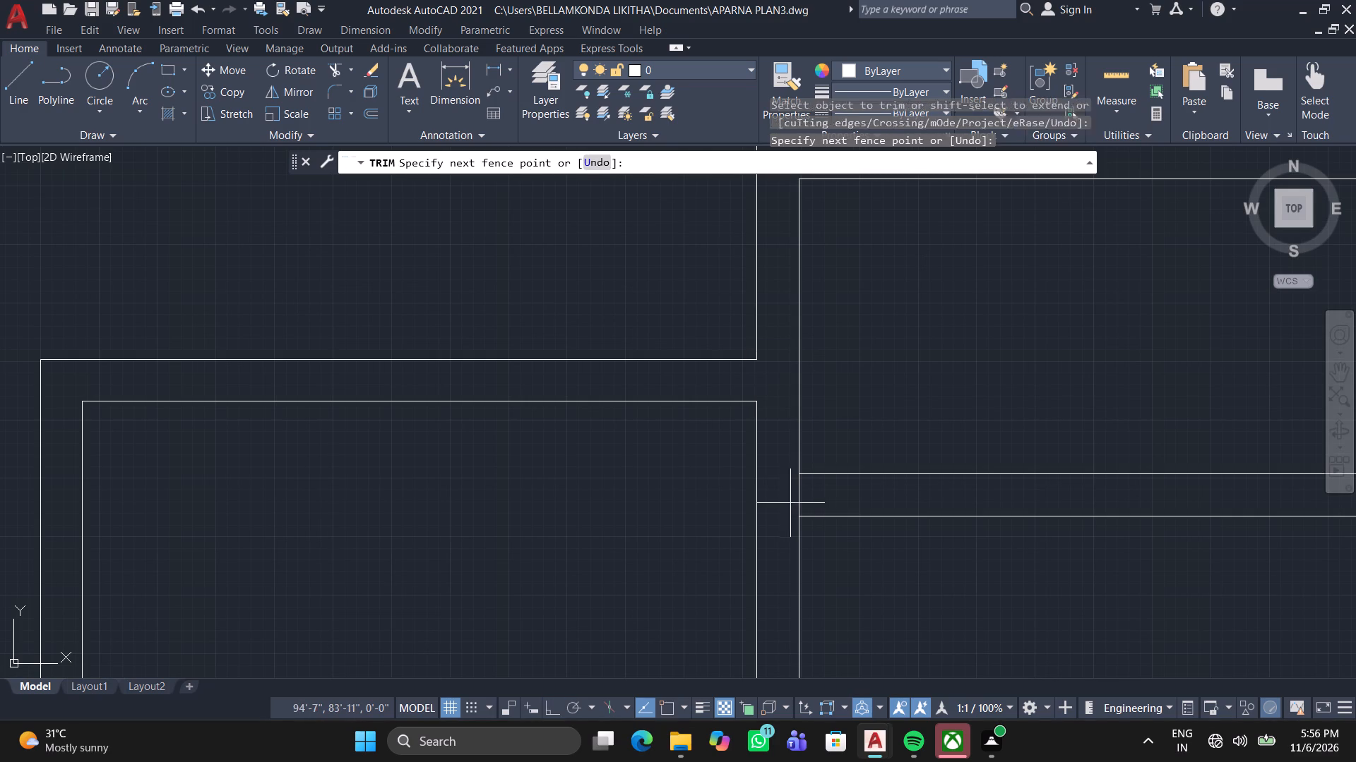
click(814, 498)
Trim the overlapping wall lines at the junctions on the east side of the projecting north room.
scroll(810, 474, down, 2)
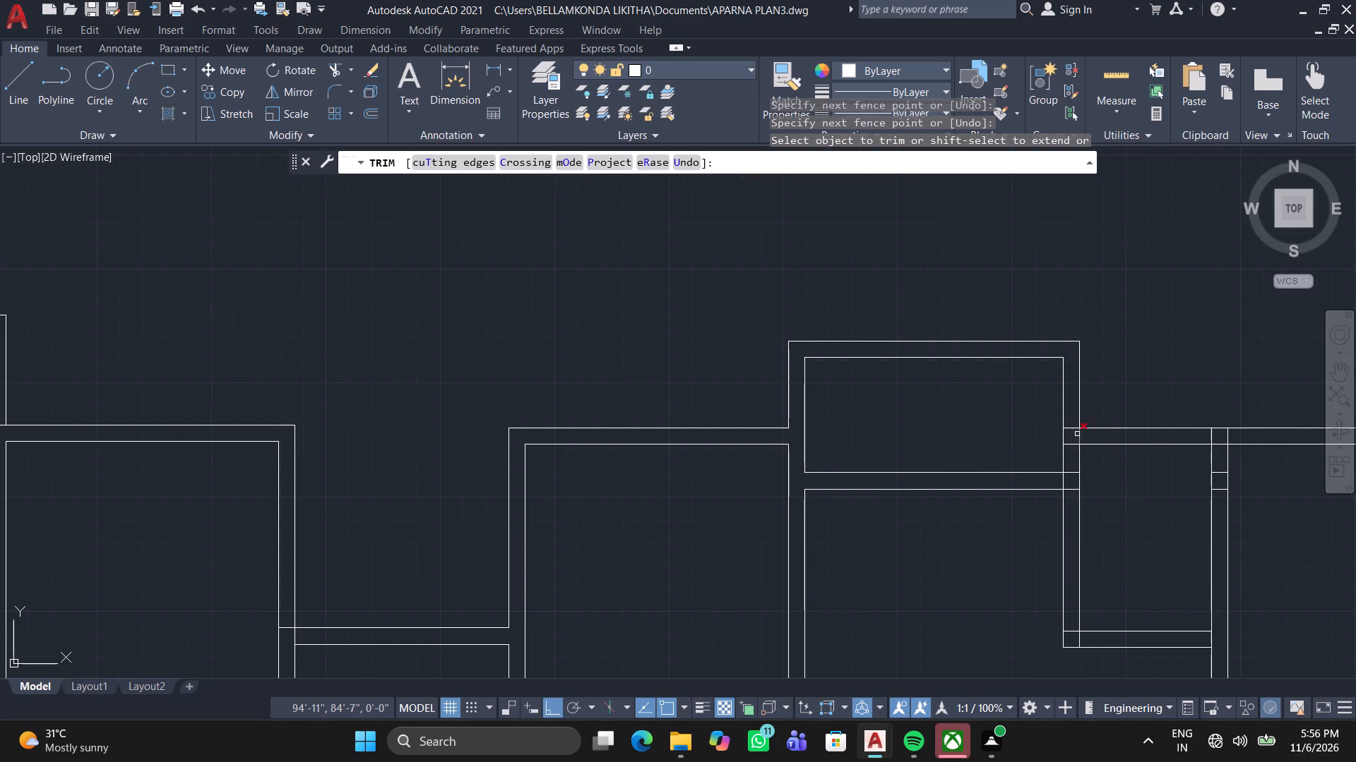
scroll(1083, 457, up, 1)
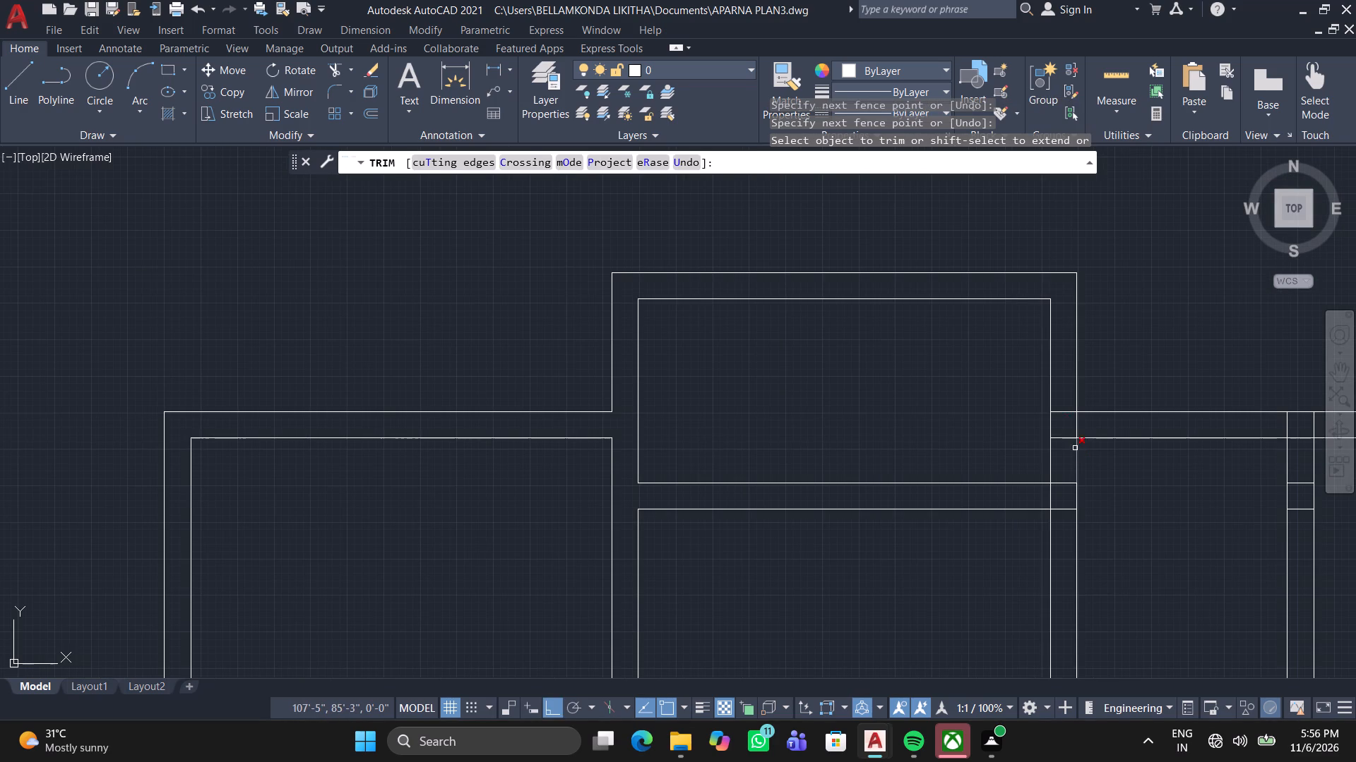
click(1064, 440)
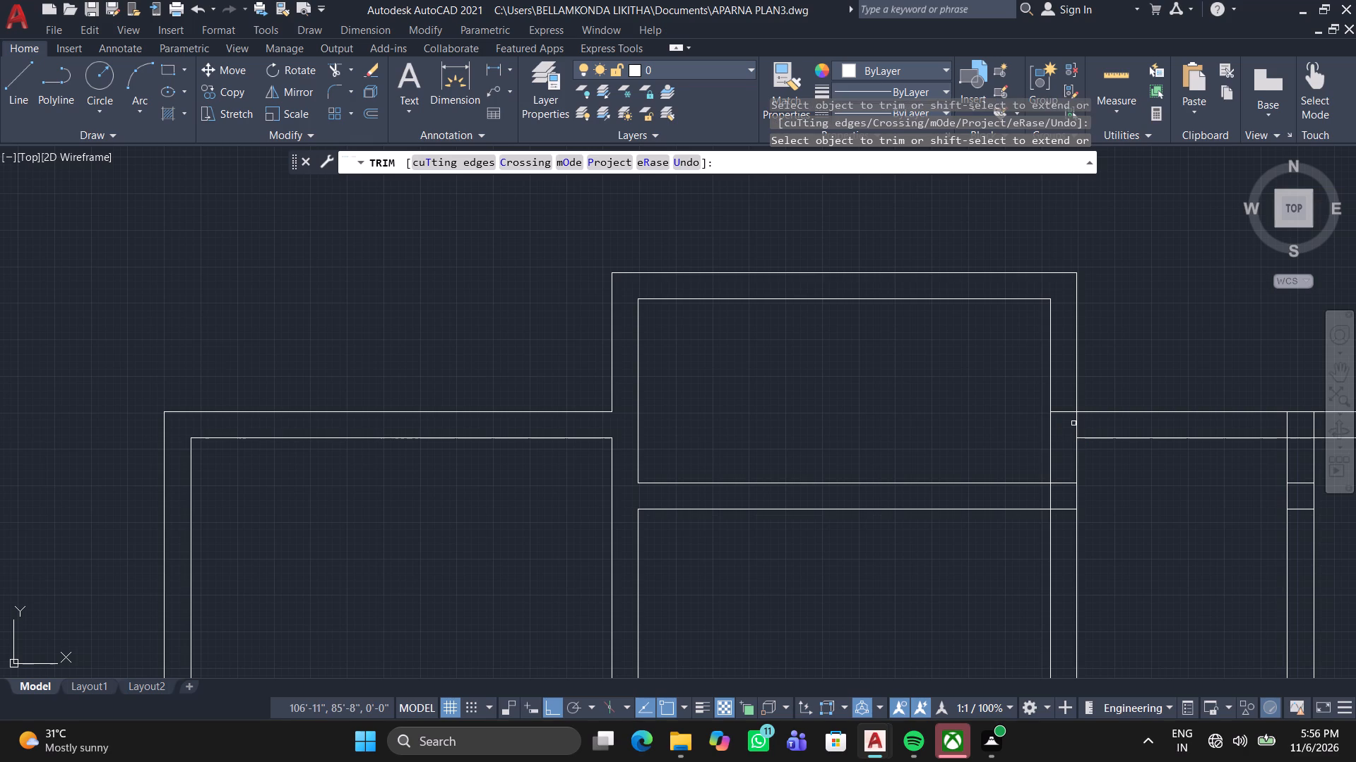
click(1075, 423)
click(1088, 421)
click(1073, 430)
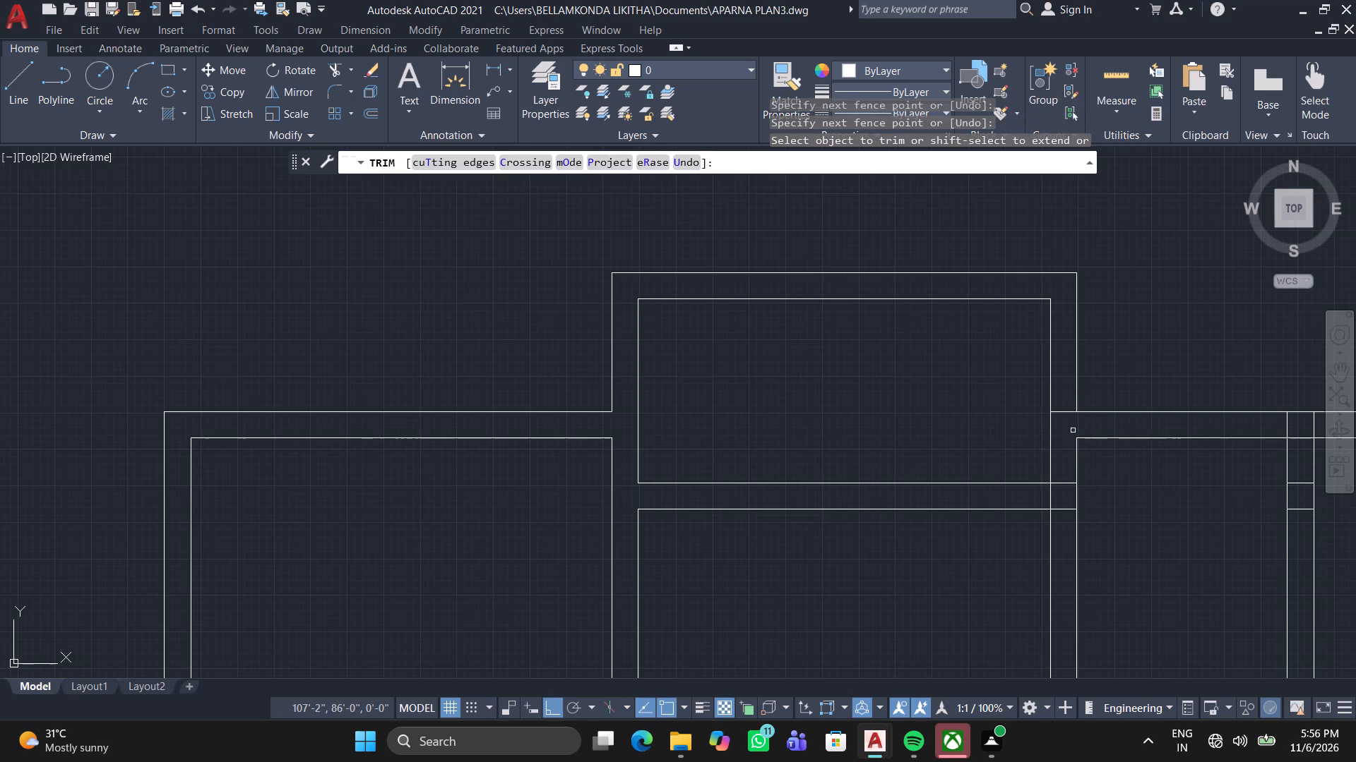
click(1064, 520)
click(1057, 478)
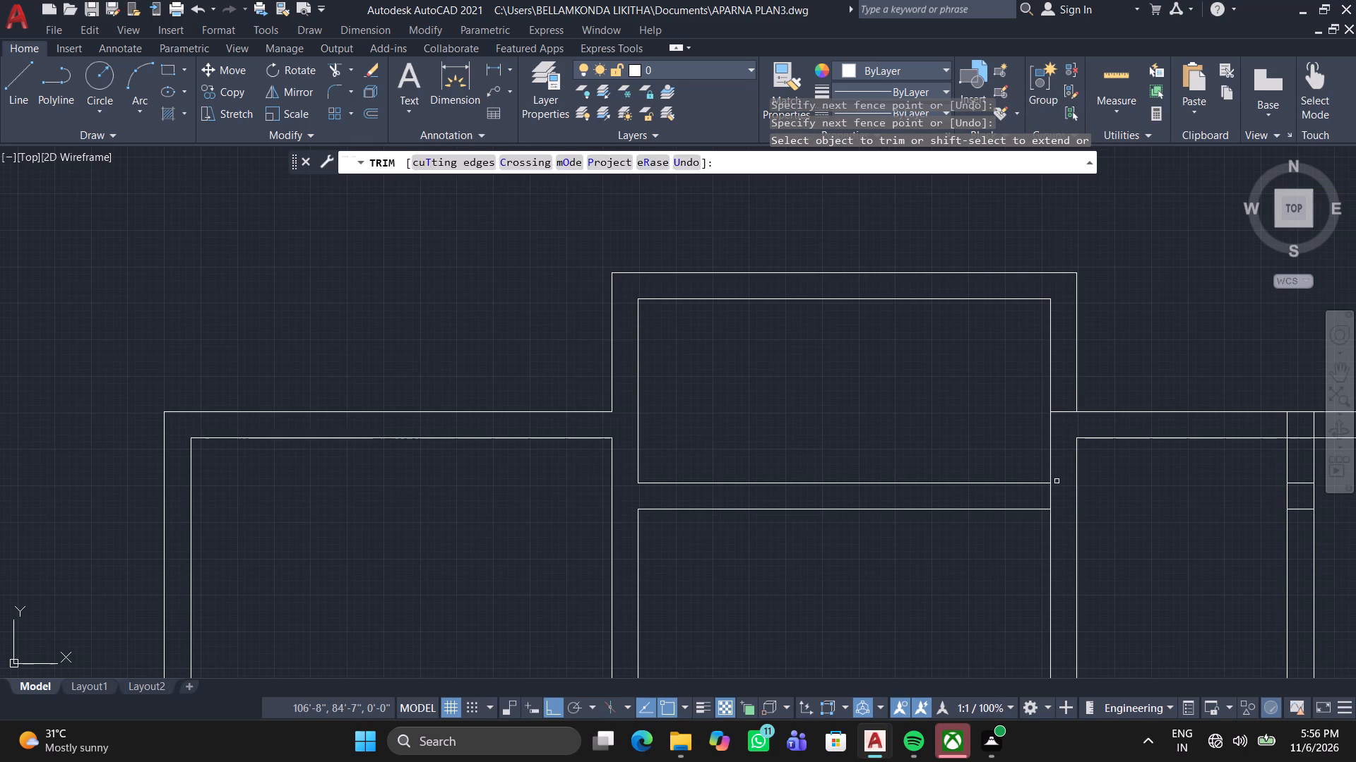
click(1048, 497)
click(1051, 497)
Trim away the two short cross lines inside the vertical wall west of the northeast room.
scroll(1057, 485, down, 2)
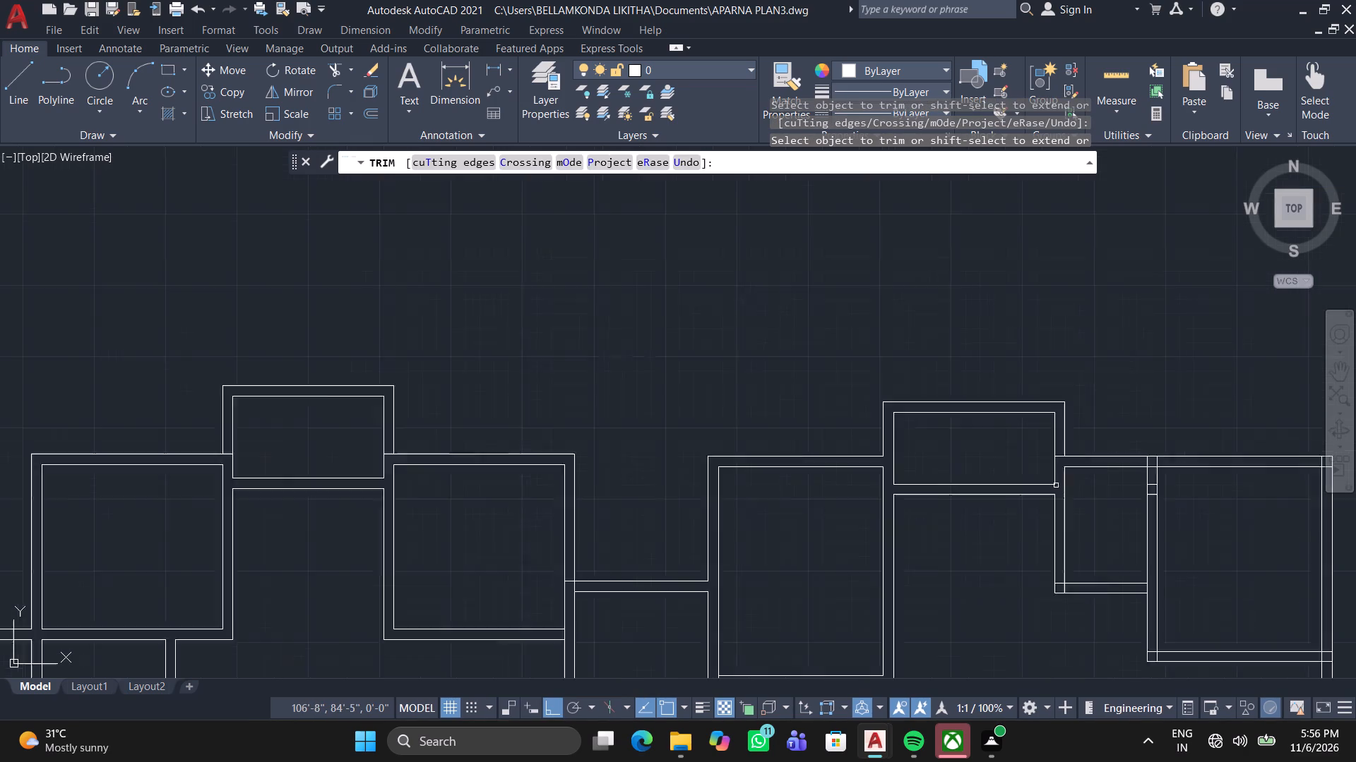
scroll(1055, 485, down, 1)
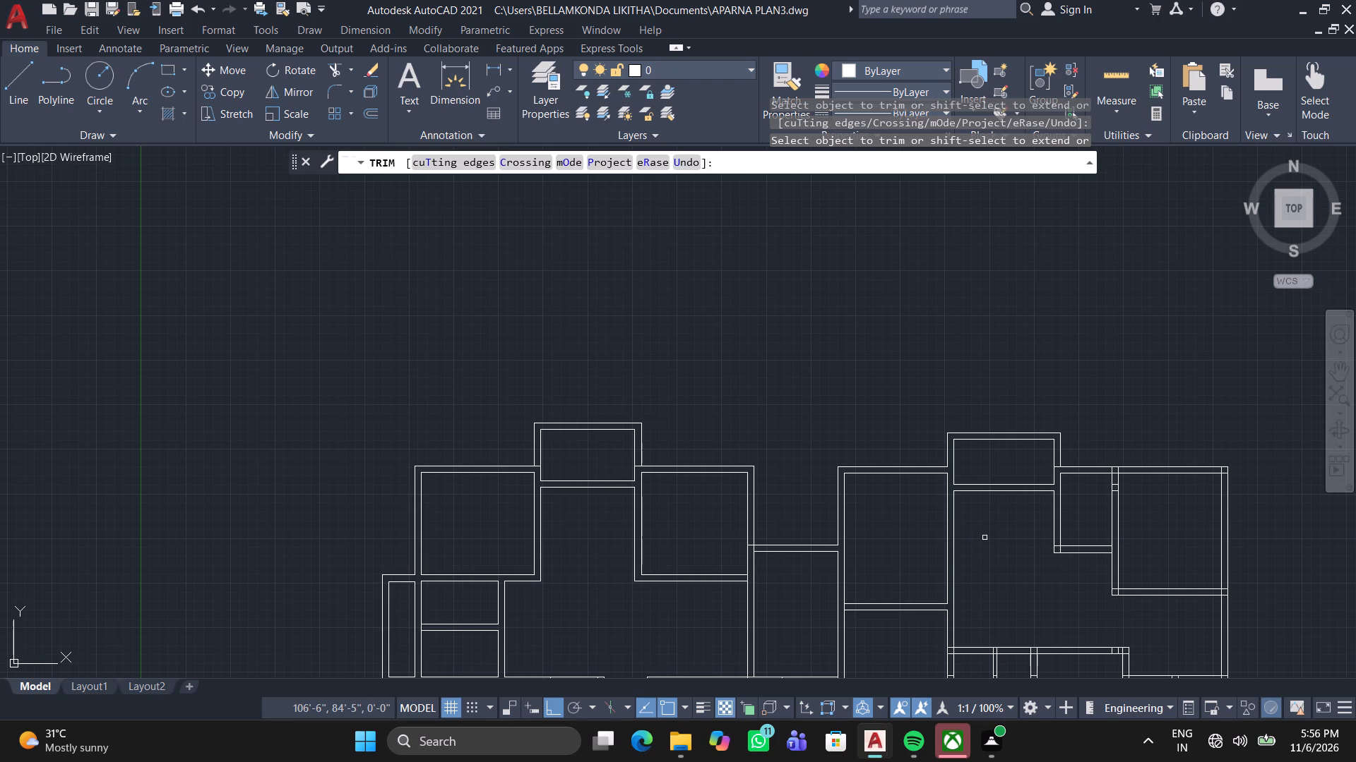
middle_drag(1025, 571, 771, 401)
scroll(865, 347, up, 3)
middle_drag(856, 301, 830, 438)
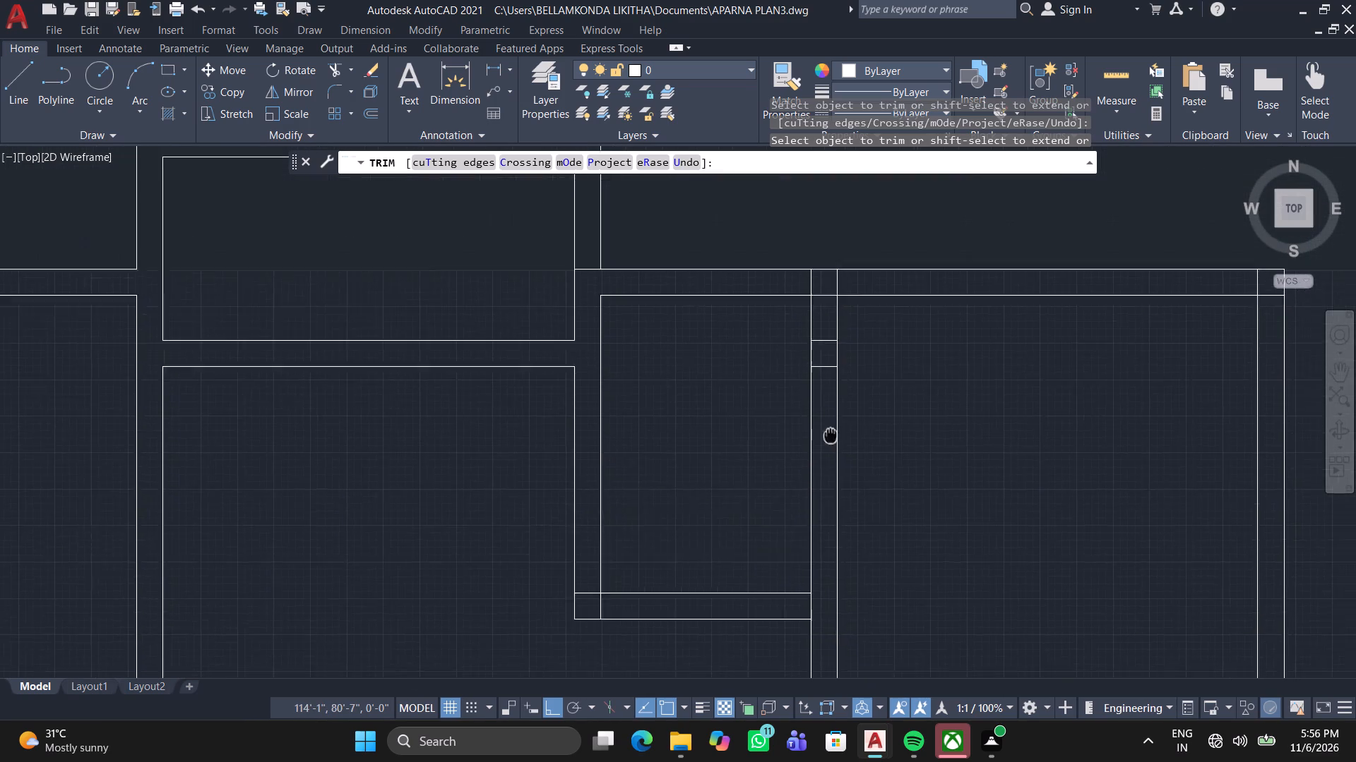
middle_drag(830, 438, 828, 454)
scroll(843, 369, up, 3)
click(761, 461)
click(778, 339)
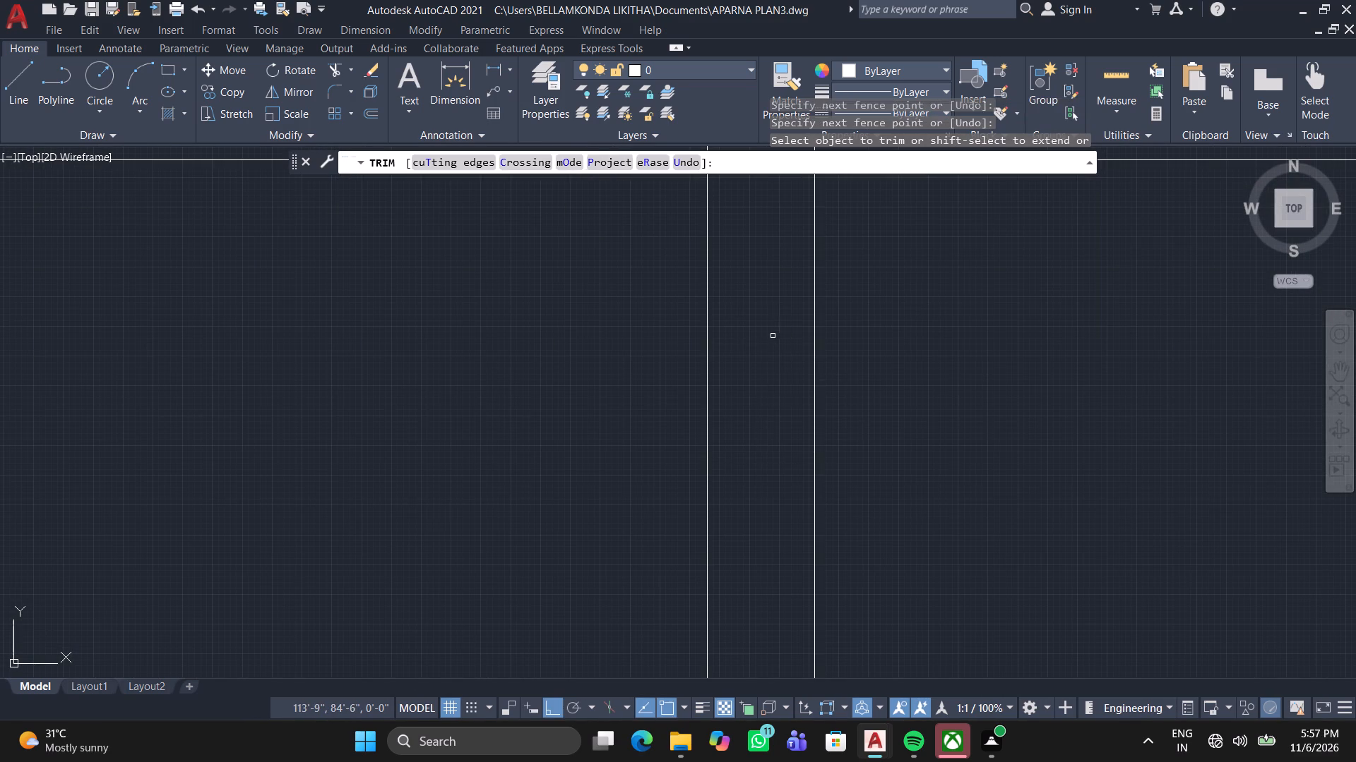
Trim the overlaps where the wall west of the northeast room meets the north outer wall, forming a clean T-junction.
scroll(763, 311, down, 1)
middle_drag(763, 318, 744, 476)
click(742, 377)
click(703, 337)
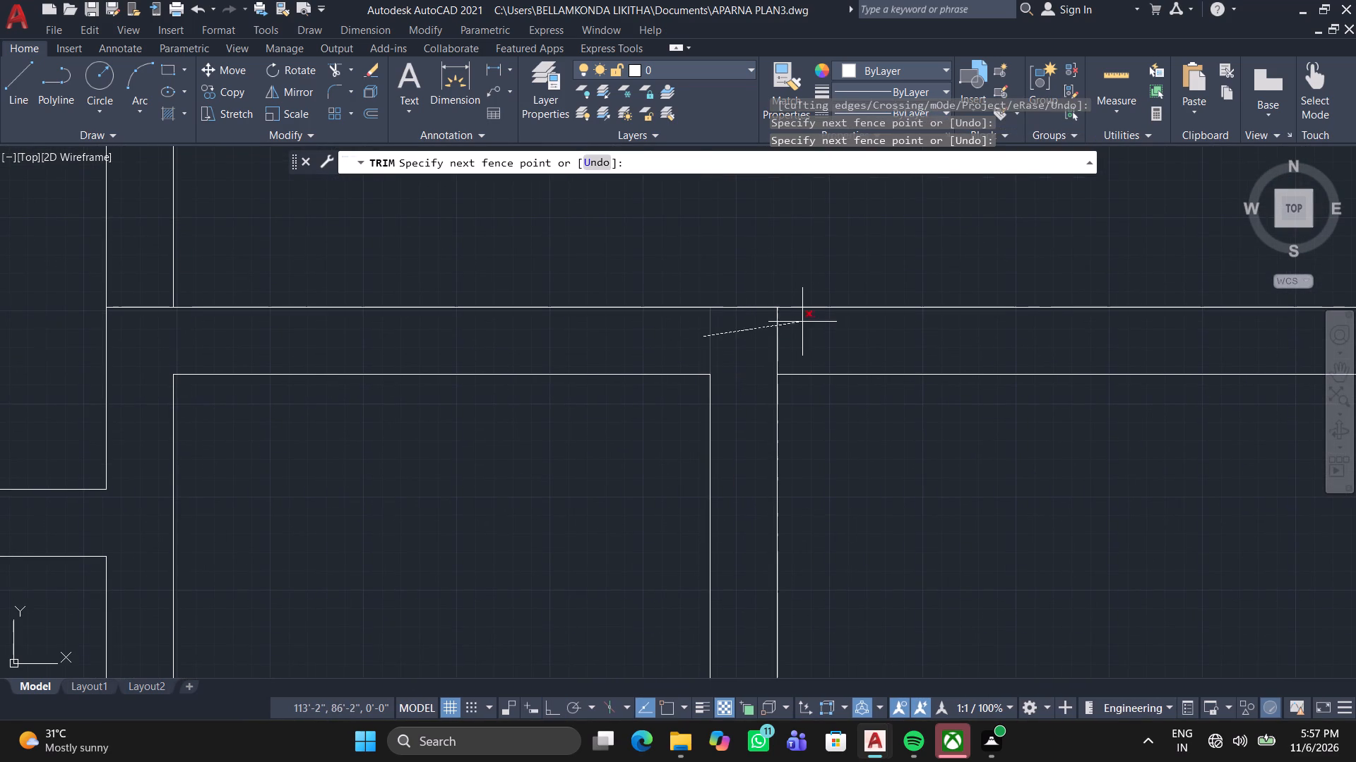
click(815, 336)
Trim the inner wall line overlaps at the northeast room's outer corner.
scroll(816, 337, down, 4)
scroll(998, 361, up, 2)
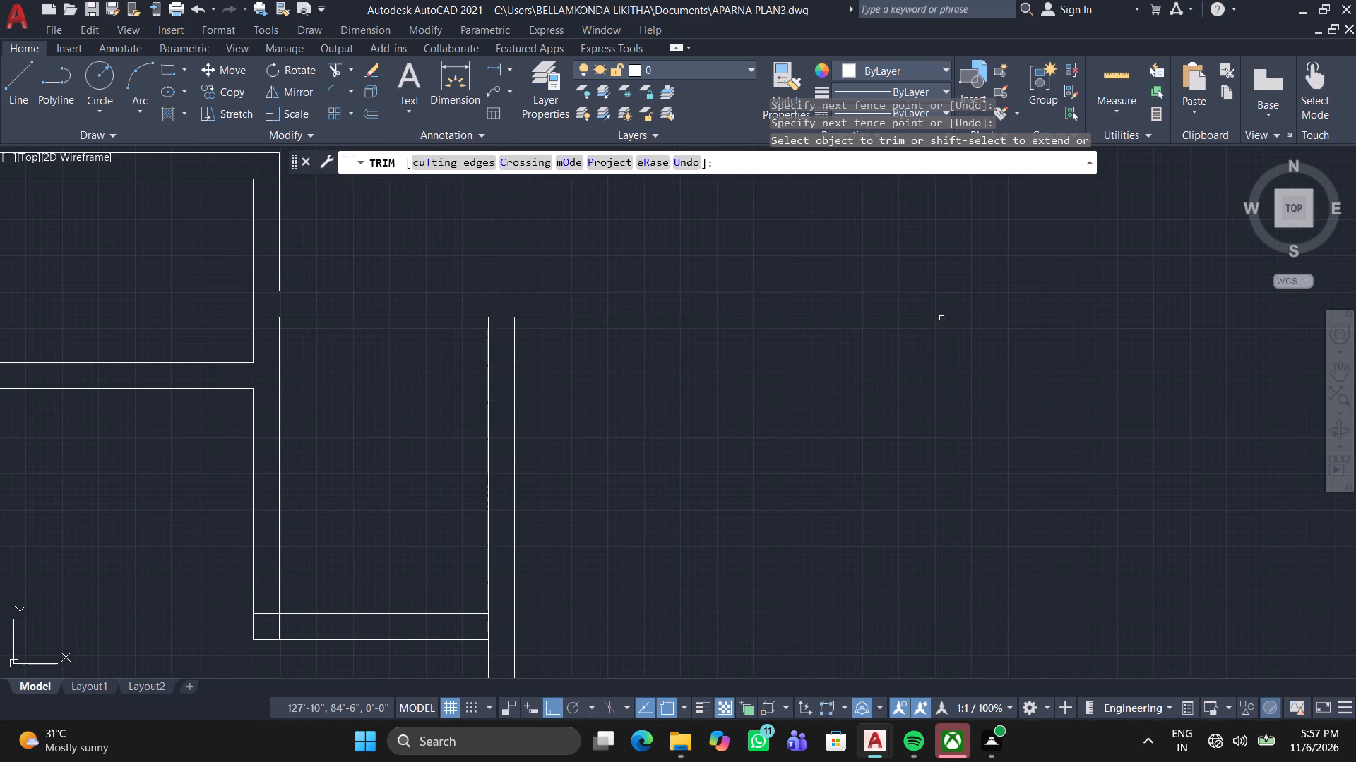
scroll(941, 318, up, 3)
click(956, 329)
click(879, 274)
Trim the overlaps where the northeast room's south wall meets the east outer wall, forming an open T-junction.
scroll(900, 280, down, 3)
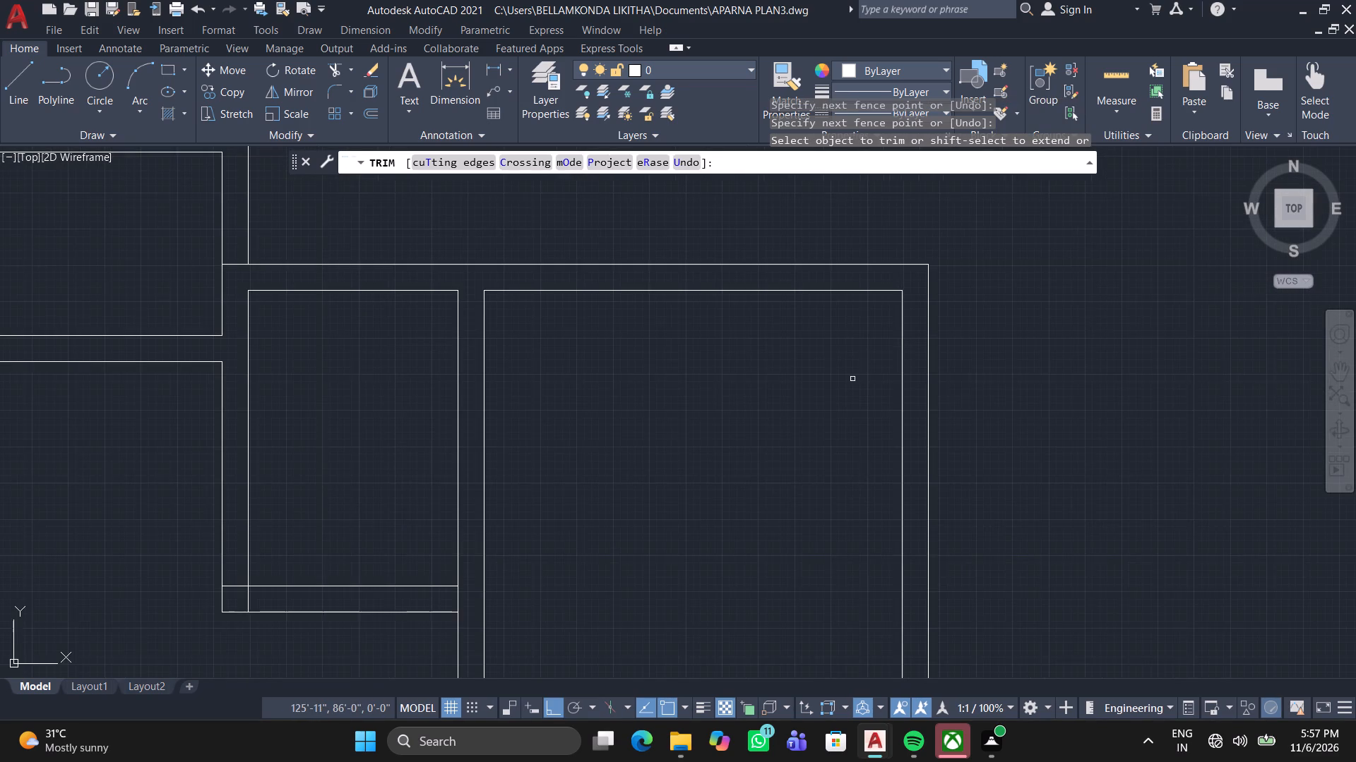
scroll(822, 409, down, 3)
scroll(850, 485, up, 4)
middle_drag(836, 510, 912, 403)
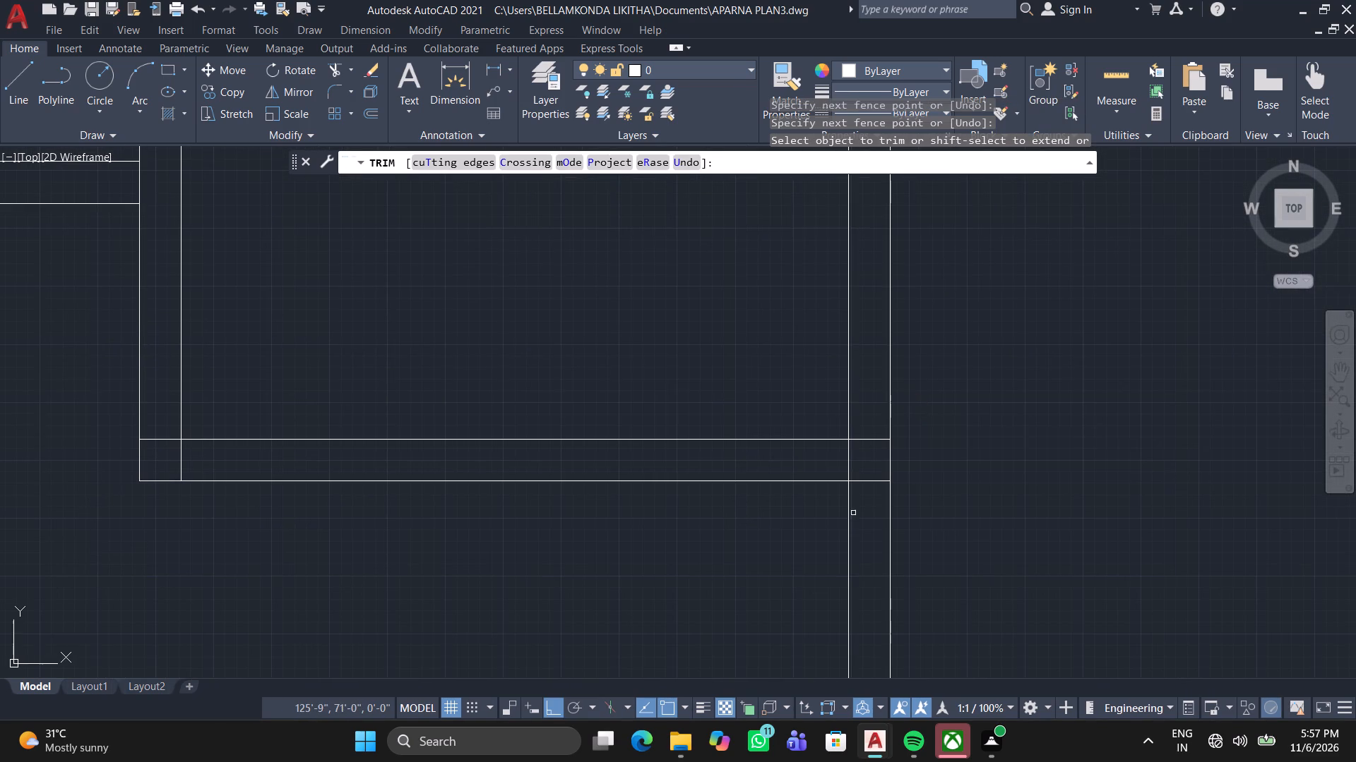
click(881, 493)
click(876, 427)
click(855, 456)
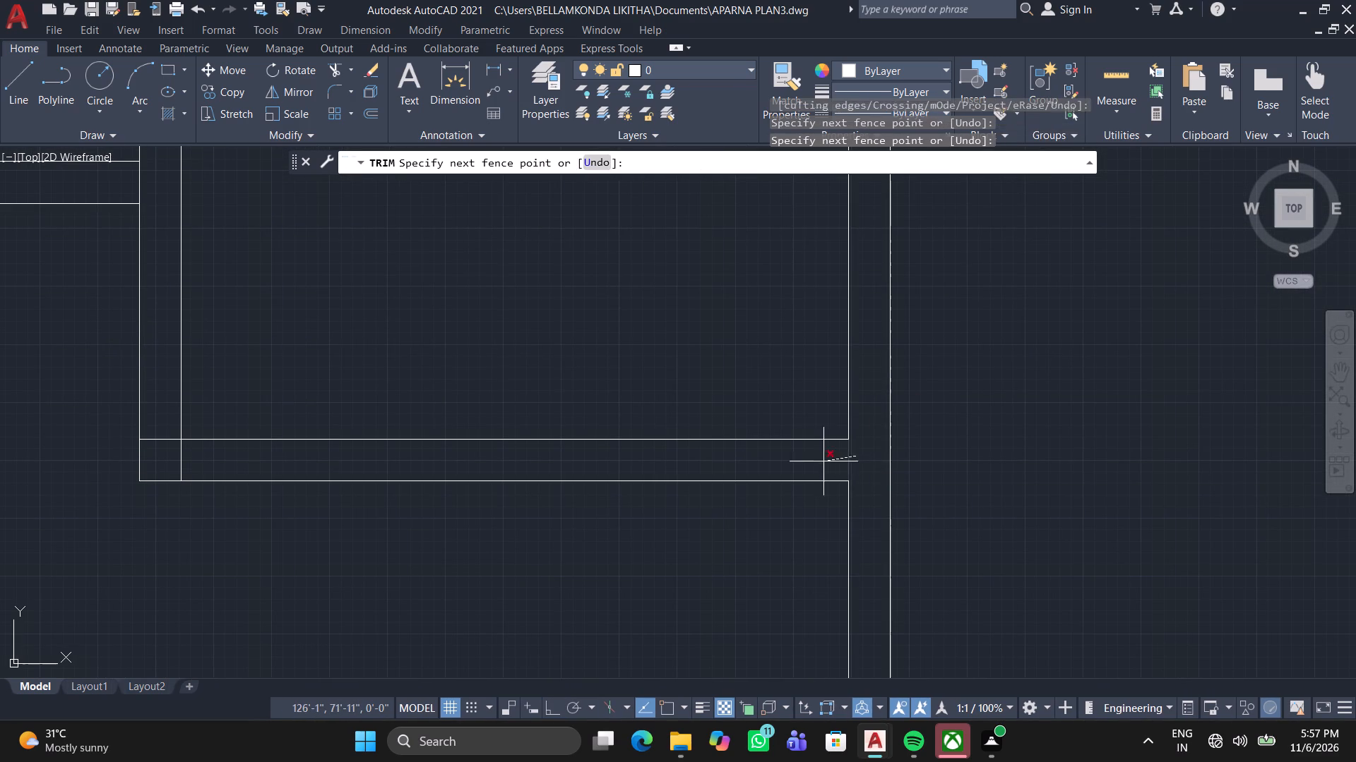
click(819, 462)
Trim the overlapping inner wall lines at the northeast room's southwest corner.
scroll(464, 461, down, 1)
middle_drag(328, 443, 416, 445)
scroll(355, 439, up, 3)
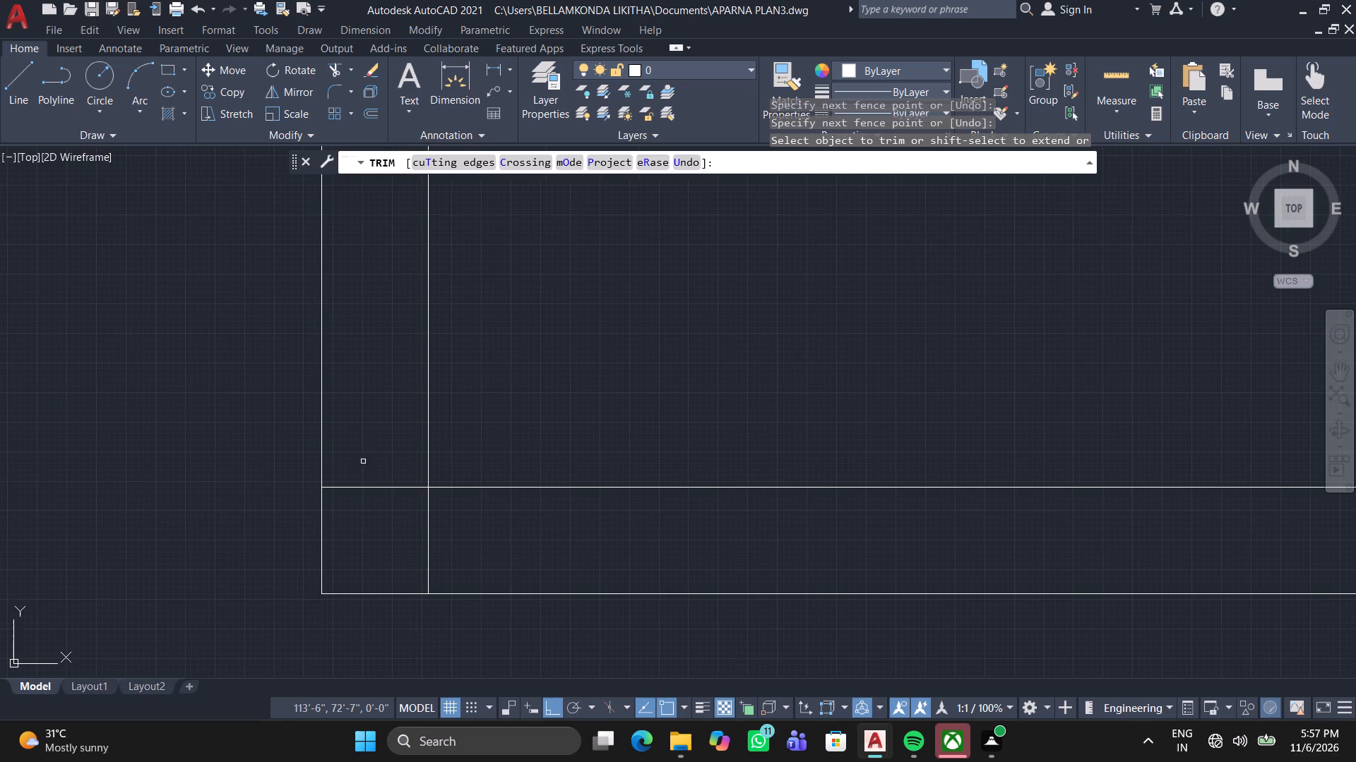
click(365, 461)
drag(456, 544, 456, 537)
Trim the overlapping inner wall lines at the southwest corner of the small room west of the northeast room.
scroll(391, 469, down, 2)
middle_drag(274, 322, 492, 482)
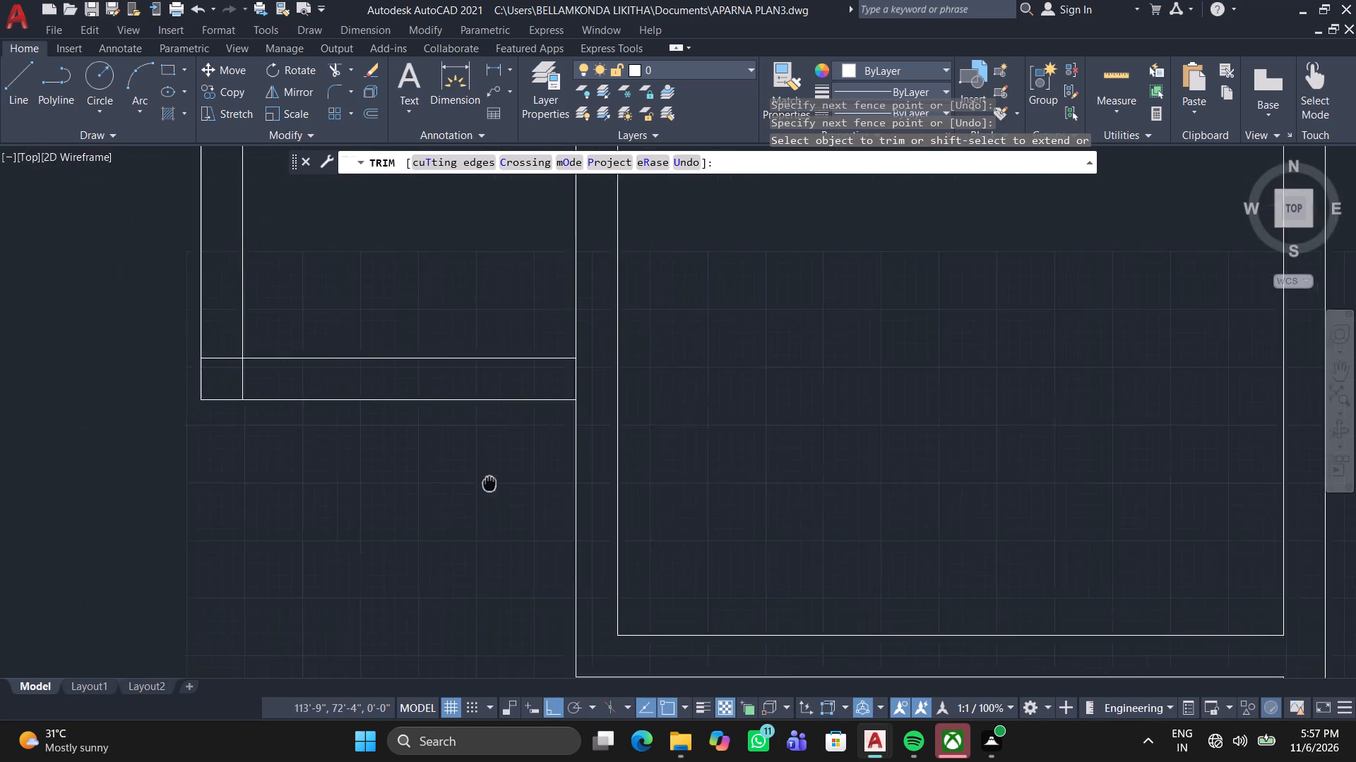
middle_drag(492, 482, 552, 455)
scroll(270, 339, up, 3)
click(307, 286)
click(480, 426)
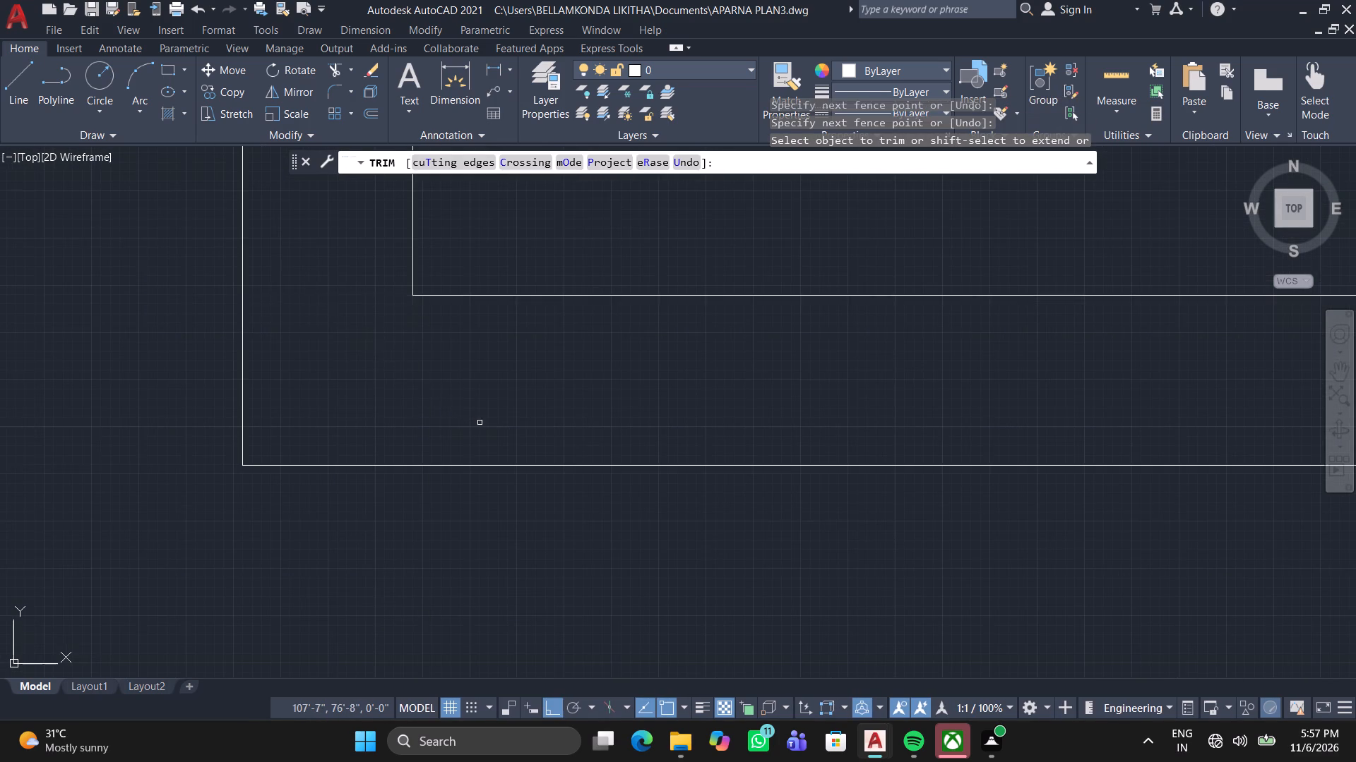
Trim the line crossing the junction between the small room's south wall and the northeast room's west wall.
scroll(521, 409, down, 4)
scroll(662, 416, up, 4)
click(703, 382)
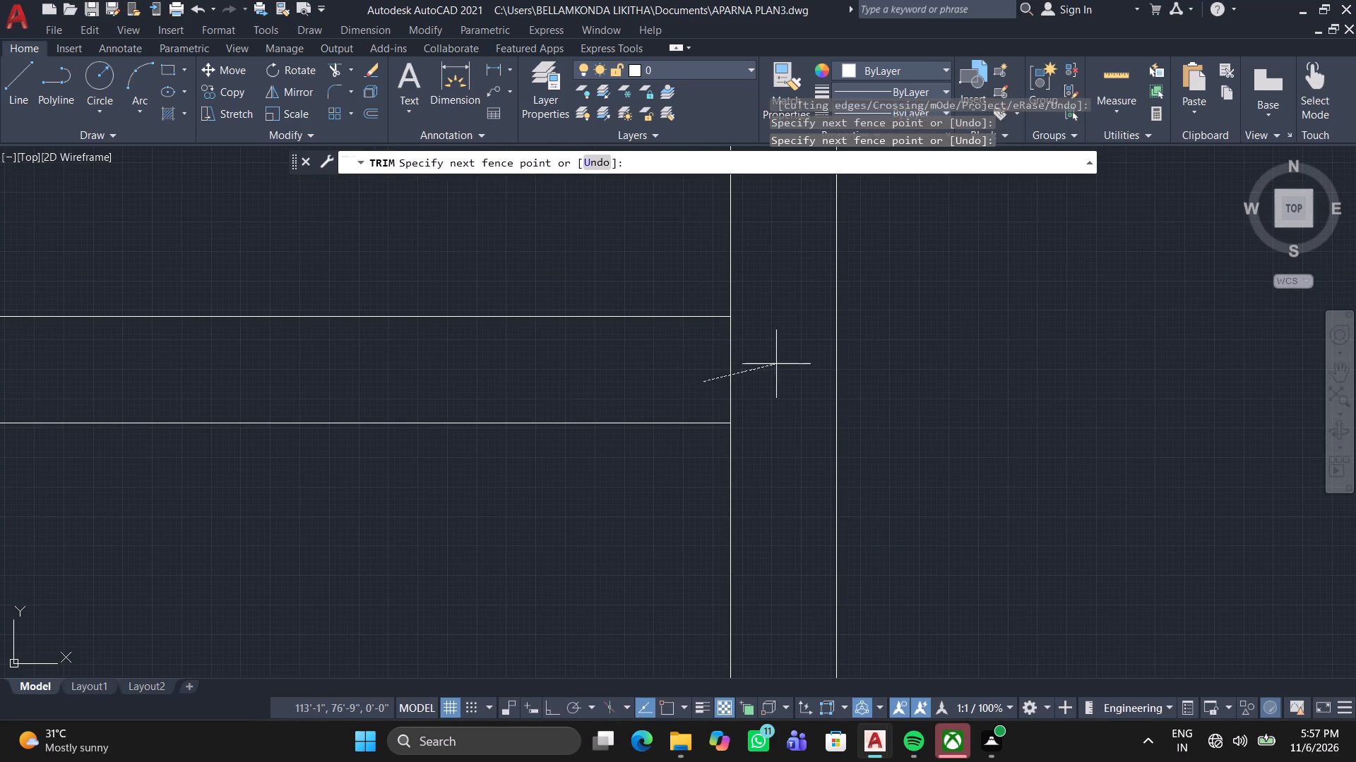
click(802, 361)
Trim the stray vertical lines and inner overlaps at the northeast corner of the large southern room.
scroll(752, 383, down, 4)
middle_drag(687, 457, 695, 257)
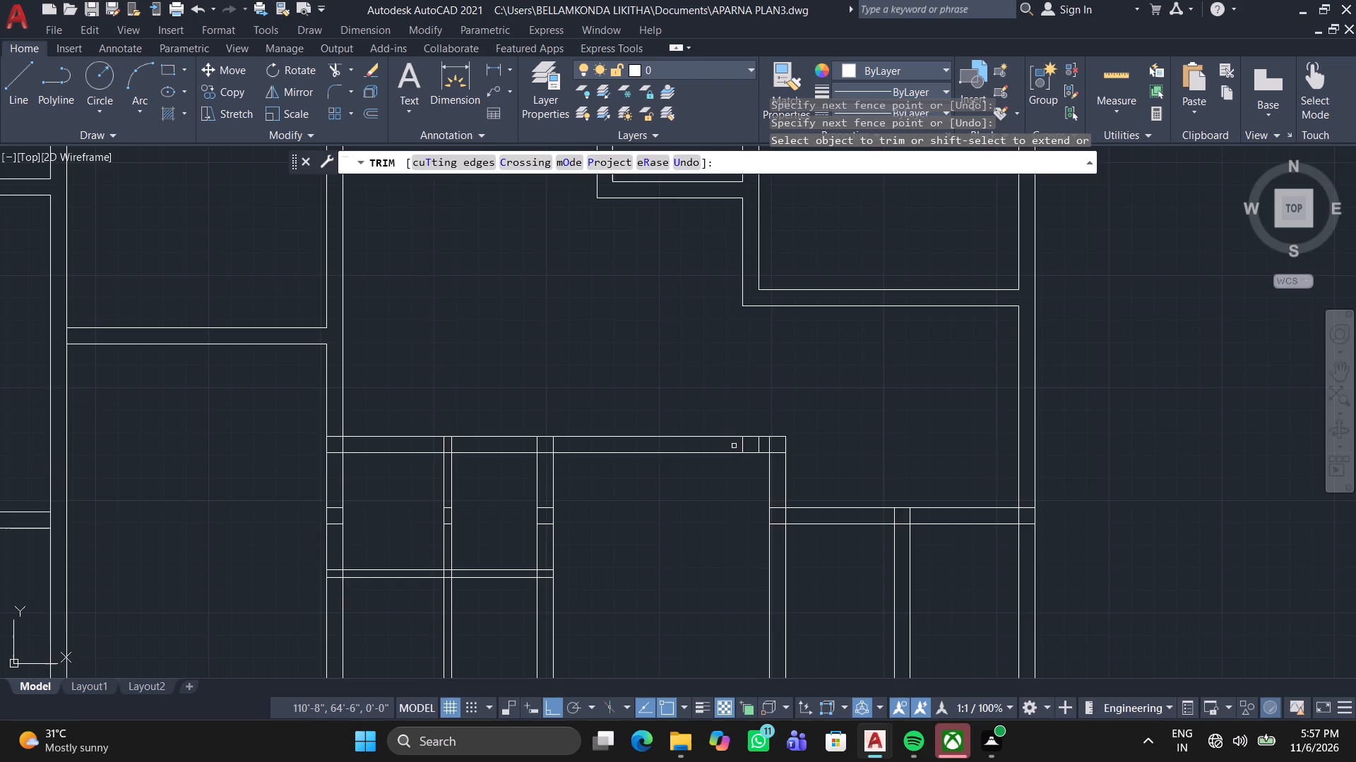
scroll(737, 452, up, 4)
click(742, 419)
click(974, 415)
click(979, 431)
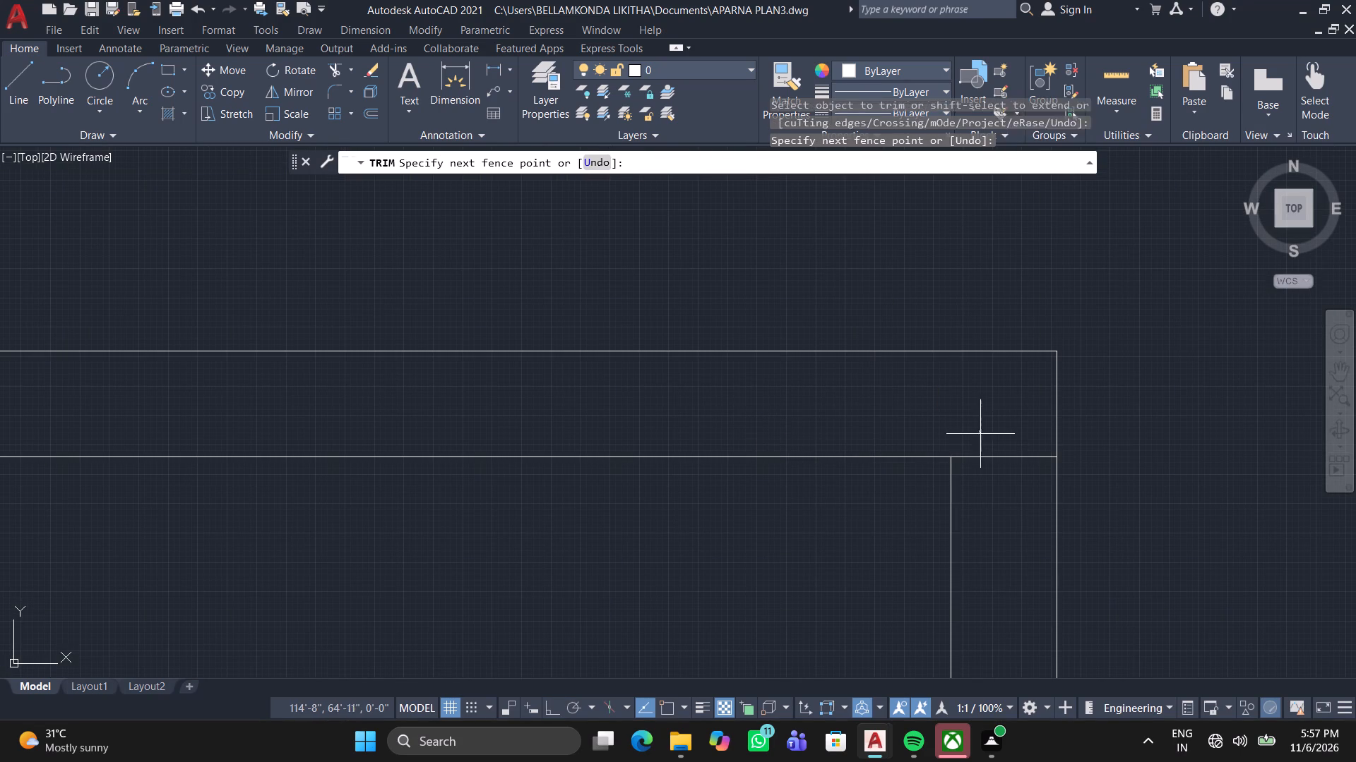
drag(989, 462, 989, 470)
Trim the west-end overlaps of the small southern rooms' north wall and the thin partition's line ends inside that wall.
scroll(749, 501, down, 3)
middle_drag(733, 509, 734, 357)
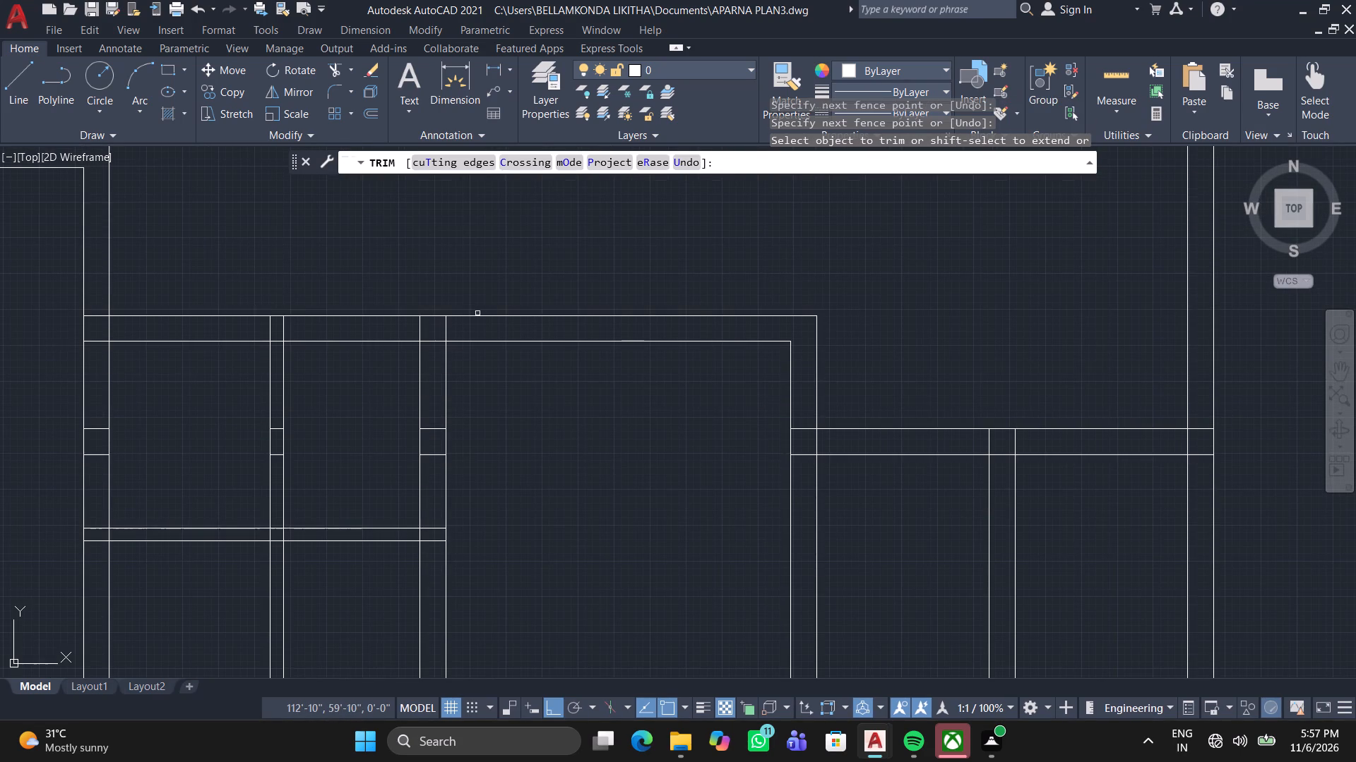
middle_drag(449, 353, 475, 343)
scroll(475, 343, up, 1)
middle_drag(448, 357, 956, 389)
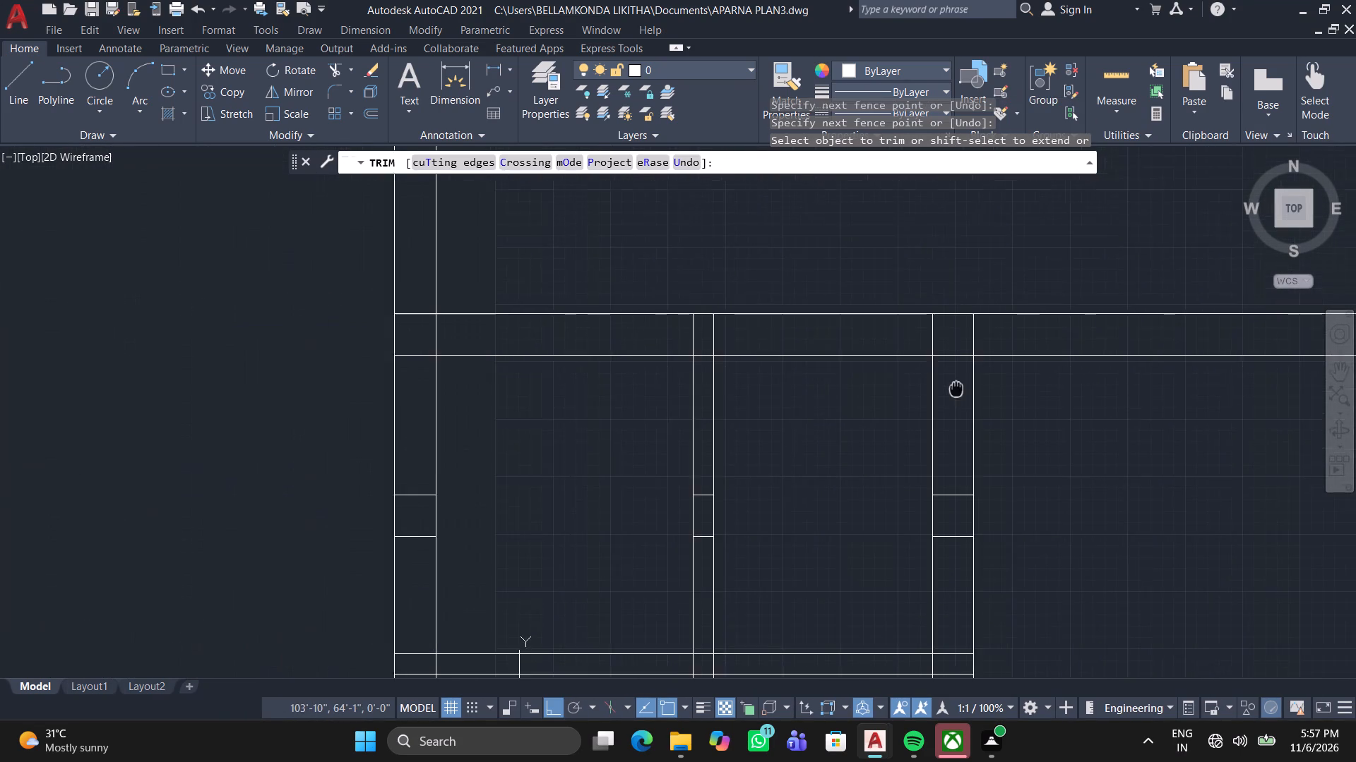
middle_drag(956, 389, 947, 389)
scroll(402, 366, up, 2)
click(406, 367)
click(435, 179)
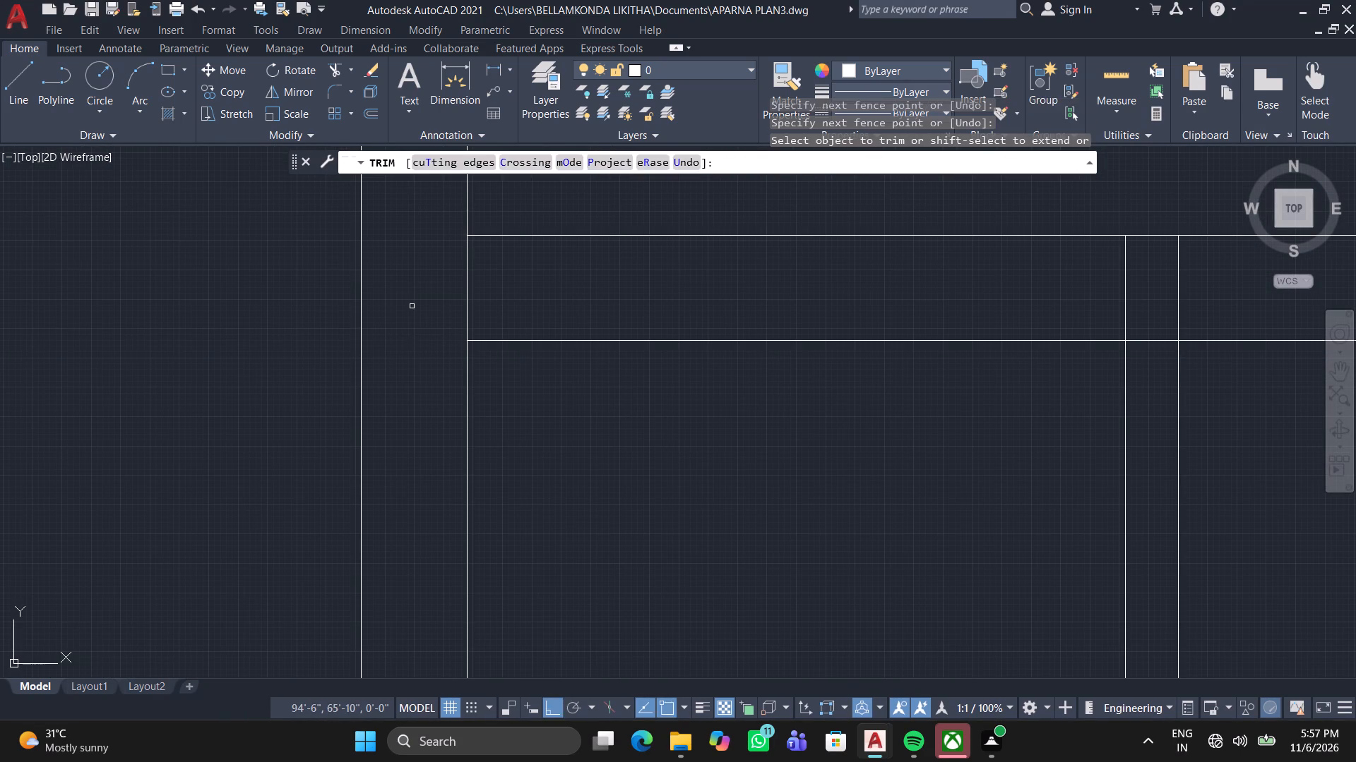
drag(412, 309, 431, 309)
click(422, 294)
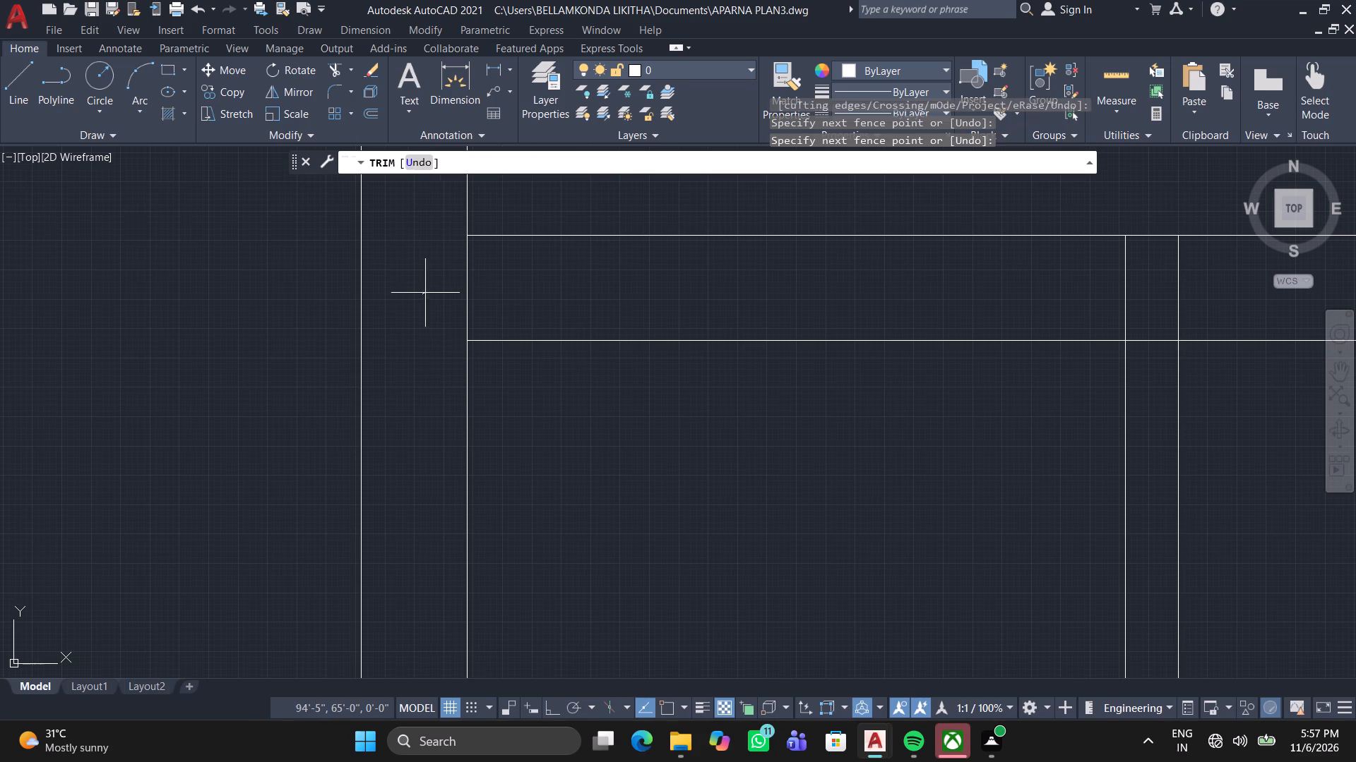
click(1222, 268)
Trim the wall line across the top of the thin partition between the two small southern rooms.
scroll(1149, 285, down, 2)
middle_drag(1138, 301, 652, 315)
scroll(666, 311, up, 1)
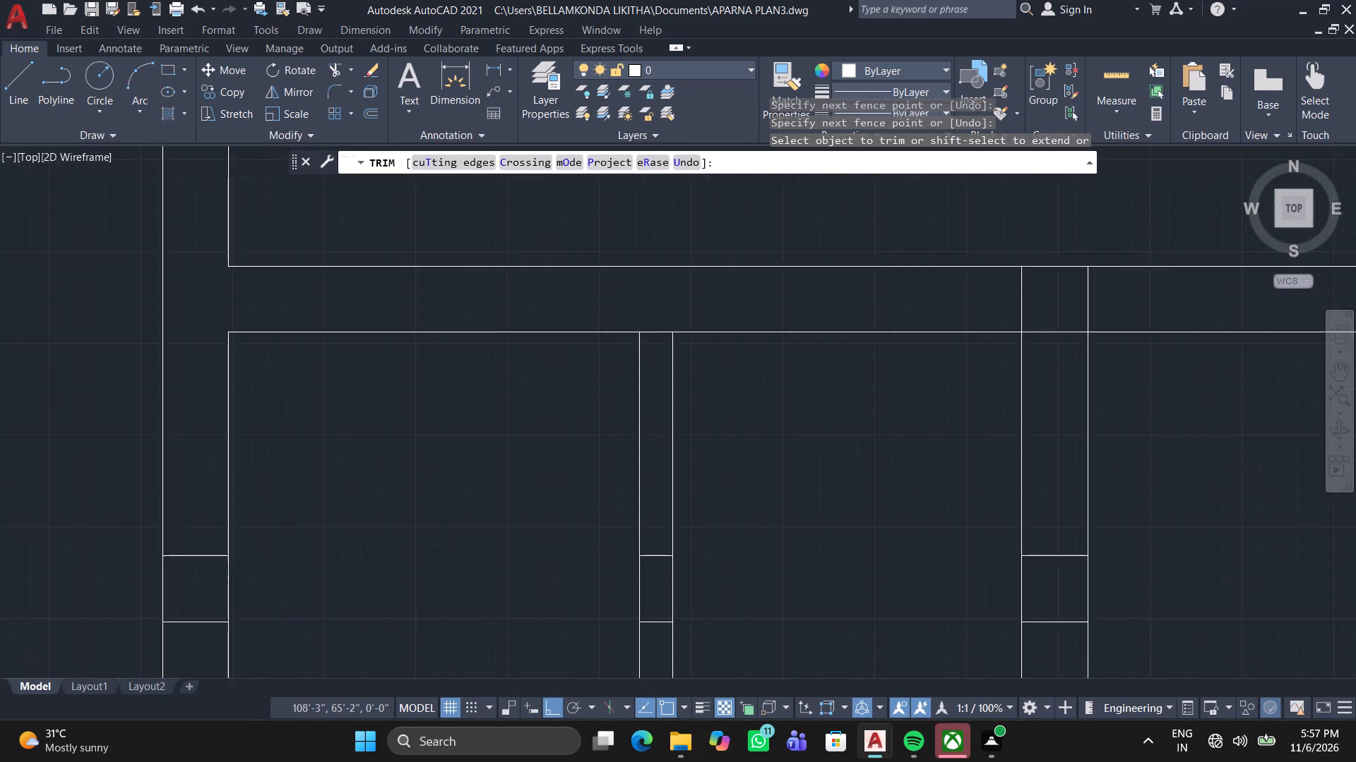
scroll(667, 311, up, 2)
click(653, 358)
click(635, 399)
Trim the overlaps where the wall west of the large southern room meets its north wall, forming a T-junction.
scroll(807, 293, down, 3)
middle_drag(807, 295, 657, 324)
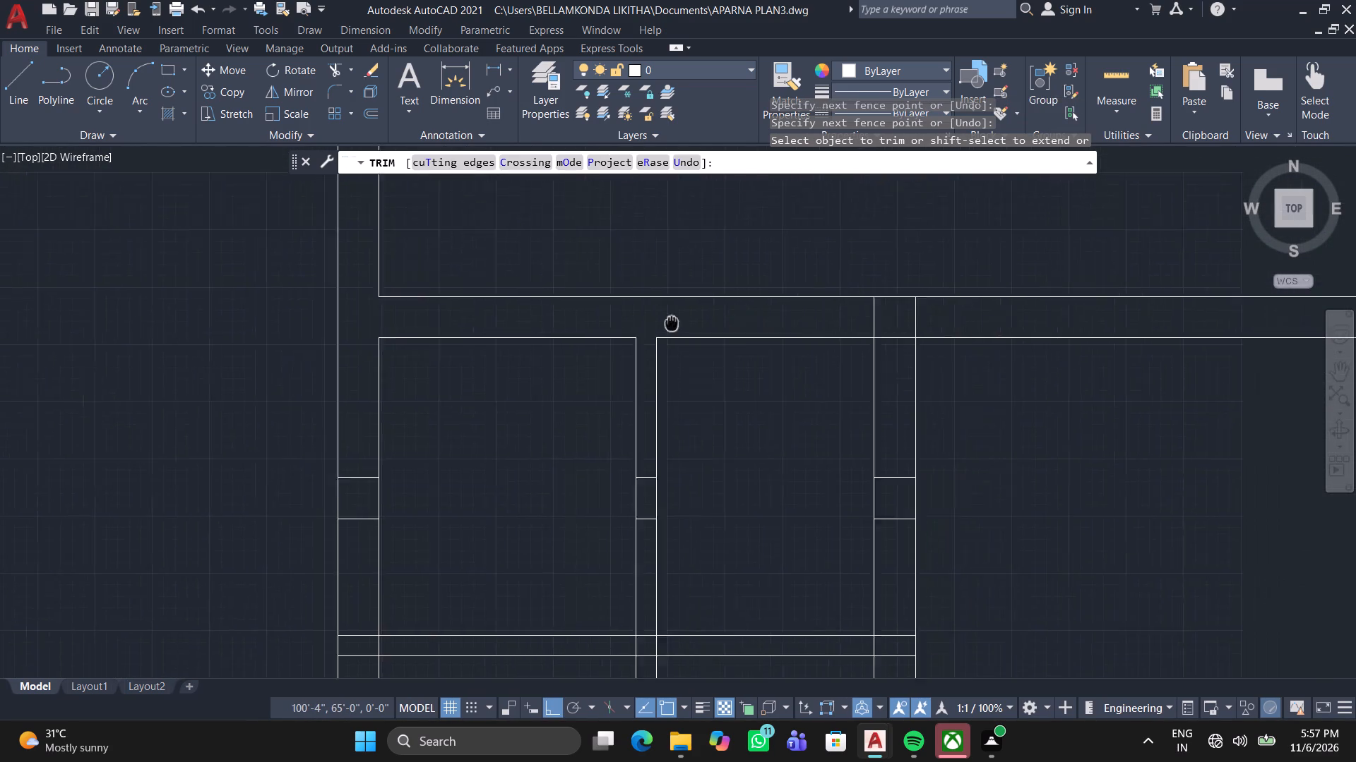
middle_drag(657, 324, 362, 324)
scroll(494, 308, up, 3)
click(732, 382)
click(773, 510)
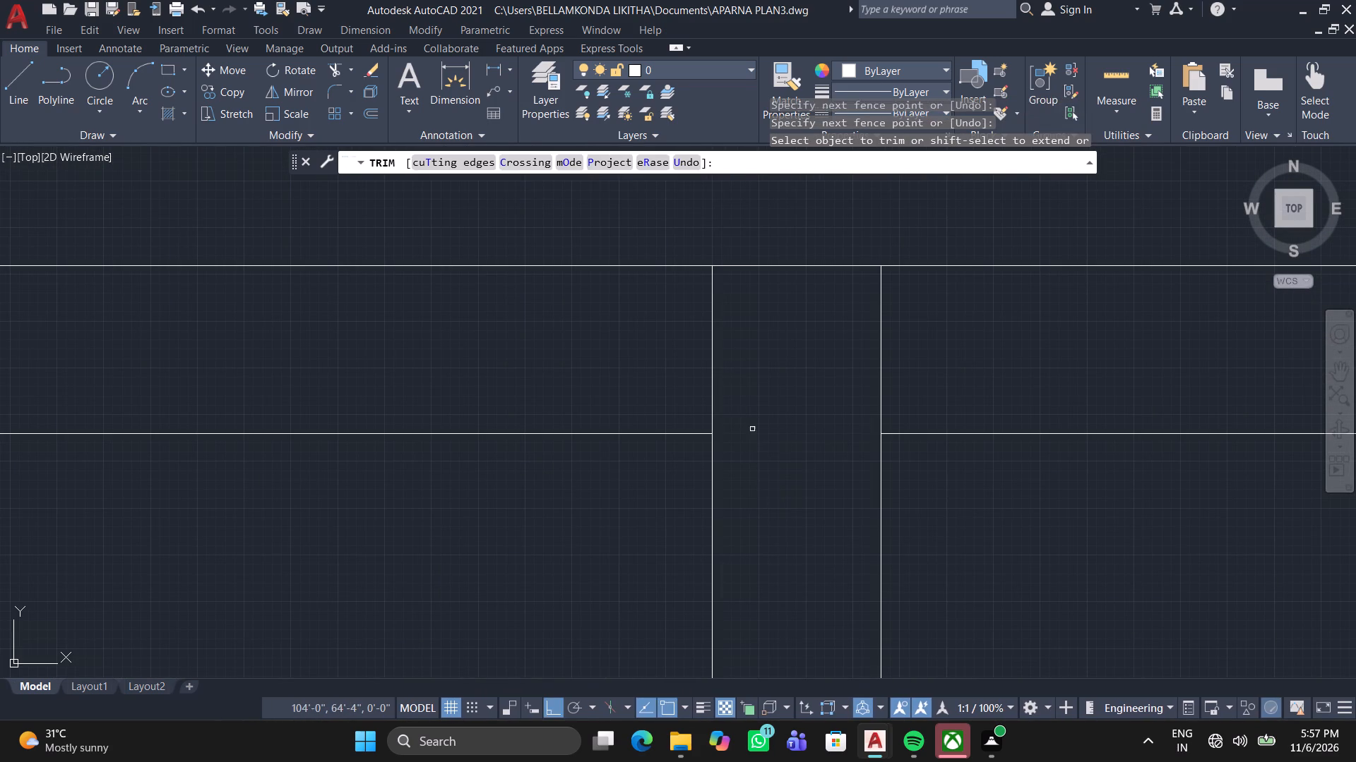
drag(619, 377, 668, 380)
click(956, 375)
drag(561, 368, 568, 371)
scroll(749, 370, down, 4)
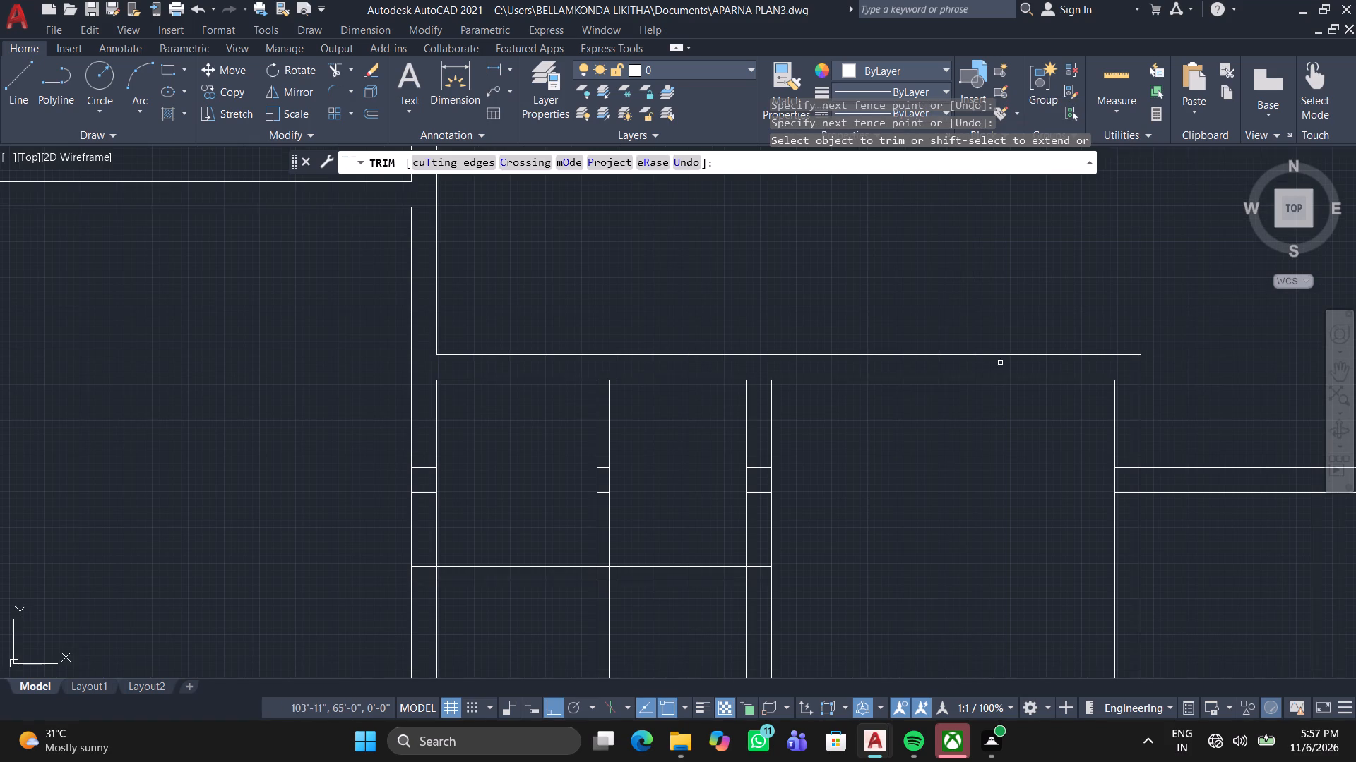
Trim the overlaps along the two southeast rooms' north wall, at its west-end junction and at the top of their dividing wall.
middle_drag(1109, 370, 725, 322)
scroll(828, 367, down, 3)
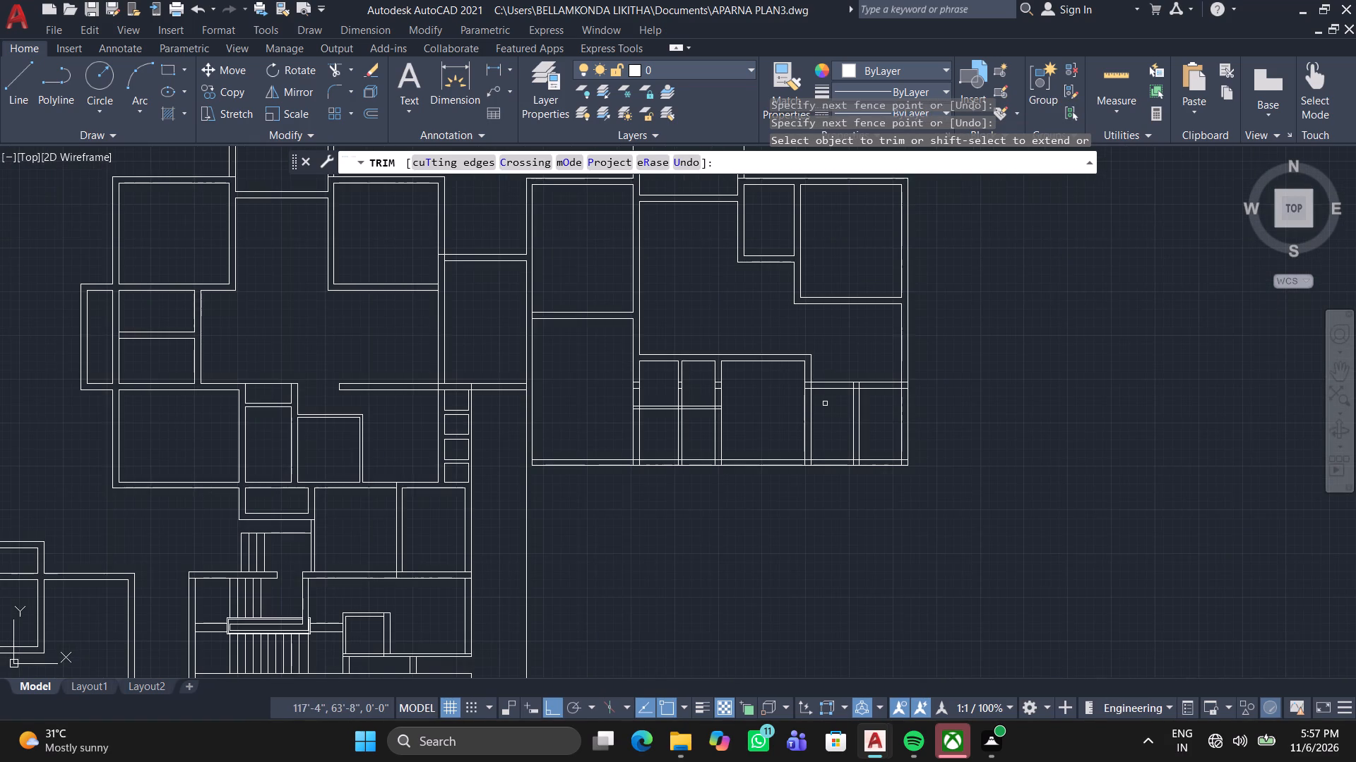
scroll(825, 404, up, 1)
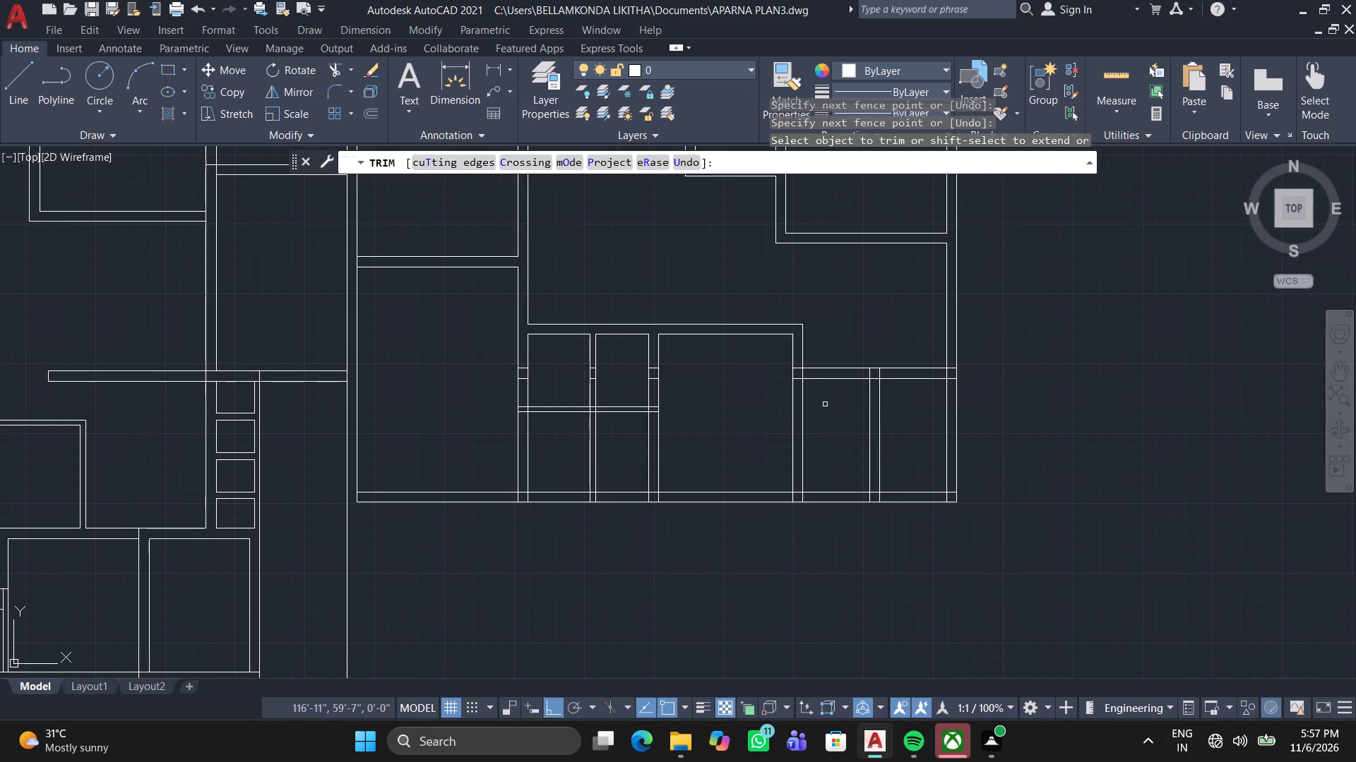
scroll(830, 405, up, 4)
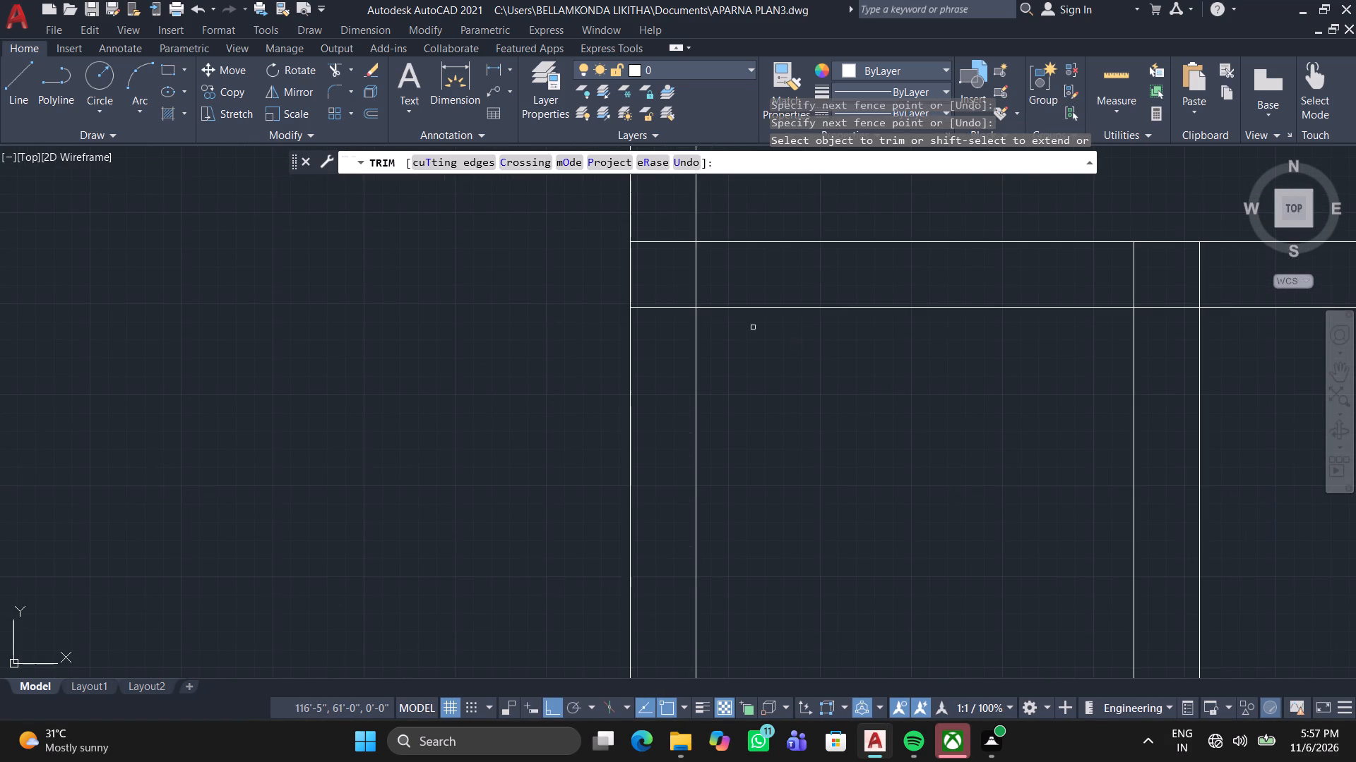
click(653, 312)
click(662, 190)
click(664, 264)
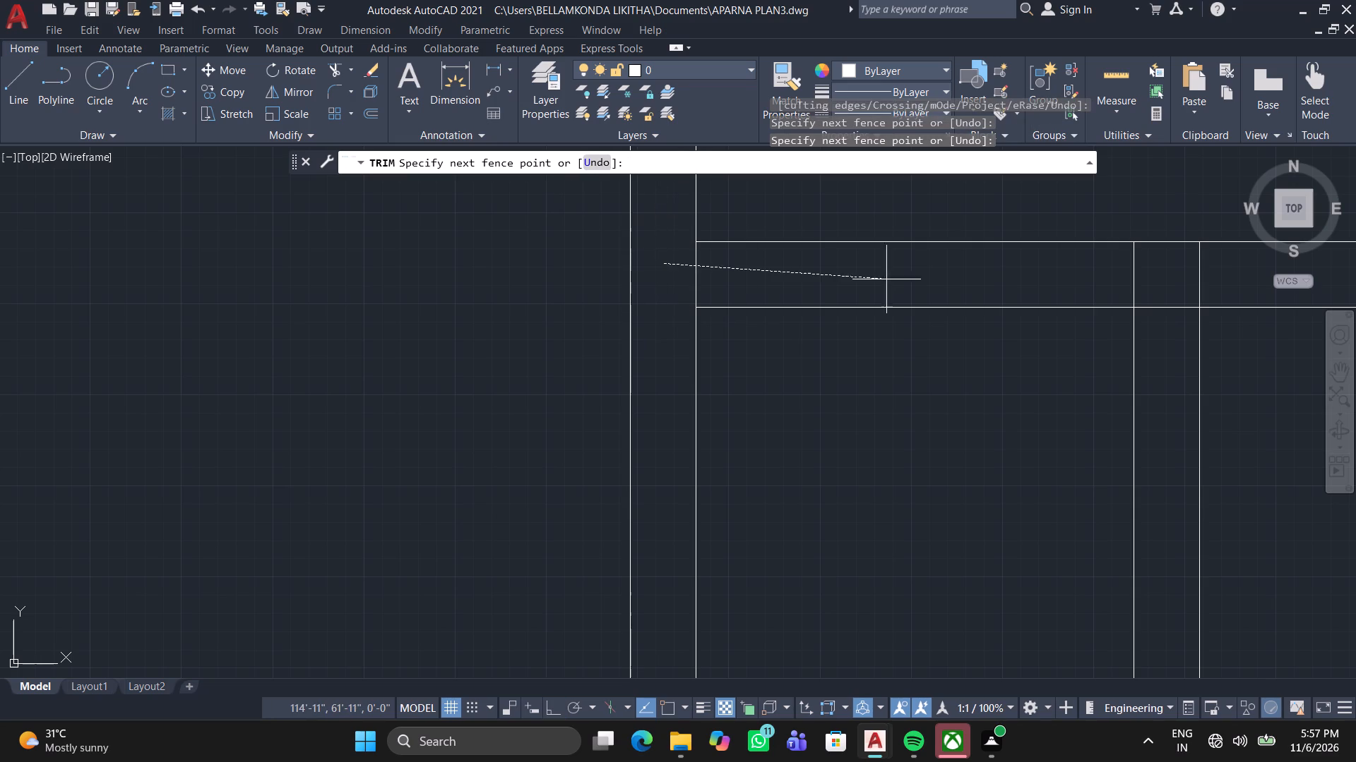
click(1258, 258)
click(1196, 296)
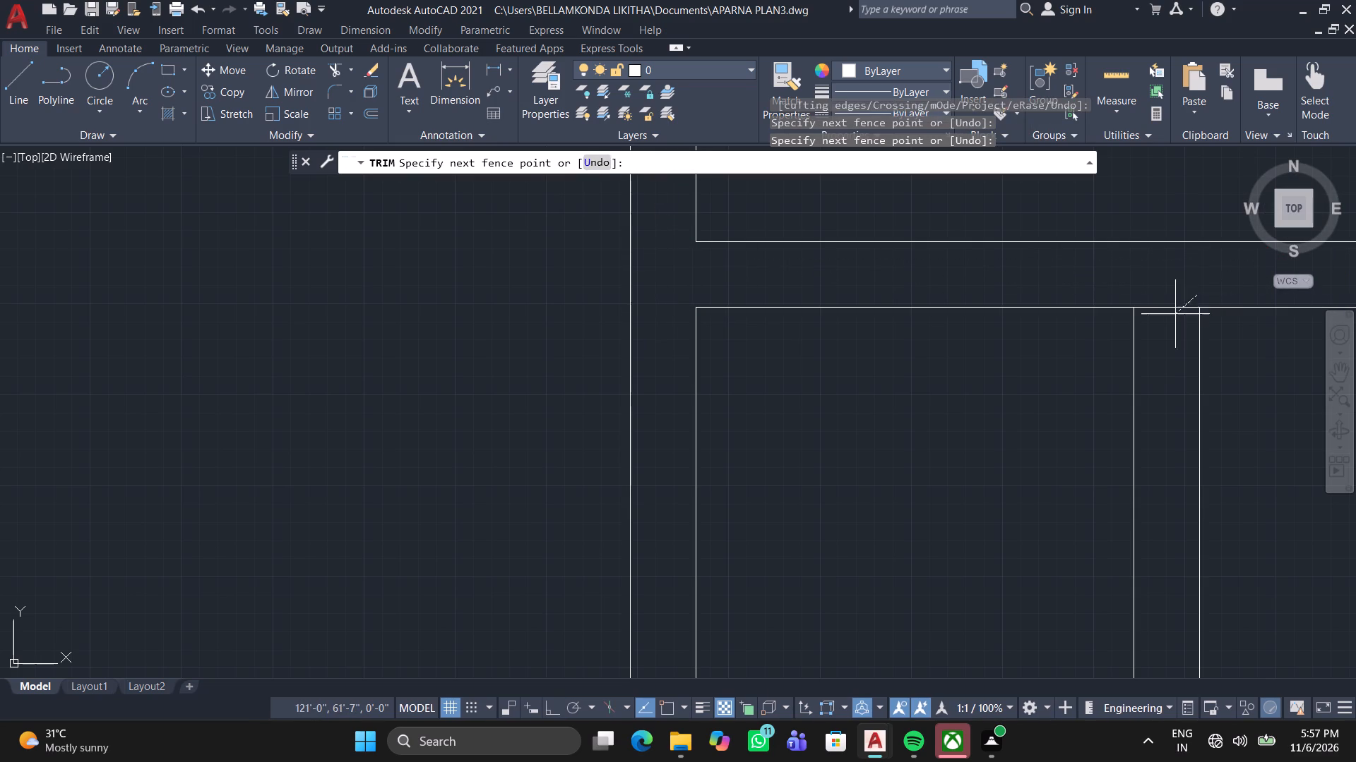
click(1170, 317)
Trim the overlaps where the southeast rooms' north wall meets the east outer wall.
scroll(1175, 313, down, 3)
middle_drag(1177, 339, 842, 416)
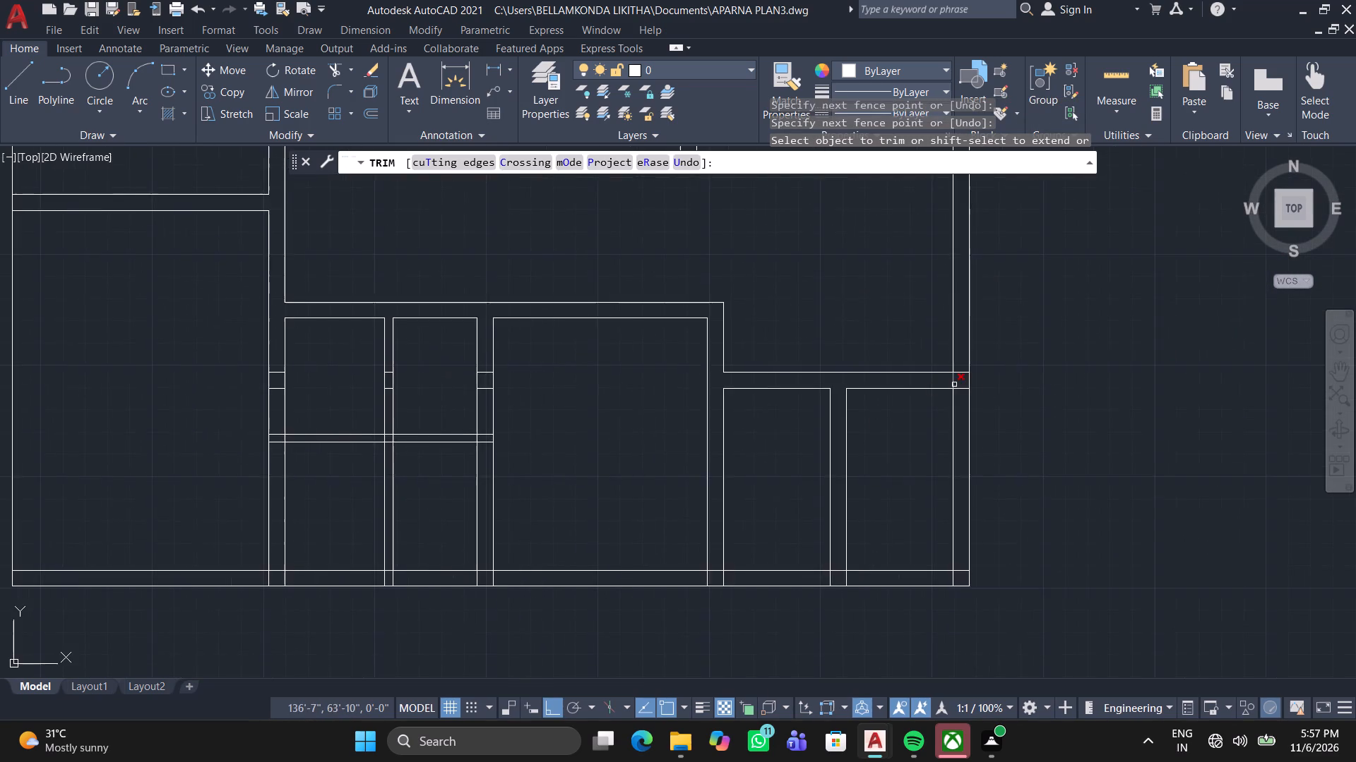
scroll(954, 385, up, 4)
click(999, 420)
click(915, 372)
click(1021, 329)
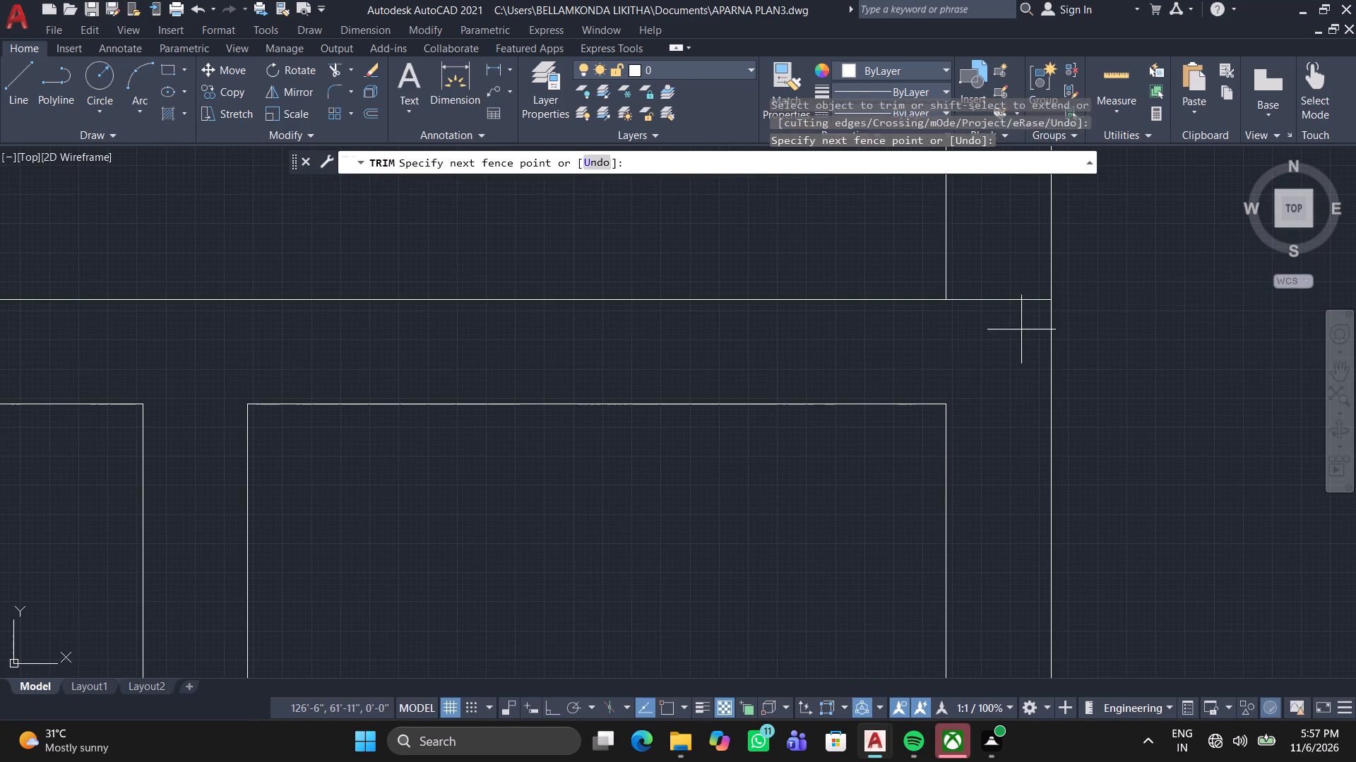
click(1012, 277)
Trim the overlapping inner wall lines at the southeast outer corner of the eastern unit.
scroll(987, 298, down, 3)
middle_drag(888, 514, 884, 270)
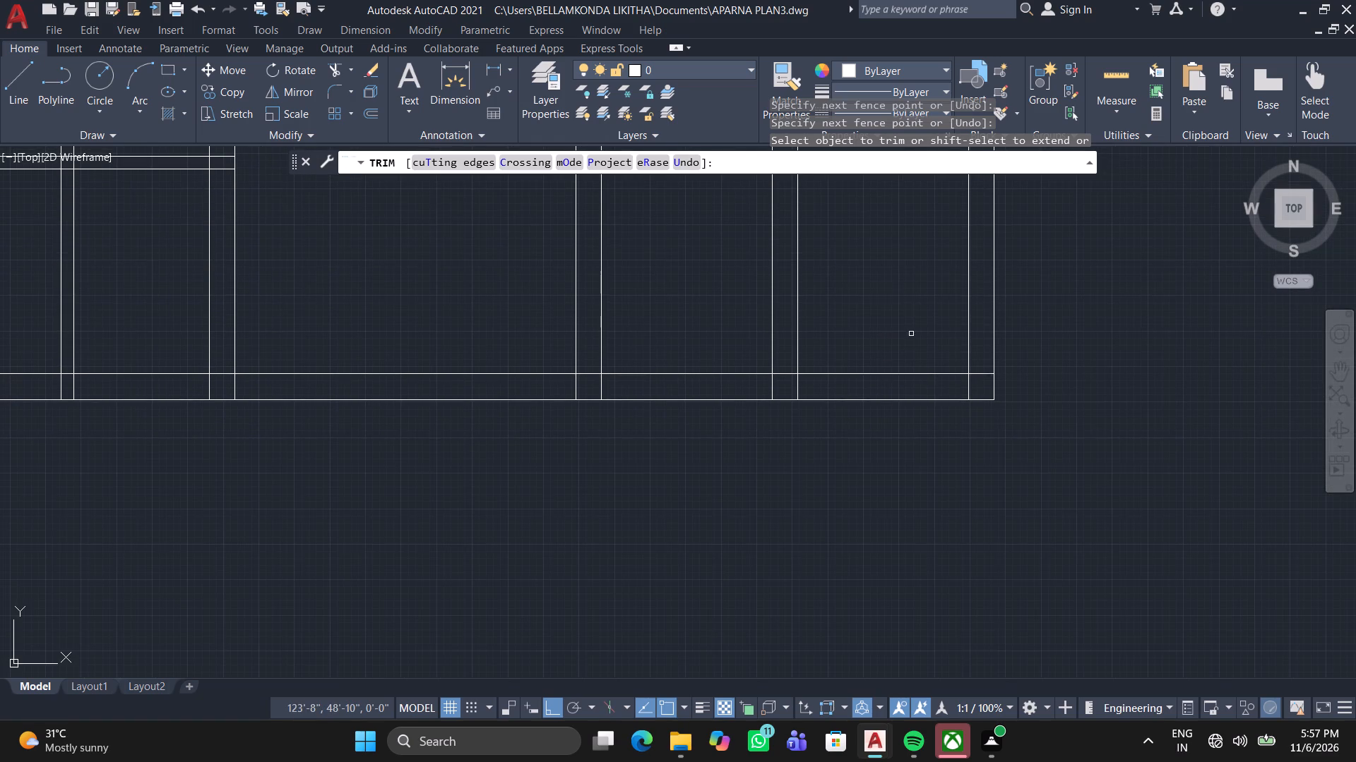
scroll(912, 358, up, 2)
scroll(1050, 420, up, 2)
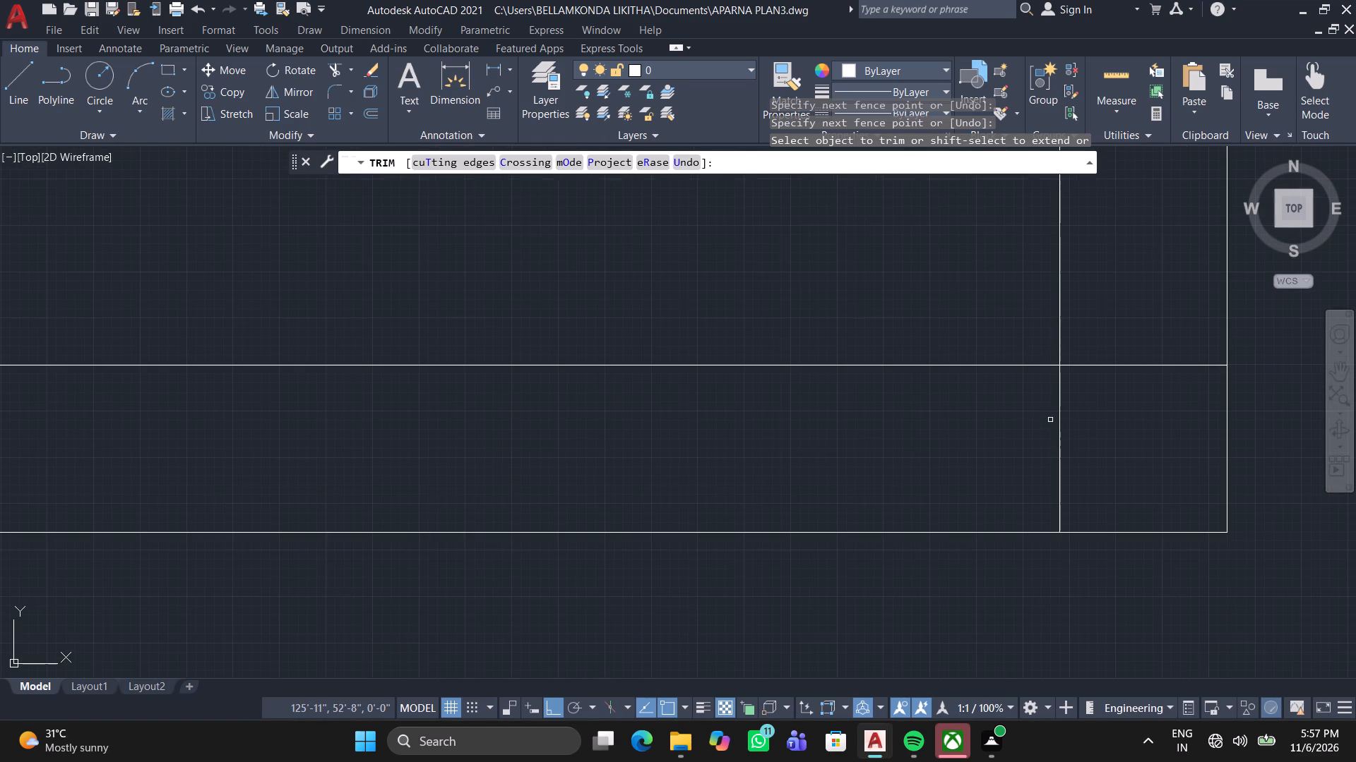
click(1049, 420)
click(1138, 358)
Trim the overlaps where the dividing wall between the two southeast rooms meets the south outer wall.
scroll(1018, 415, down, 4)
middle_drag(982, 427, 1045, 395)
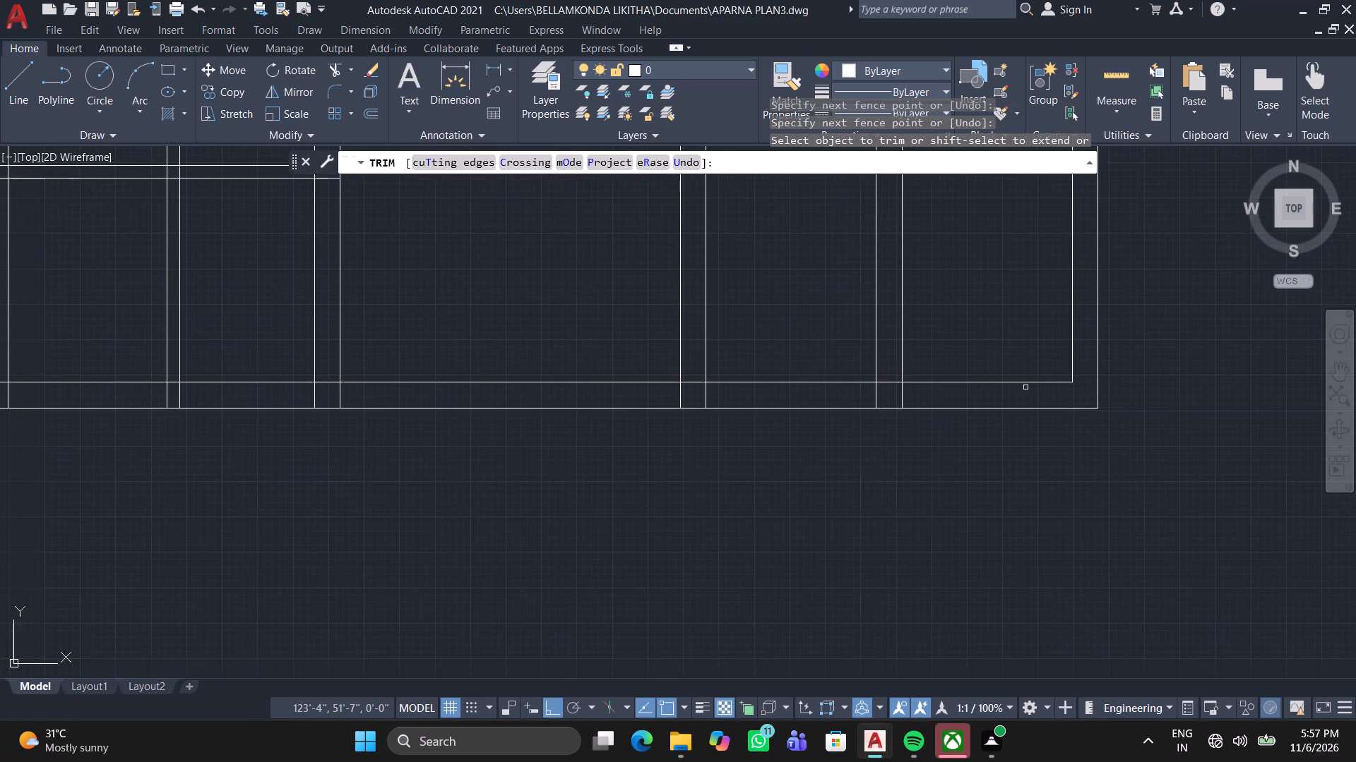
scroll(853, 387, up, 3)
click(940, 410)
drag(1088, 394, 1088, 402)
click(1040, 403)
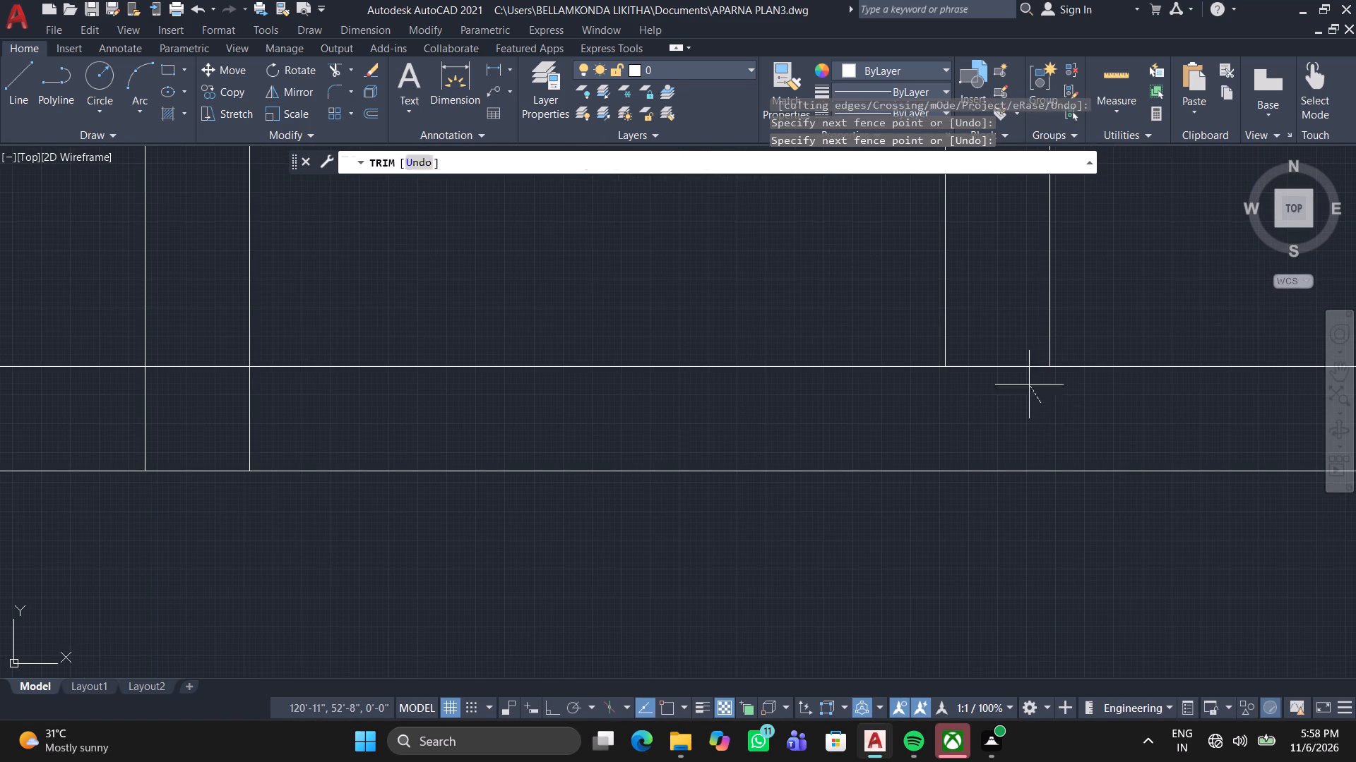
click(1016, 349)
Trim the overlaps where the large southern room's east wall meets the south outer wall.
scroll(912, 382, down, 3)
scroll(673, 403, up, 4)
click(703, 396)
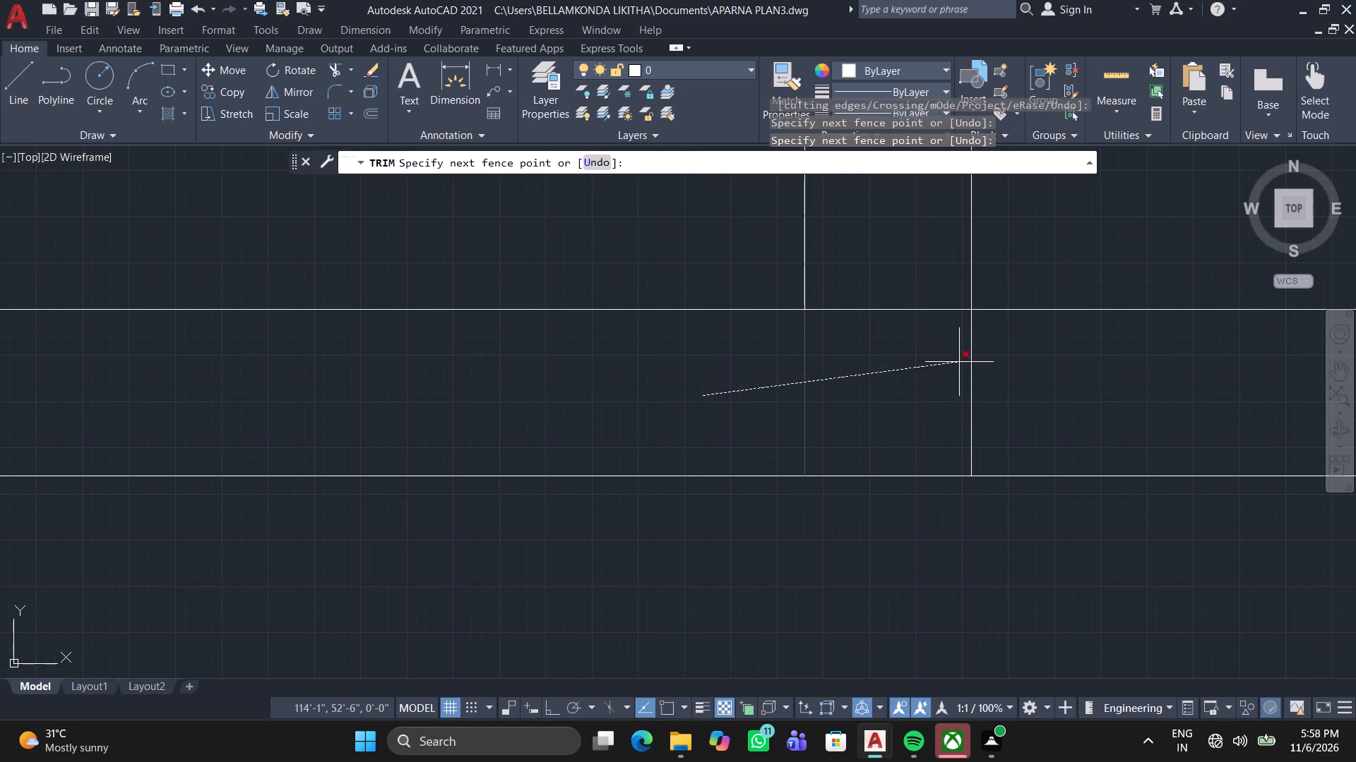
click(977, 369)
click(956, 363)
click(915, 303)
Trim the overlaps where the large southern room's west wall meets the south outer wall, forming an open T-junction.
scroll(849, 327, down, 4)
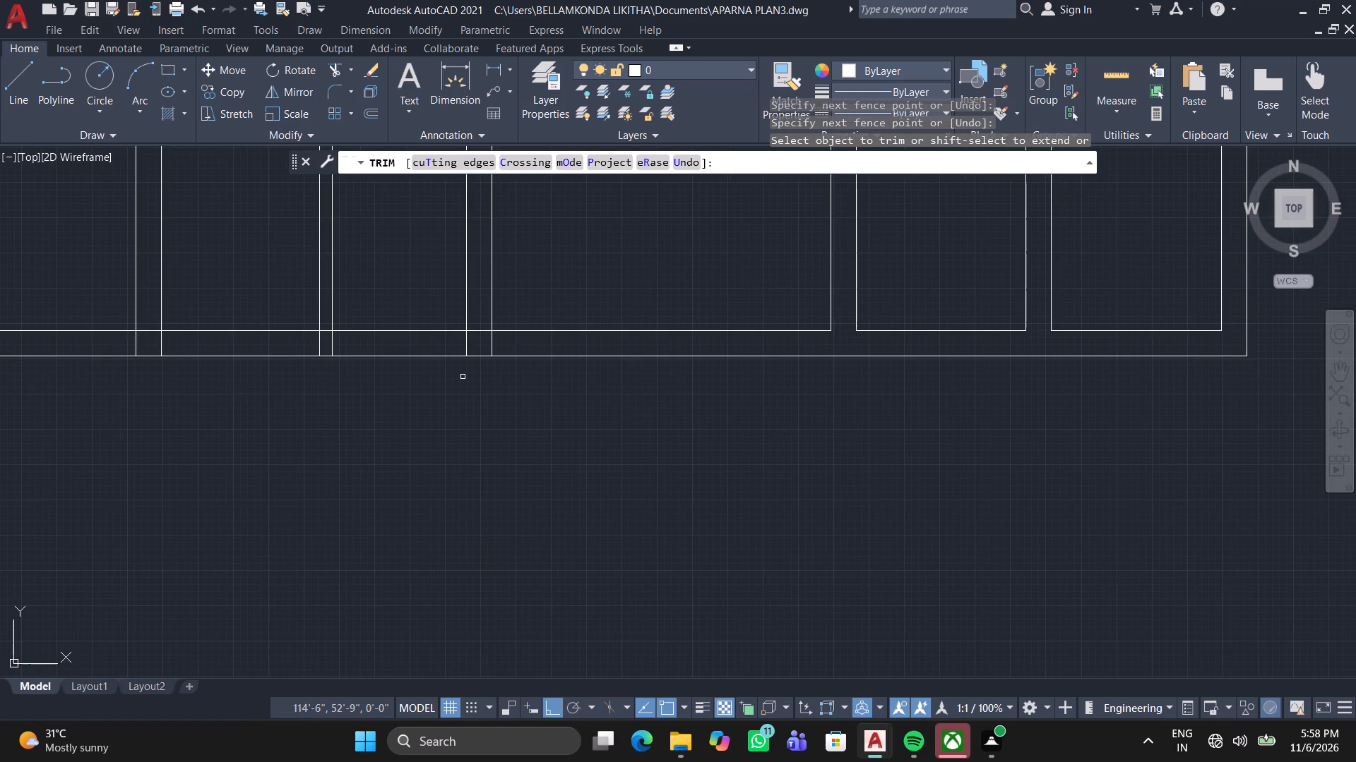
middle_drag(462, 379, 535, 525)
scroll(535, 525, down, 2)
scroll(515, 477, up, 3)
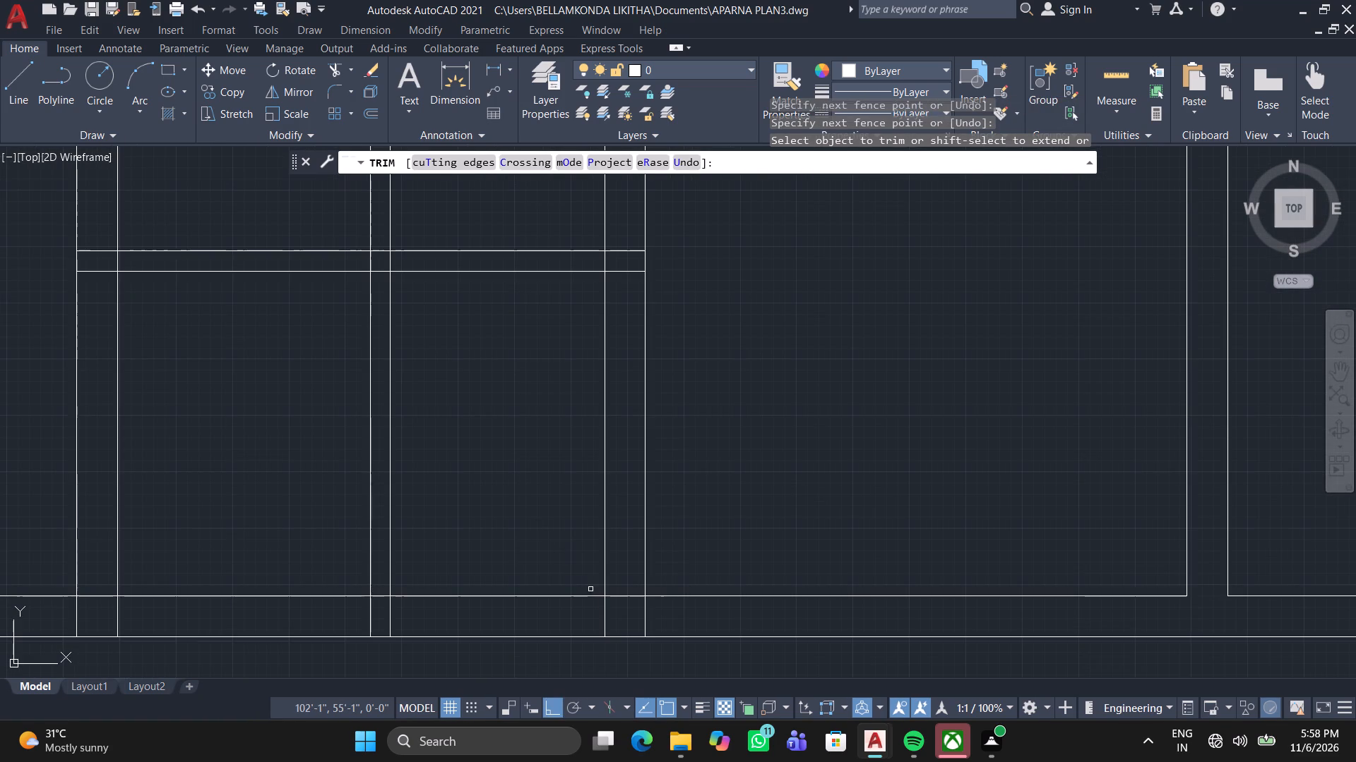
middle_drag(595, 595, 601, 387)
scroll(627, 445, up, 3)
click(517, 298)
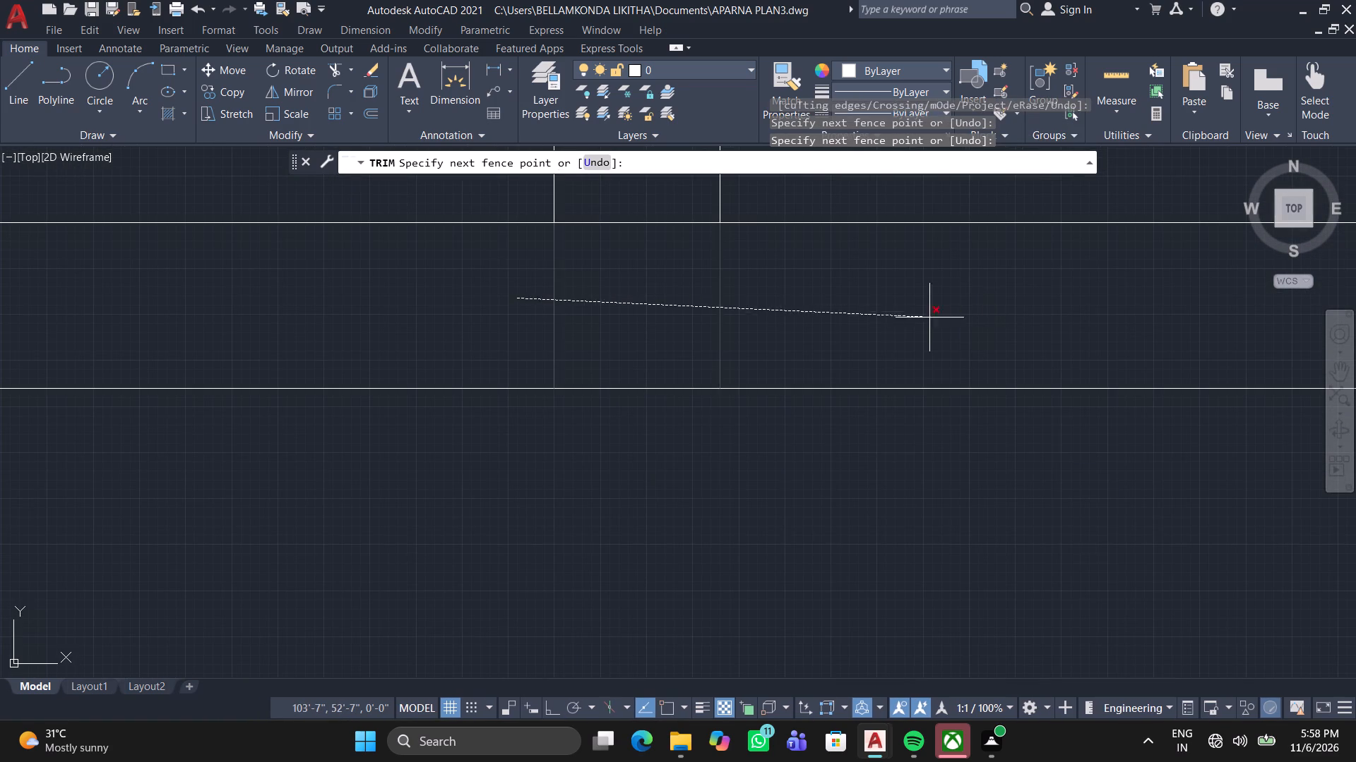
click(884, 313)
drag(677, 270, 662, 250)
drag(629, 177, 639, 205)
click(638, 241)
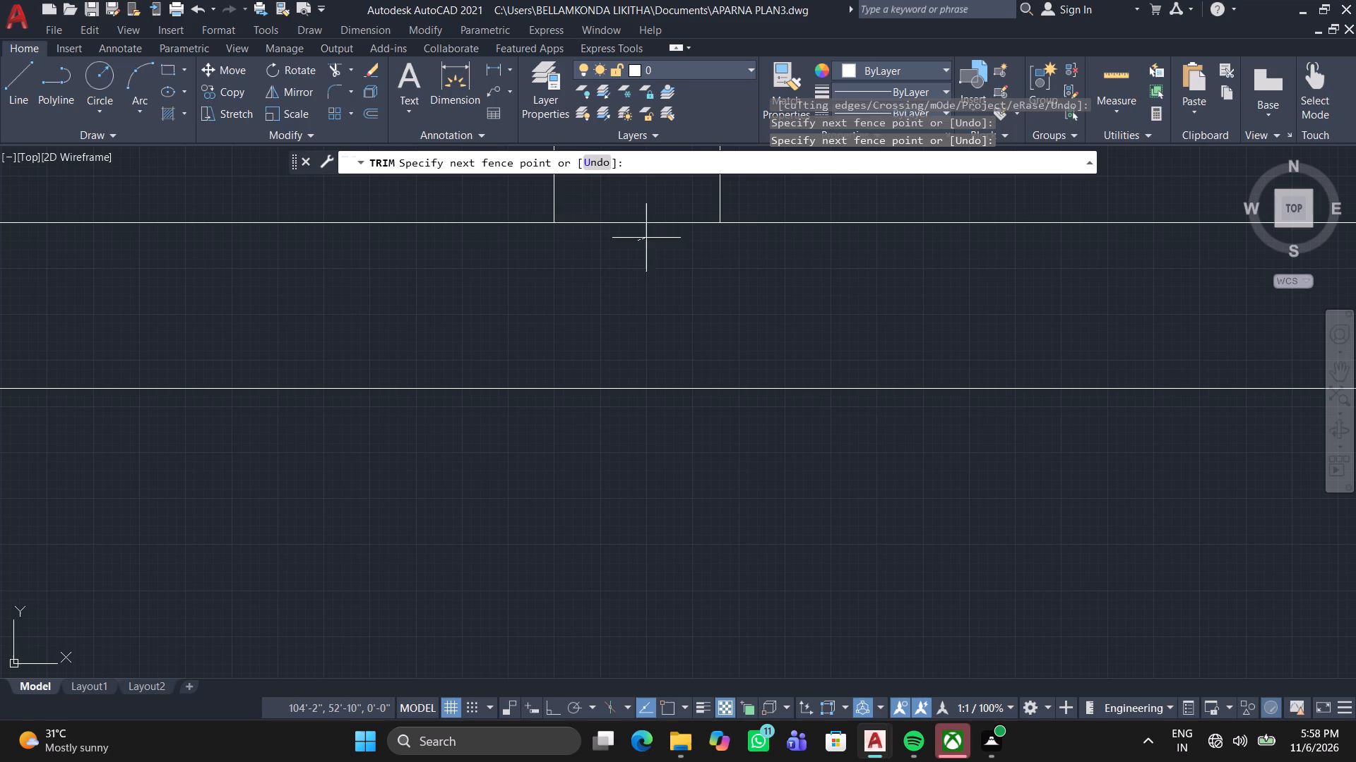
click(652, 228)
click(674, 214)
click(659, 219)
scroll(659, 219, down, 2)
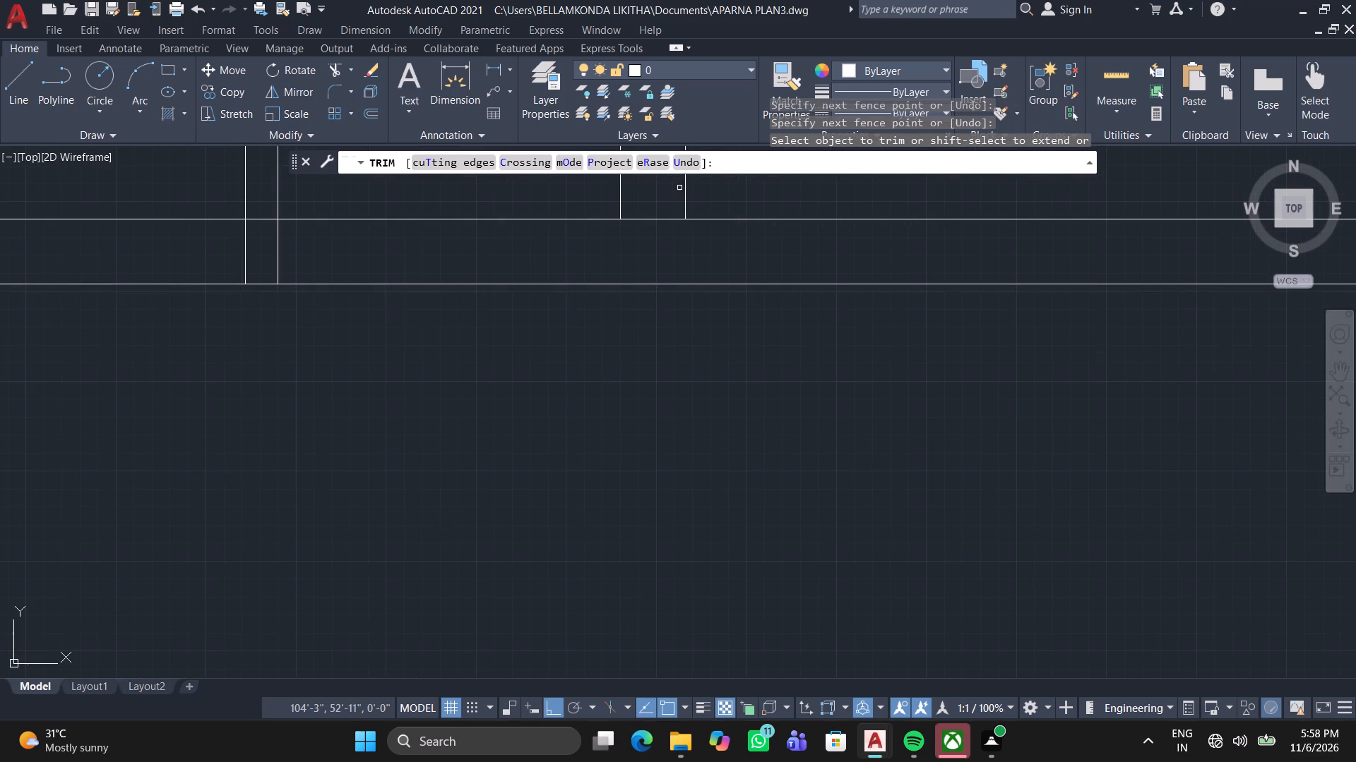
scroll(645, 205, up, 3)
click(648, 208)
click(616, 308)
scroll(627, 270, down, 2)
middle_drag(627, 270, 627, 272)
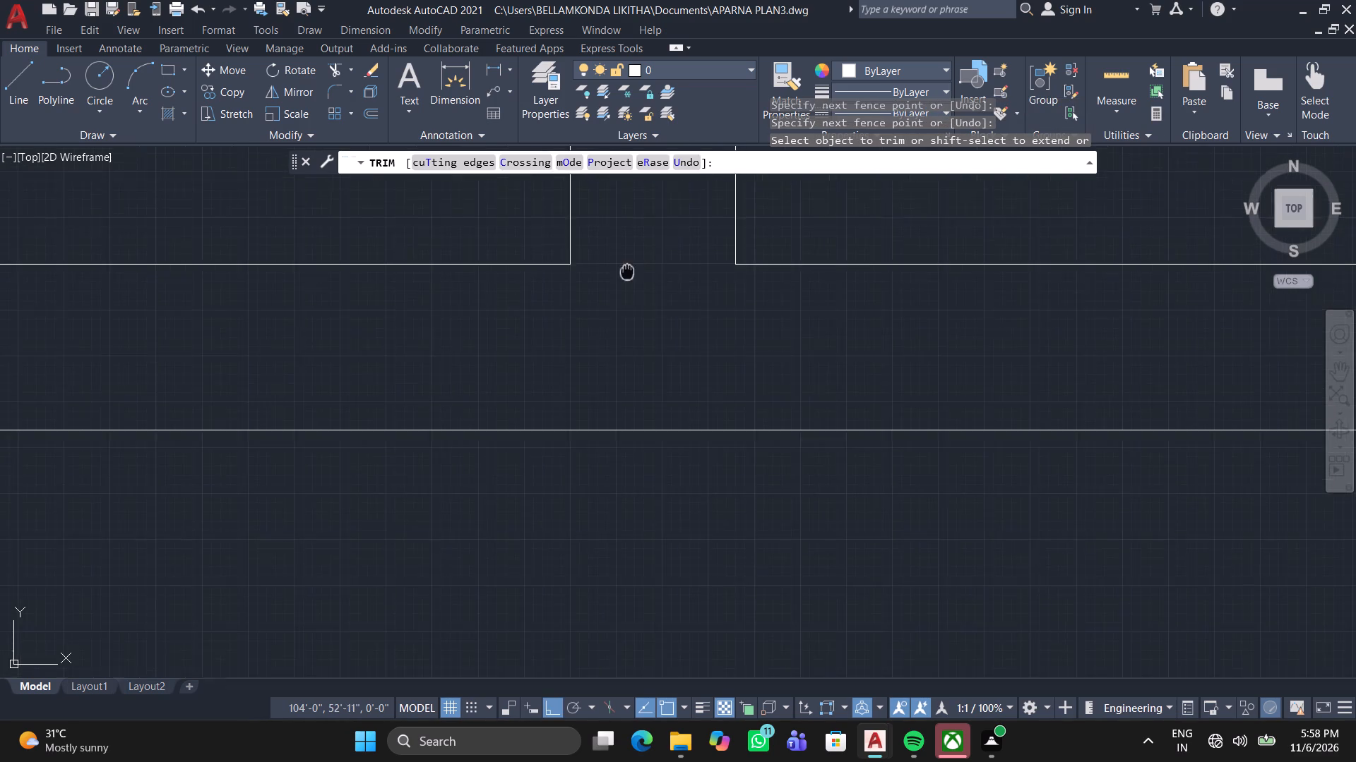
Trim the overlaps where the four small rooms' horizontal dividing wall meets their east wall, forming an open T-junction.
scroll(627, 272, down, 1)
middle_drag(627, 272, 625, 356)
middle_drag(613, 255, 606, 507)
middle_drag(620, 294, 592, 550)
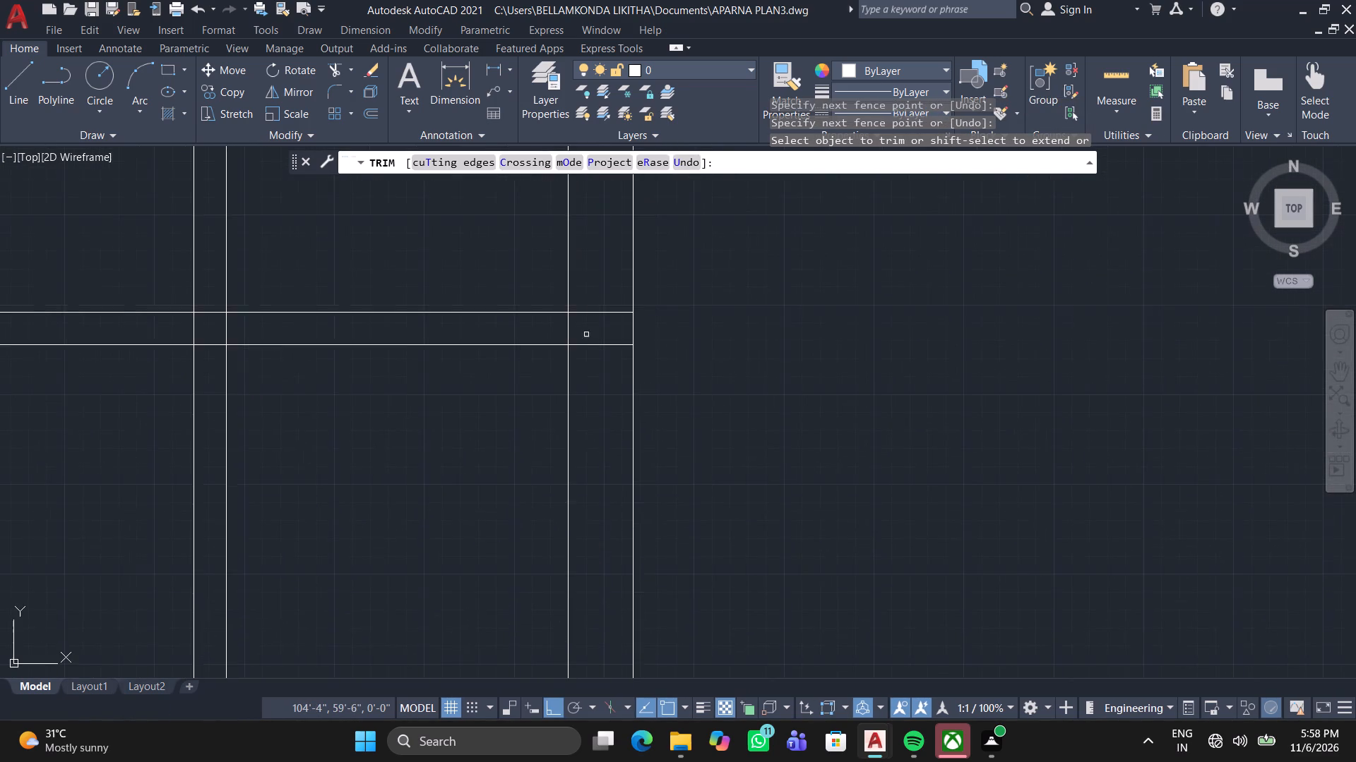
scroll(601, 294, up, 3)
click(615, 333)
click(589, 525)
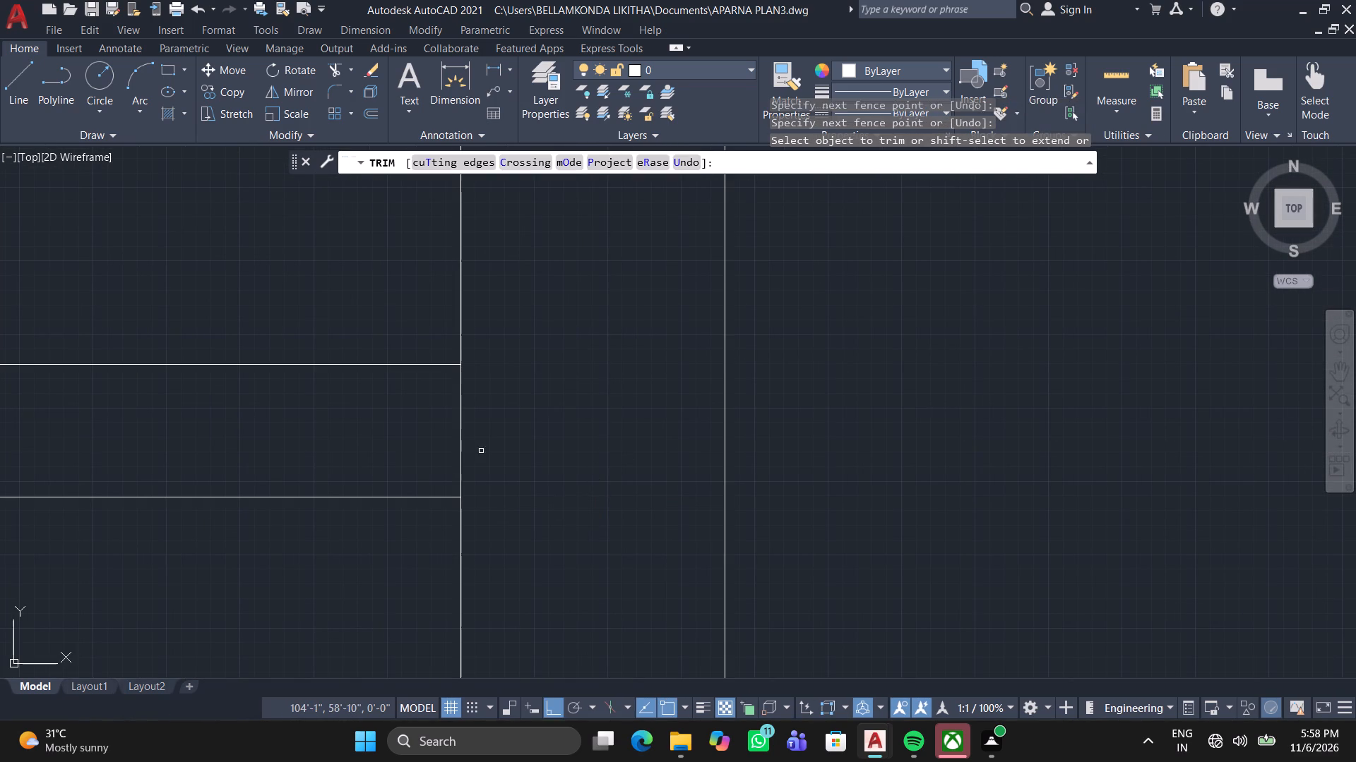
click(355, 440)
click(564, 438)
Trim the horizontal stubs crossing the east wall of the four small rooms at their north wall.
scroll(540, 412, down, 4)
scroll(500, 272, up, 1)
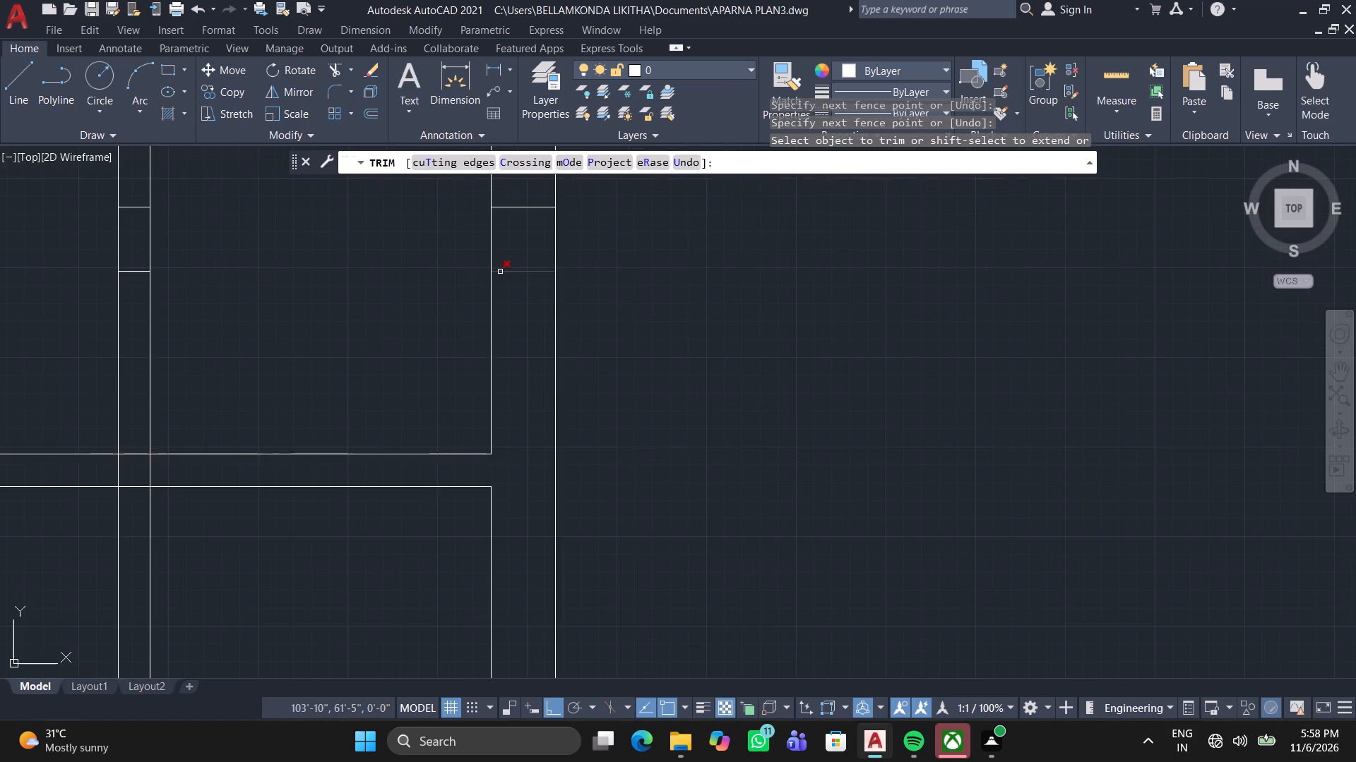
middle_drag(501, 305, 506, 464)
scroll(506, 464, up, 1)
click(532, 442)
click(547, 275)
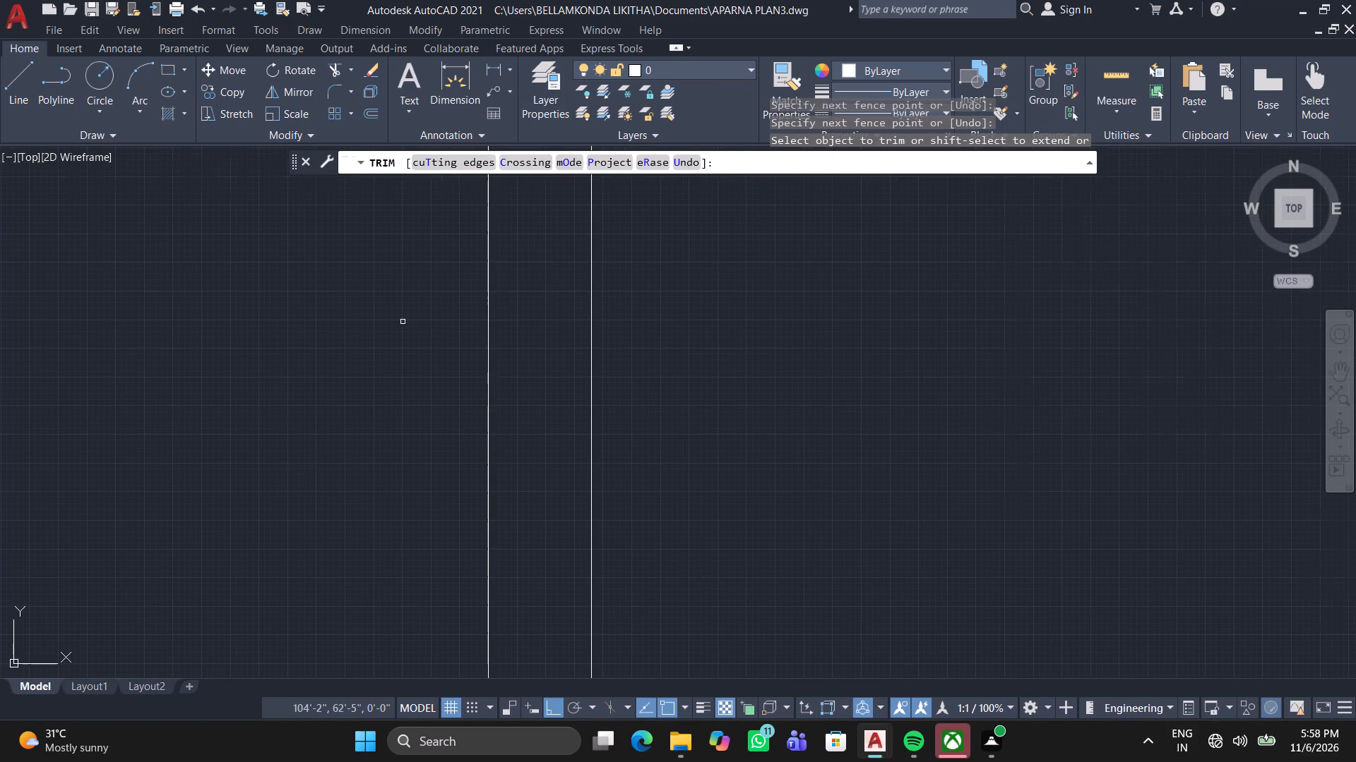
Trim the stubs where the vertical divider between the small rooms meets their north wall.
scroll(334, 350, down, 2)
middle_drag(321, 358, 489, 393)
scroll(331, 403, up, 4)
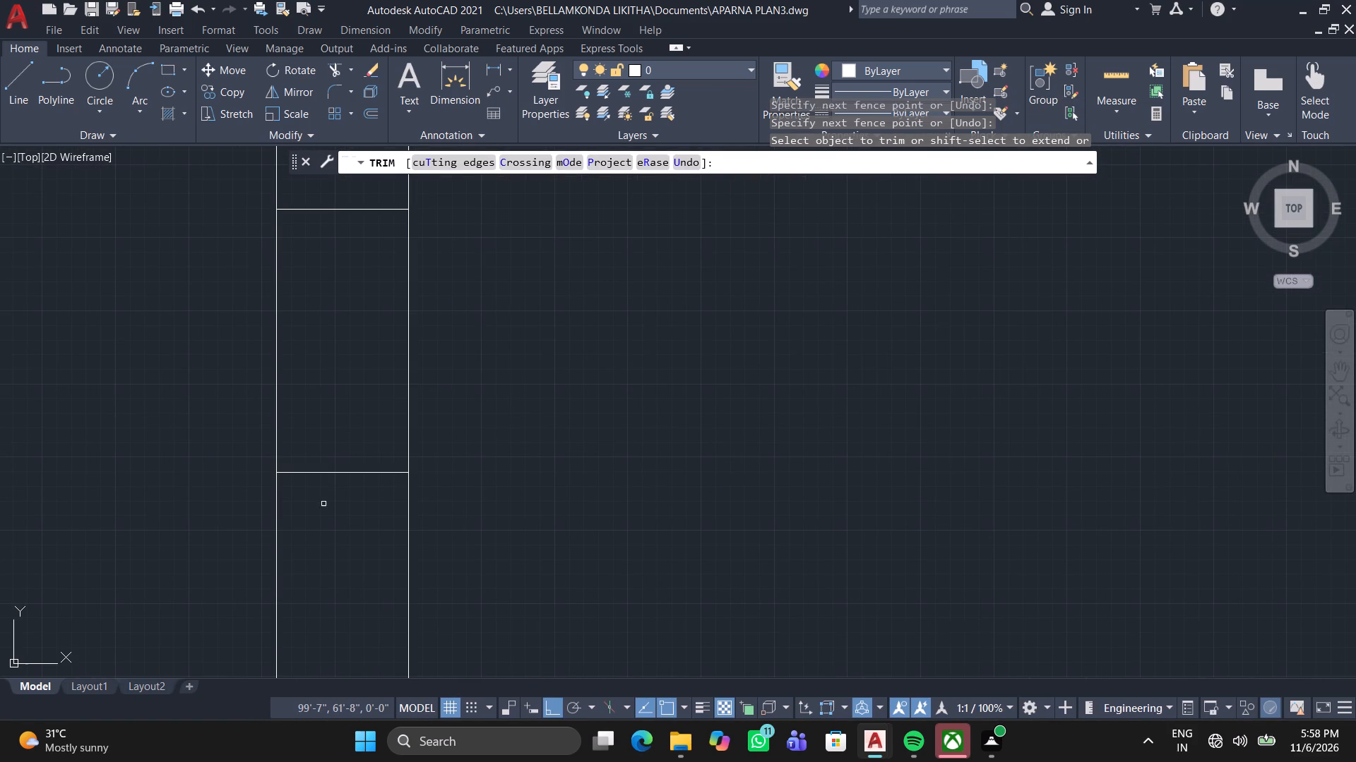
click(327, 507)
click(359, 196)
Trim the overlapping lines at the central crossing of the dividing walls between the four small rooms.
scroll(150, 320, down, 3)
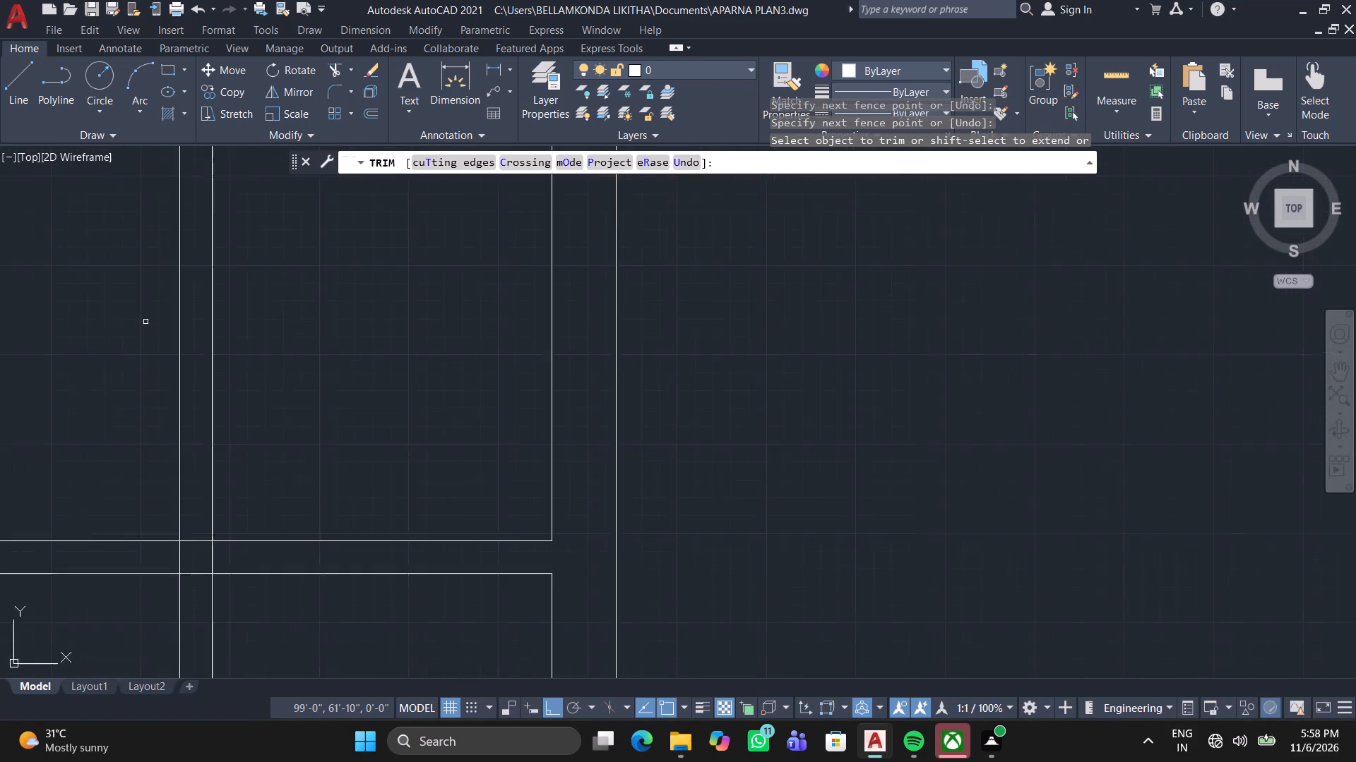
middle_drag(145, 322, 573, 302)
middle_drag(282, 374, 635, 231)
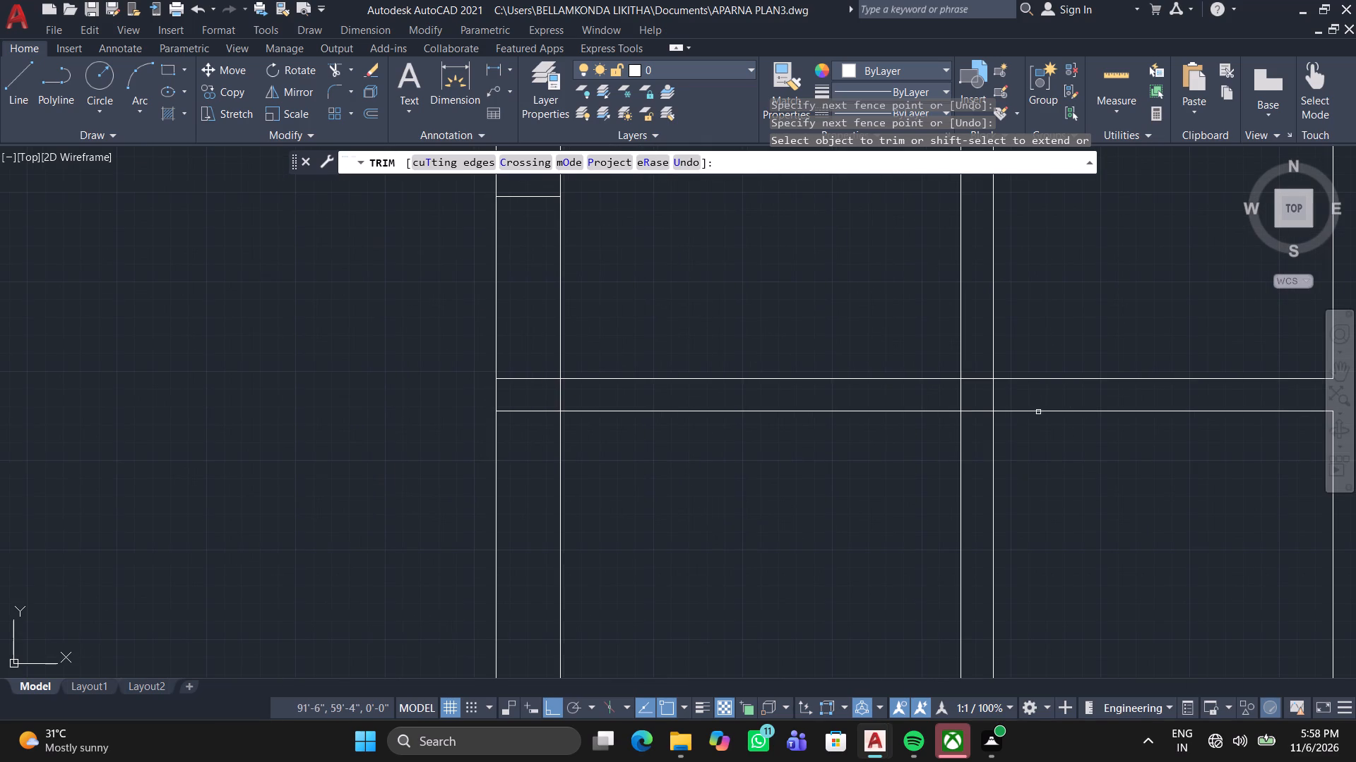
scroll(1000, 388, up, 3)
click(824, 428)
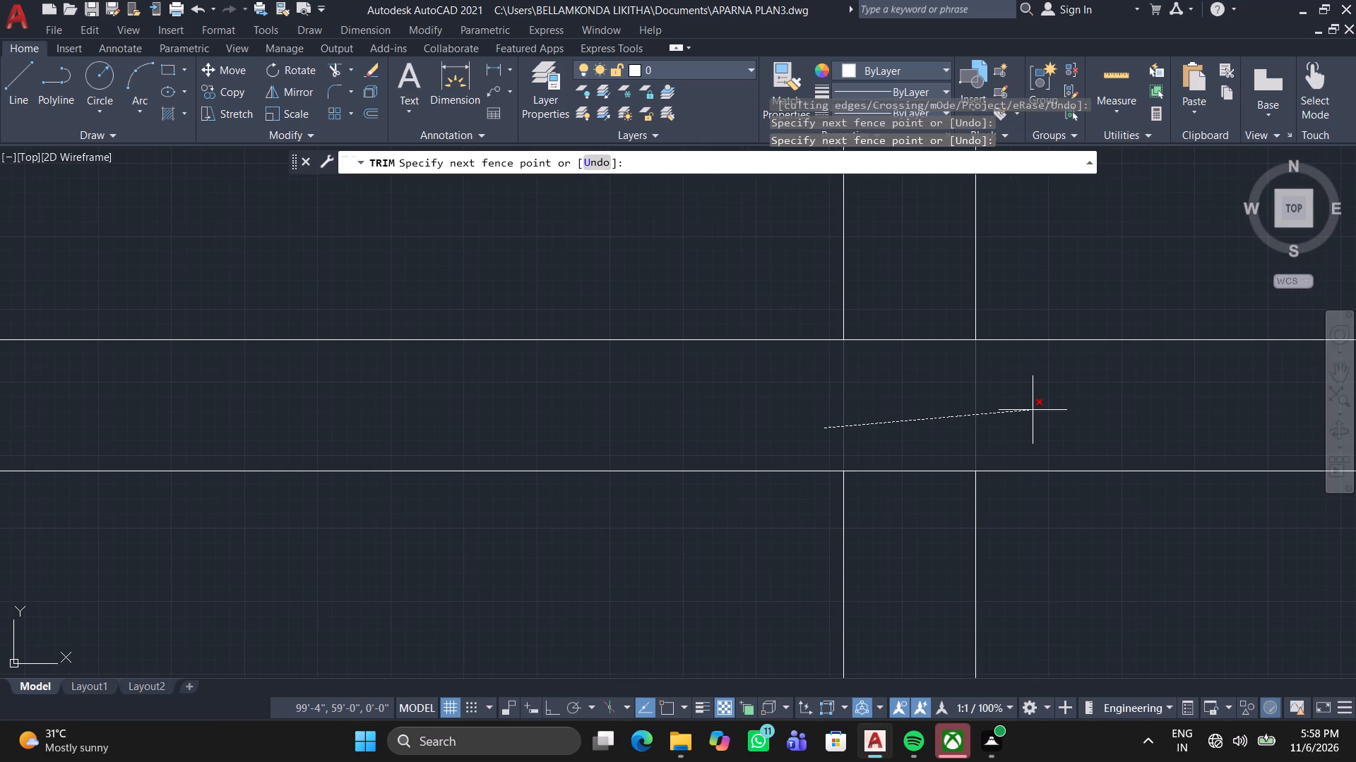
click(1032, 410)
click(931, 507)
click(948, 307)
scroll(740, 329, down, 2)
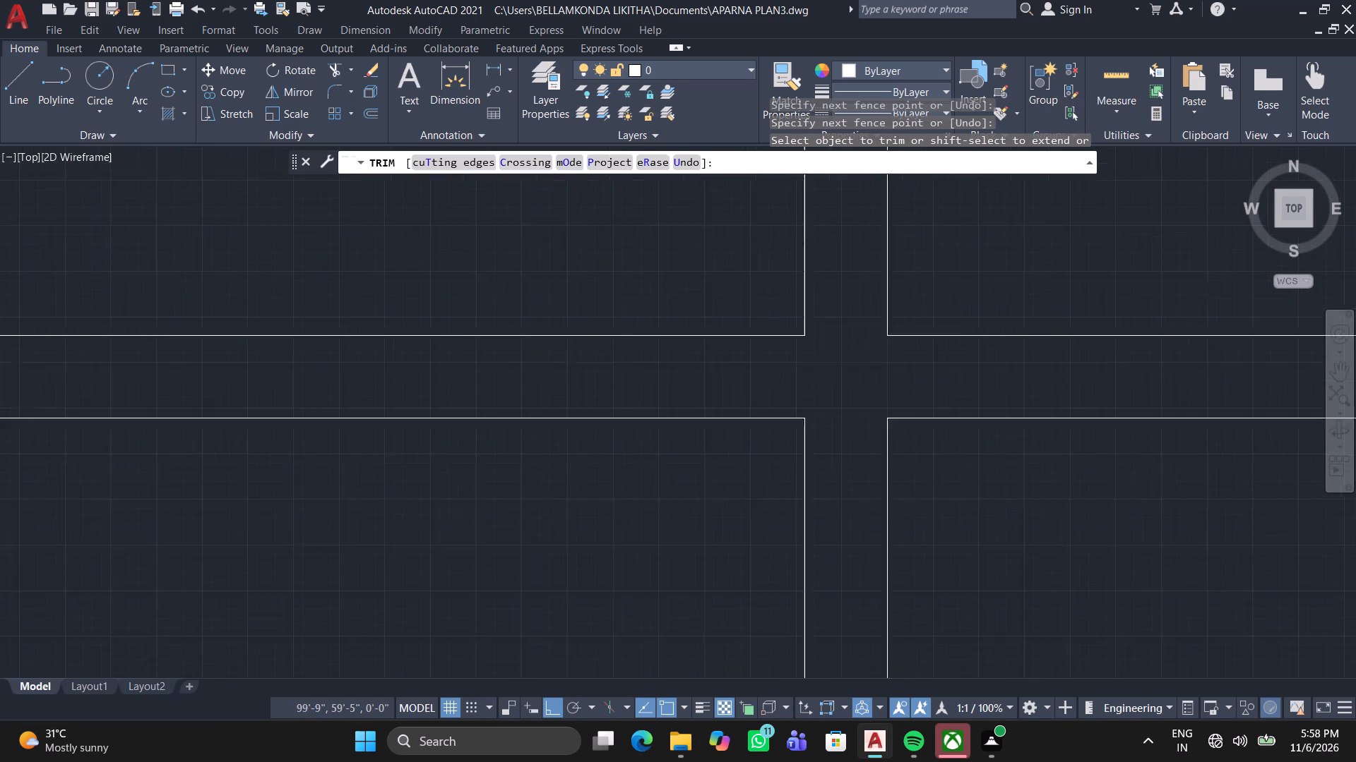
Trim the overlaps where the small rooms' horizontal dividing wall meets their west wall, forming an open T-junction.
scroll(653, 343, down, 1)
scroll(444, 409, down, 1)
middle_drag(390, 453, 530, 420)
scroll(487, 380, up, 4)
click(493, 337)
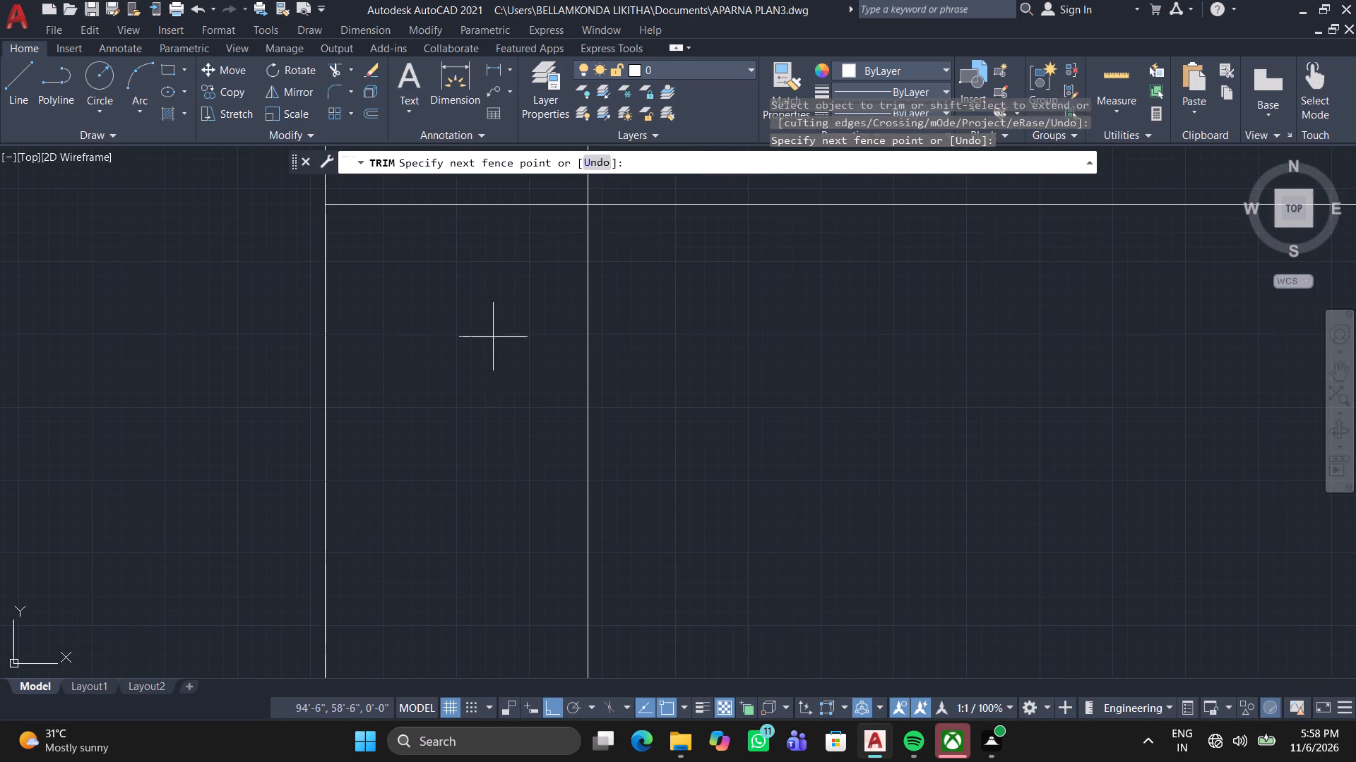
middle_drag(487, 297, 485, 496)
click(483, 217)
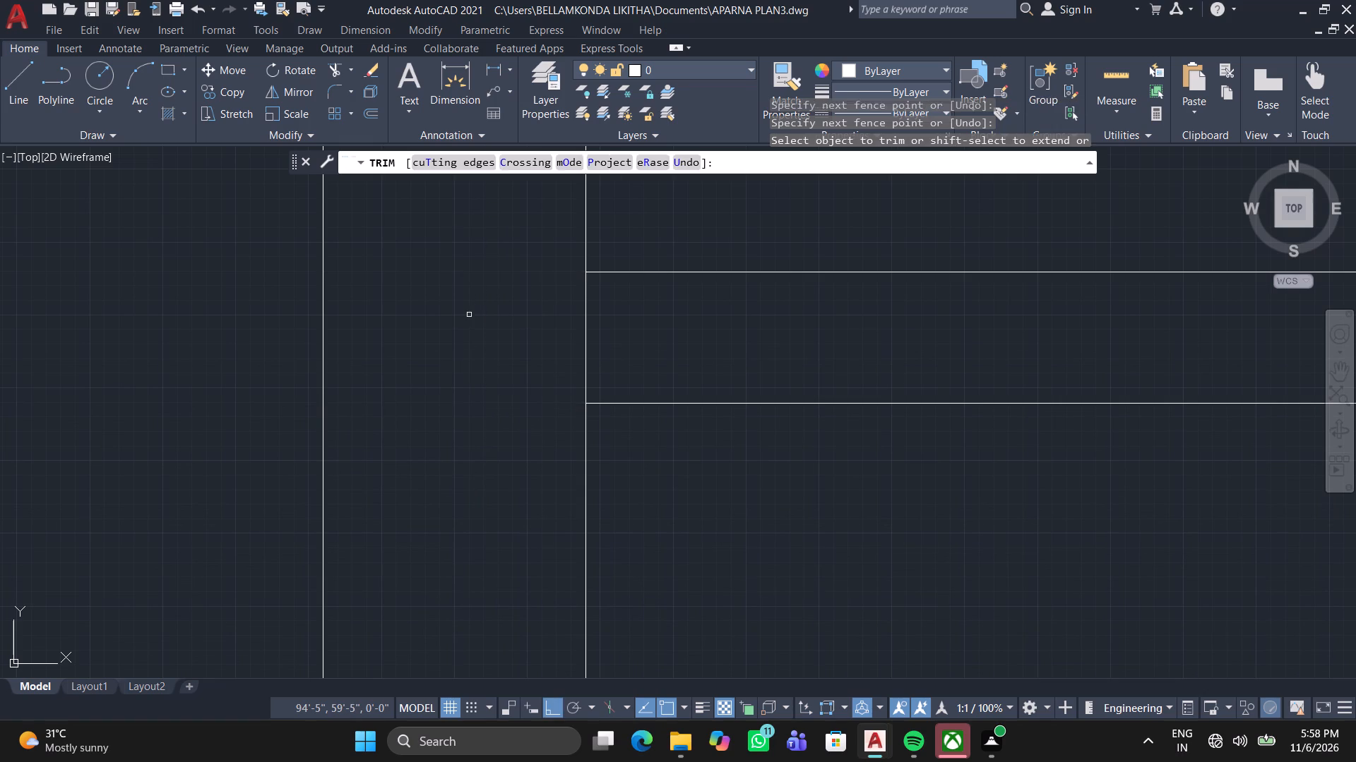
drag(483, 377, 499, 374)
click(607, 361)
Trim the stub crossing the small rooms' west wall at their northwest corner.
scroll(539, 341, down, 2)
middle_drag(537, 342, 516, 581)
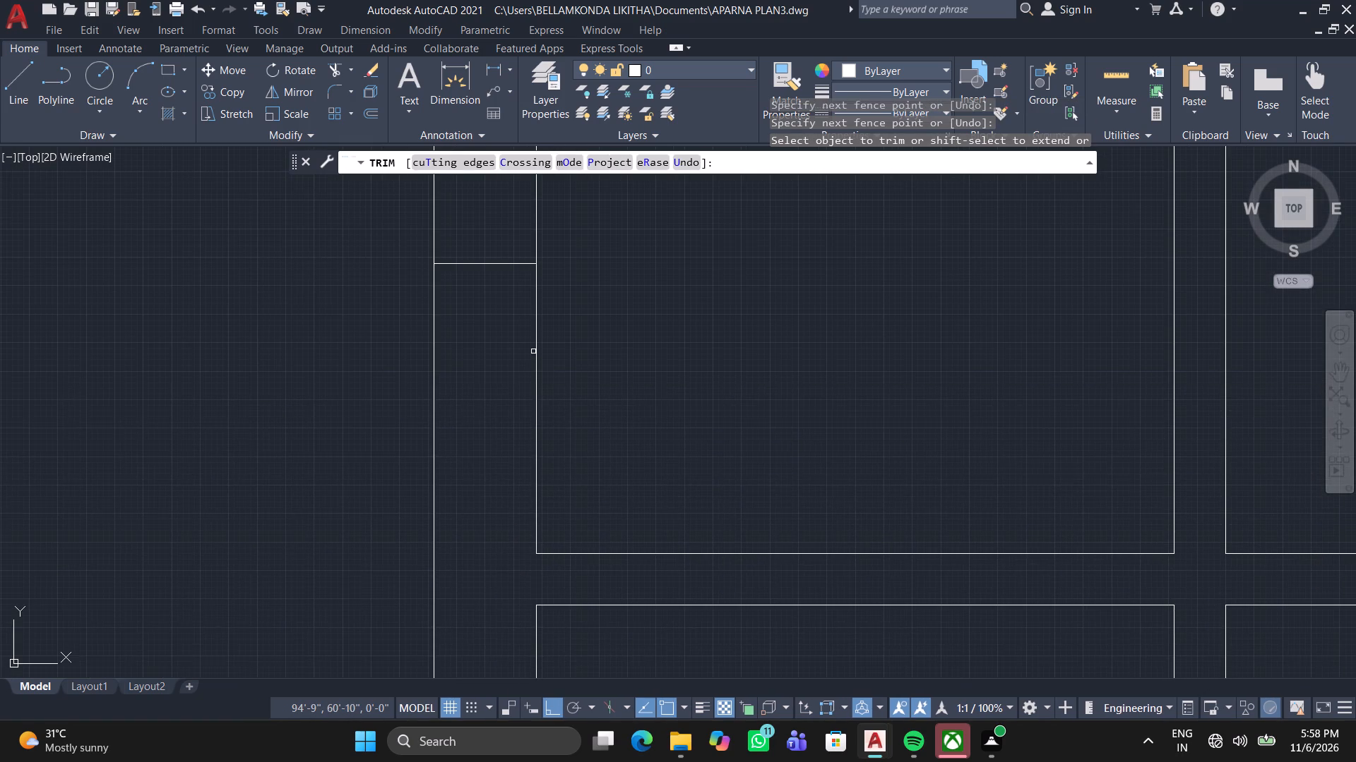
scroll(516, 329, down, 1)
middle_drag(494, 329, 482, 410)
click(485, 368)
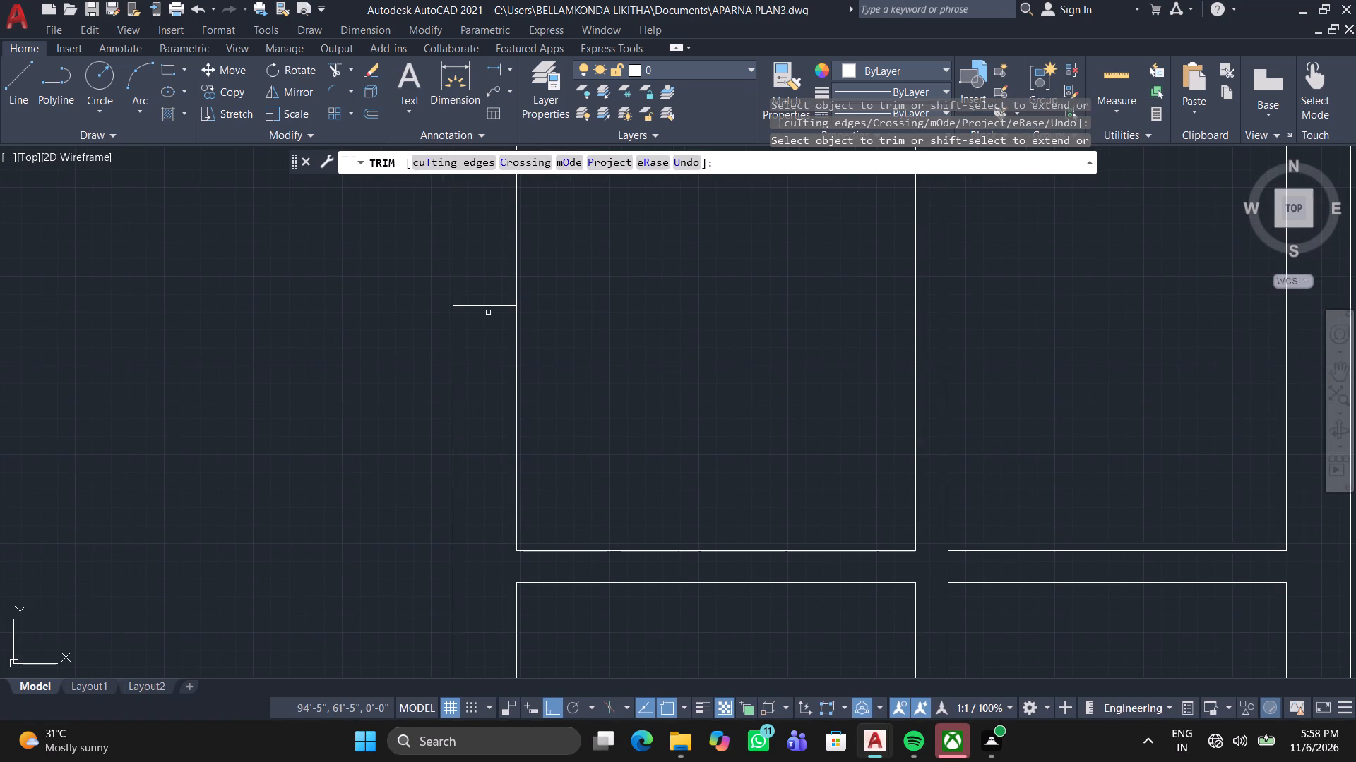
click(488, 313)
click(486, 283)
Trim the overlaps where the small rooms' vertical divider meets the south outer wall.
scroll(484, 286, down, 3)
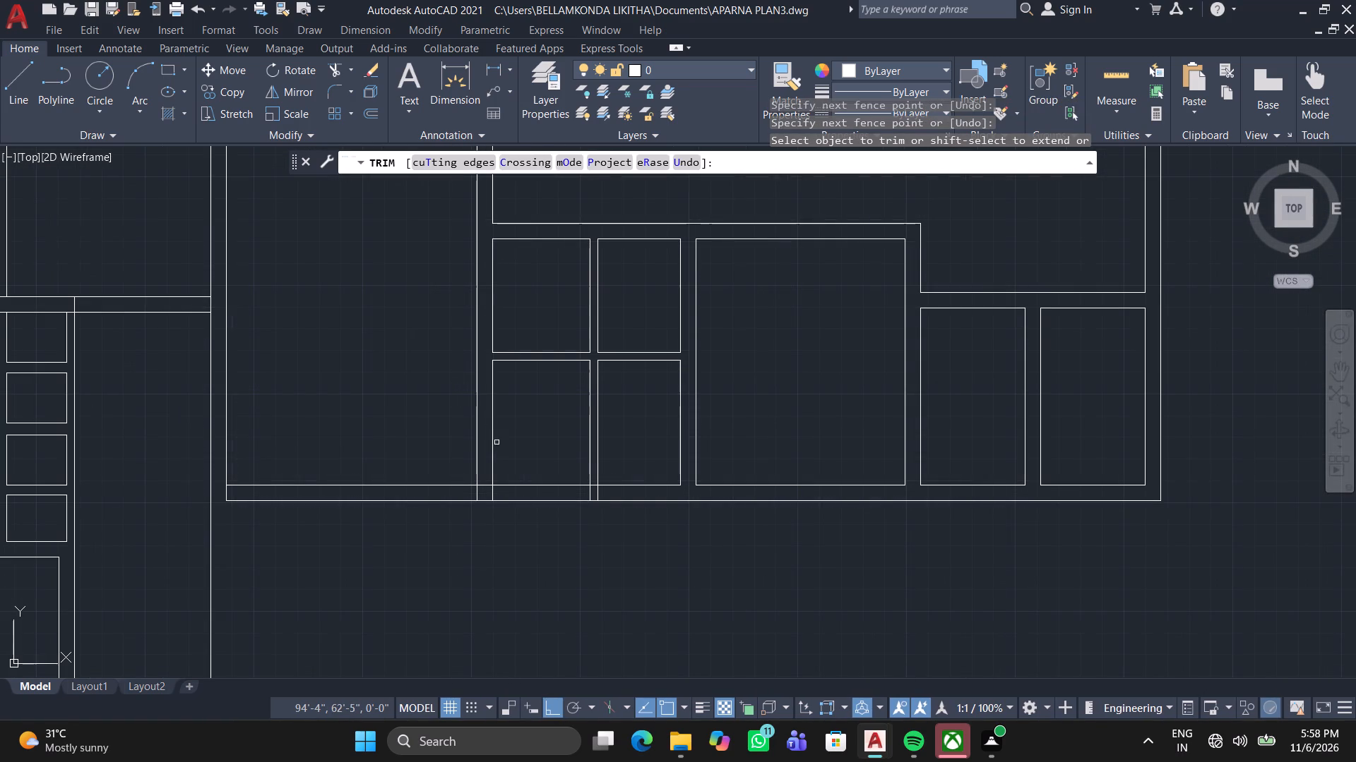
scroll(572, 491, up, 3)
click(597, 488)
click(675, 488)
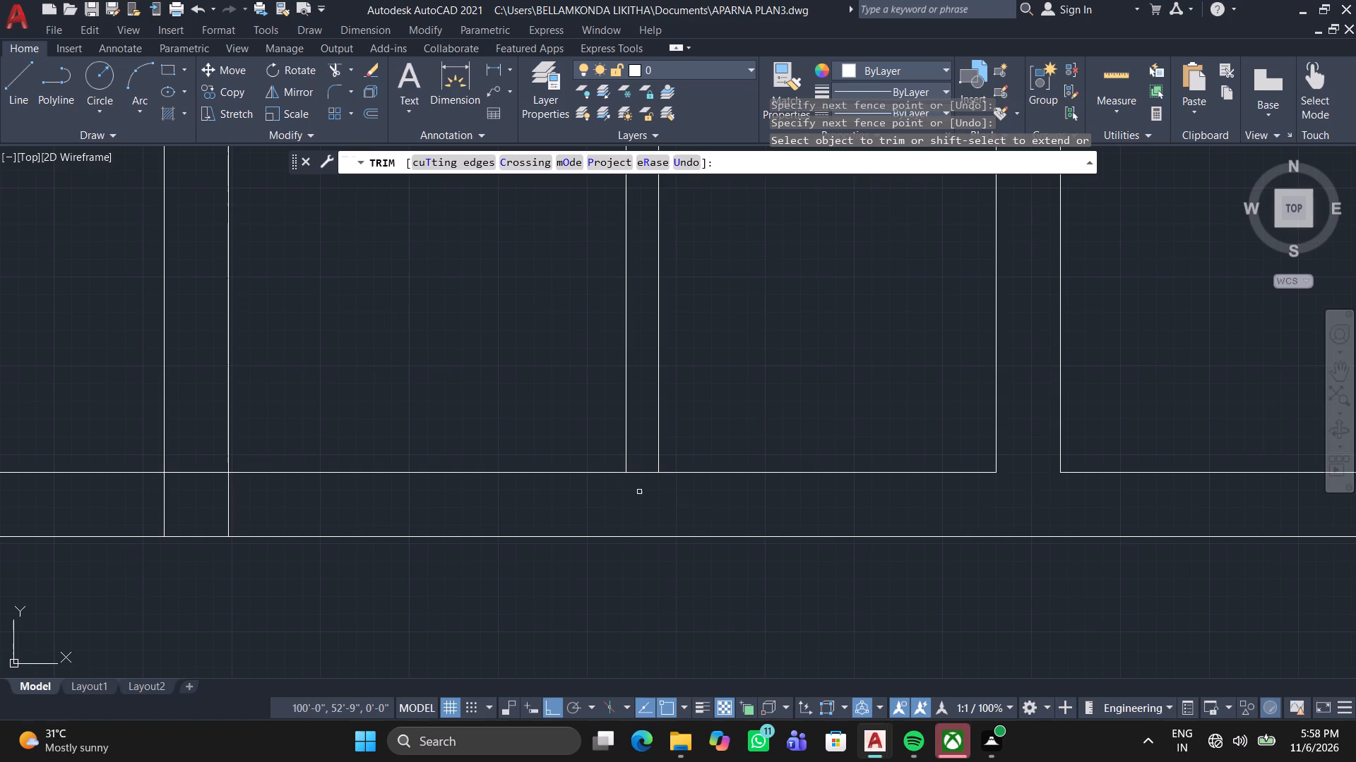
scroll(639, 492, up, 4)
click(623, 457)
click(644, 302)
Trim the overlaps where the small rooms' west wall meets the south outer wall.
scroll(516, 371, down, 3)
scroll(364, 423, down, 2)
middle_drag(362, 433, 367, 433)
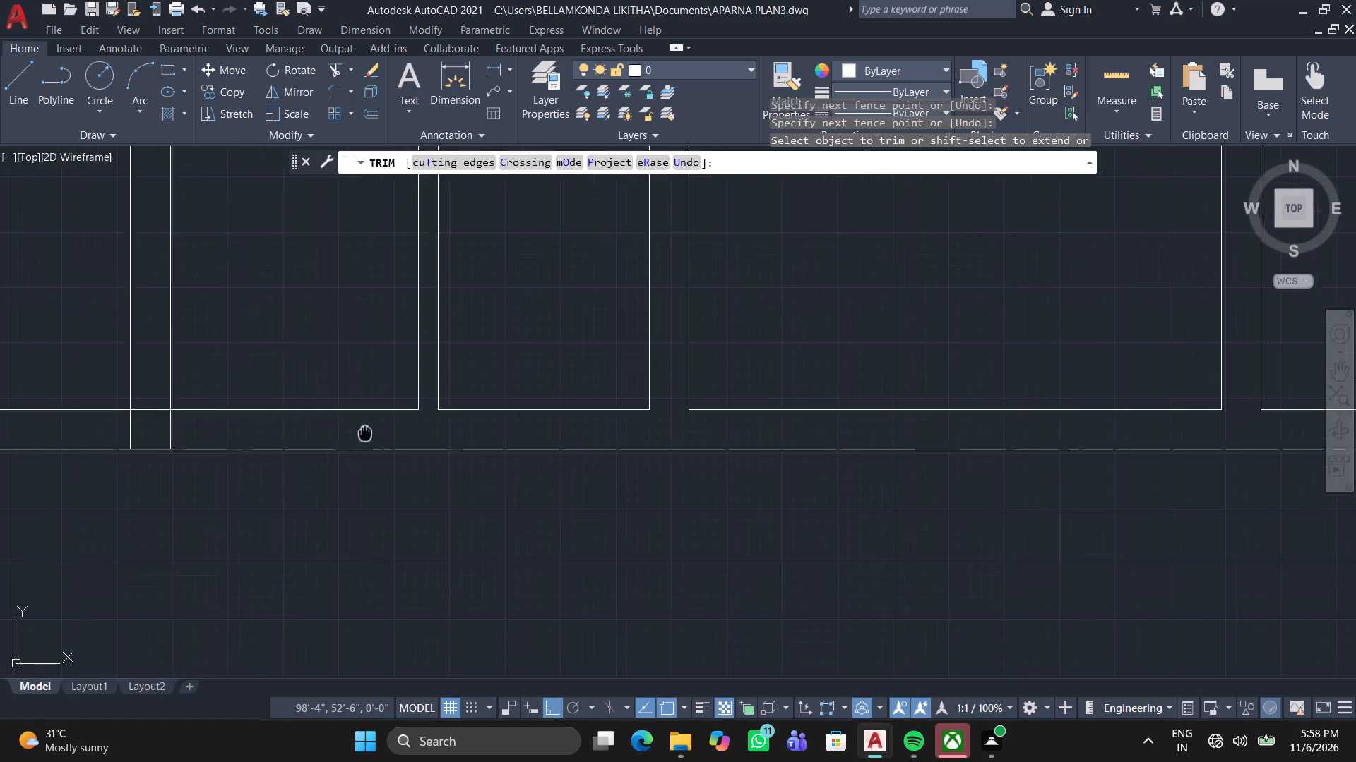
middle_drag(367, 433, 691, 440)
scroll(479, 430, up, 5)
drag(145, 457, 180, 452)
click(730, 401)
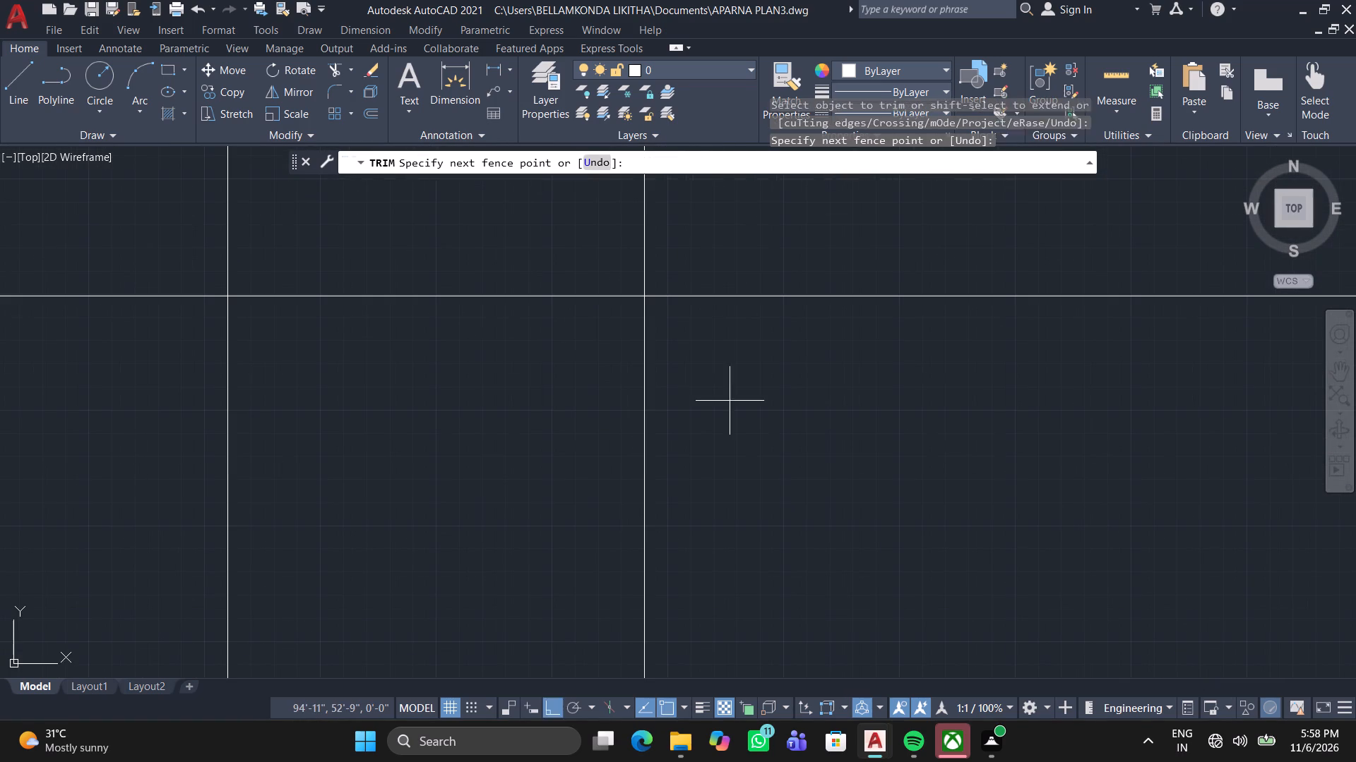
click(125, 435)
click(385, 295)
Trim the vertical line segment between the two south outer wall lines at the eastern unit's southwest corner.
scroll(407, 272, down, 7)
middle_drag(578, 392, 566, 591)
scroll(566, 565, down, 3)
scroll(606, 371, up, 2)
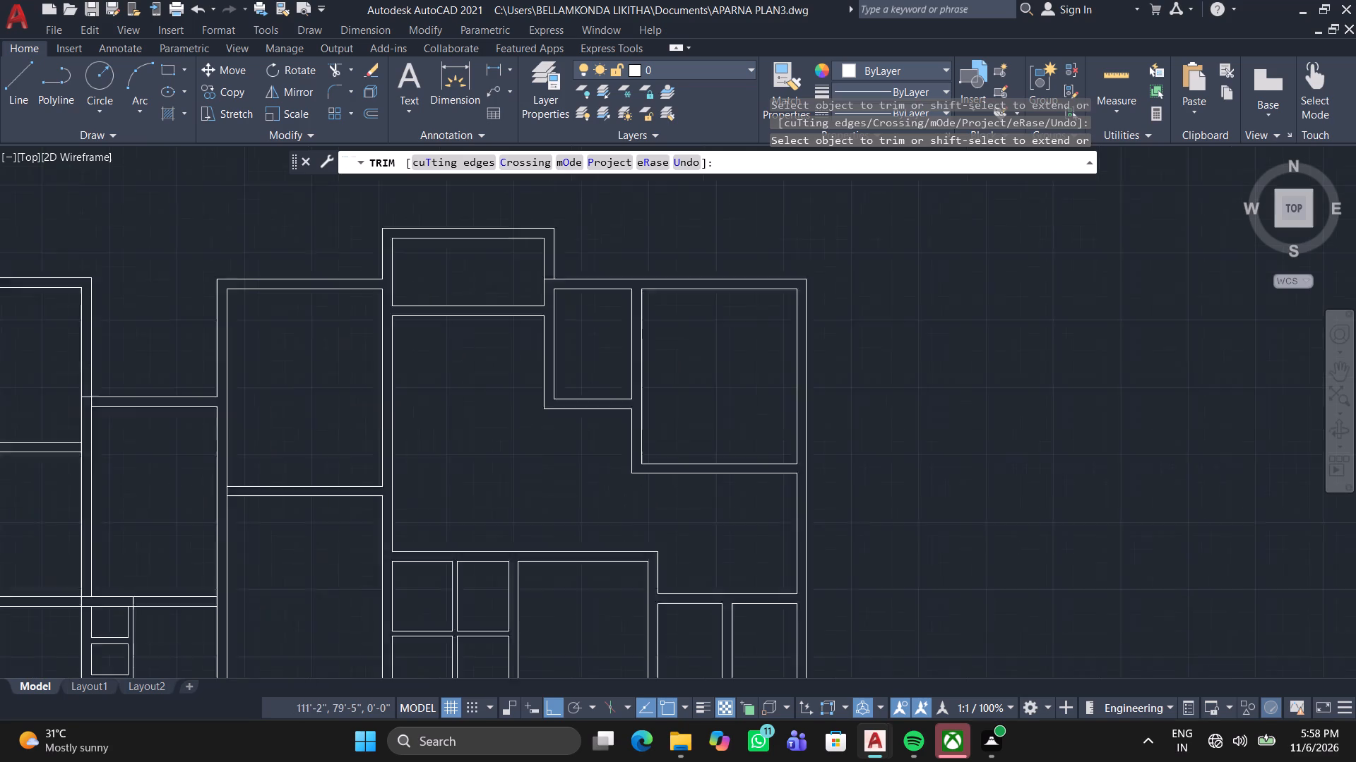
scroll(606, 371, up, 1)
middle_drag(601, 373, 912, 219)
middle_drag(759, 313, 867, 205)
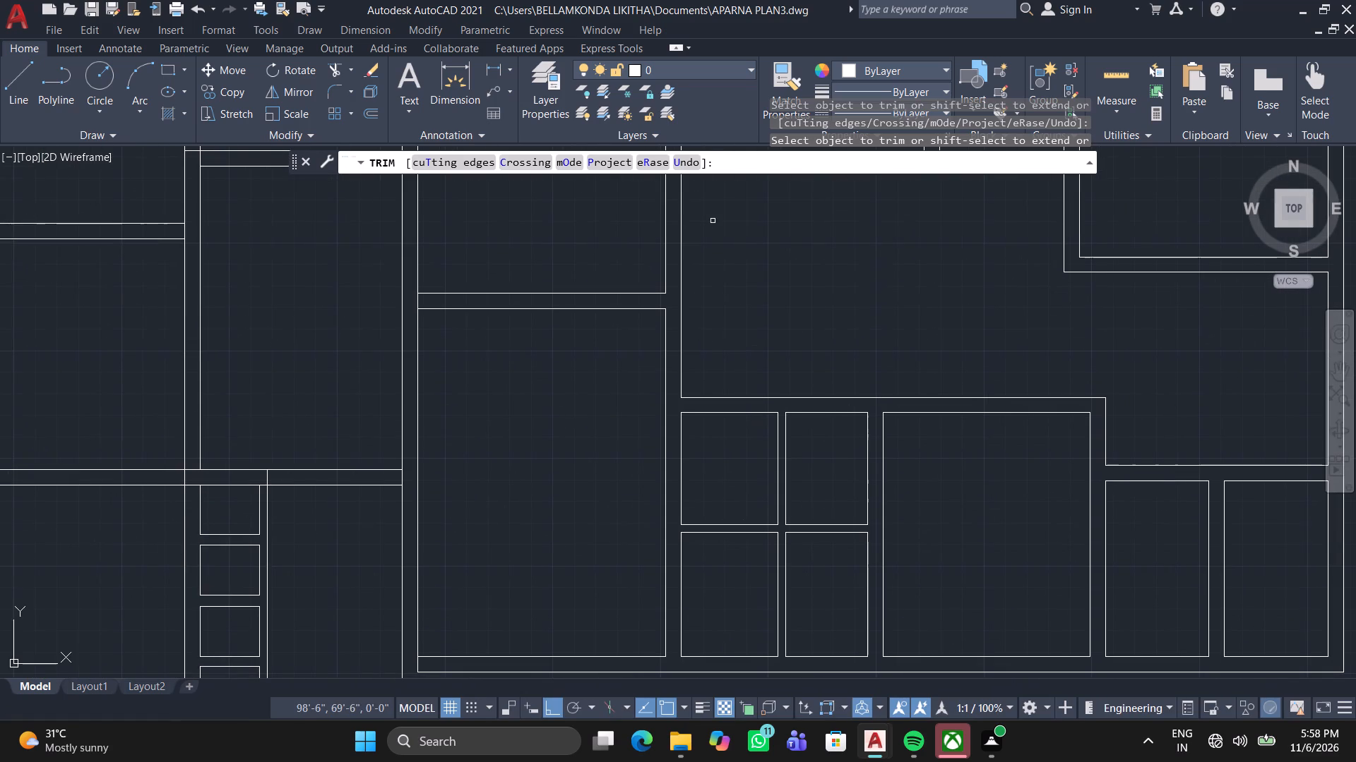
middle_drag(425, 358, 561, 222)
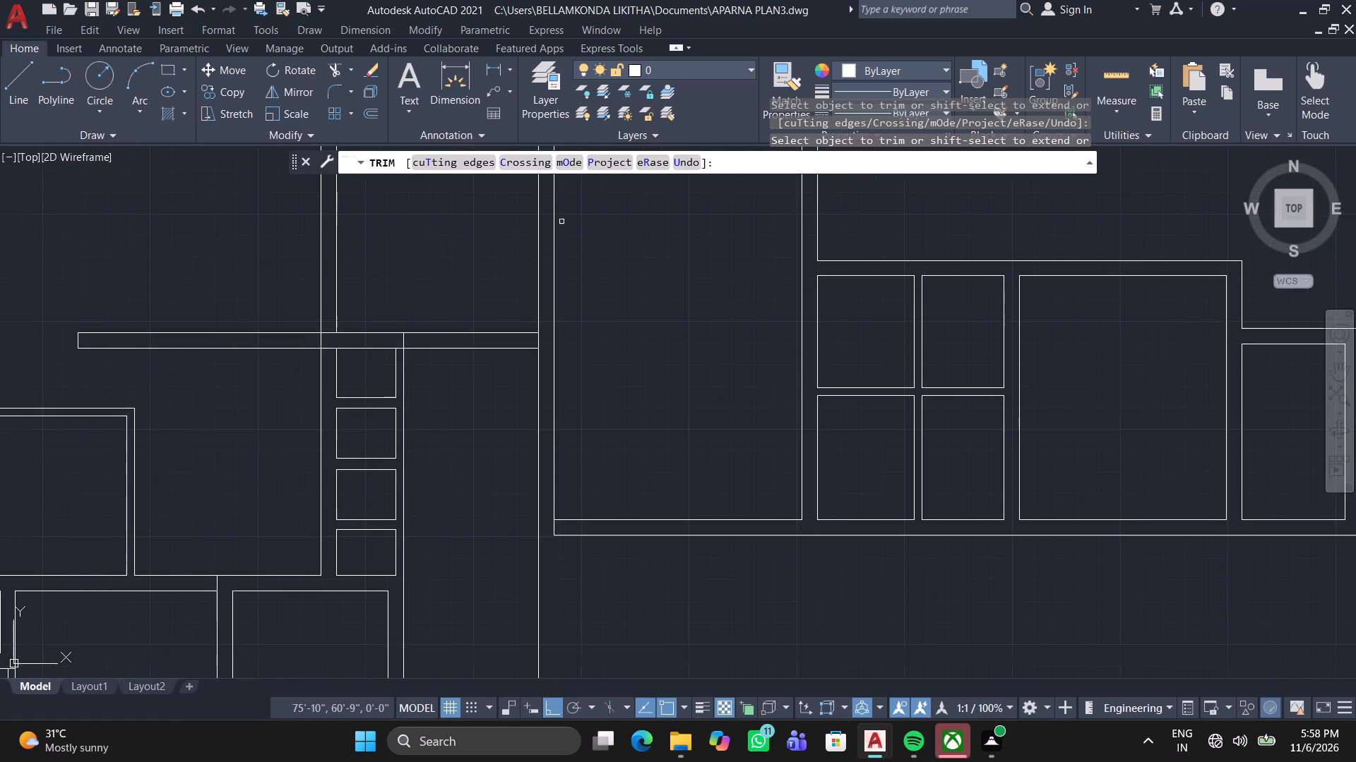
scroll(547, 514, up, 4)
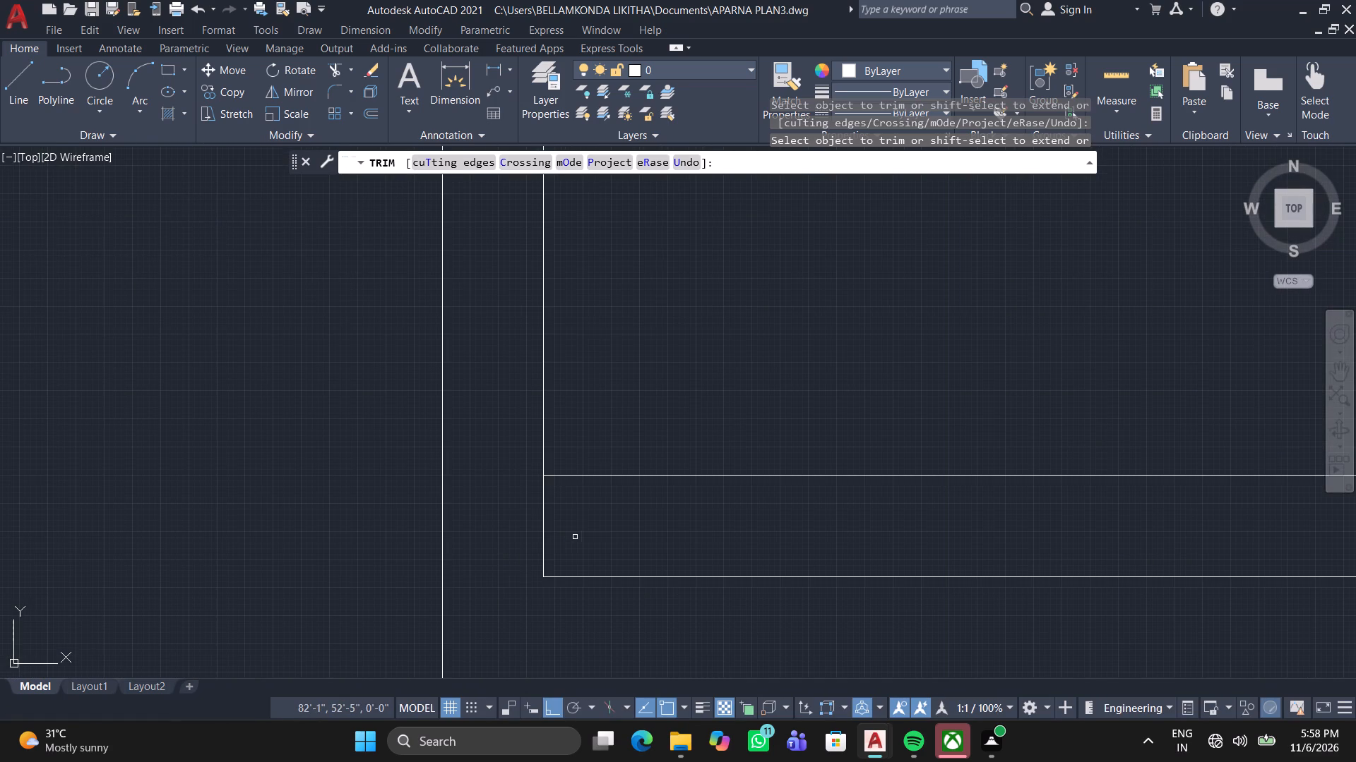
click(576, 537)
click(521, 537)
Trim the west wall's inner line where the dividing wall between the eastern unit's two western rooms meets it.
scroll(642, 351, down, 3)
middle_drag(658, 260, 667, 394)
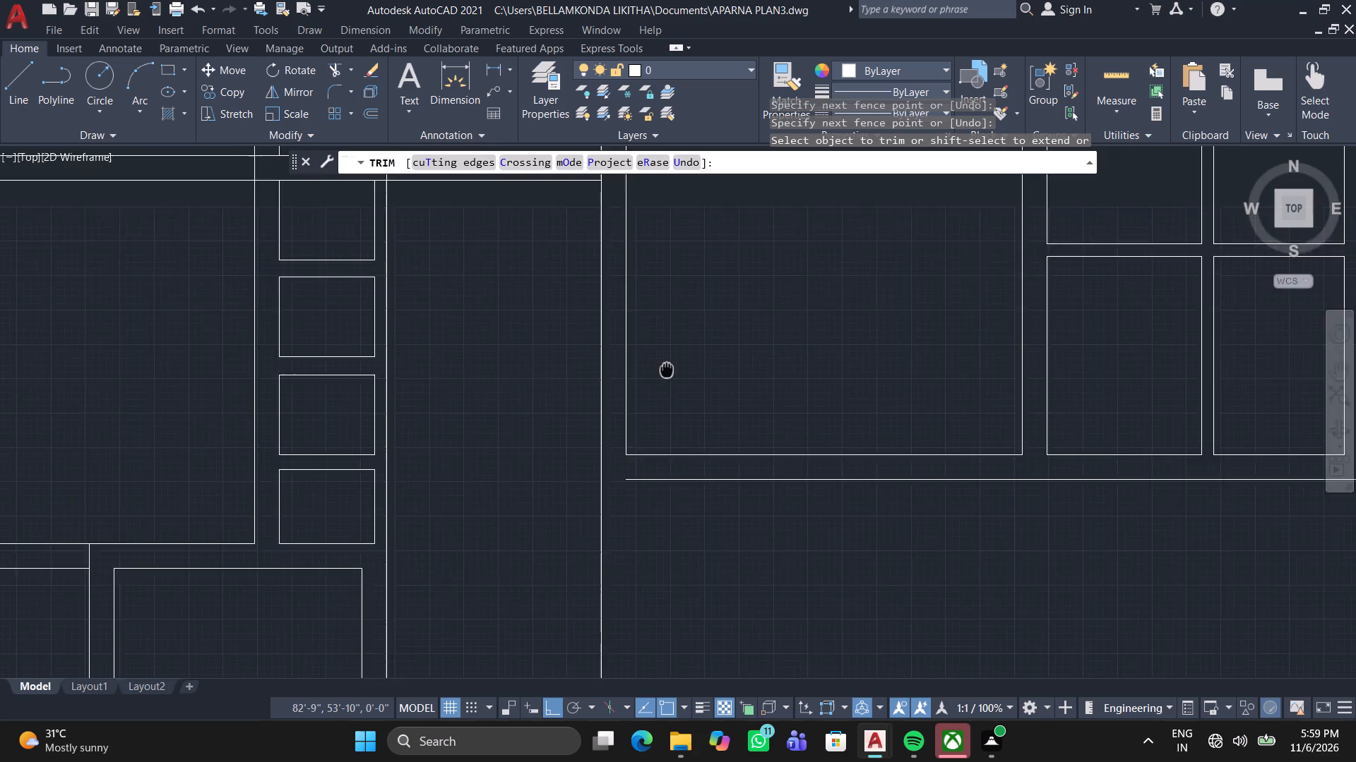
middle_drag(667, 394, 648, 441)
middle_drag(648, 235, 617, 483)
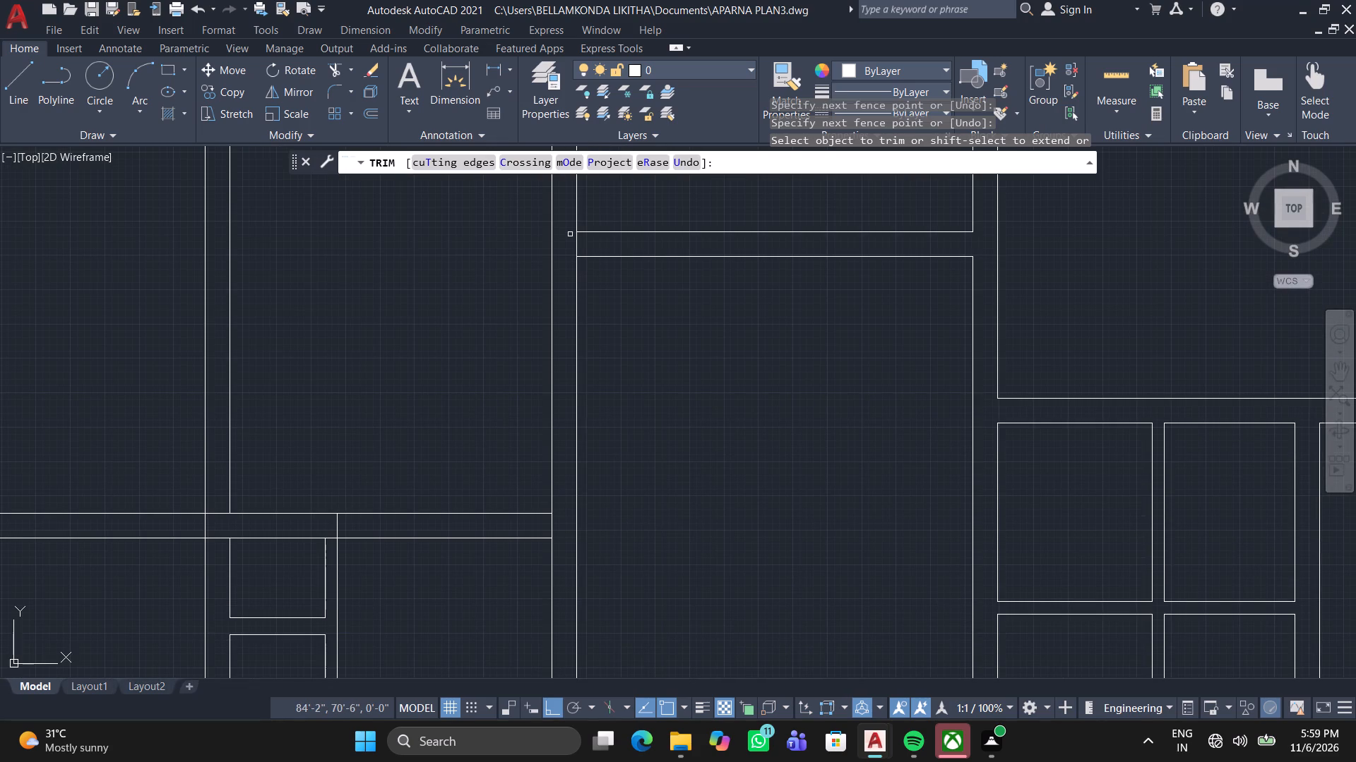
scroll(590, 229, up, 1)
click(593, 252)
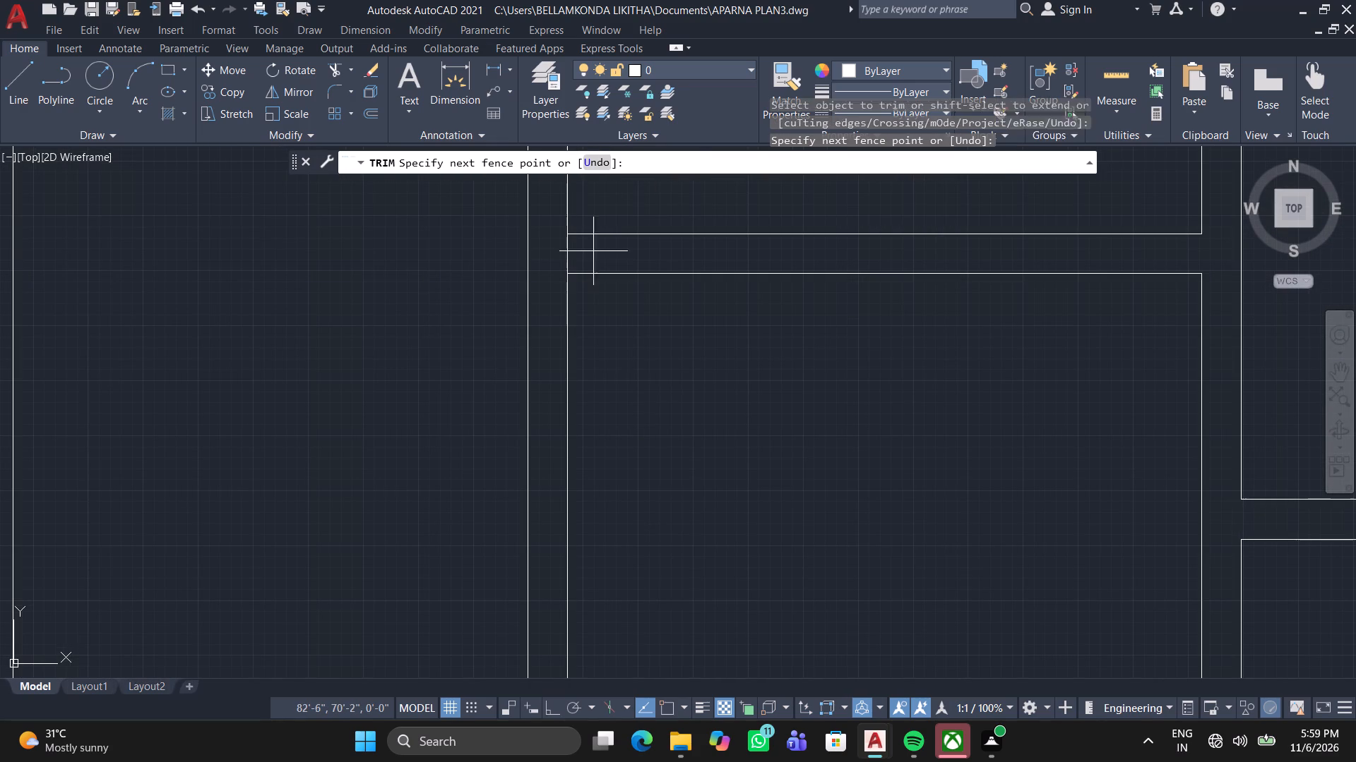
click(558, 252)
Trim the overlaps where the east wall of the stacked small shafts meets the horizontal corridor wall above them.
scroll(536, 290, down, 3)
middle_drag(537, 291, 650, 171)
scroll(587, 253, up, 2)
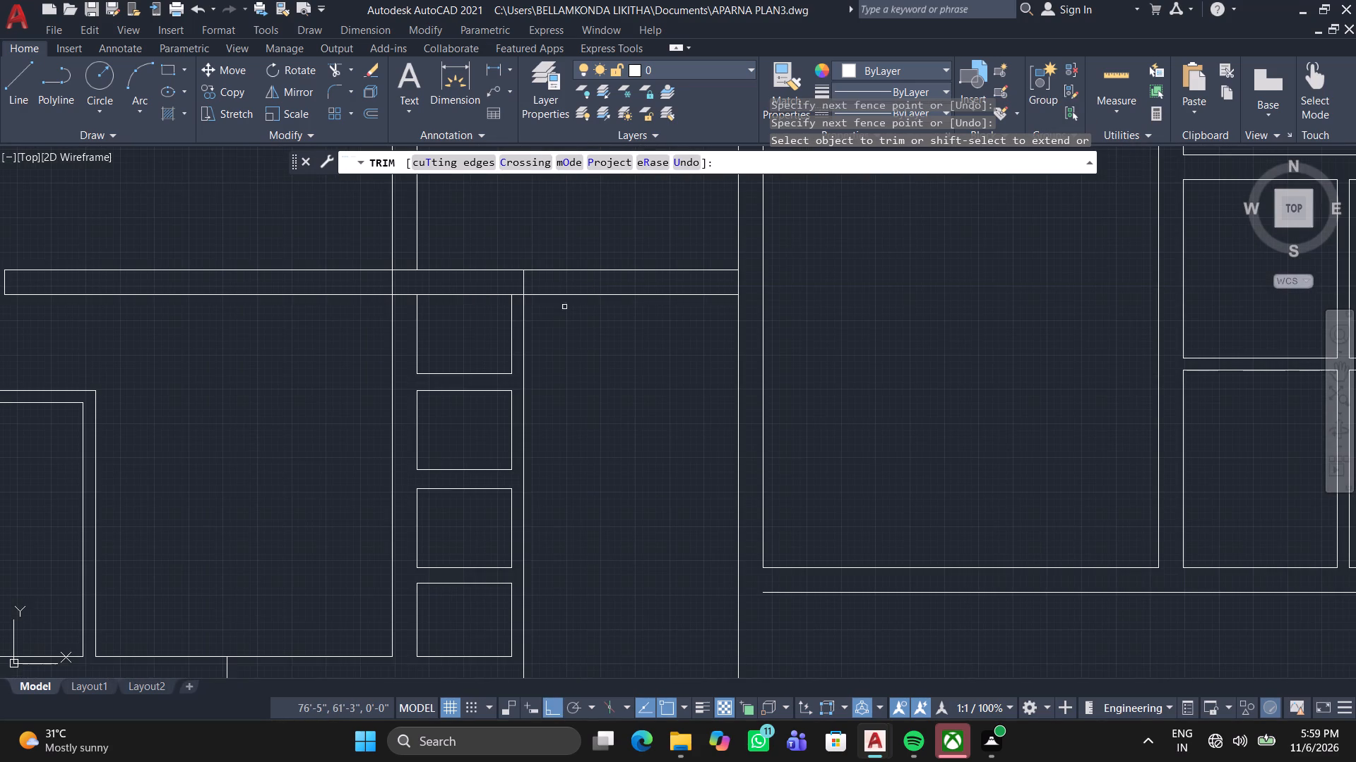
scroll(503, 330, up, 2)
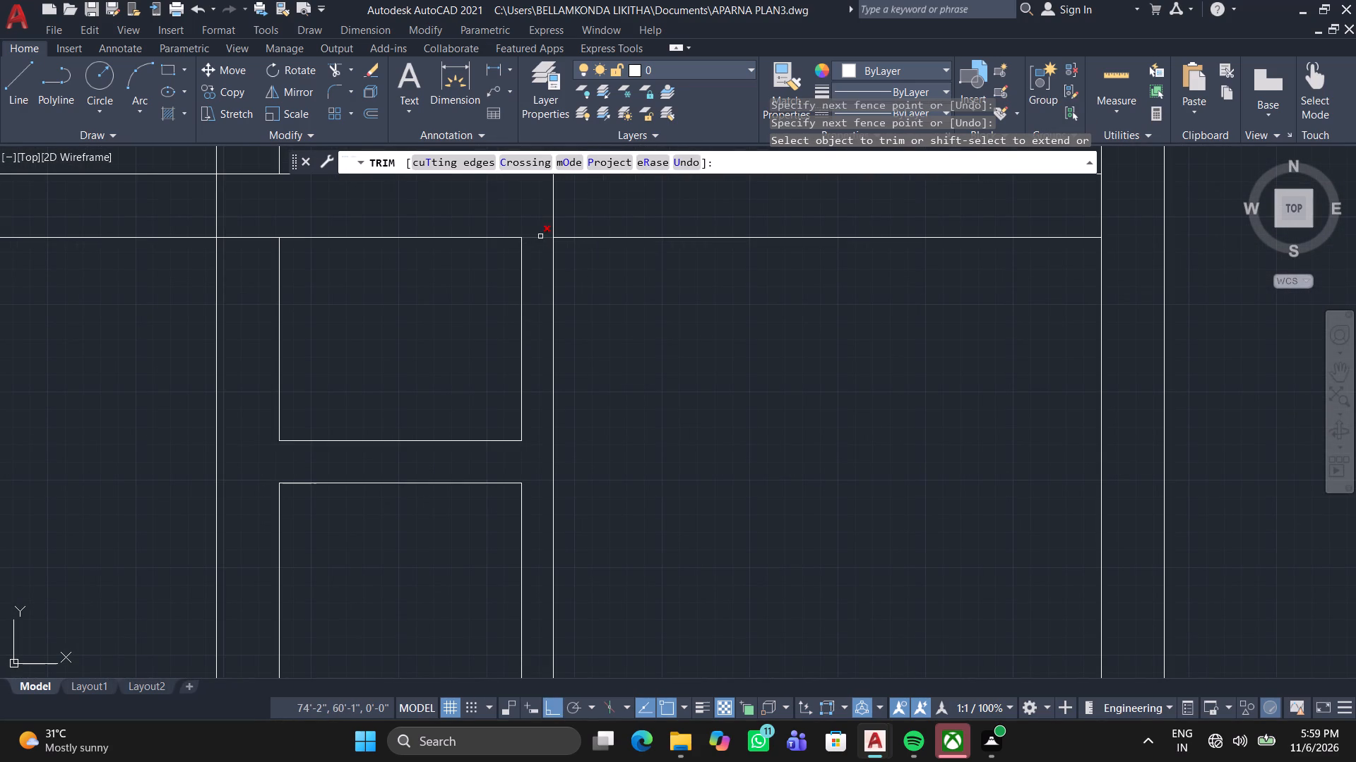
click(540, 236)
middle_drag(469, 239, 461, 406)
click(512, 373)
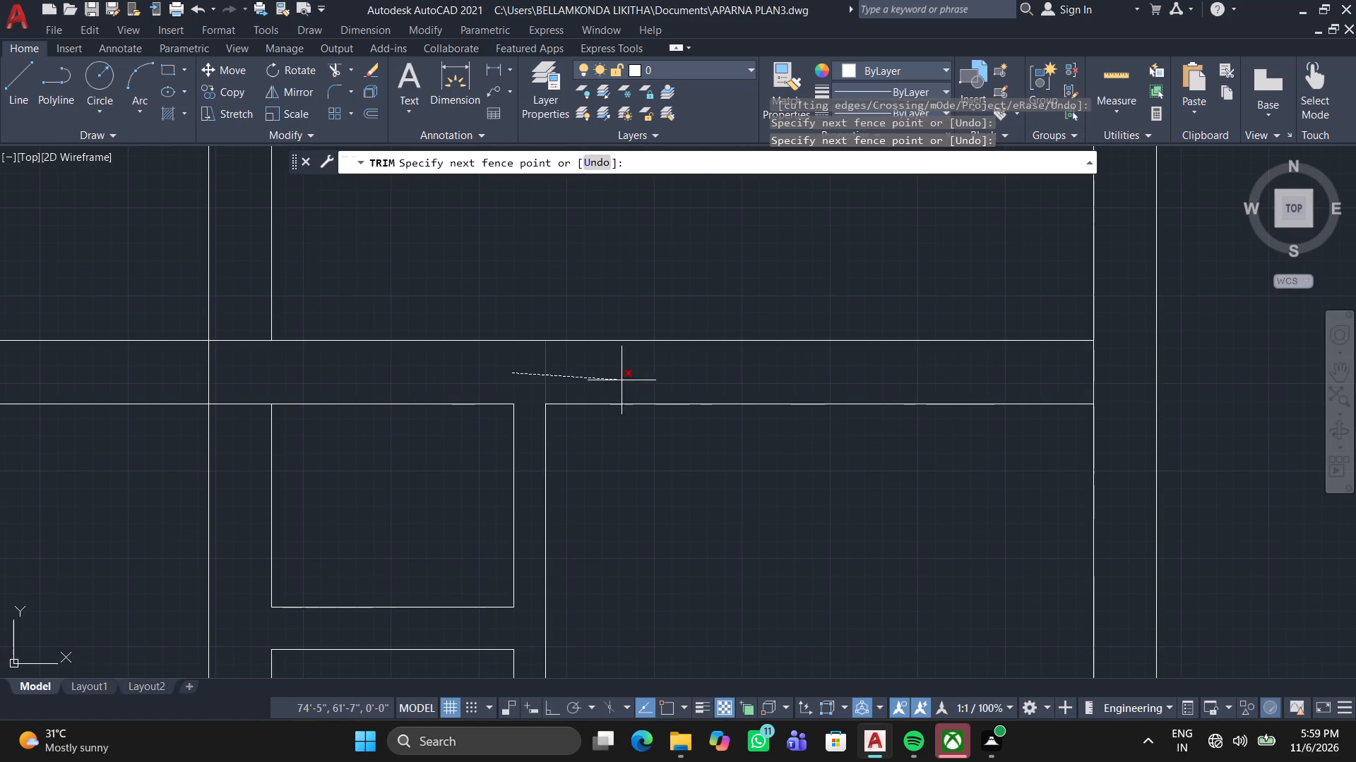
click(622, 381)
Trim the overlaps where the west wall of the stacked small shafts crosses the horizontal corridor wall.
click(231, 433)
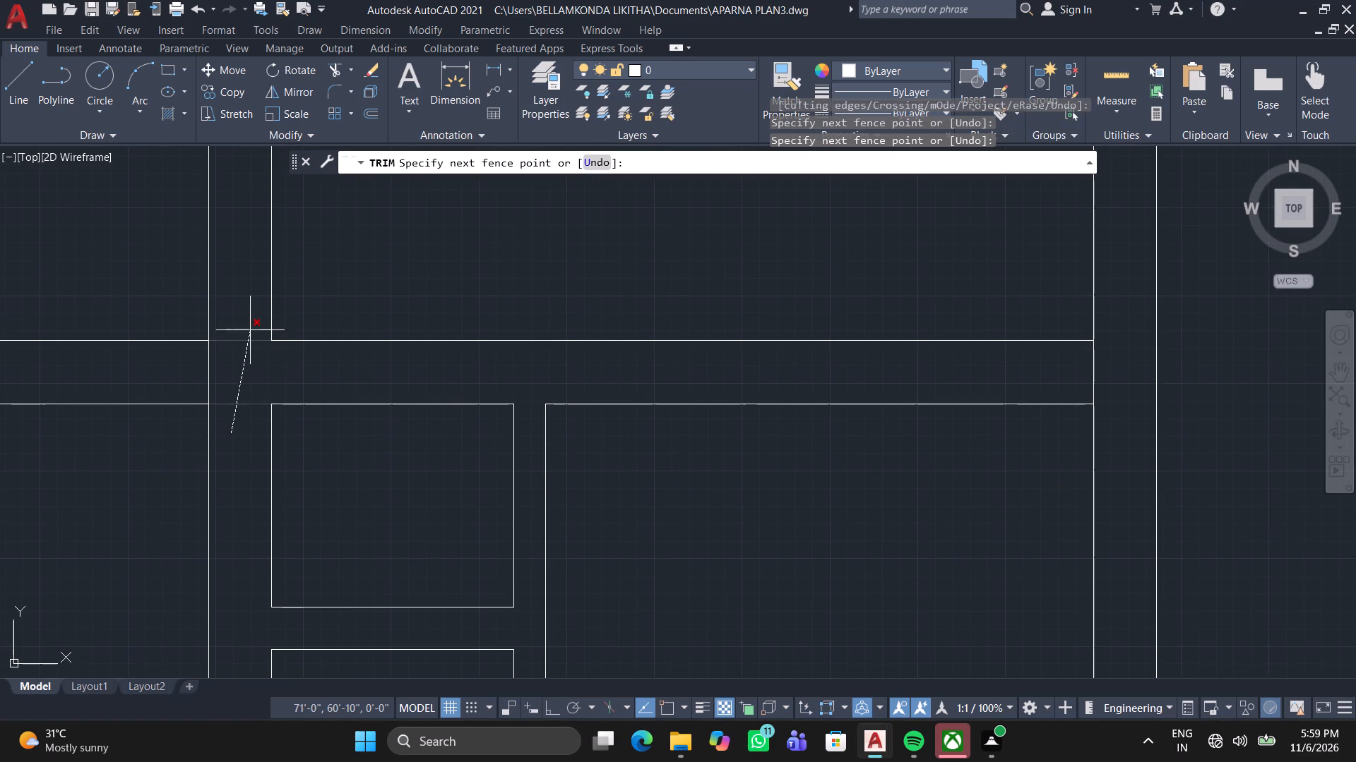
click(250, 328)
click(218, 367)
drag(159, 375, 172, 376)
Look over the whole floor plan, including the stair block and the western units, to check the walls.
scroll(233, 373, down, 4)
middle_drag(76, 430, 377, 334)
scroll(472, 329, down, 2)
middle_drag(471, 330, 615, 341)
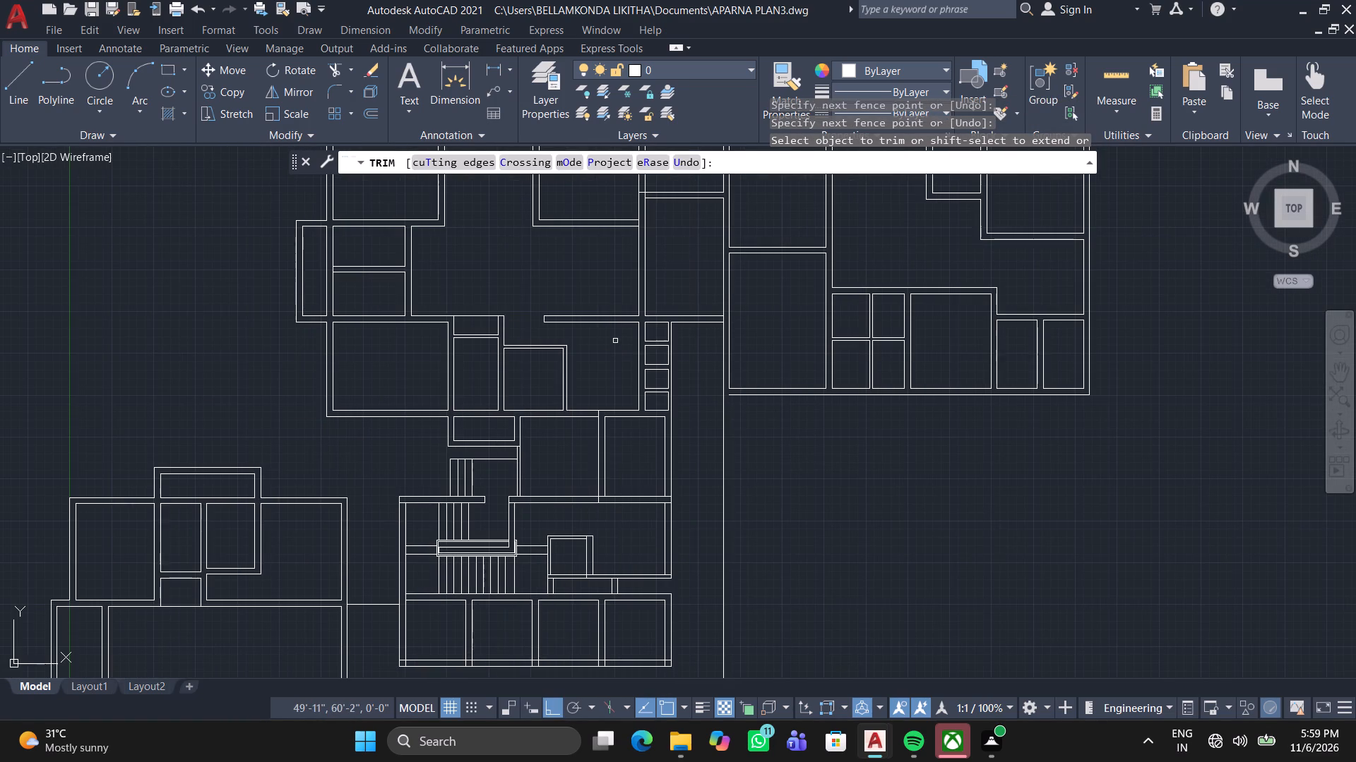
middle_drag(823, 501, 885, 388)
middle_drag(878, 349, 740, 525)
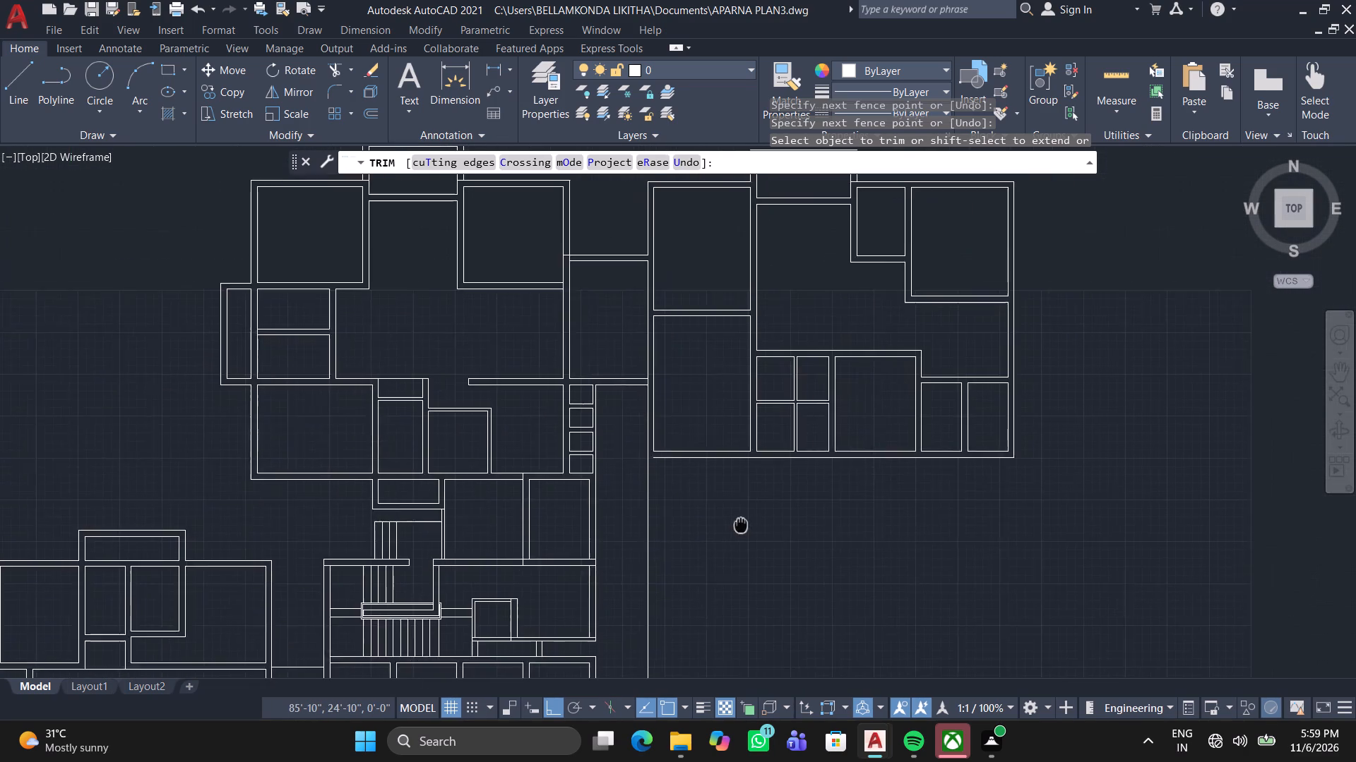
middle_drag(740, 525, 742, 523)
scroll(742, 523, down, 1)
middle_click(742, 522)
middle_drag(750, 487, 845, 247)
scroll(769, 456, down, 1)
scroll(845, 247, up, 1)
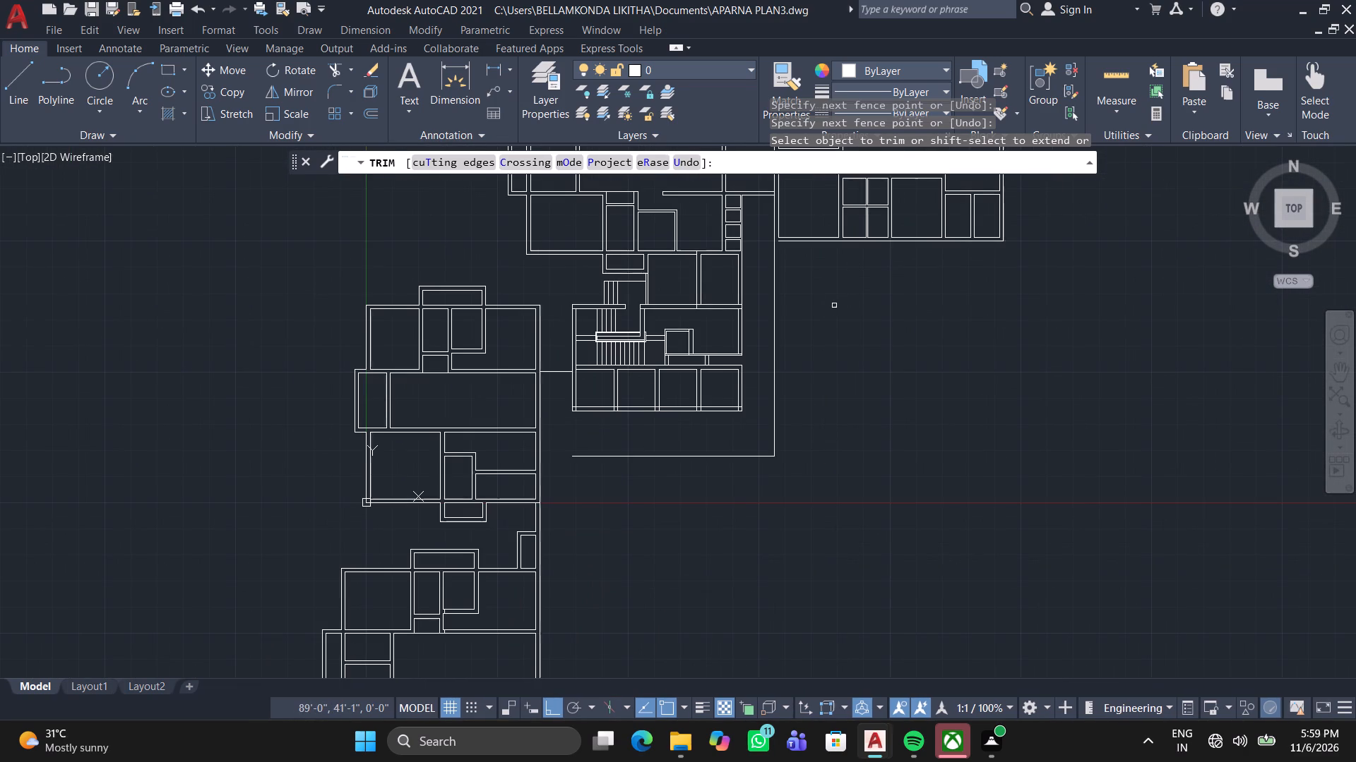
middle_drag(819, 338, 869, 255)
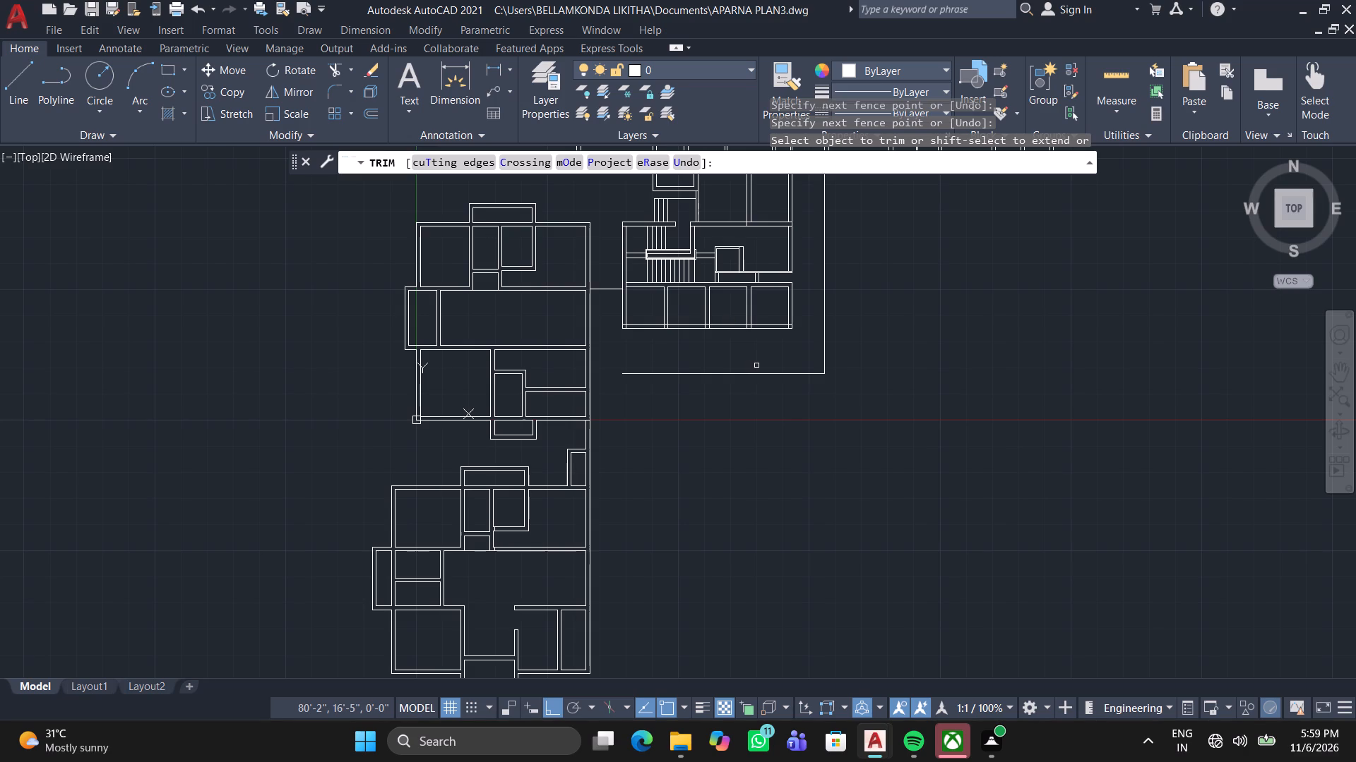
Draw a 3' line south from the eastern unit's south outer wall, aligned with the west side of the four-small-room block.
middle_drag(950, 307, 648, 480)
scroll(949, 308, down, 1)
scroll(653, 484, up, 1)
scroll(627, 320, up, 3)
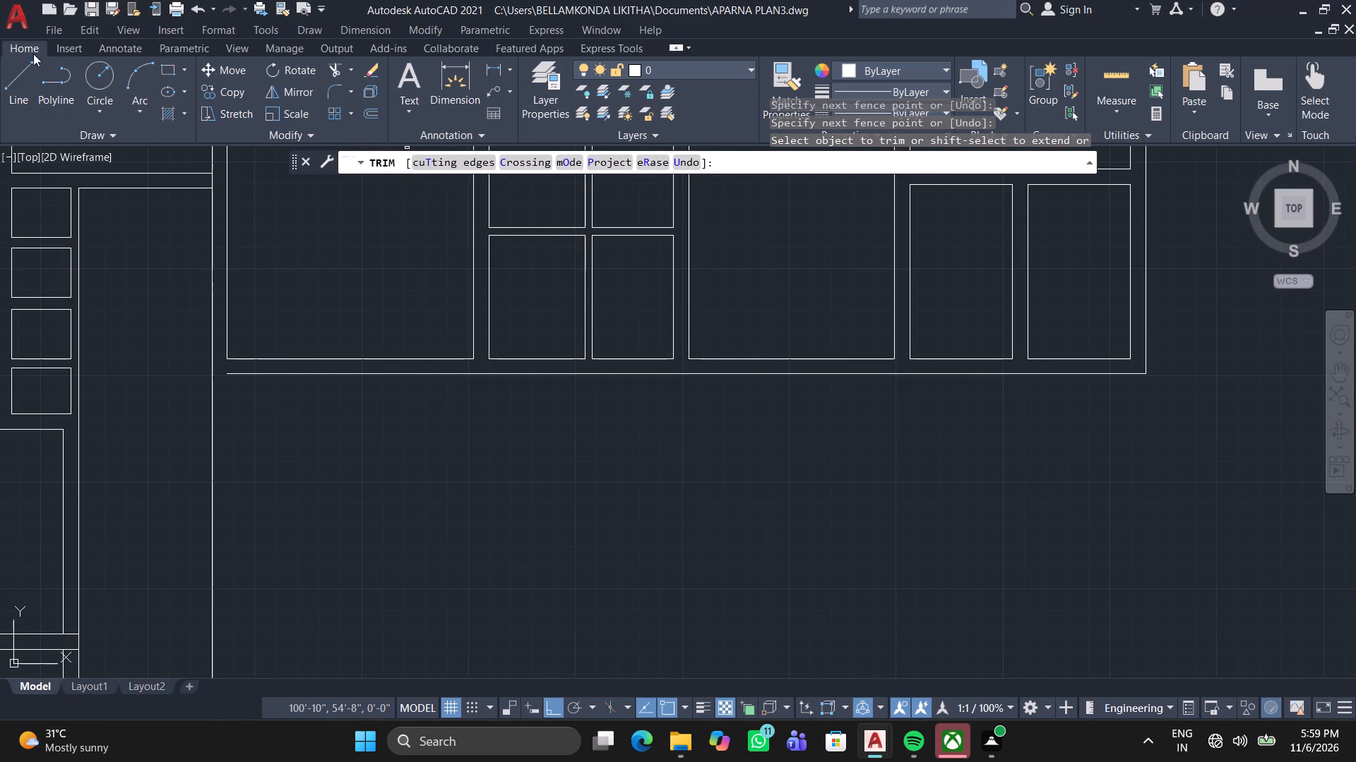
click(14, 74)
scroll(522, 382, up, 2)
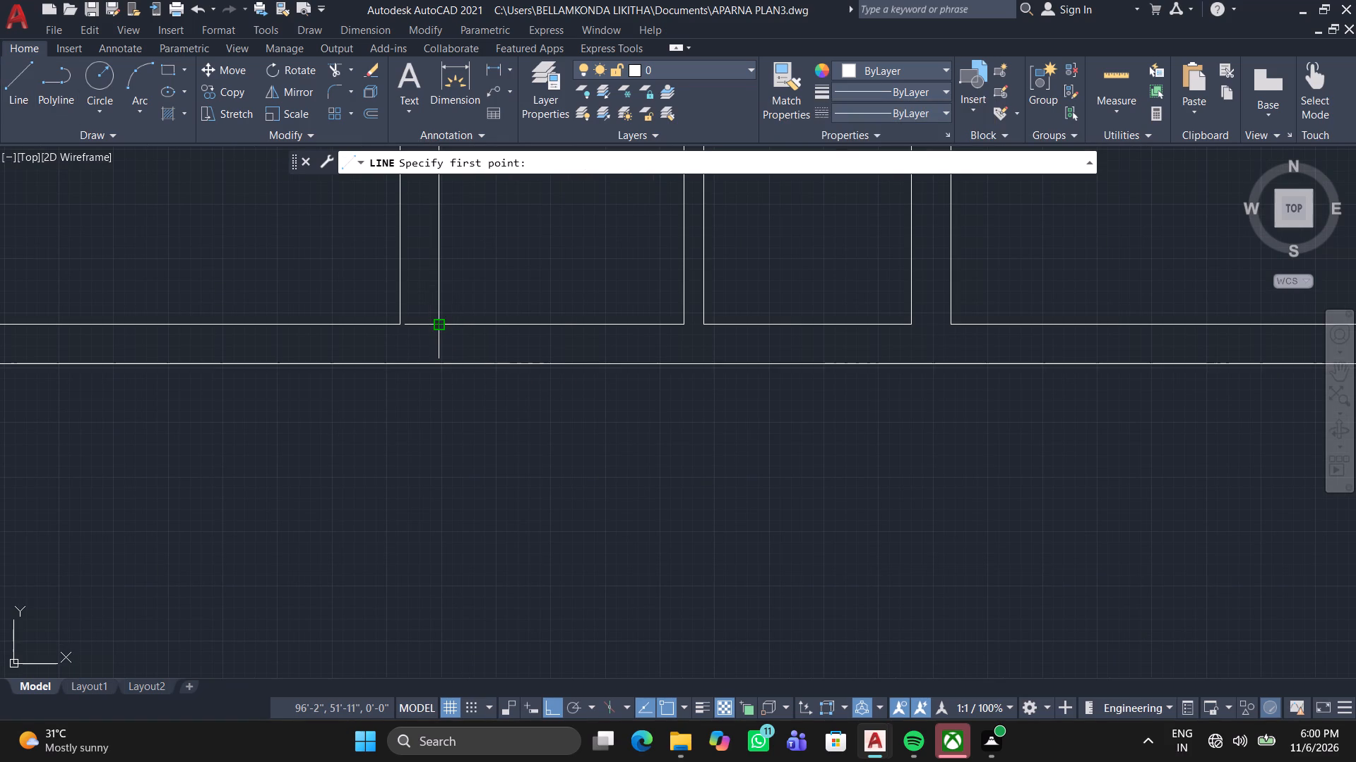
click(437, 368)
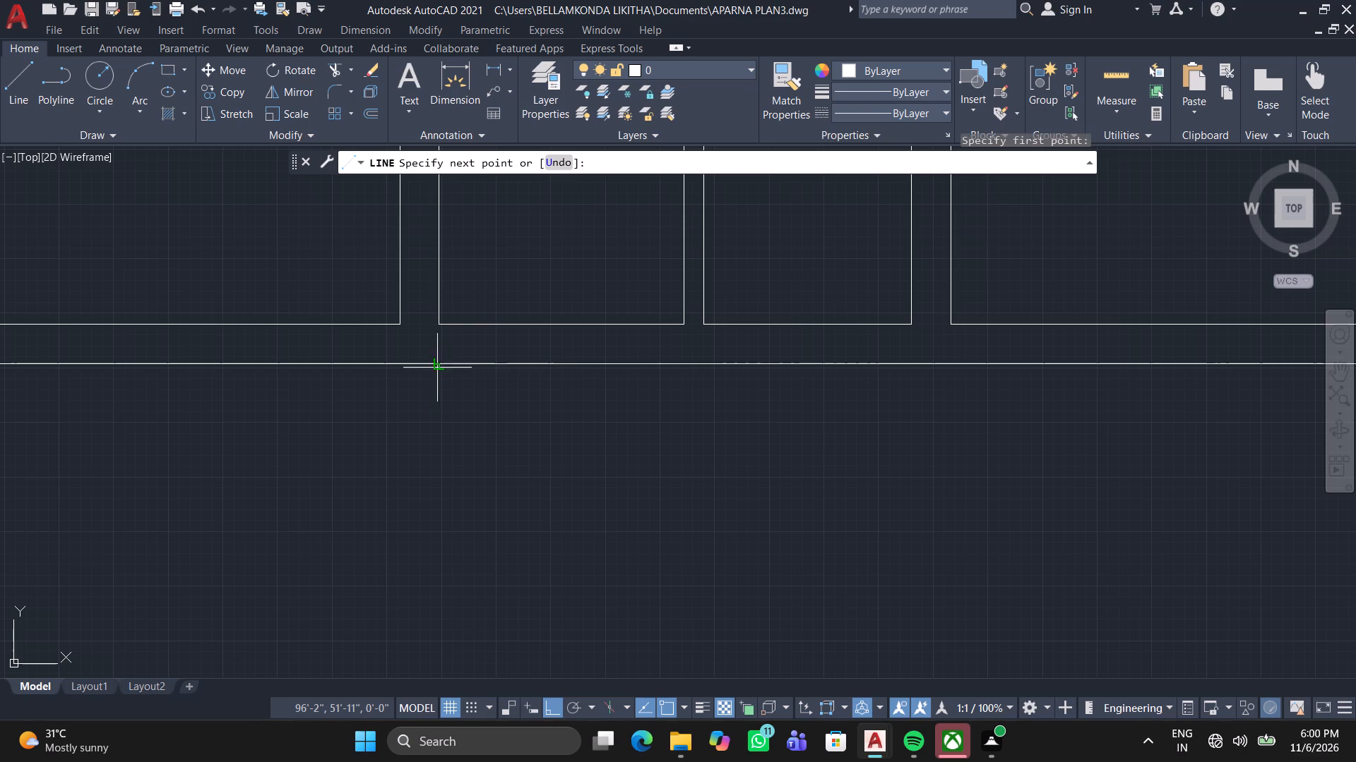
key(9)
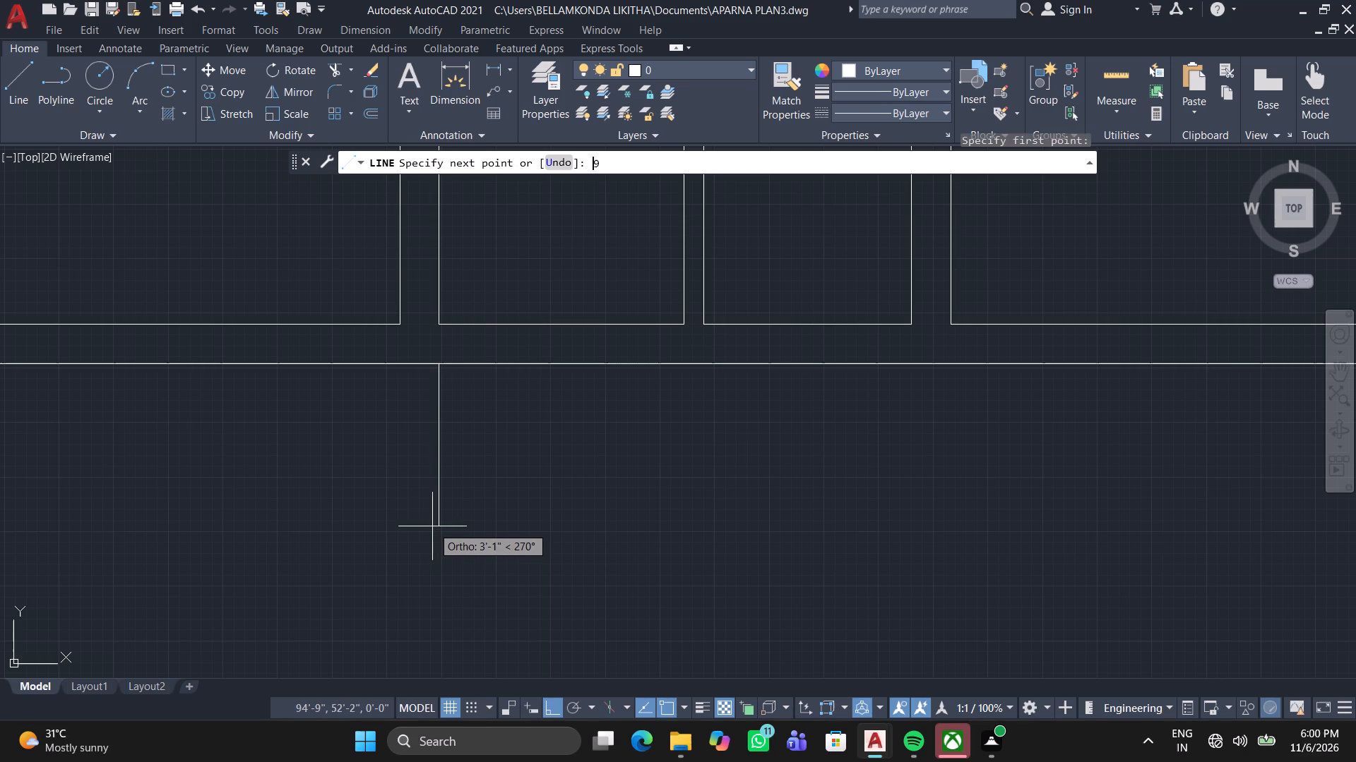
key(BackSpace)
key(3)
key(apostrophe)
key(Return)
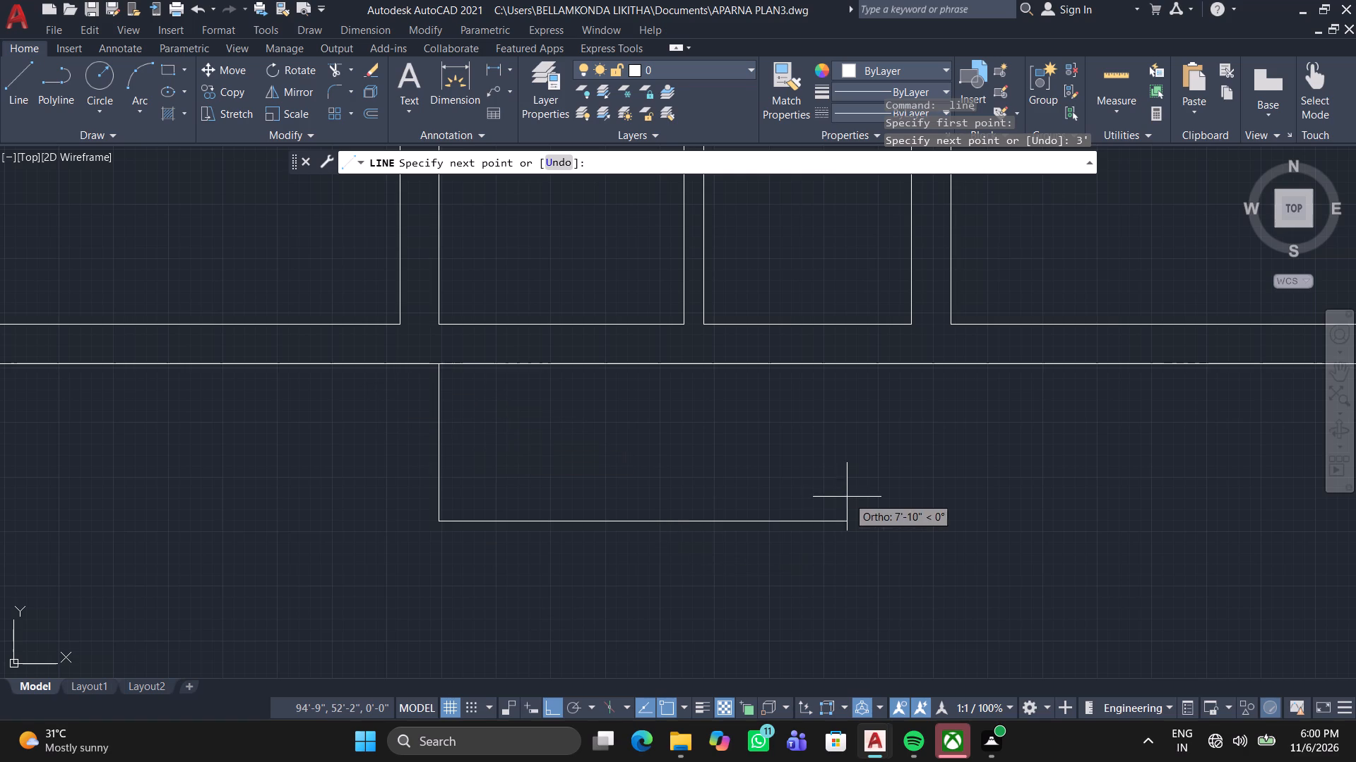
key(Escape)
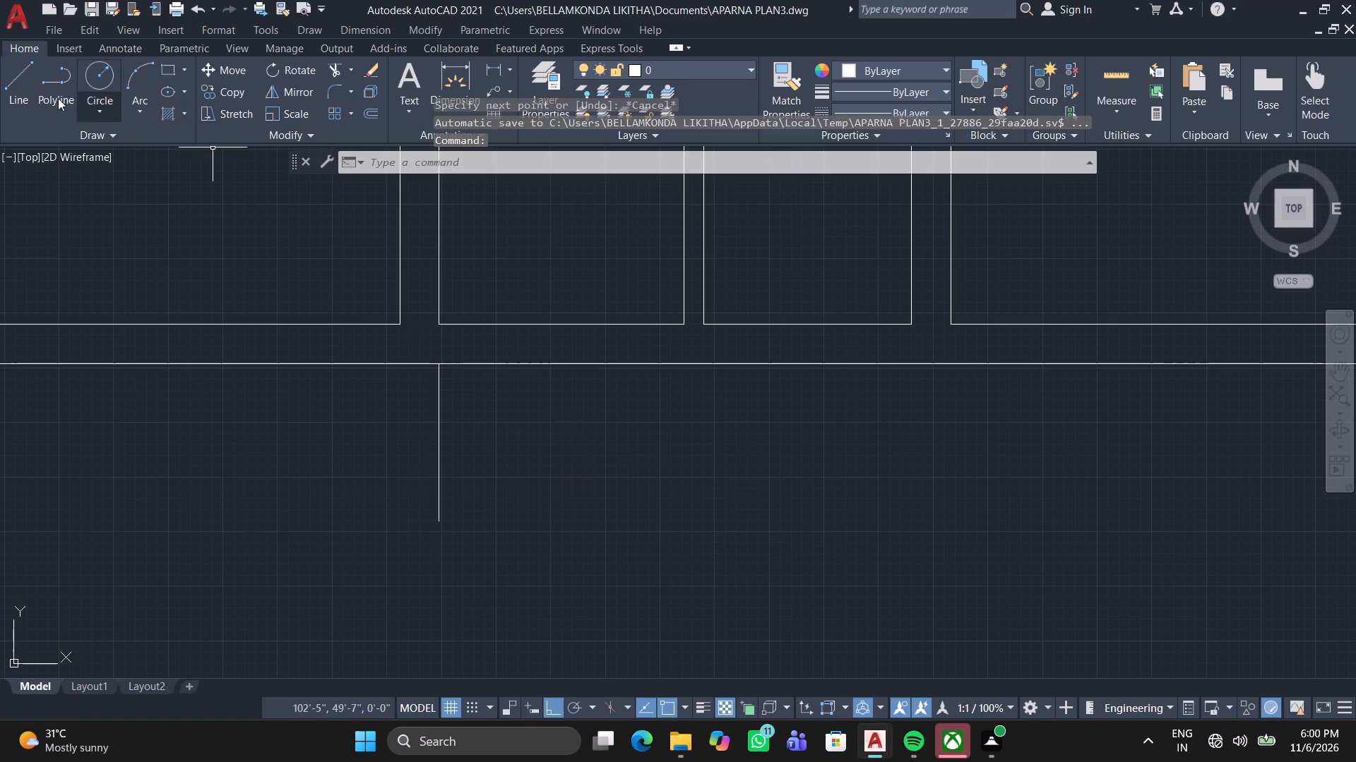
Draw a 3' deep rectangle below the south outer wall, spanning the full width of the four-small-room block.
click(165, 65)
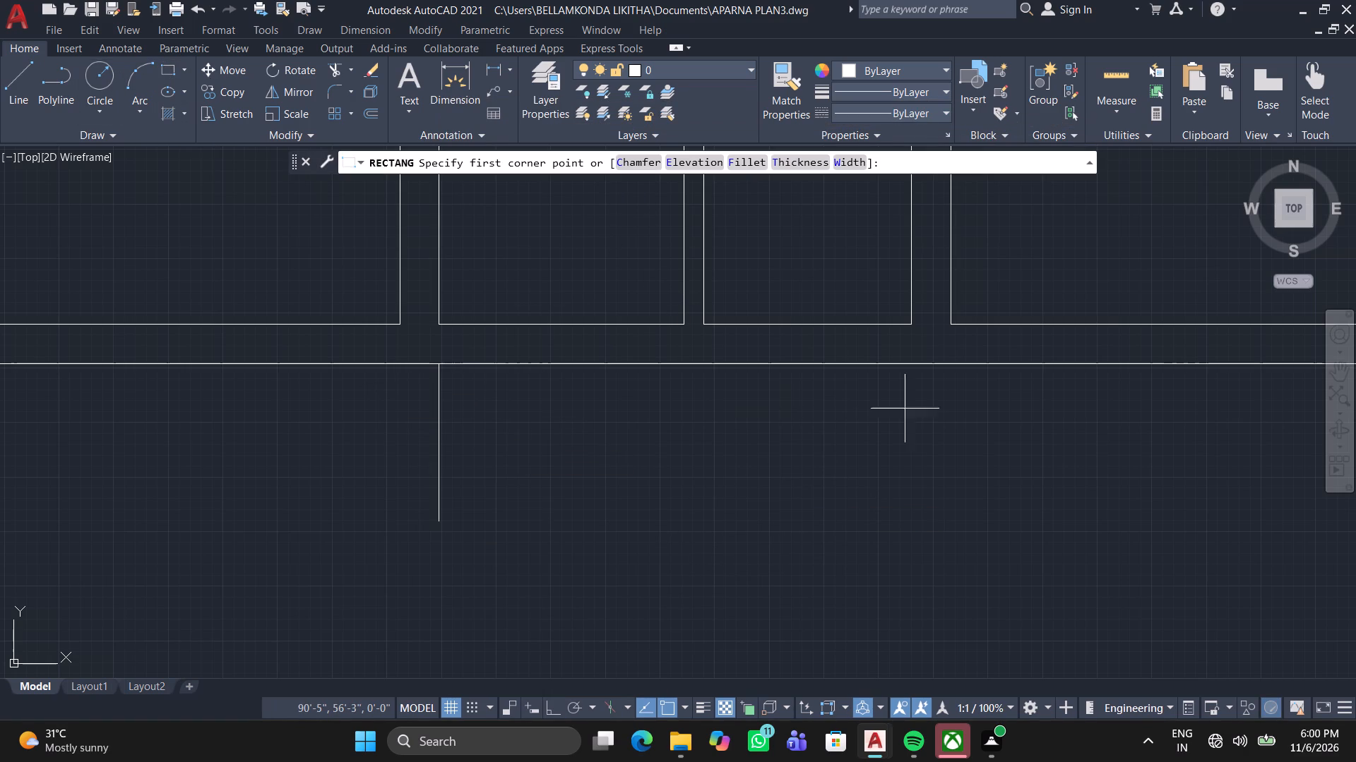
click(914, 368)
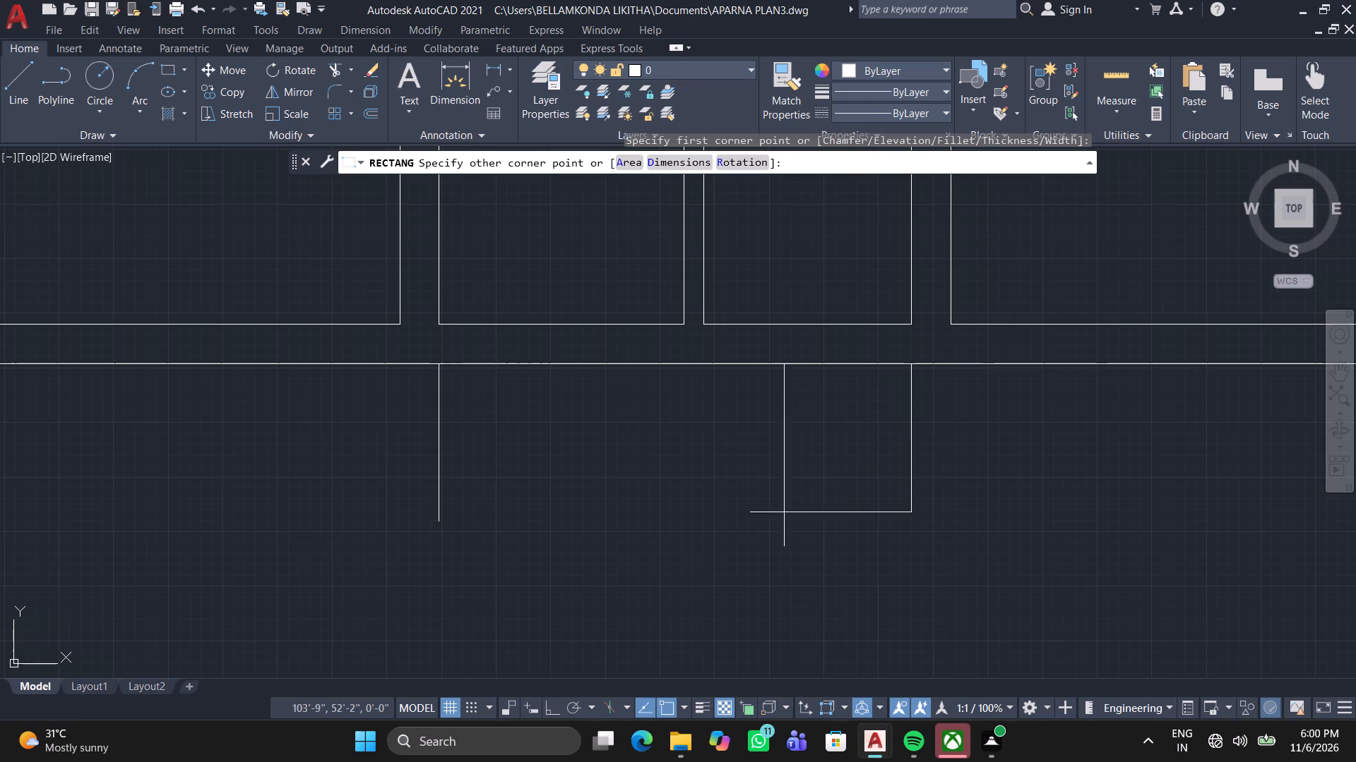
click(443, 525)
Offset the rectangle below the four-small-room block outward by 9" to form its double-line wall.
scroll(343, 537, down, 2)
middle_drag(345, 538, 352, 521)
scroll(351, 504, up, 1)
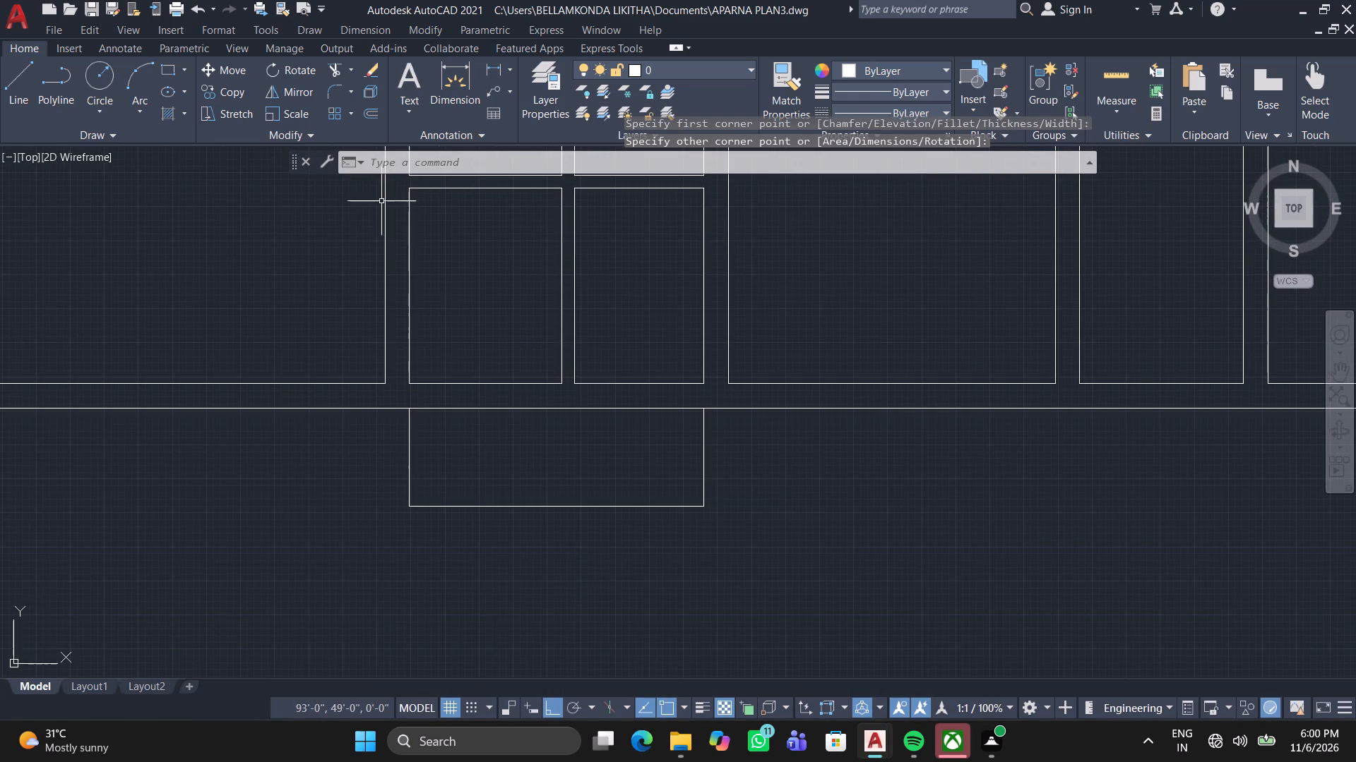
click(381, 108)
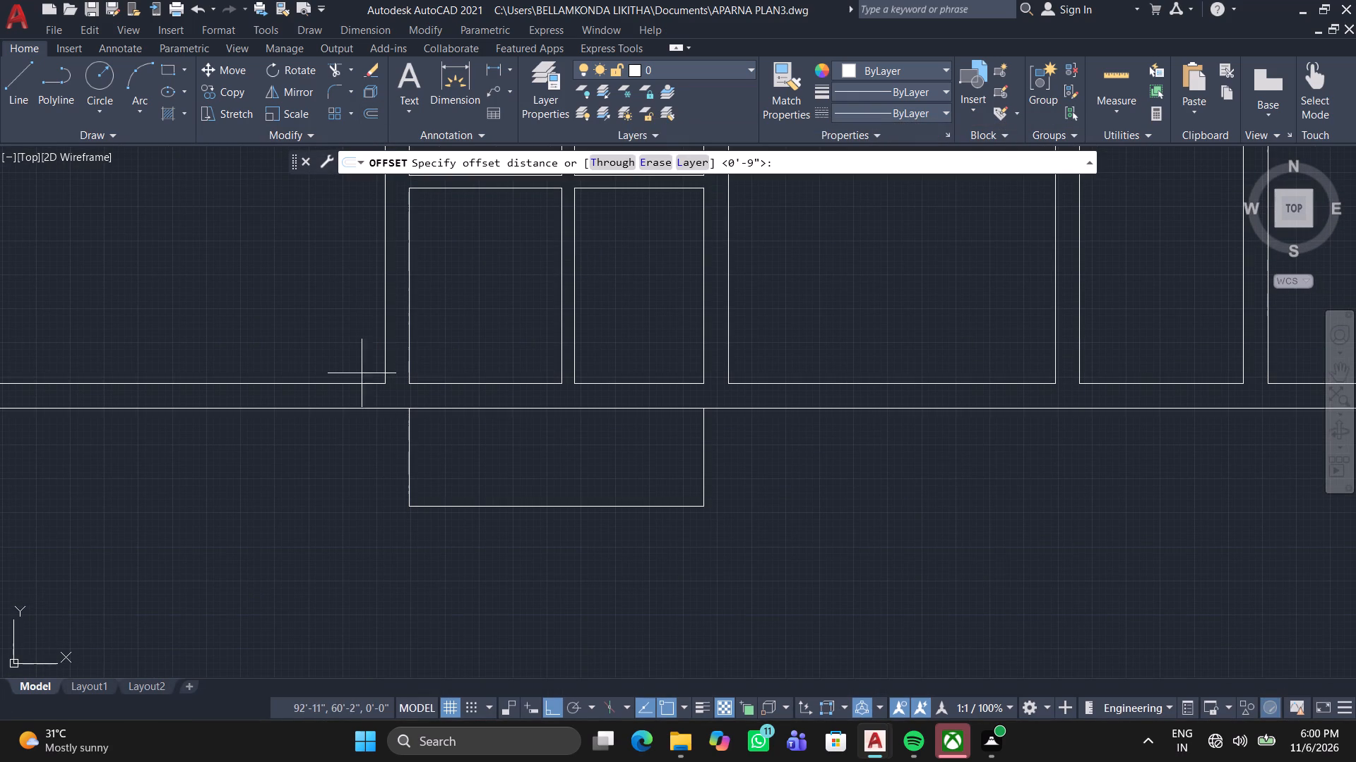
key(space)
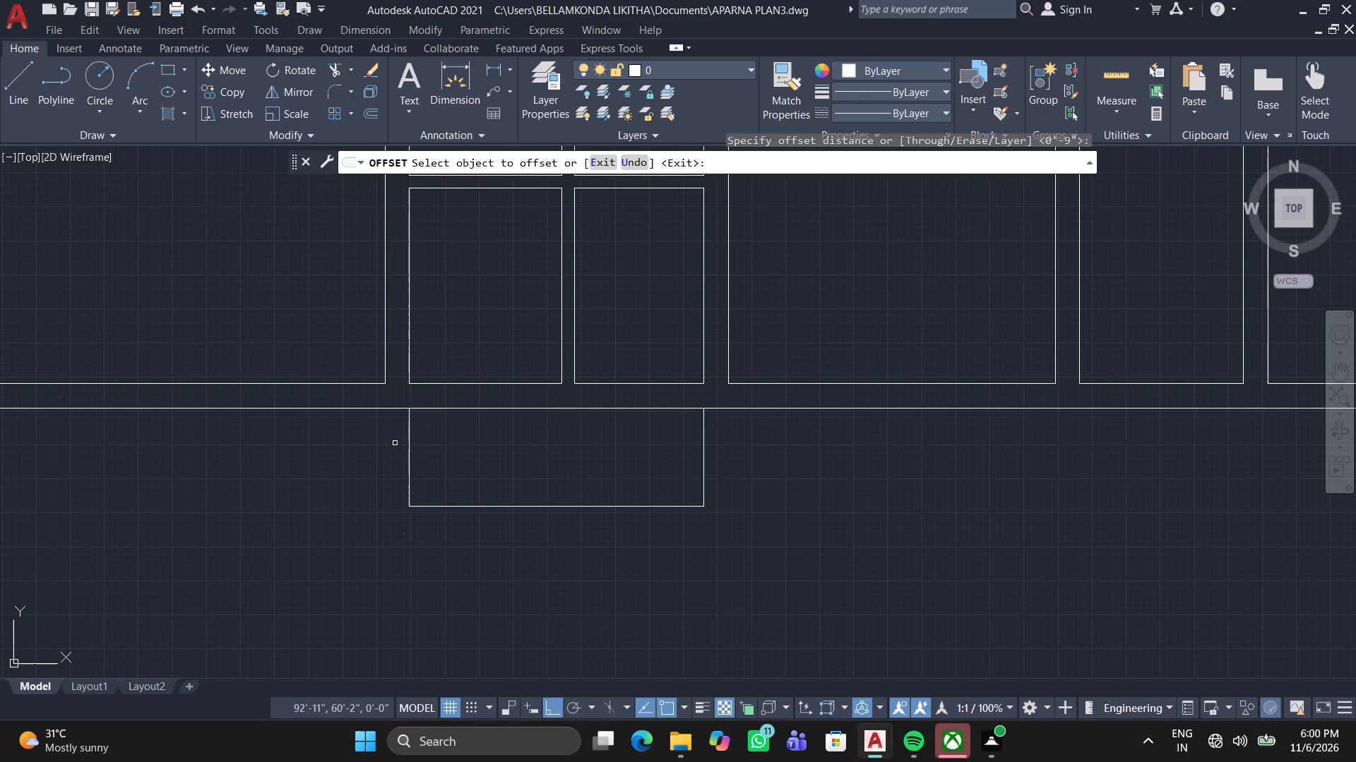
double_click(408, 440)
click(373, 443)
Draw a 3' line south from the south outer wall, aligned with the west side of the two southeastern rooms.
scroll(364, 449, down, 2)
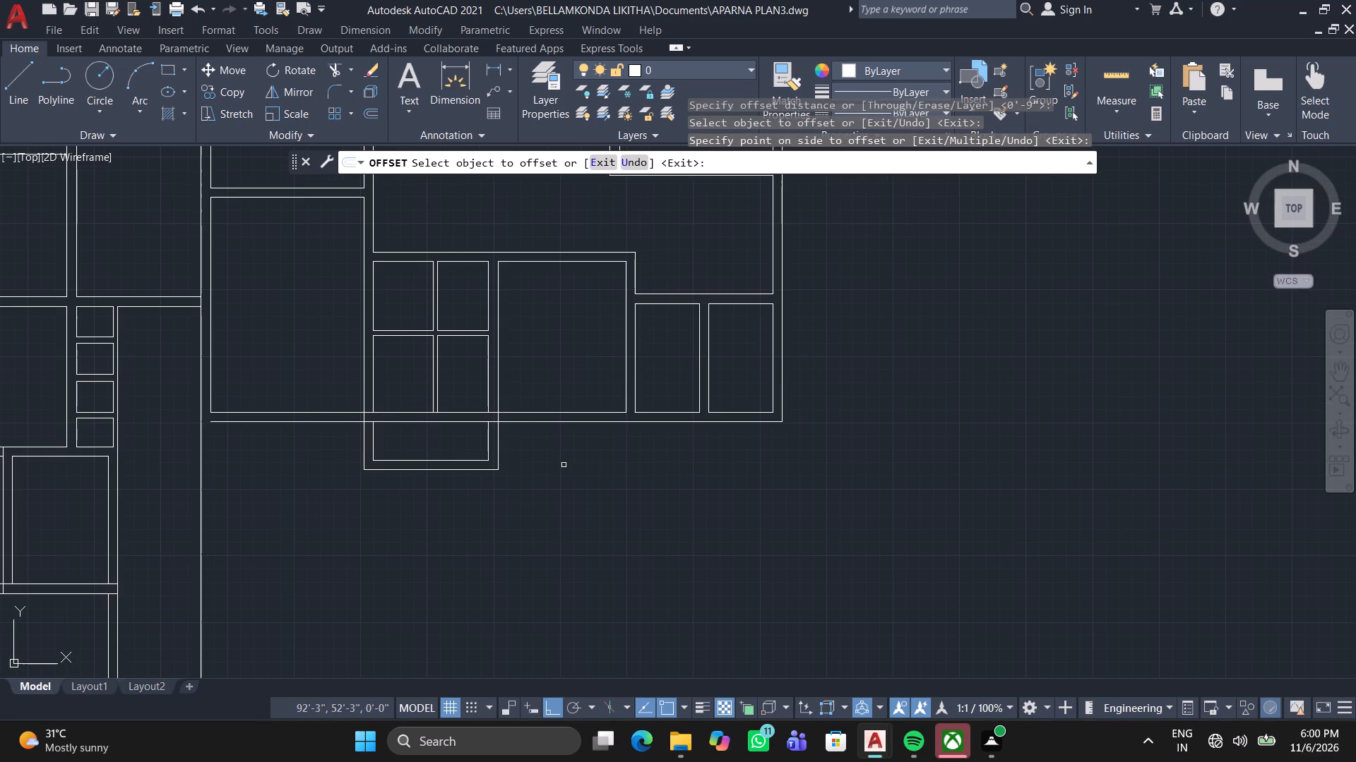
middle_drag(701, 463, 538, 494)
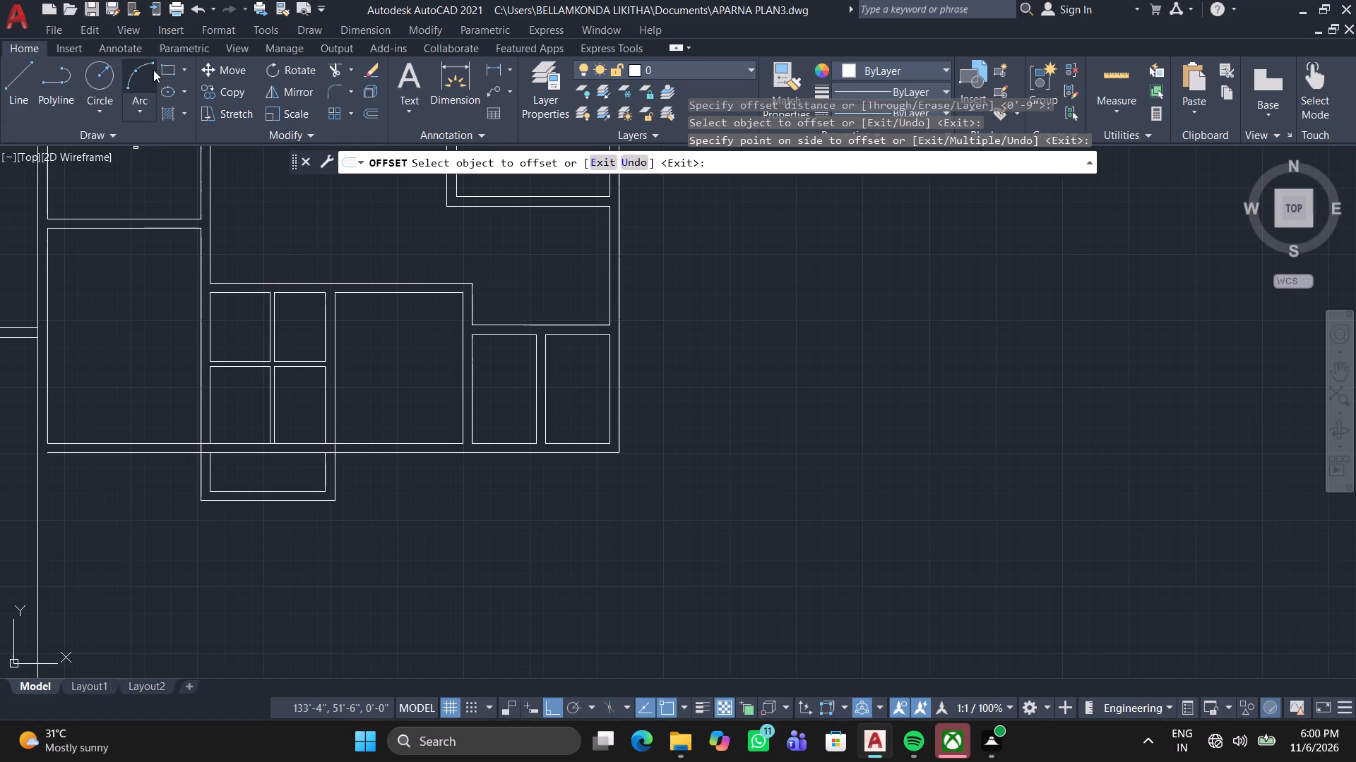
click(14, 72)
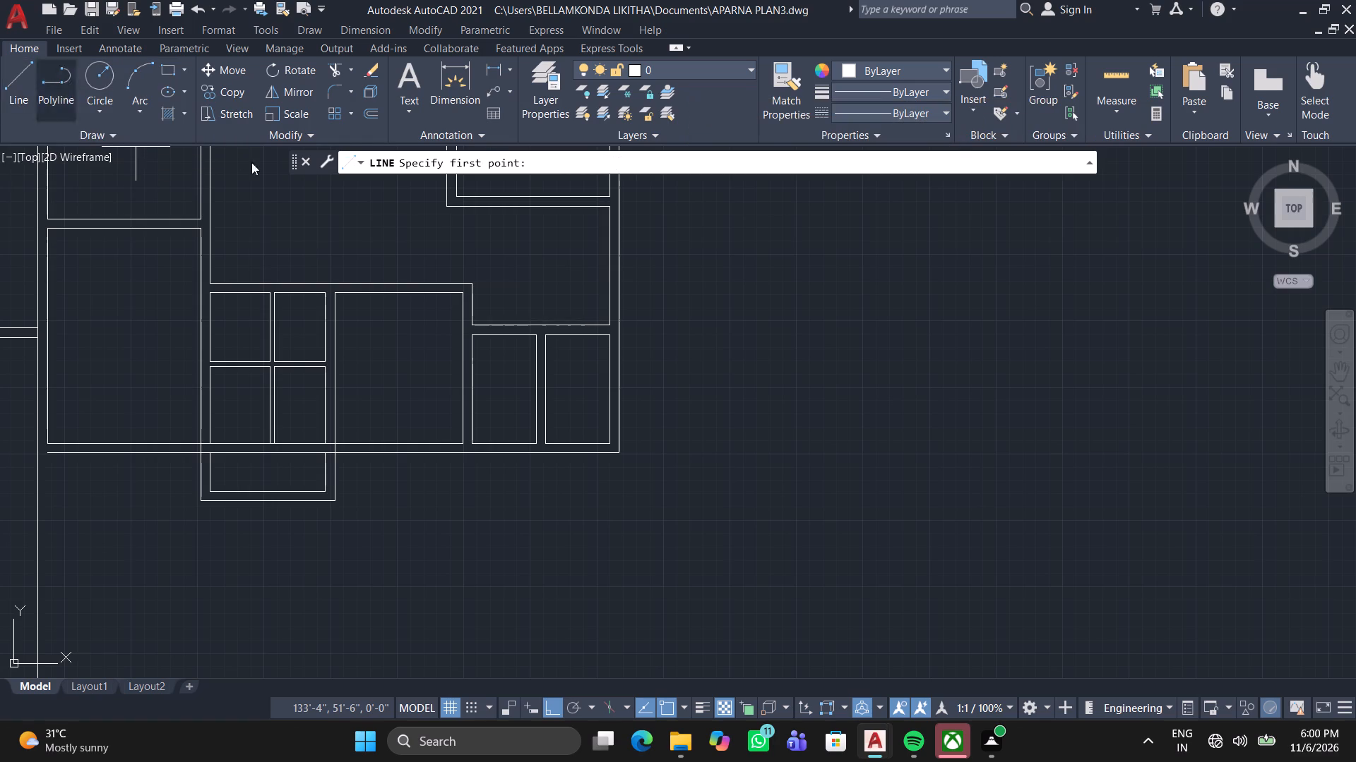
scroll(428, 444, up, 2)
scroll(628, 479, up, 1)
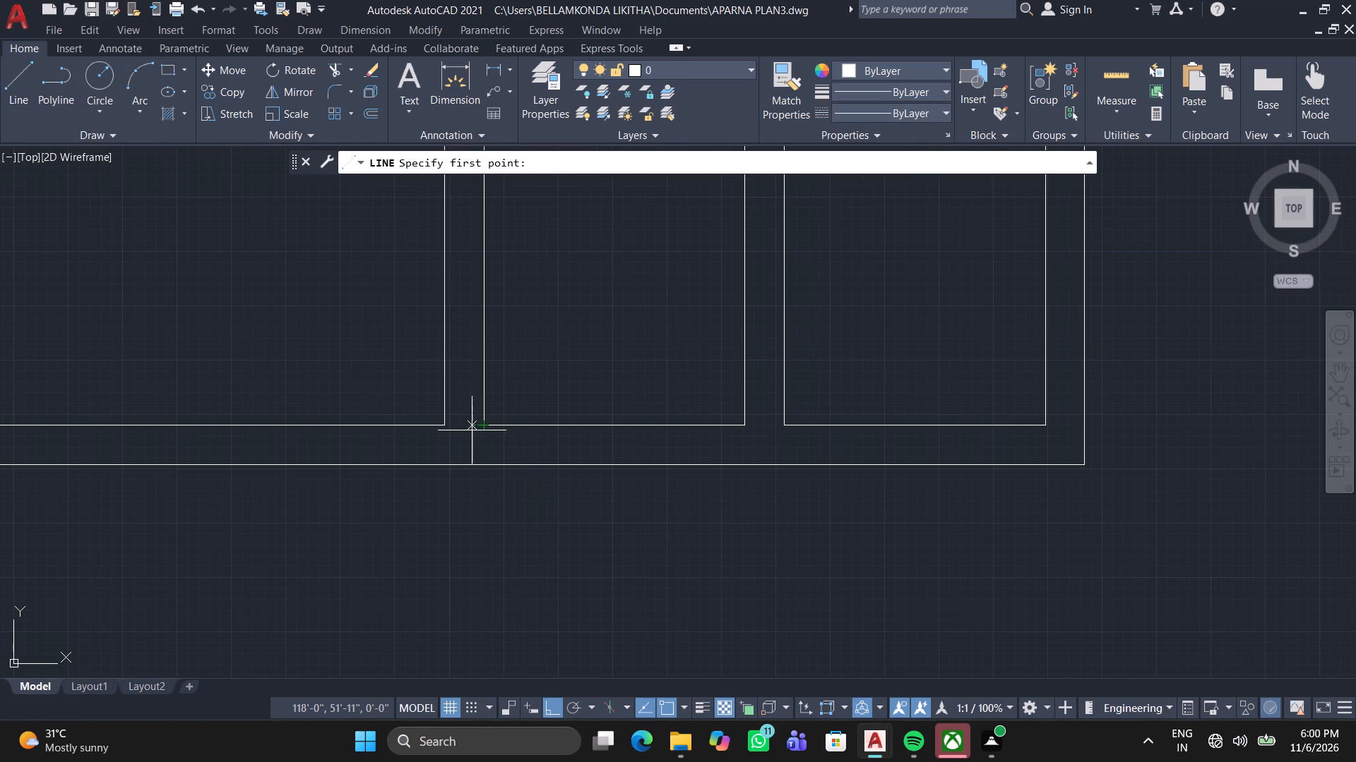
scroll(492, 435, up, 4)
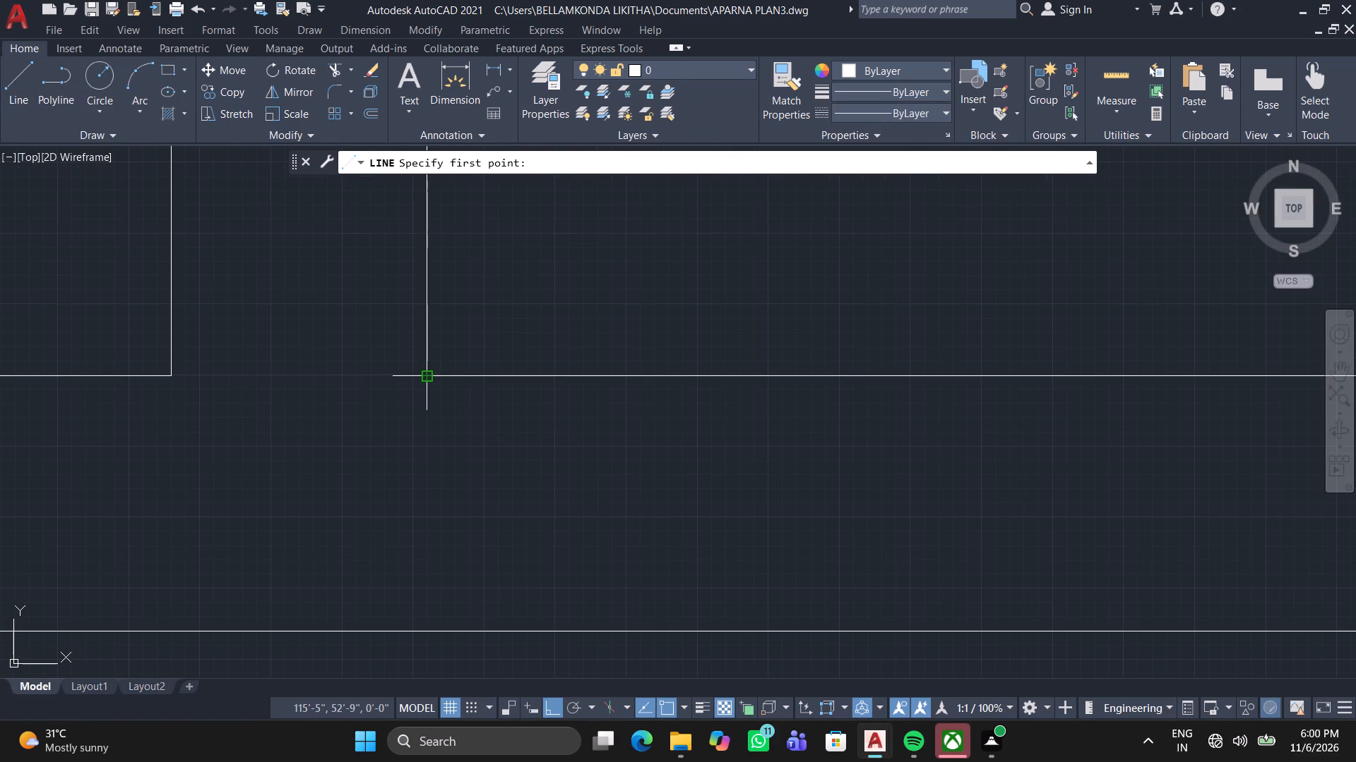
click(423, 634)
scroll(429, 585, down, 2)
middle_drag(436, 573, 464, 514)
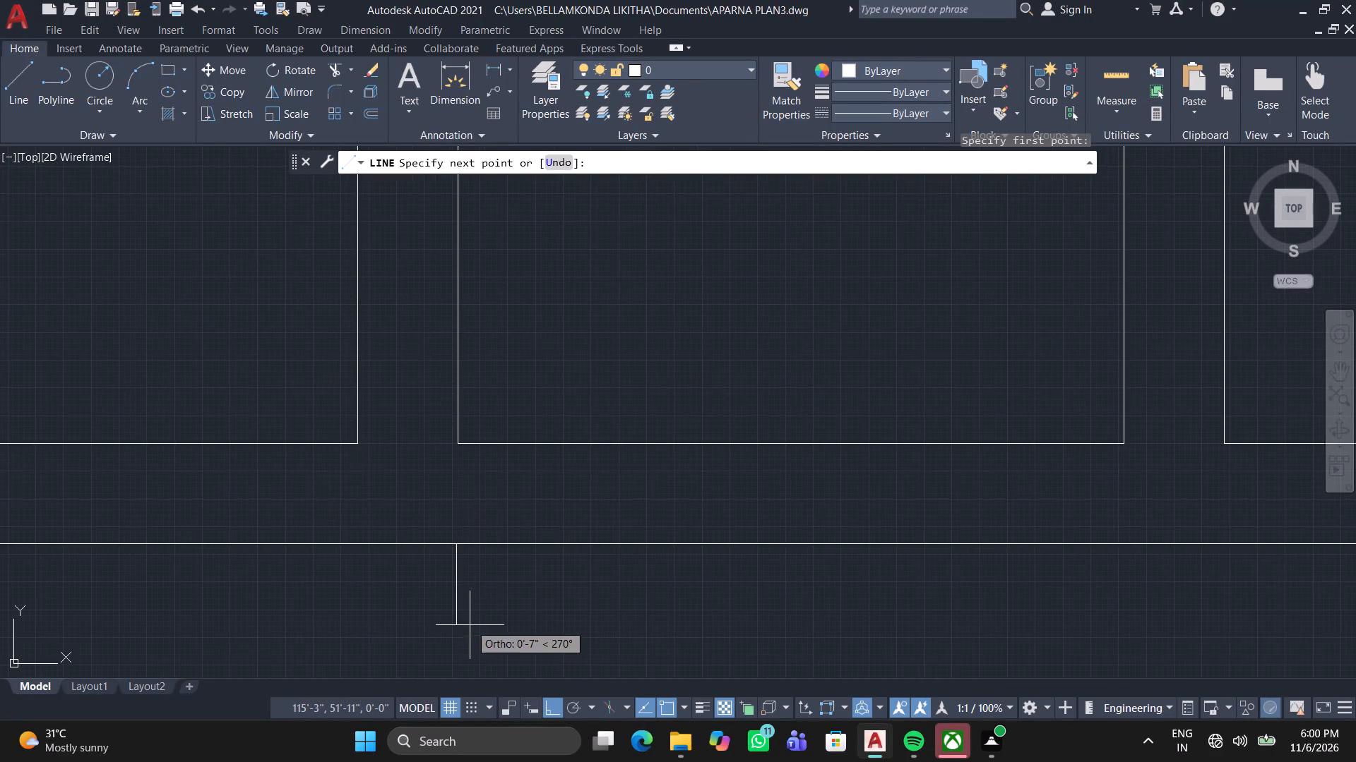
scroll(477, 630, down, 2)
middle_drag(483, 595, 509, 466)
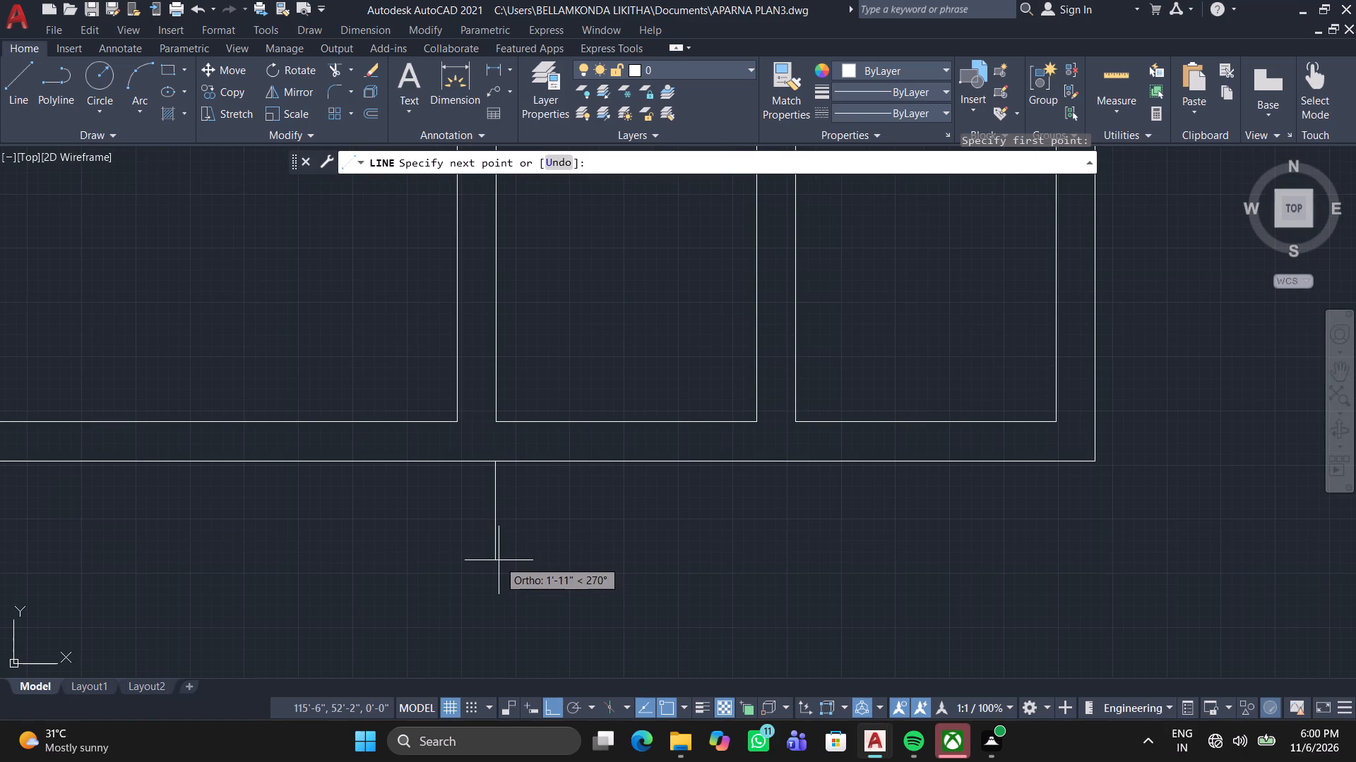
key(3)
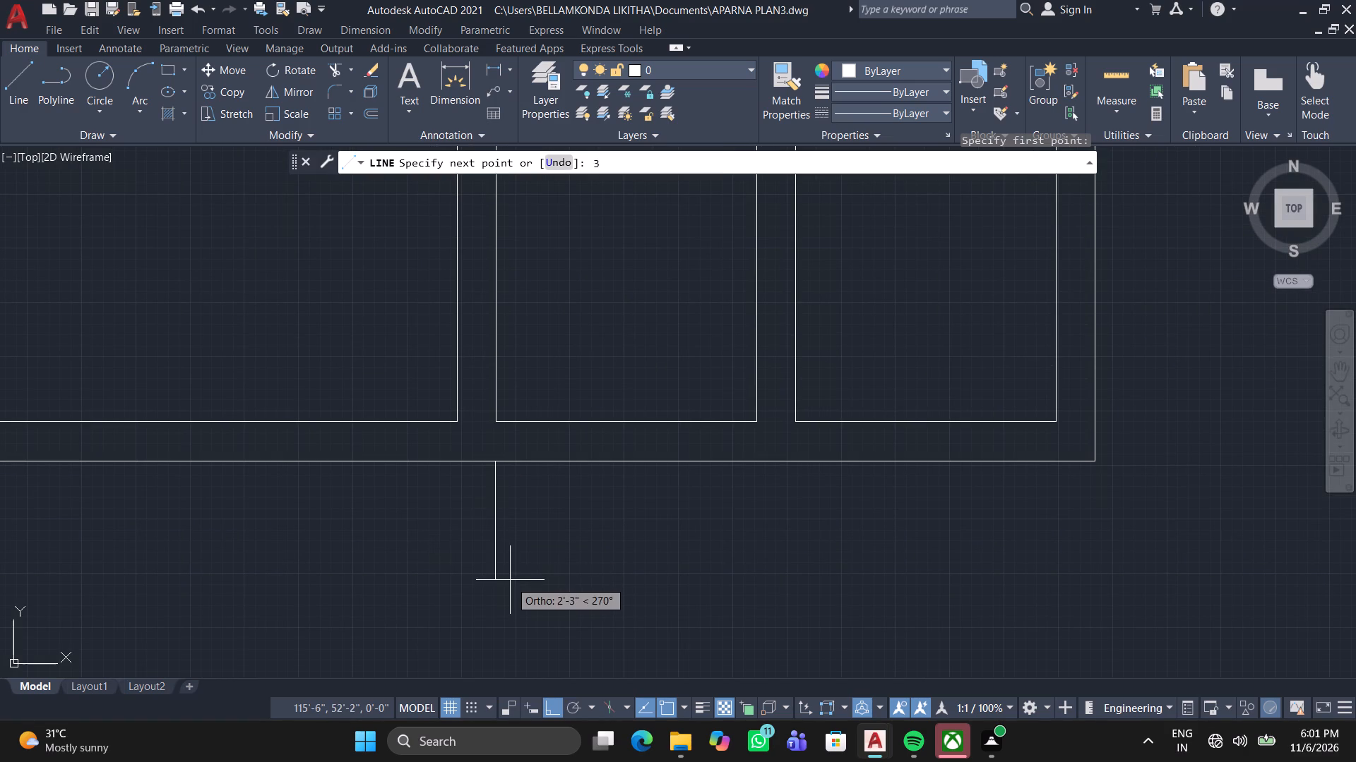
key(apostrophe)
key(Return)
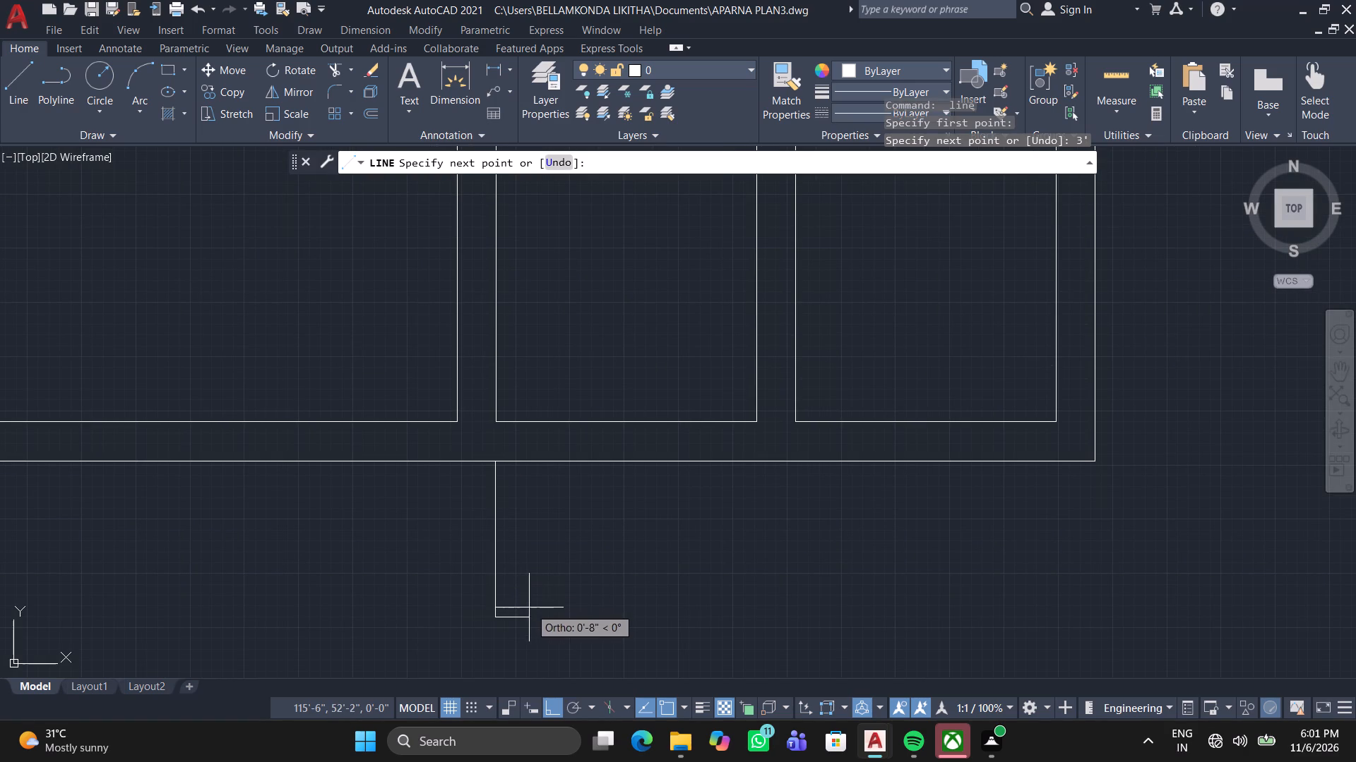
scroll(850, 572, down, 2)
middle_drag(852, 579, 885, 576)
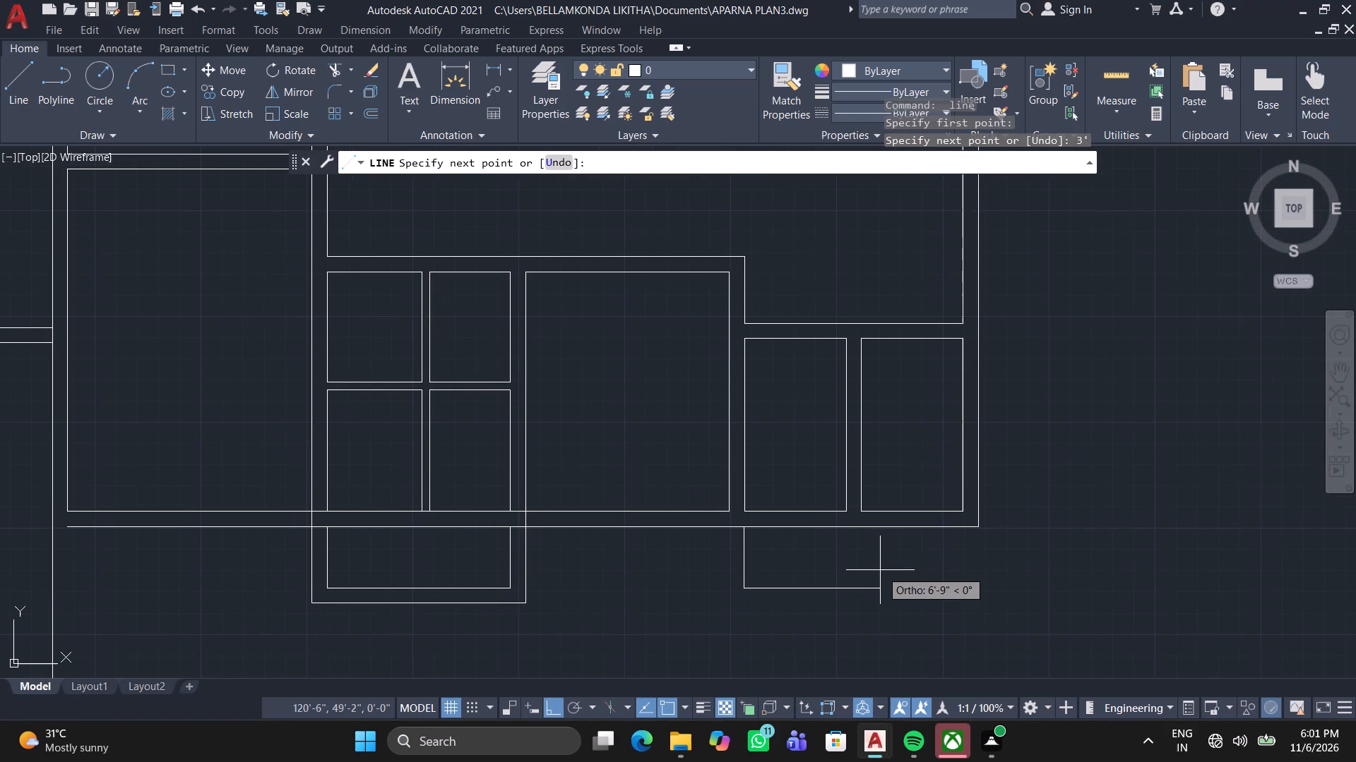
key(Escape)
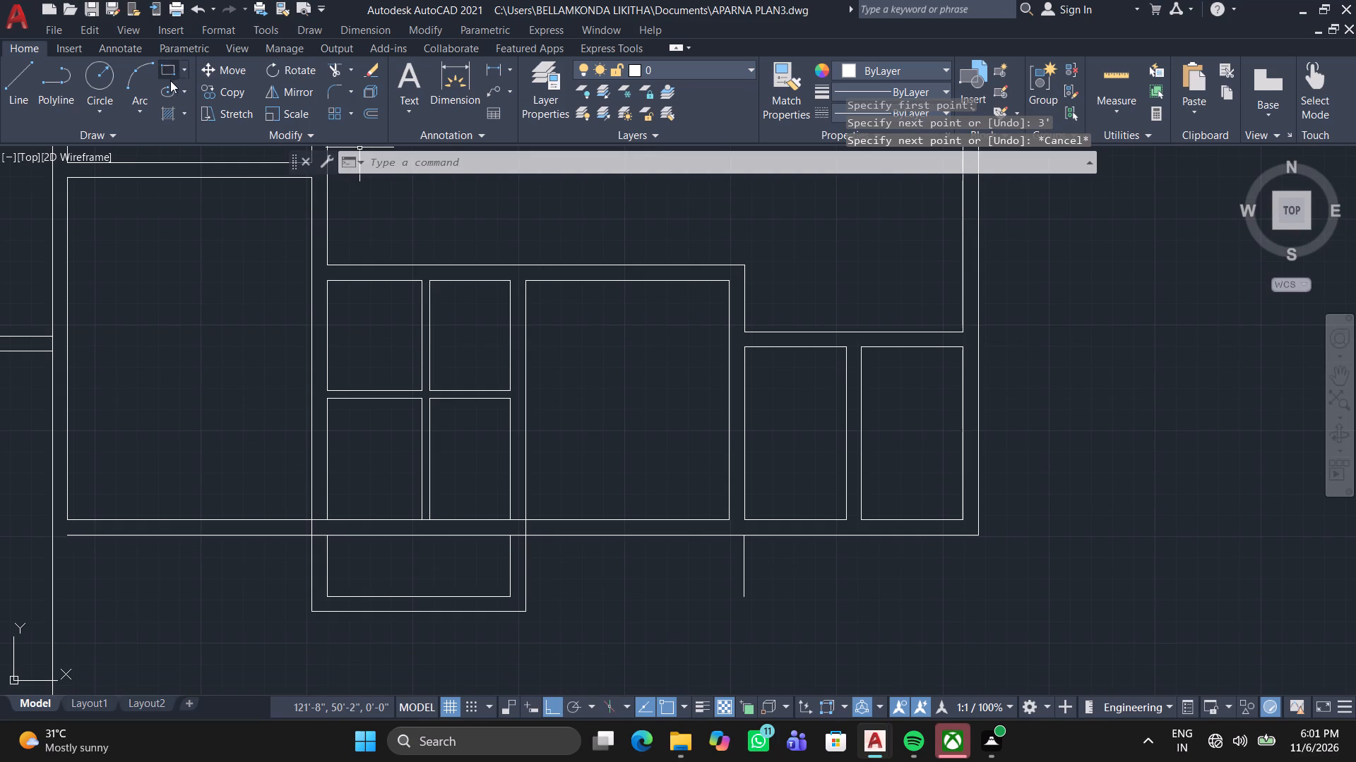
Draw a 3' deep rectangle below the two southeastern rooms, from partway along the easternmost room back to the new line's end.
click(166, 68)
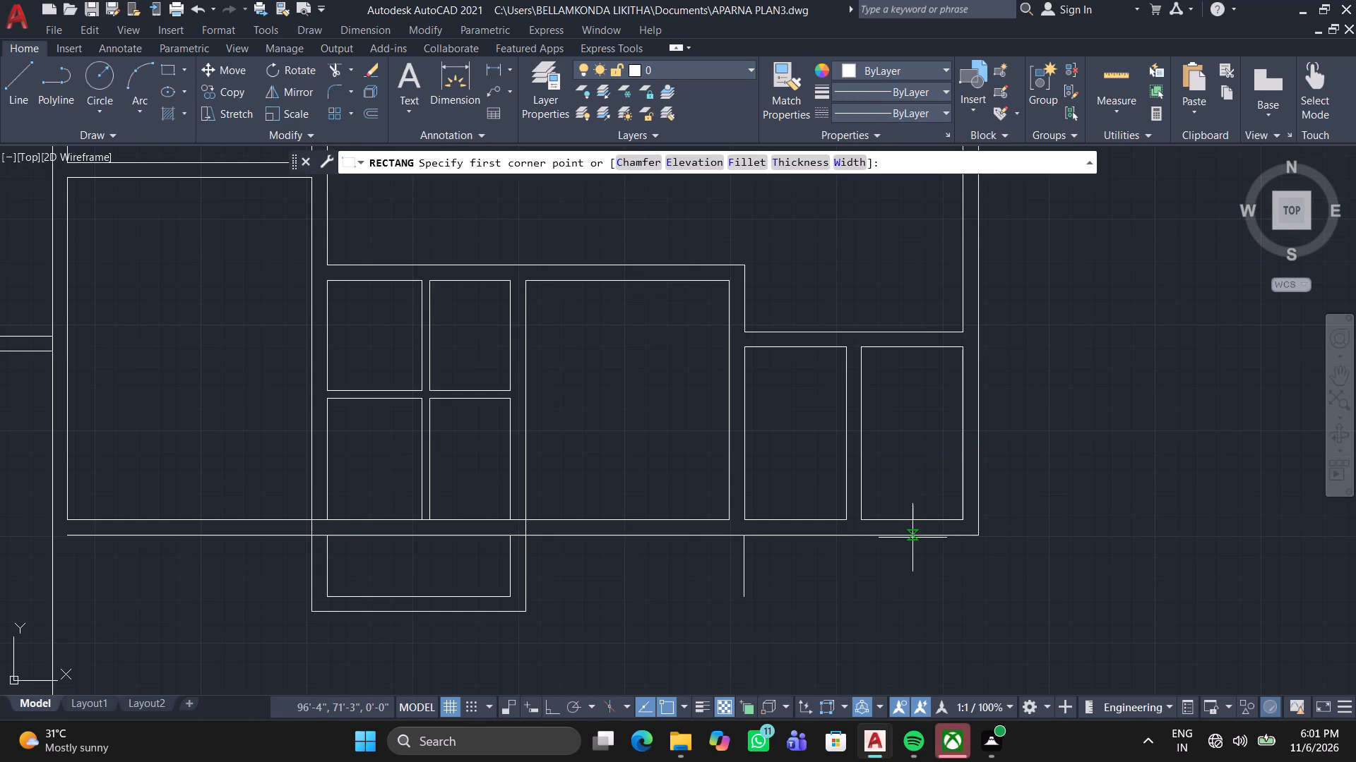
middle_drag(908, 551, 887, 365)
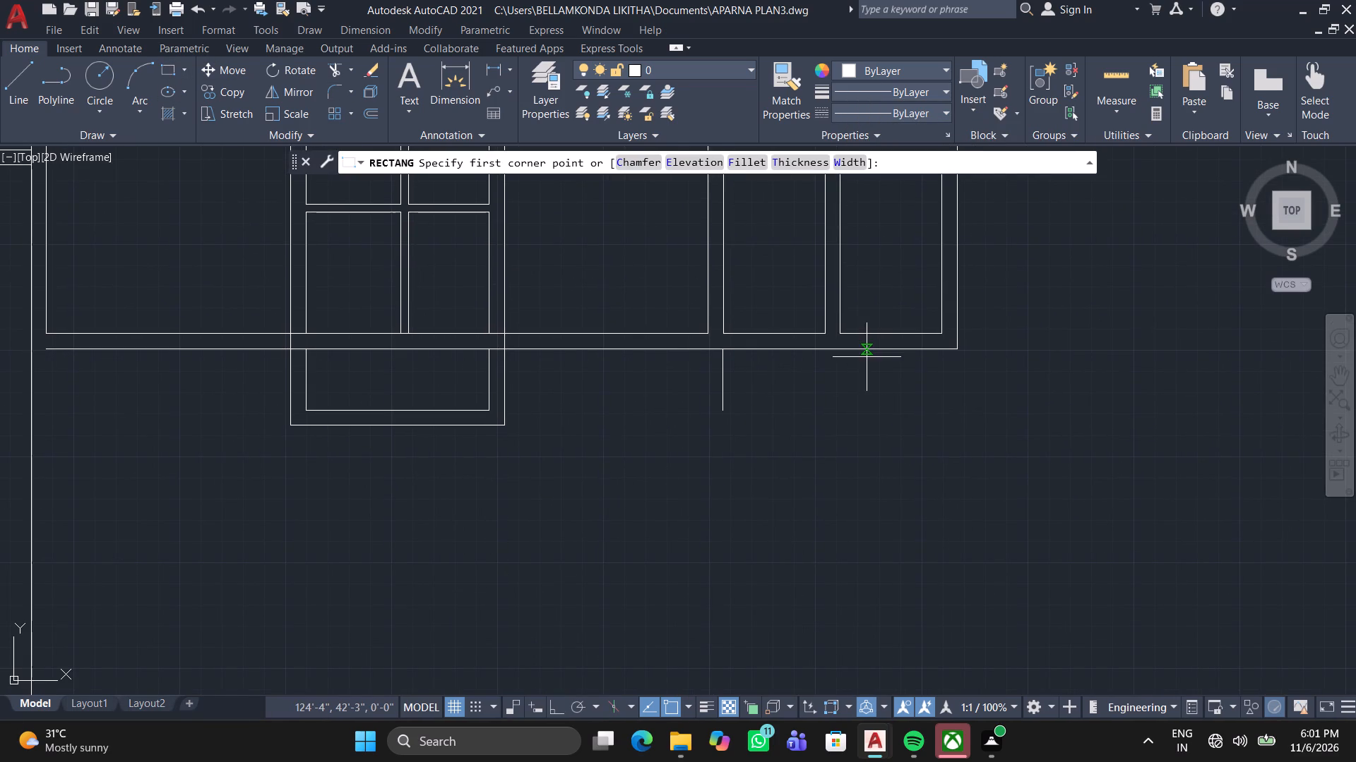
scroll(867, 357, up, 2)
middle_drag(864, 377, 944, 425)
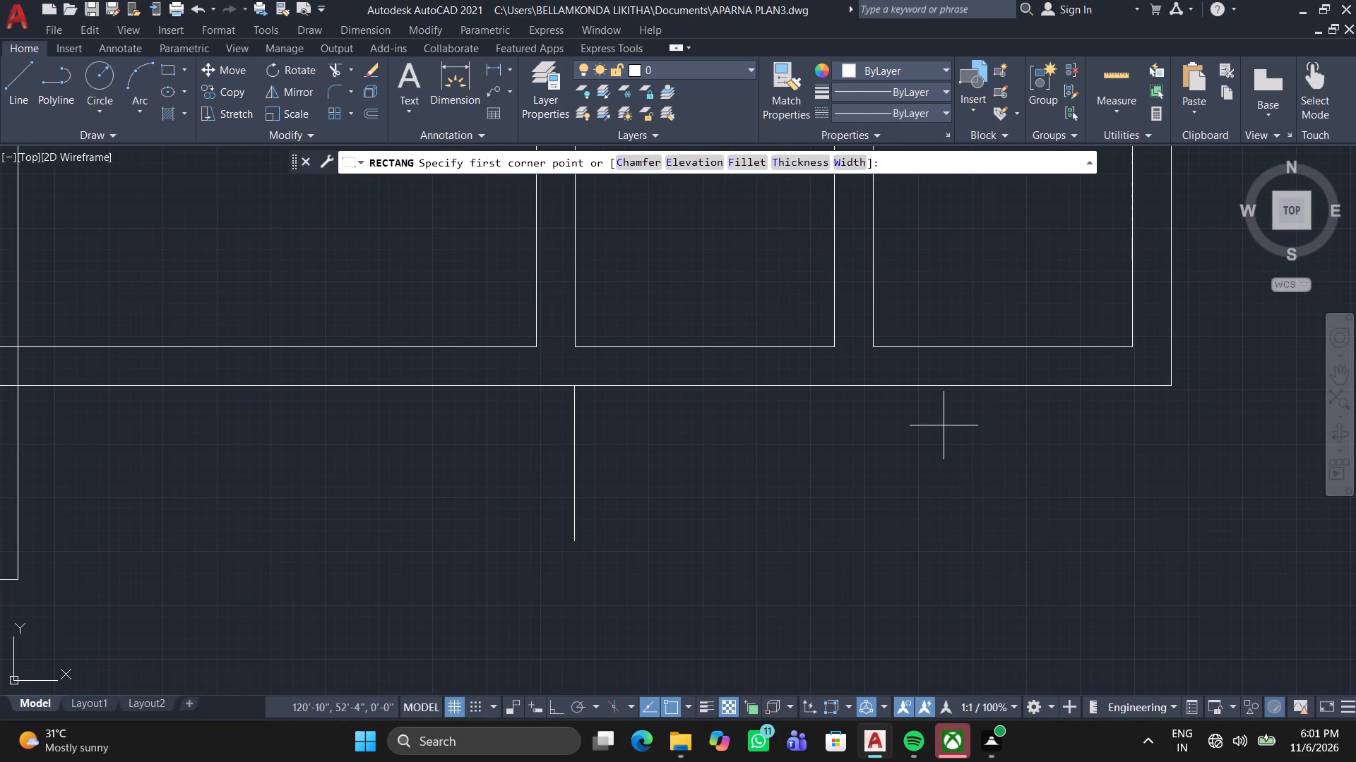
click(928, 387)
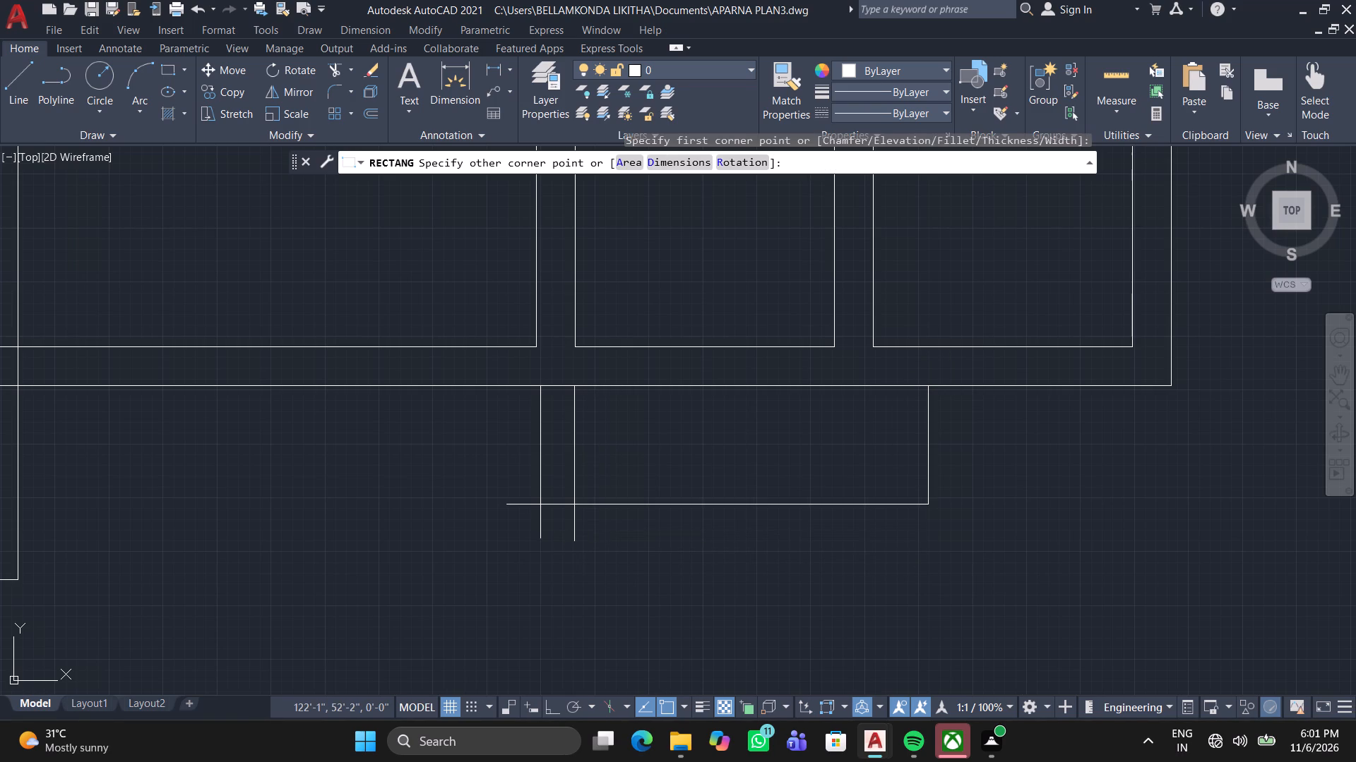
click(573, 540)
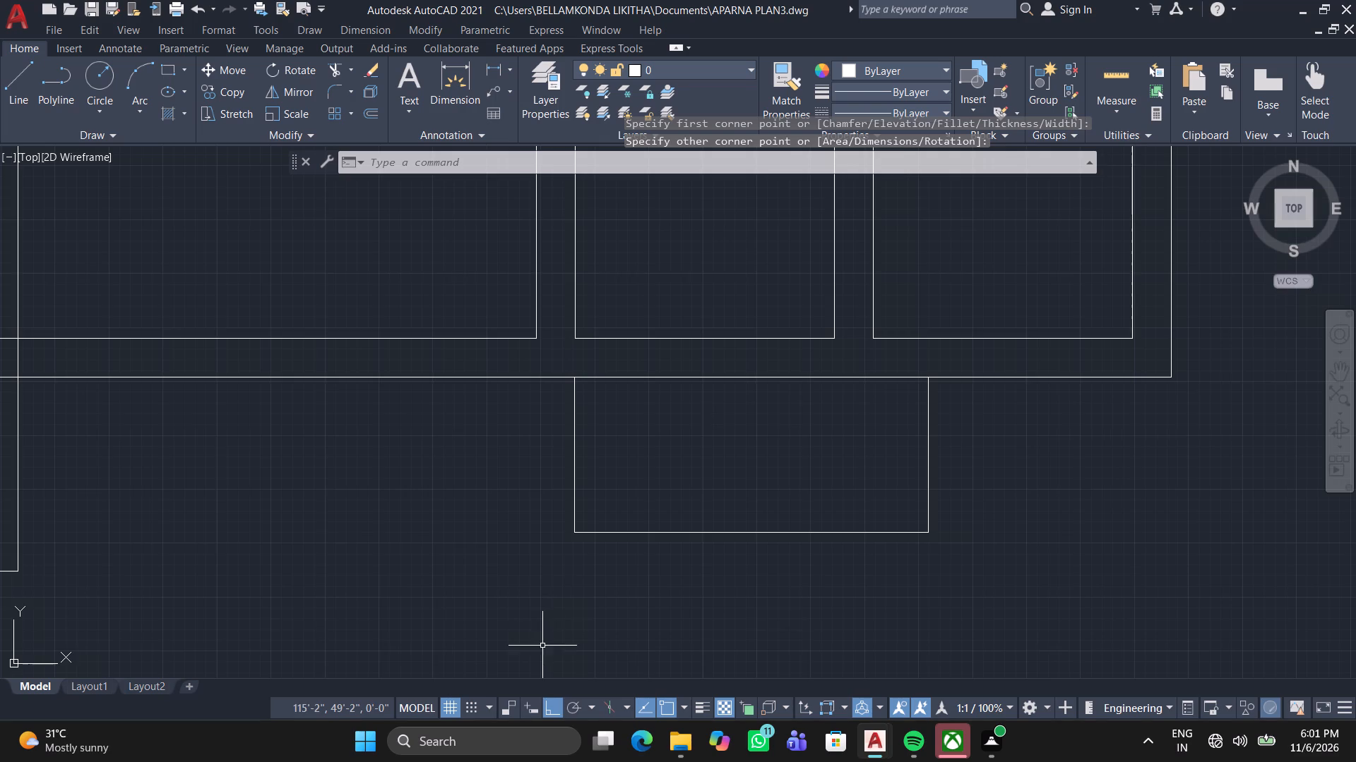
Offset the rectangle below the southeastern rooms outward by 9" to form its double-line wall.
scroll(549, 646, down, 1)
middle_drag(549, 649, 595, 624)
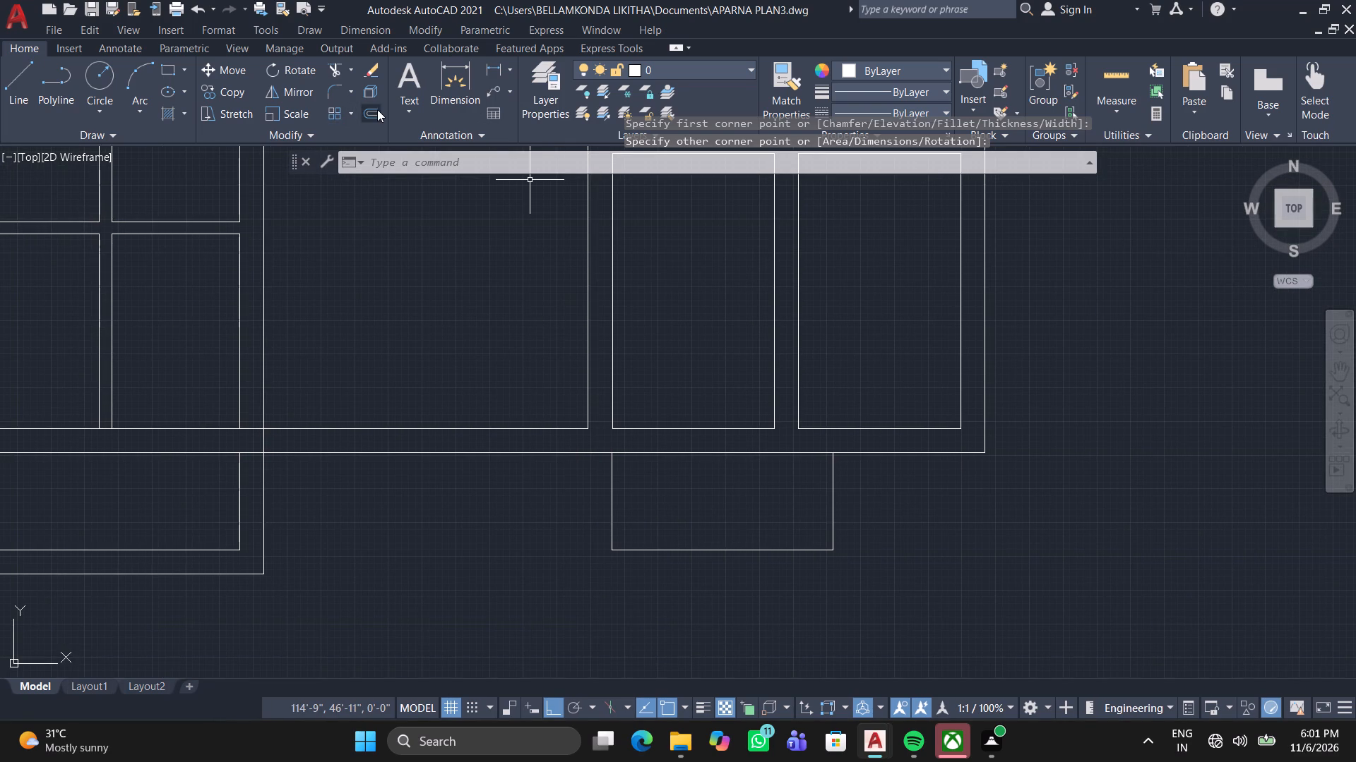
click(377, 109)
key(space)
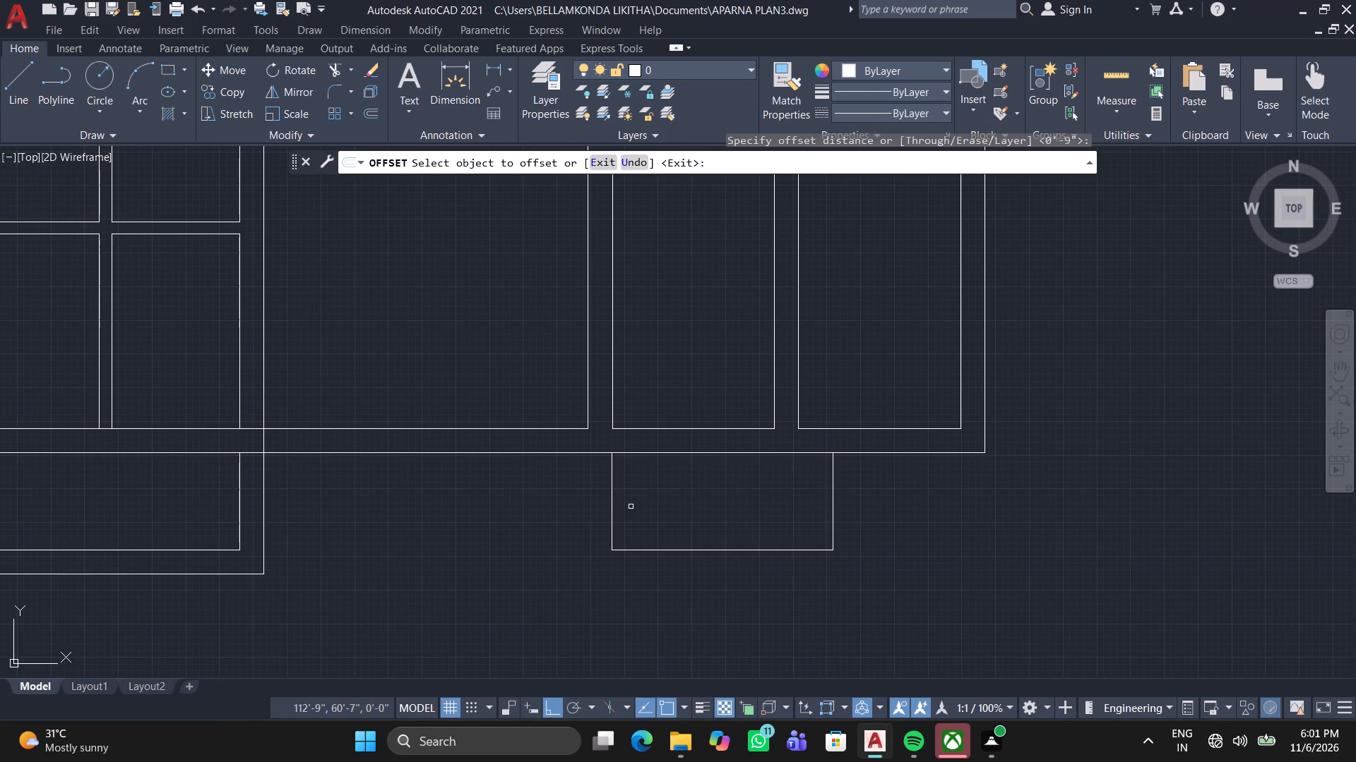
click(611, 495)
click(497, 488)
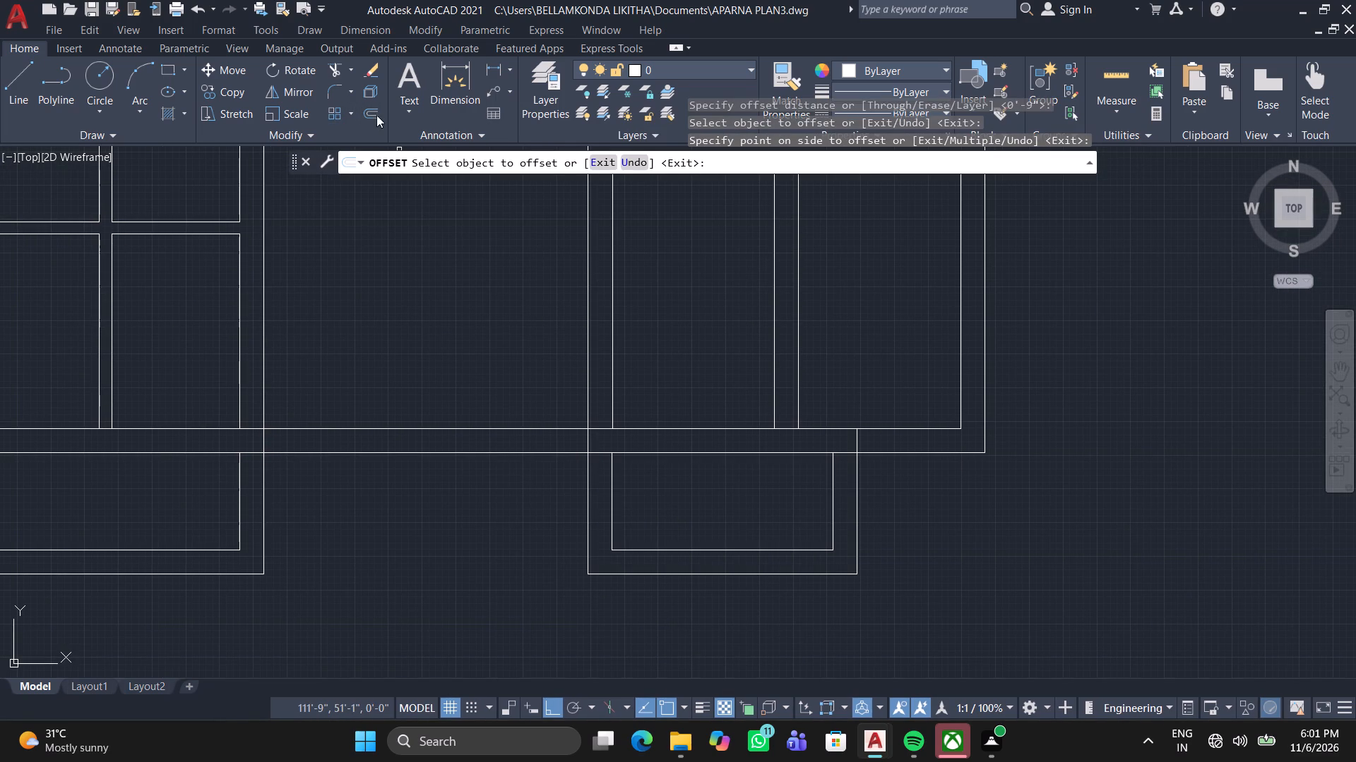
Trim the overlaps where the west wall of the southeastern projection crosses the south outer wall.
click(336, 71)
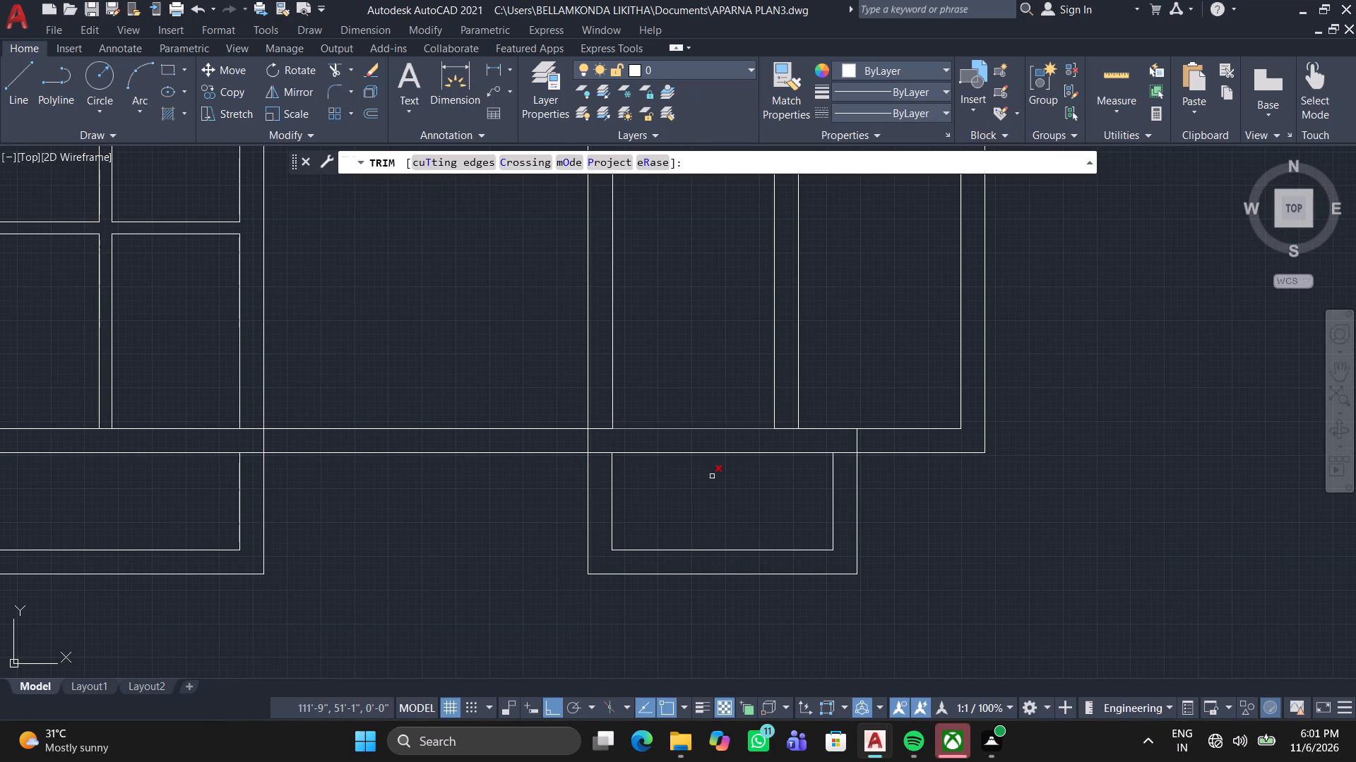
scroll(571, 455, up, 3)
click(625, 418)
click(717, 353)
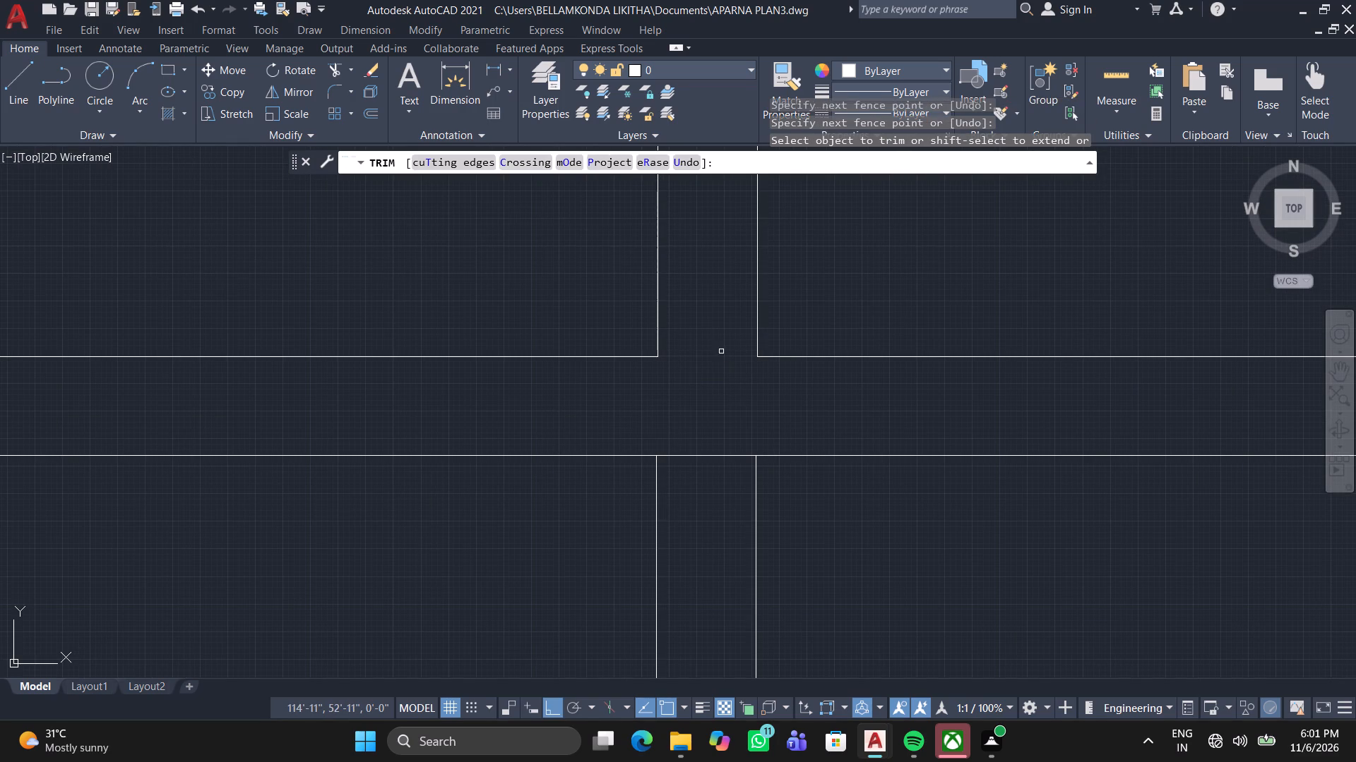
drag(689, 553, 691, 543)
click(698, 409)
scroll(718, 409, down, 3)
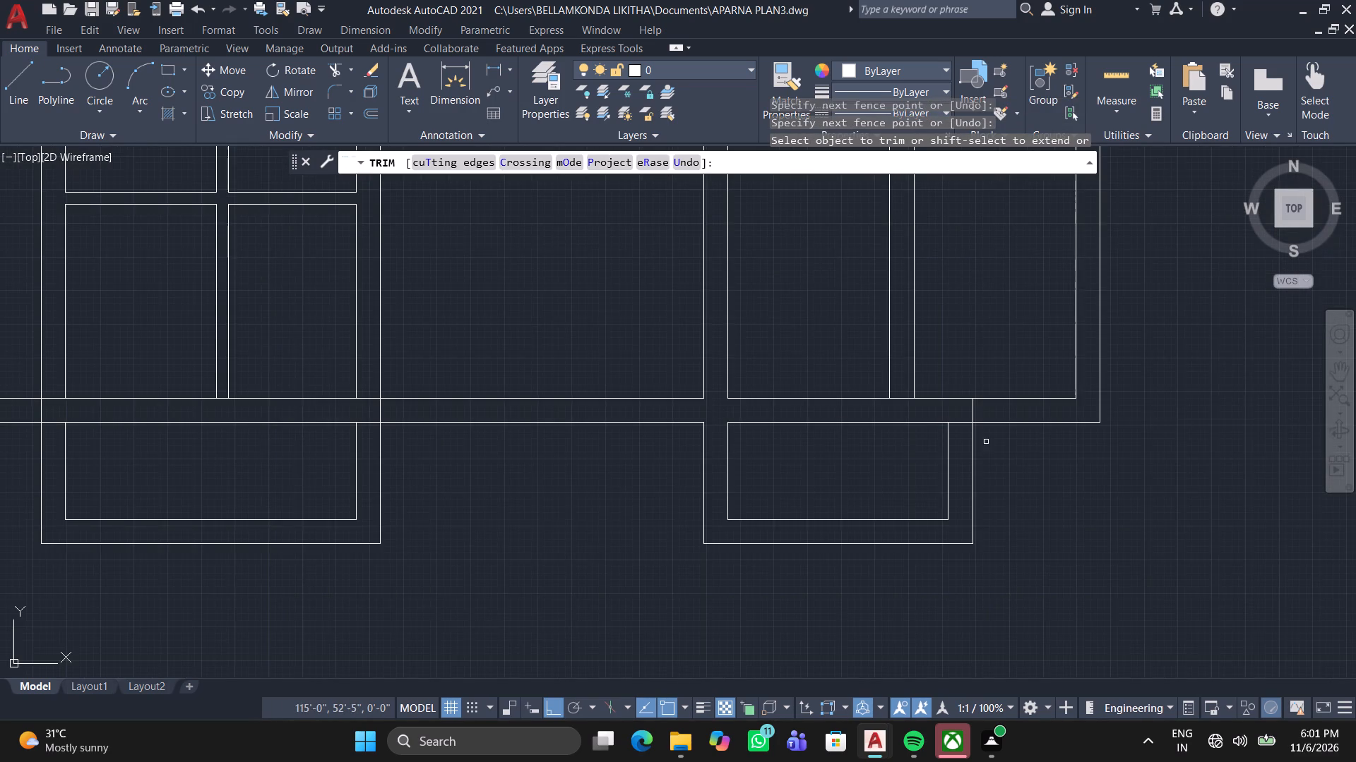
Trim the south wall overlaps at the southeastern projection's east wall and at the partition between the two southeastern rooms.
scroll(1006, 442, up, 3)
click(827, 370)
click(914, 329)
click(731, 324)
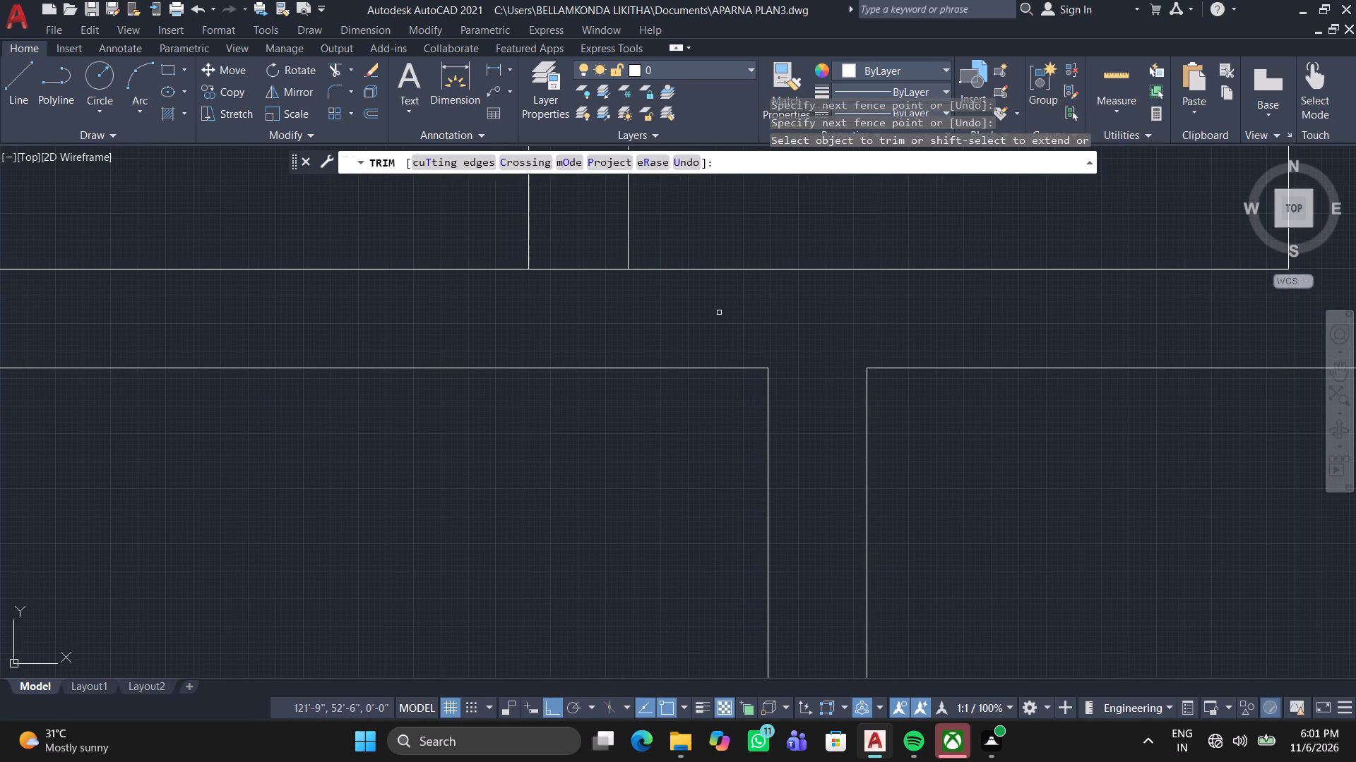
click(600, 293)
drag(583, 275, 583, 269)
scroll(597, 283, down, 3)
scroll(594, 294, up, 3)
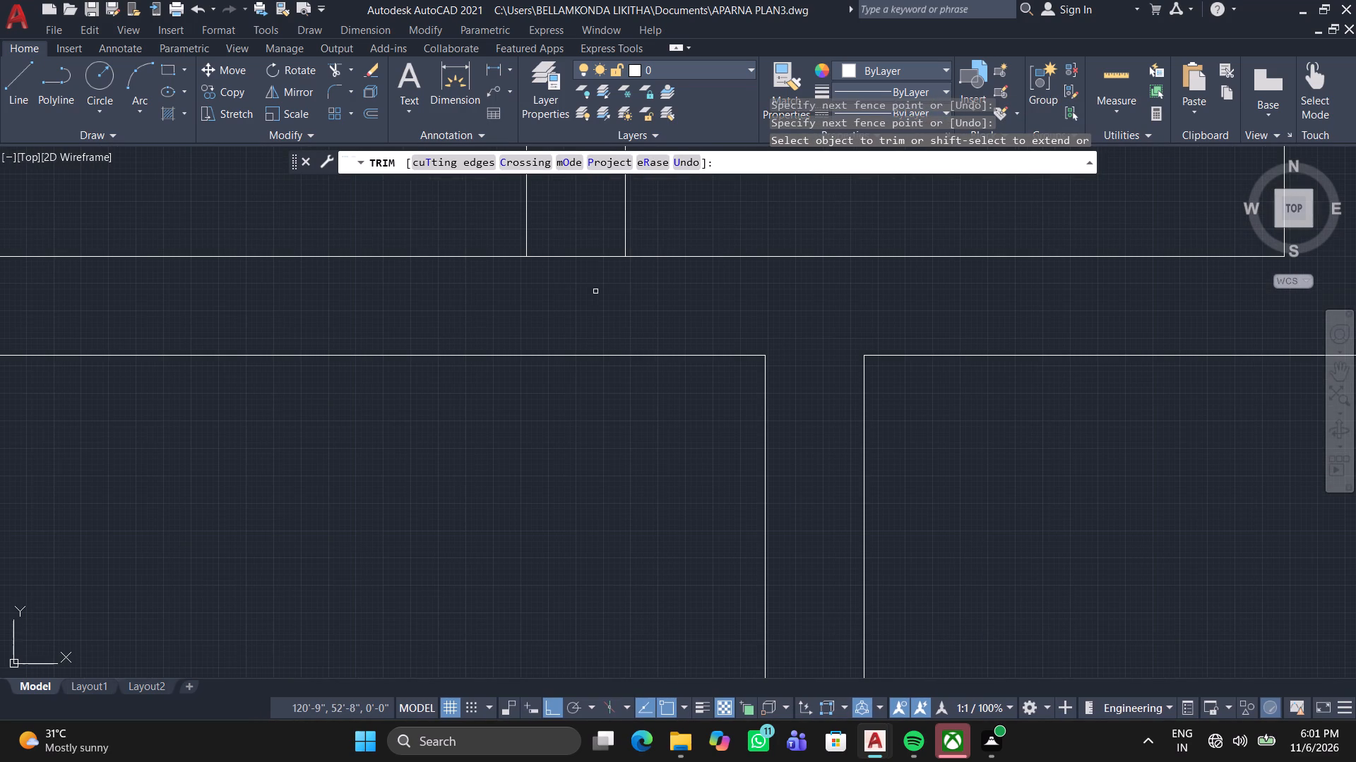
click(595, 291)
click(598, 232)
scroll(589, 250, down, 4)
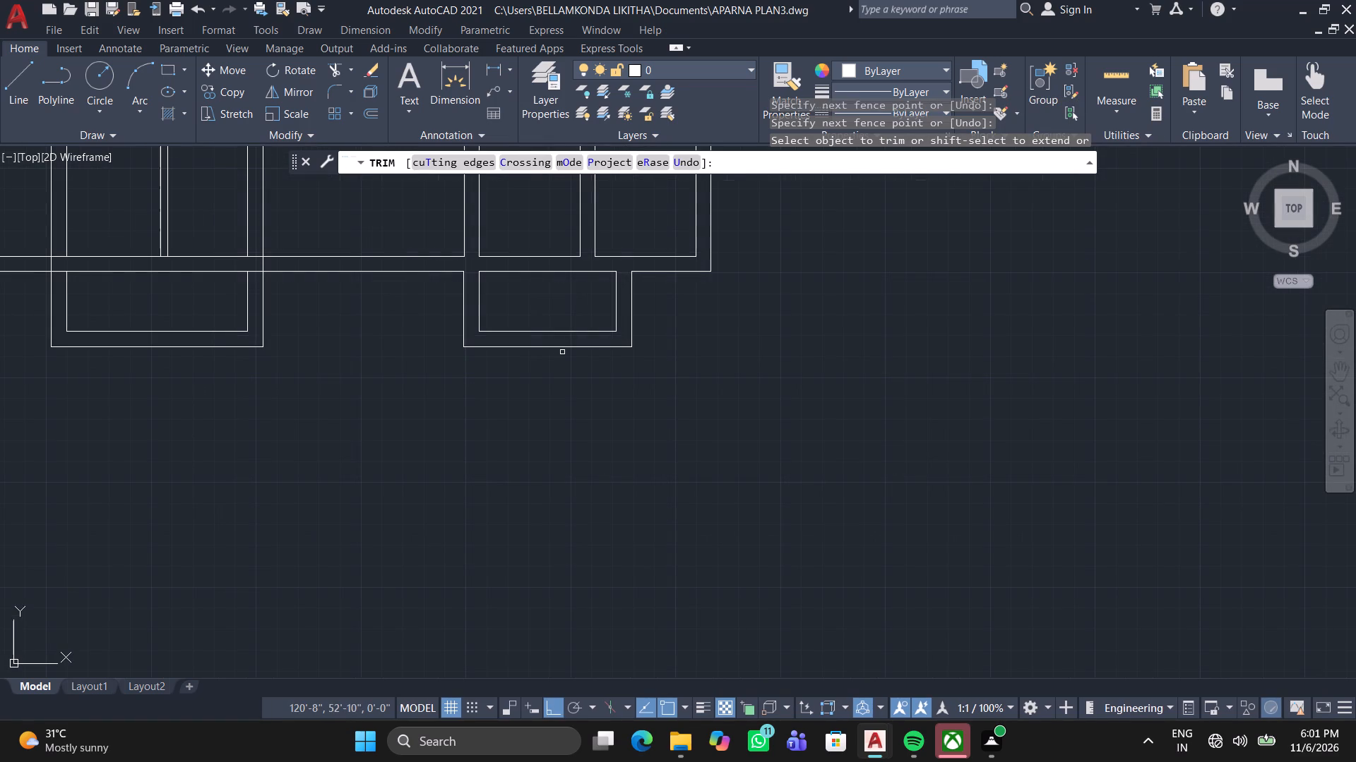
middle_drag(558, 351, 585, 368)
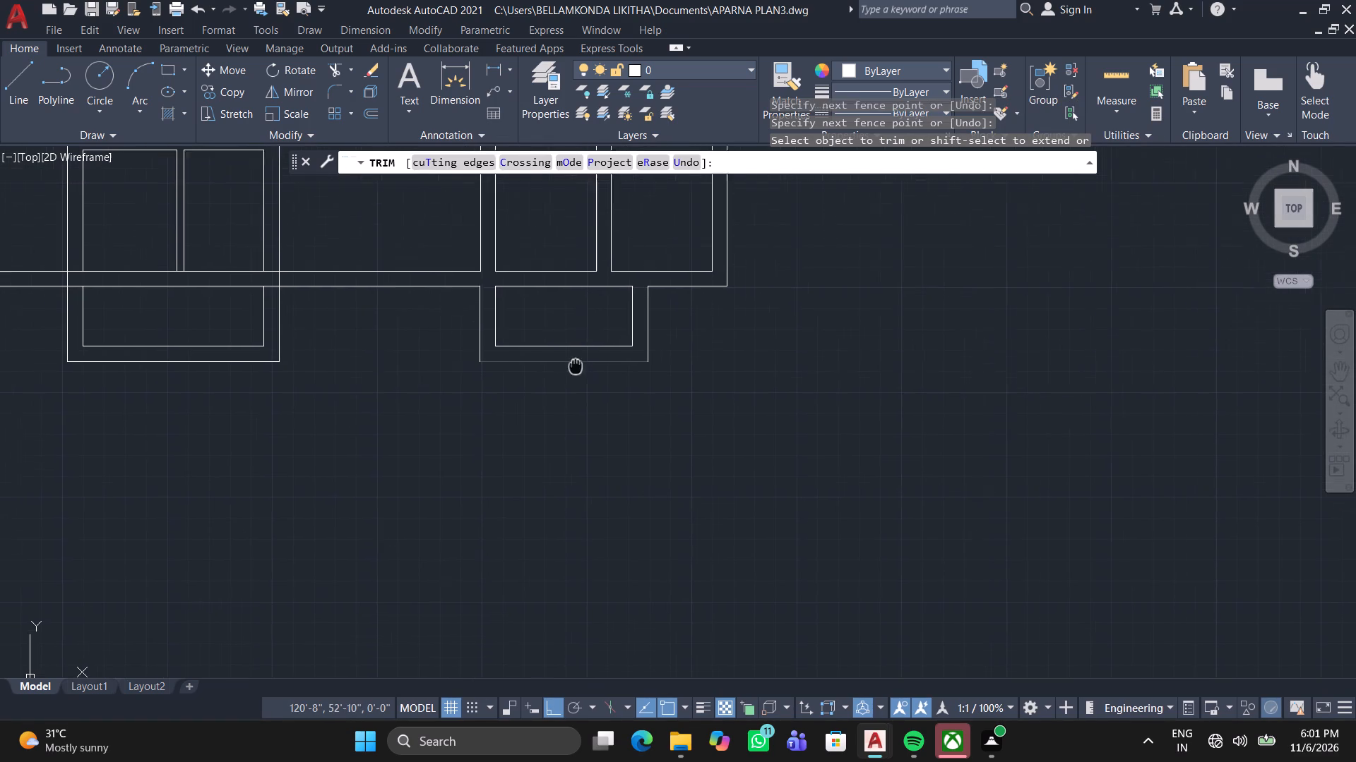
Trim the south wall overlaps at the western projection's east wall and at the partition between the two small rooms above it.
middle_drag(585, 368, 878, 529)
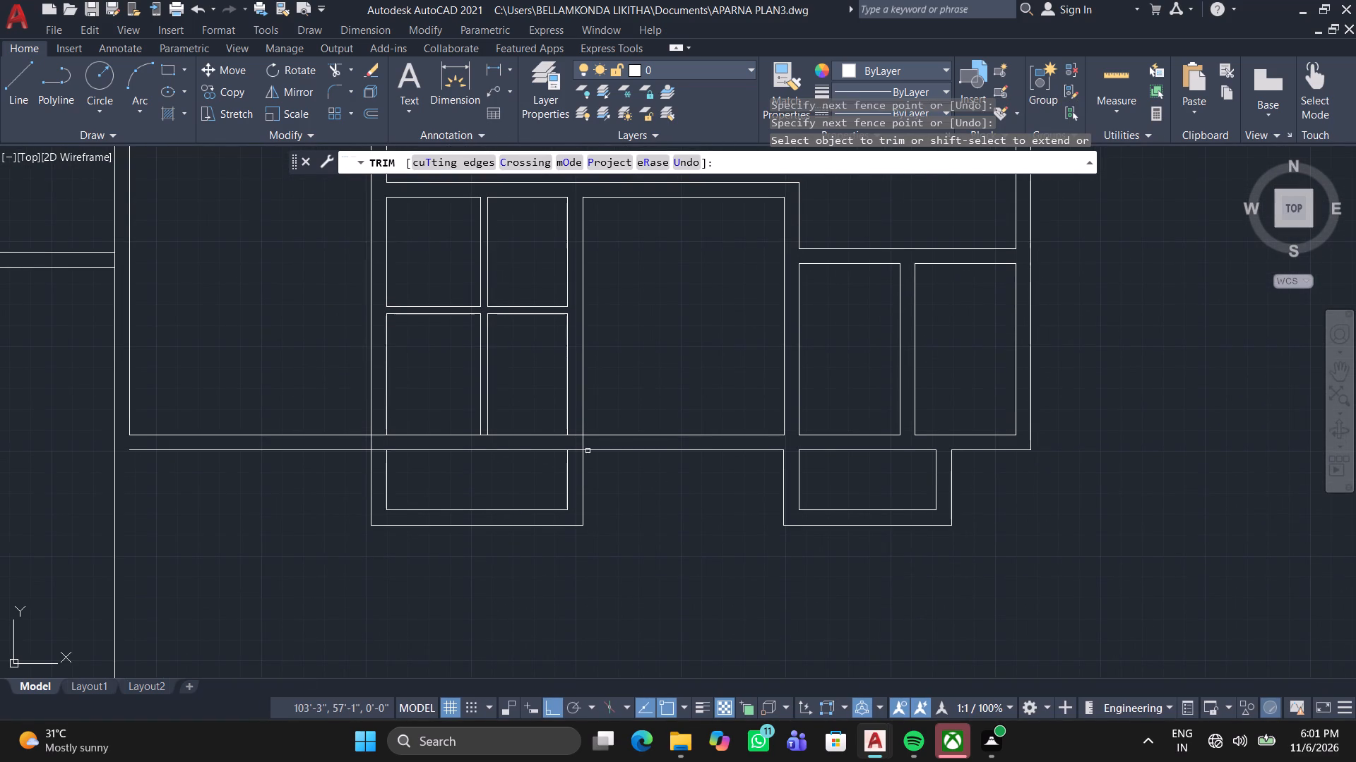
scroll(586, 447, up, 4)
click(573, 454)
click(495, 363)
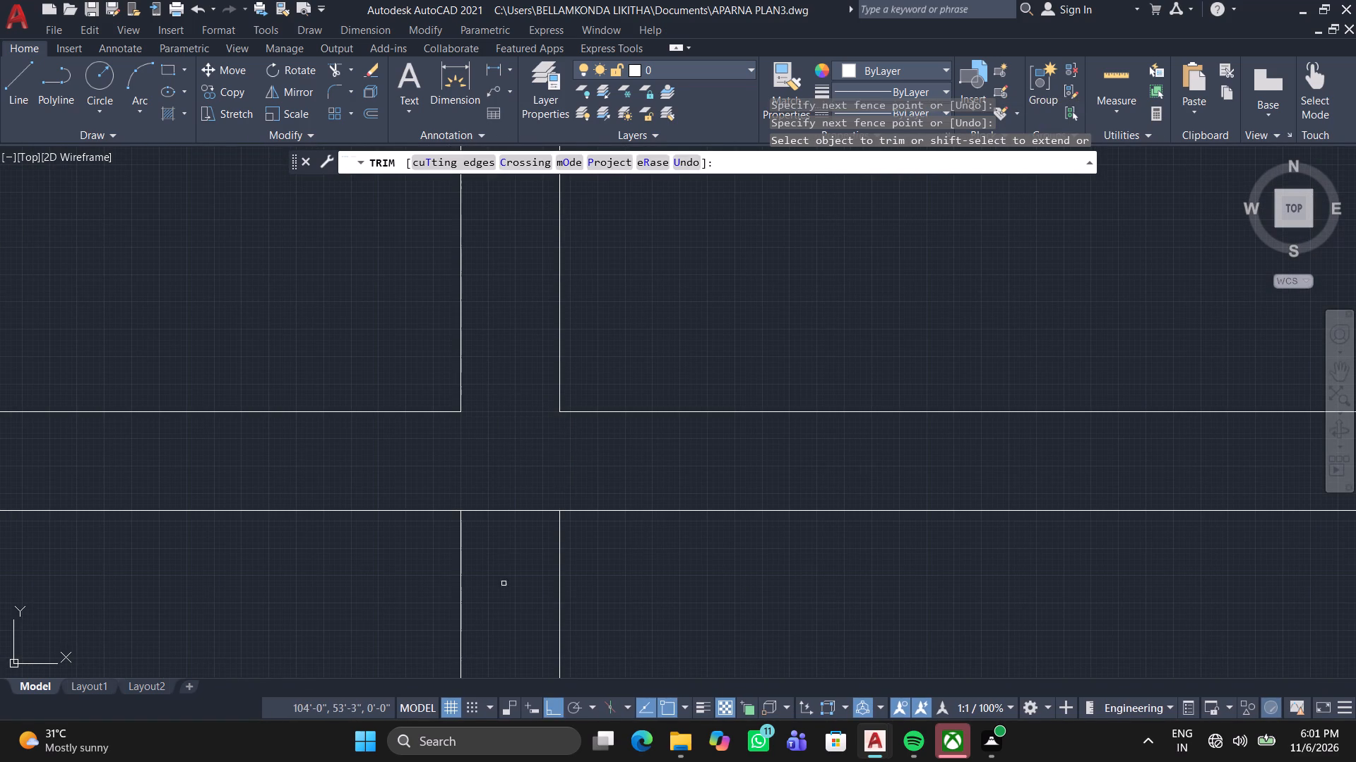
drag(504, 585, 504, 569)
click(525, 458)
click(501, 547)
scroll(483, 475, down, 2)
middle_drag(442, 475, 881, 532)
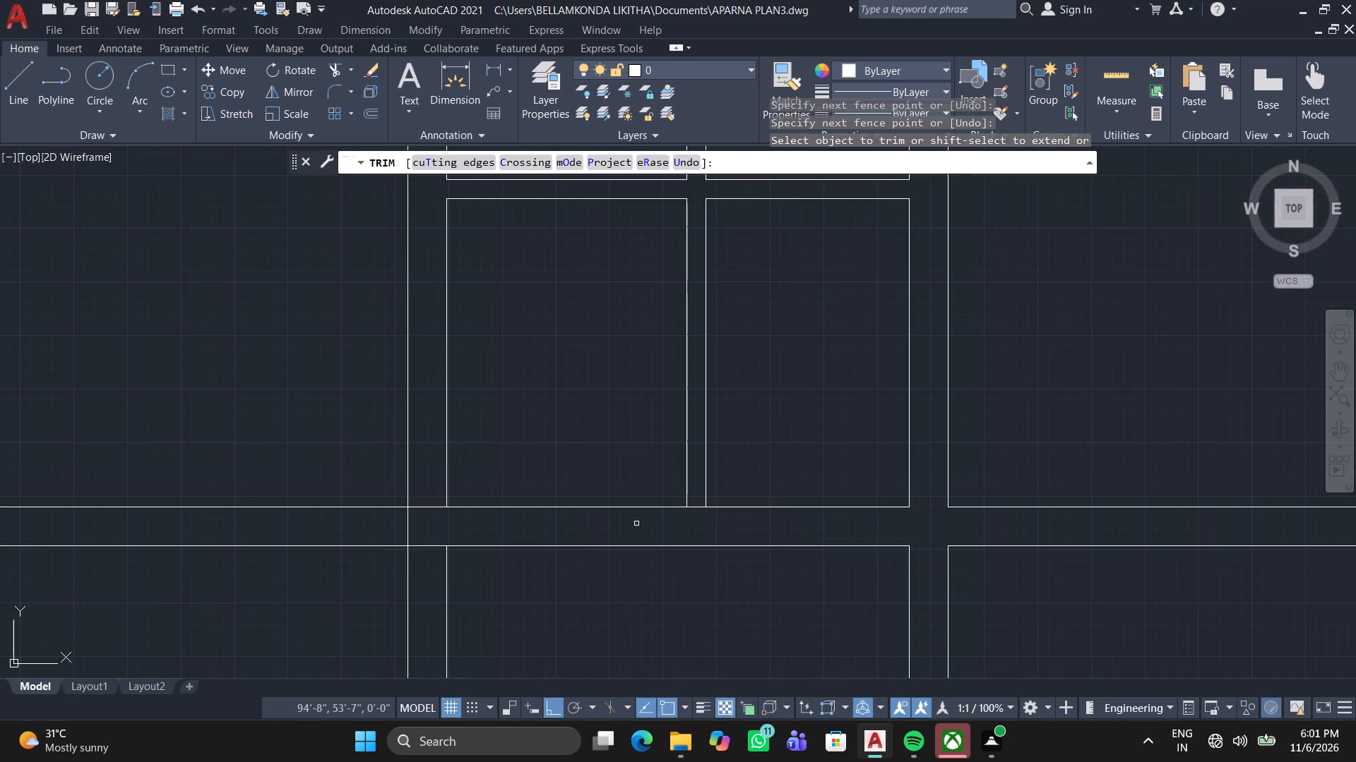
scroll(689, 533, up, 3)
click(749, 483)
click(703, 396)
Trim the overlaps where the western projection's west wall crosses the eastern unit's south wall, completing the junction.
middle_drag(573, 542, 758, 559)
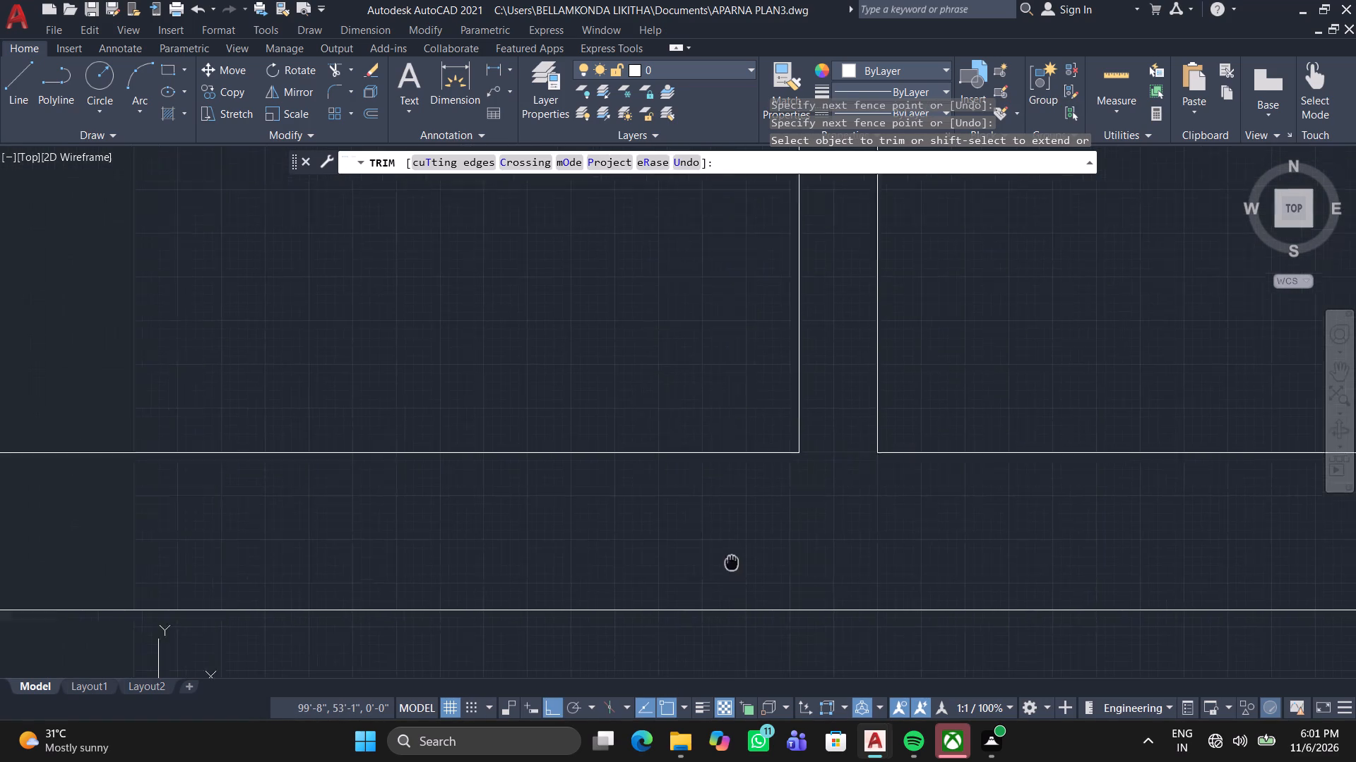
middle_drag(758, 559, 1212, 545)
click(208, 613)
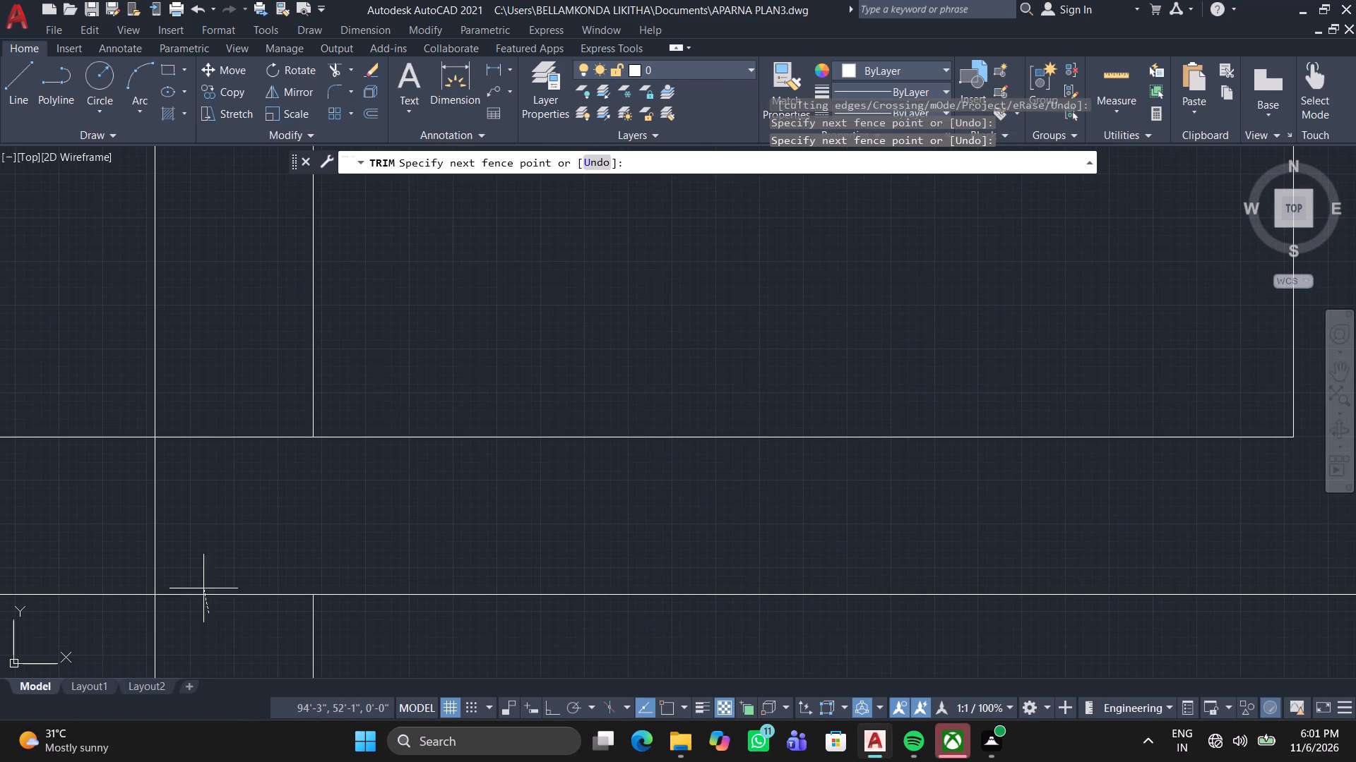
click(126, 522)
click(194, 483)
click(239, 409)
scroll(234, 451, down, 4)
middle_drag(302, 489, 679, 425)
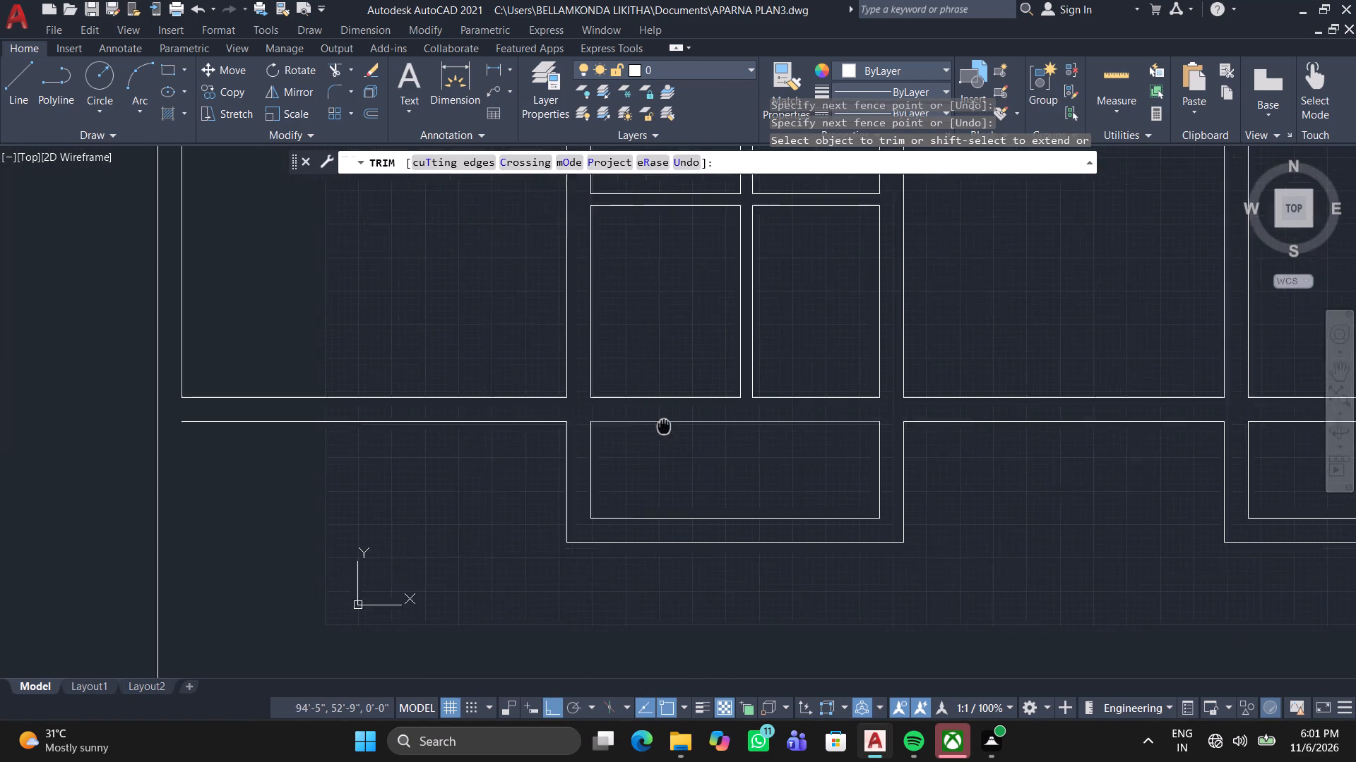
middle_drag(679, 425, 686, 423)
scroll(698, 519, down, 1)
middle_drag(698, 535, 438, 521)
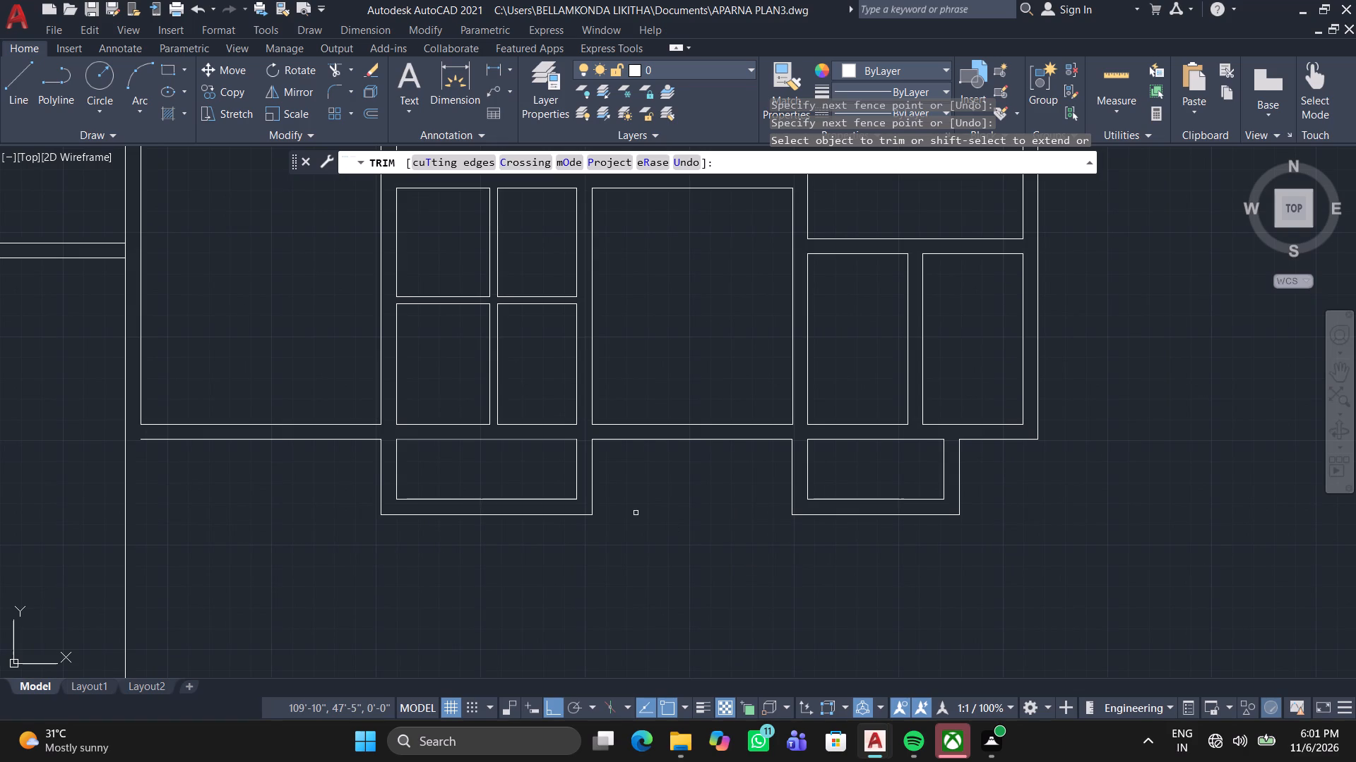
key(Escape)
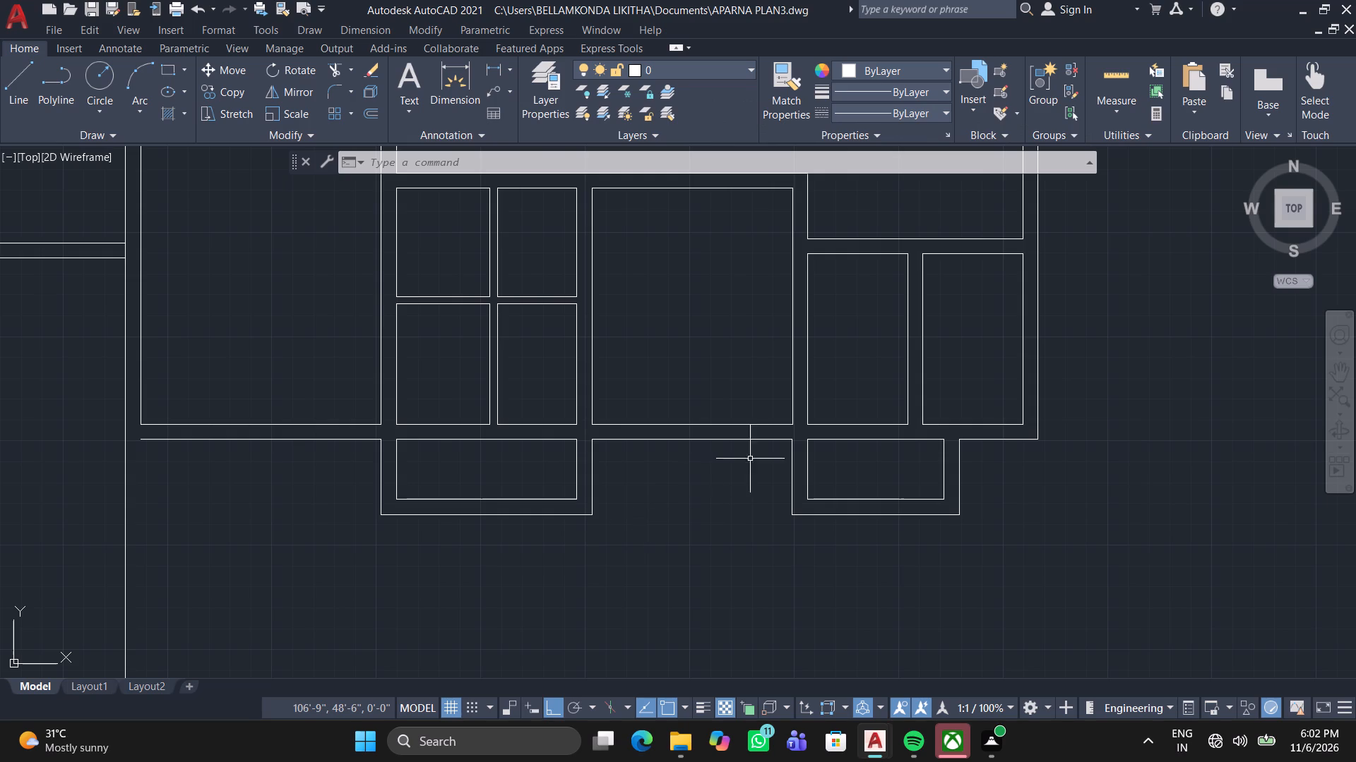
Offset the long boundary lines east and south of the staircase block outward by 9" to form double-line walls.
middle_drag(757, 448, 744, 701)
scroll(737, 652, down, 1)
middle_drag(739, 648, 783, 449)
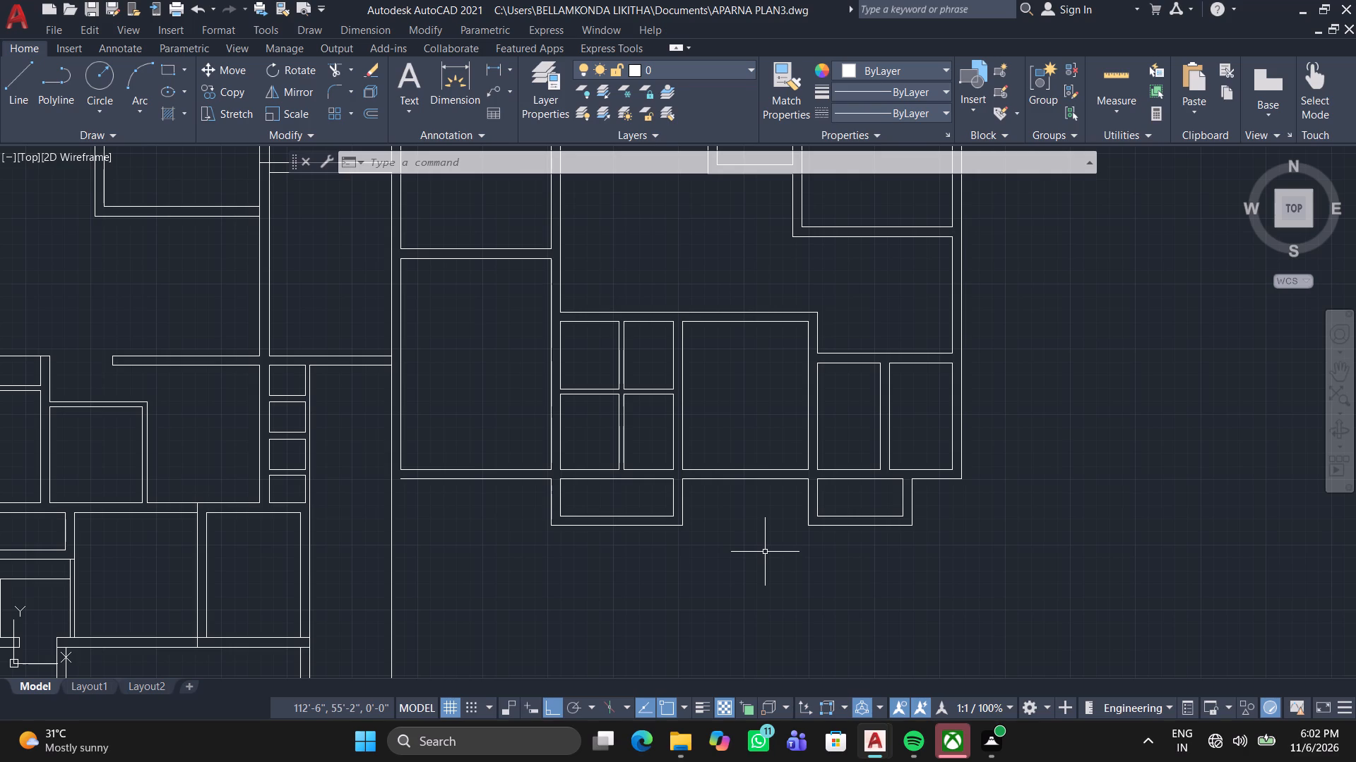
scroll(776, 523, down, 2)
middle_drag(737, 514, 709, 345)
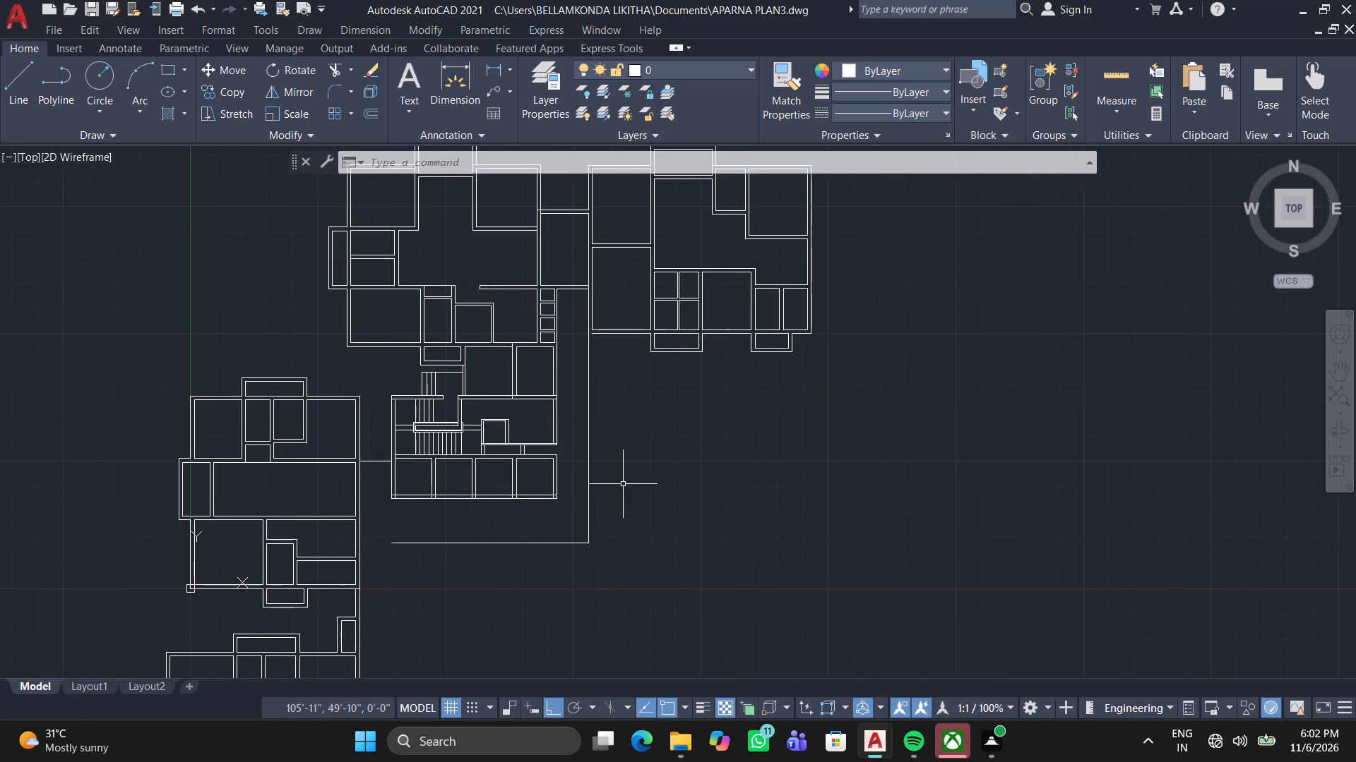
scroll(624, 485, up, 2)
middle_drag(629, 484, 667, 497)
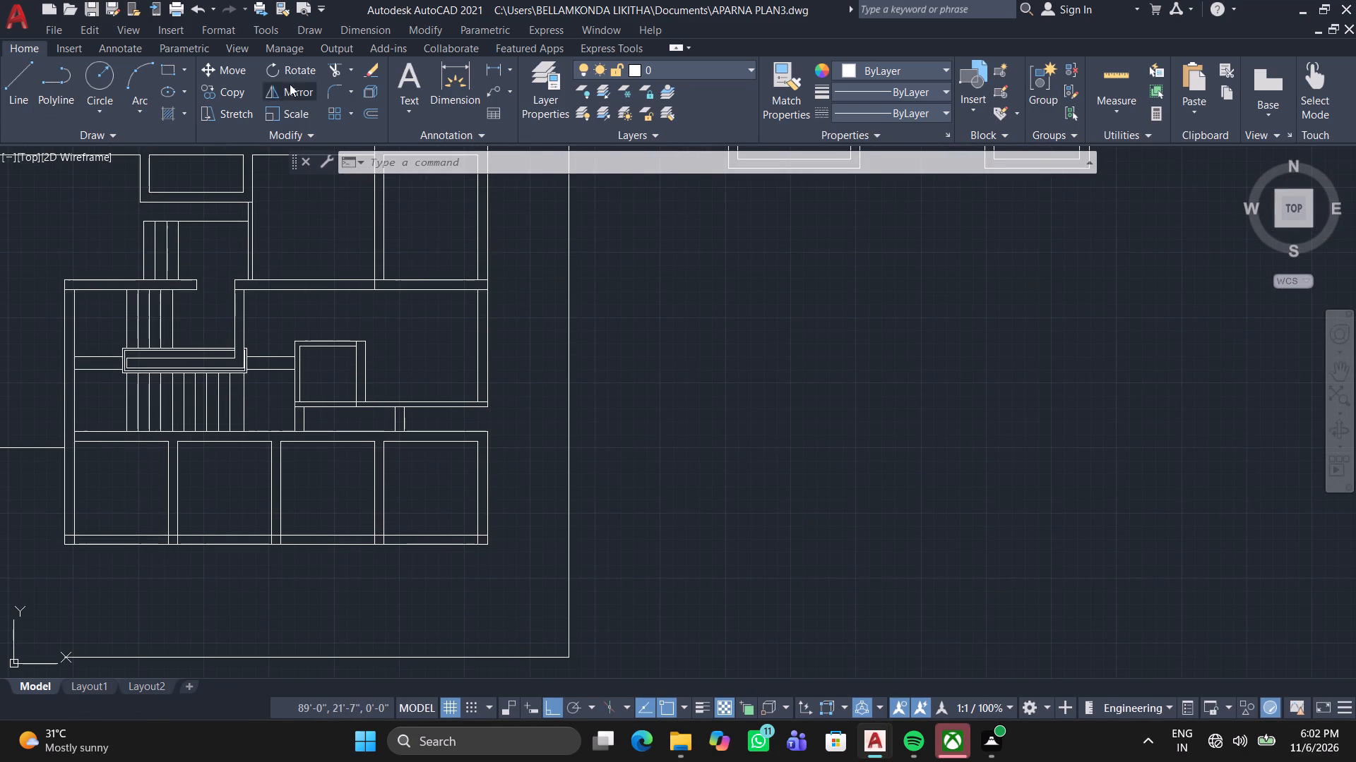
click(379, 115)
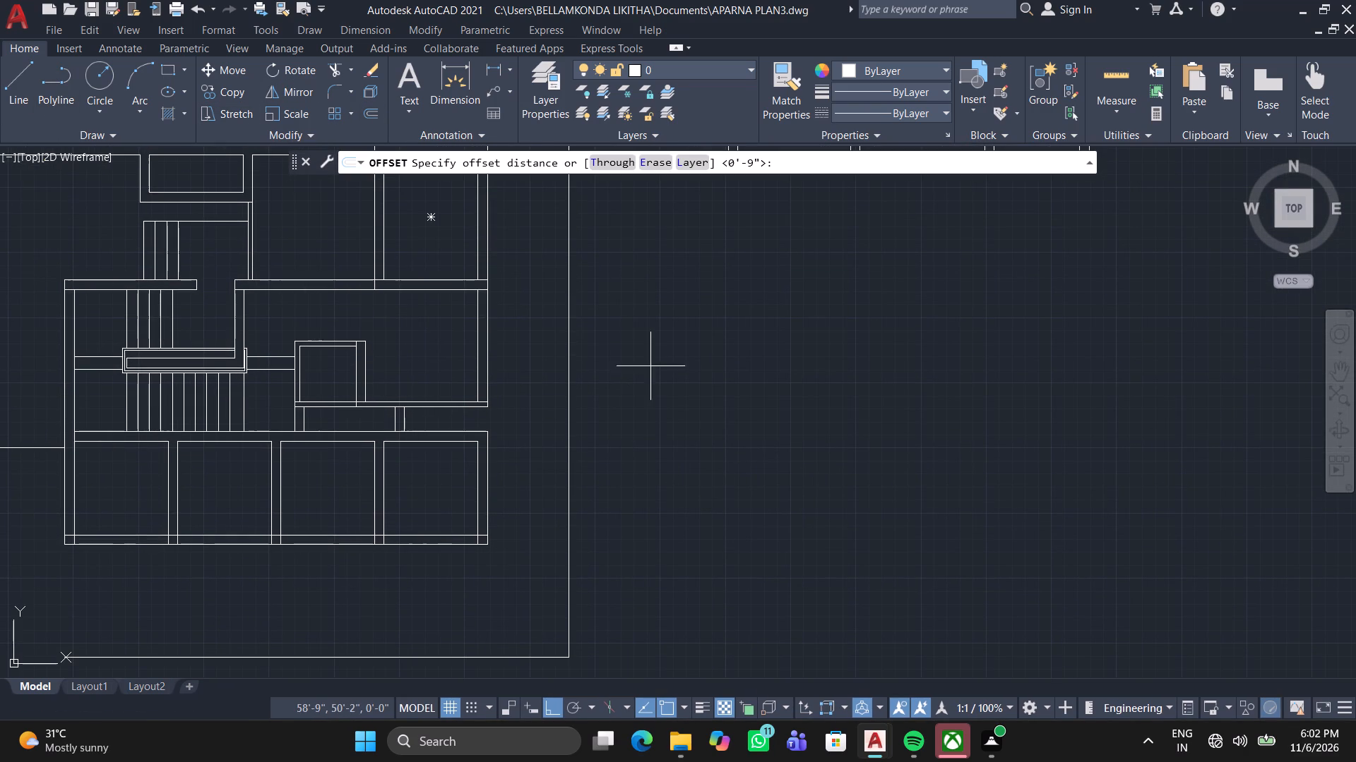
key(space)
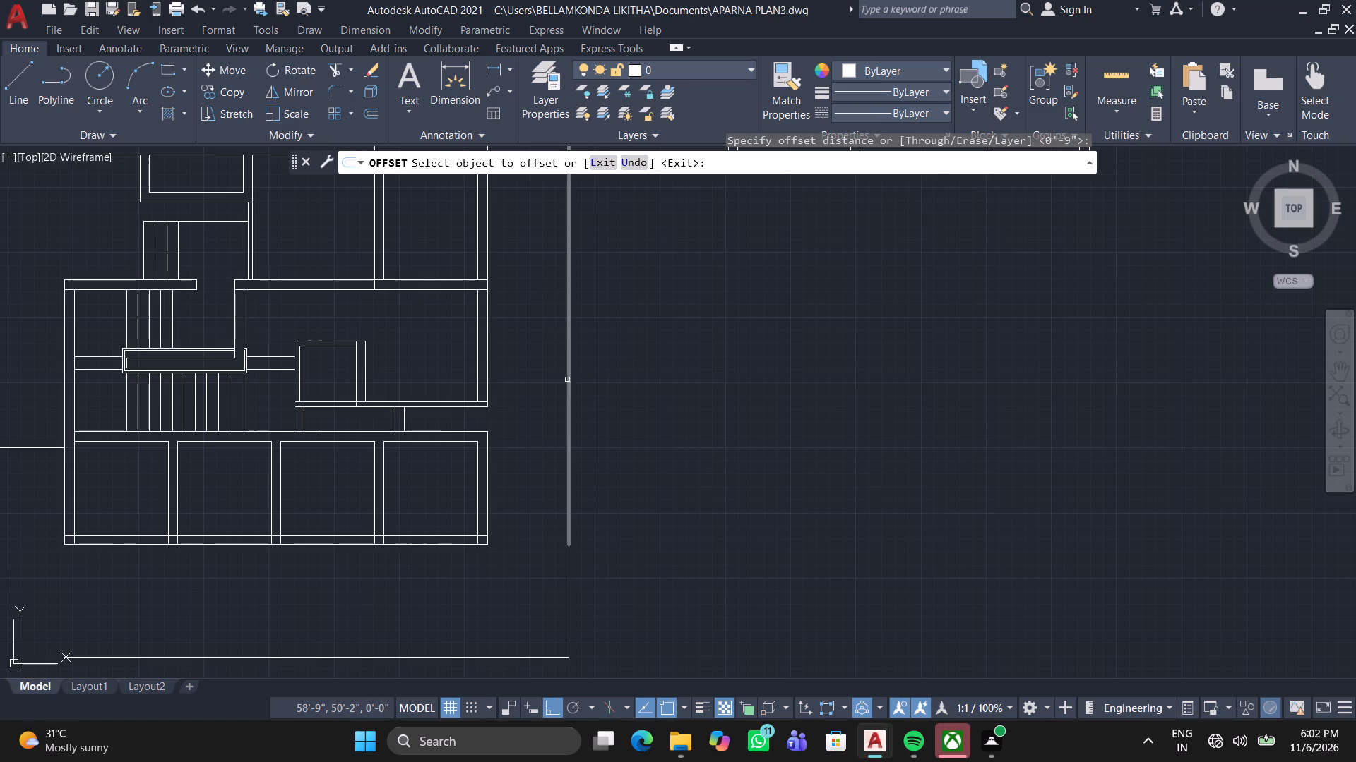
click(570, 385)
click(648, 393)
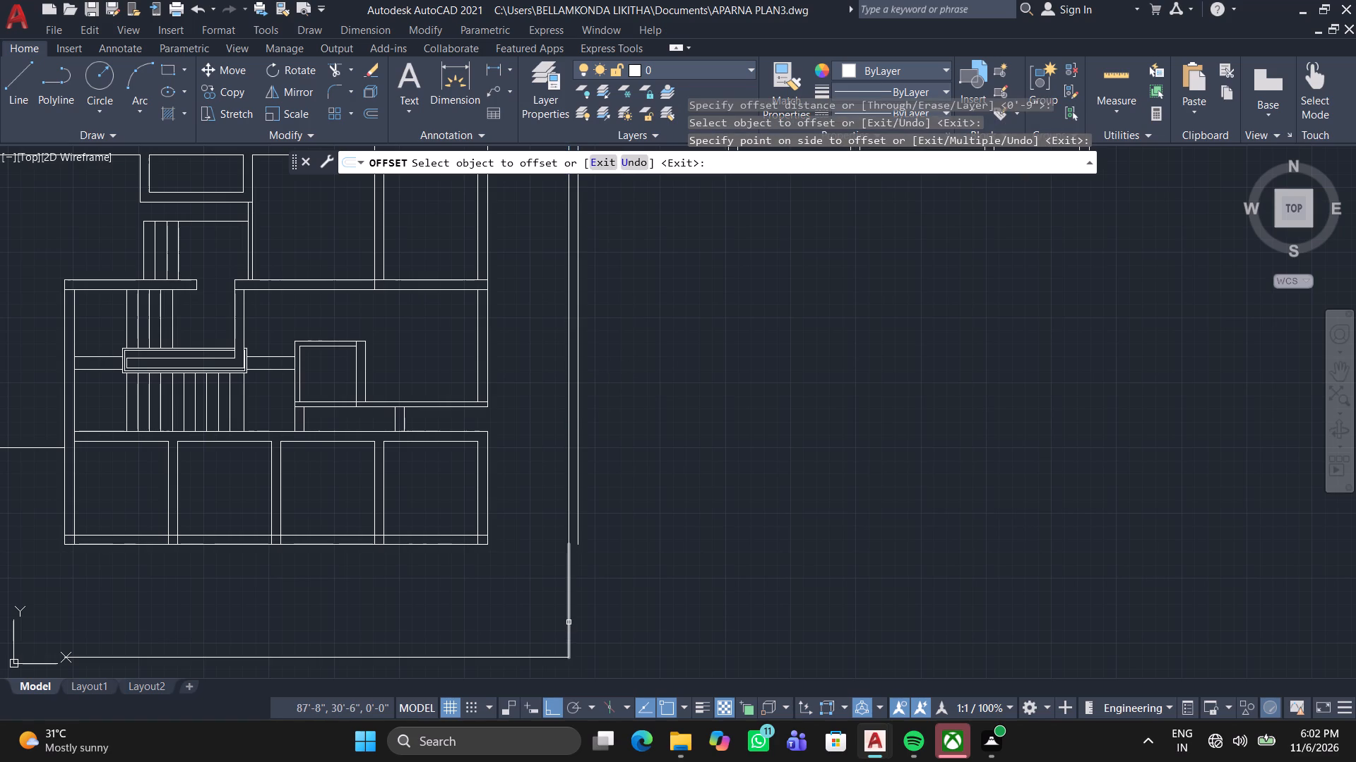
click(569, 622)
click(694, 615)
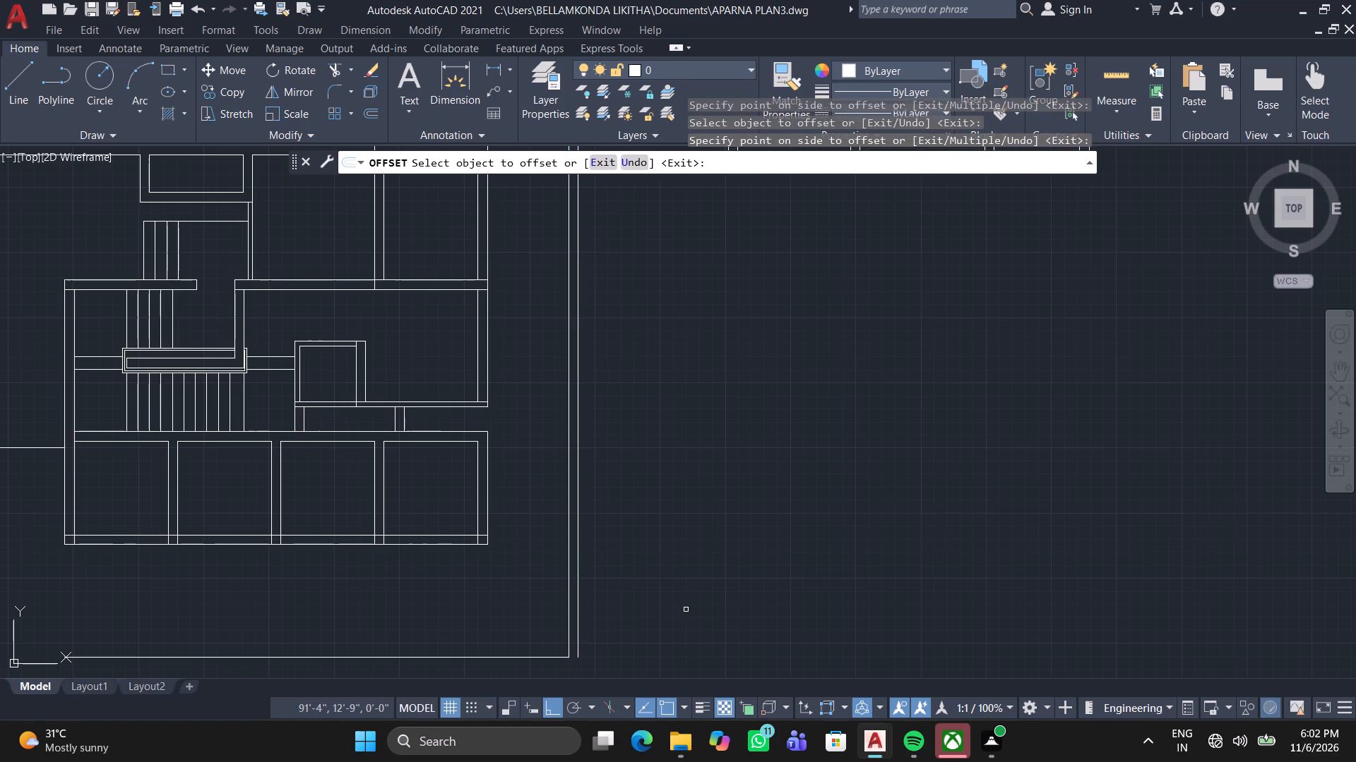
middle_drag(684, 610, 749, 507)
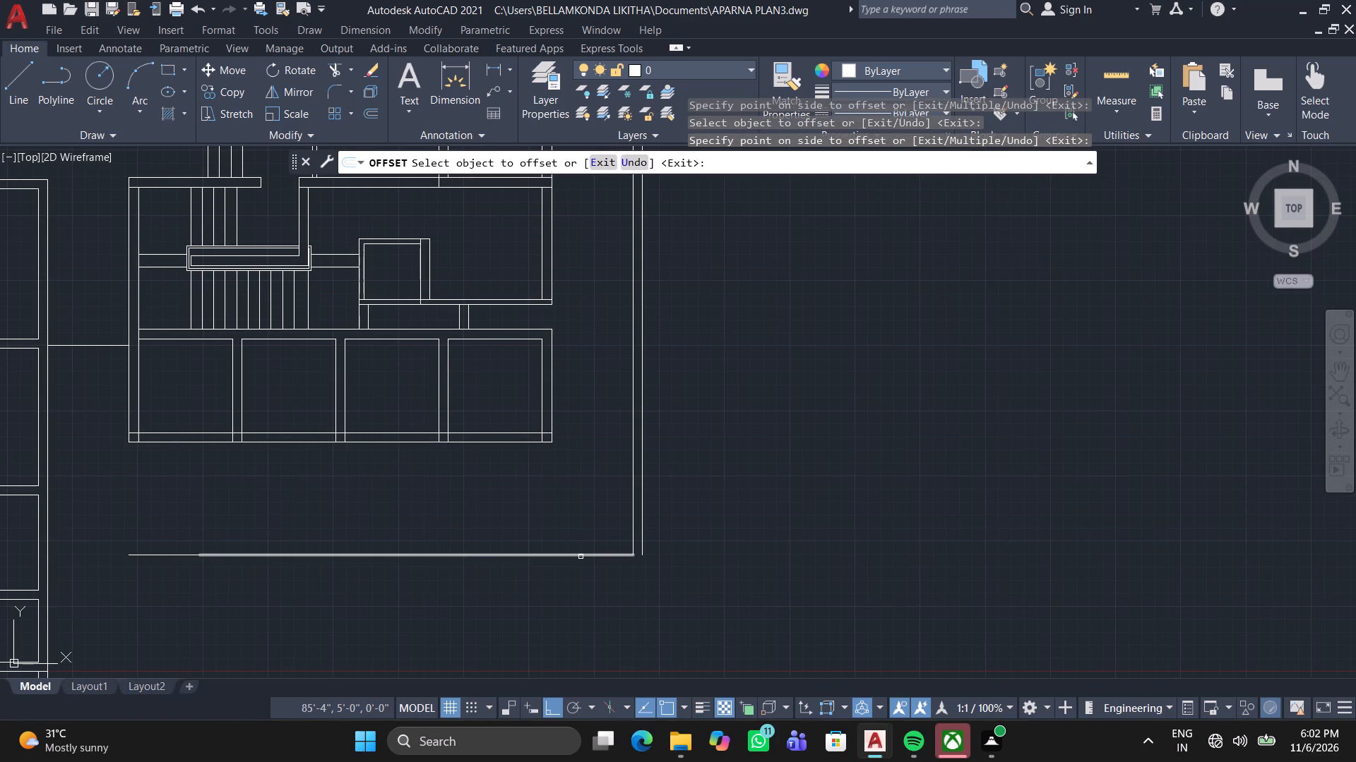
click(581, 557)
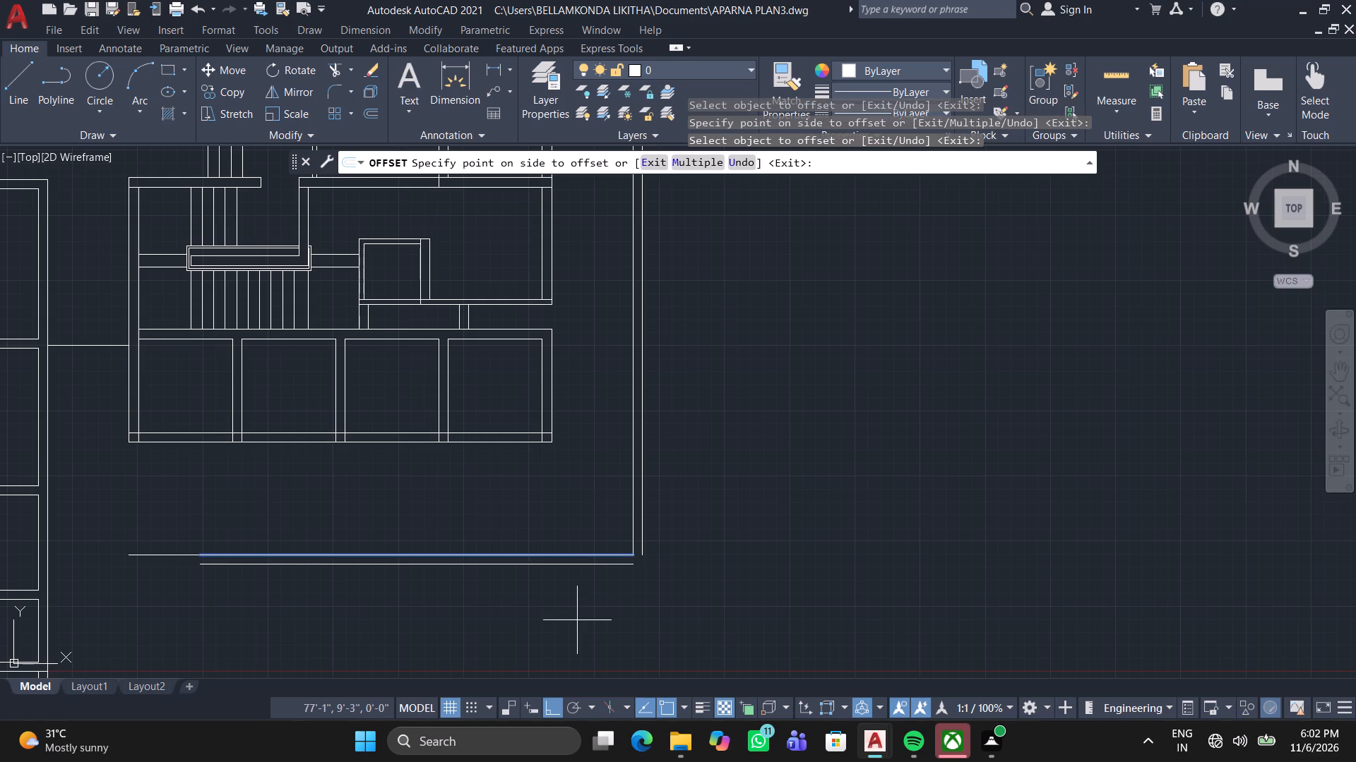
click(577, 619)
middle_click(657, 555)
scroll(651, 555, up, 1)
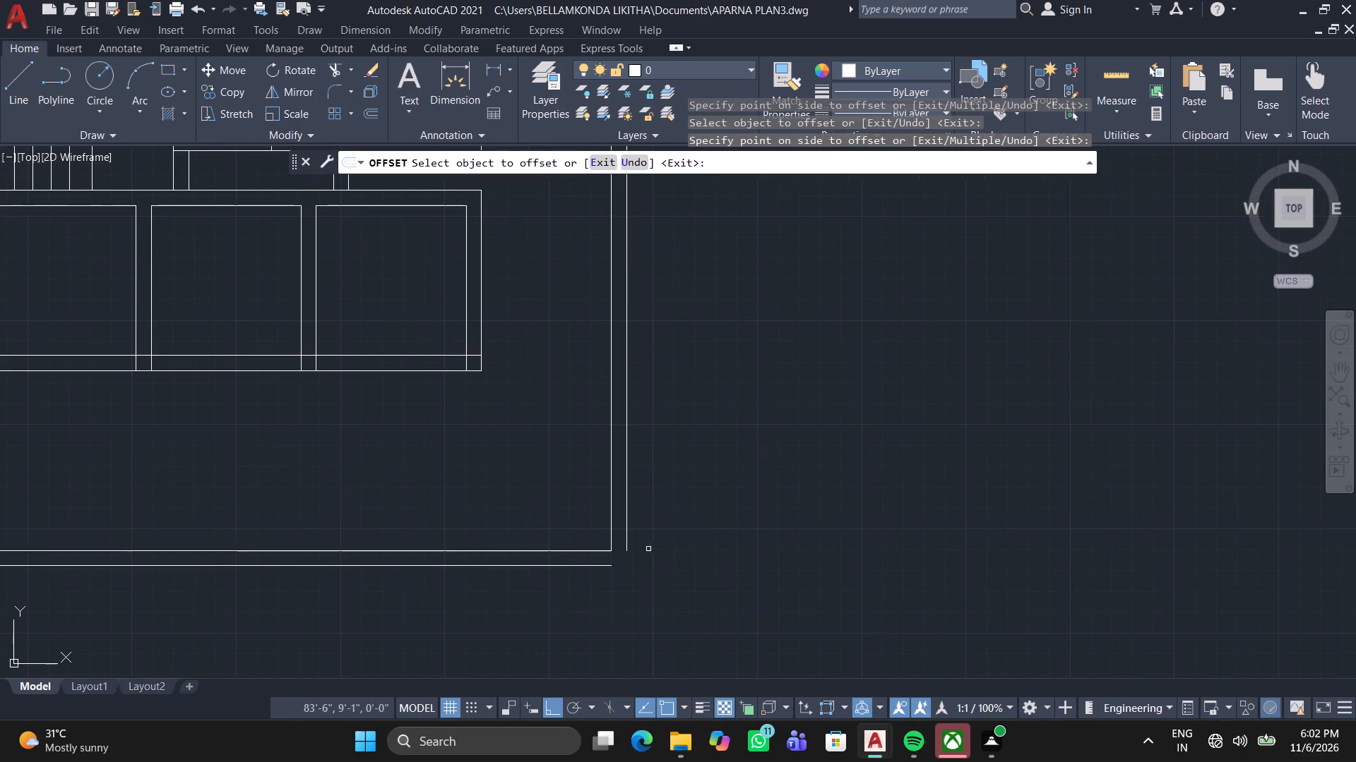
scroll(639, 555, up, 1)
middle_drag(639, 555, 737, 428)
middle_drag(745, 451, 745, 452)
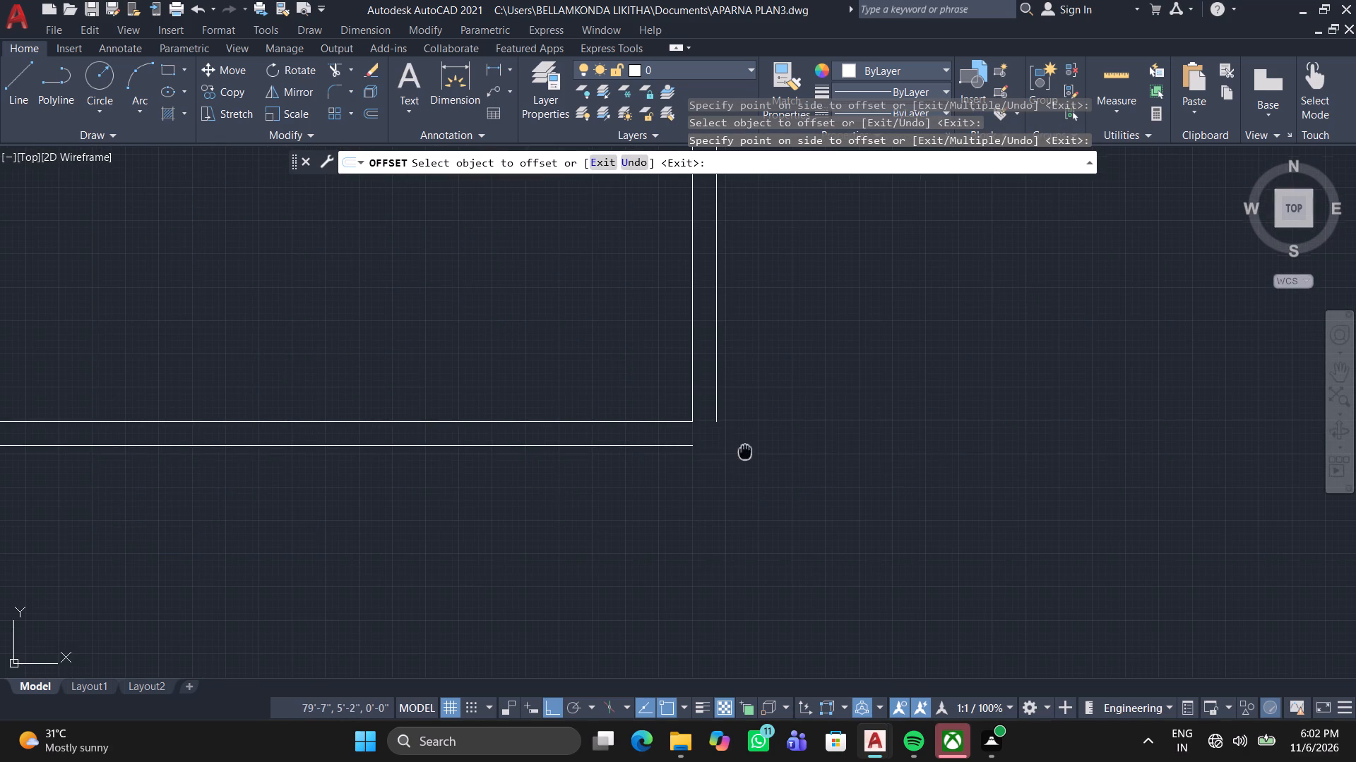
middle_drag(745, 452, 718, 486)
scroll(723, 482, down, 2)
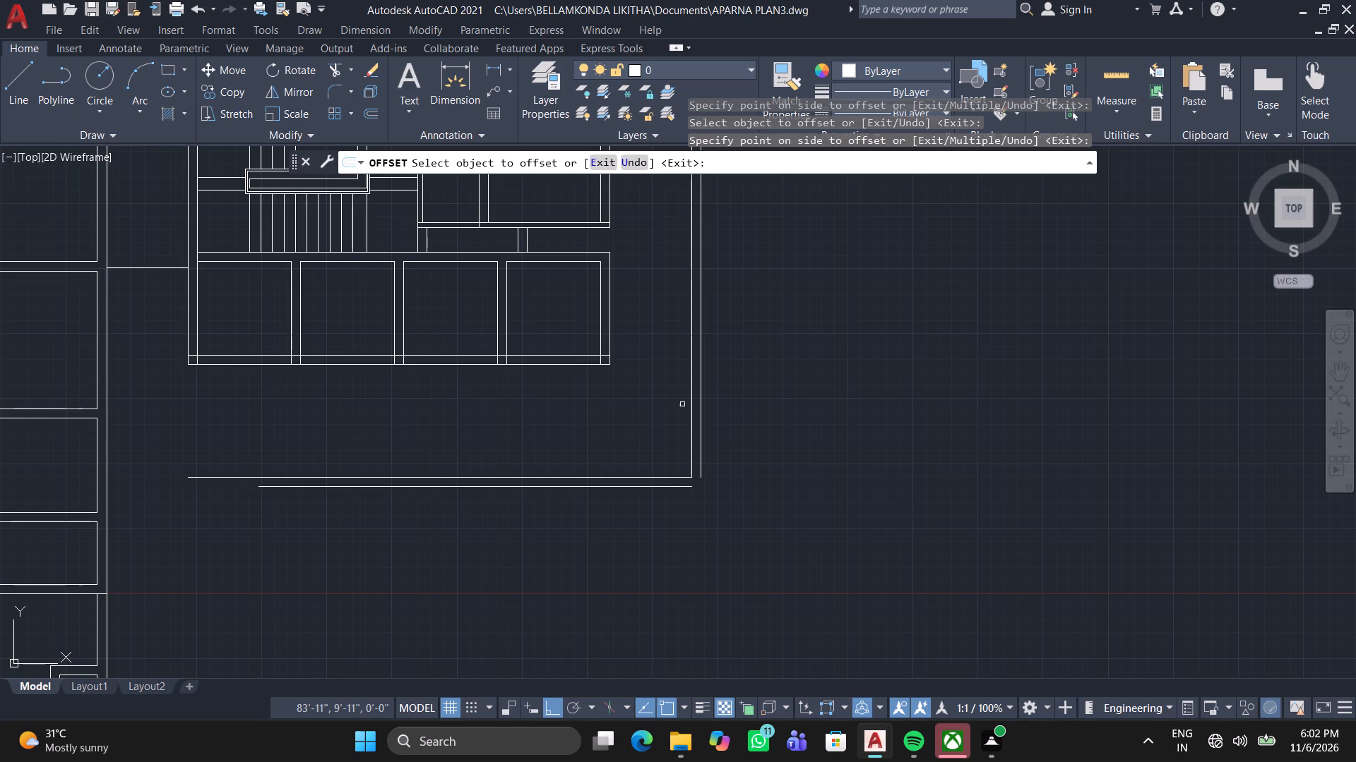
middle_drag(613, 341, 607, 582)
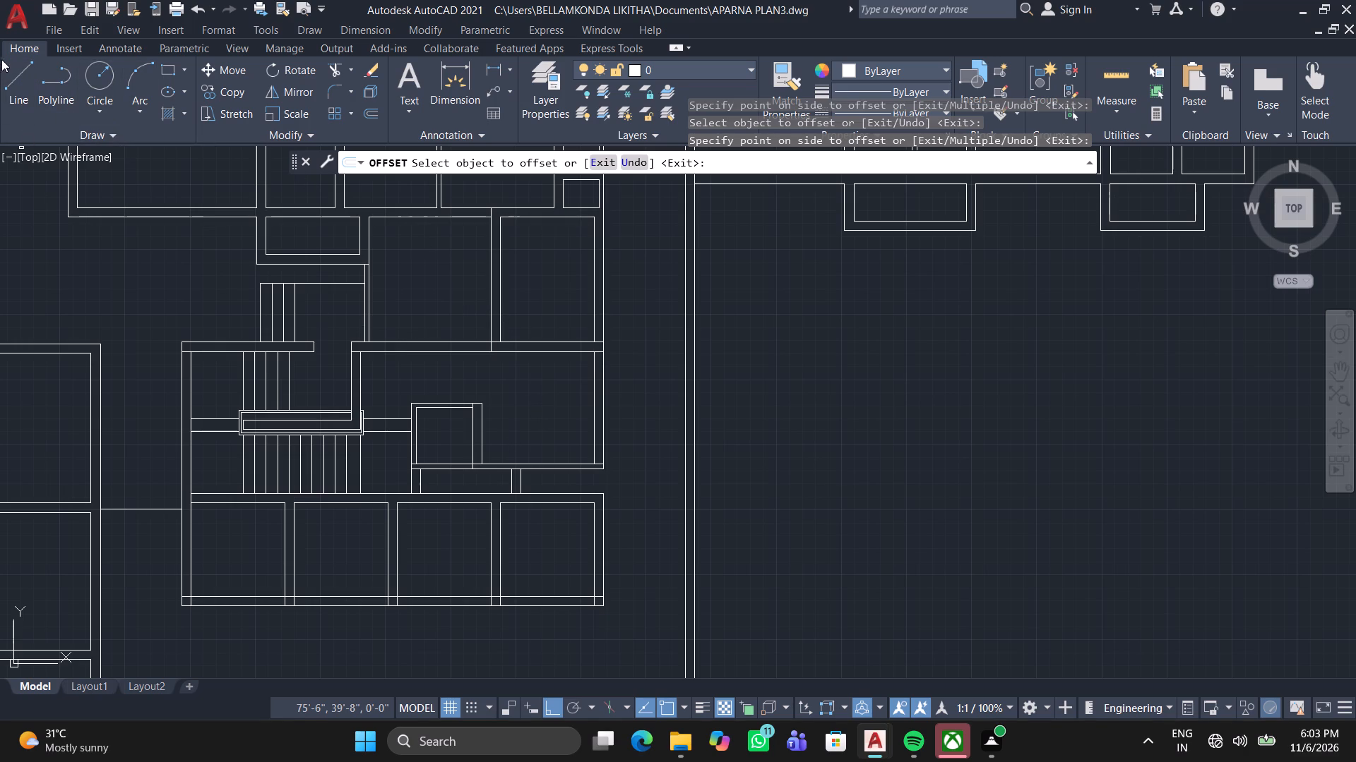
Draw a 33' line eastward from the outer line of the long east boundary wall, south of the eastern unit.
click(17, 75)
scroll(207, 442, up, 5)
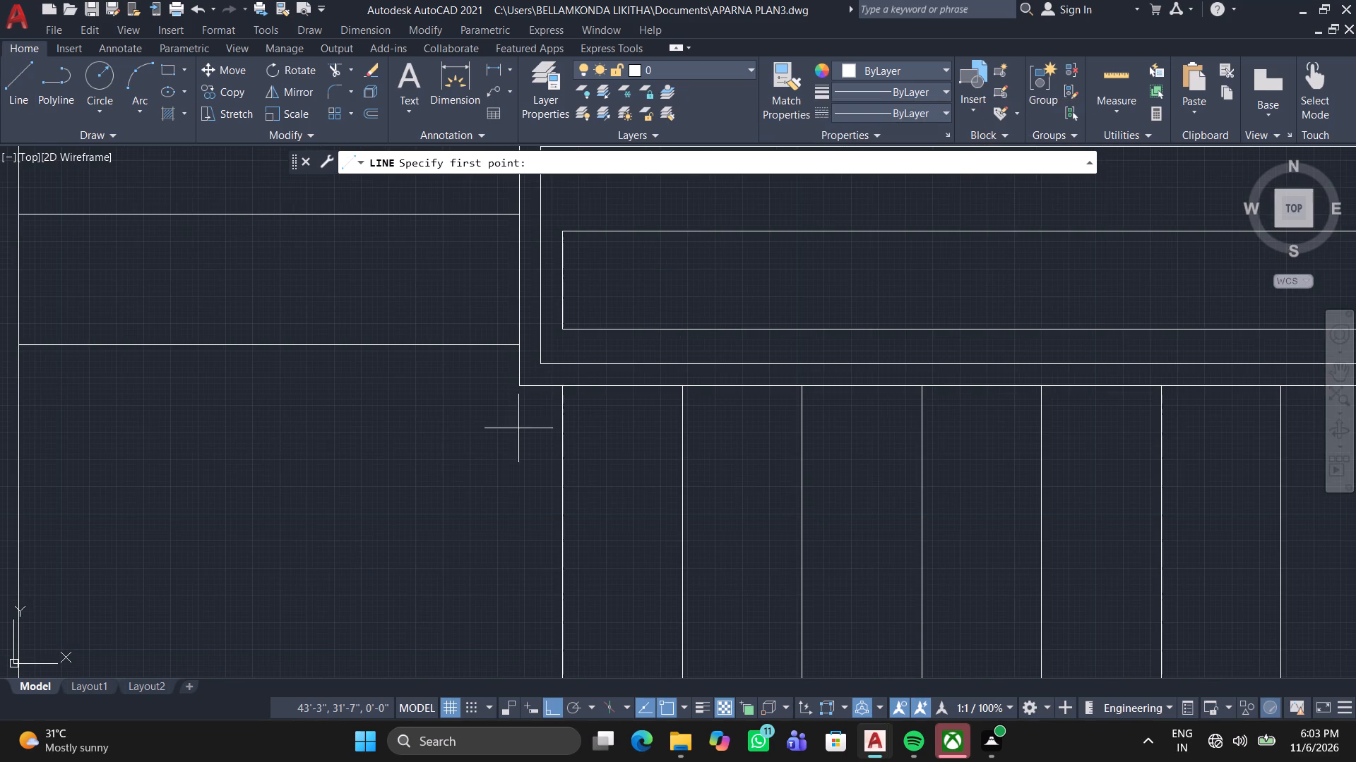
scroll(575, 419, down, 1)
scroll(631, 389, down, 1)
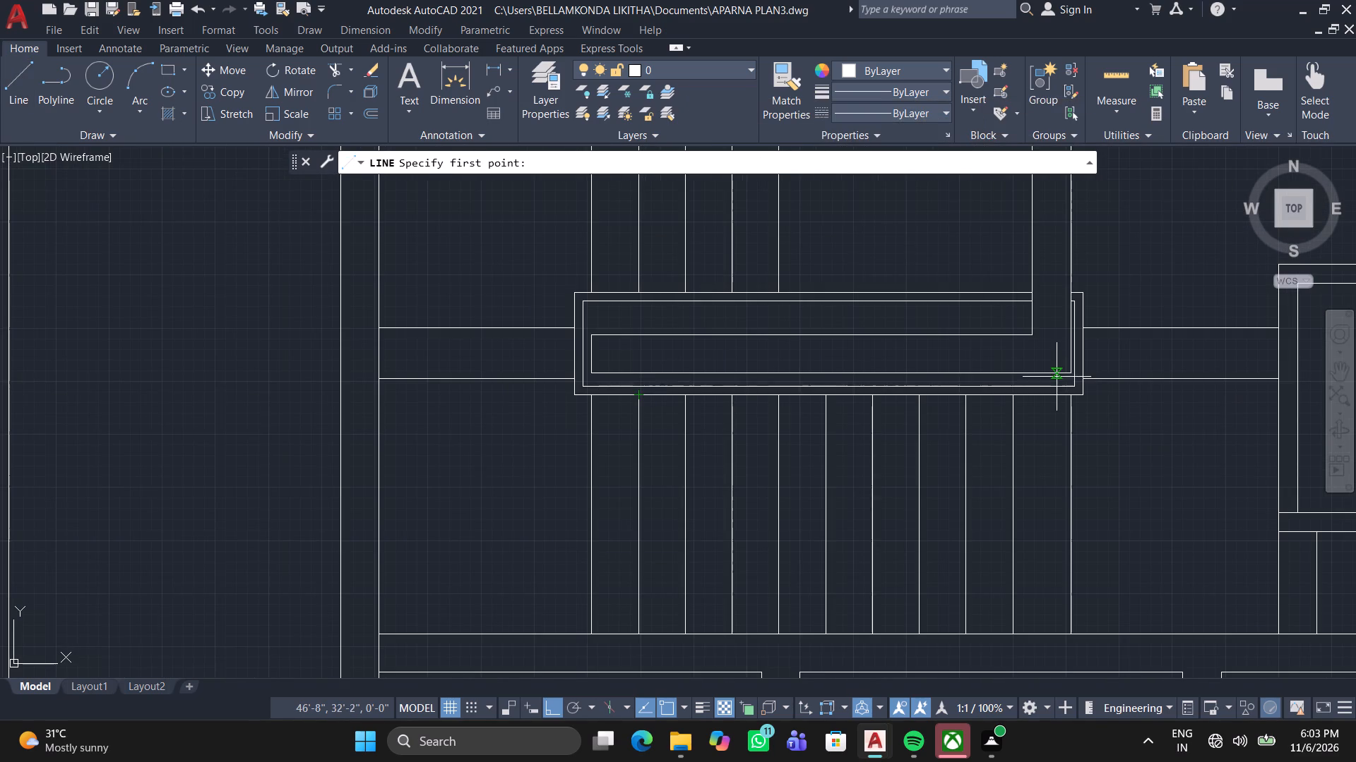
middle_drag(1057, 386, 474, 494)
scroll(474, 494, down, 2)
scroll(751, 433, down, 3)
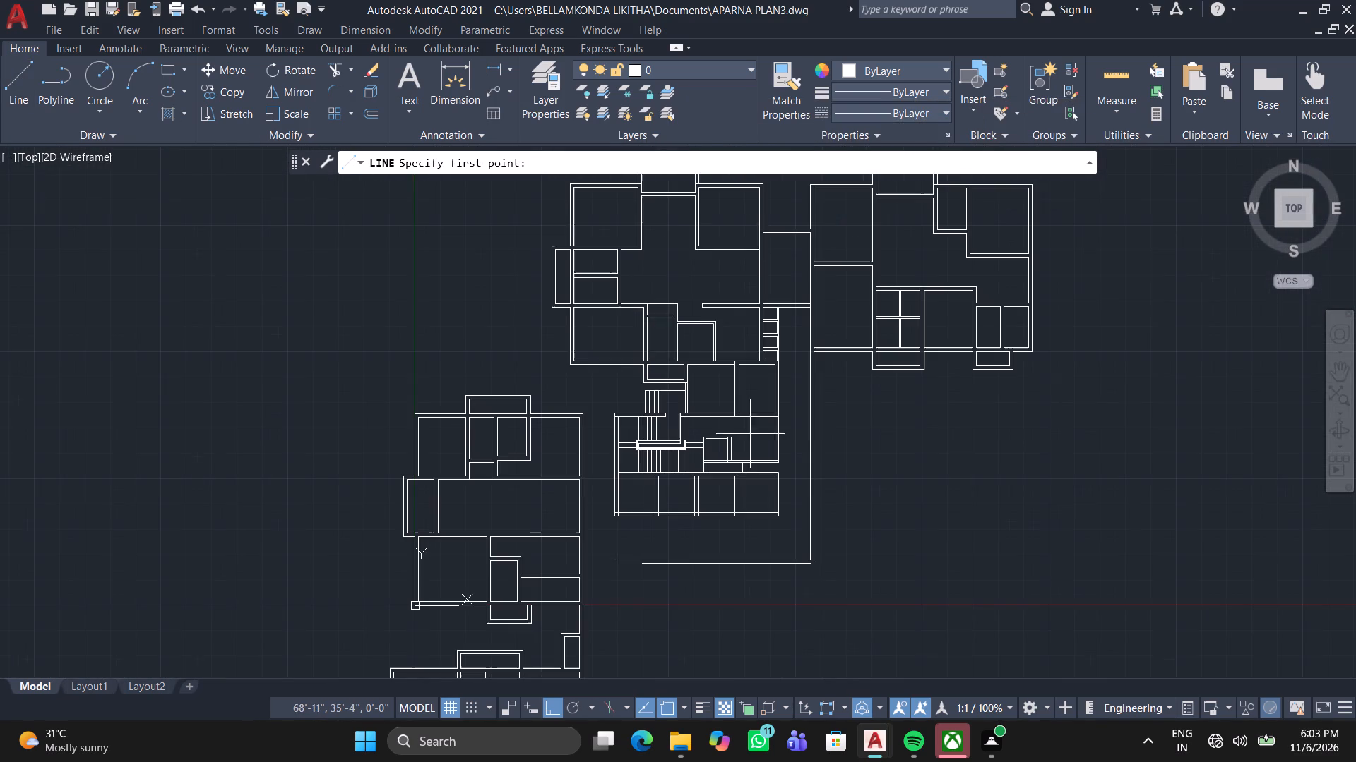
middle_drag(831, 454, 768, 335)
scroll(768, 335, down, 2)
scroll(767, 349, up, 2)
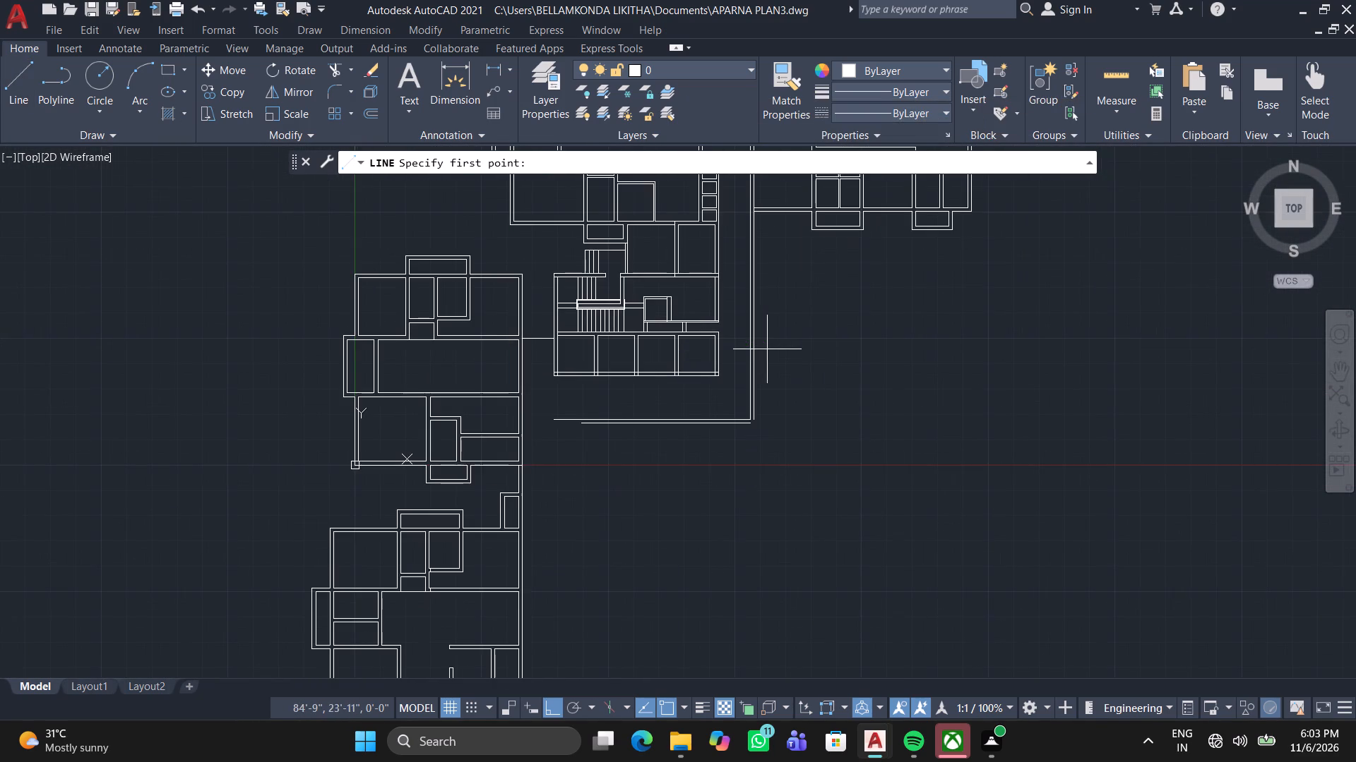
scroll(767, 349, up, 2)
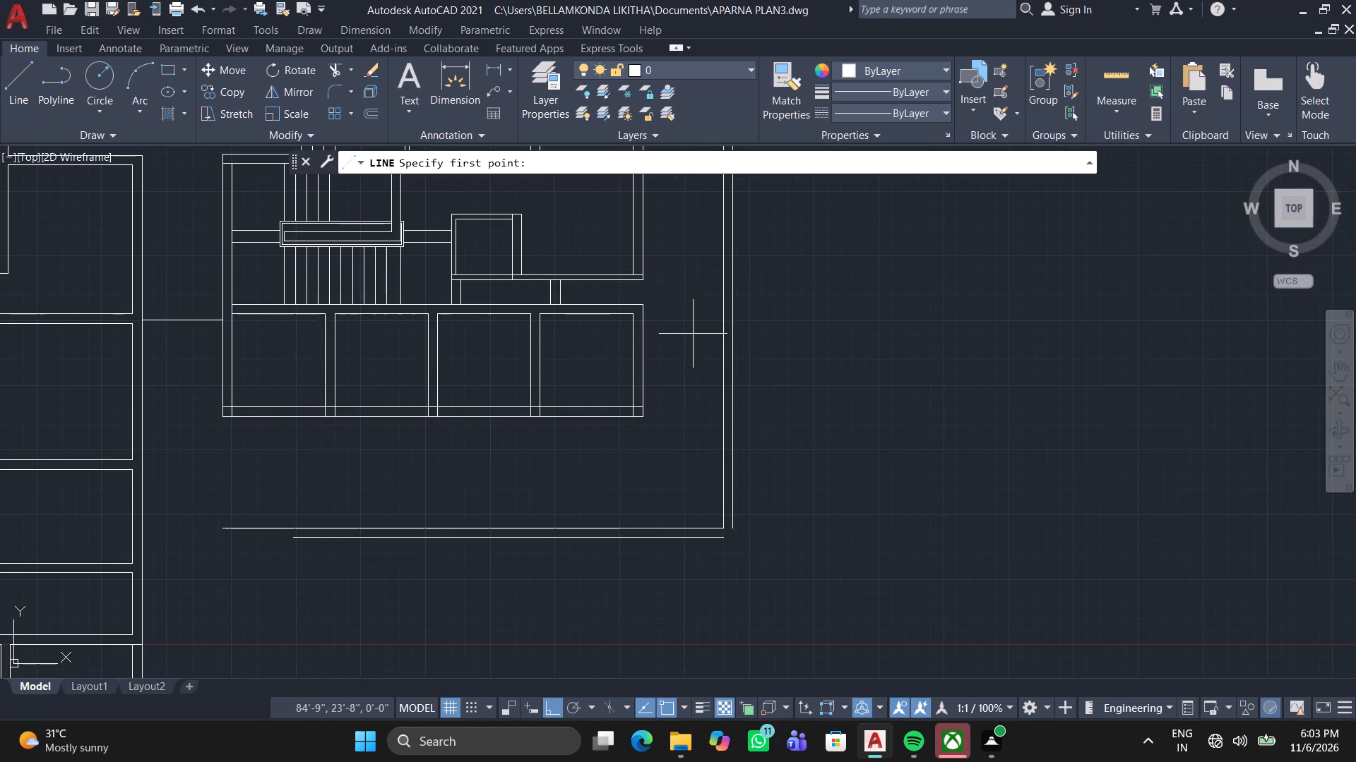
middle_drag(670, 365, 601, 511)
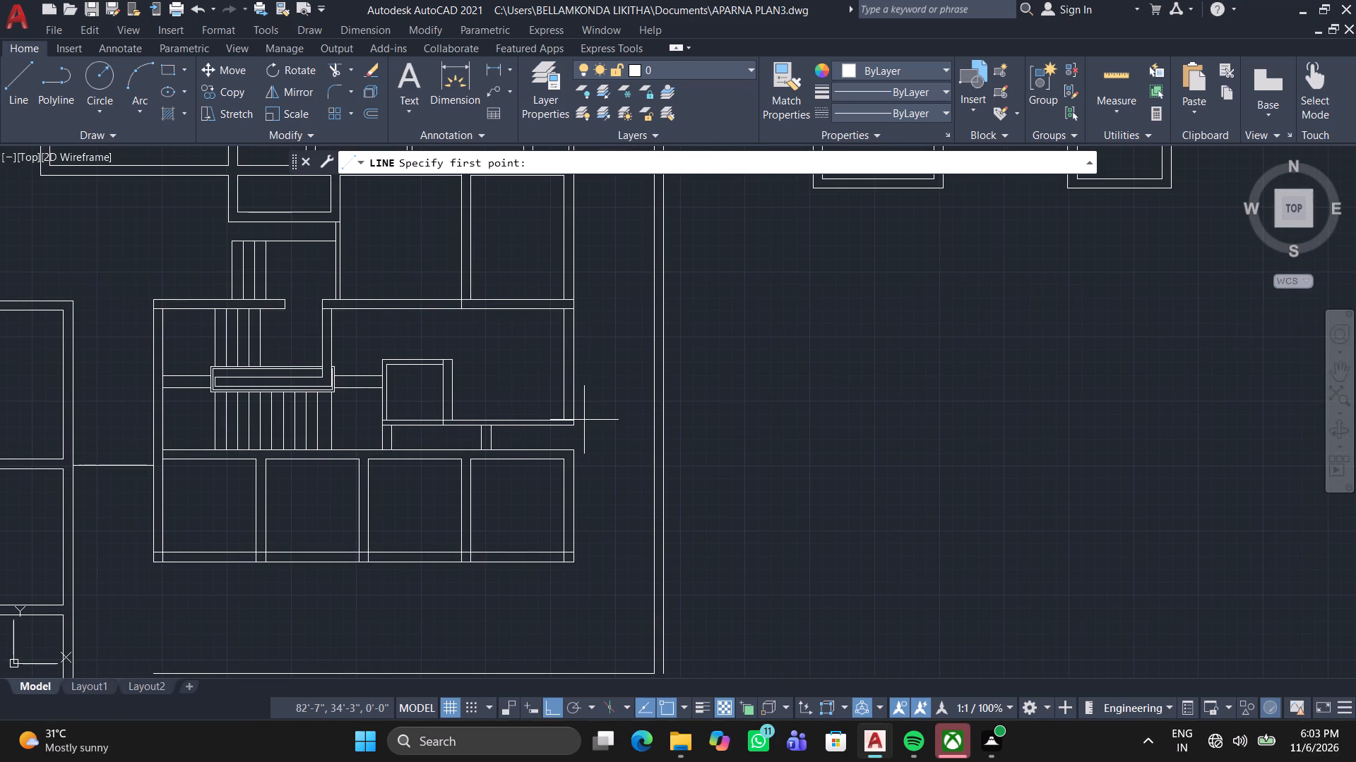
middle_drag(602, 351, 552, 423)
scroll(555, 452, up, 1)
middle_drag(554, 455, 696, 428)
scroll(695, 421, down, 1)
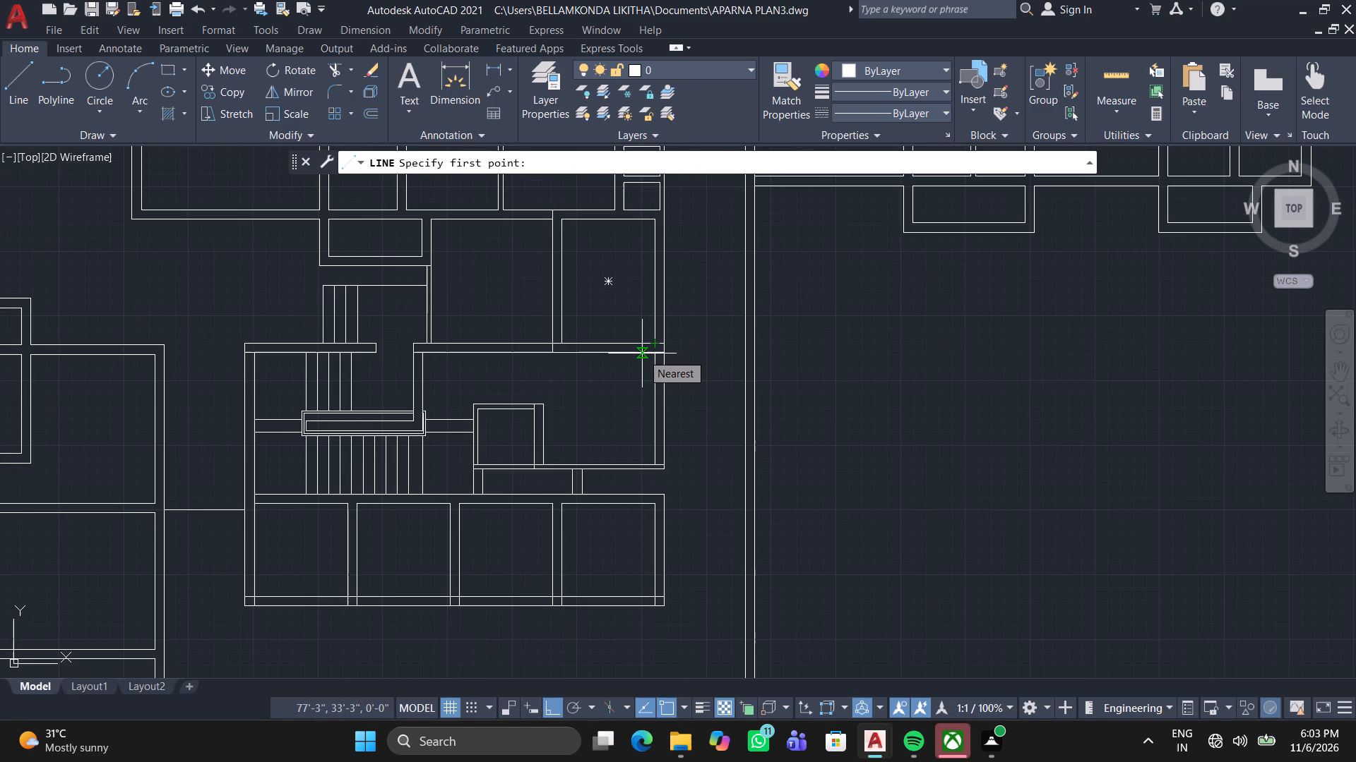
scroll(637, 356, up, 1)
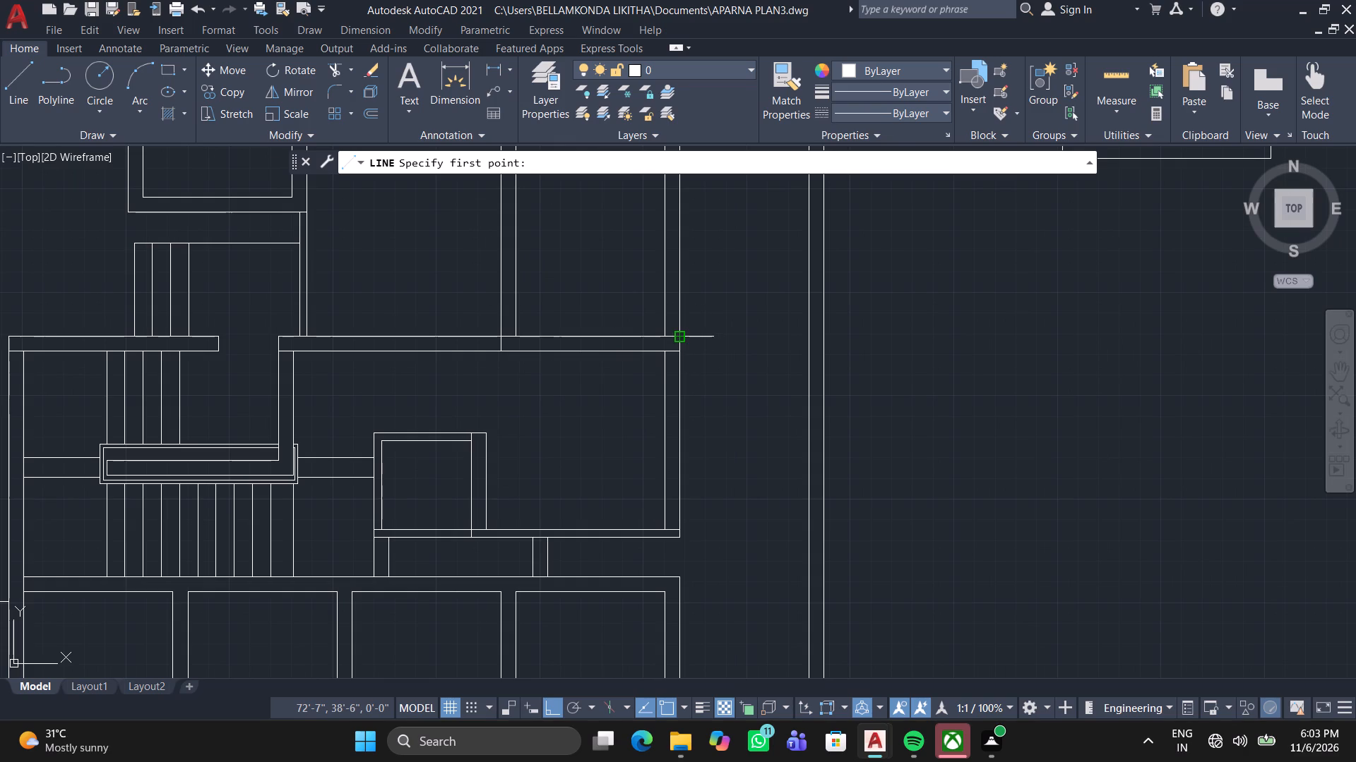
middle_drag(725, 340, 621, 445)
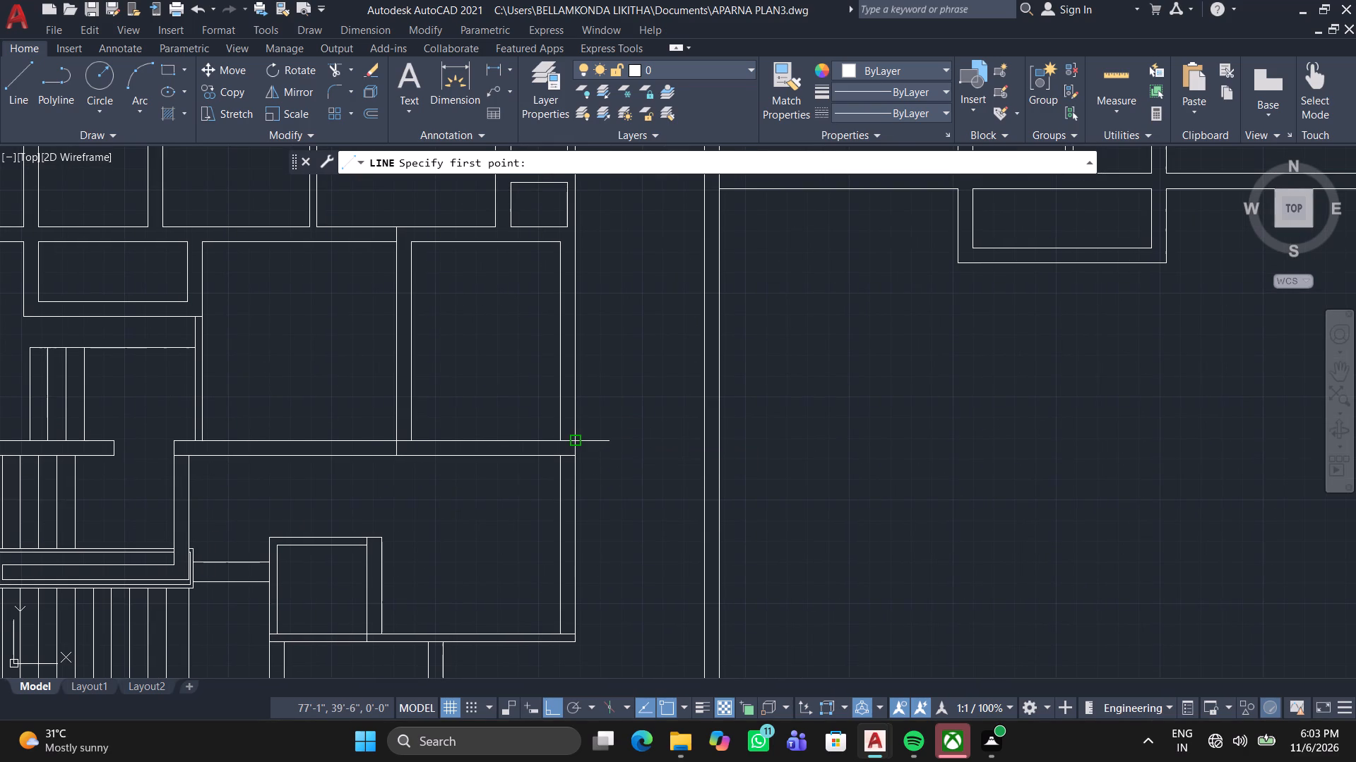
click(720, 397)
middle_drag(1237, 418, 1154, 418)
middle_drag(1103, 404, 1069, 395)
scroll(1081, 397, down, 2)
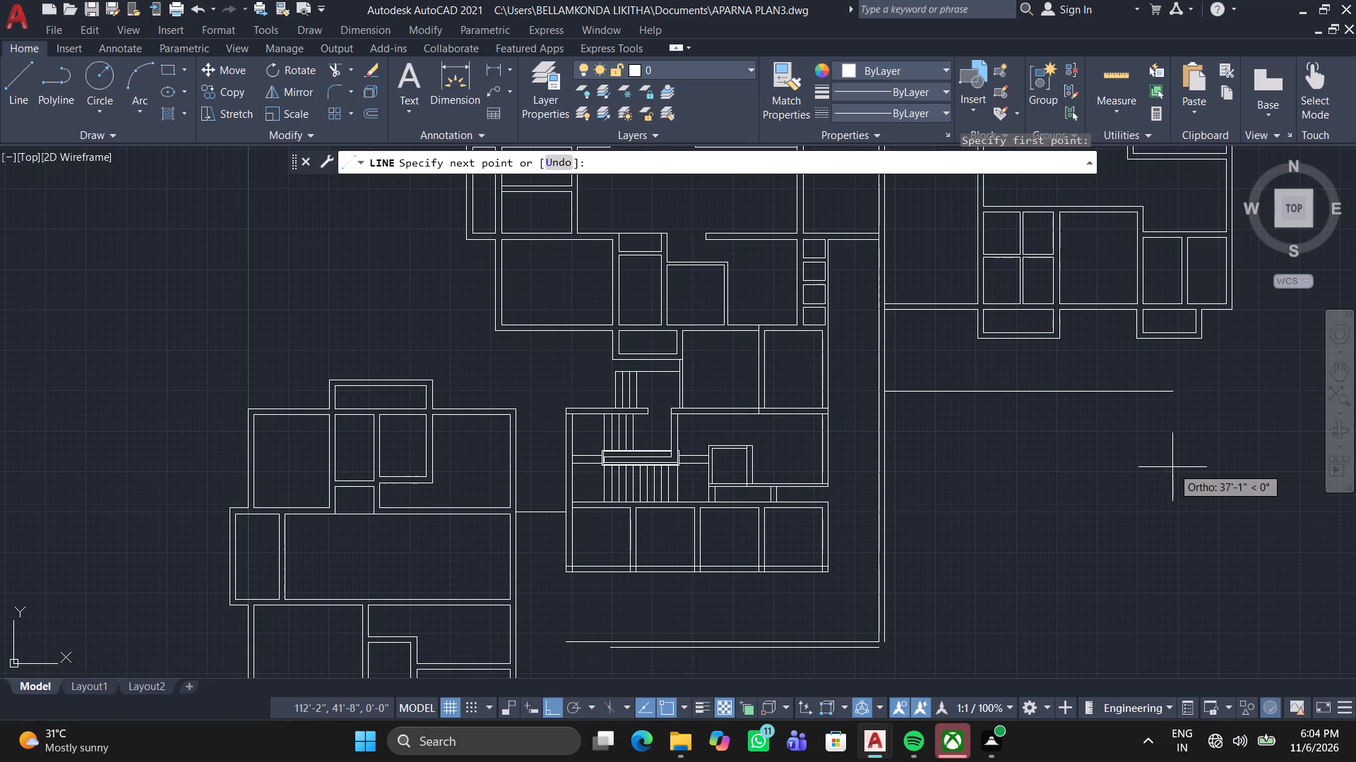
text(32)
key(BackSpace)
key(3)
key(apostrophe)
key(Return)
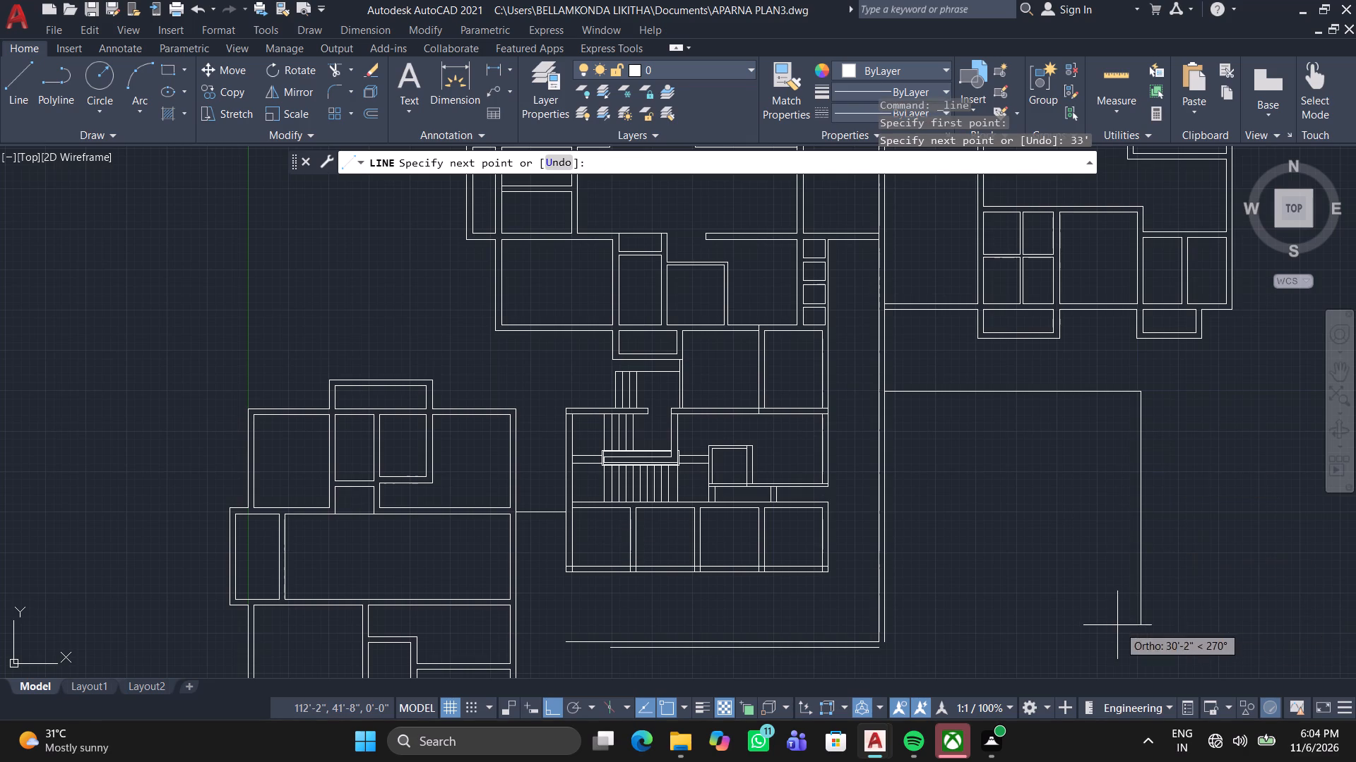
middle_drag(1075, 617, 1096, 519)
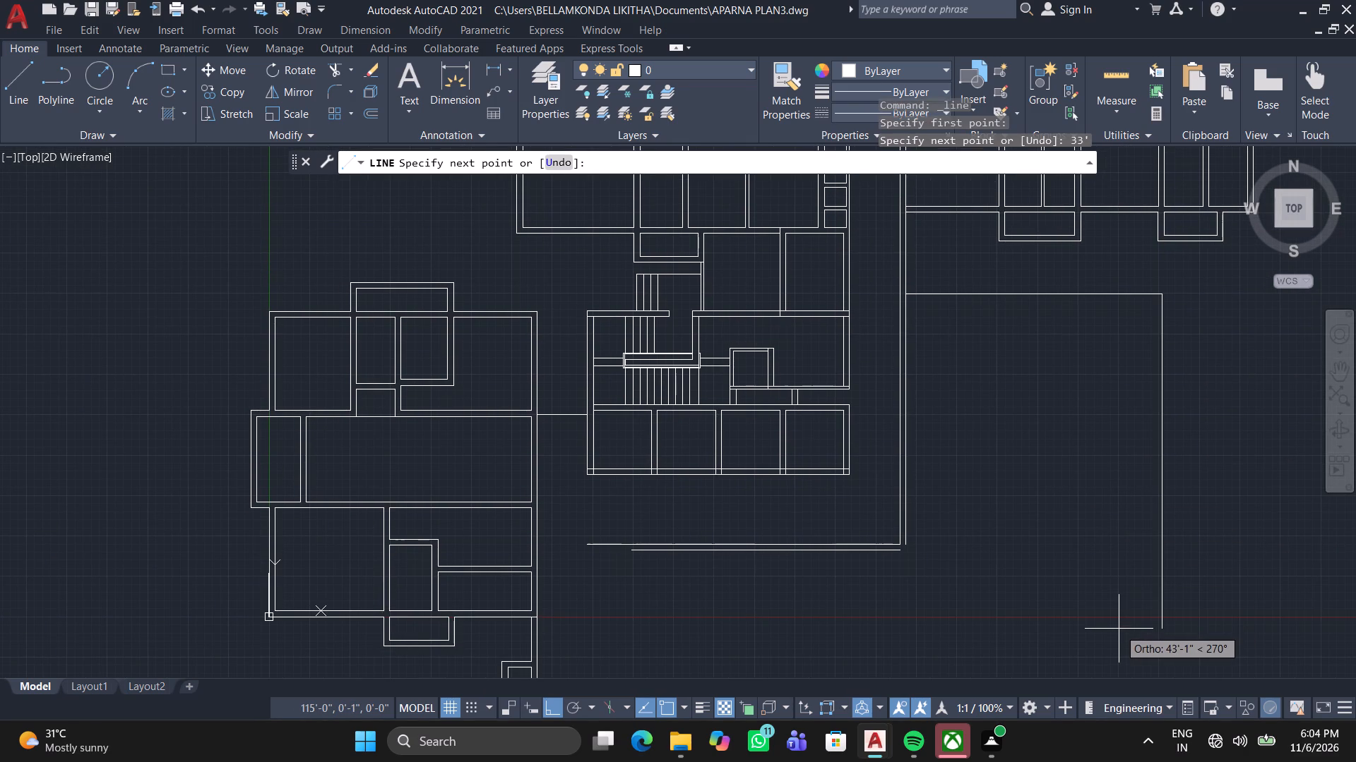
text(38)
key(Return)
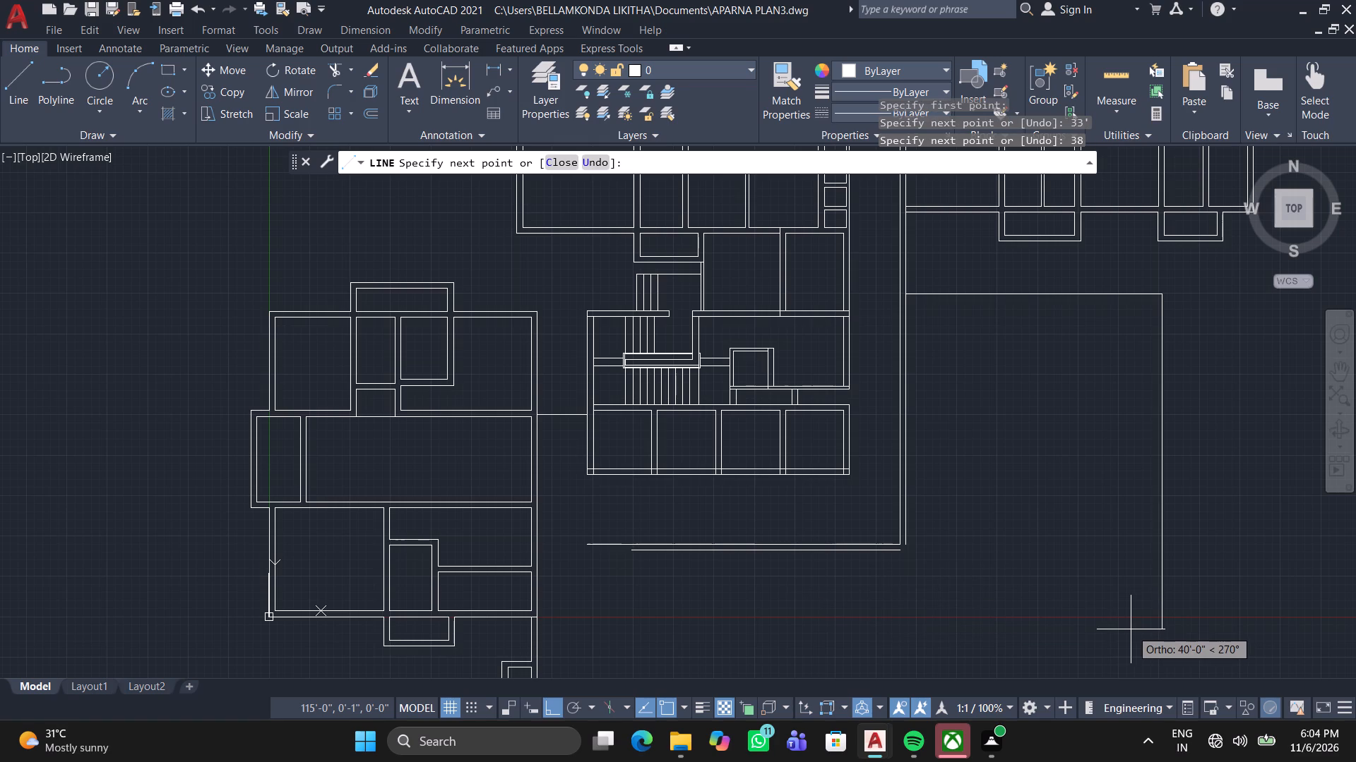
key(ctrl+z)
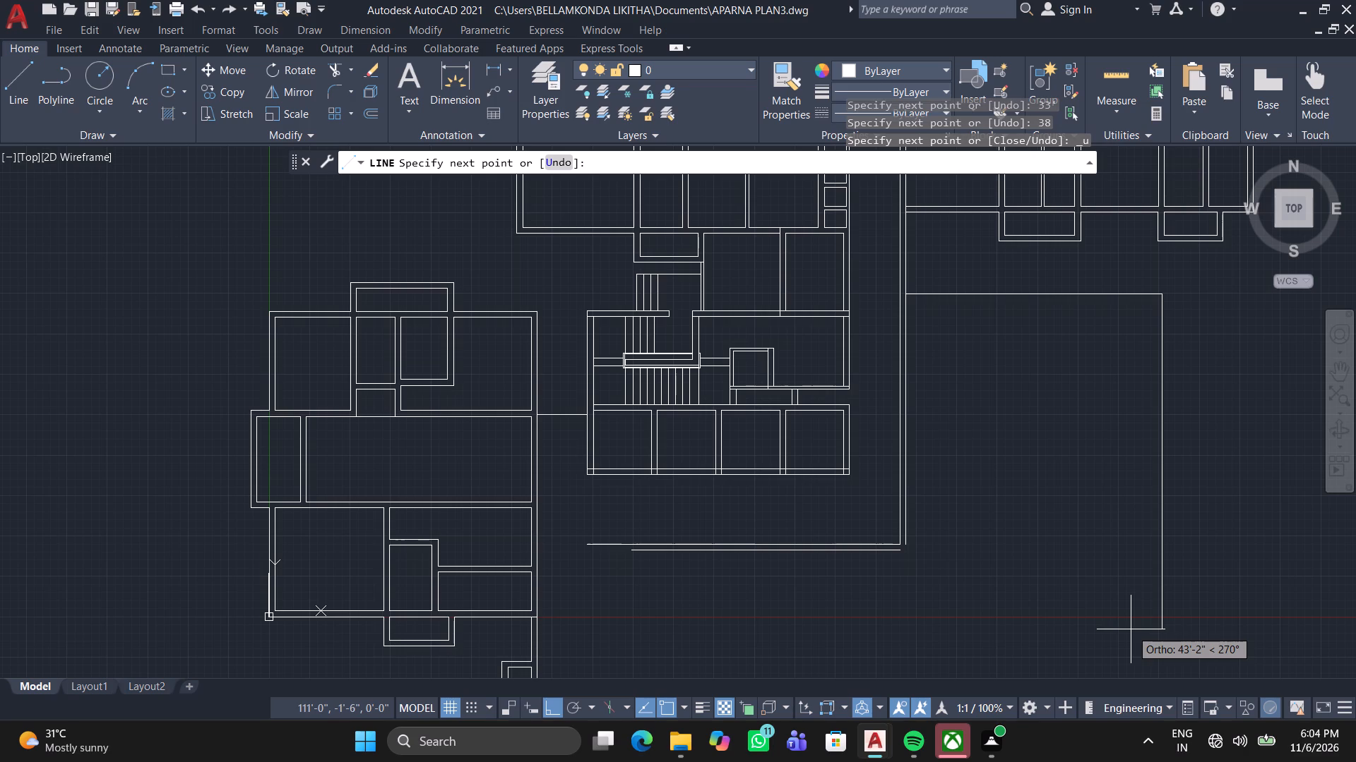
Continue the outline 38' south and 33' back west to align with the east boundary wall's outer line.
text(38)
key(apostrophe)
key(Return)
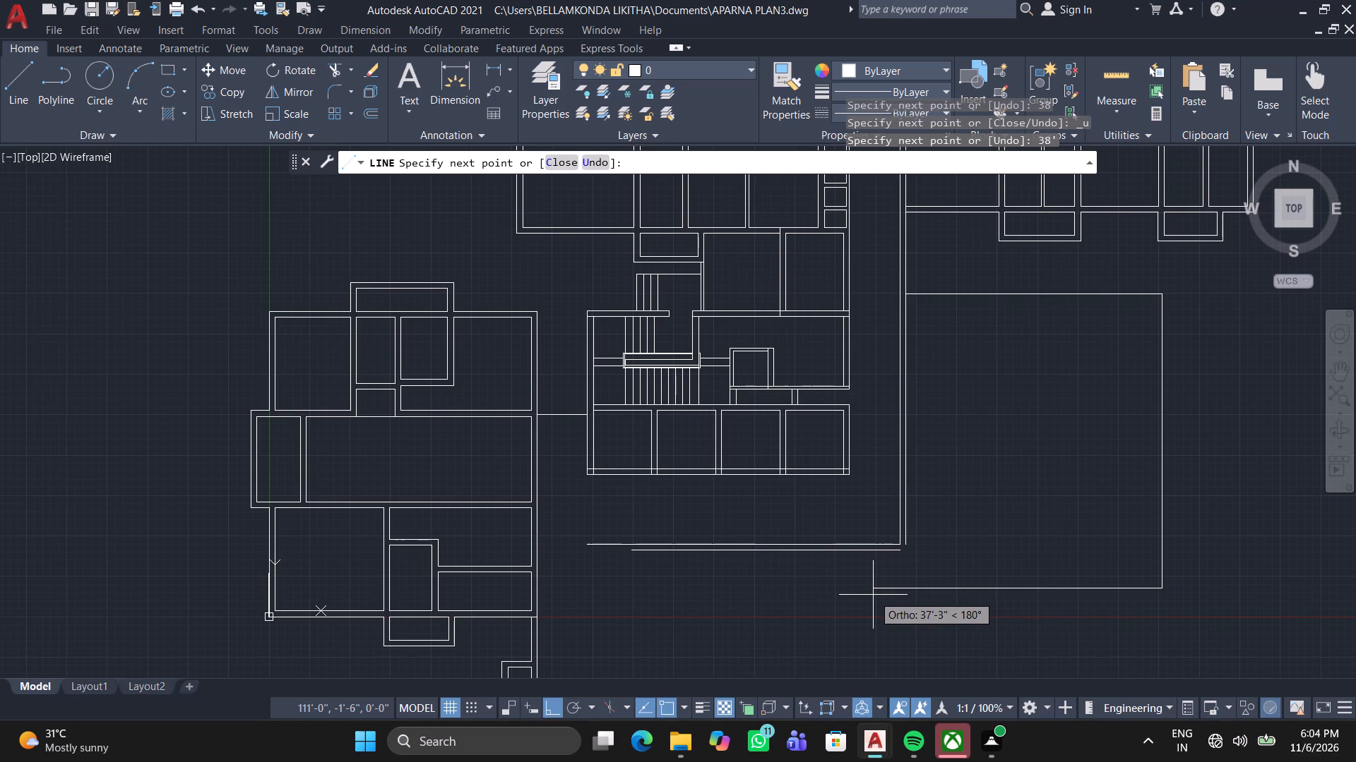
text(33)
key(apostrophe)
key(Return)
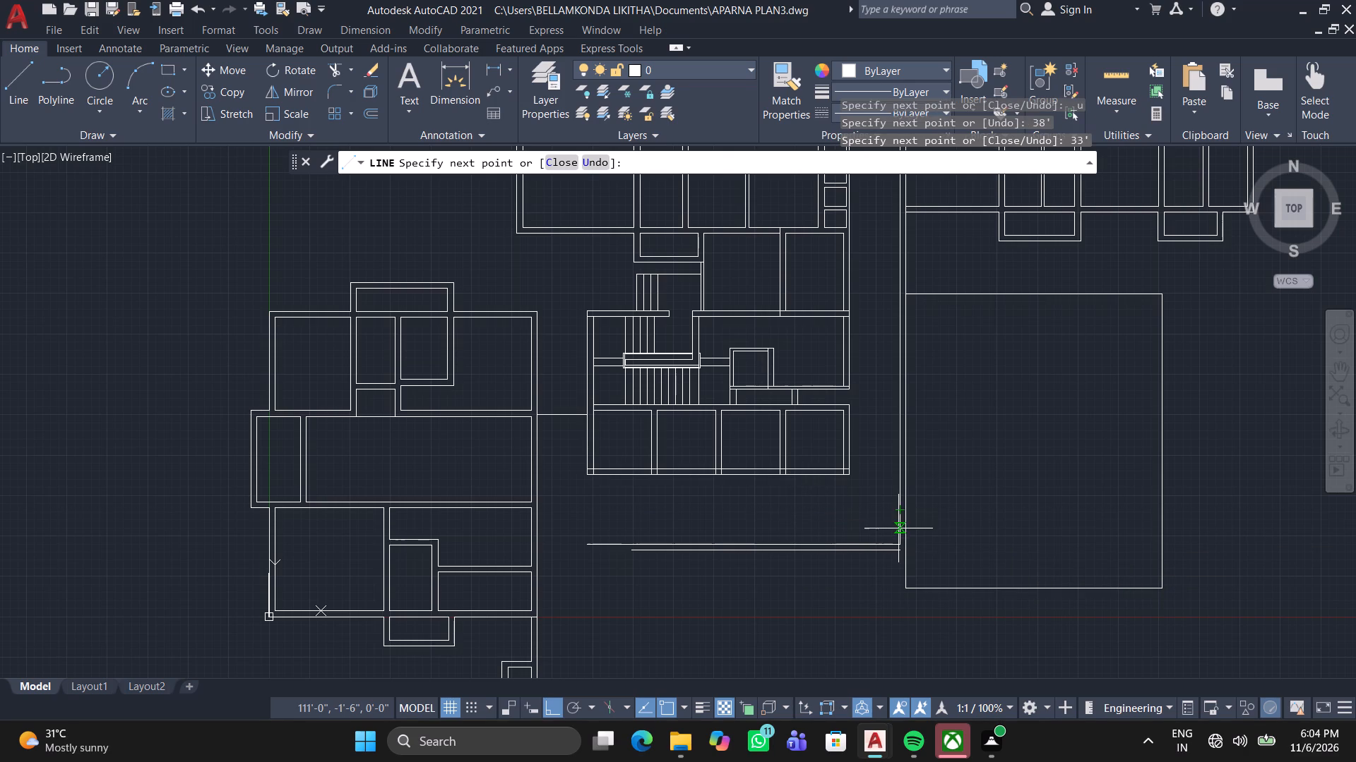
Close the outline's west side by joining its southwest corner to the lower end of the boundary wall's outer line.
scroll(898, 529, up, 1)
middle_drag(898, 530, 917, 429)
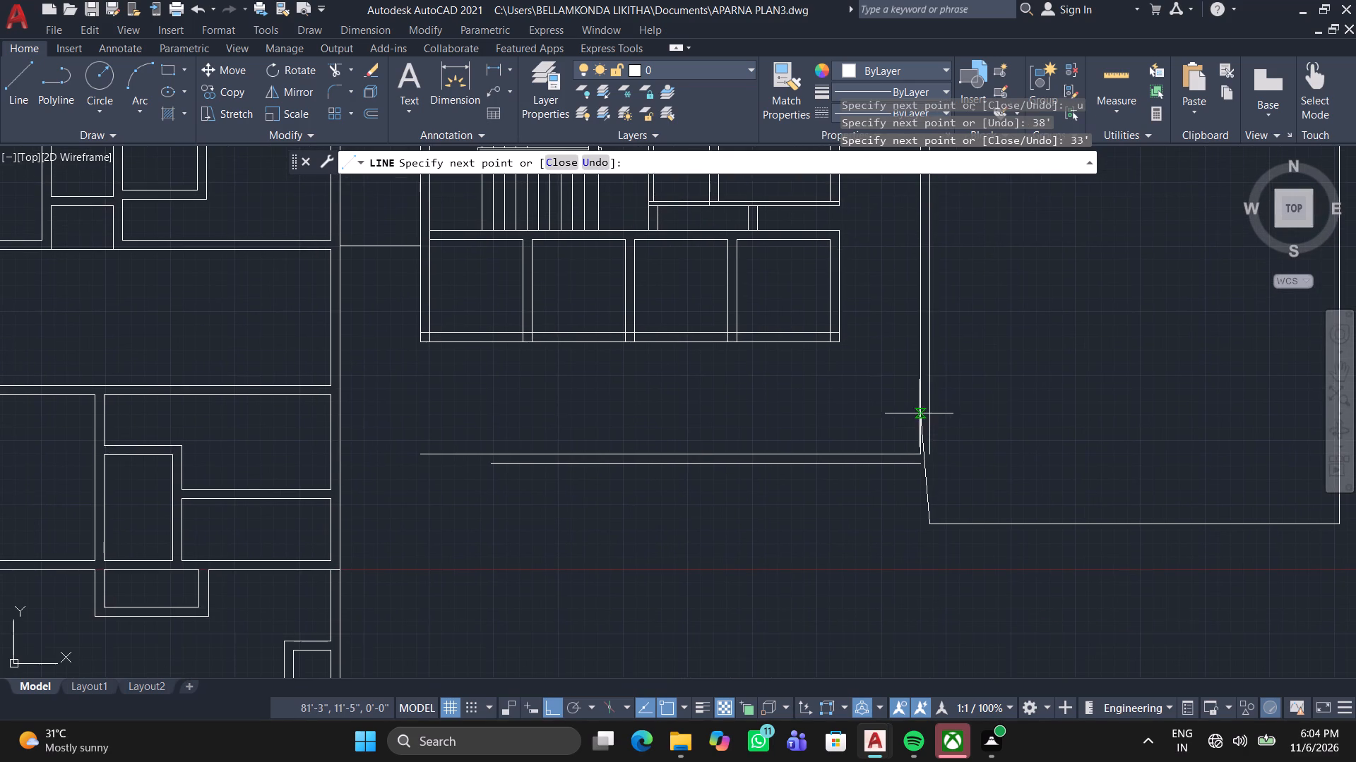
scroll(913, 429, up, 2)
scroll(940, 504, up, 1)
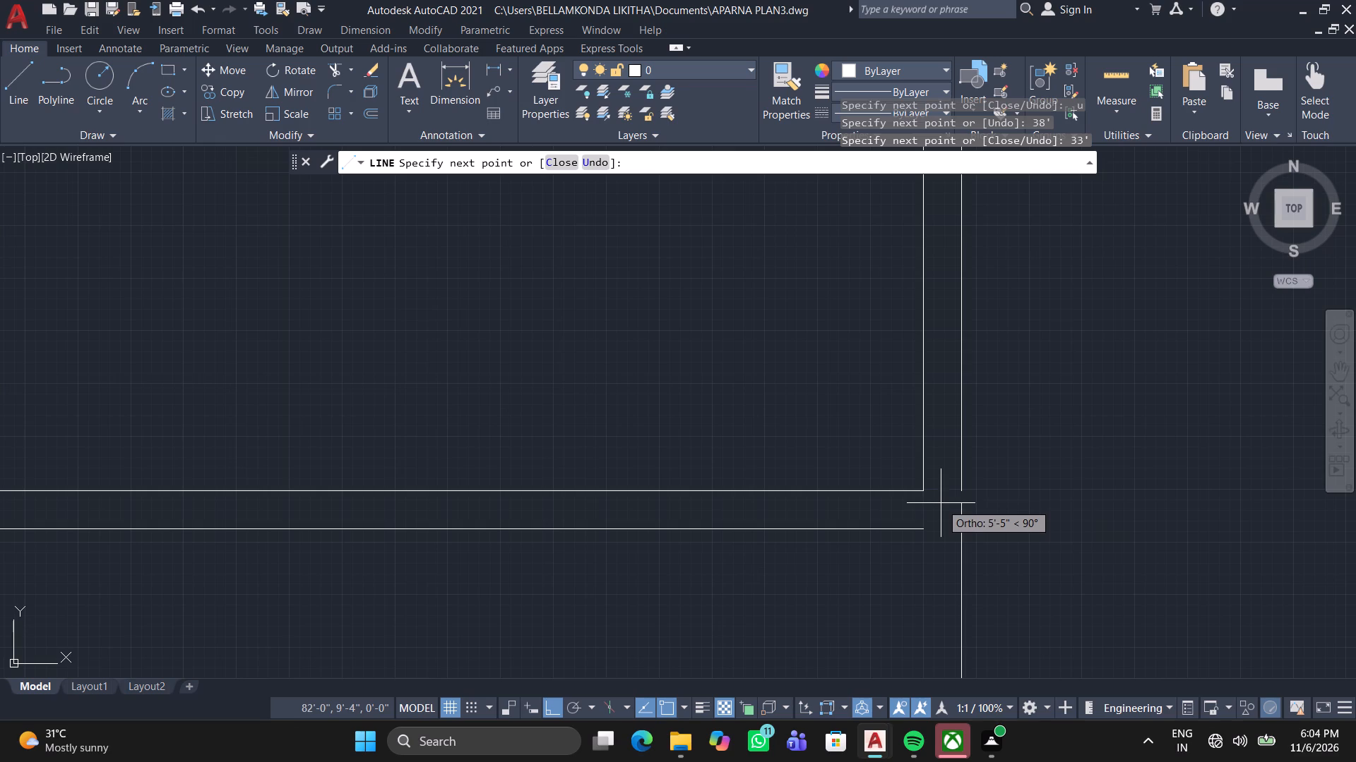
click(958, 493)
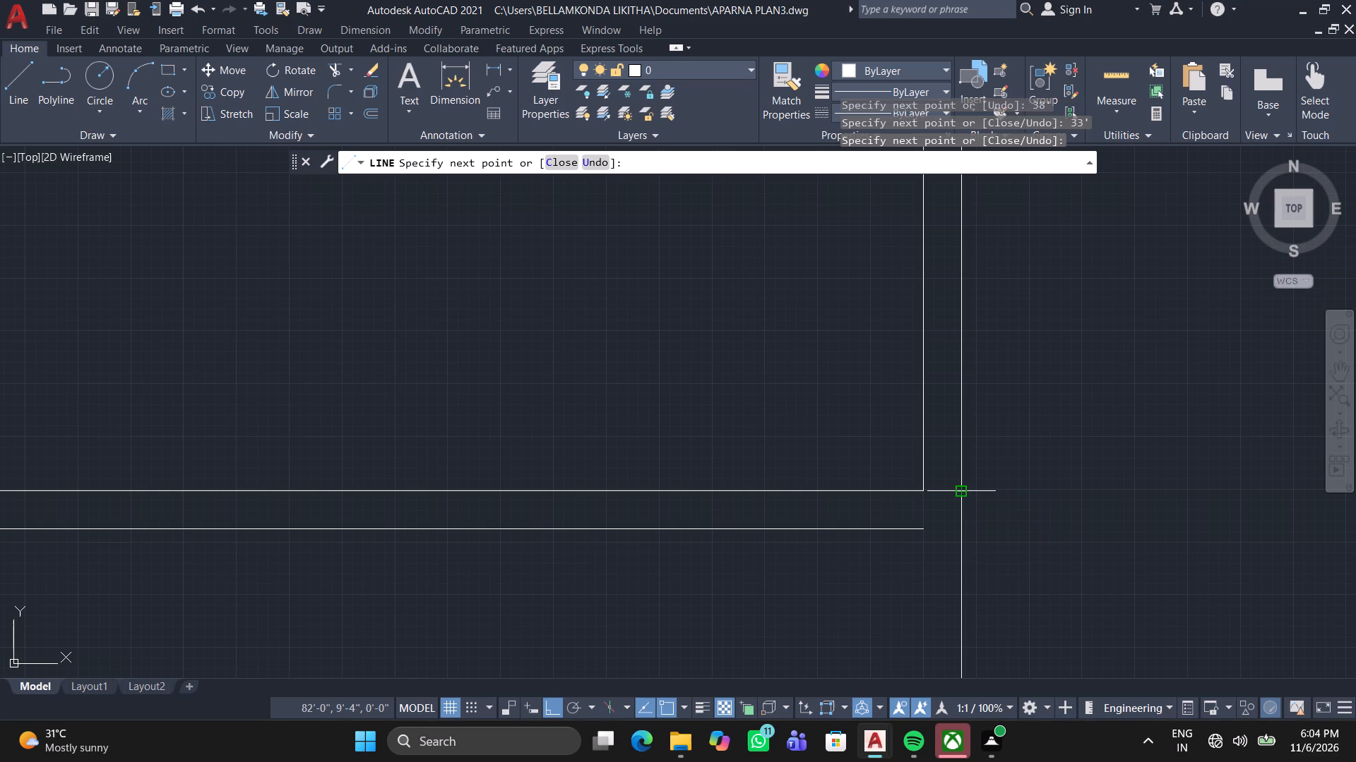
scroll(1001, 470, down, 4)
middle_drag(1018, 469, 732, 449)
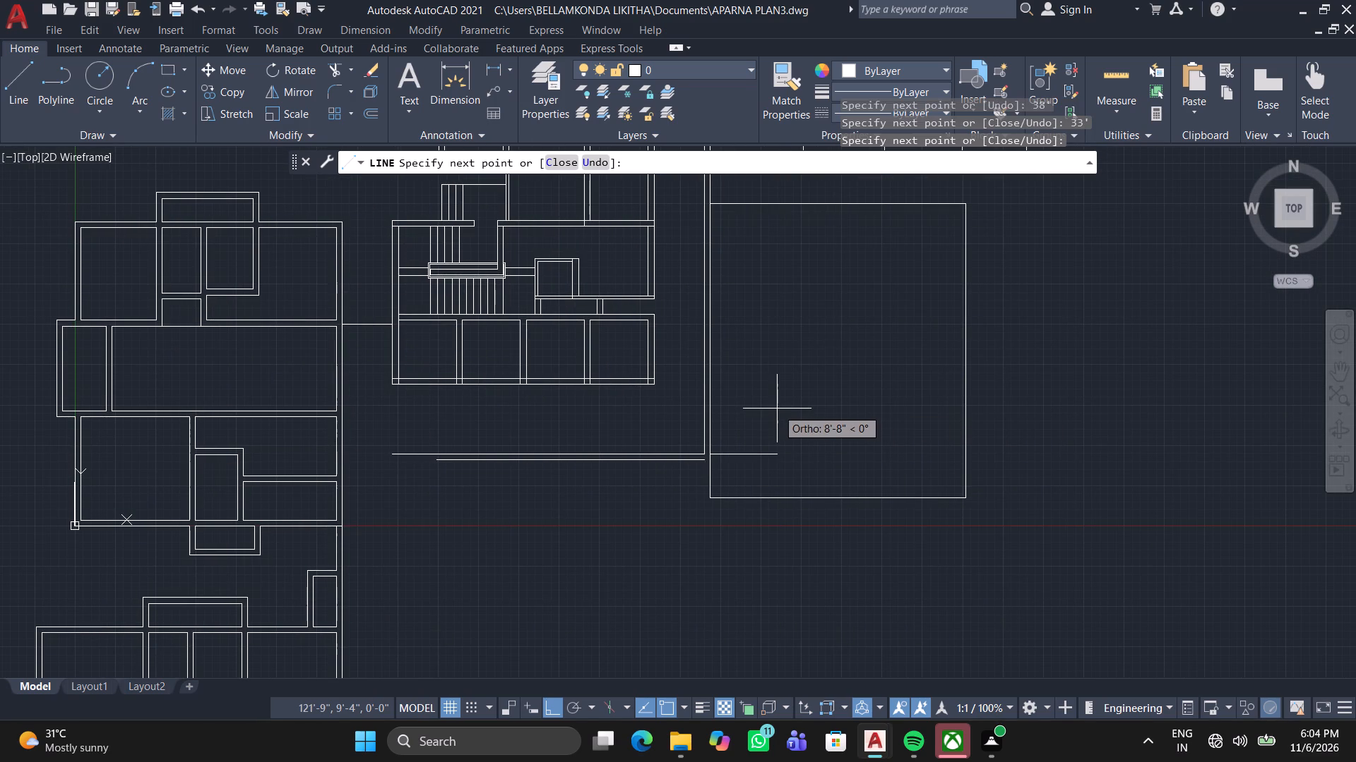
key(Escape)
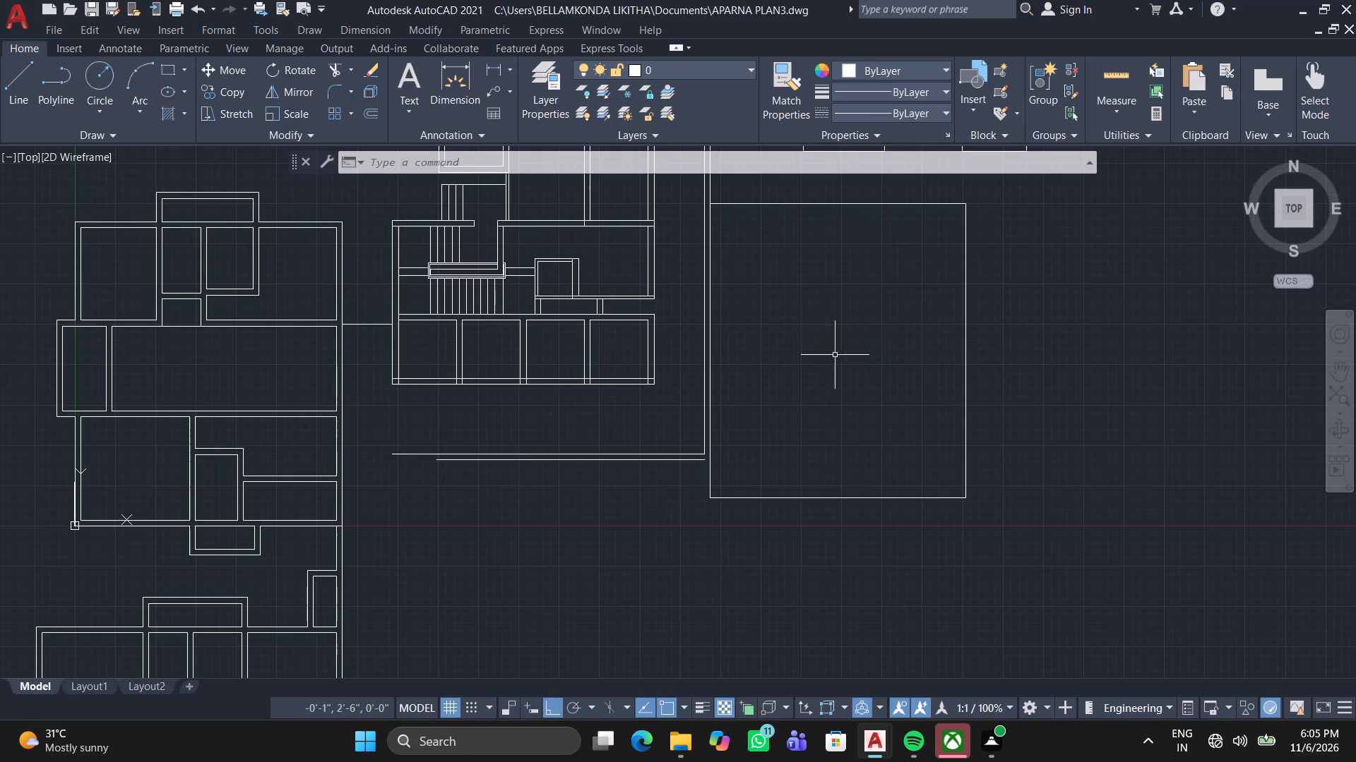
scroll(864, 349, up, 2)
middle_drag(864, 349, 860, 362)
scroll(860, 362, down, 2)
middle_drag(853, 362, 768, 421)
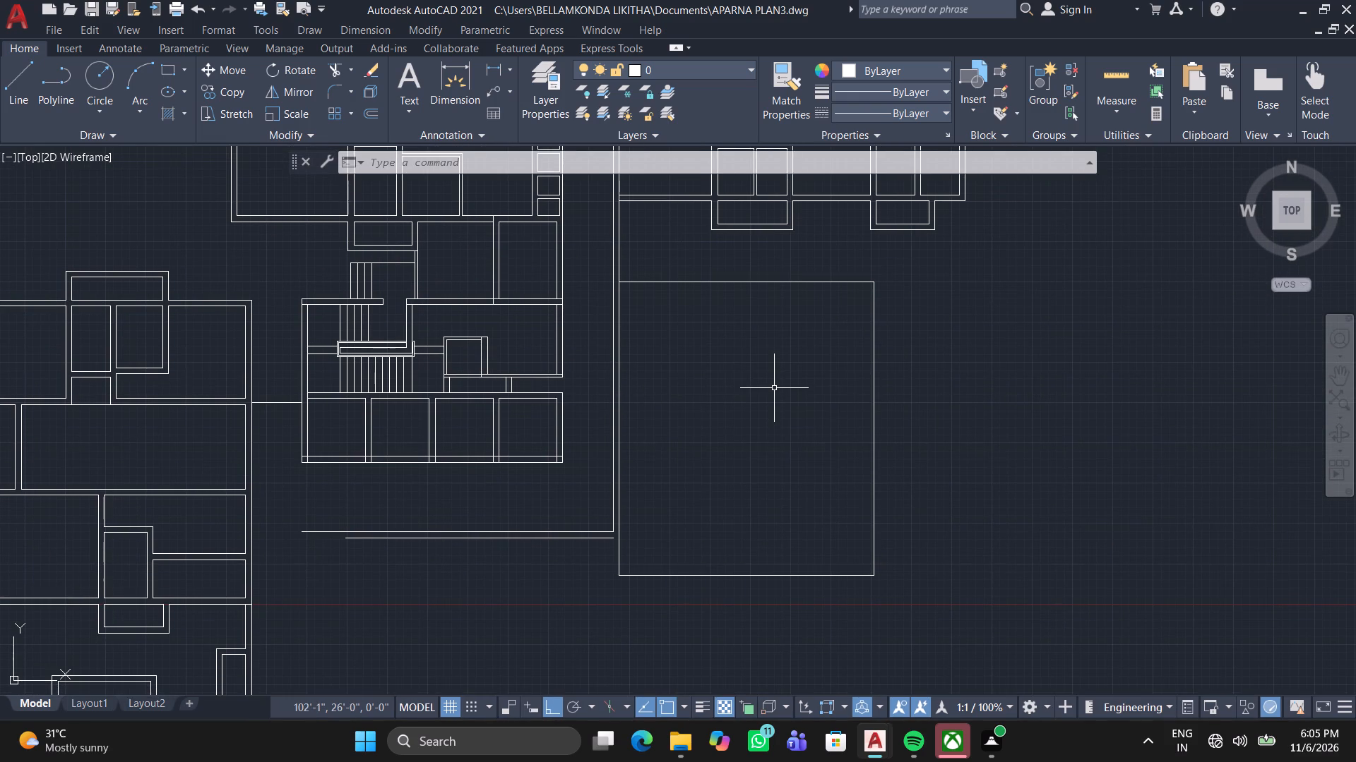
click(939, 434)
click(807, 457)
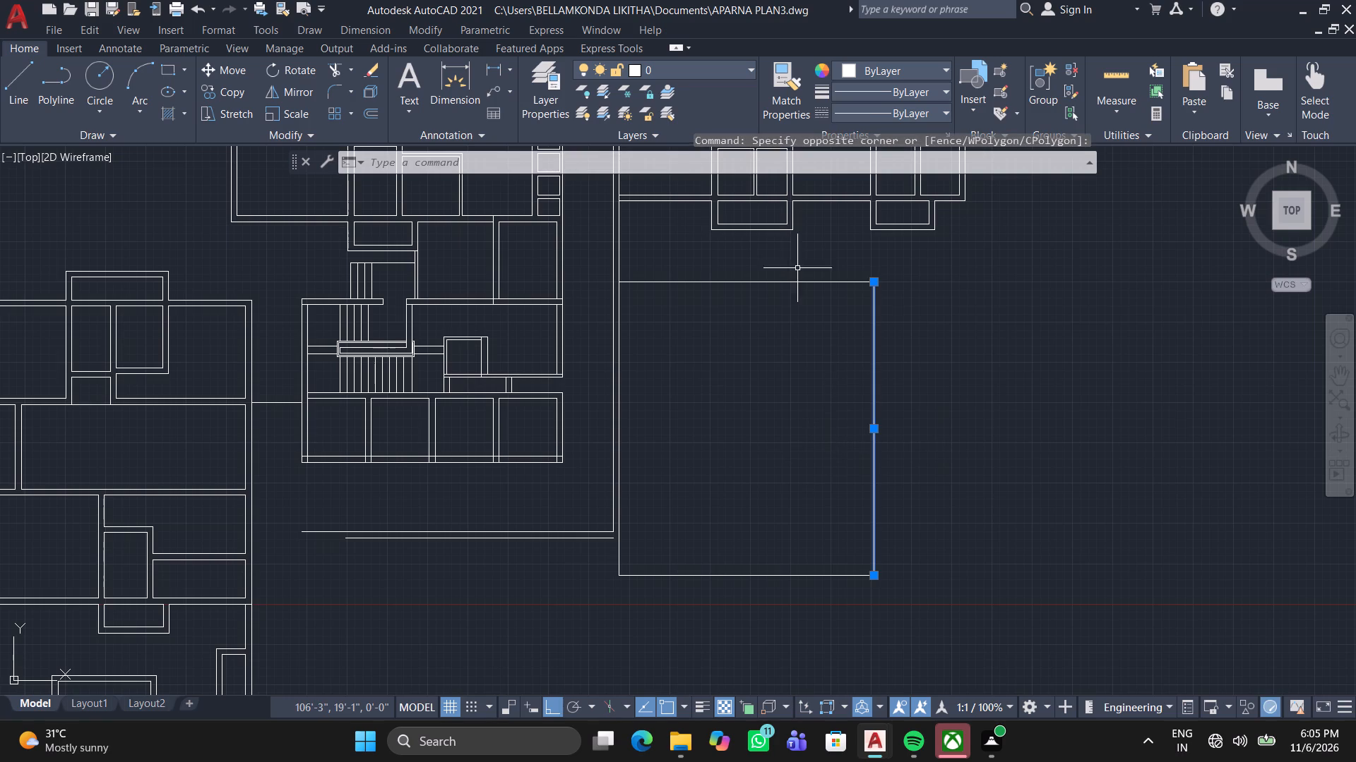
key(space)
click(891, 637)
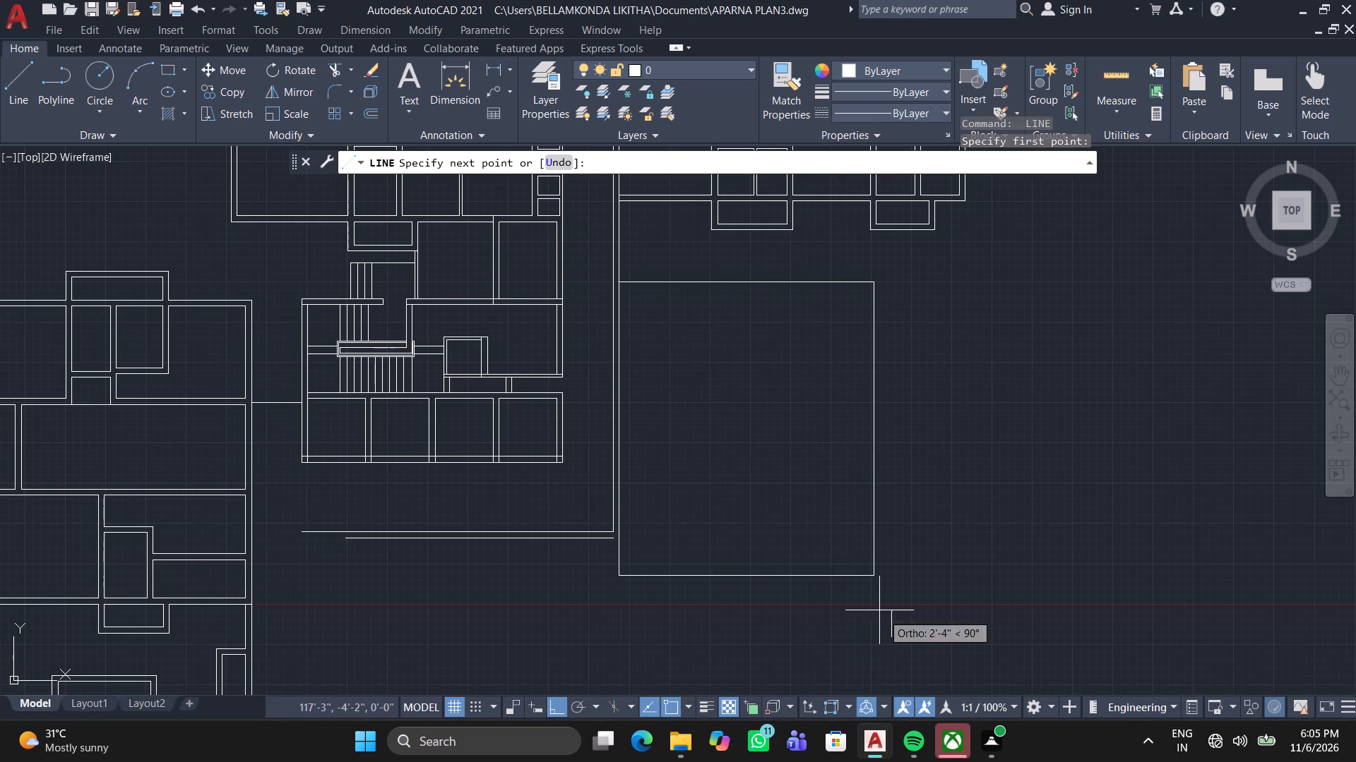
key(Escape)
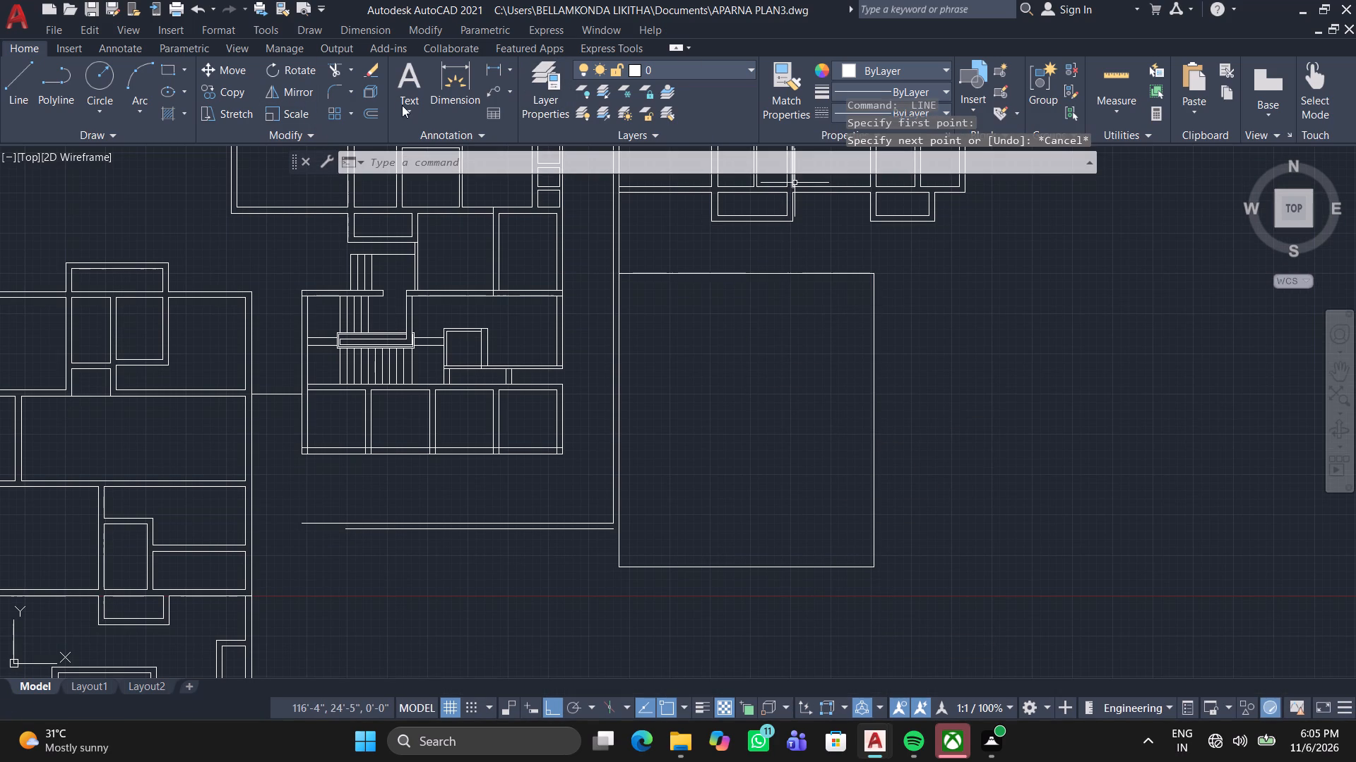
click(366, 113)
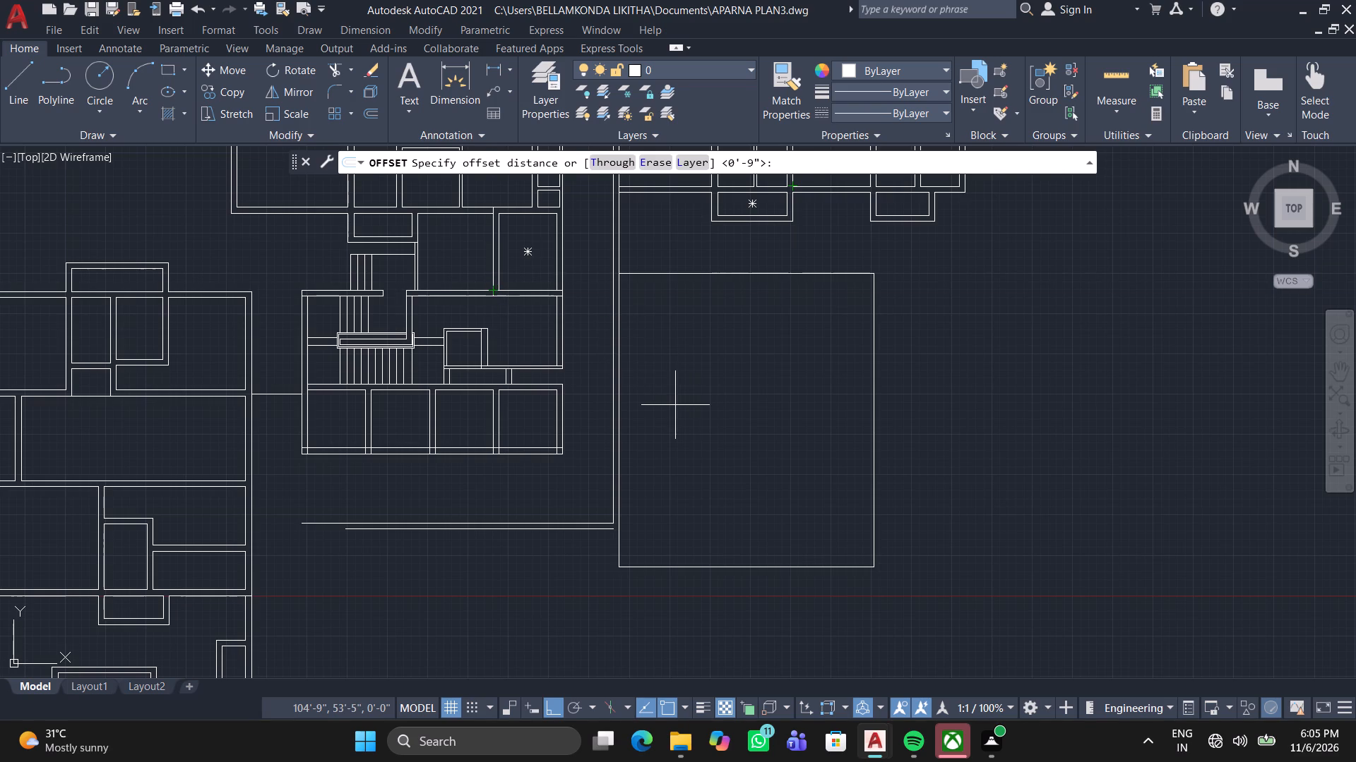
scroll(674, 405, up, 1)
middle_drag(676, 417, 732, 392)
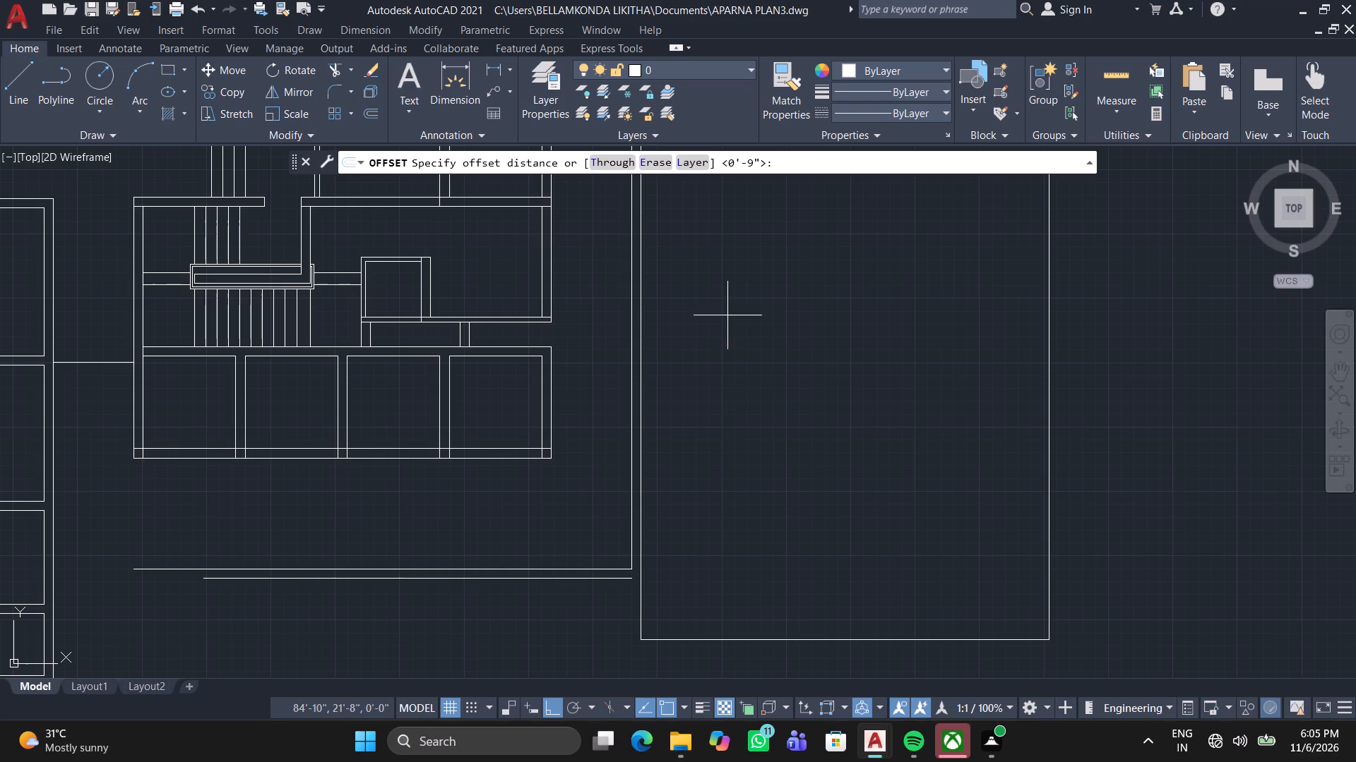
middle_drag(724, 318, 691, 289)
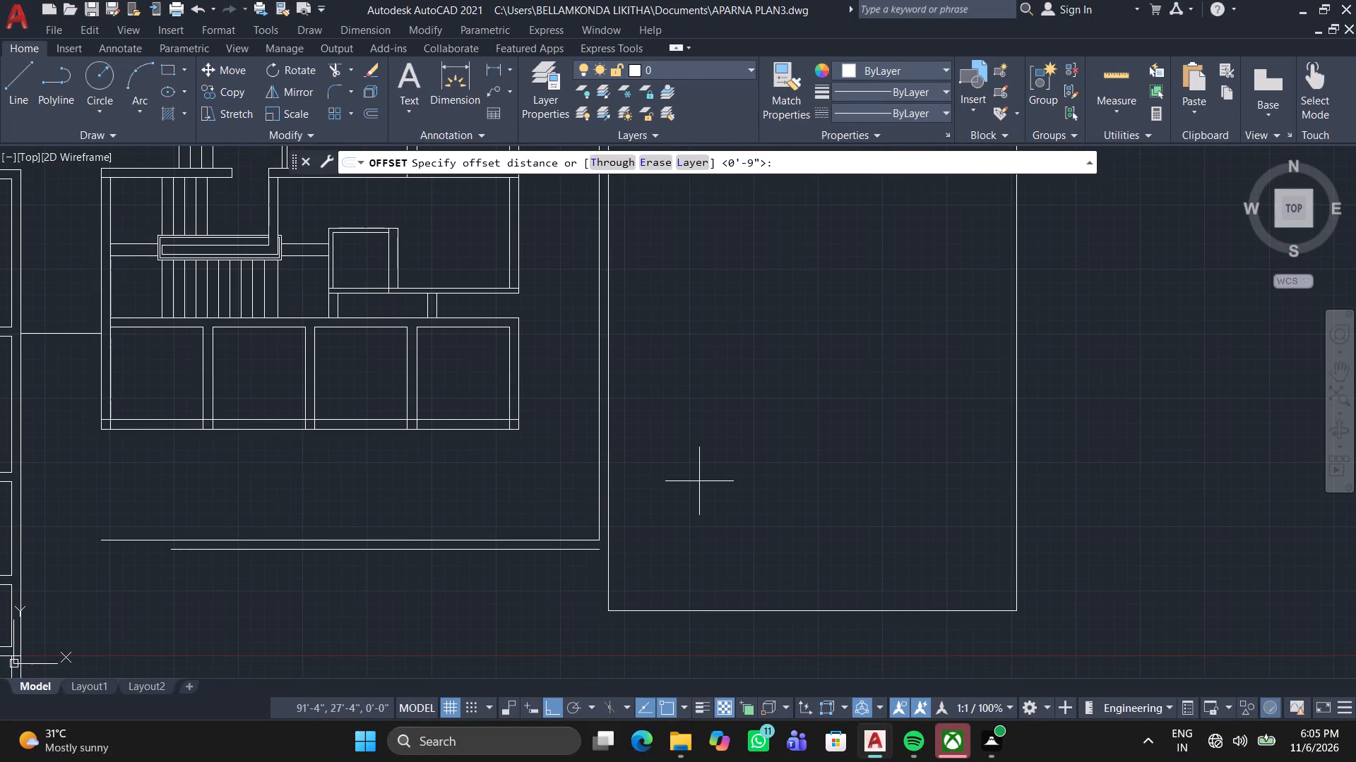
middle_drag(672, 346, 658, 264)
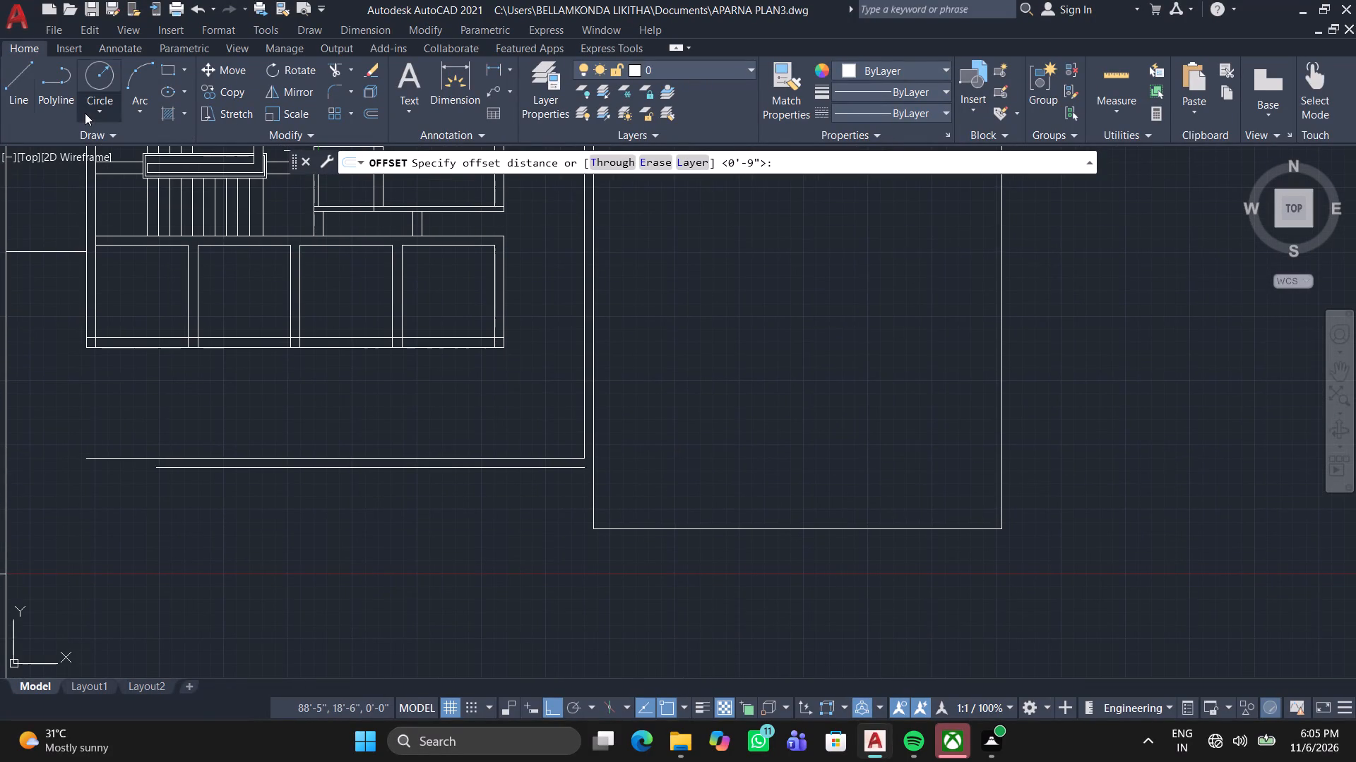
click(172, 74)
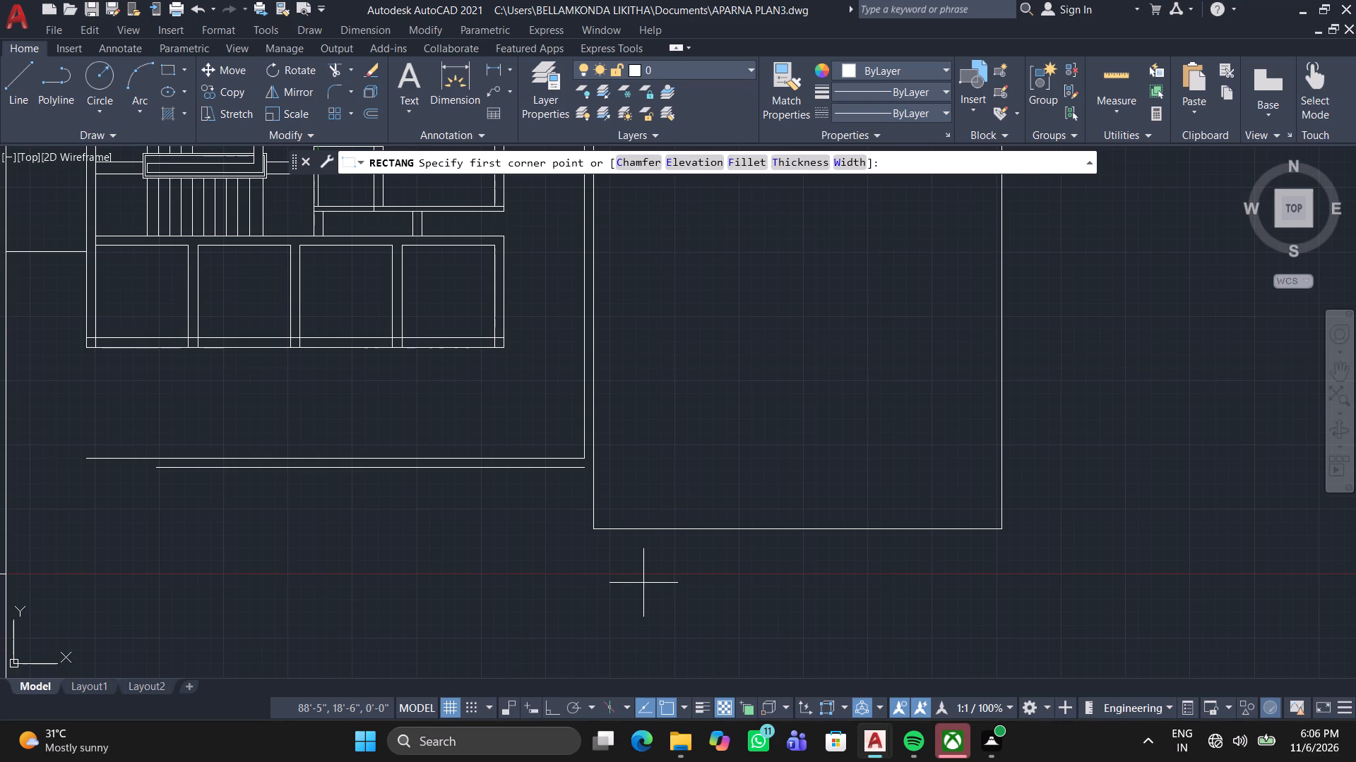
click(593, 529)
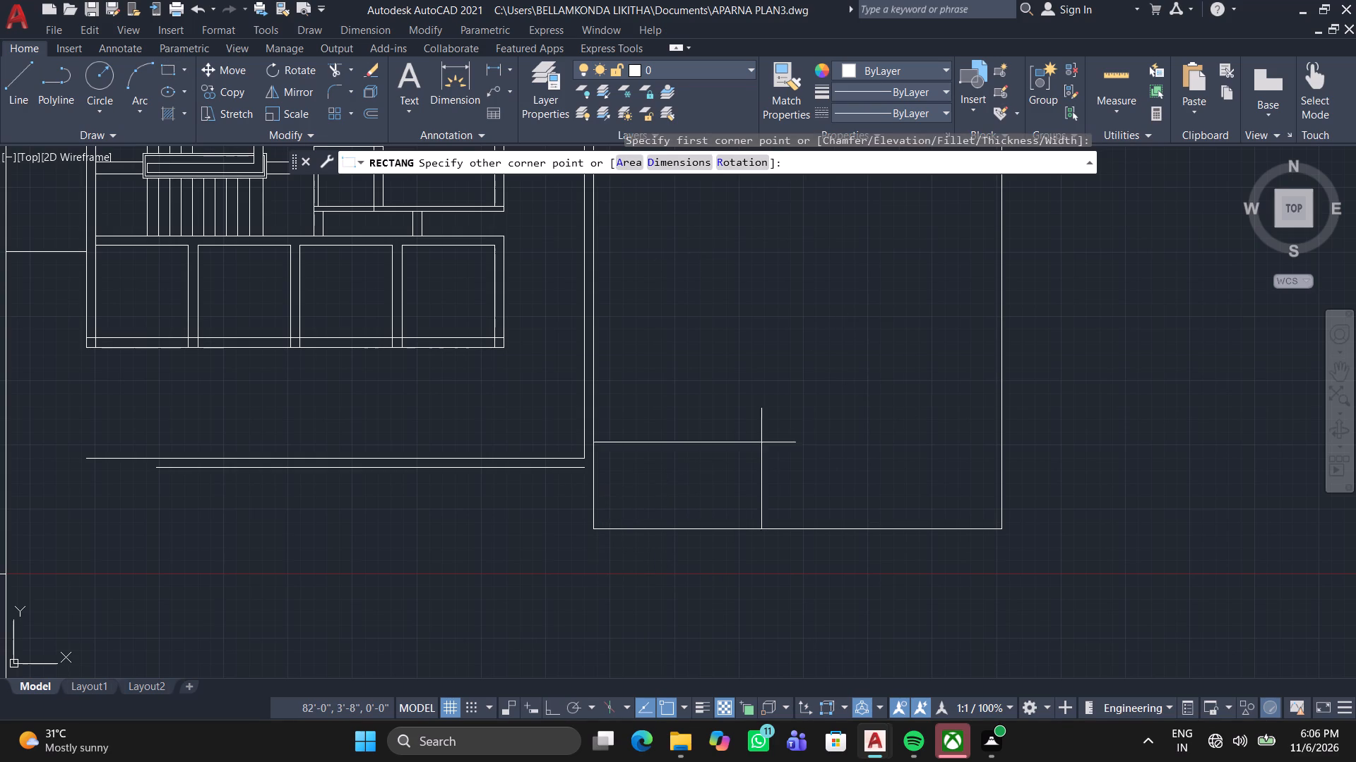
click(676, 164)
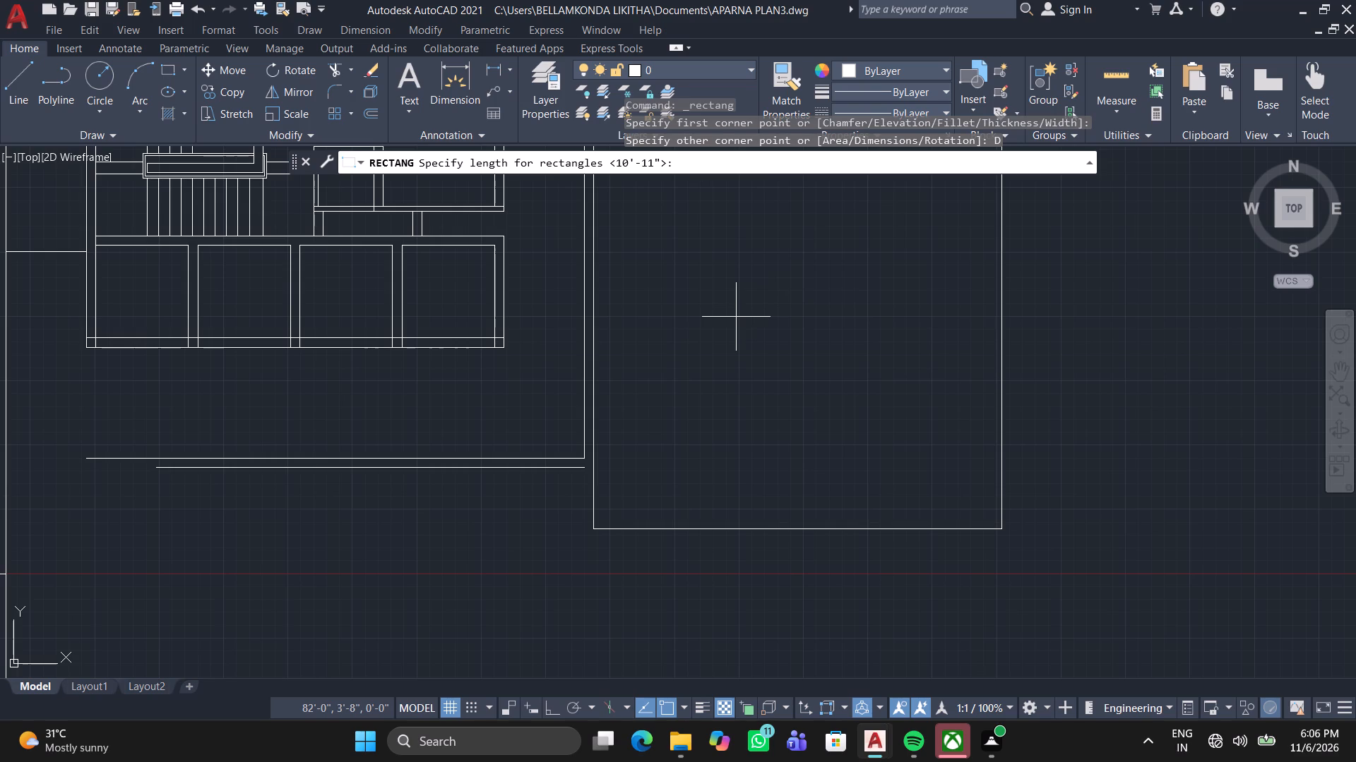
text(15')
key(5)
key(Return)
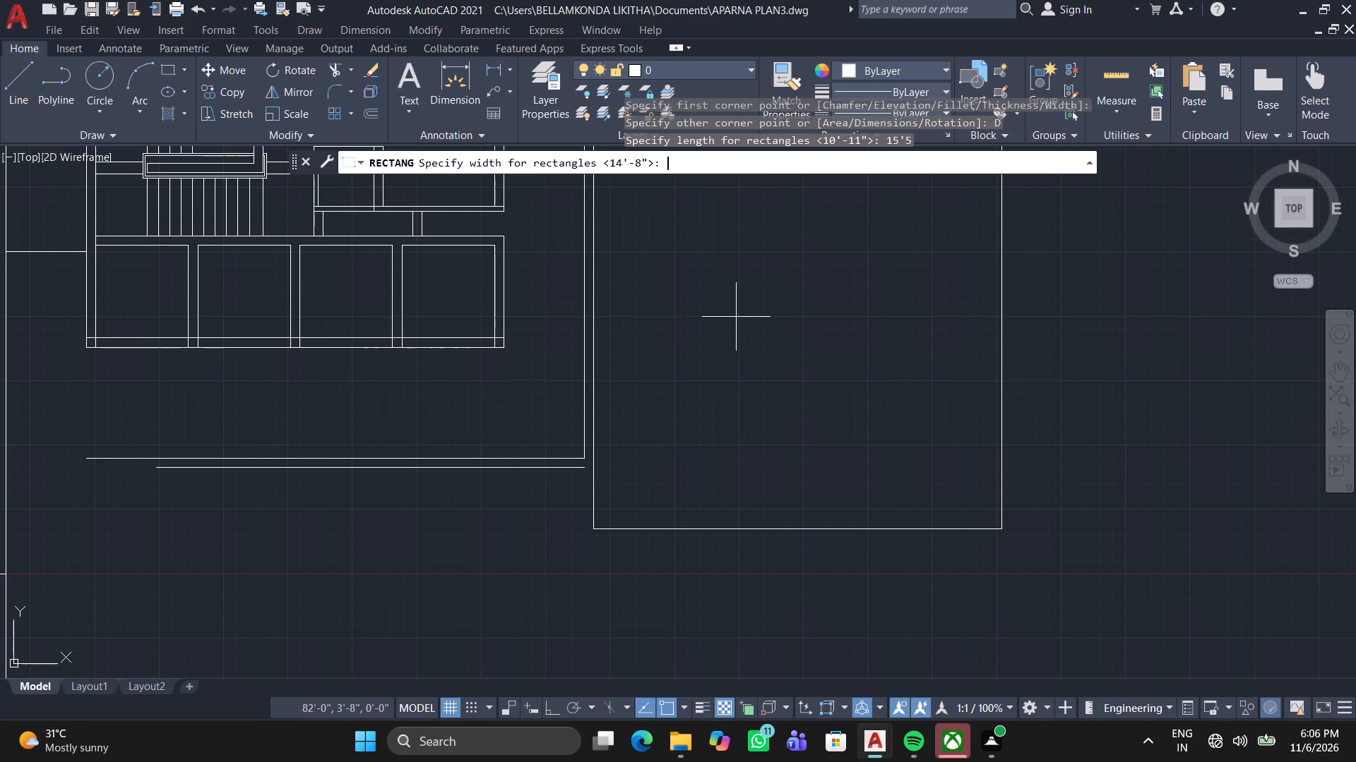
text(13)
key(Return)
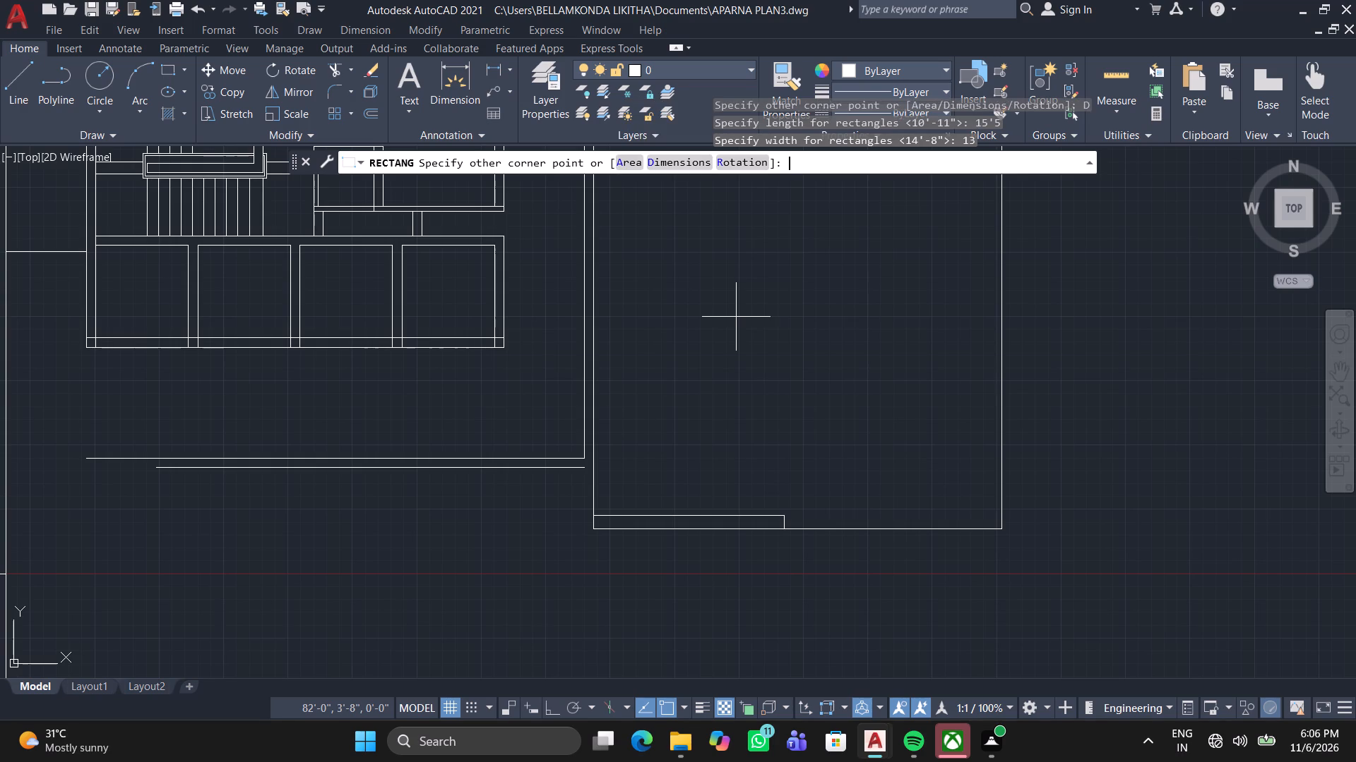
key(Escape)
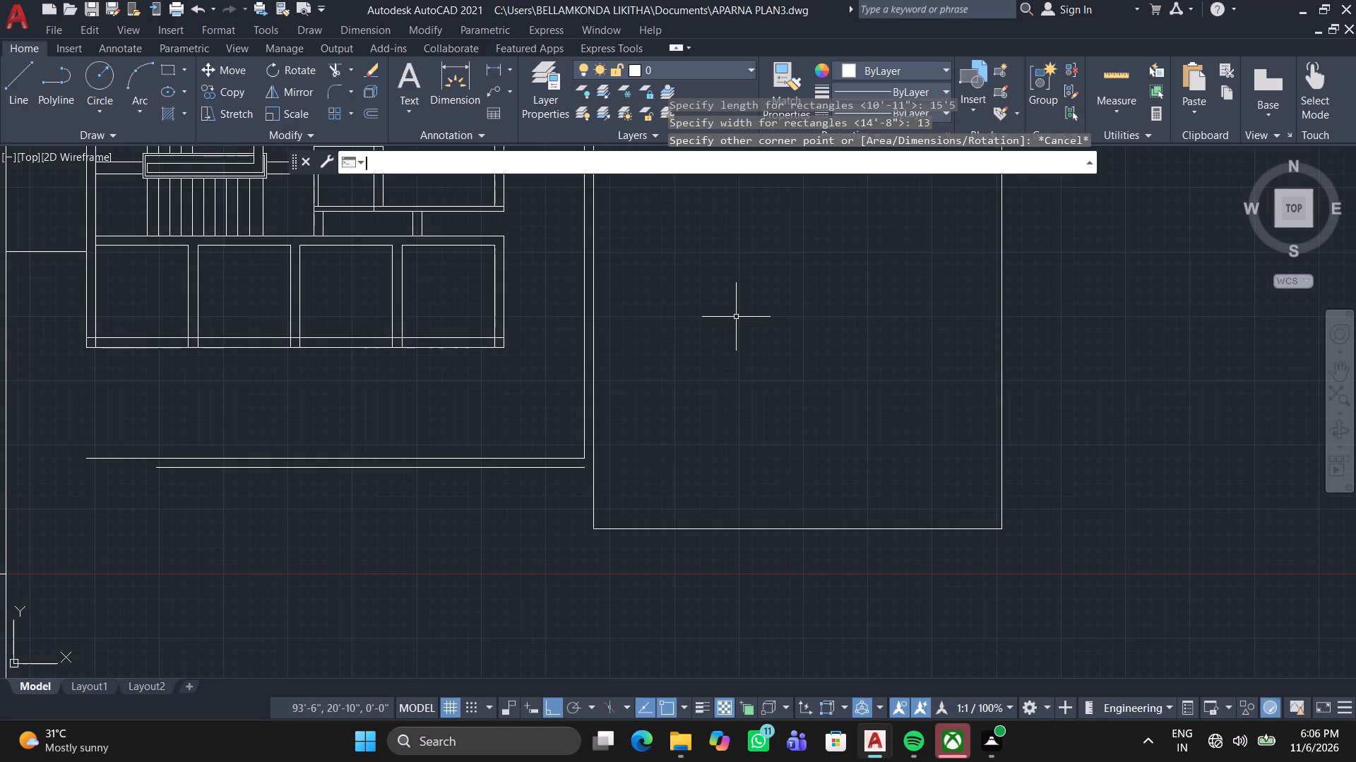
Draw a 15'5" by 13' room rectangle inside the 33' by 38' outline, starting from its southwest corner.
key(space)
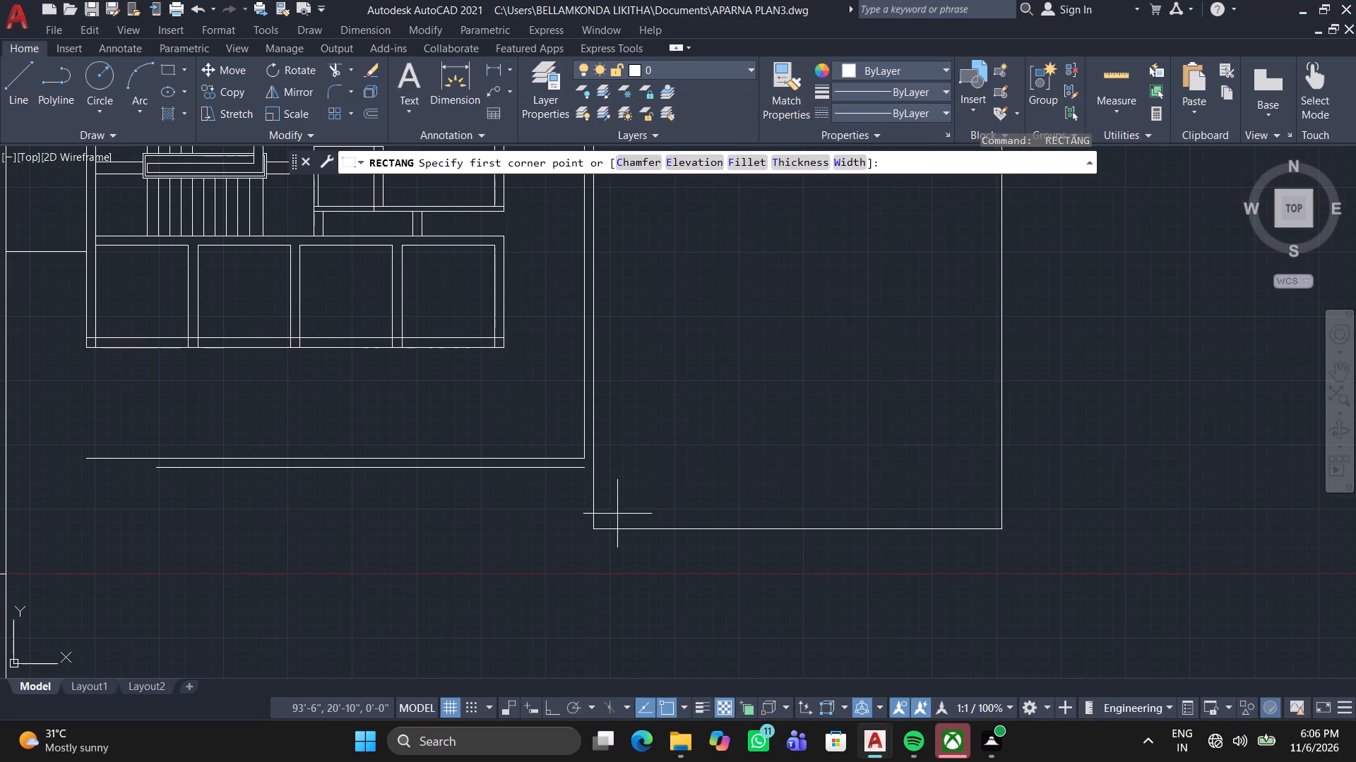
click(593, 529)
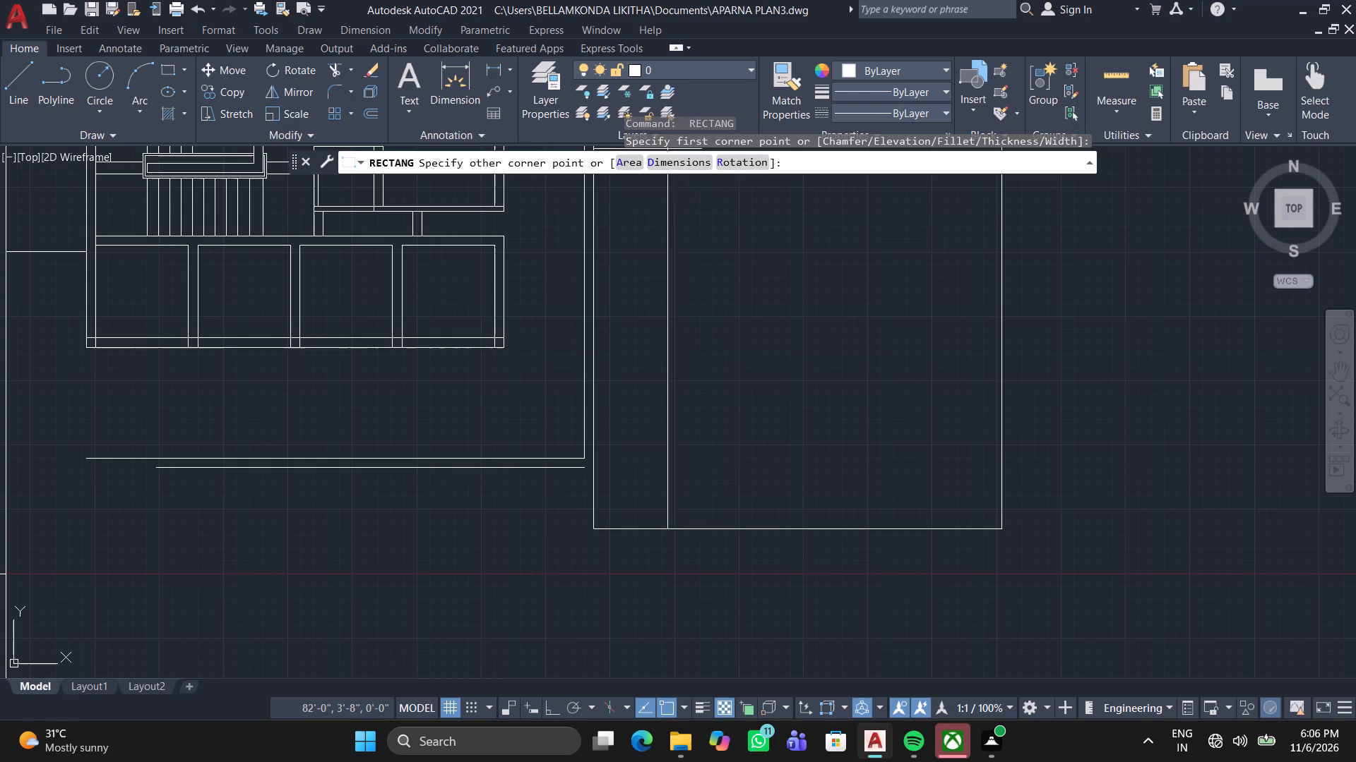
click(673, 159)
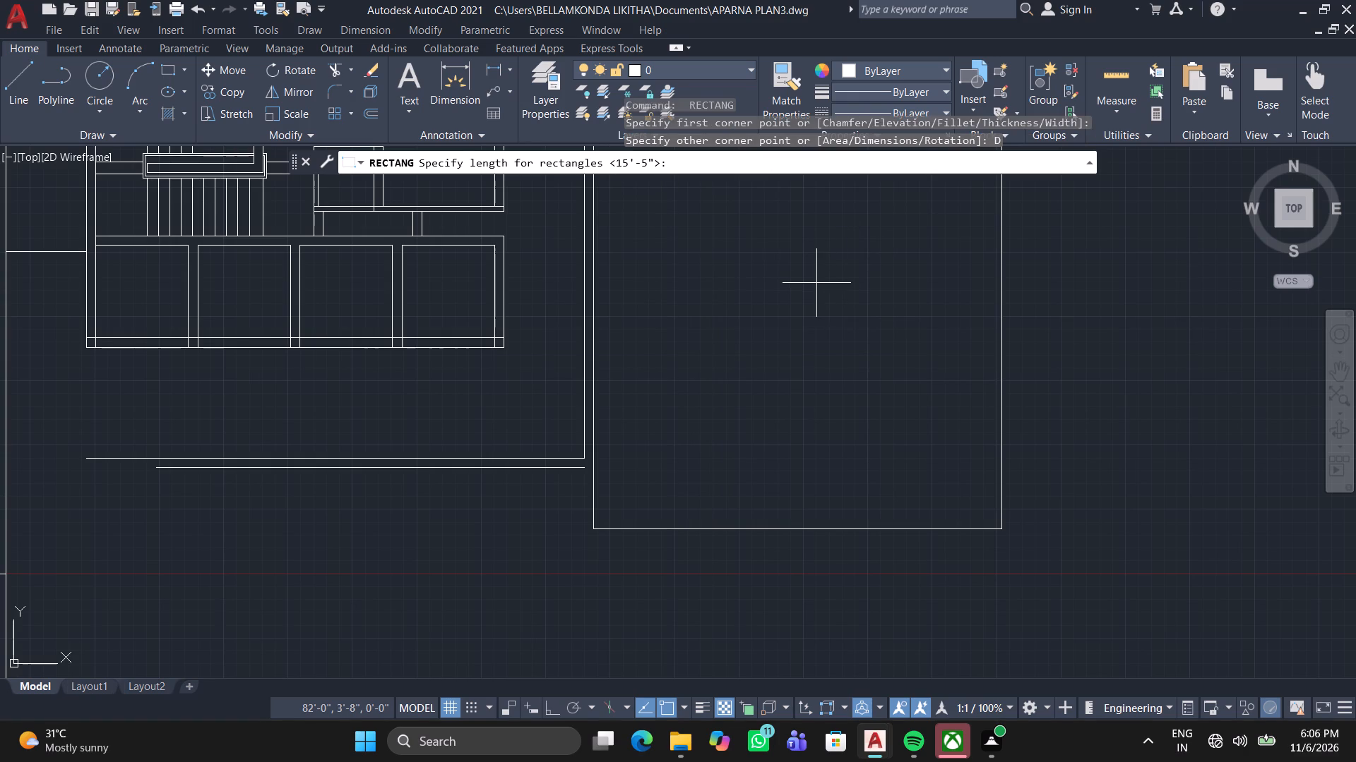
key(space)
text(13)
key(apostrophe)
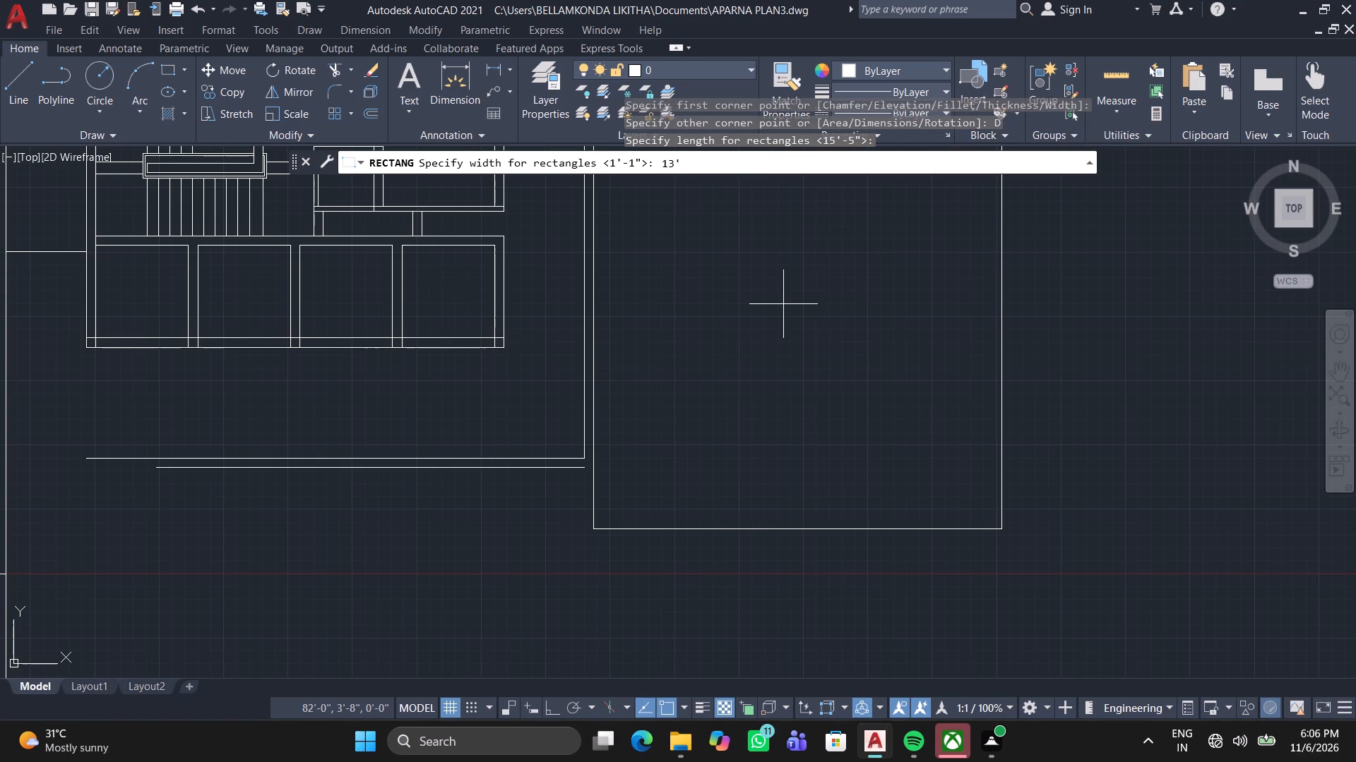
key(Return)
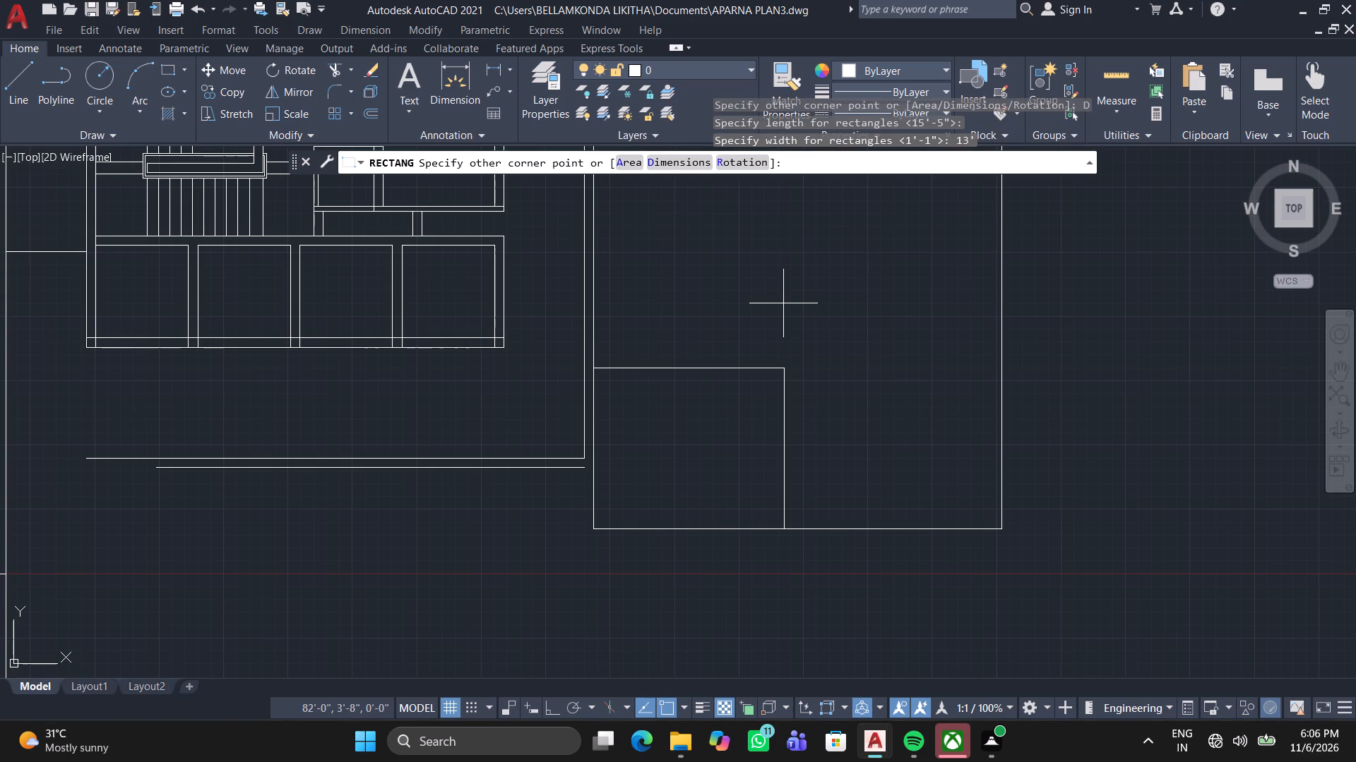
scroll(762, 364, down, 1)
middle_drag(763, 368, 755, 378)
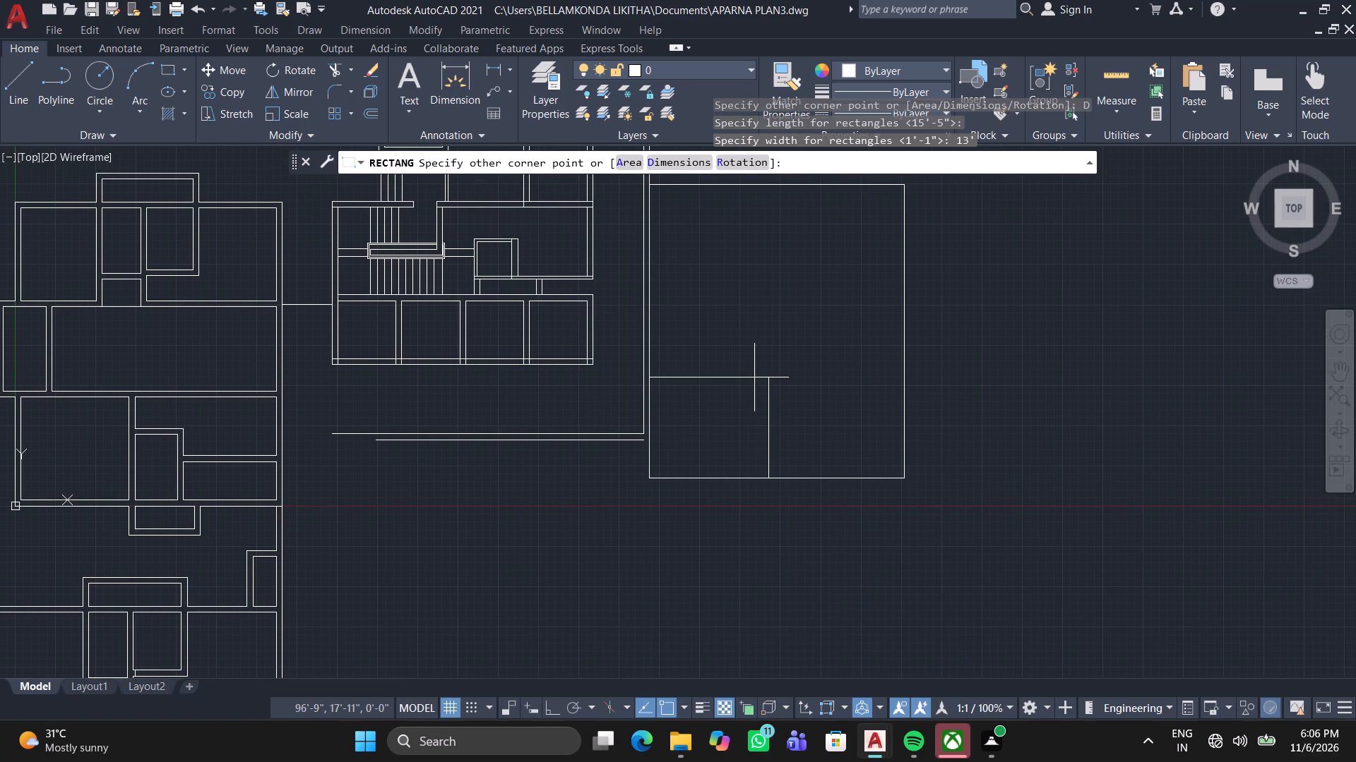
scroll(802, 366, up, 2)
middle_drag(802, 373, 843, 263)
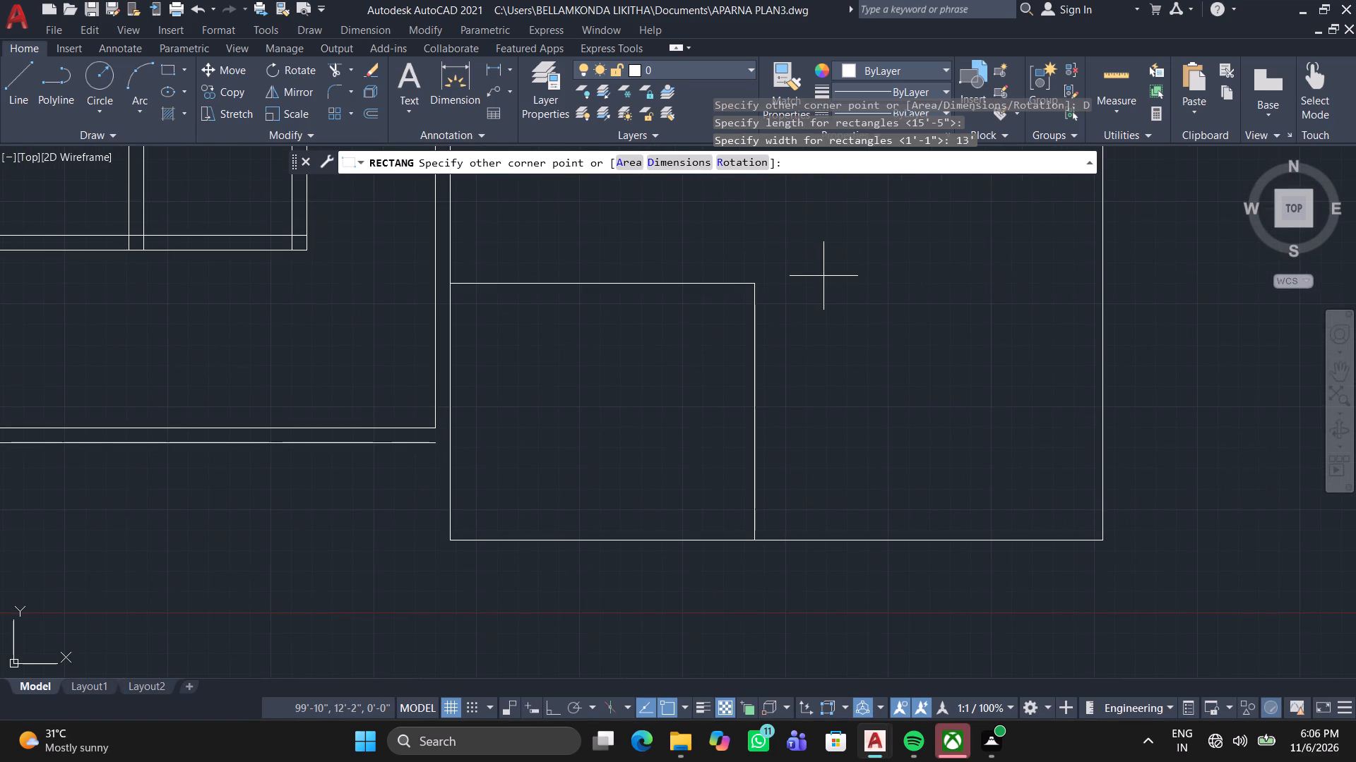
click(823, 274)
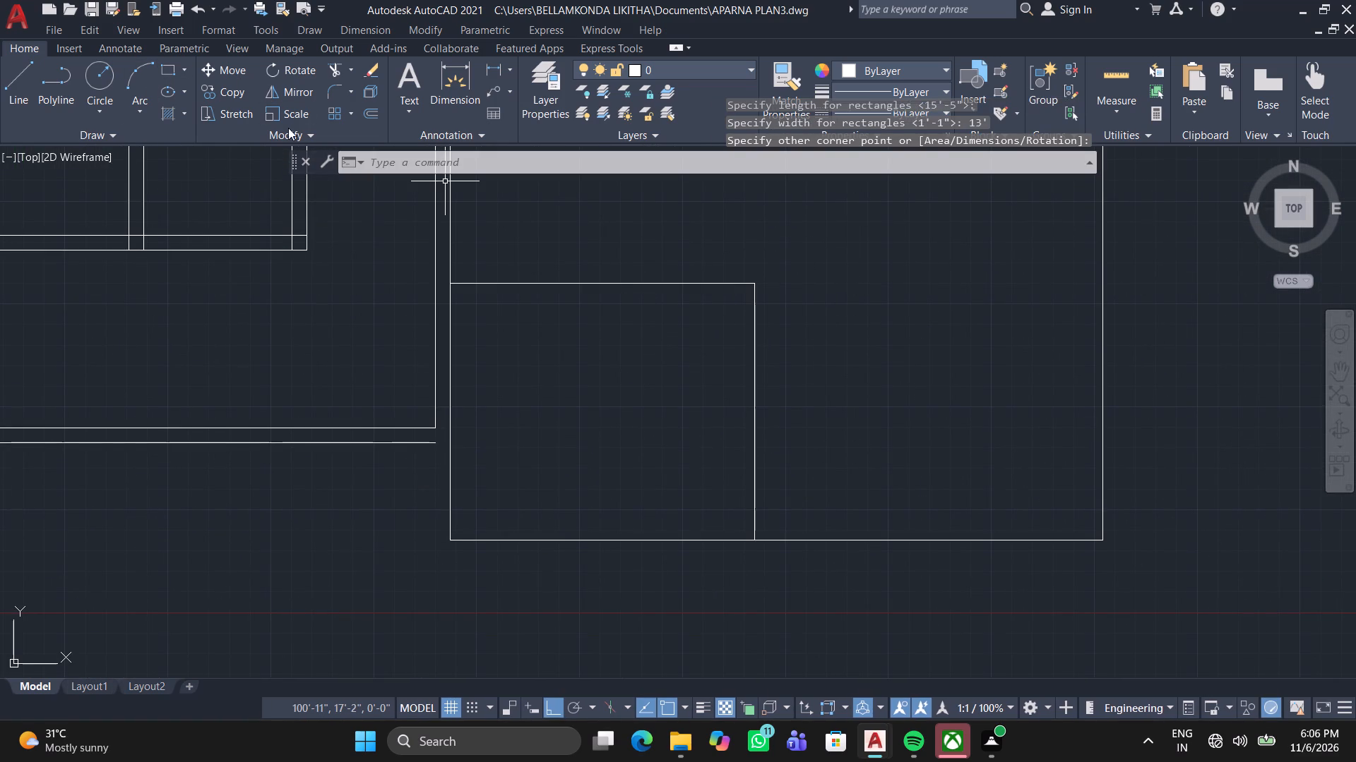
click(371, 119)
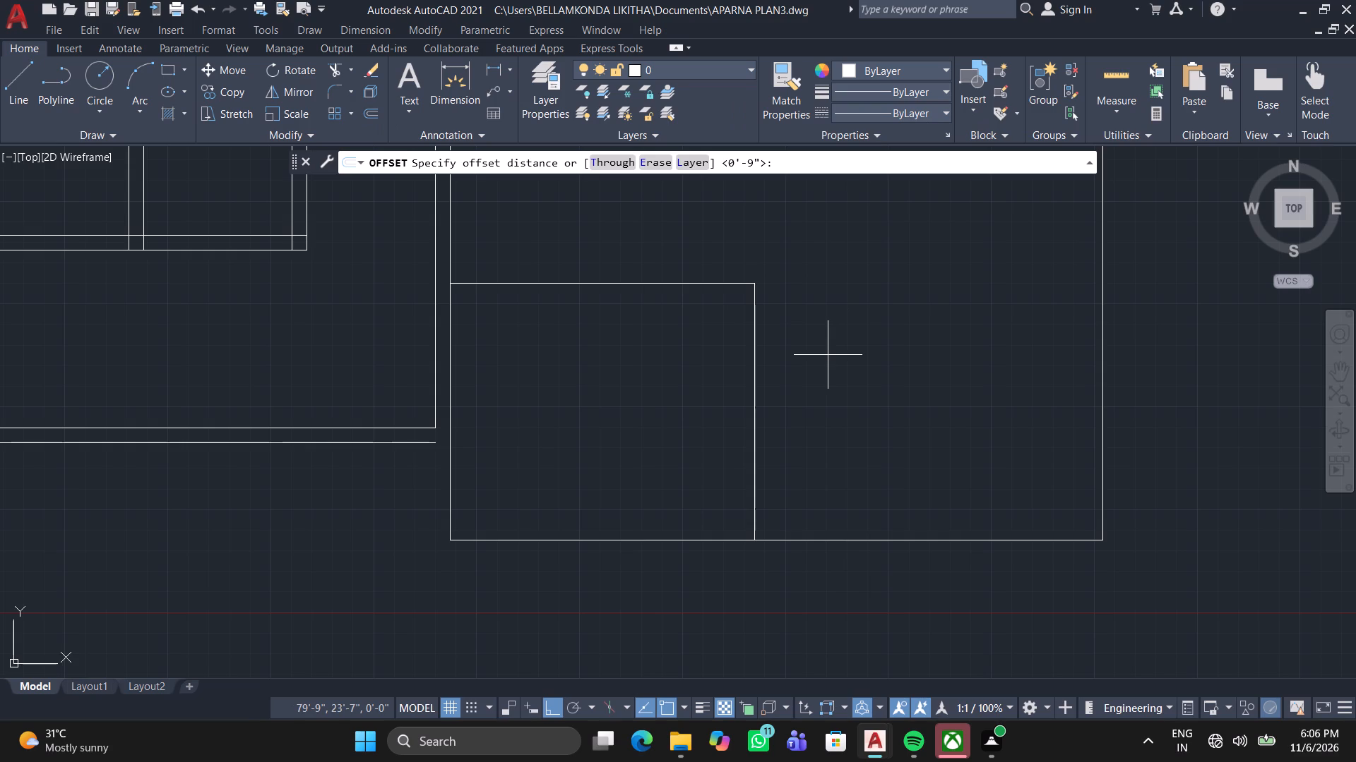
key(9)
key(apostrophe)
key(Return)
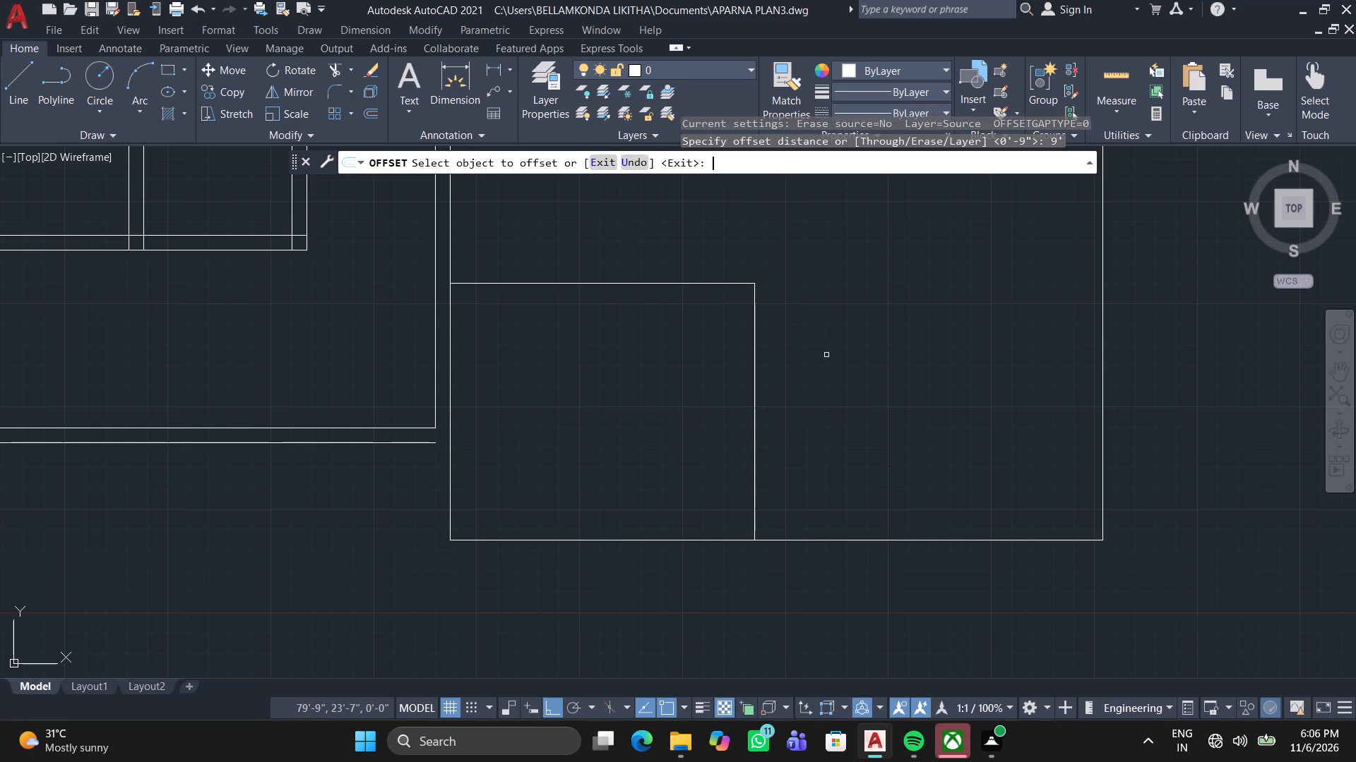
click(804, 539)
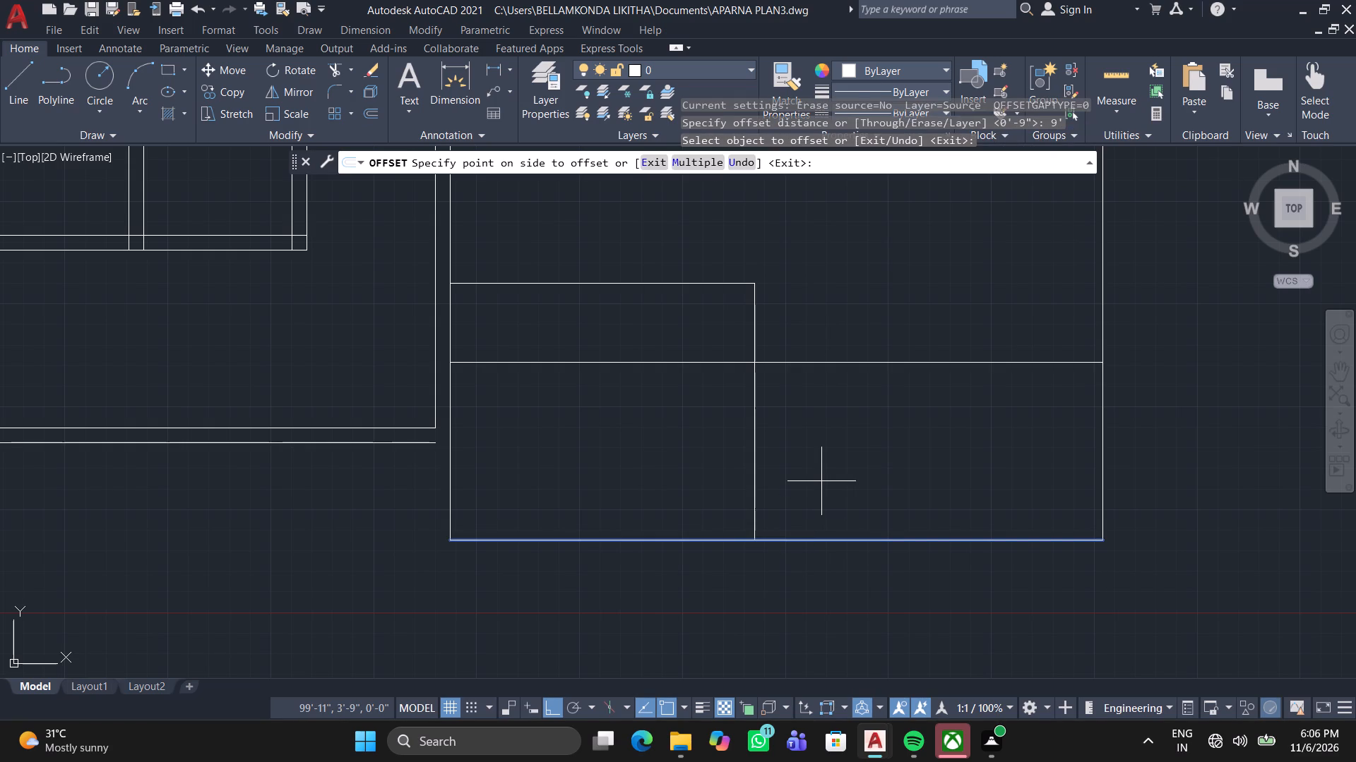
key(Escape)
Offset the outline's south line inward by 9", and offset the resulting line another 9" north.
key(space)
key(9)
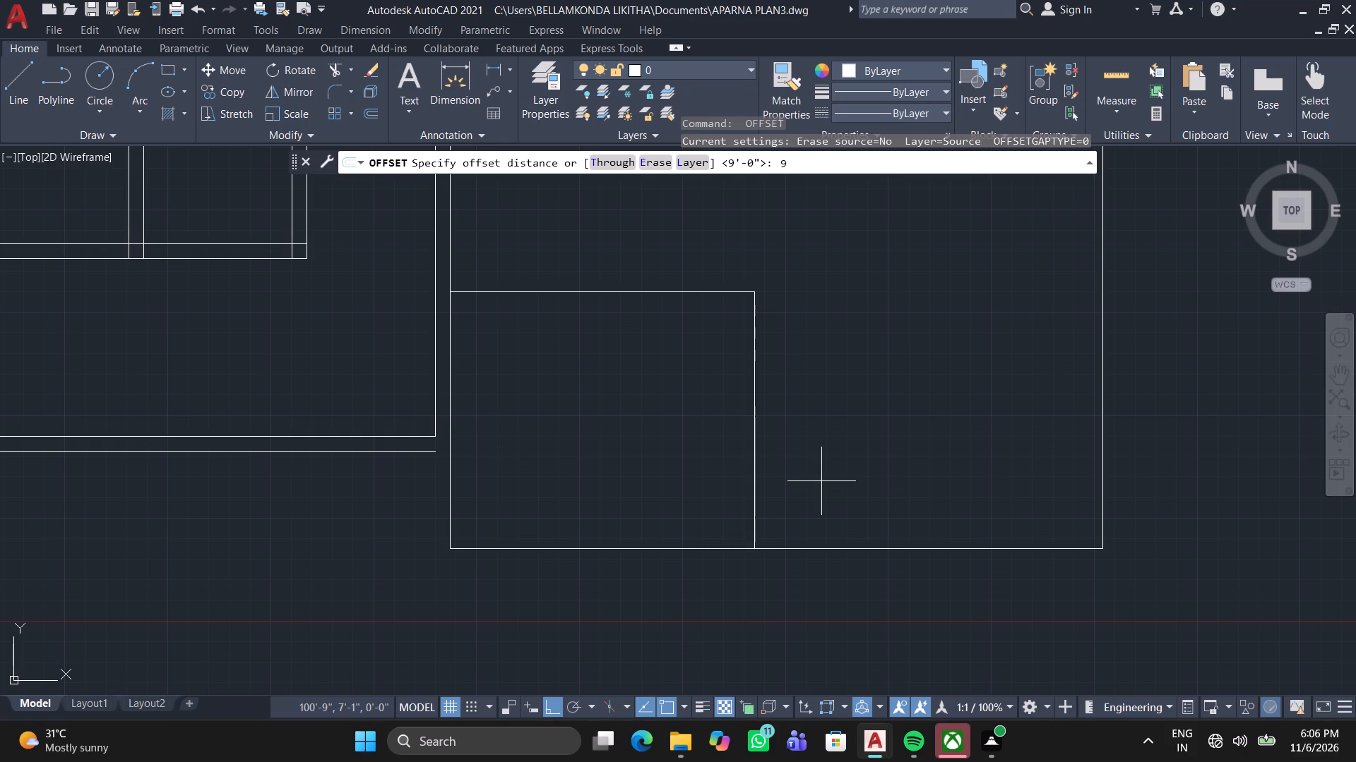
key(Return)
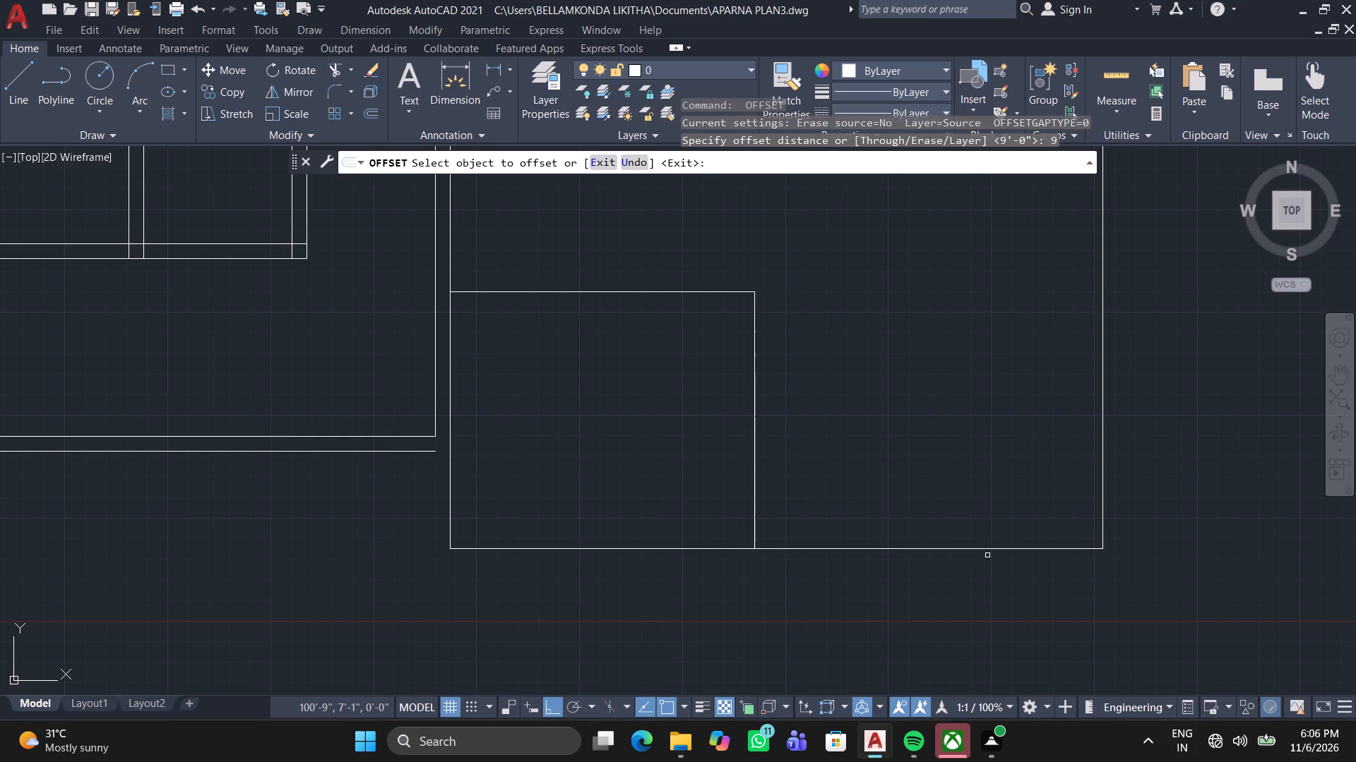
click(995, 548)
click(982, 471)
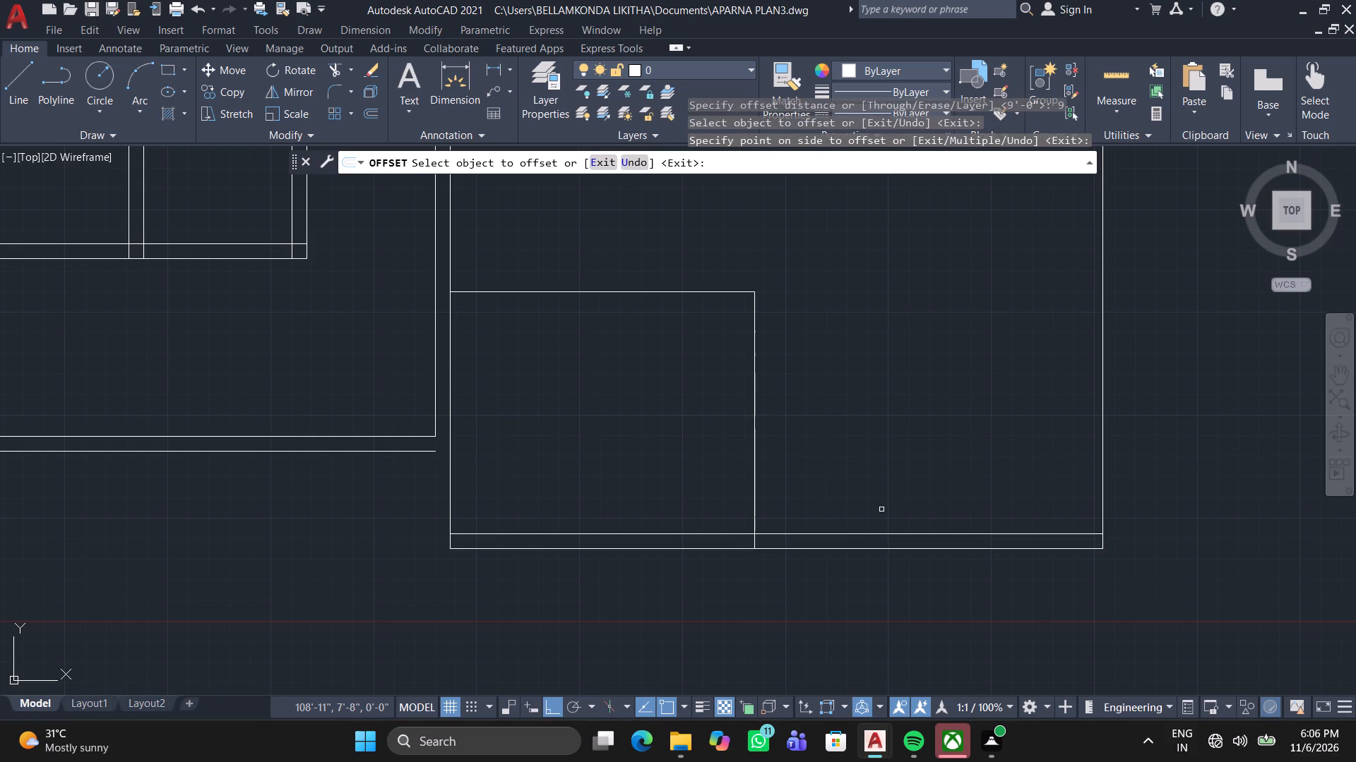
click(868, 533)
click(906, 411)
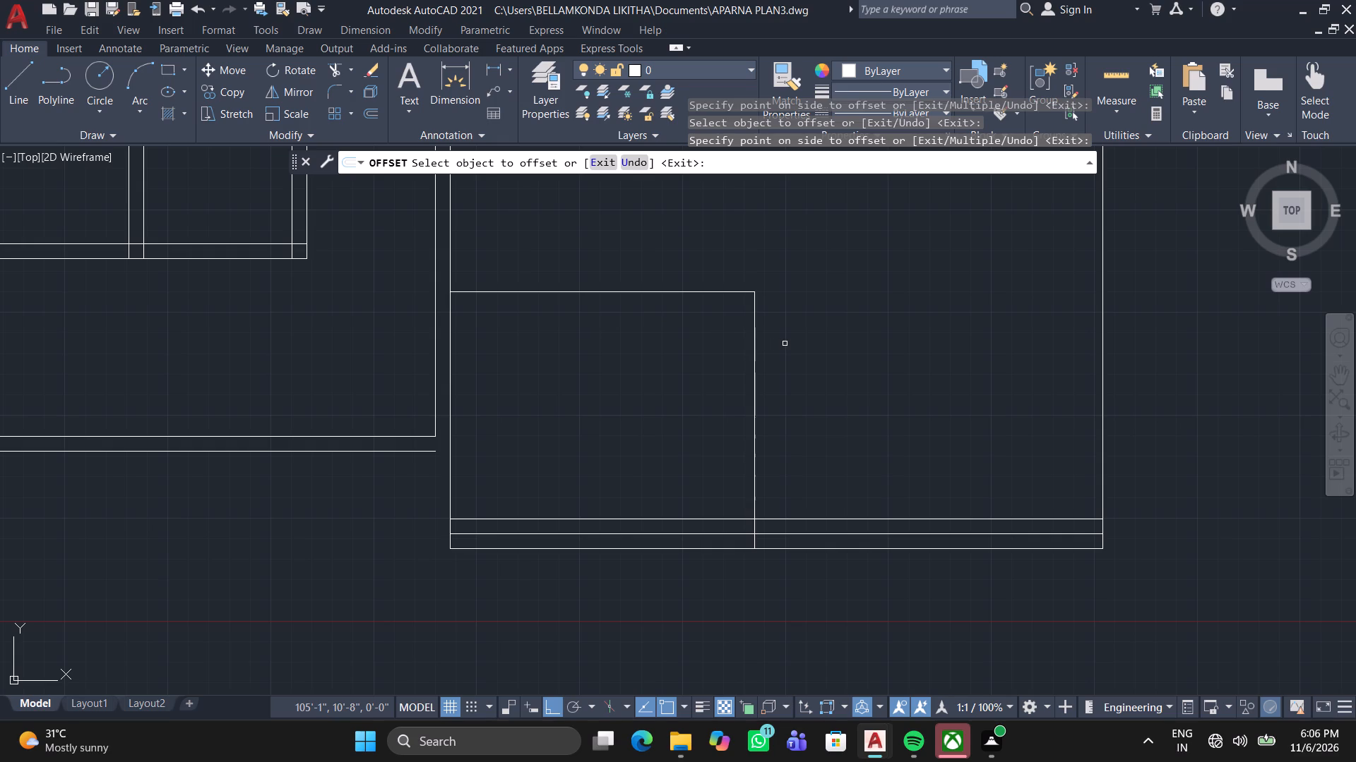
Offset the southwest room rectangle inward by 9", and offset the resulting rectangle another 9" inward.
click(754, 355)
click(673, 356)
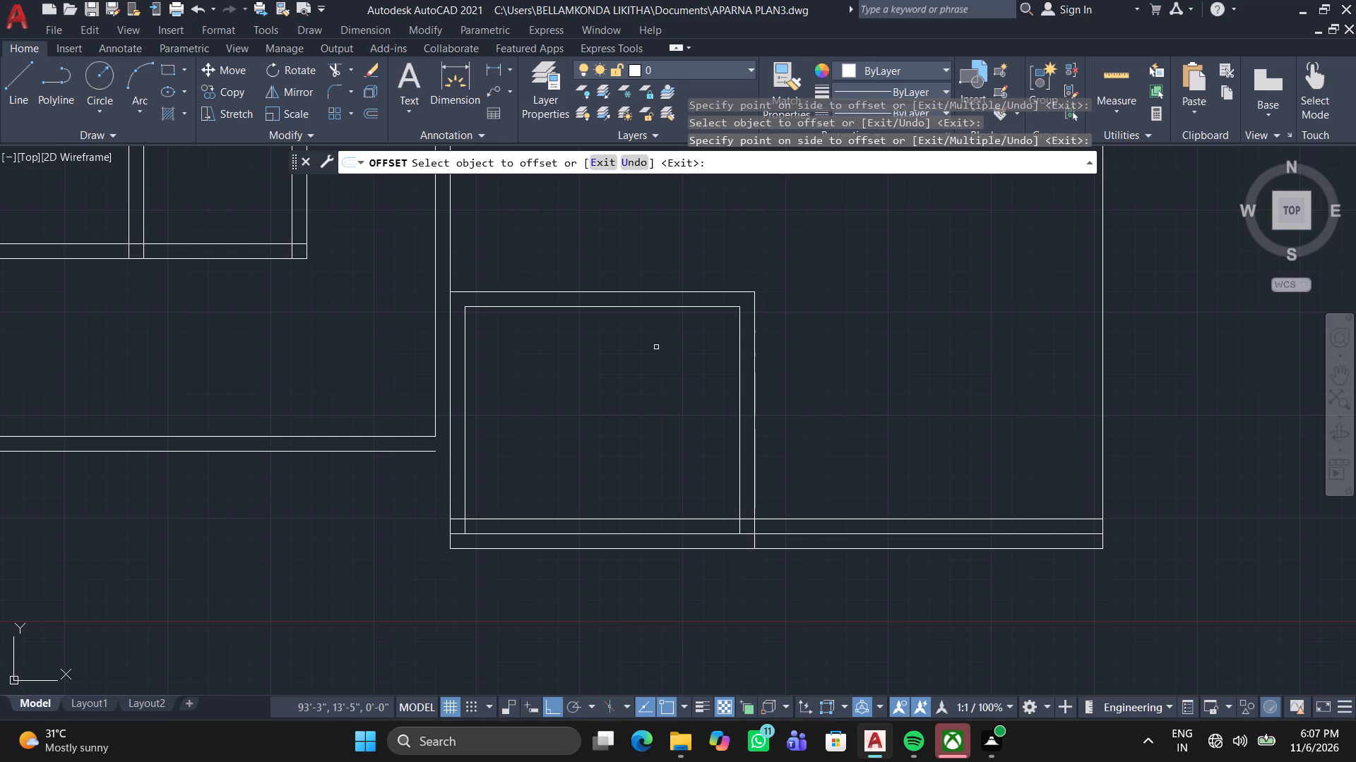
click(650, 306)
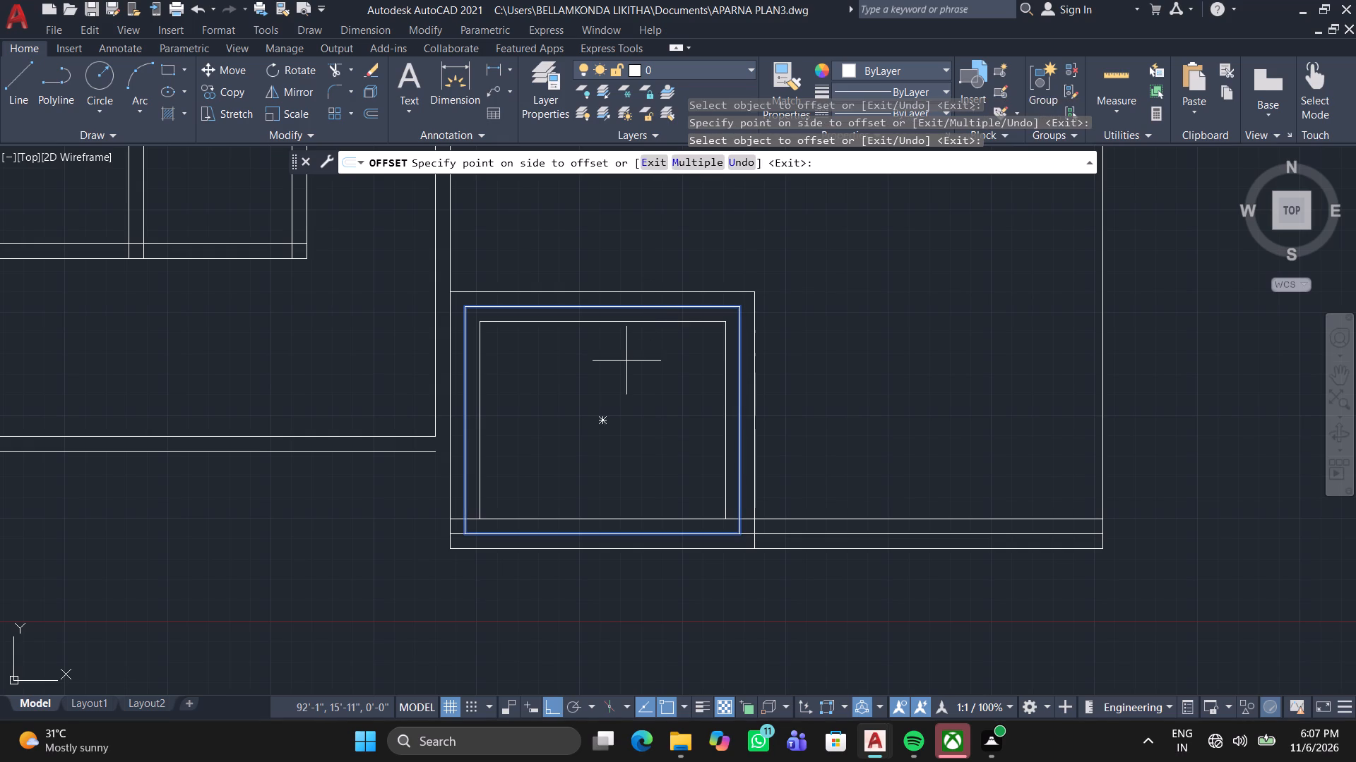
click(626, 361)
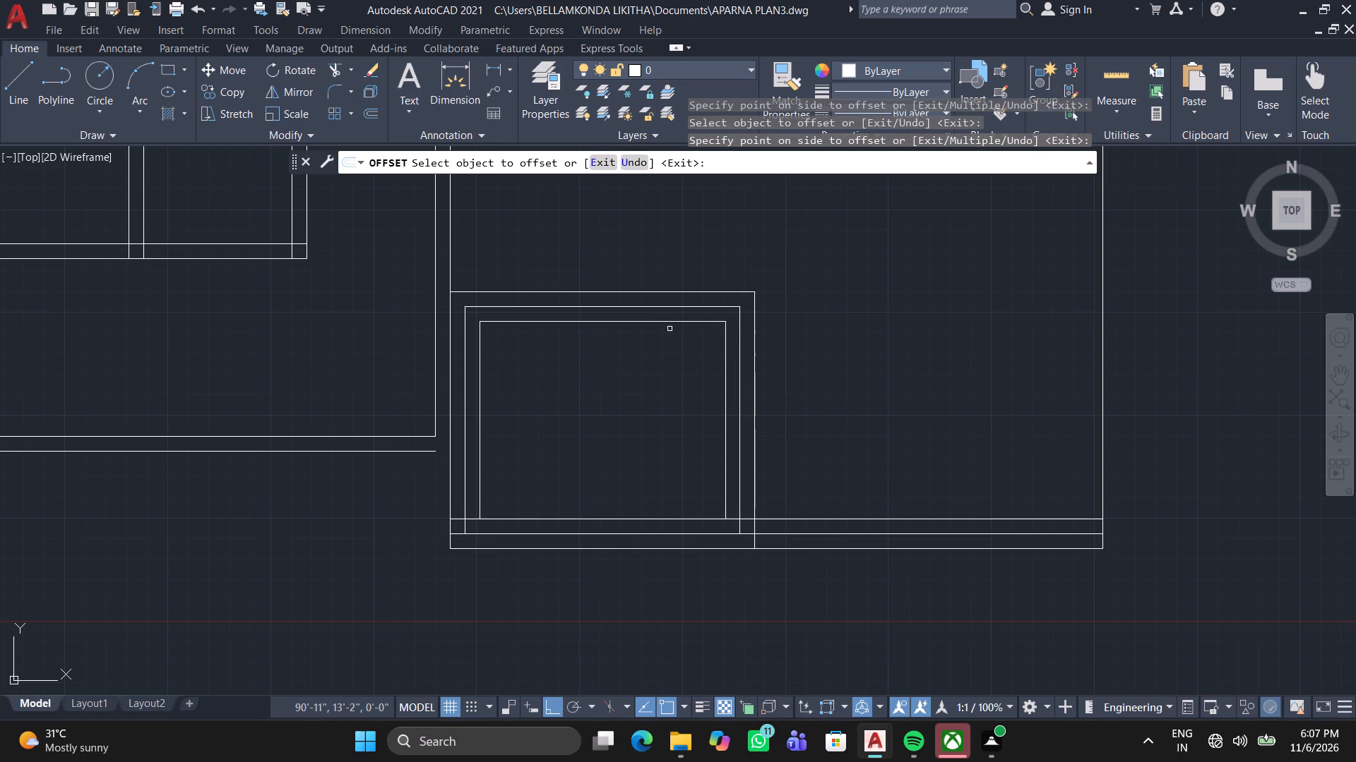
Offset the east line of the 33' by 38' outline inward by 9".
middle_drag(833, 297, 786, 423)
scroll(784, 422, down, 2)
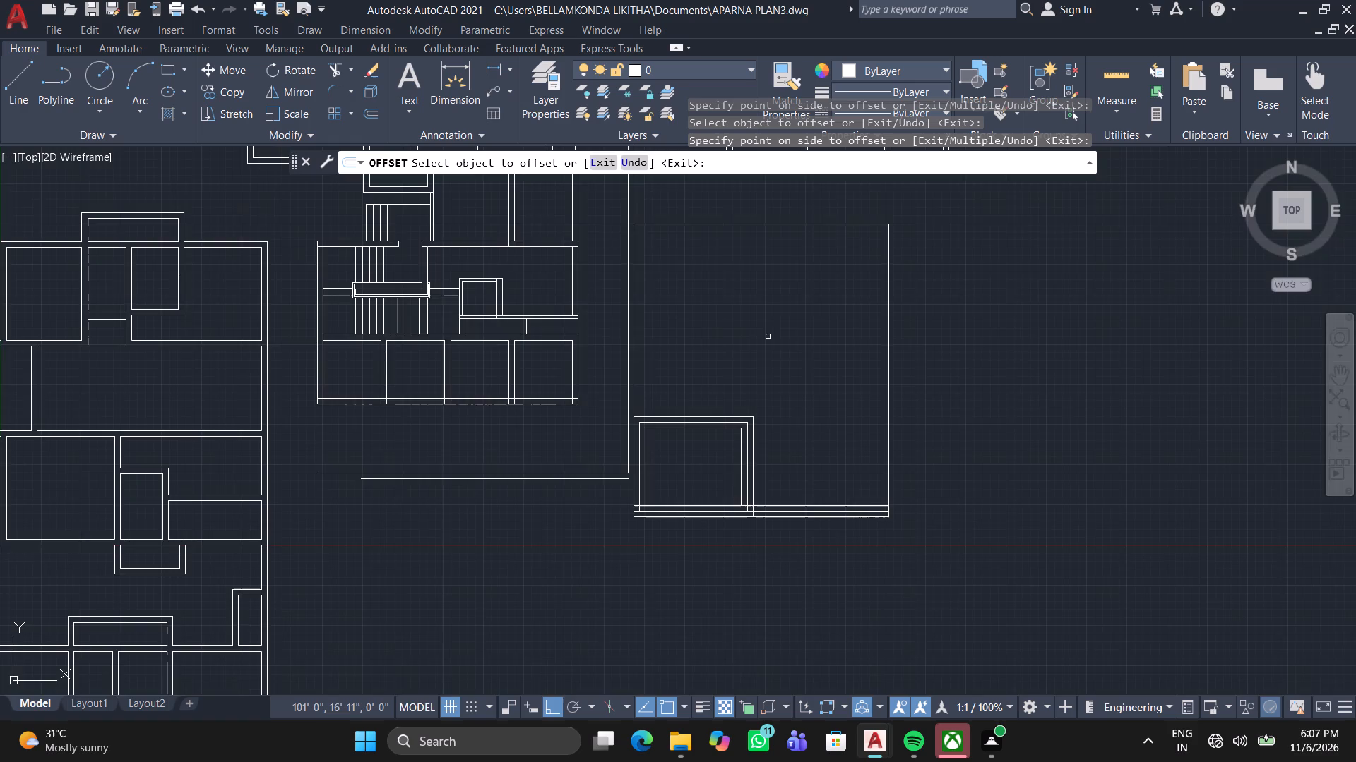
middle_drag(768, 348, 679, 467)
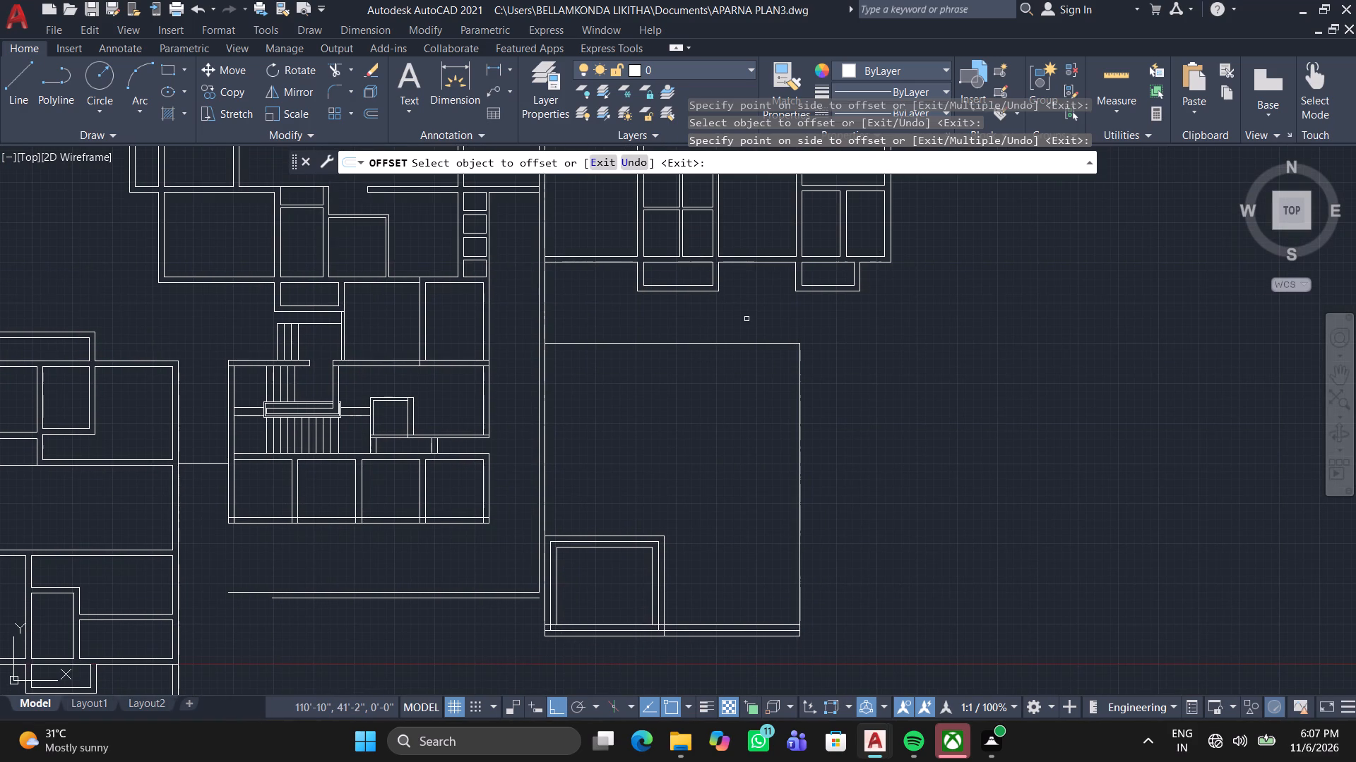
click(802, 418)
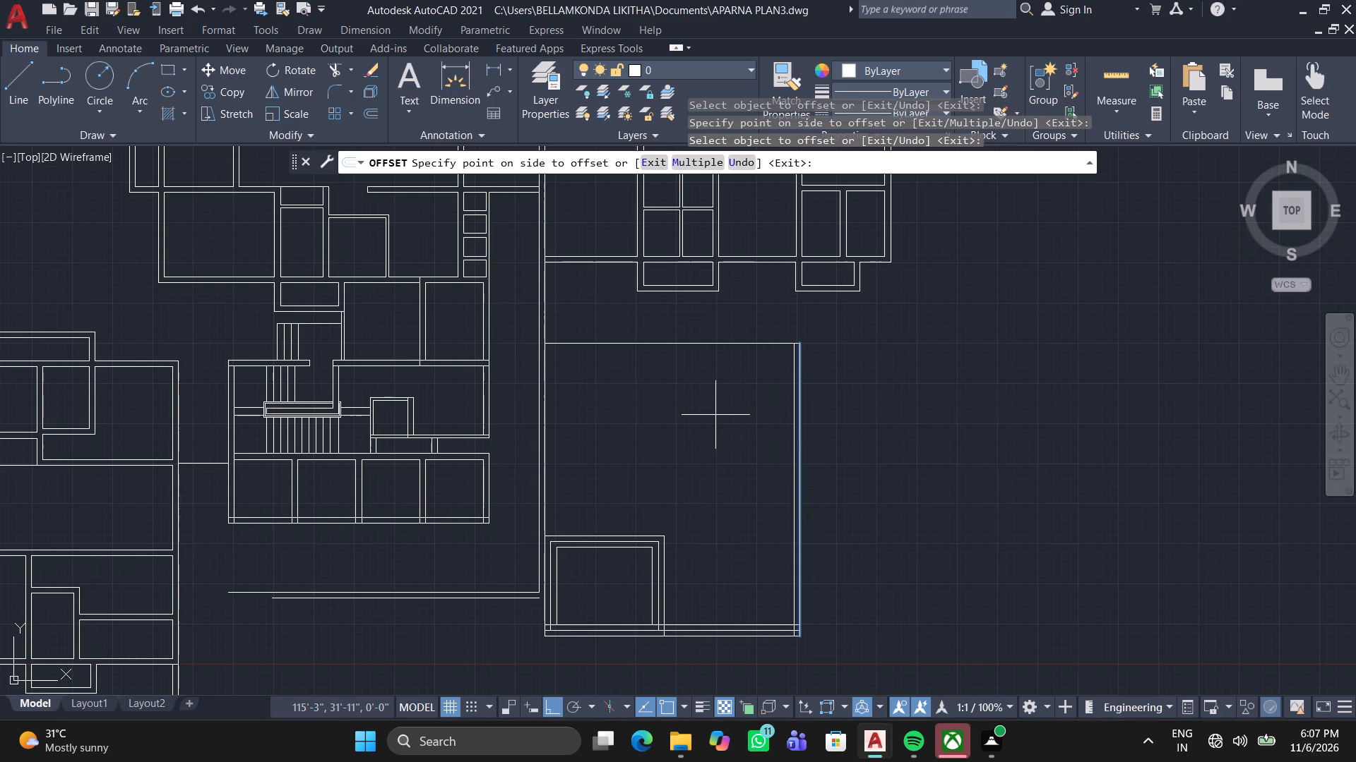
click(712, 416)
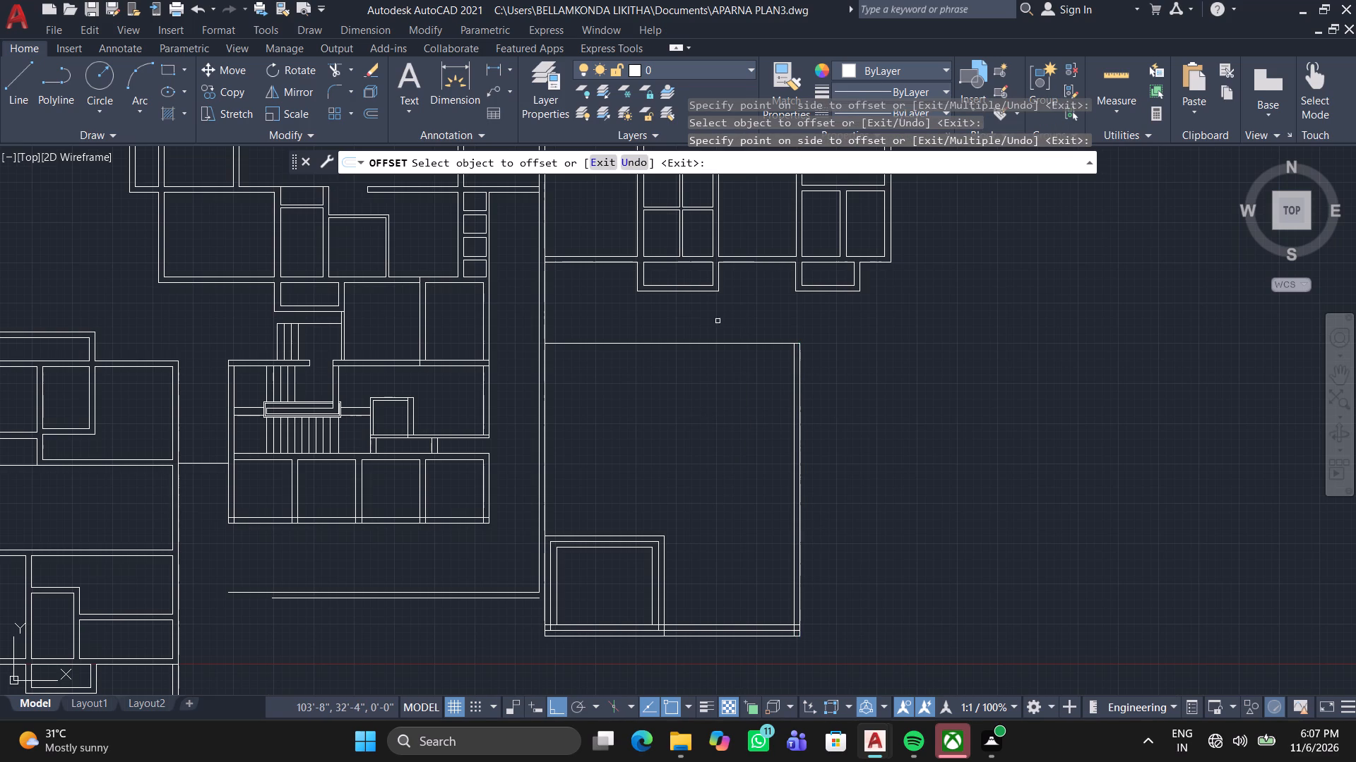
Offset the outline's north line inward by 9", and offset the resulting line another 9" south.
scroll(709, 344, up, 2)
click(720, 340)
click(712, 410)
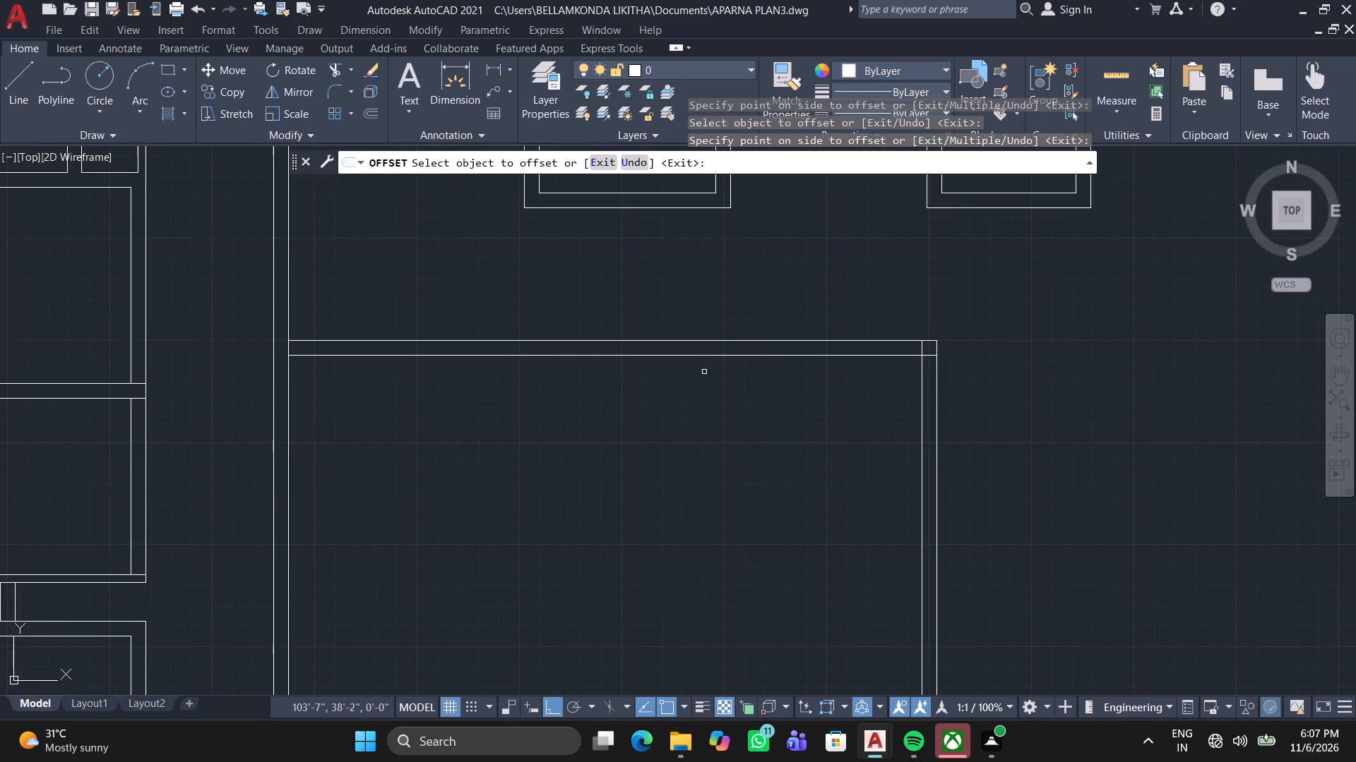
click(702, 356)
click(683, 477)
Offset the long east boundary wall's outer line 9" eastward, into the 33' by 38' area.
scroll(701, 429, down, 1)
middle_drag(702, 432, 747, 399)
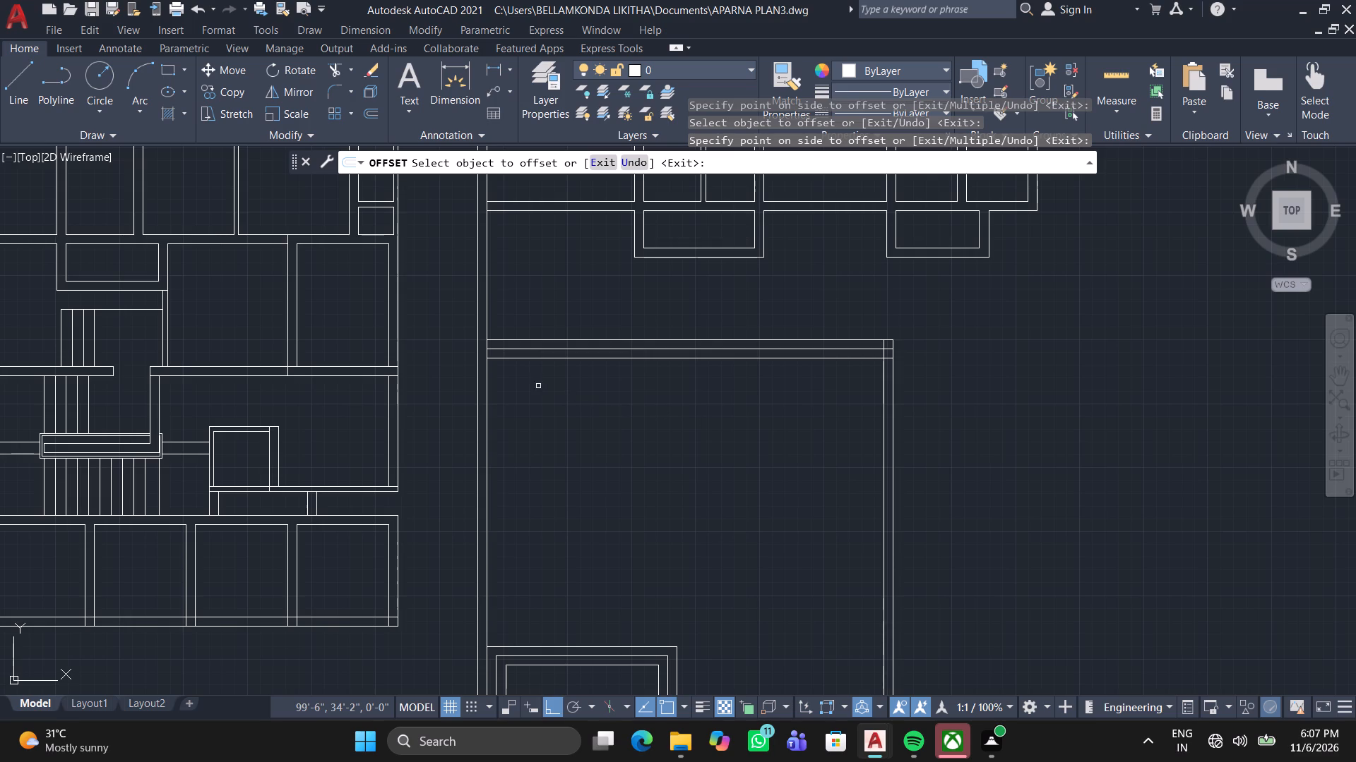
click(489, 401)
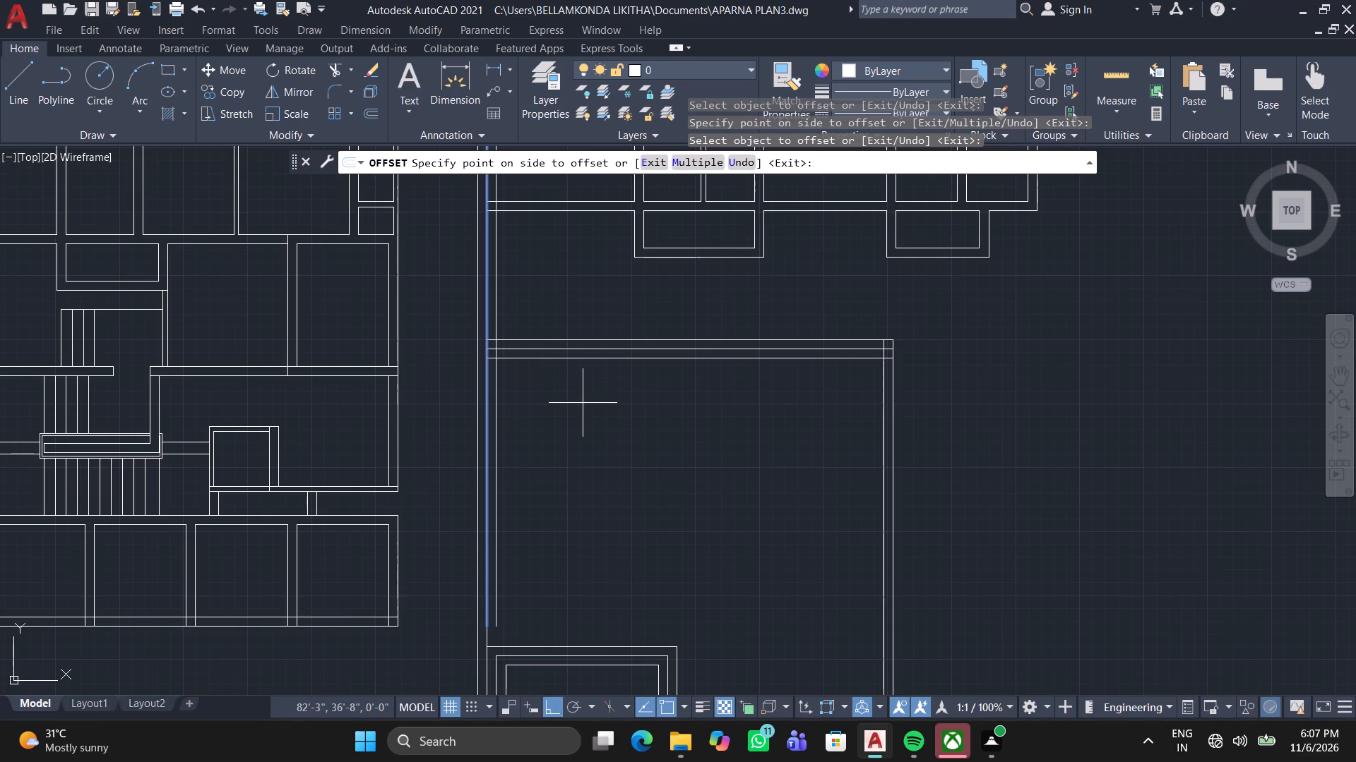
click(583, 403)
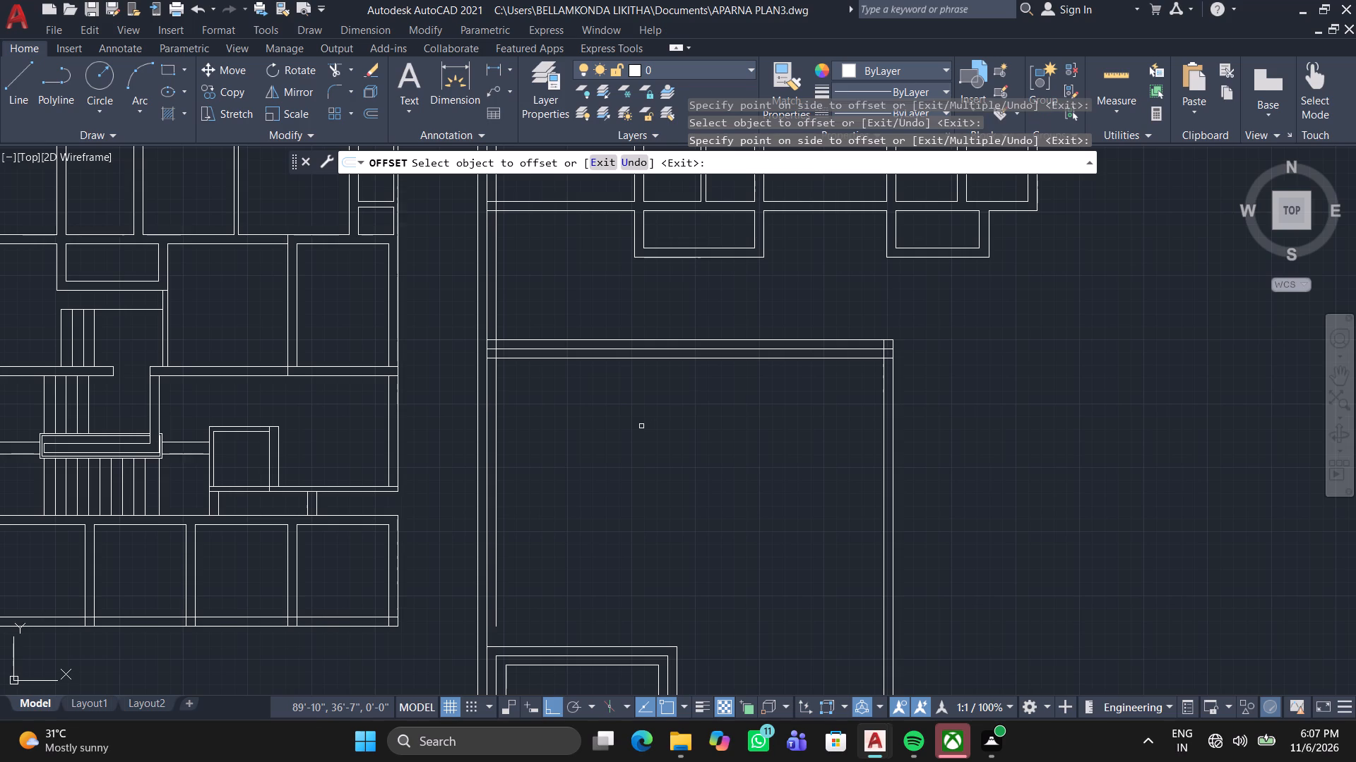
Draw a horizontal line from the southwest room's northeast outer corner to the east line of the 33' by 38' outline.
middle_drag(634, 421, 682, 260)
key(Escape)
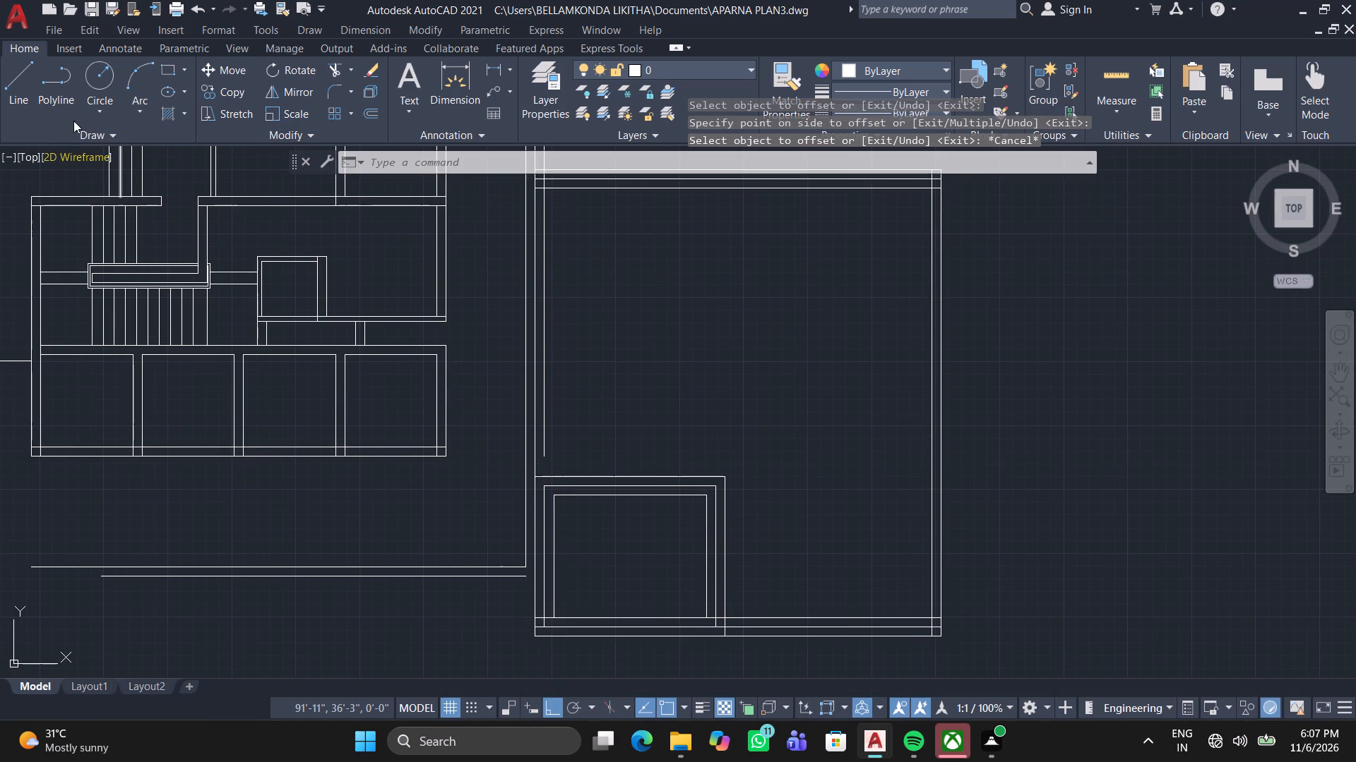
click(26, 102)
middle_drag(866, 474, 713, 342)
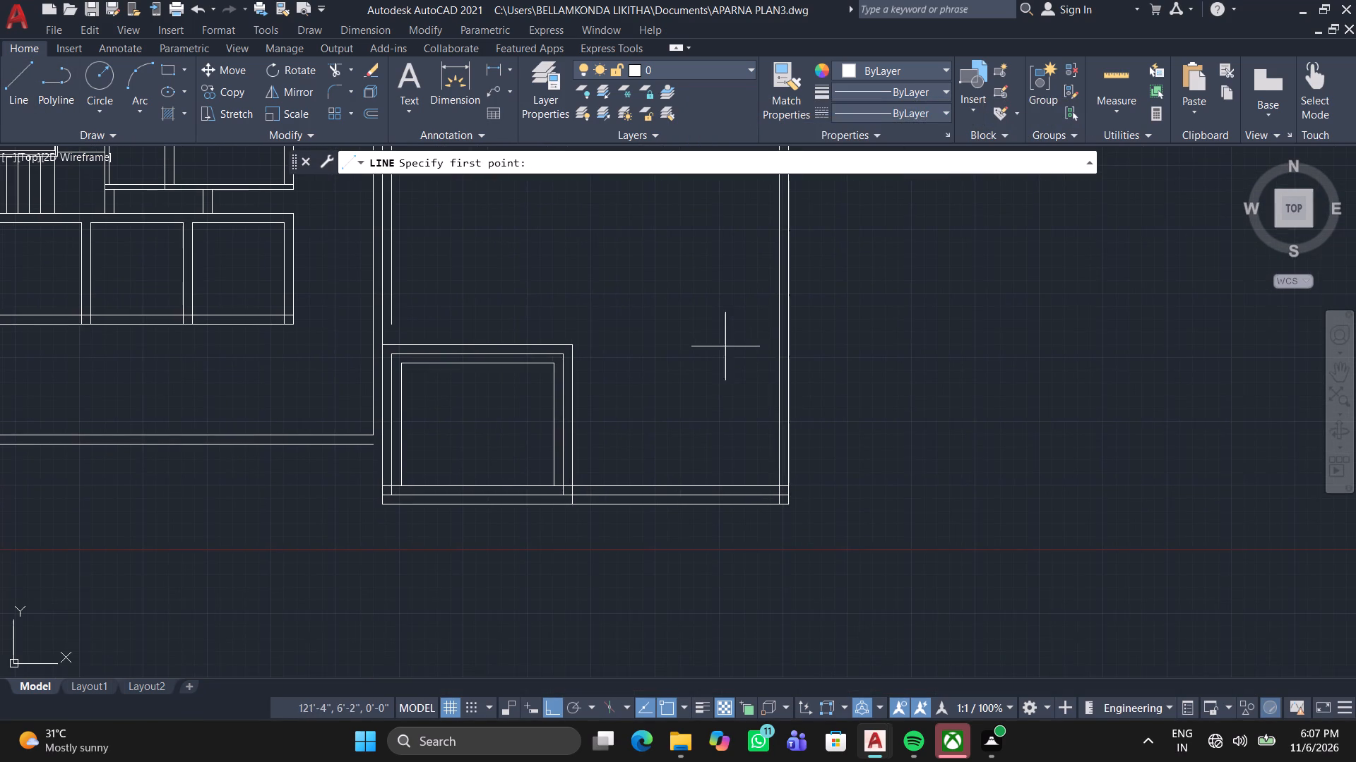
scroll(570, 319, up, 3)
click(565, 416)
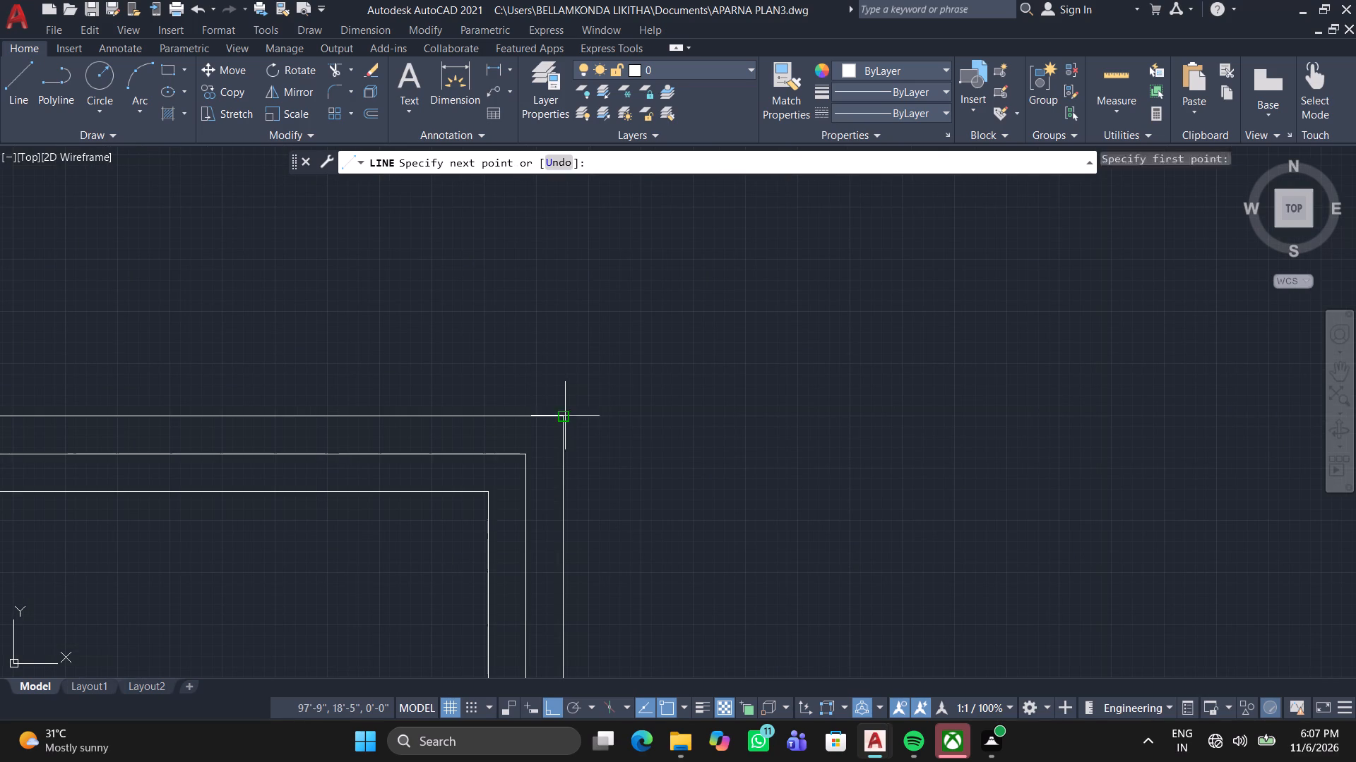
middle_drag(1017, 428, 689, 377)
scroll(674, 373, down, 1)
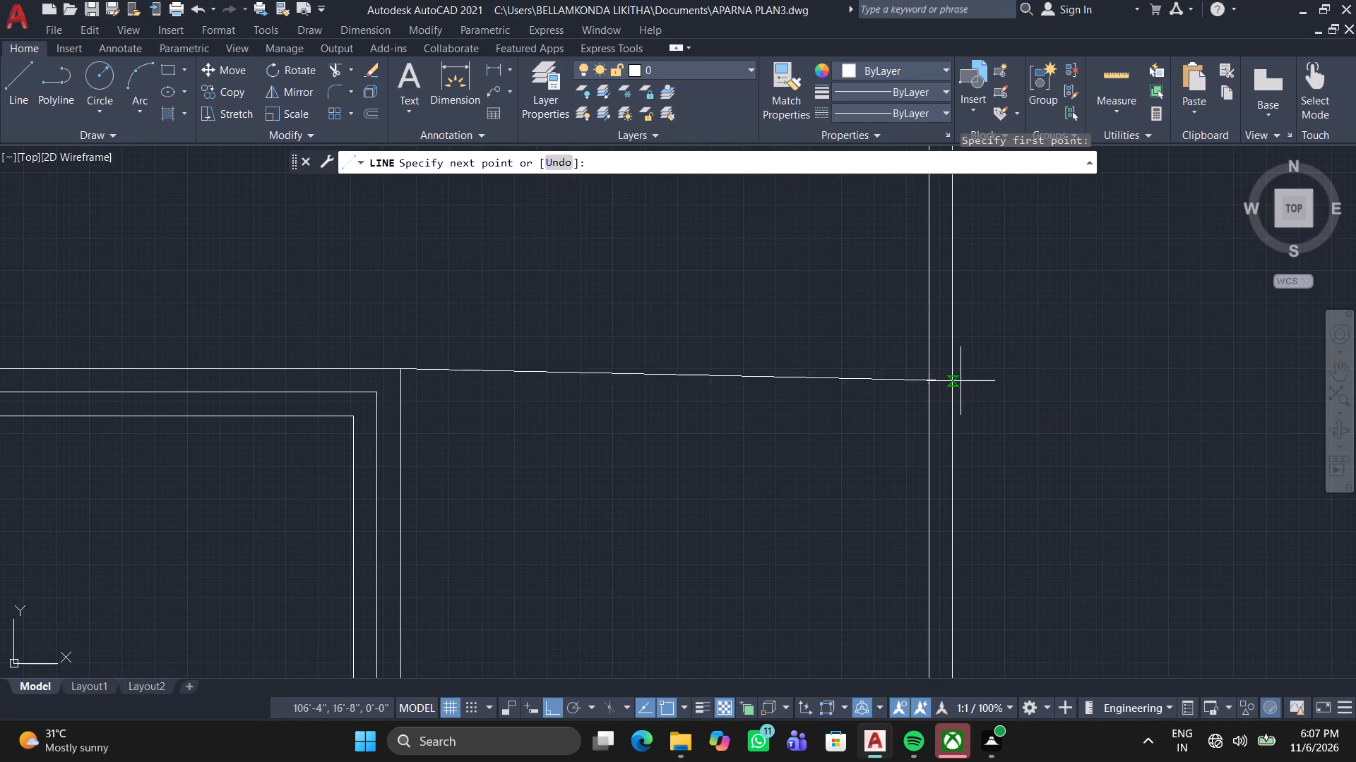
scroll(954, 370, up, 1)
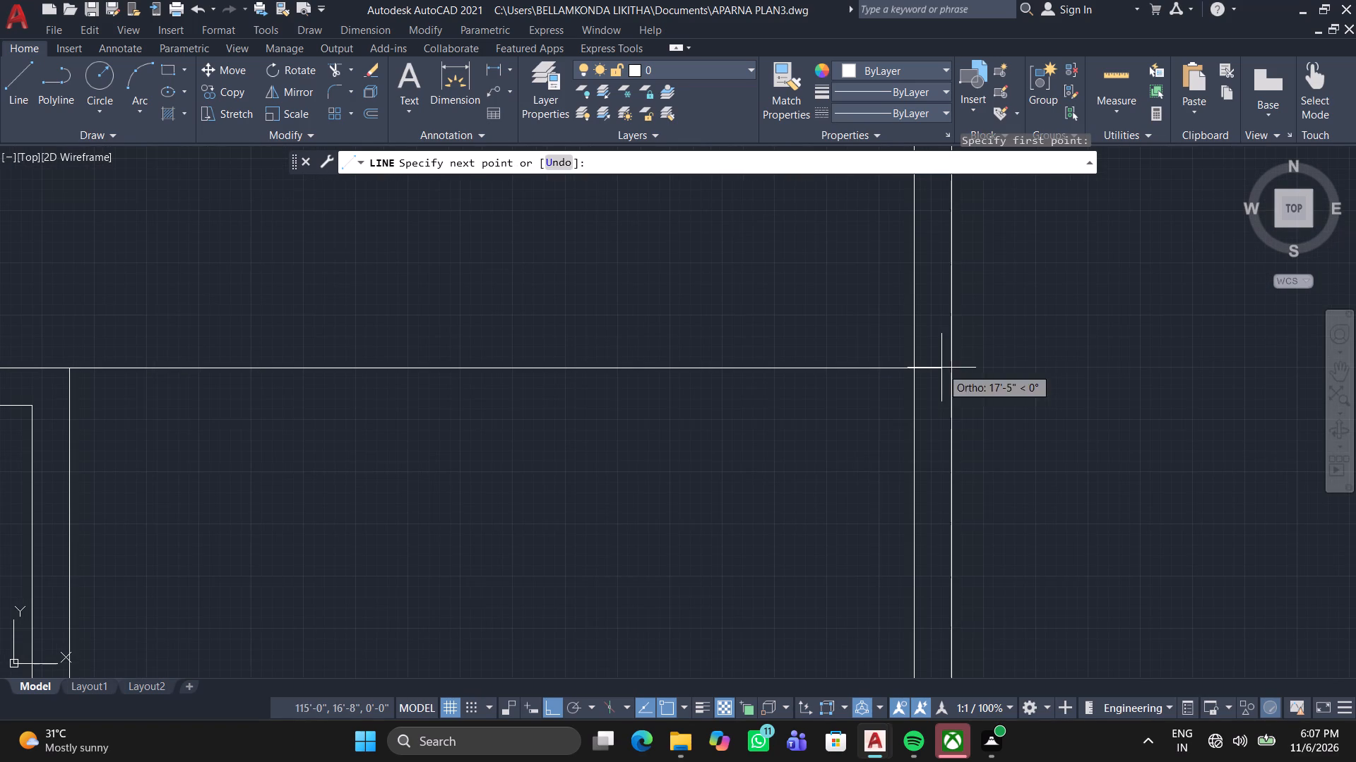
click(951, 368)
key(space)
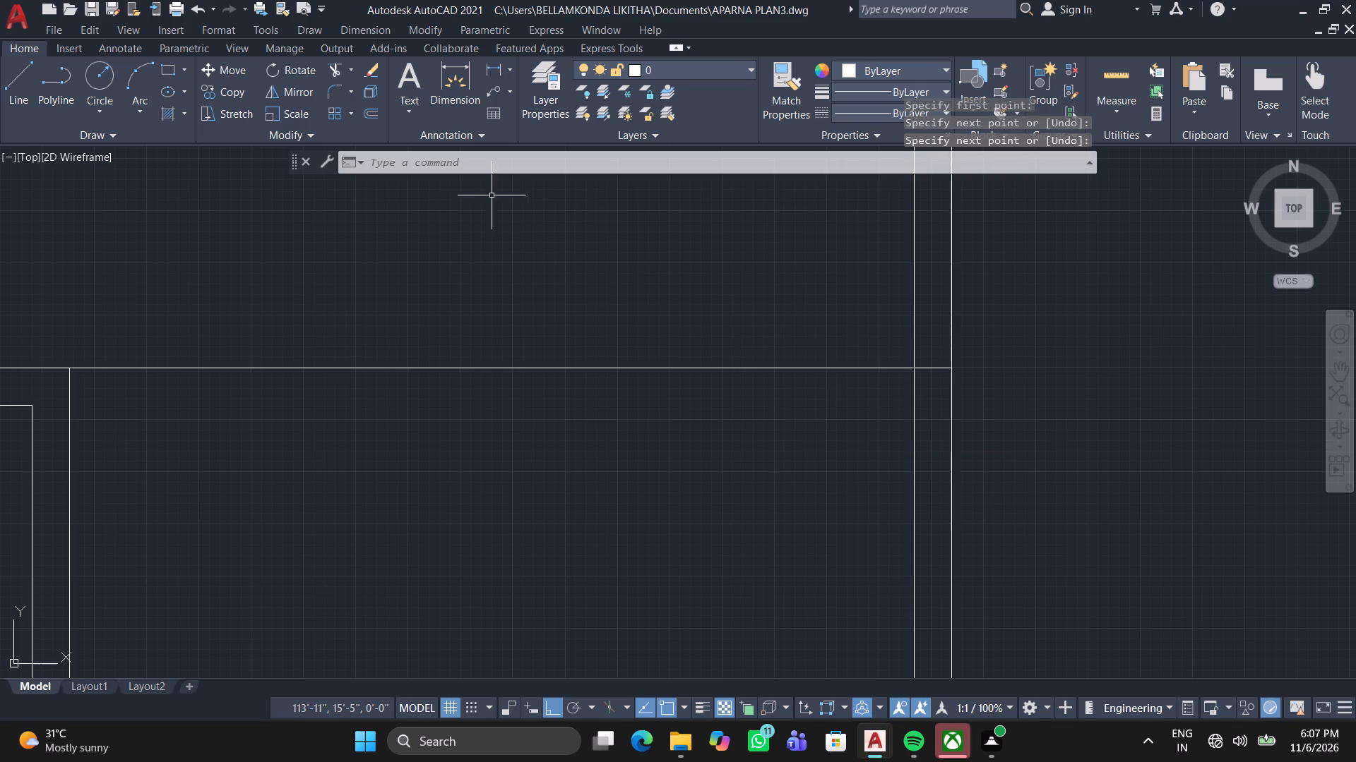
Offset the new horizontal line 9" south, and offset the resulting line another 9" south.
click(364, 114)
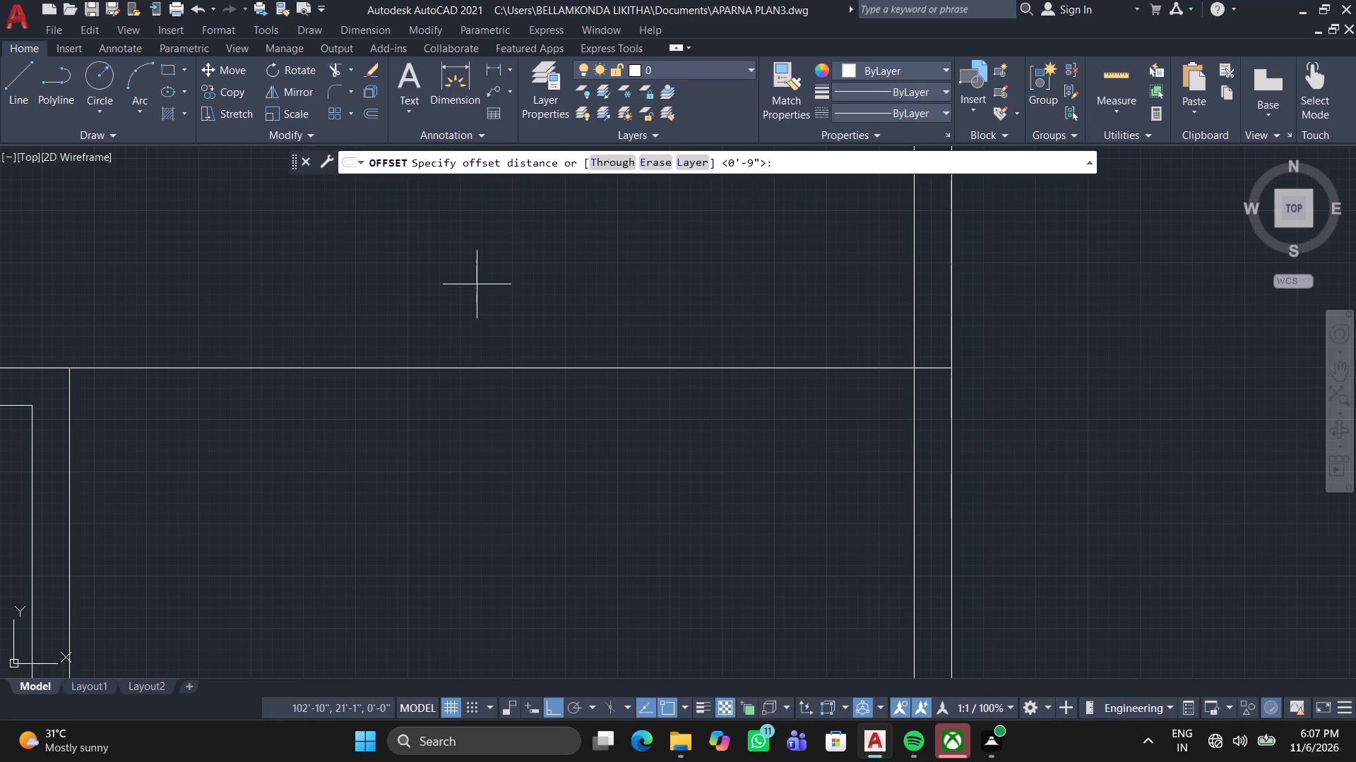
key(space)
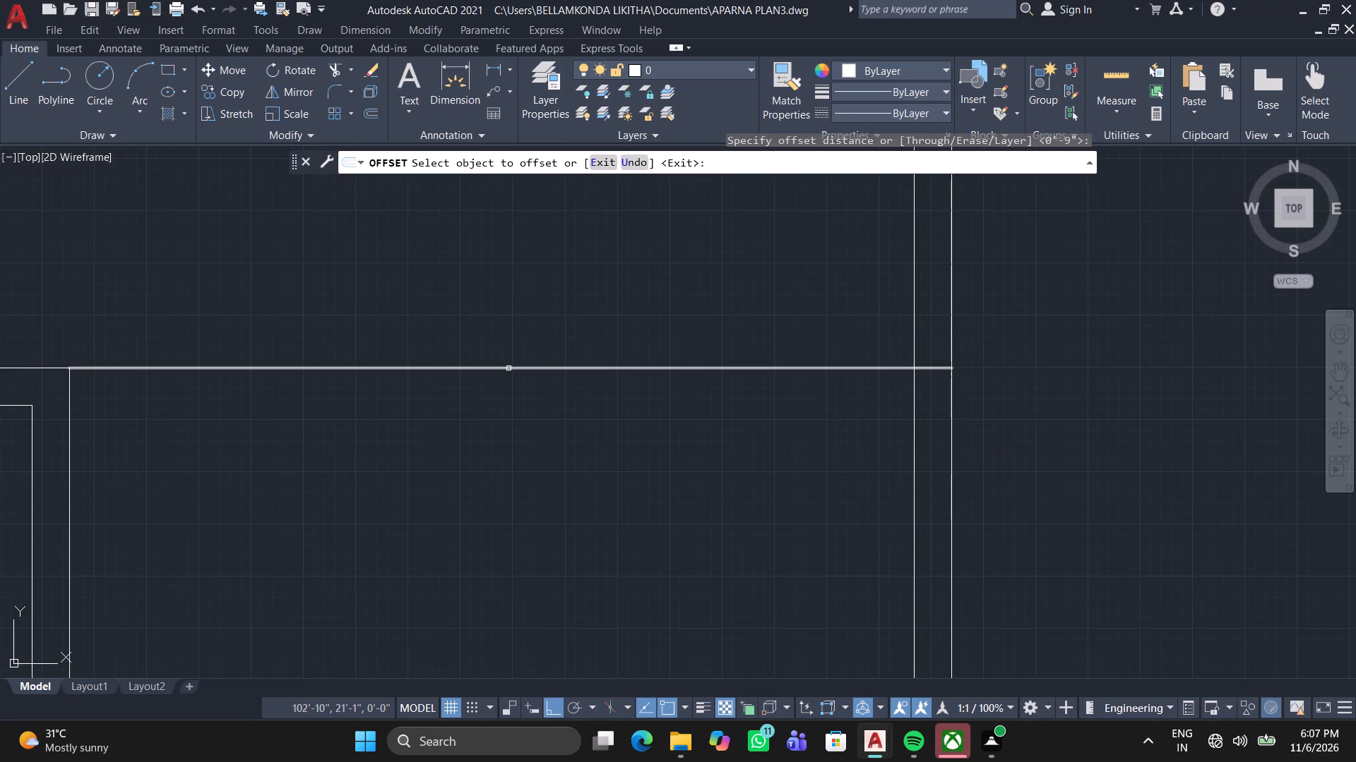
click(509, 368)
click(568, 537)
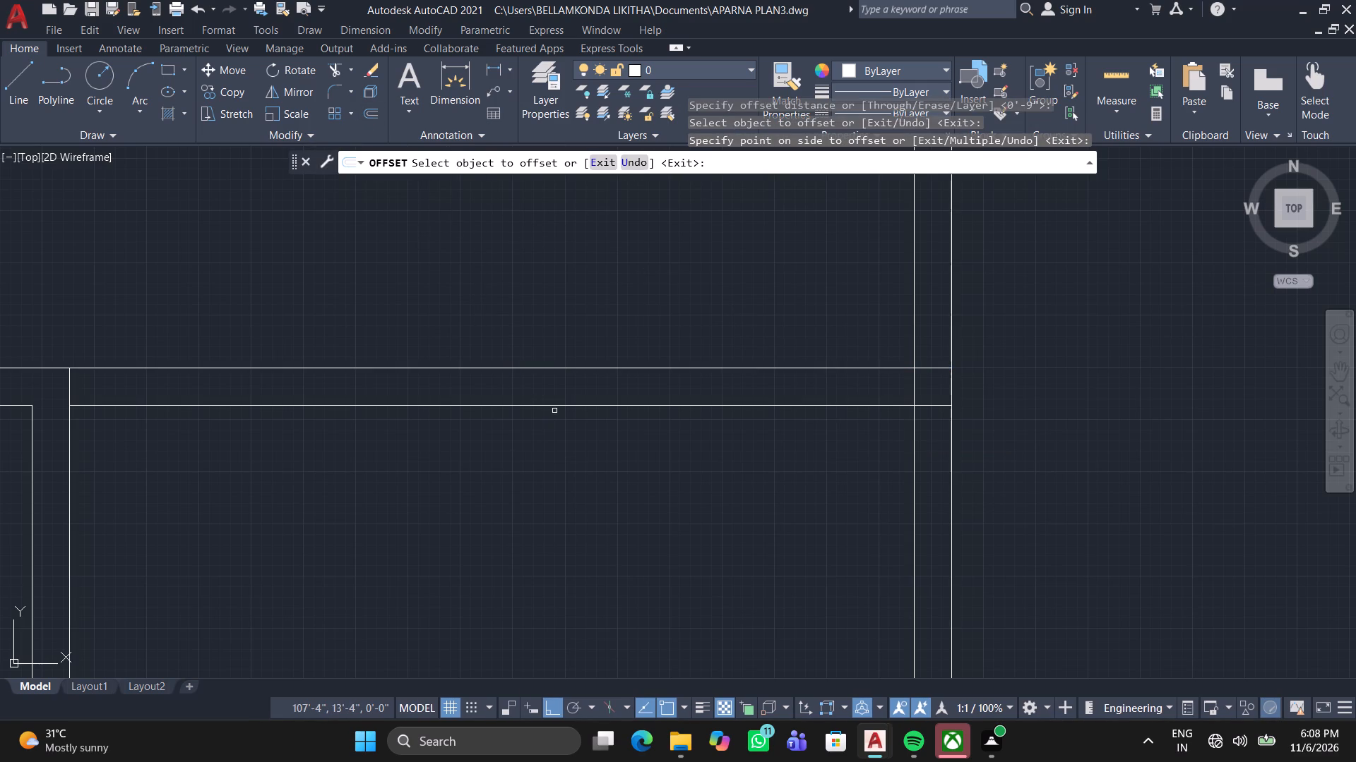
click(561, 407)
click(549, 473)
scroll(554, 470, down, 2)
middle_drag(555, 475, 557, 476)
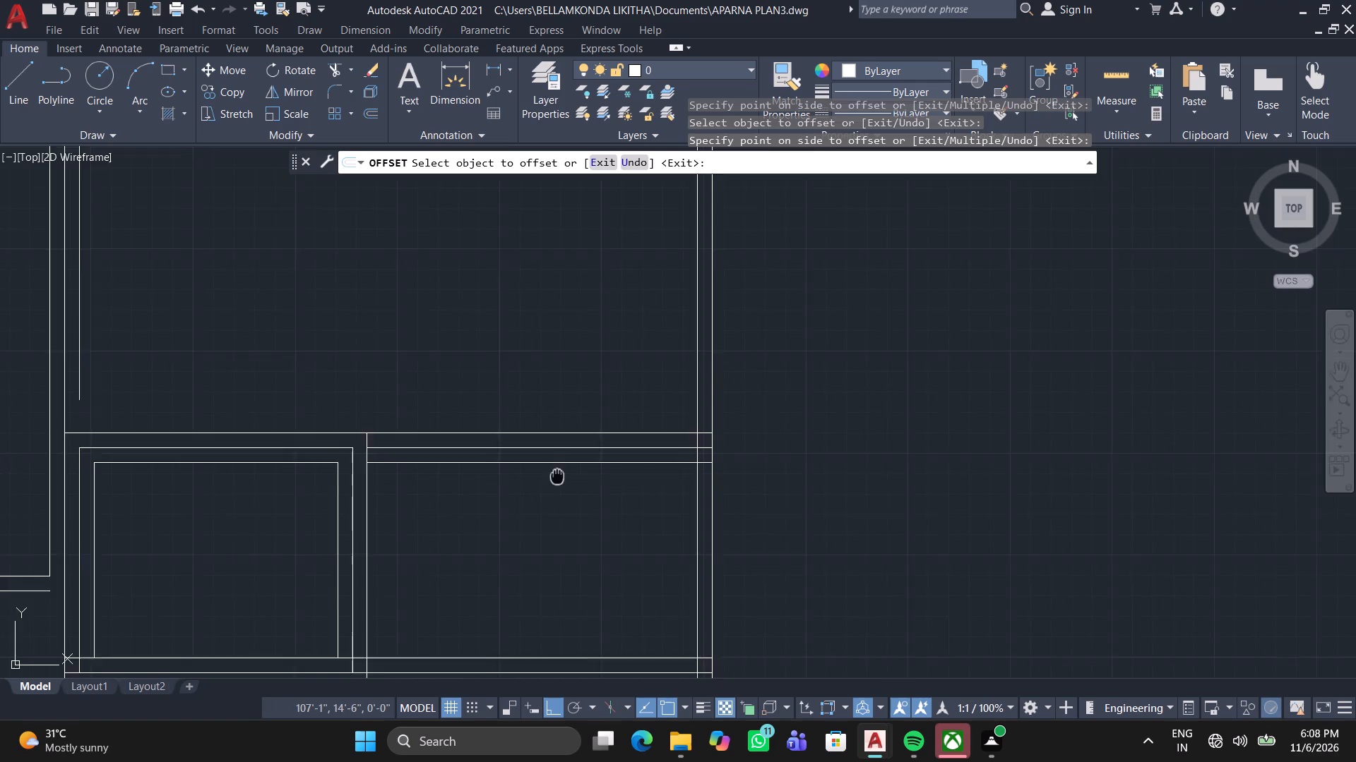
middle_drag(557, 476, 612, 450)
scroll(614, 449, down, 1)
middle_drag(513, 318, 582, 442)
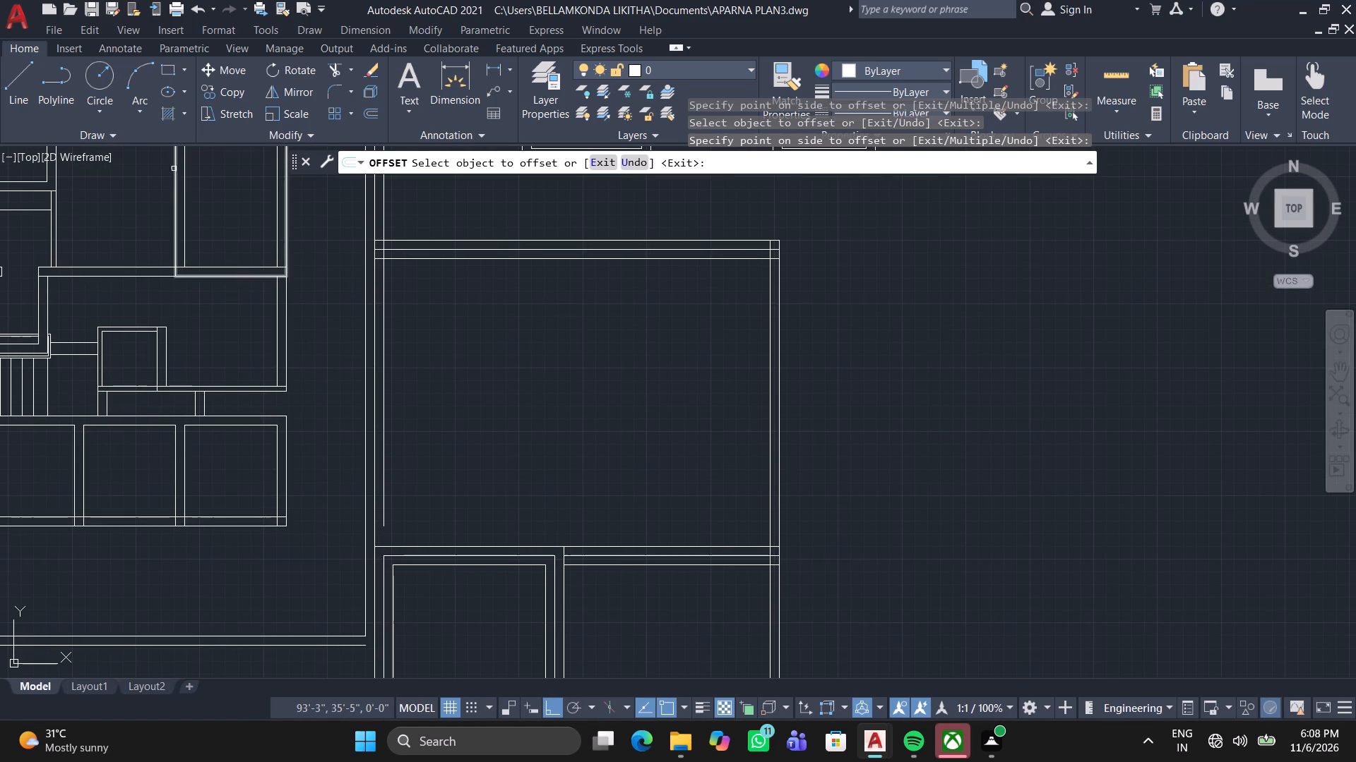
Begin a narrow rectangle in the open space east of the 33' by 38' area with a 9" line running east.
click(18, 85)
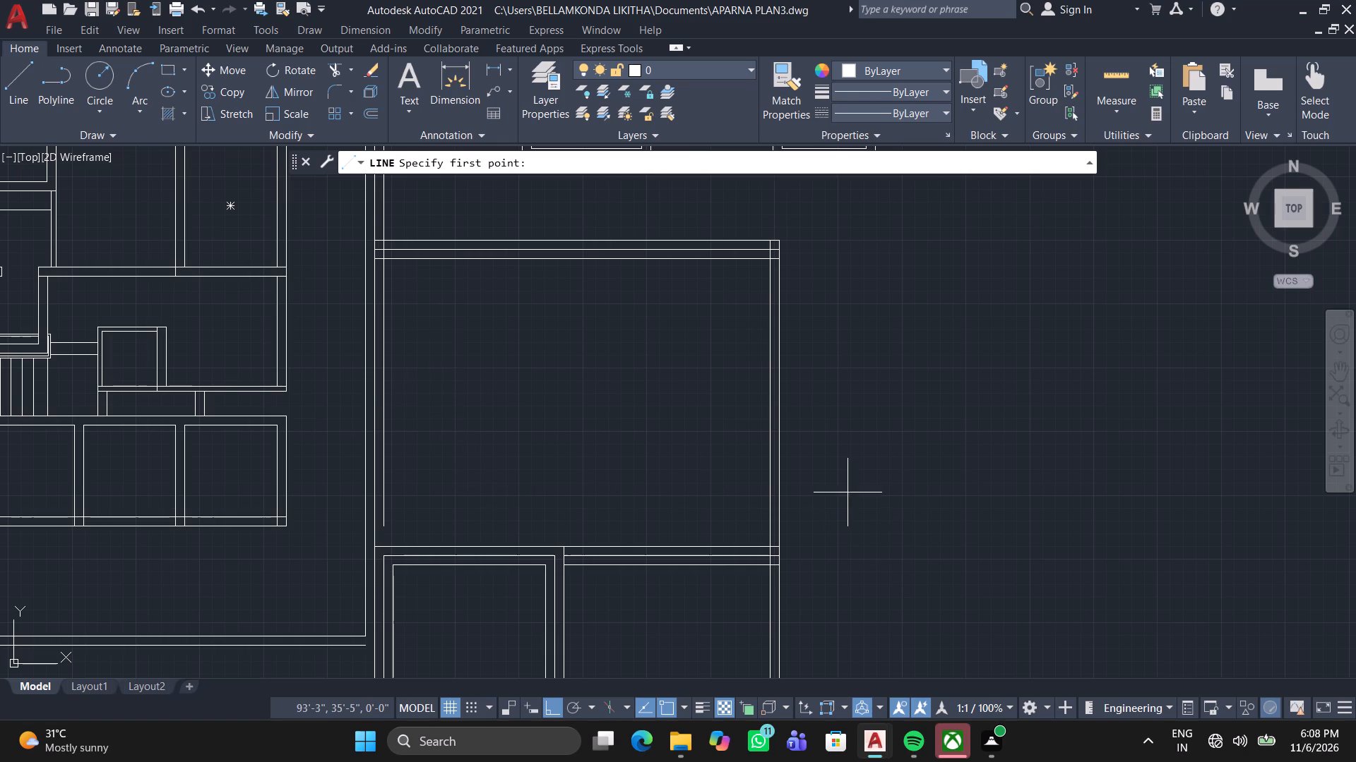
key(Escape)
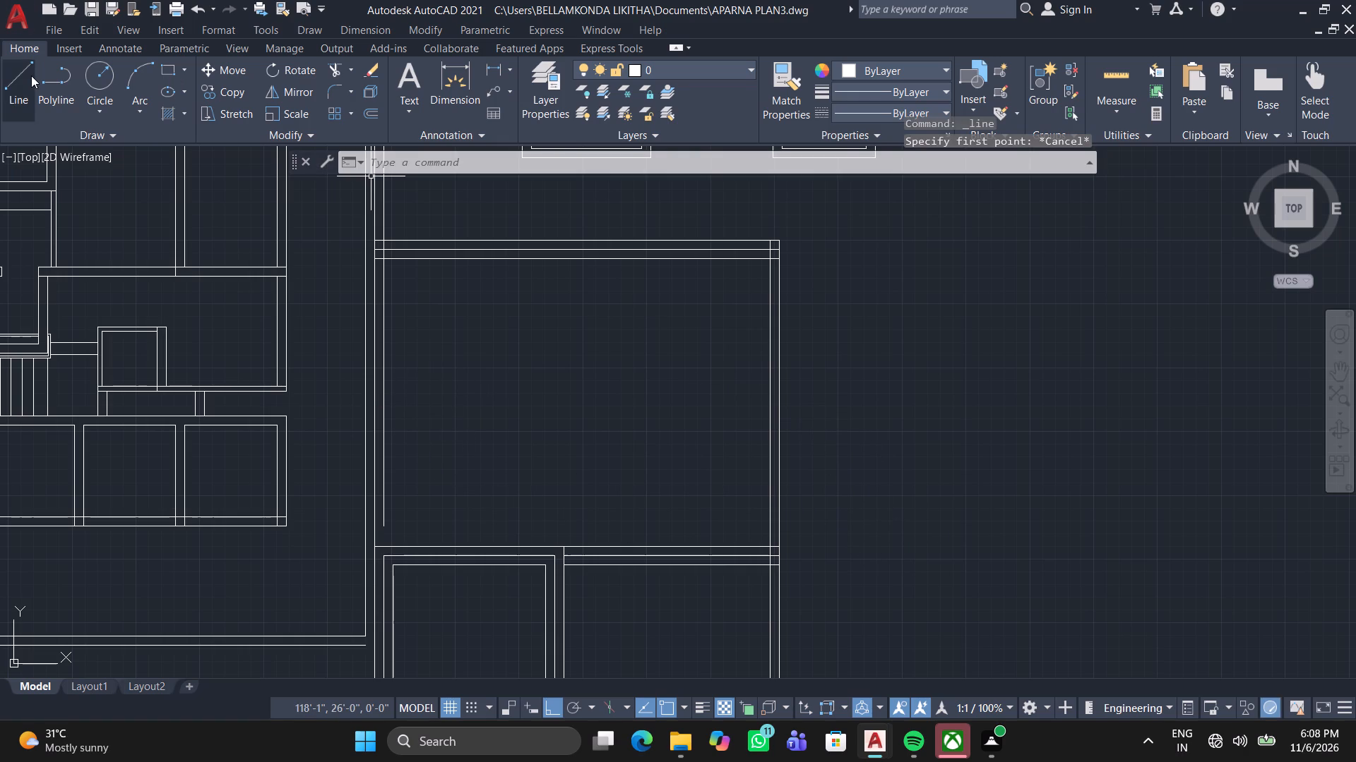
click(31, 75)
click(945, 308)
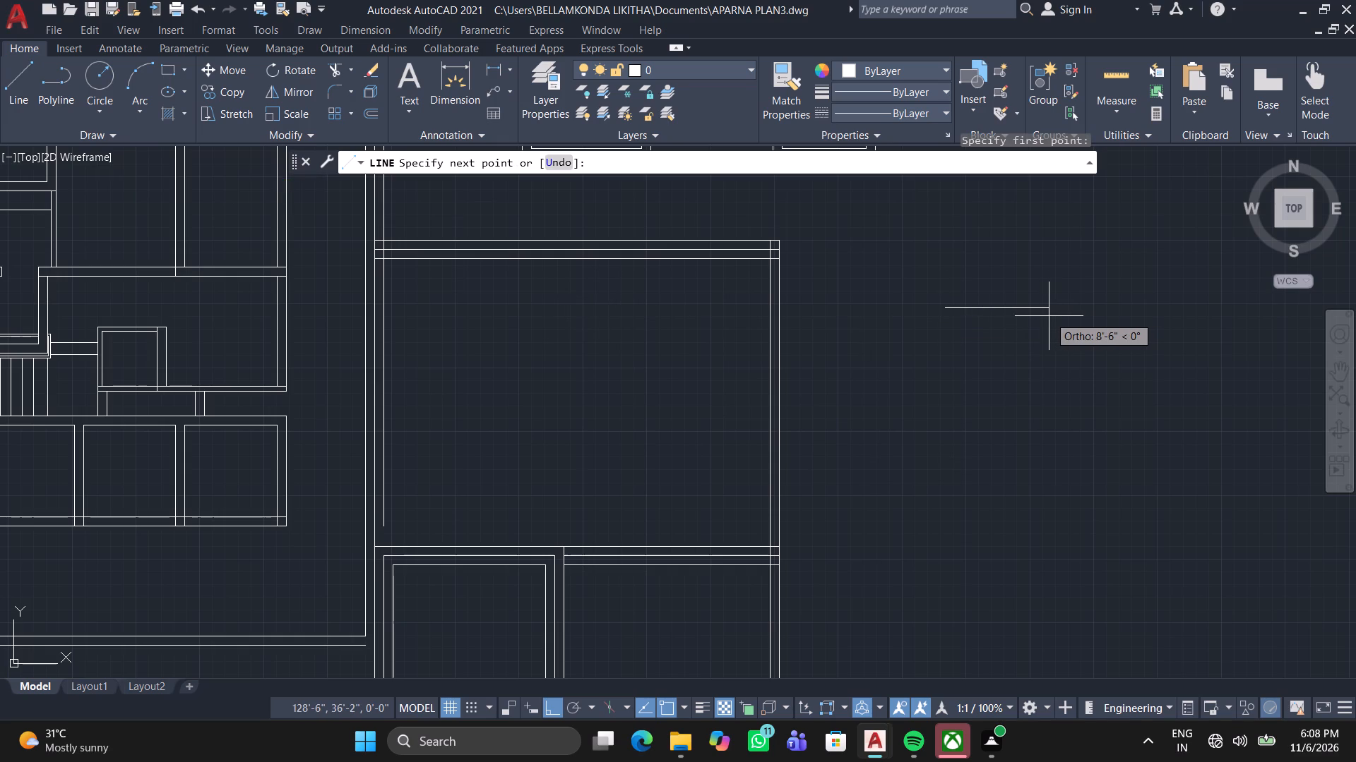
key(9)
key(Return)
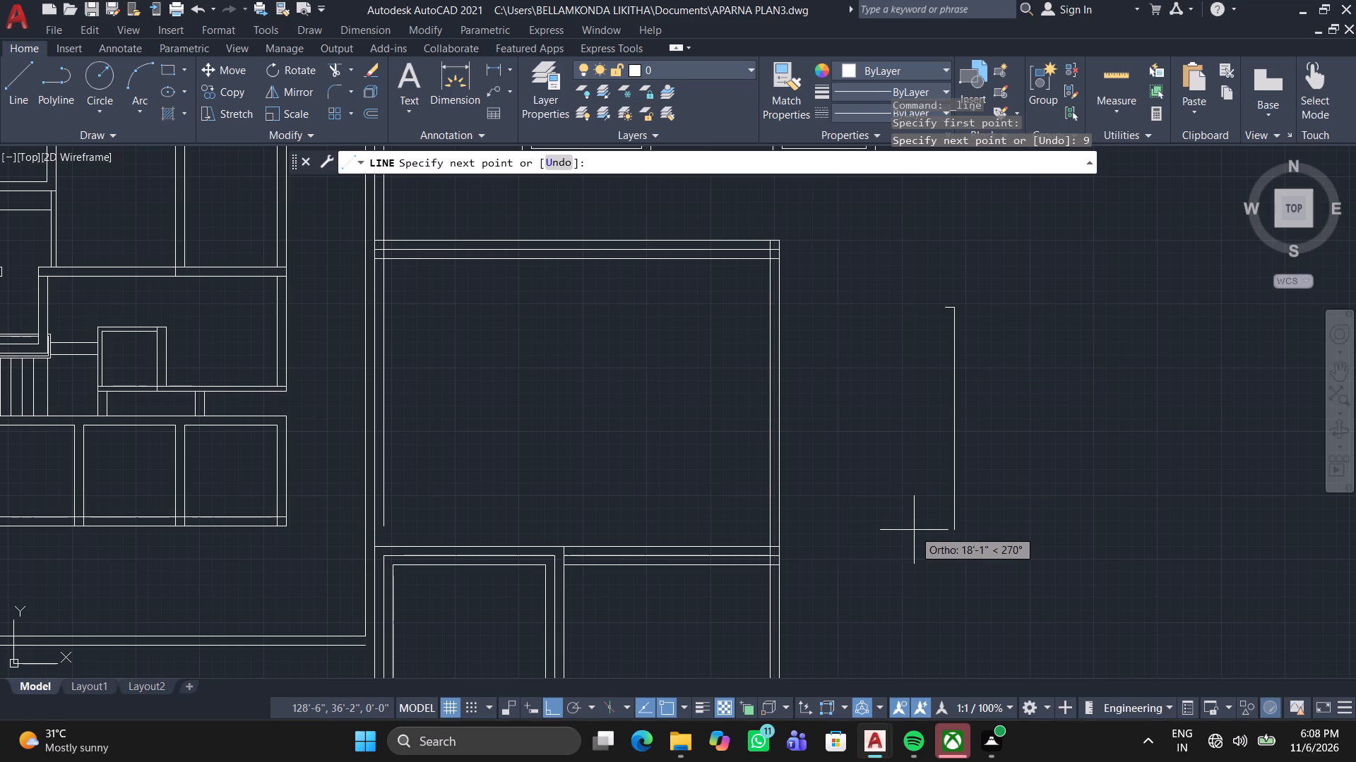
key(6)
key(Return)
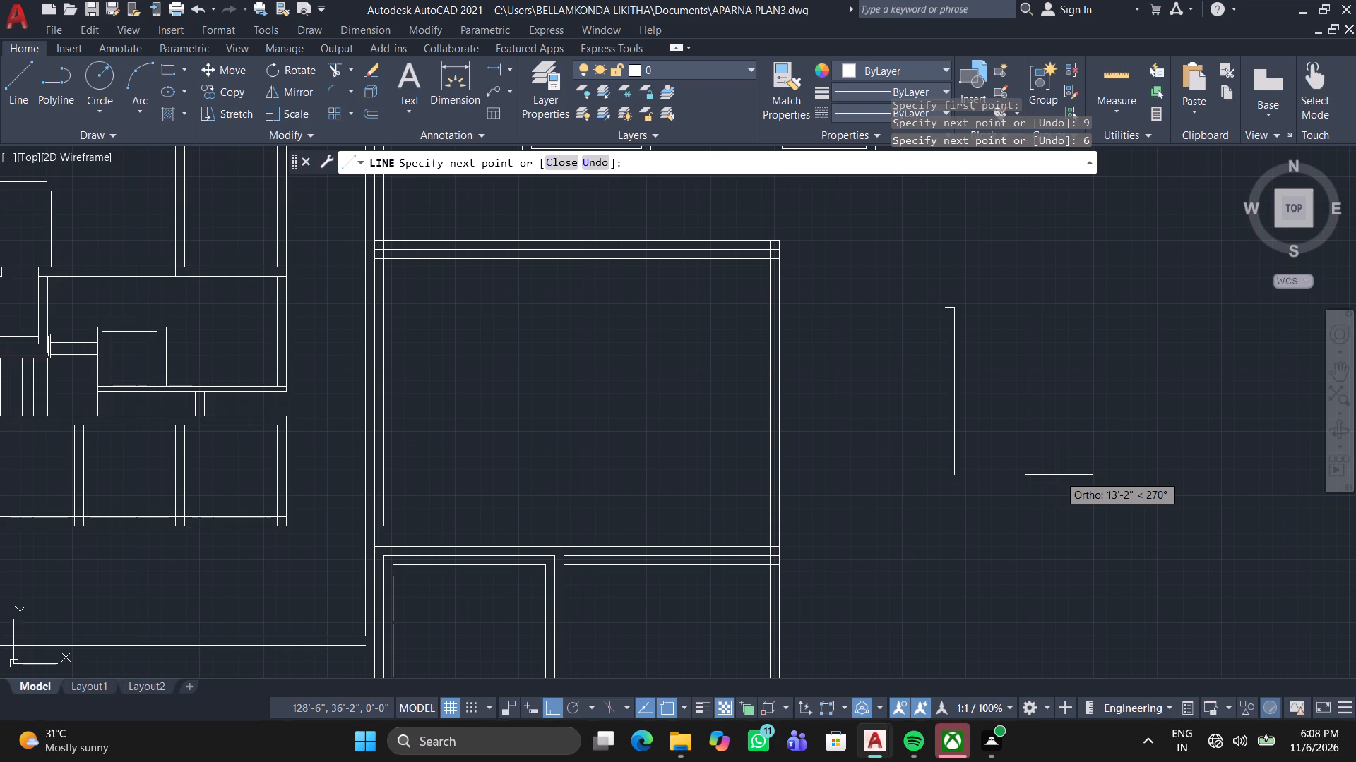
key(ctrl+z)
Complete the rectangle with a 6' line south extended by 2", a 9" line west and a closing line back to the start.
key(6)
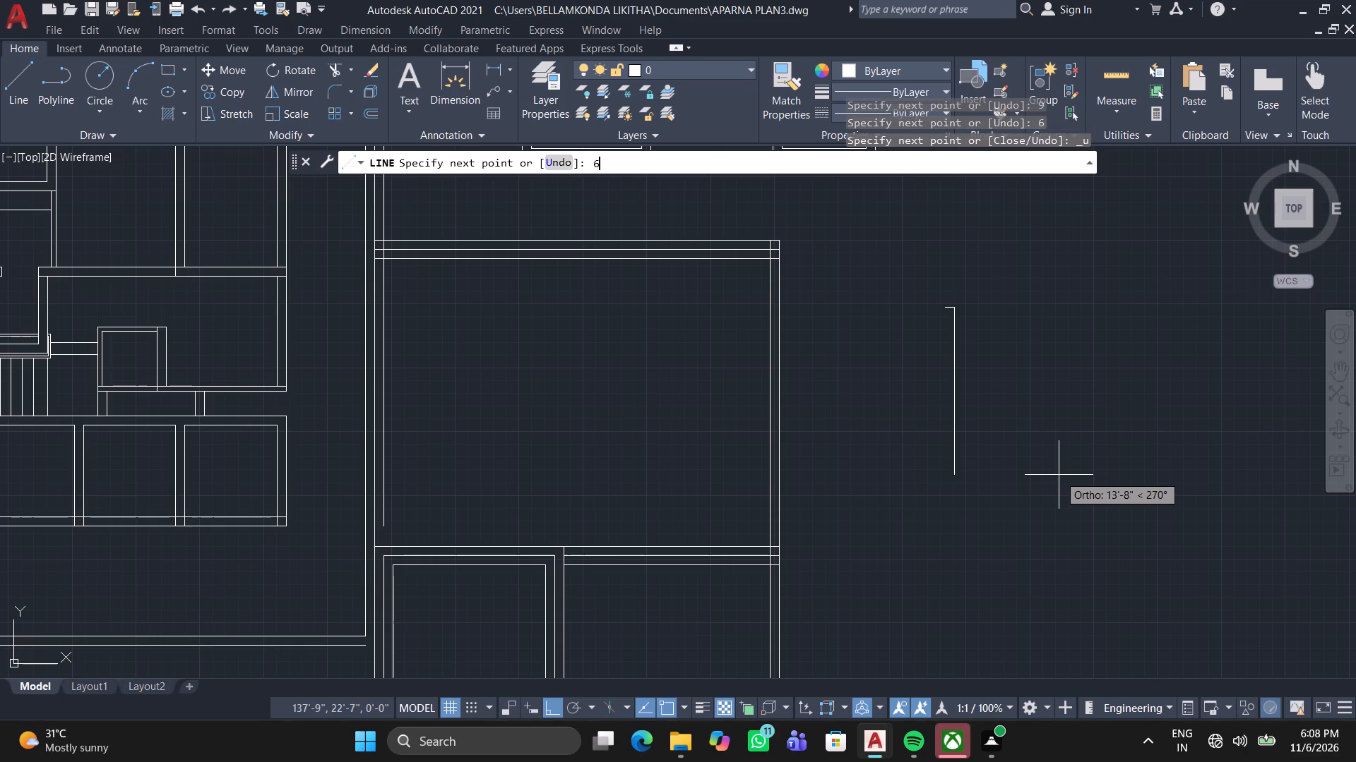
key(apostrophe)
key(Return)
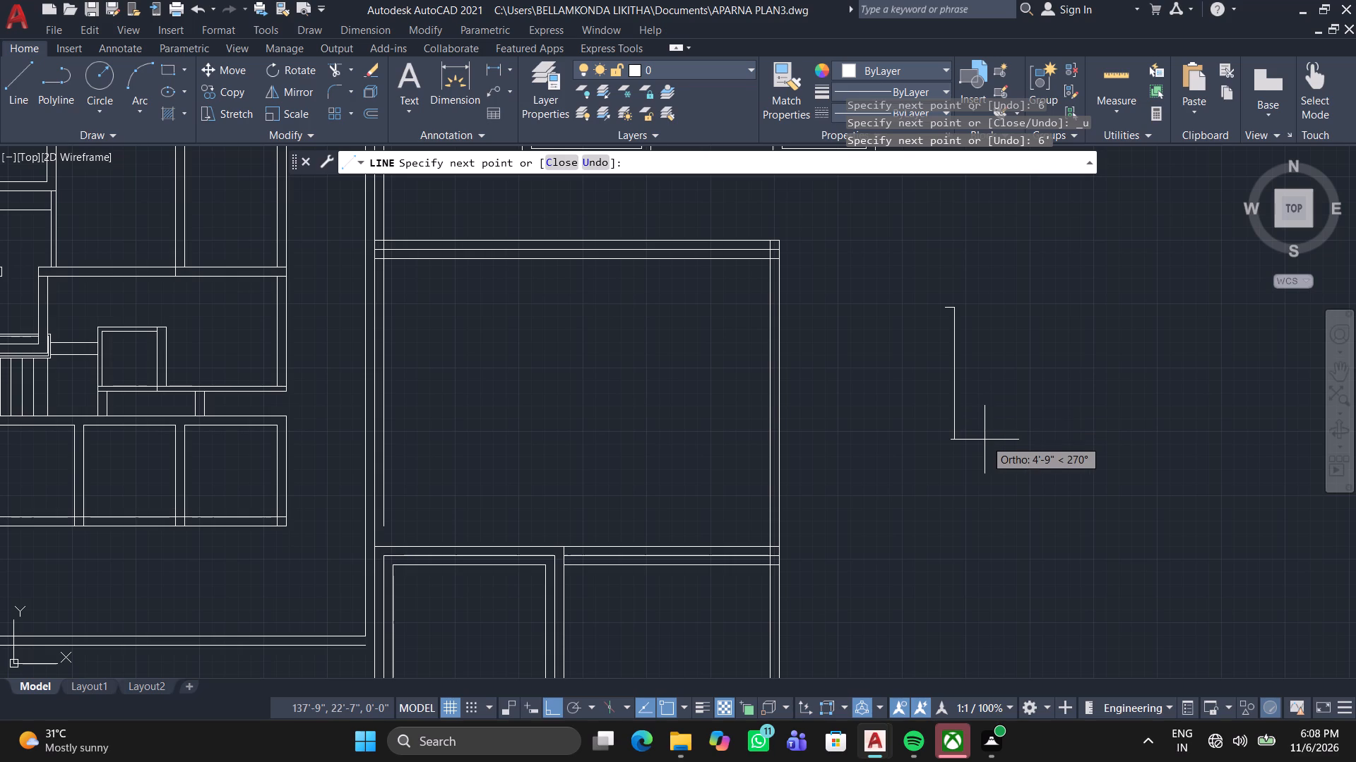
key(2)
key(Return)
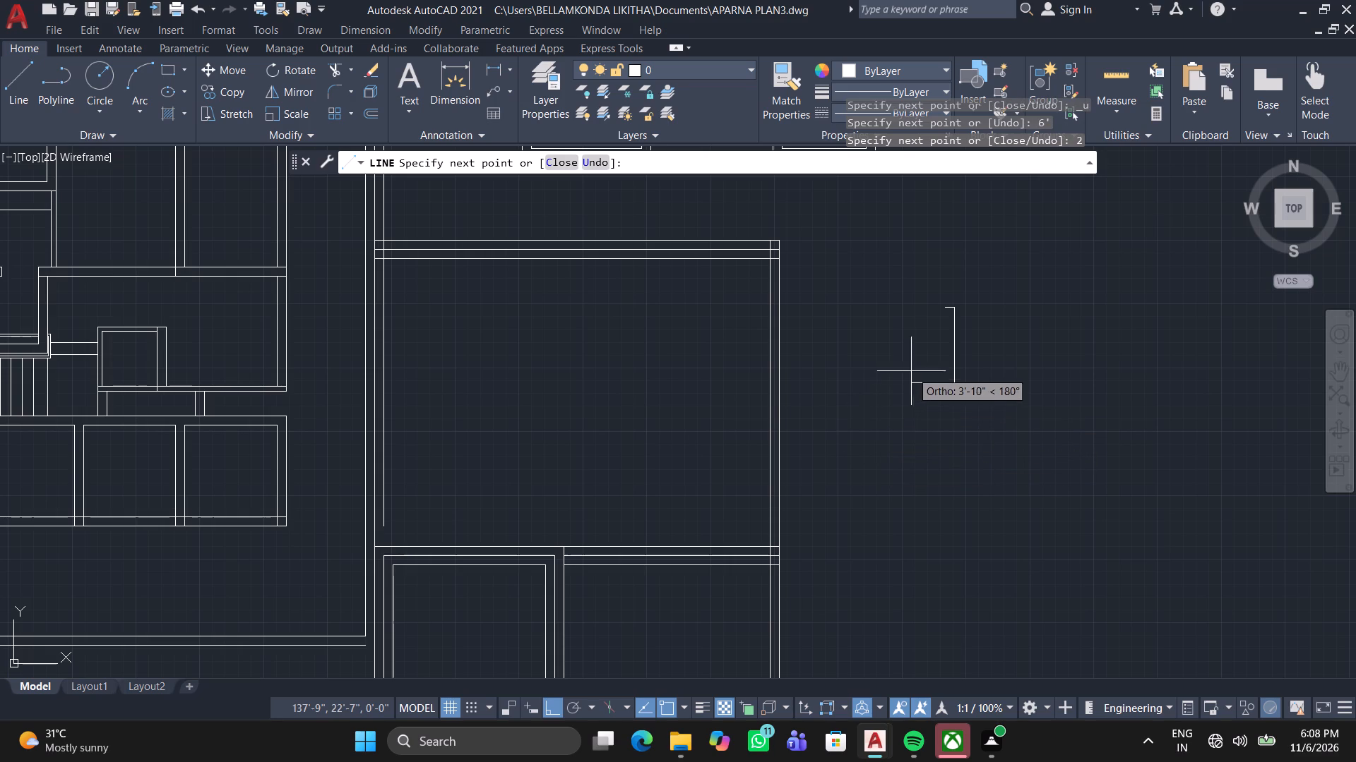
key(9)
key(Return)
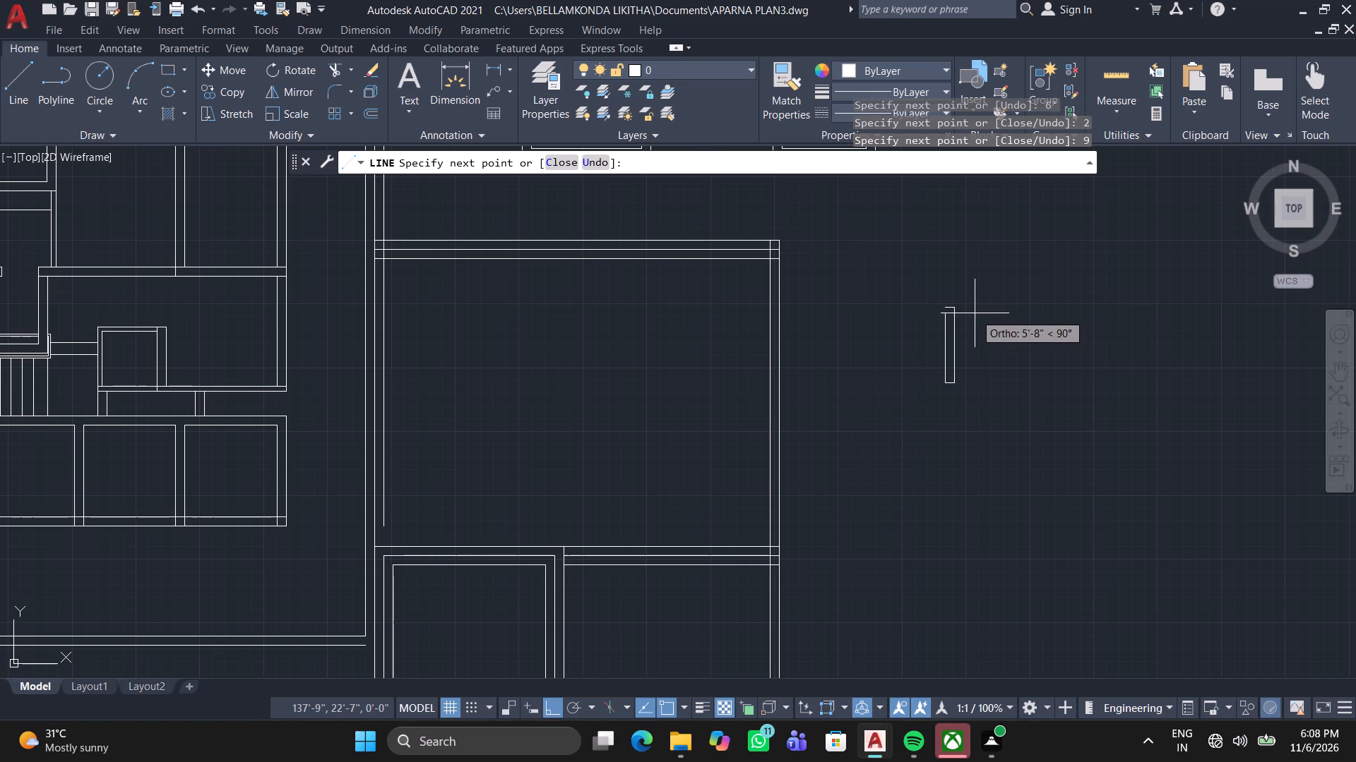
scroll(955, 308, up, 3)
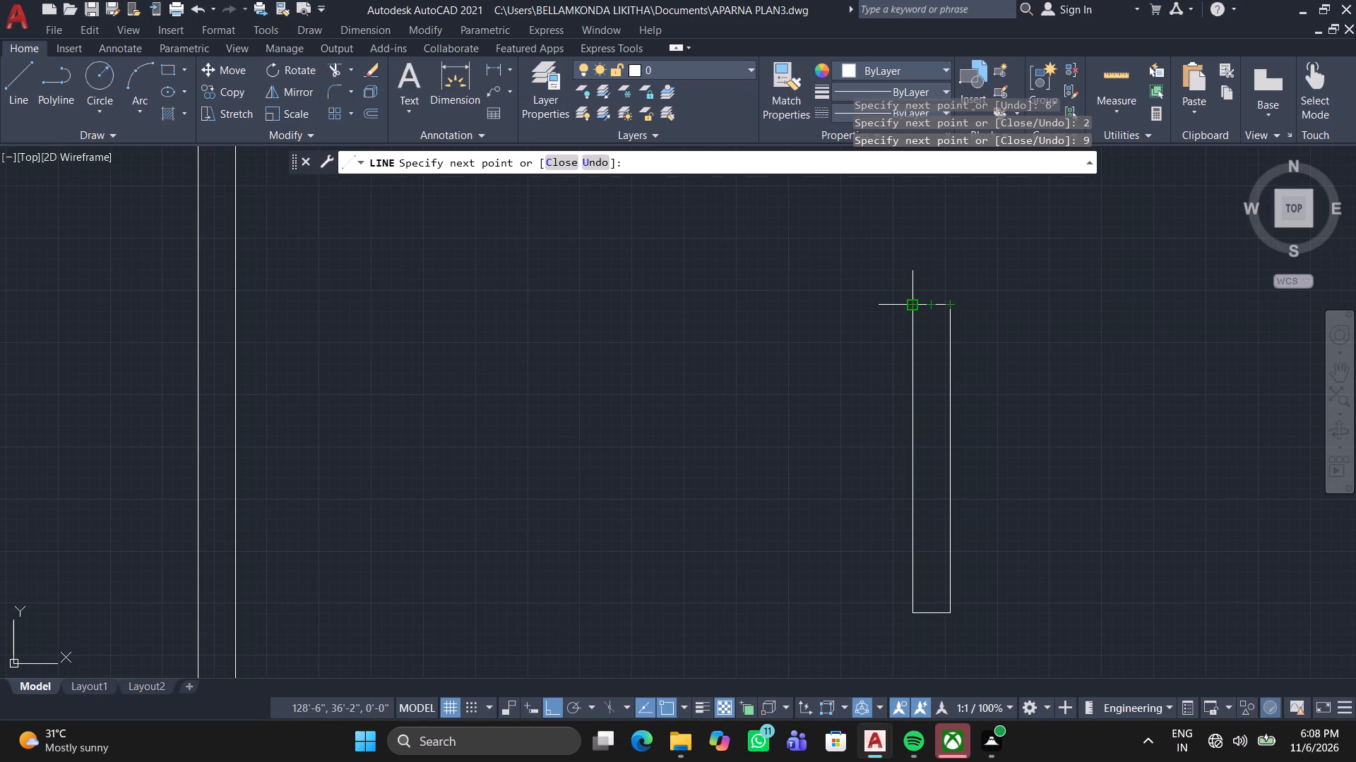
click(915, 309)
key(Escape)
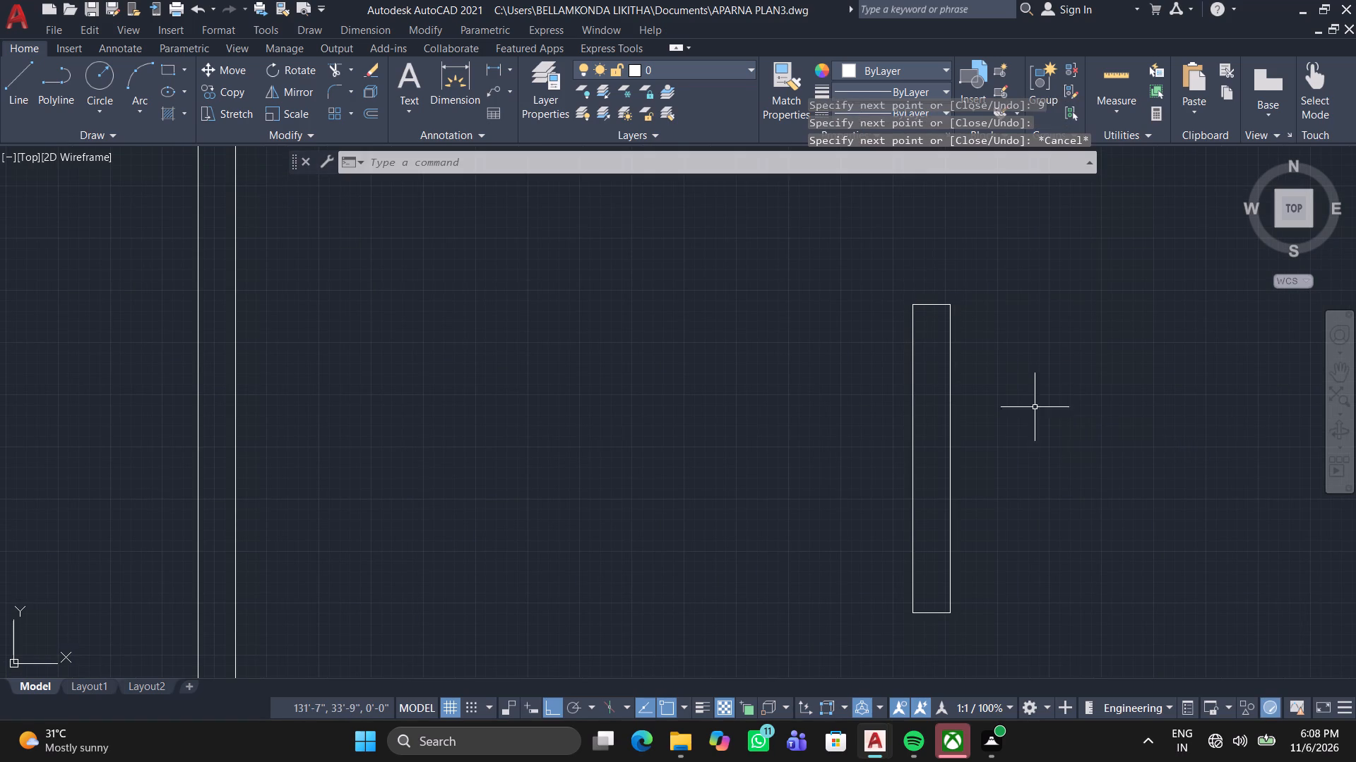
Move the 9" by 6'-2" rectangle by its southwest corner between the east wall's two lines, slightly north of the new horizontal wall.
scroll(537, 255, down, 2)
middle_drag(551, 269, 614, 258)
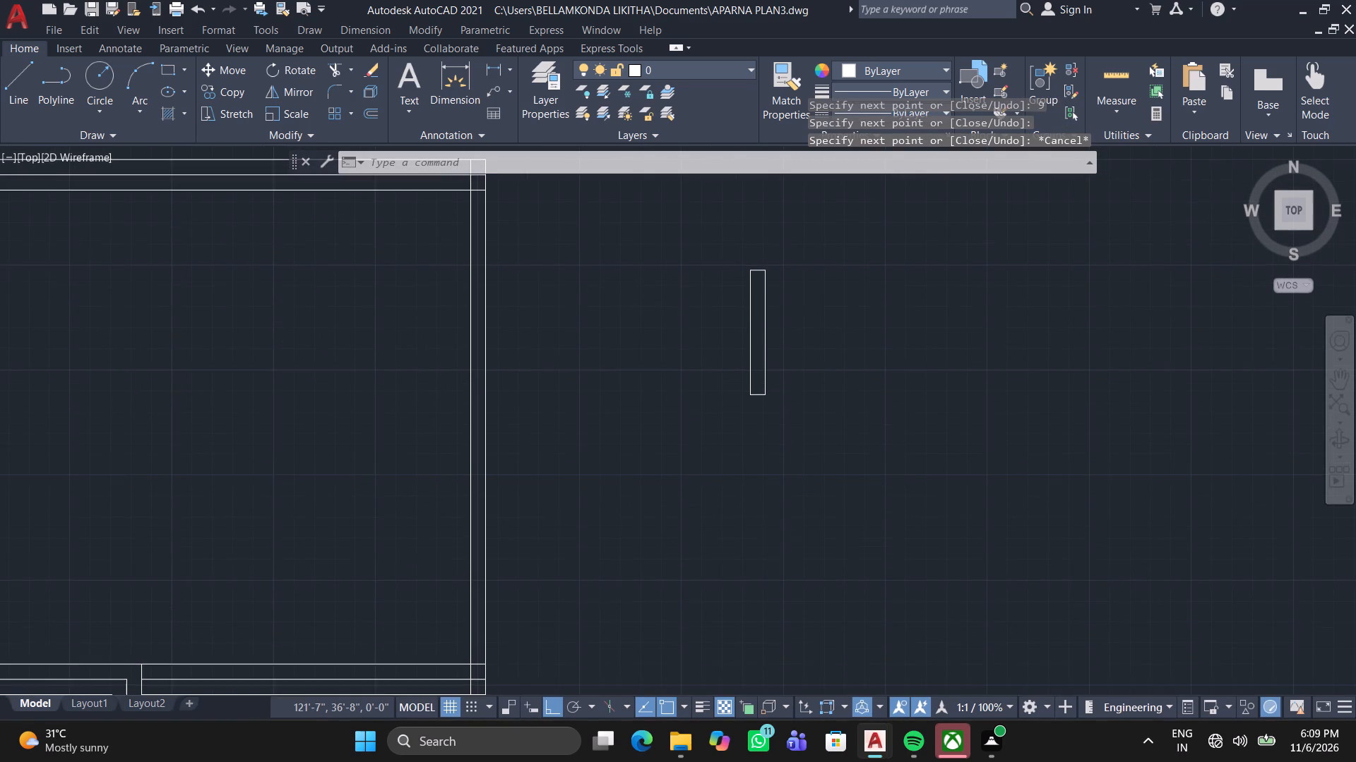
scroll(605, 313, down, 1)
click(611, 267)
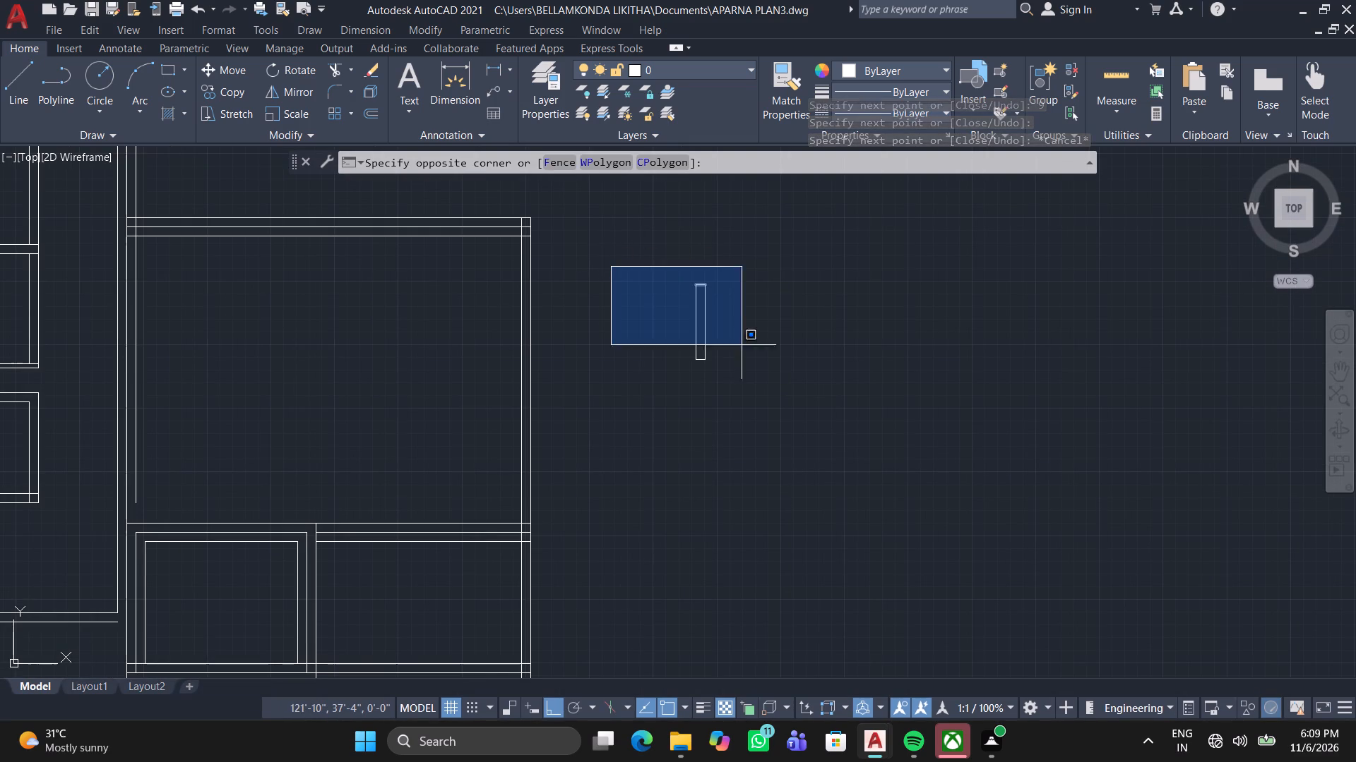
click(747, 398)
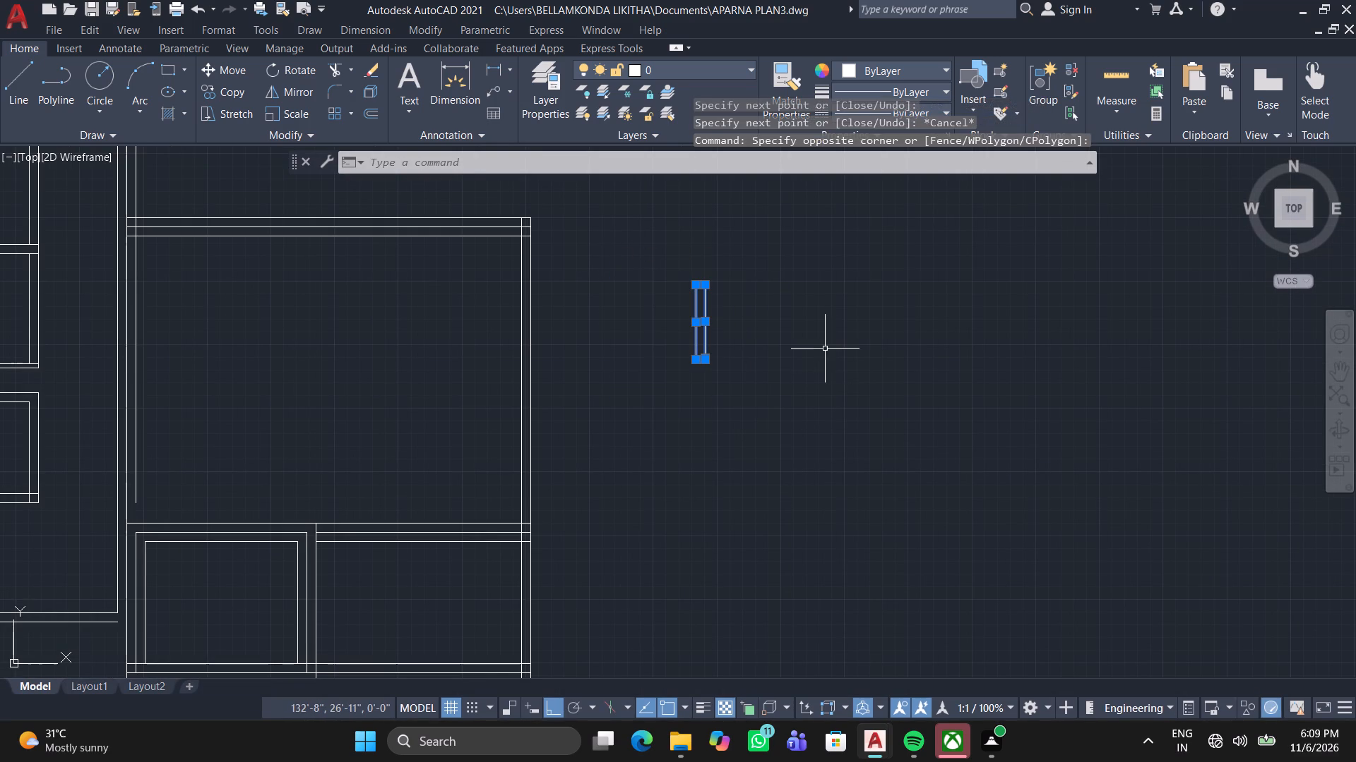
right_click(819, 346)
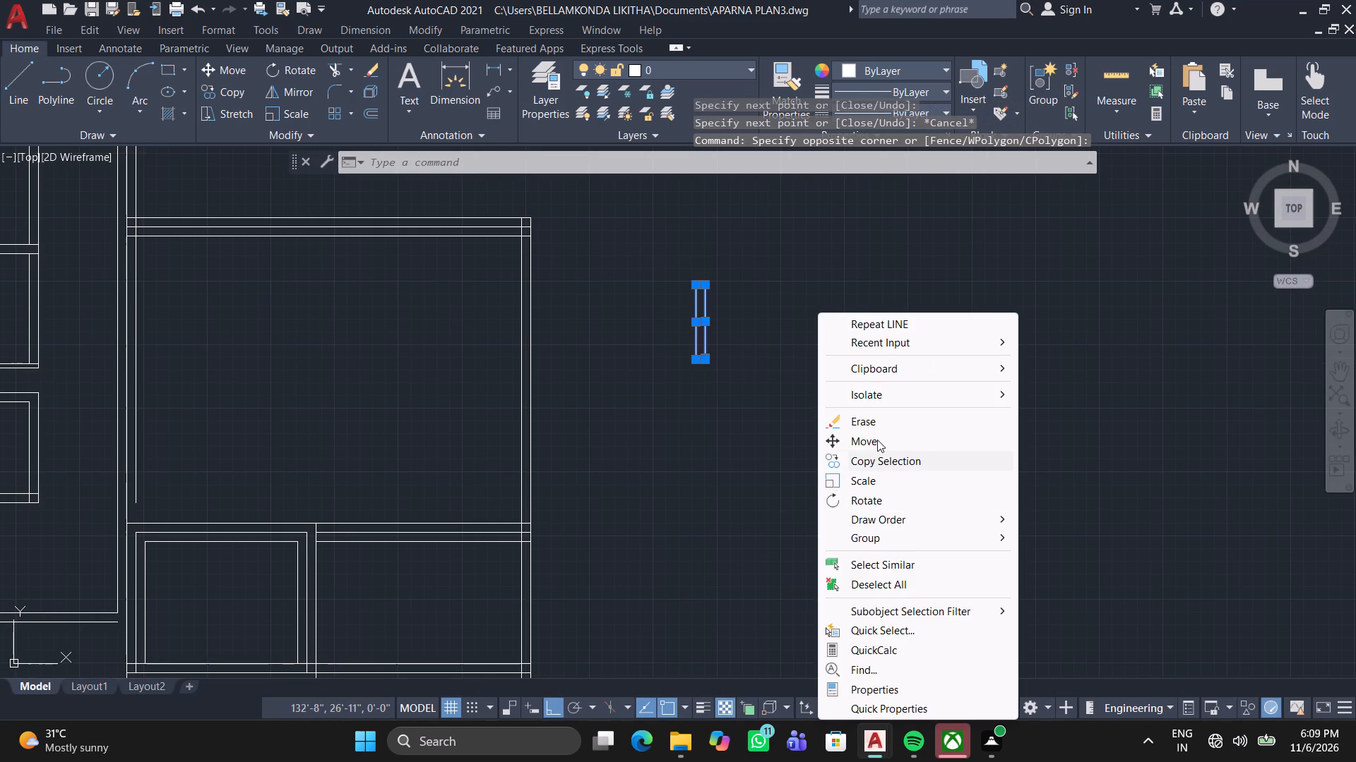
click(878, 440)
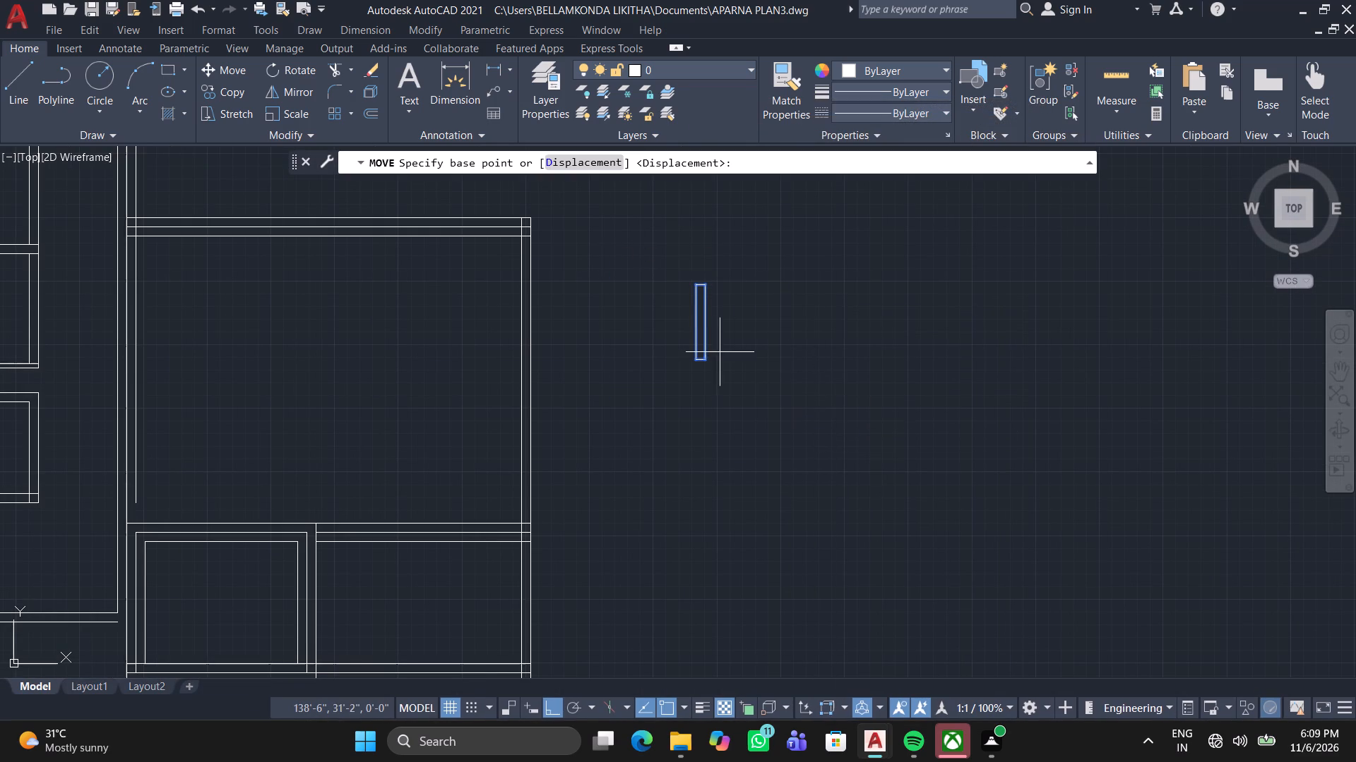
click(699, 361)
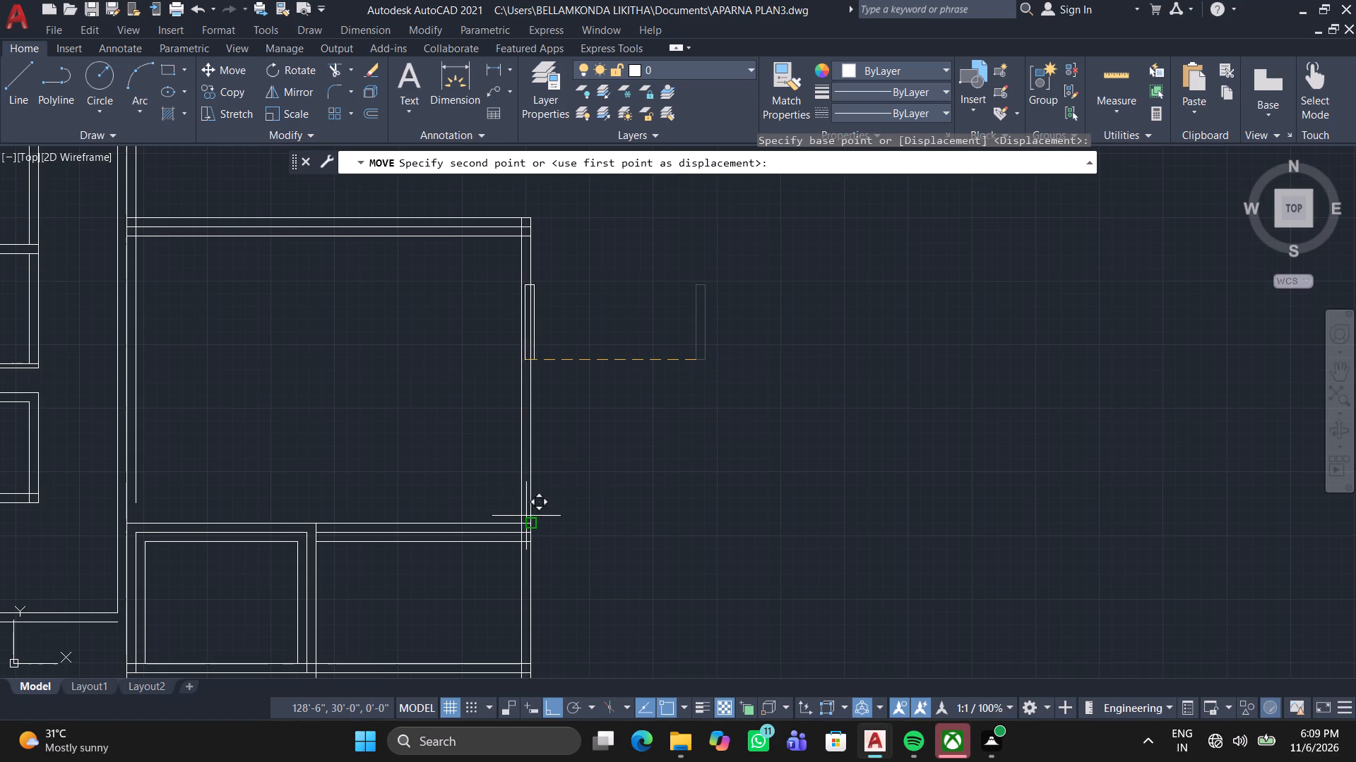
key(F8)
scroll(521, 521, up, 4)
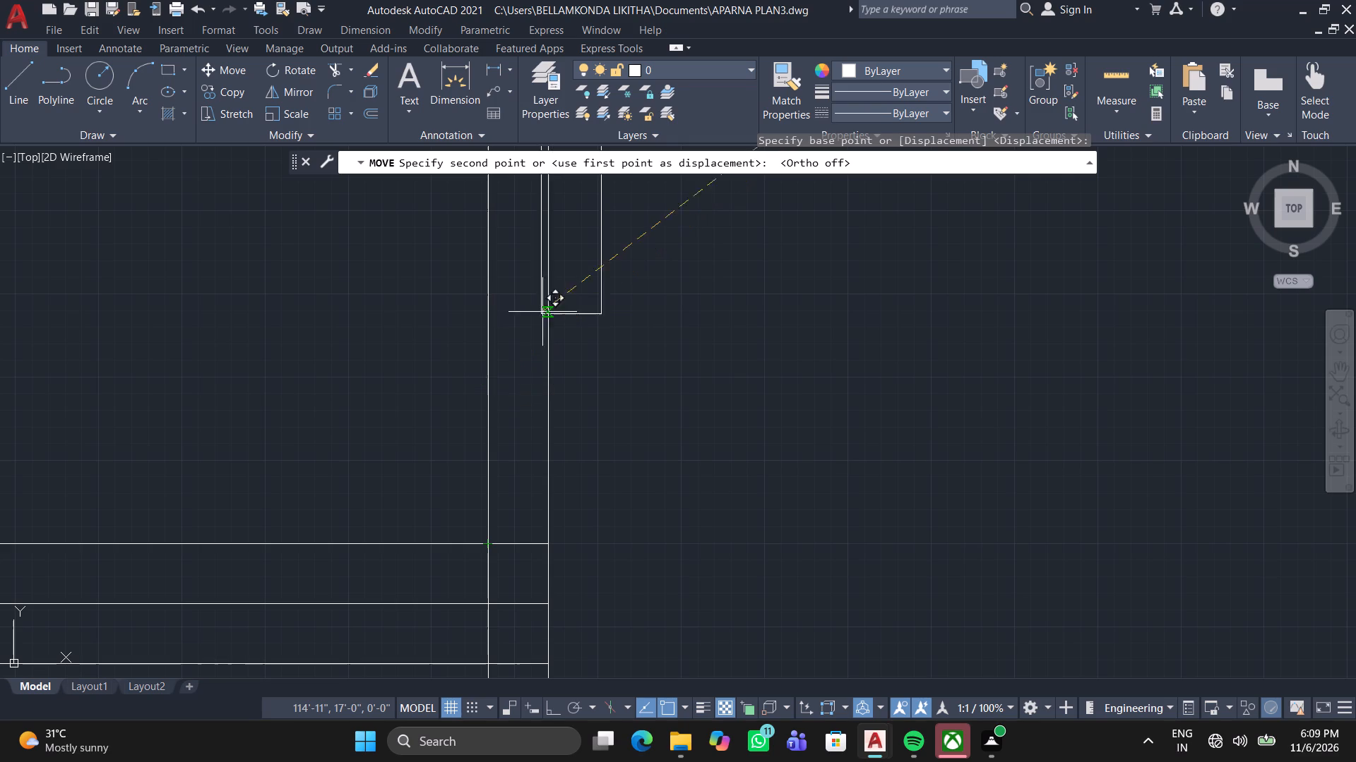
scroll(64, 298, down, 4)
middle_drag(321, 376, 738, 439)
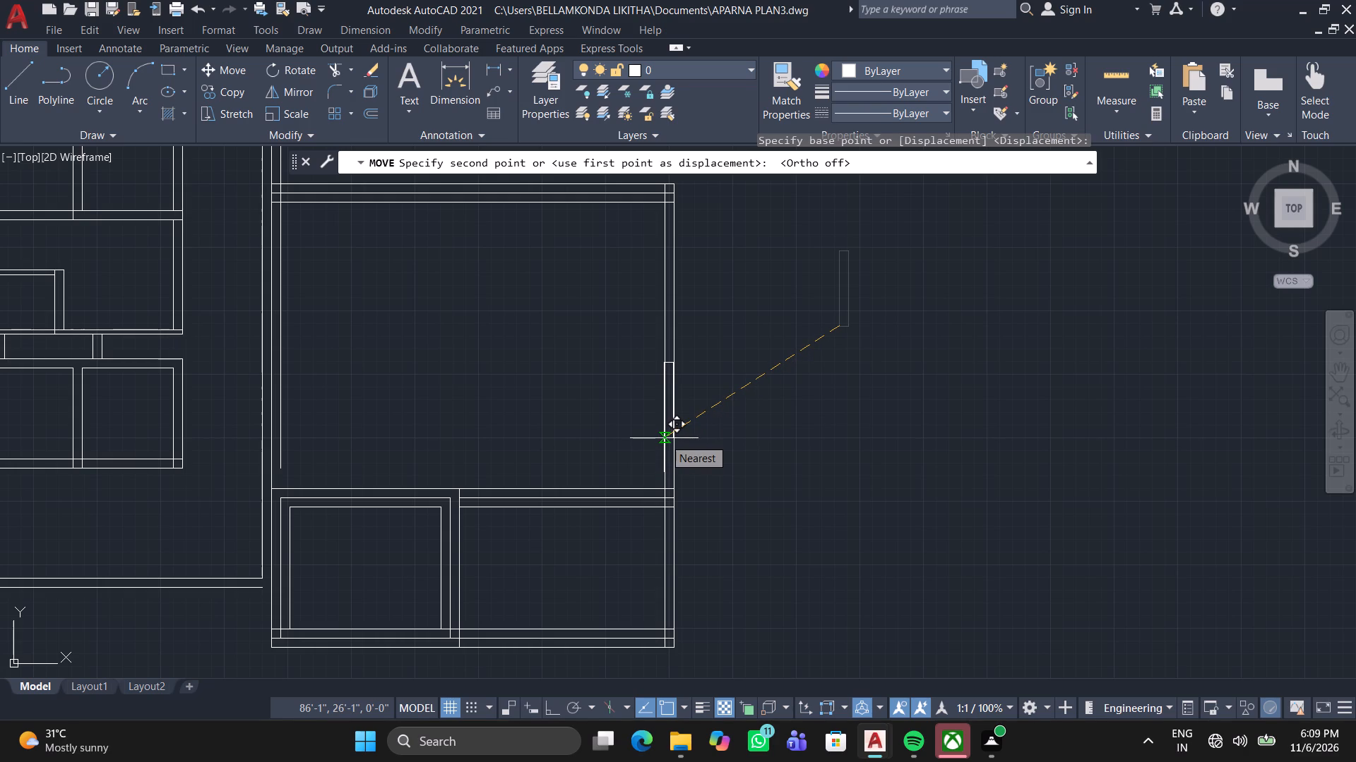
scroll(664, 438, up, 1)
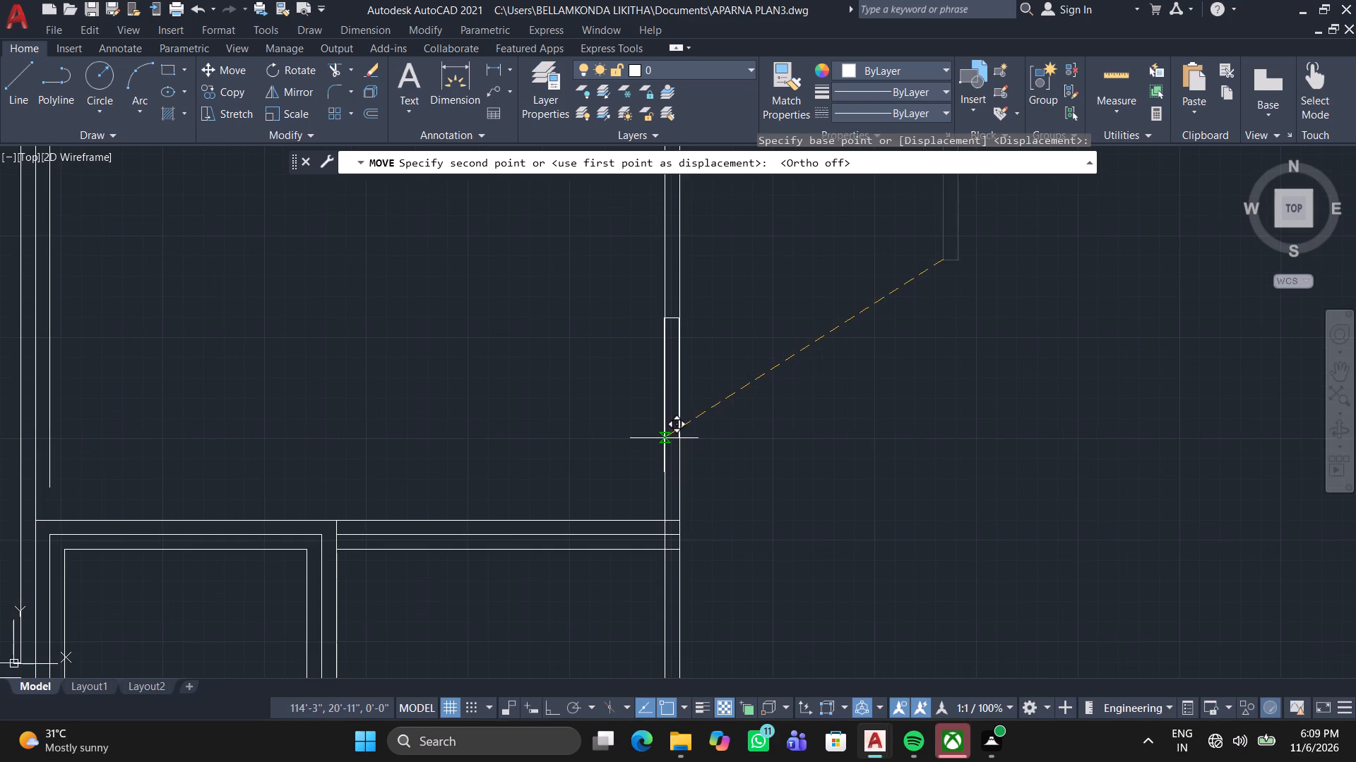
scroll(664, 438, up, 2)
click(664, 439)
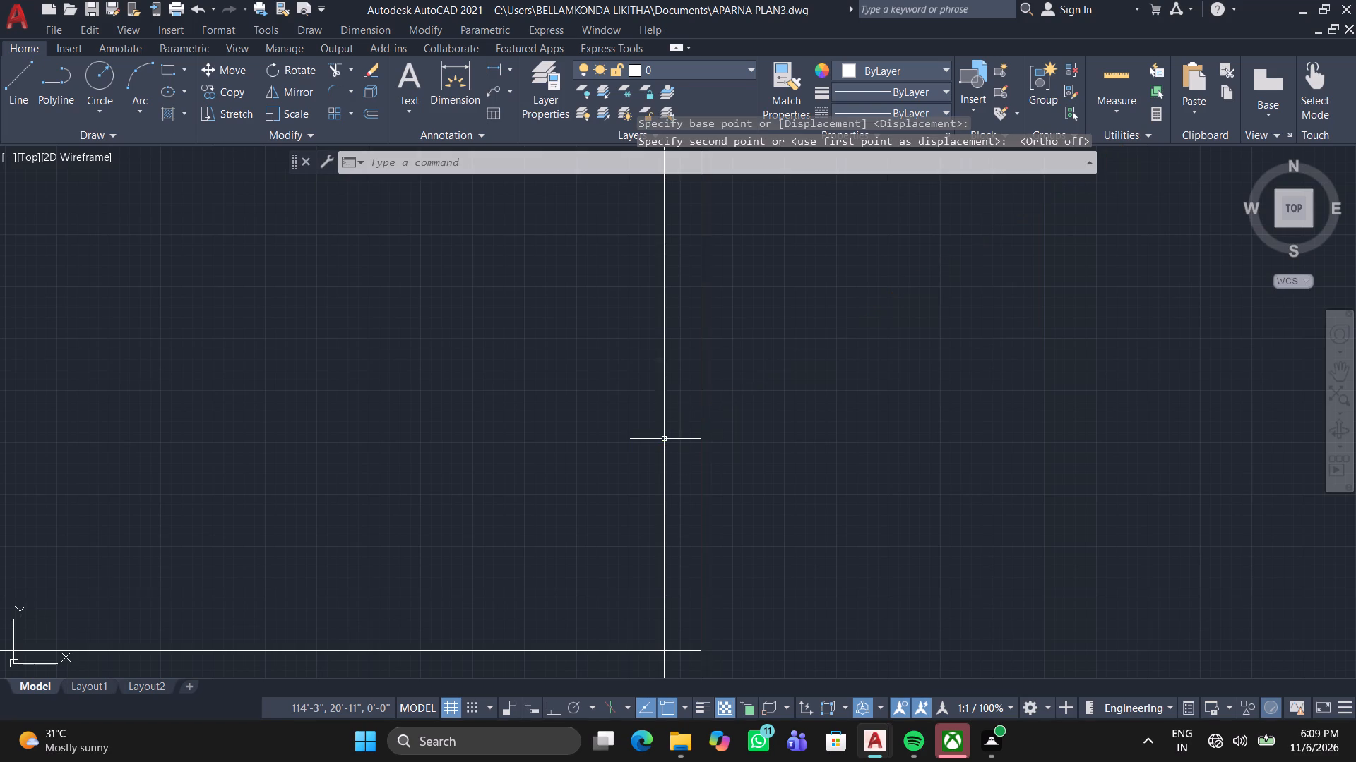
Draw a vertical line on the east wall's inner line from the new horizontal wall's top line to the 9" by 6'-2" rectangle's southwest corner.
scroll(780, 442, down, 3)
key(Escape)
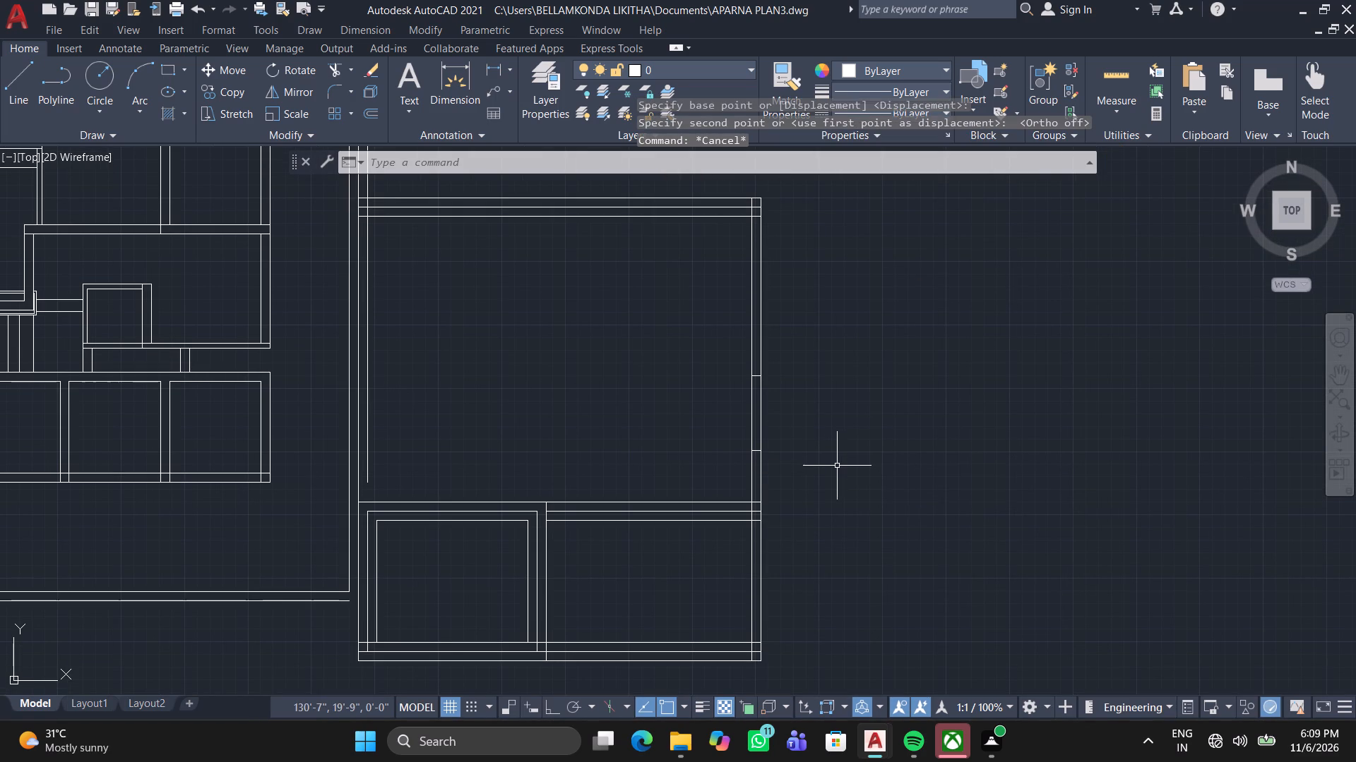
middle_drag(834, 471, 840, 389)
click(18, 110)
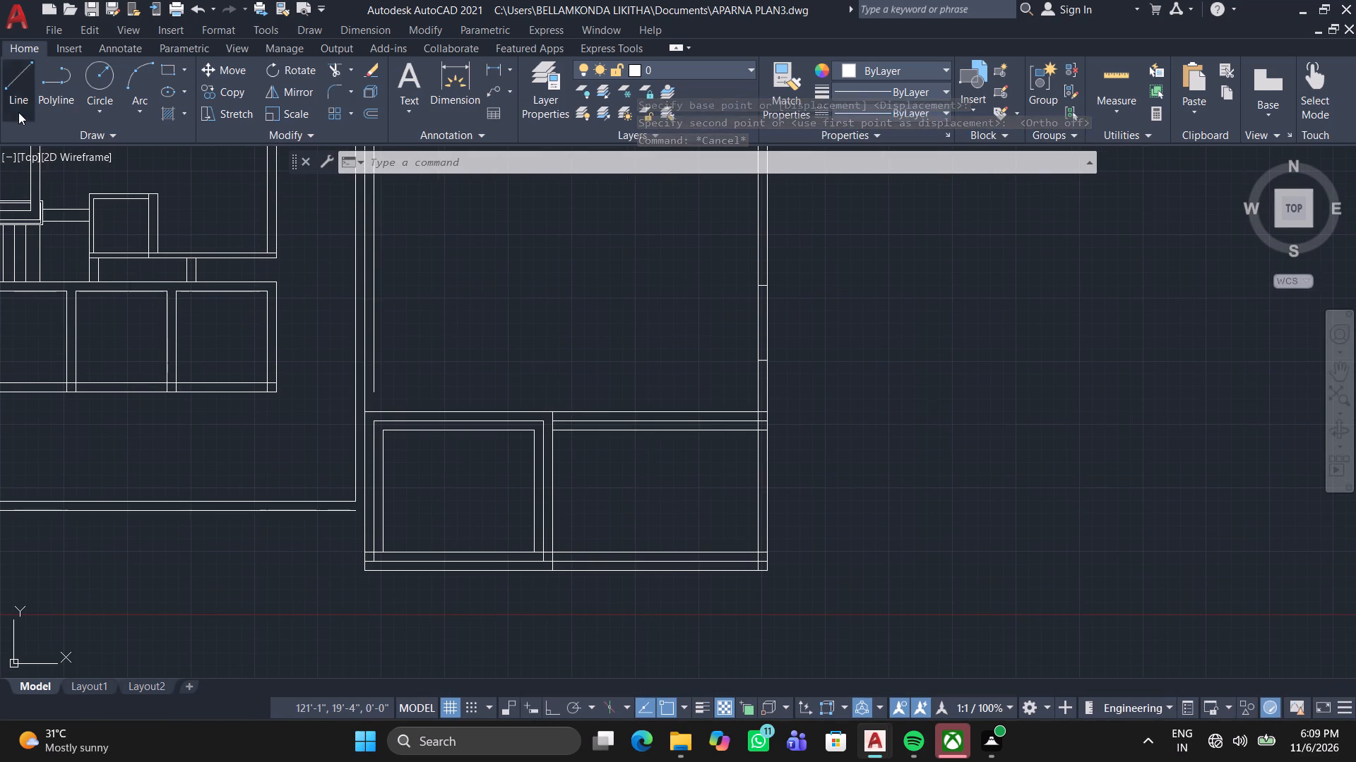
scroll(731, 459, up, 3)
middle_drag(802, 390, 707, 617)
scroll(703, 612, up, 1)
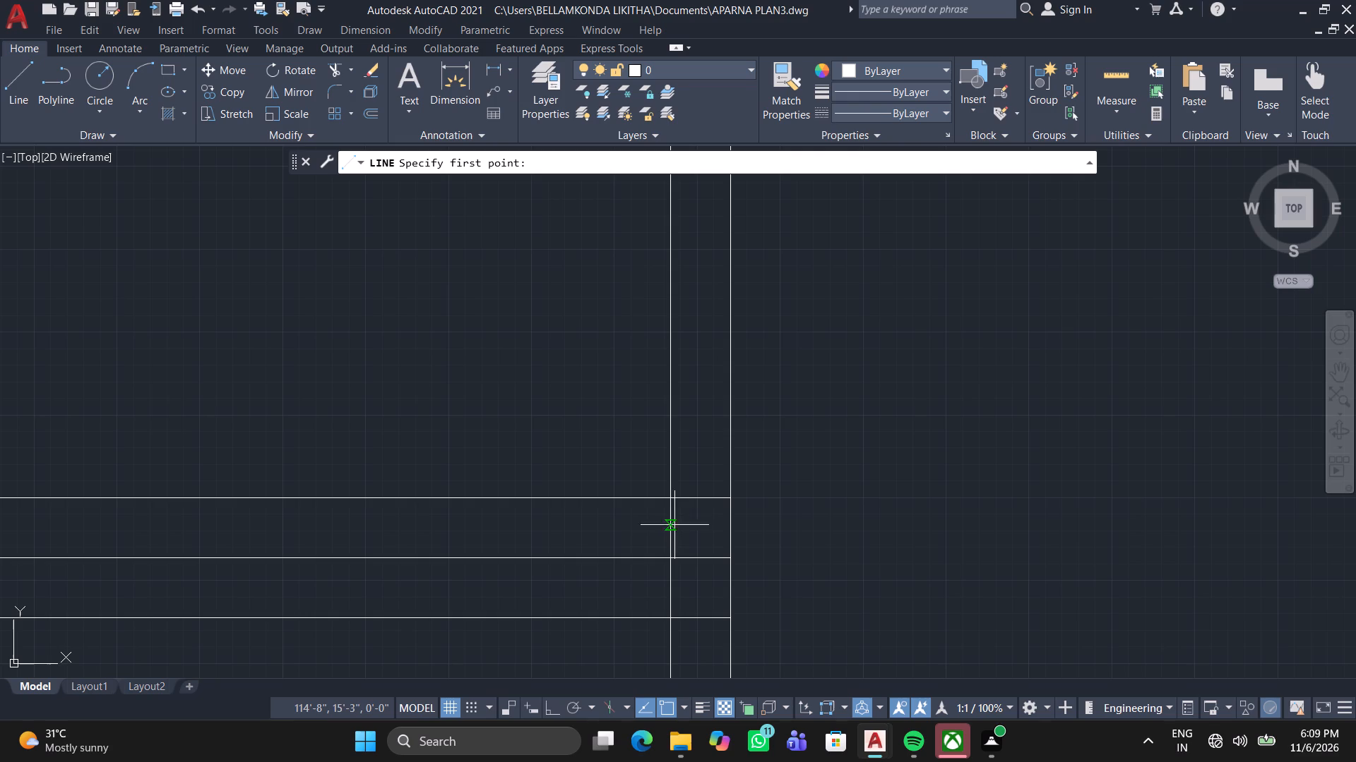
click(672, 504)
middle_drag(685, 376, 688, 494)
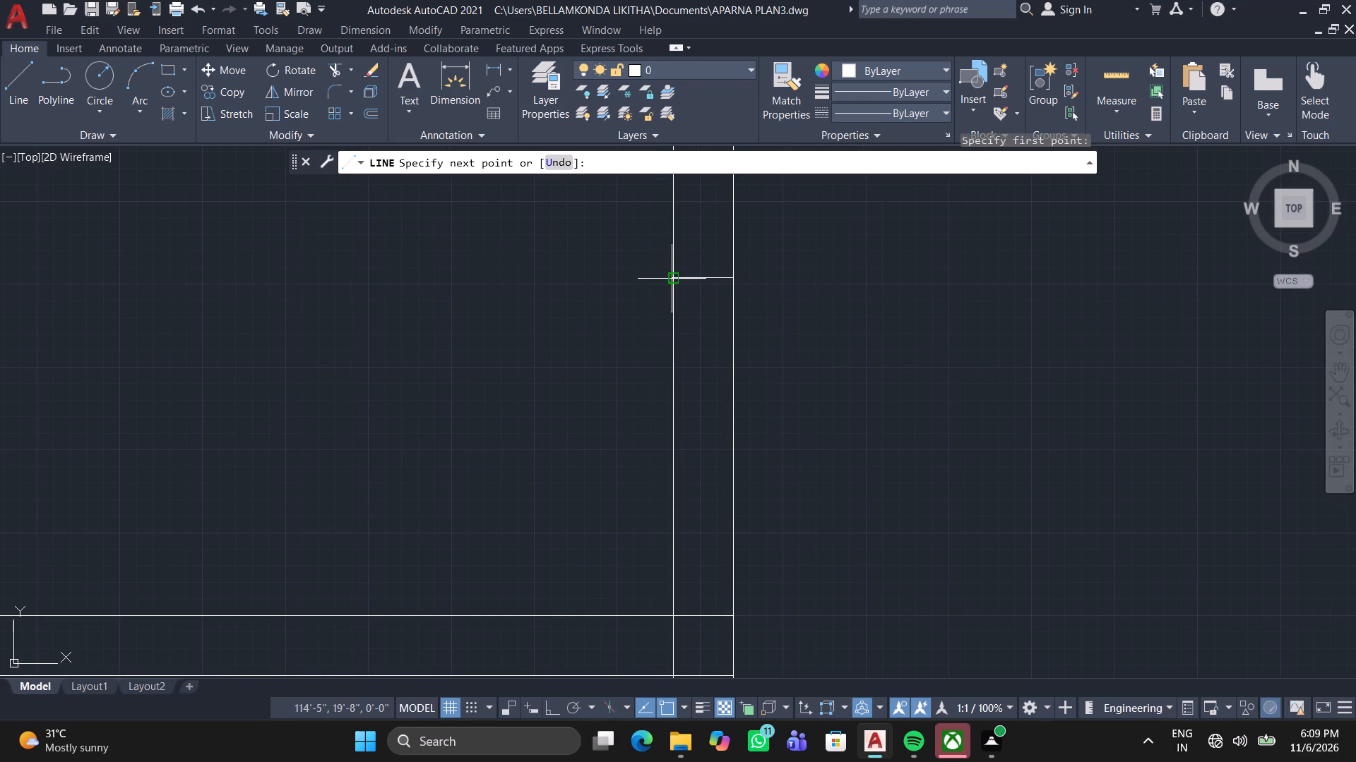
click(672, 279)
key(Escape)
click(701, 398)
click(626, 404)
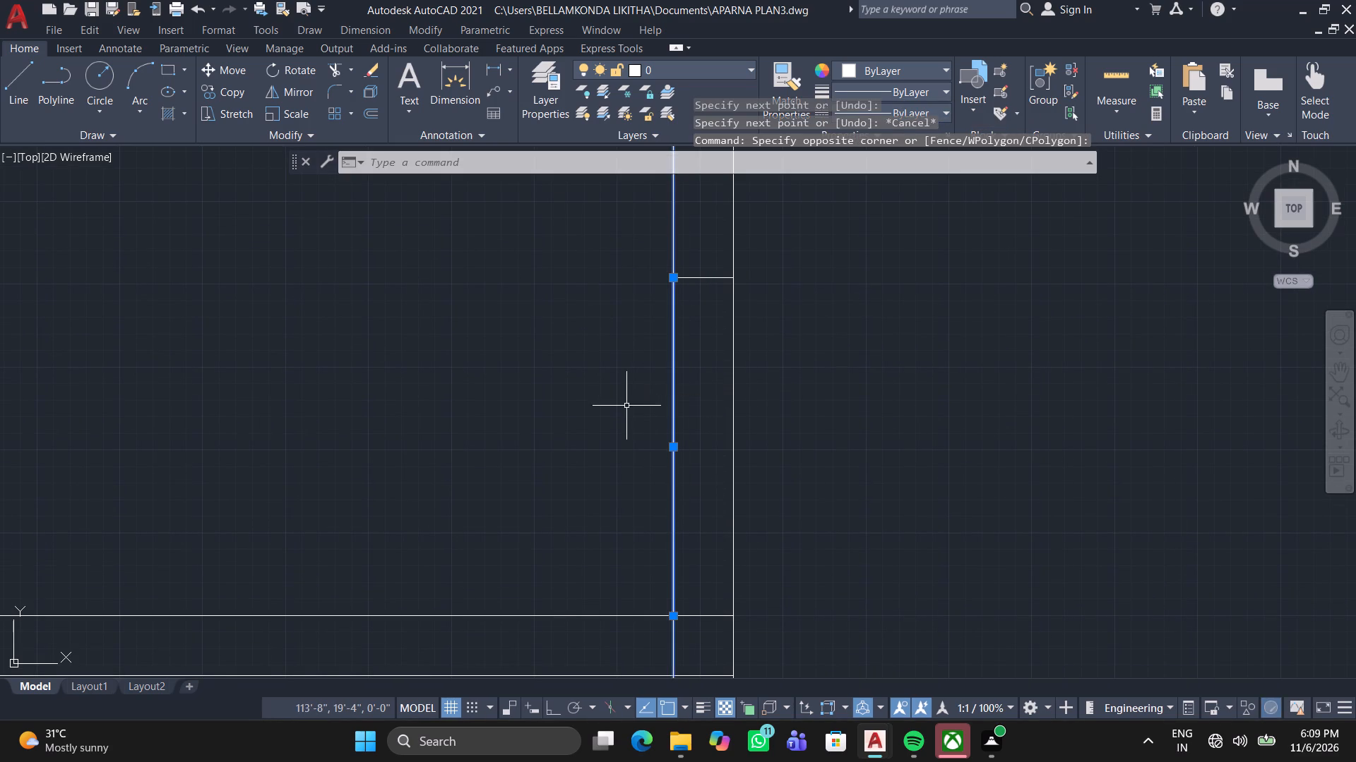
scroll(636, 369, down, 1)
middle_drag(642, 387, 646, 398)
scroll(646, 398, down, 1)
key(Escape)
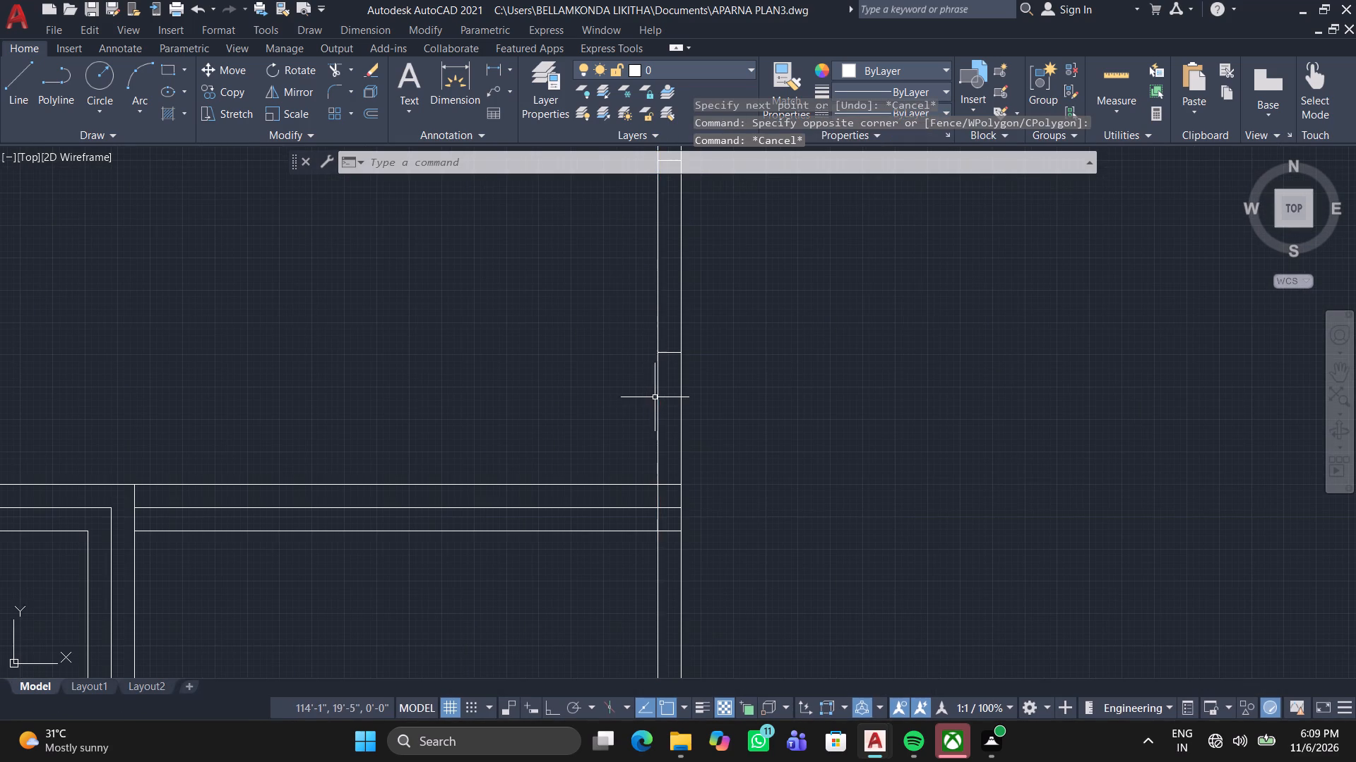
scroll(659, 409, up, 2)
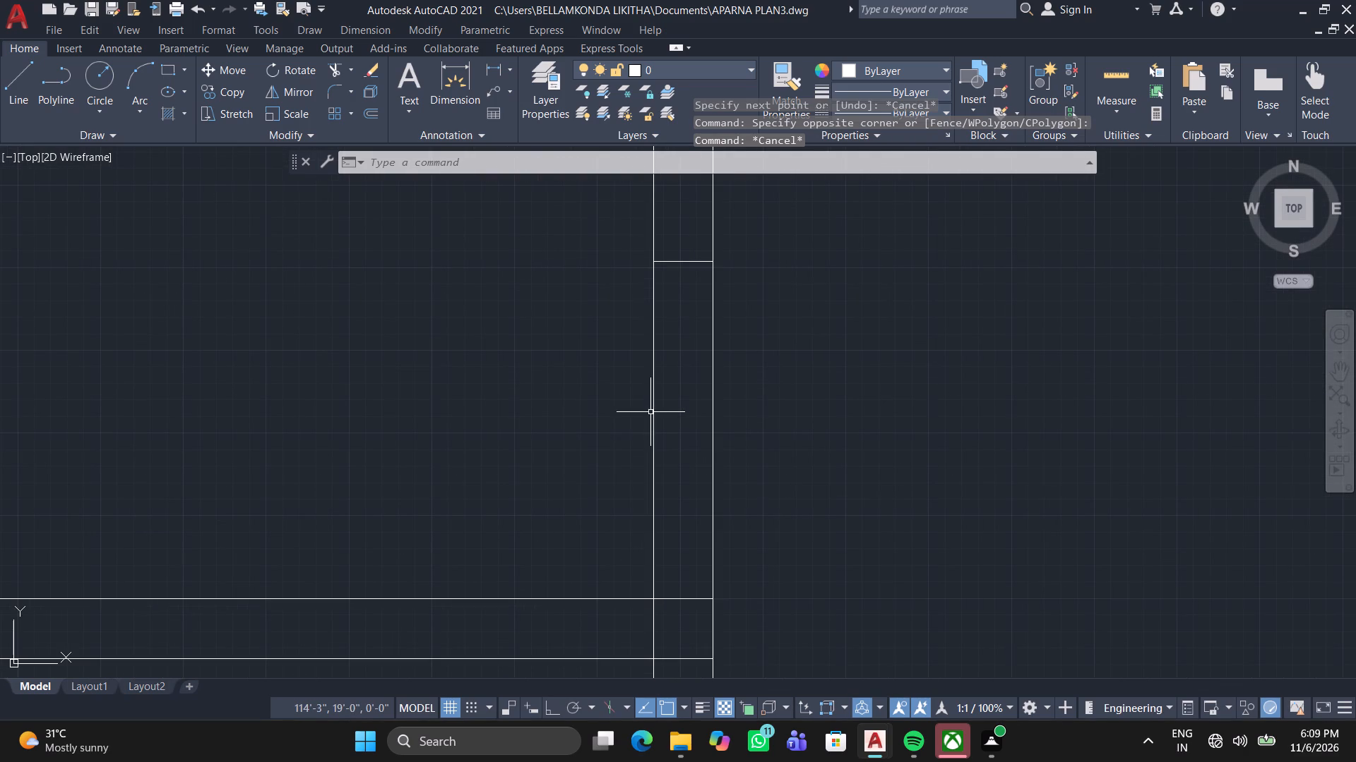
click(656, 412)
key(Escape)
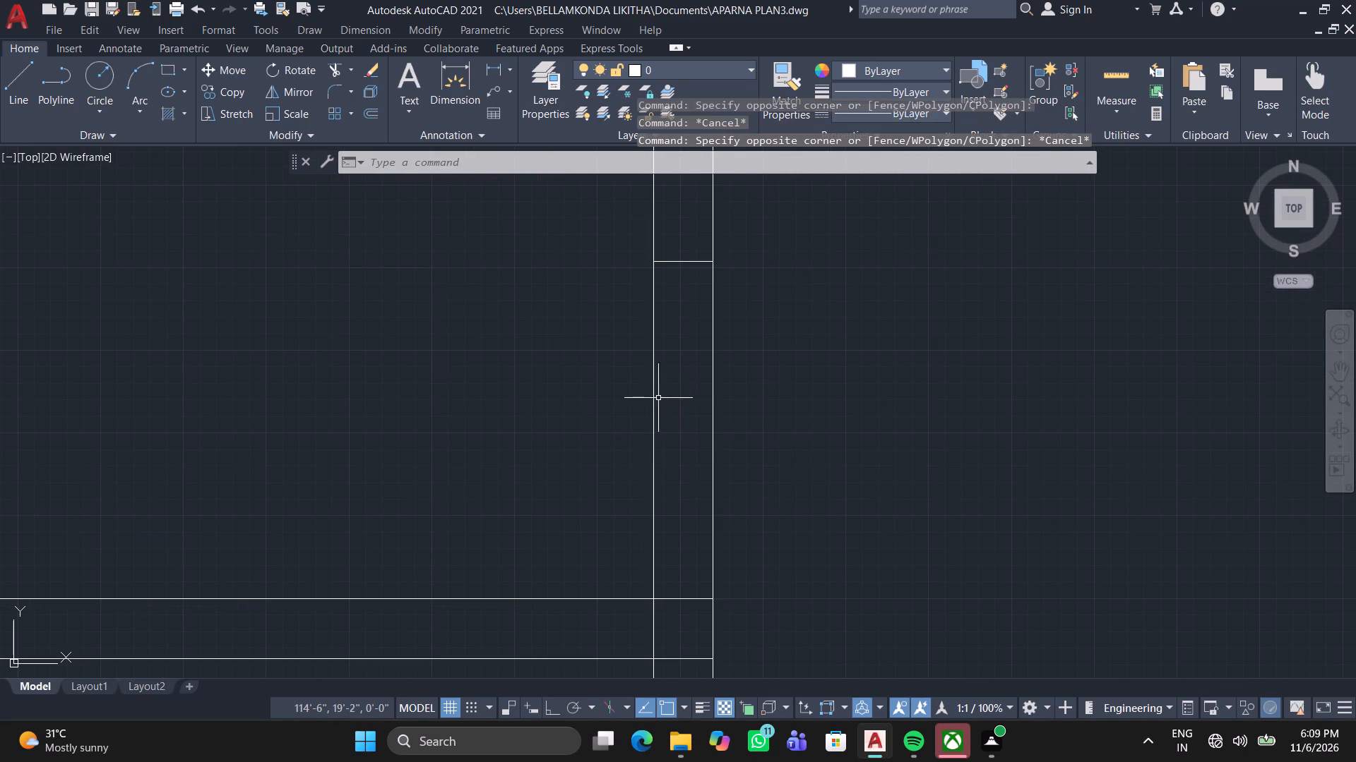
Move the short vertical line by its south end to the northwest corner of the 9" by 6'-2" rectangle in the east wall.
click(653, 401)
right_drag(533, 366, 531, 373)
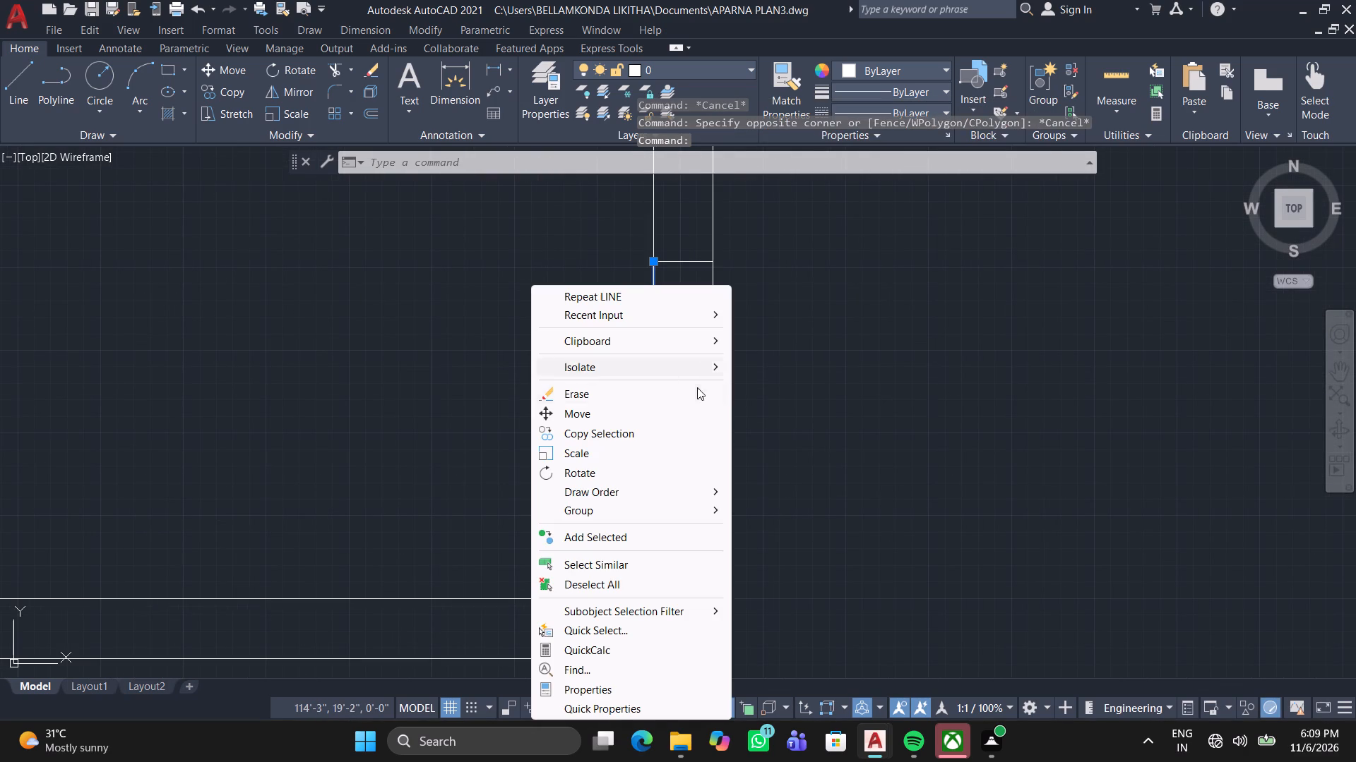
click(640, 413)
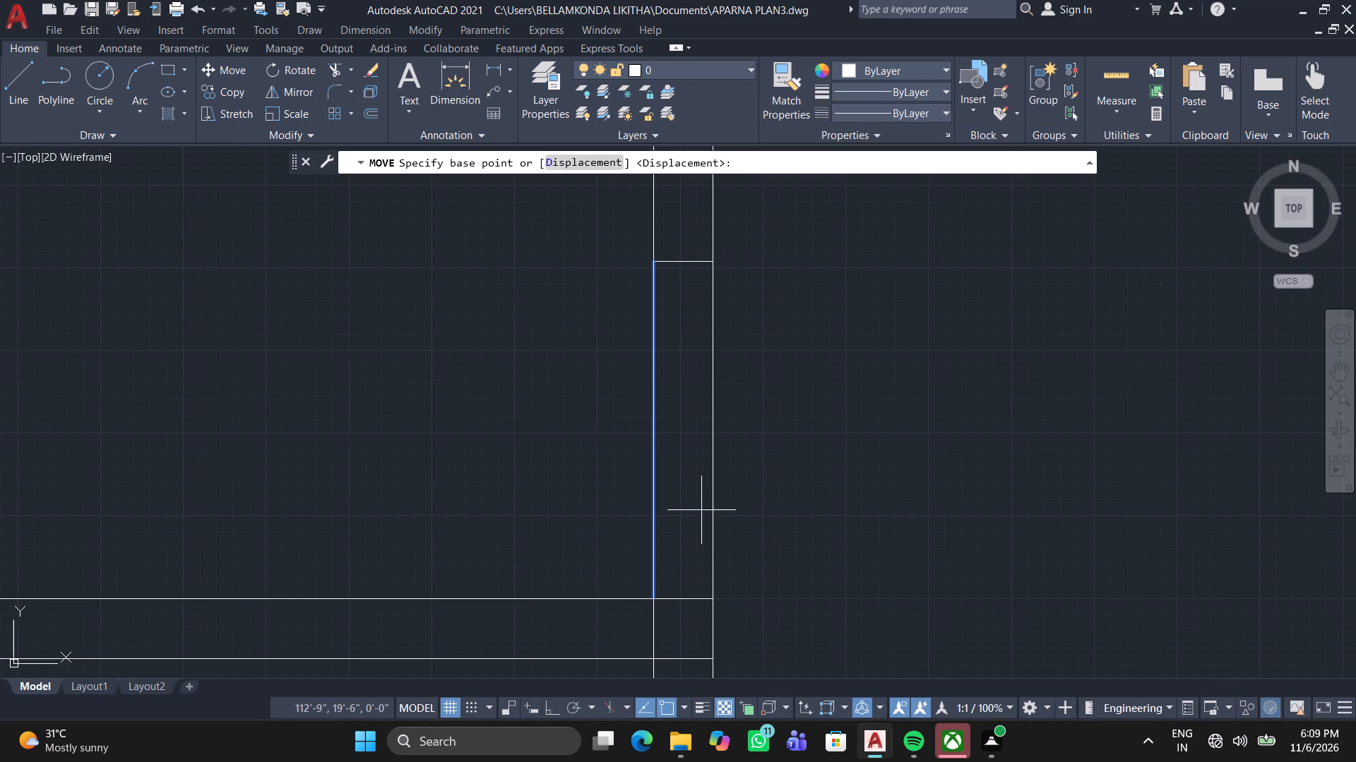
click(654, 597)
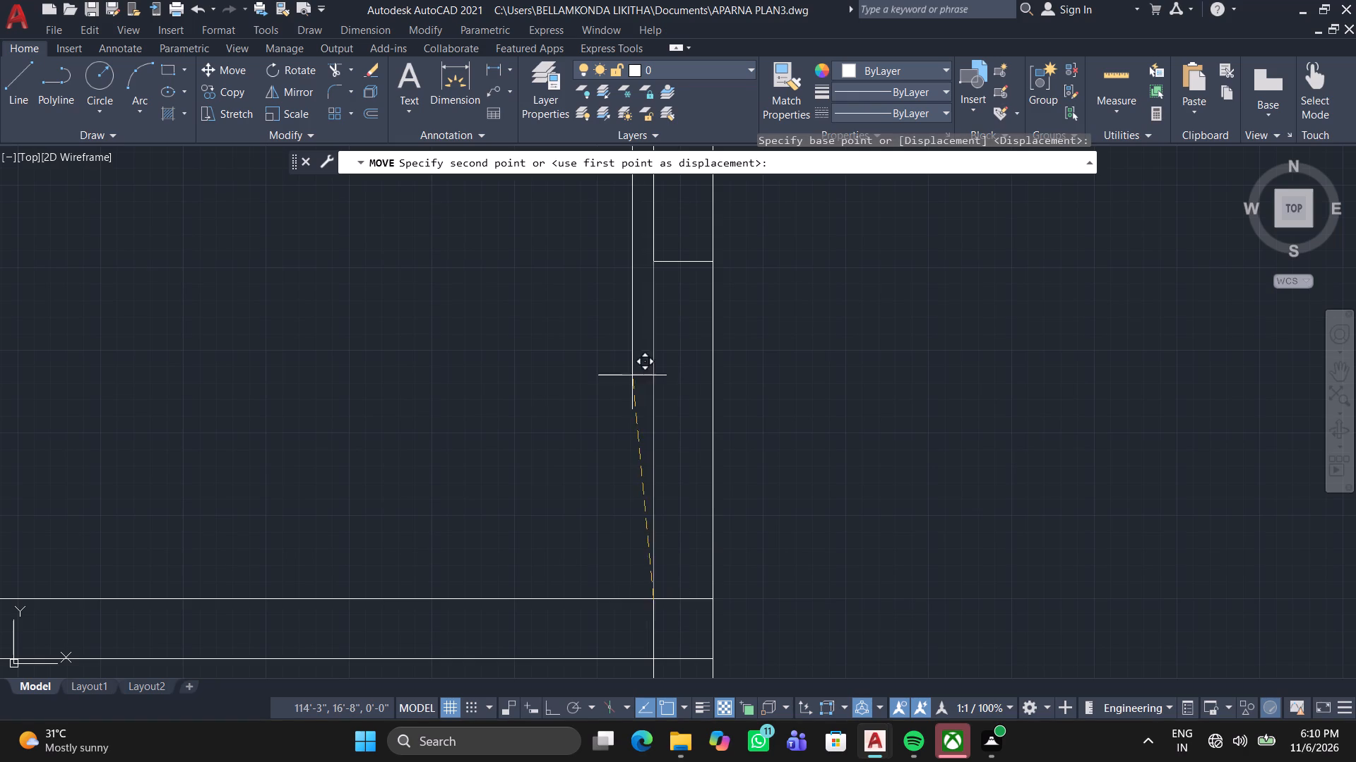
middle_drag(634, 378, 670, 640)
scroll(723, 470, down, 2)
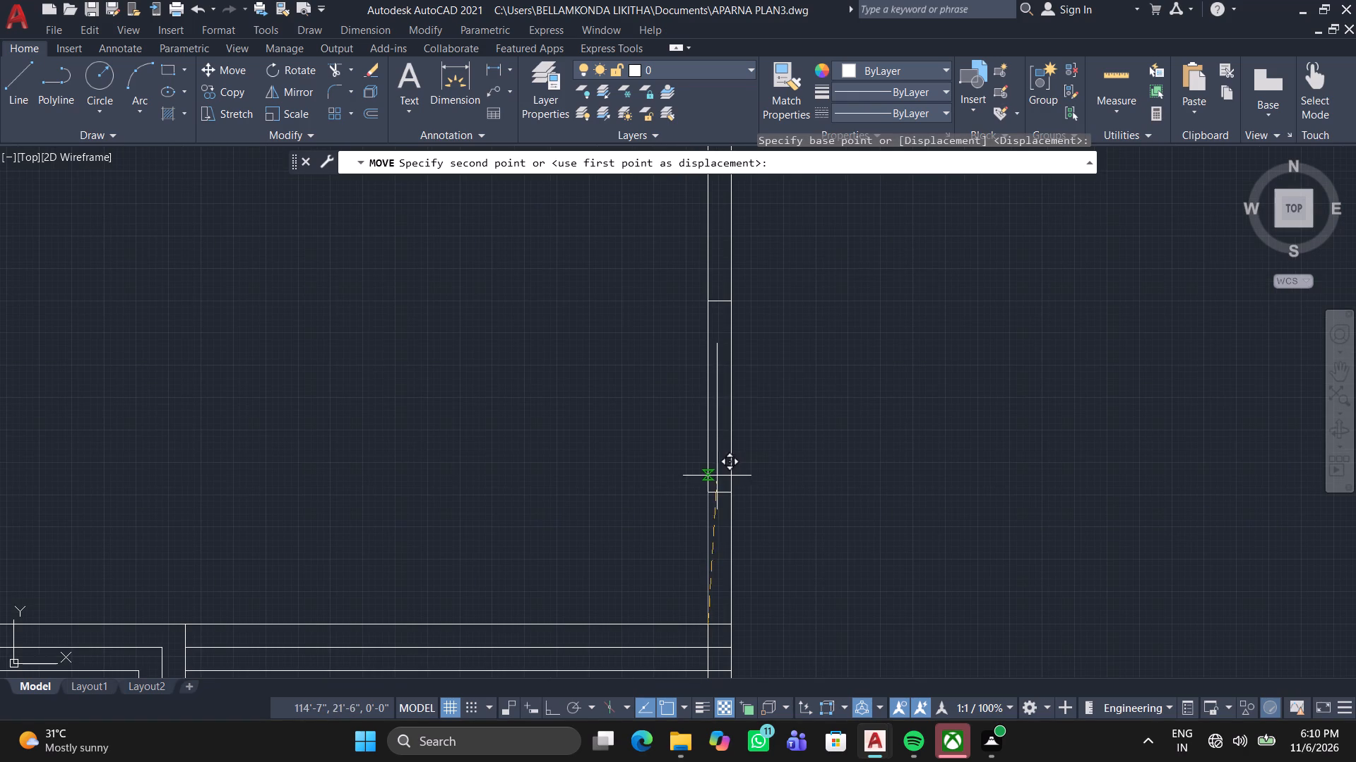
scroll(707, 290, up, 1)
middle_drag(708, 310, 708, 447)
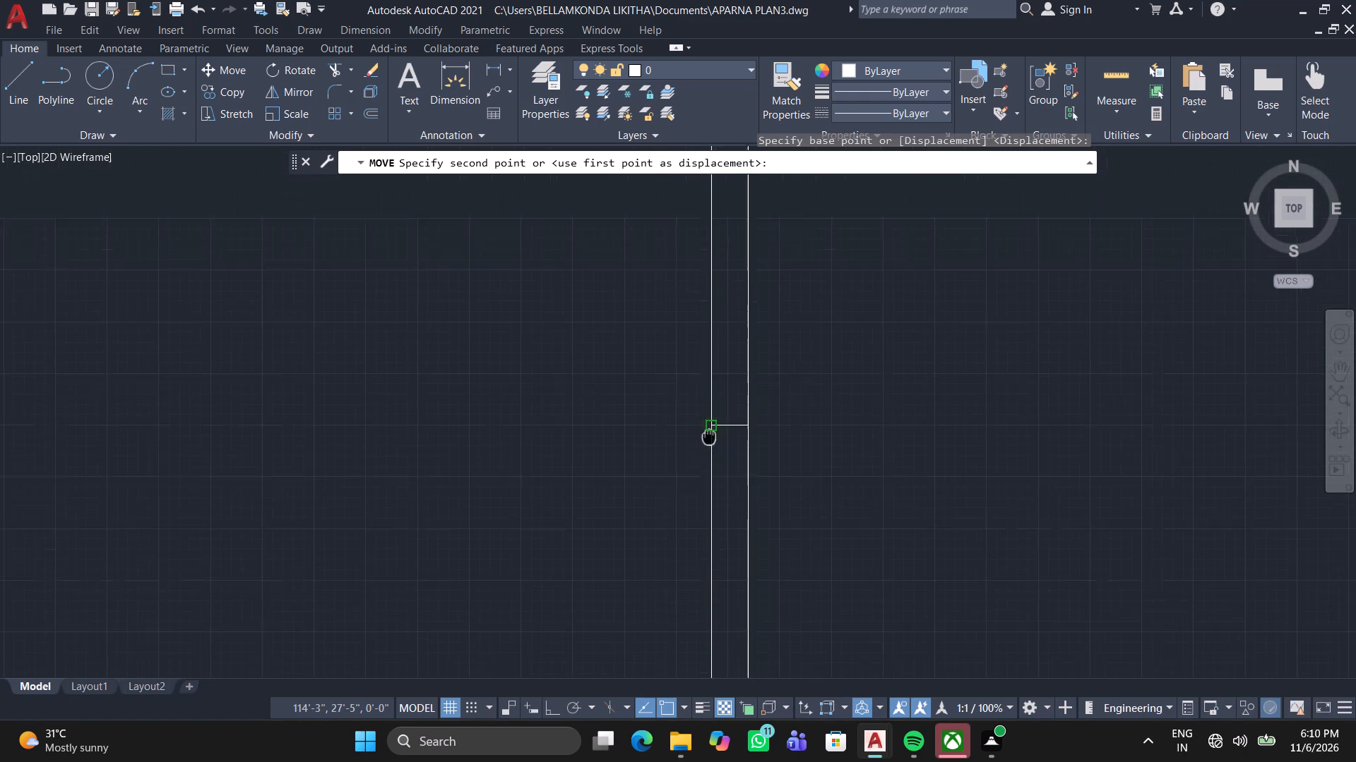
middle_drag(708, 447, 703, 471)
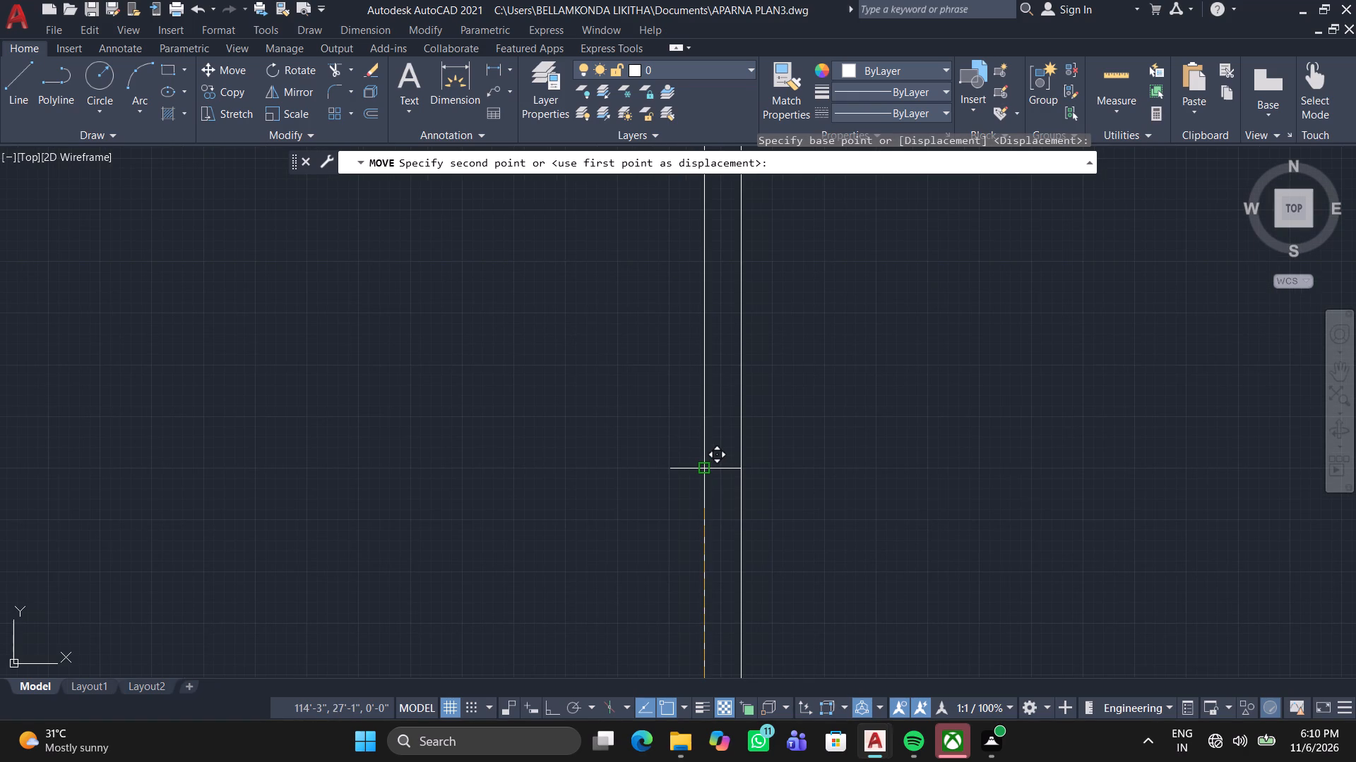
scroll(709, 471, down, 2)
scroll(710, 468, up, 1)
click(707, 470)
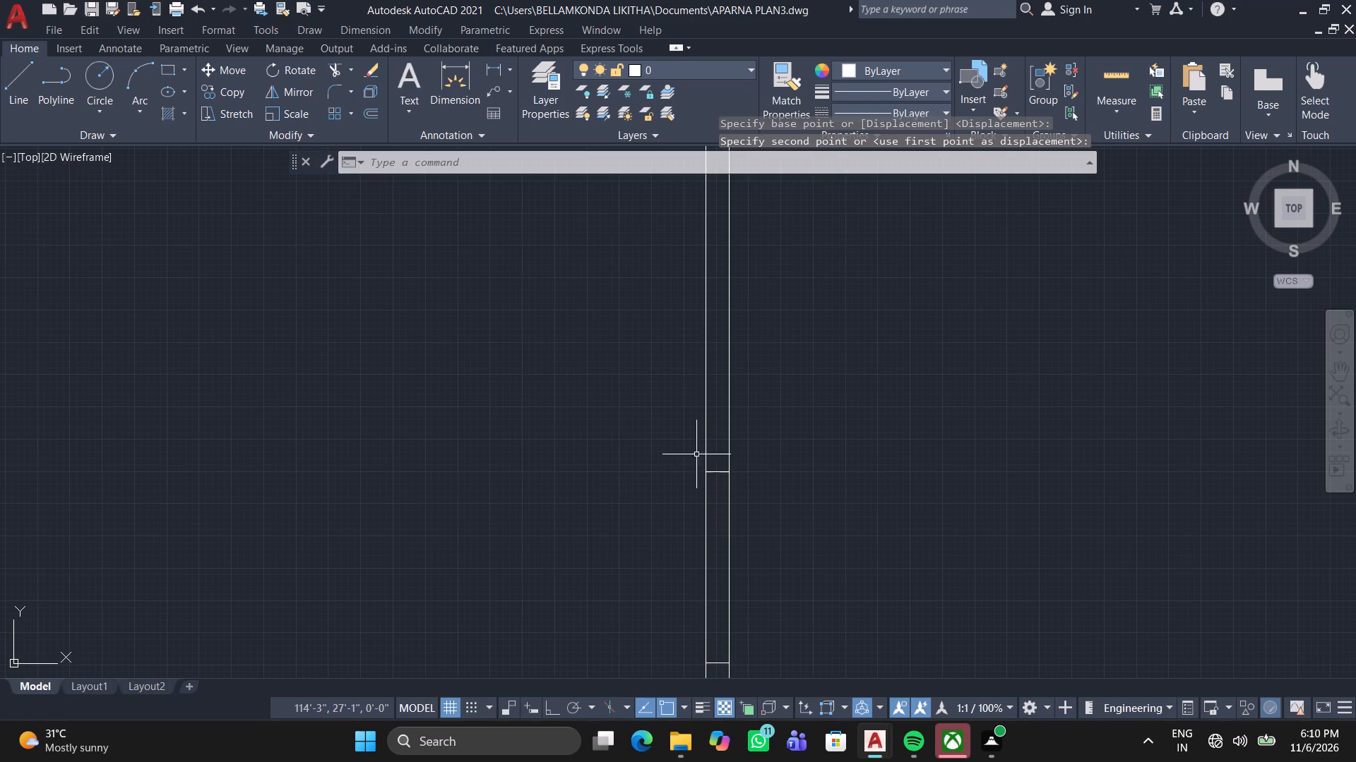
Draw a horizontal line about 33' long from the moved line's north end west to the outermost west wall line, with Ortho on.
scroll(564, 369, down, 1)
middle_drag(564, 372, 602, 464)
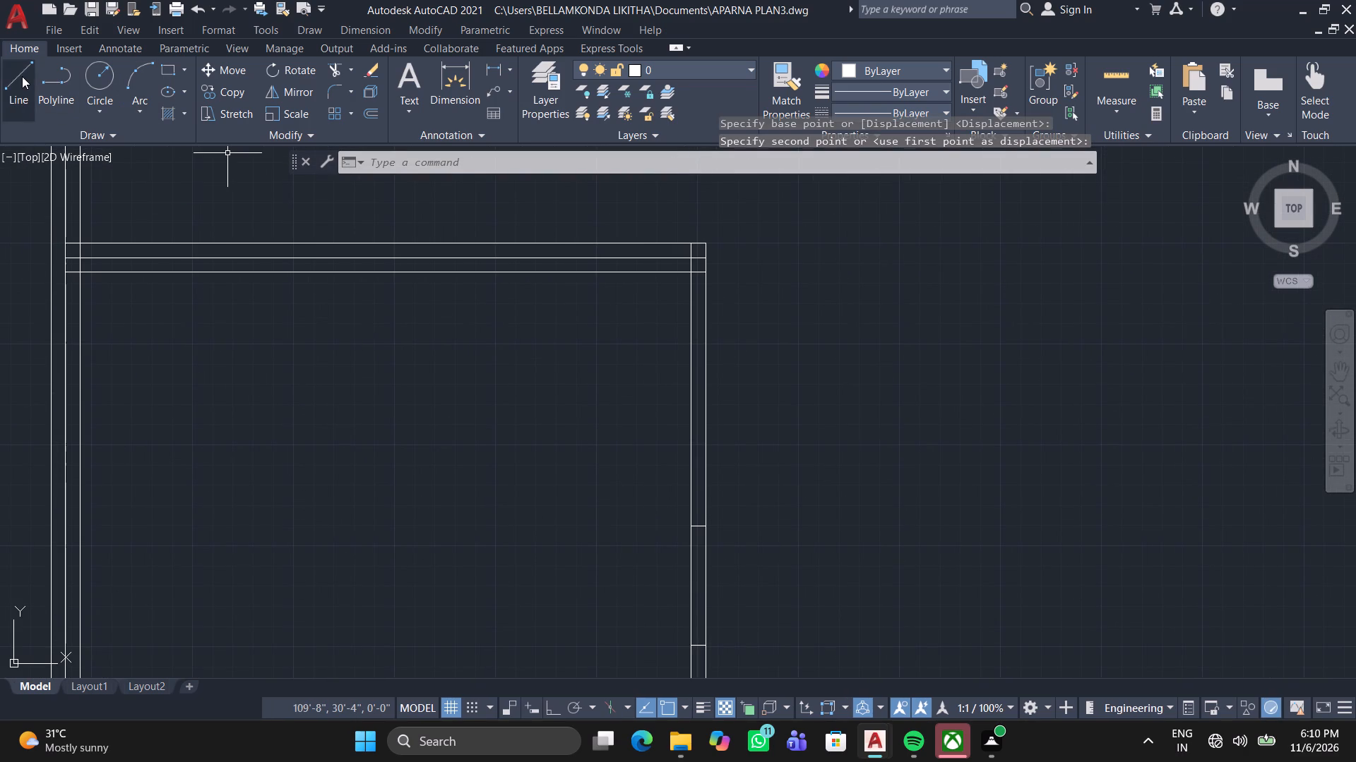
click(22, 75)
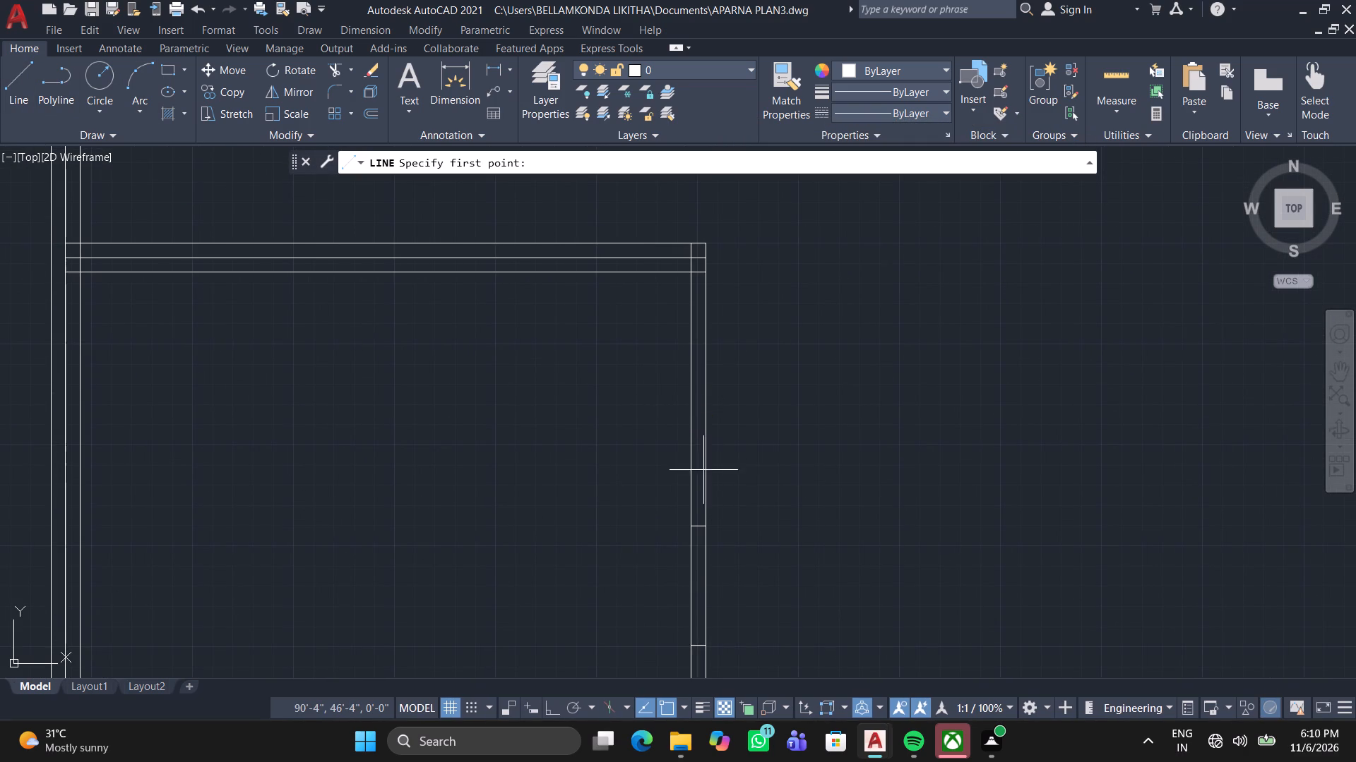
scroll(675, 447, up, 1)
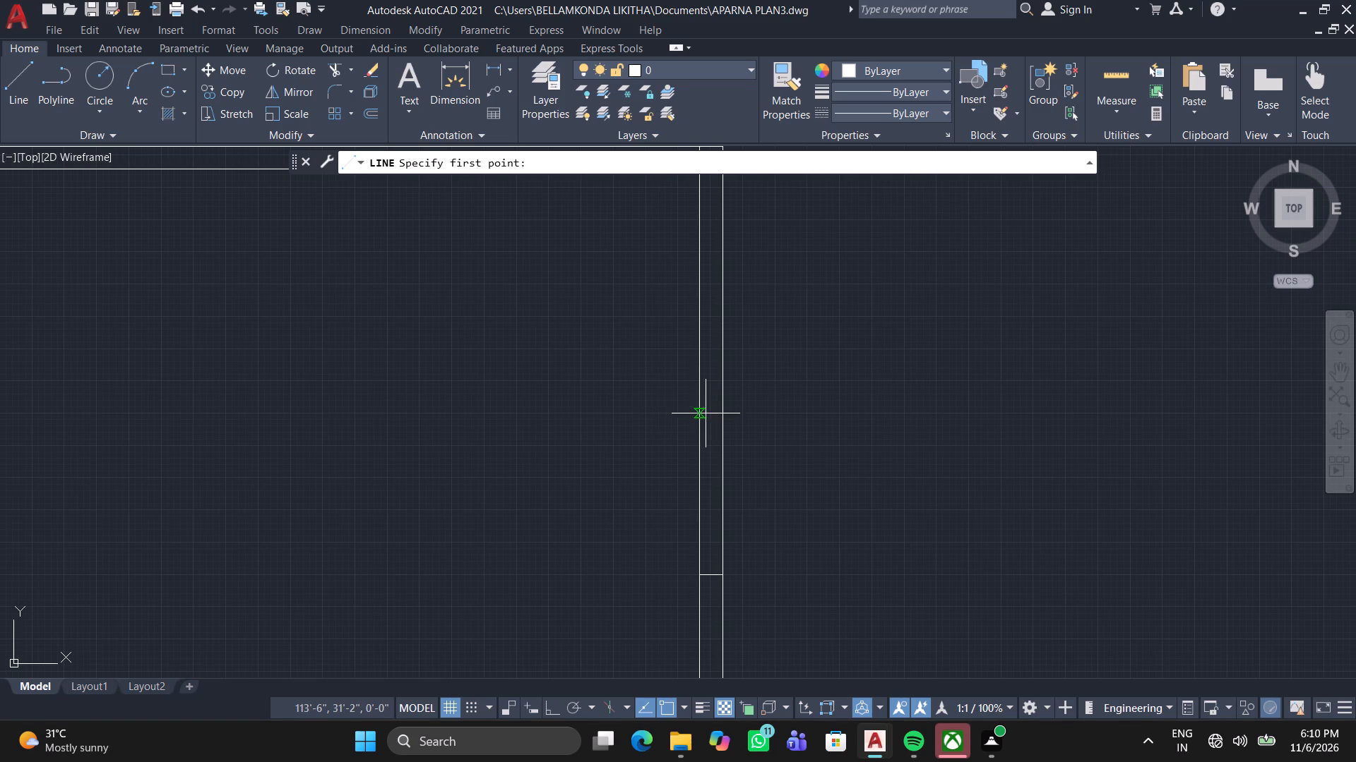
click(698, 445)
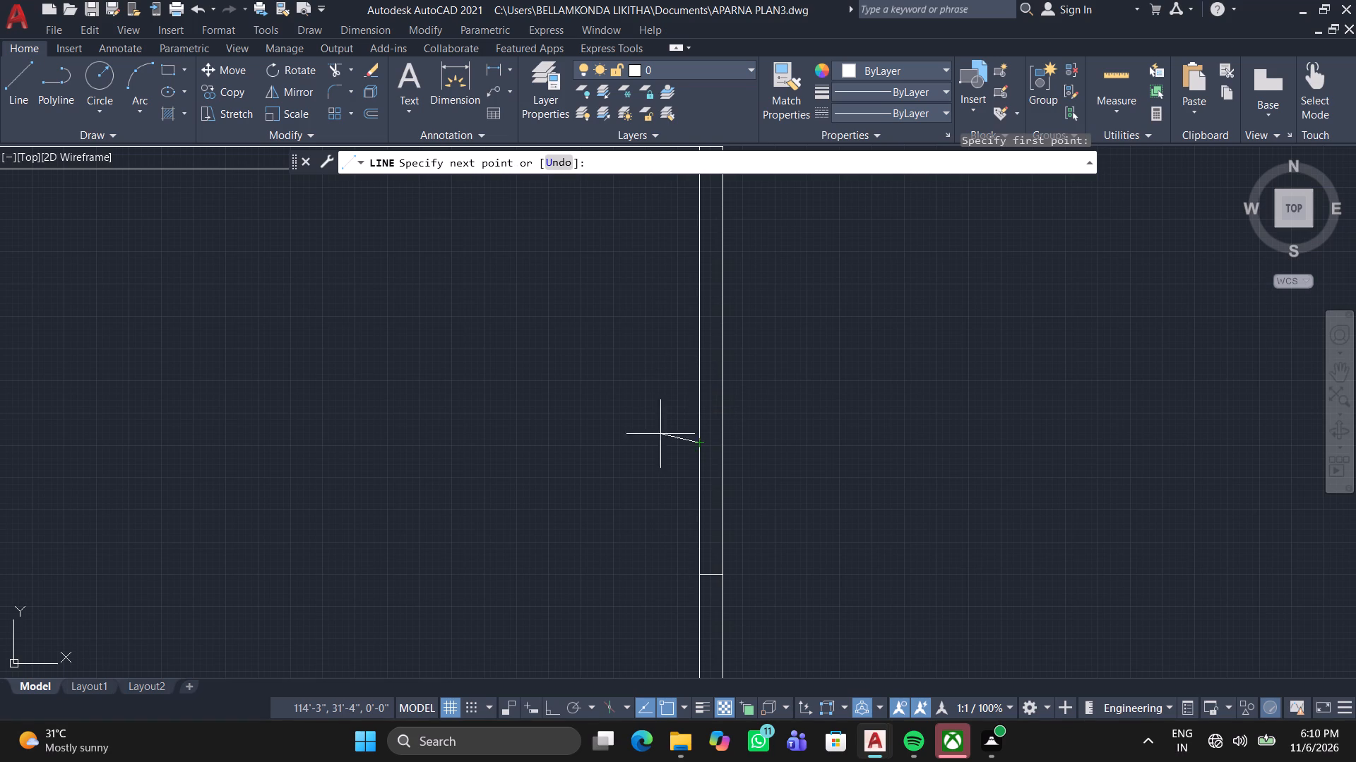
middle_drag(548, 434, 967, 412)
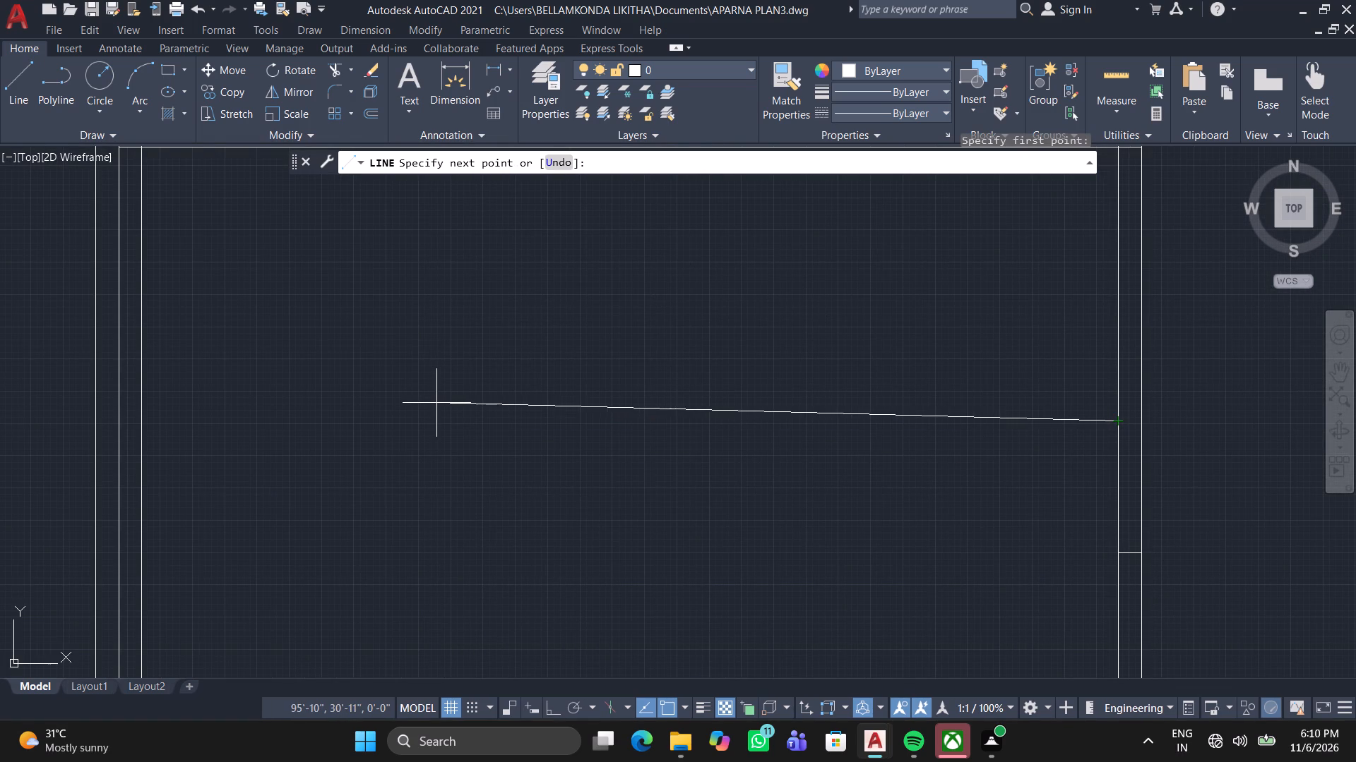
key(F8)
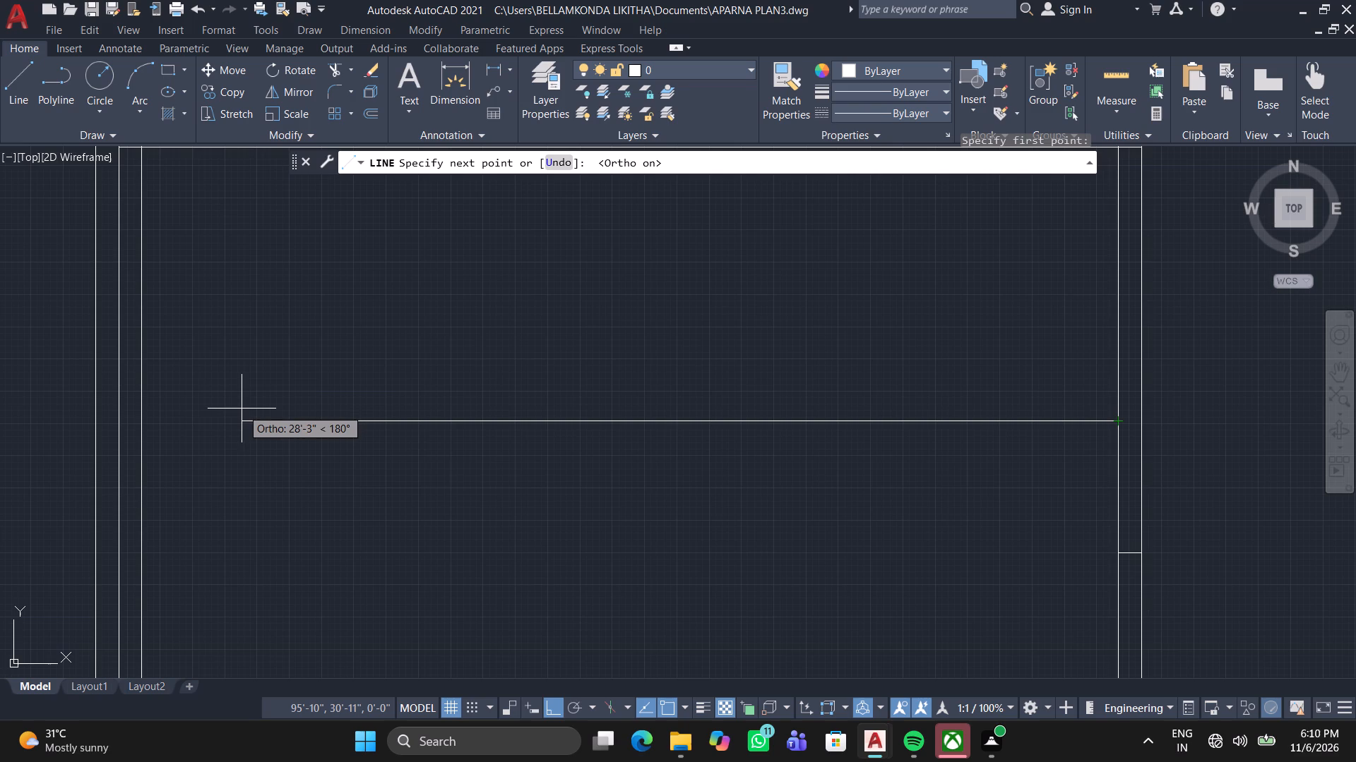
middle_drag(179, 418, 243, 418)
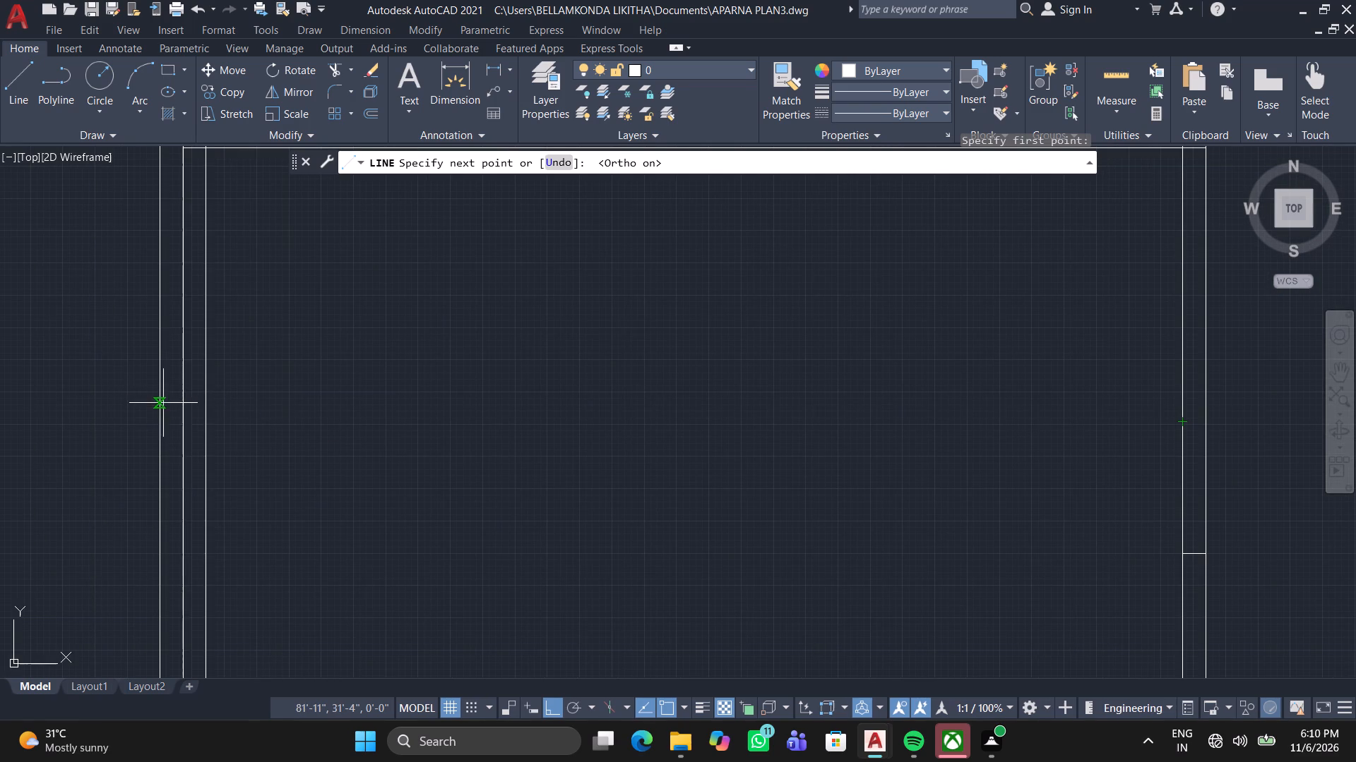
click(157, 425)
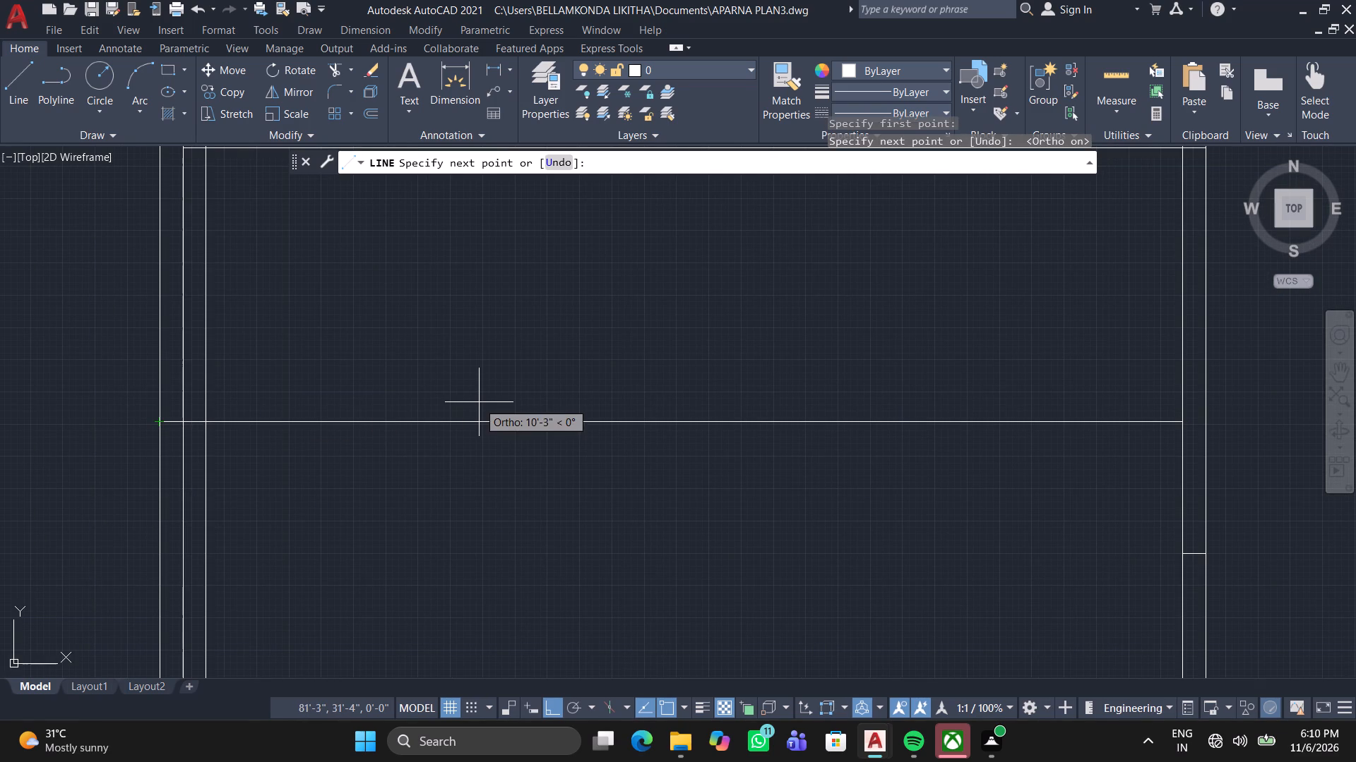
key(Escape)
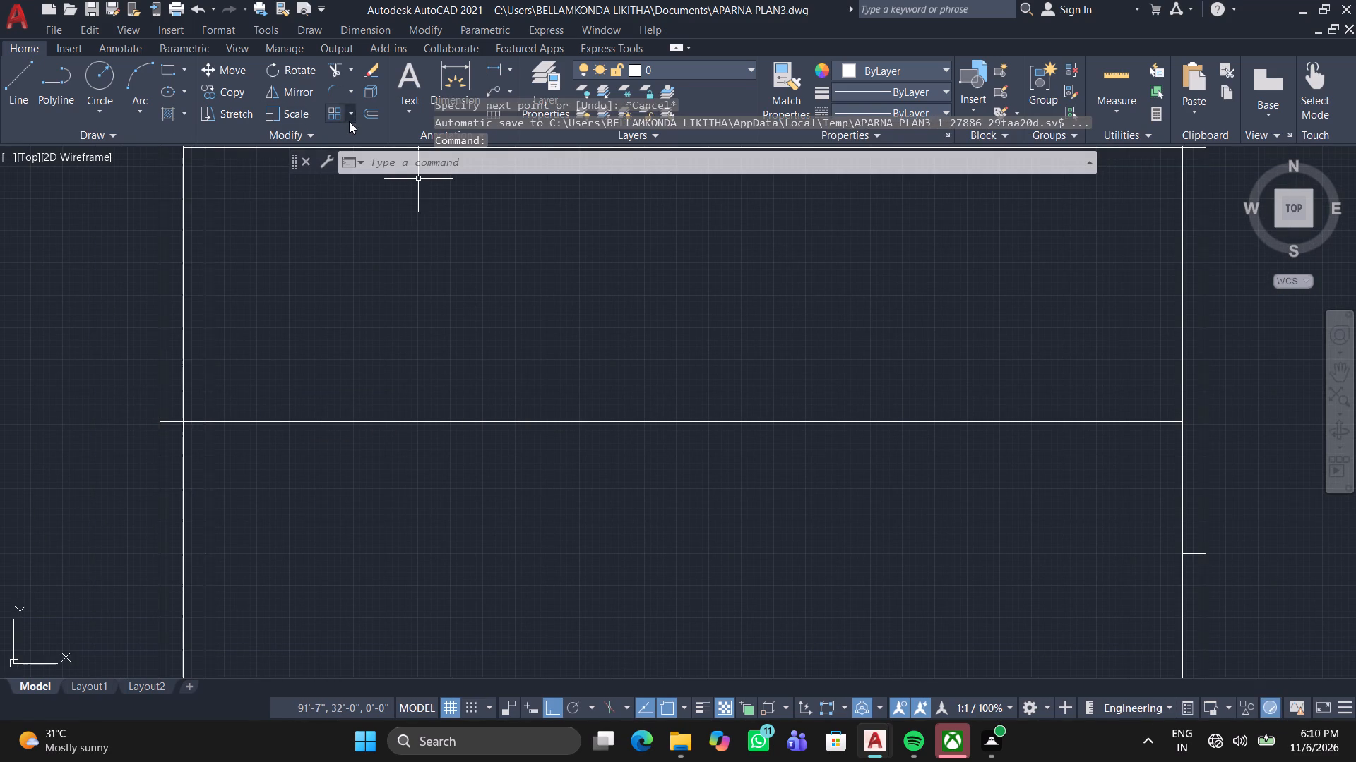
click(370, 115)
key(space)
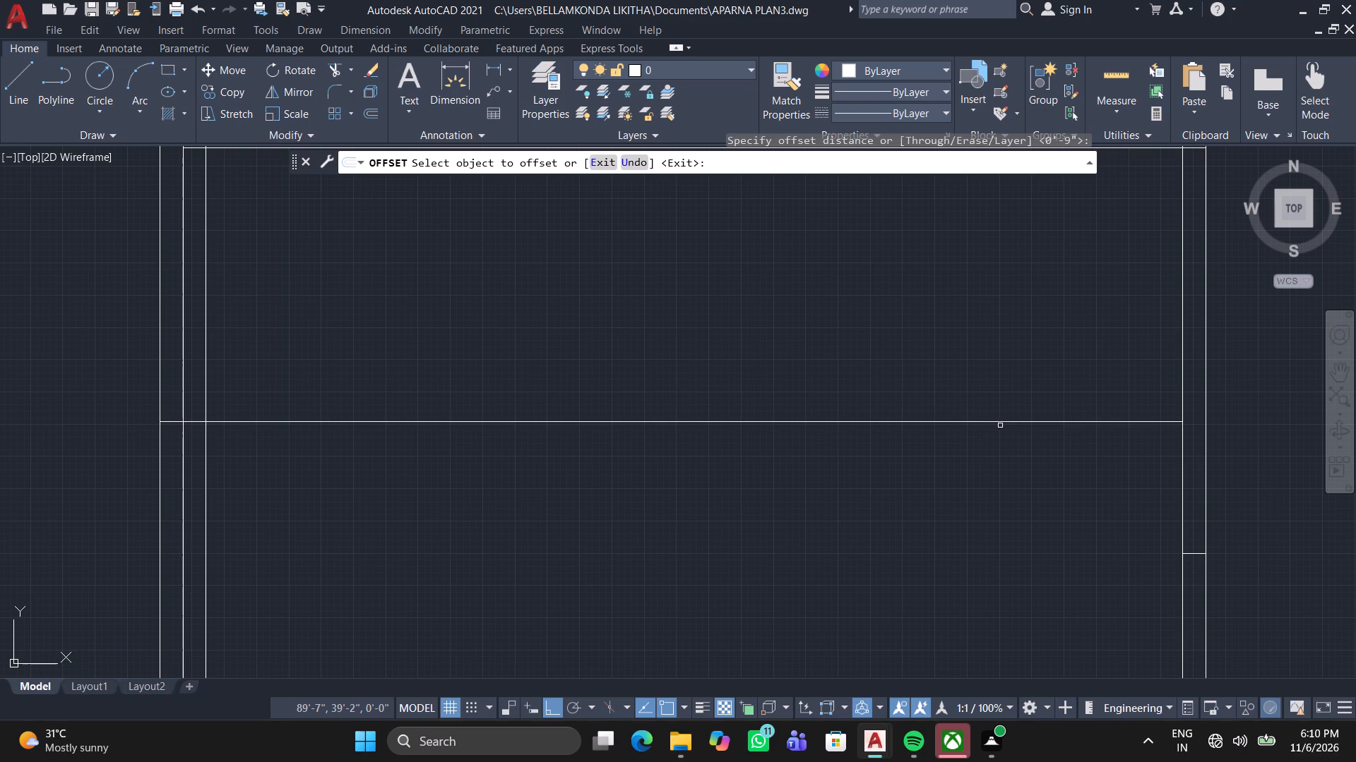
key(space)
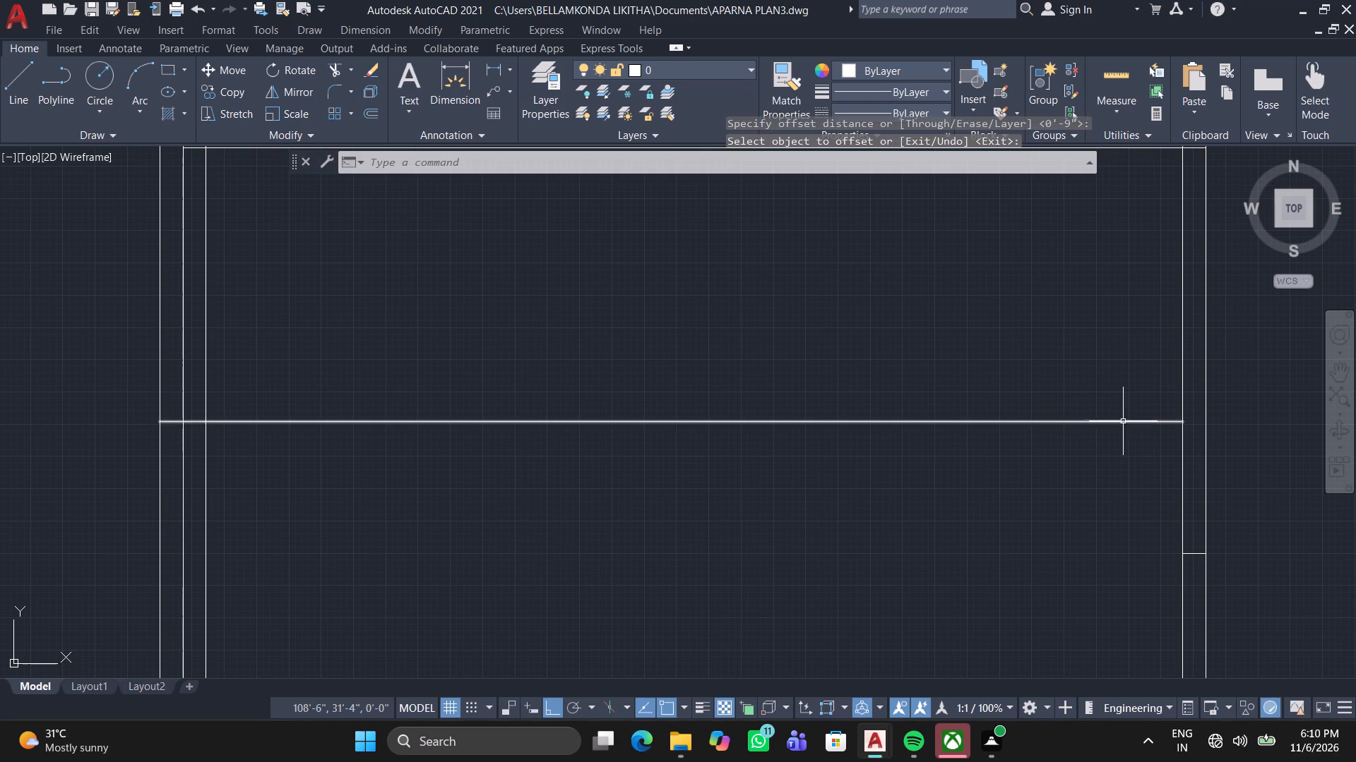
Stretch the new horizontal line's east end to the outer line of the east wall.
click(1122, 424)
click(1182, 424)
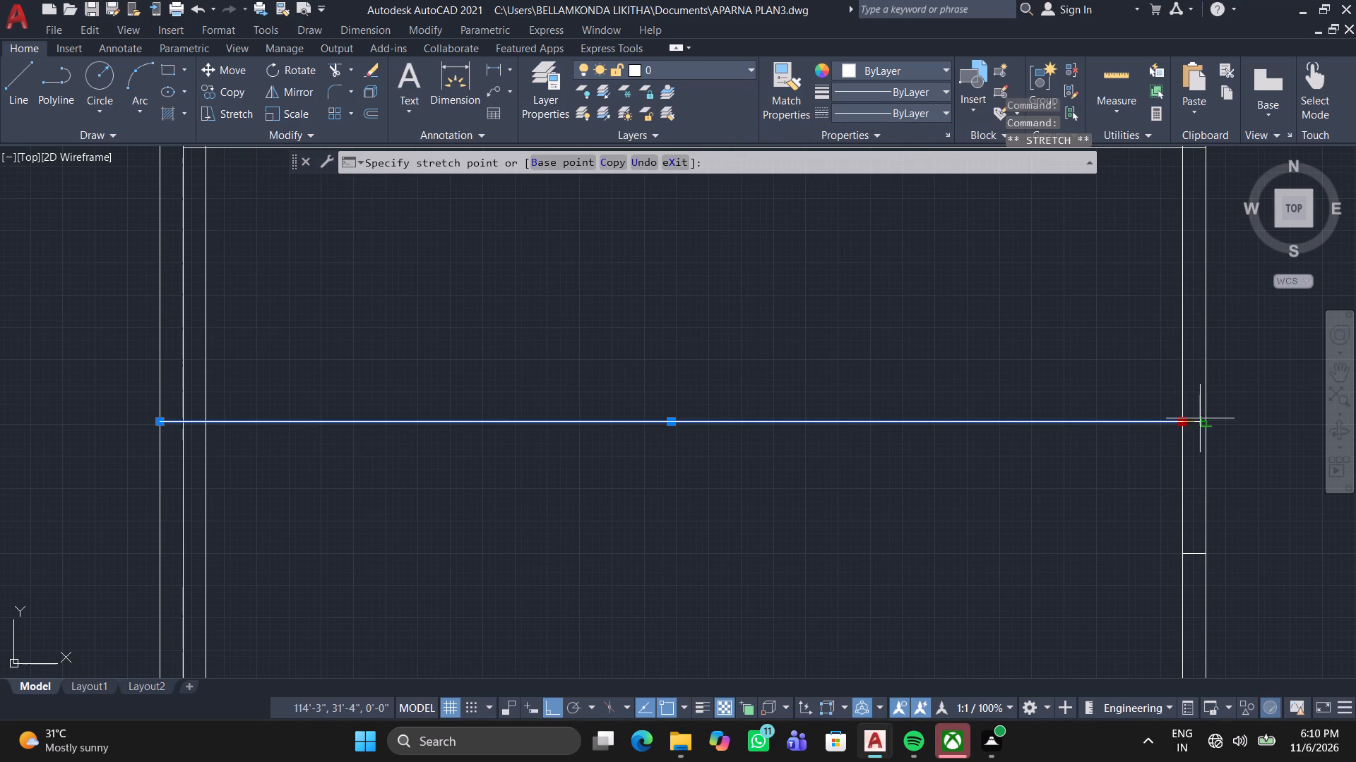
click(1202, 418)
Offset the stretched horizontal line 9" north, and offset the resulting line another 9" north.
key(space)
key(space)
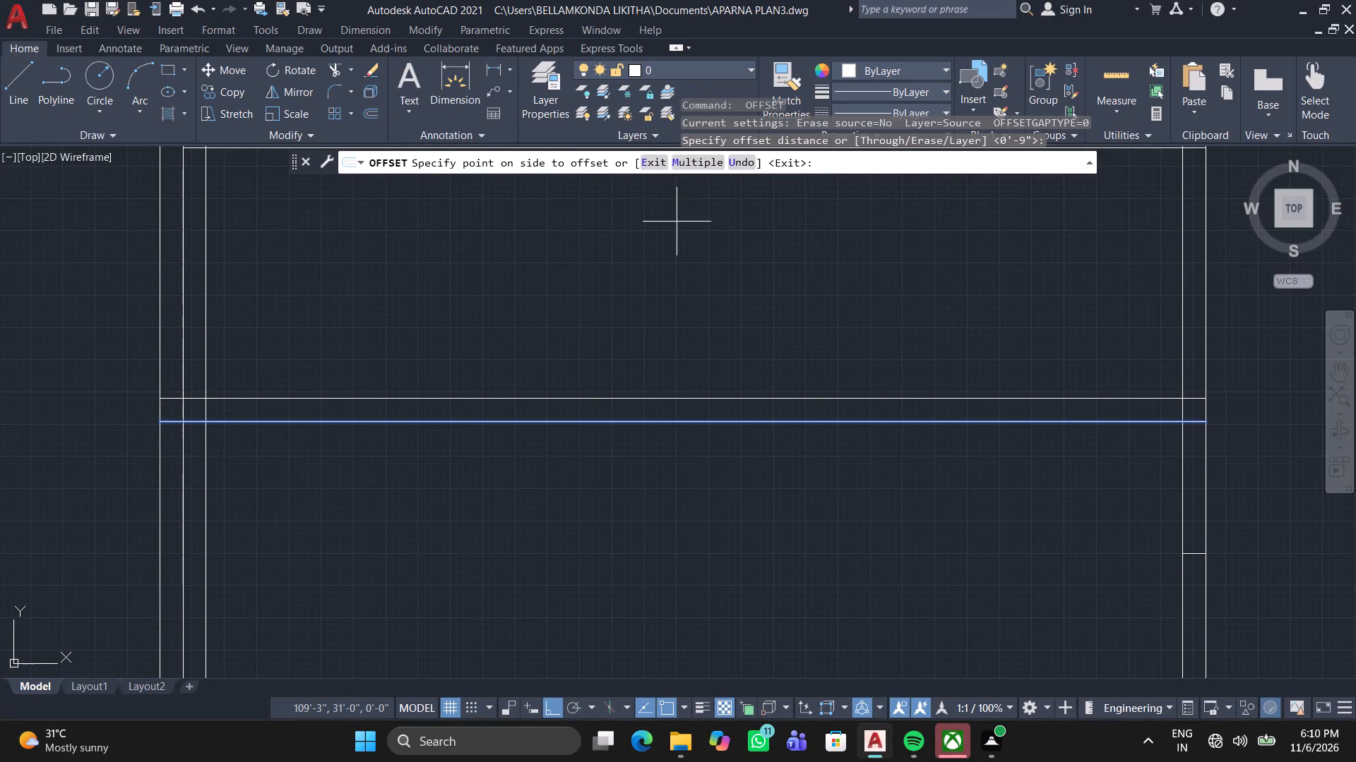
scroll(720, 344, down, 2)
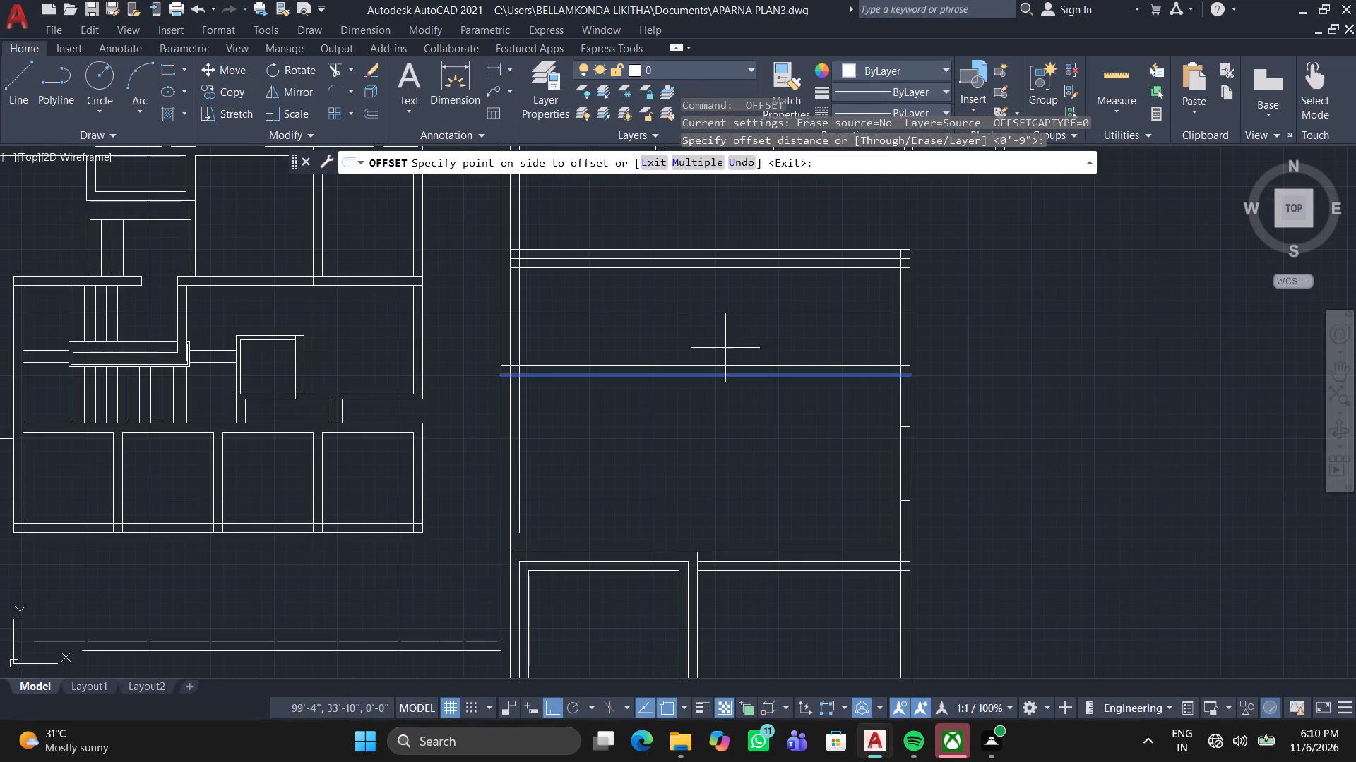
key(space)
key(space)
scroll(751, 387, up, 2)
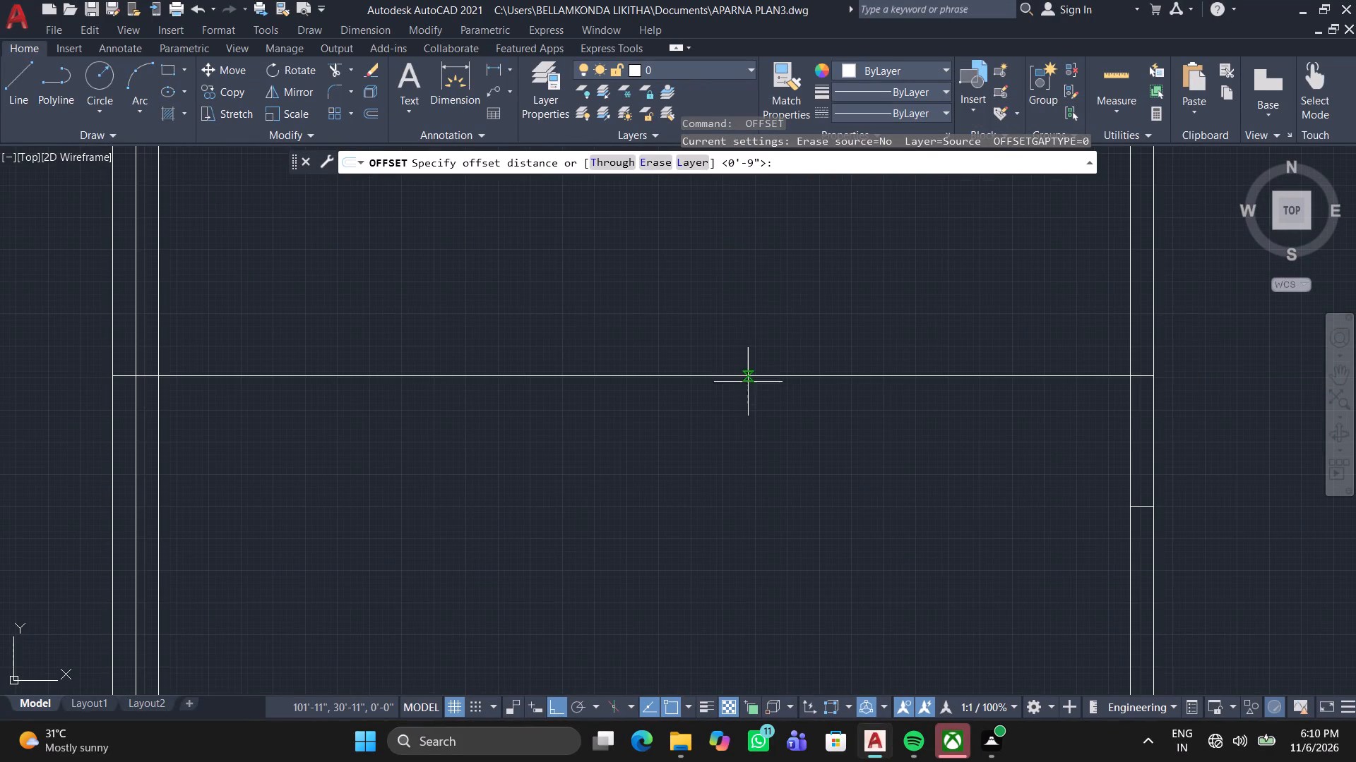
key(space)
click(747, 375)
click(759, 297)
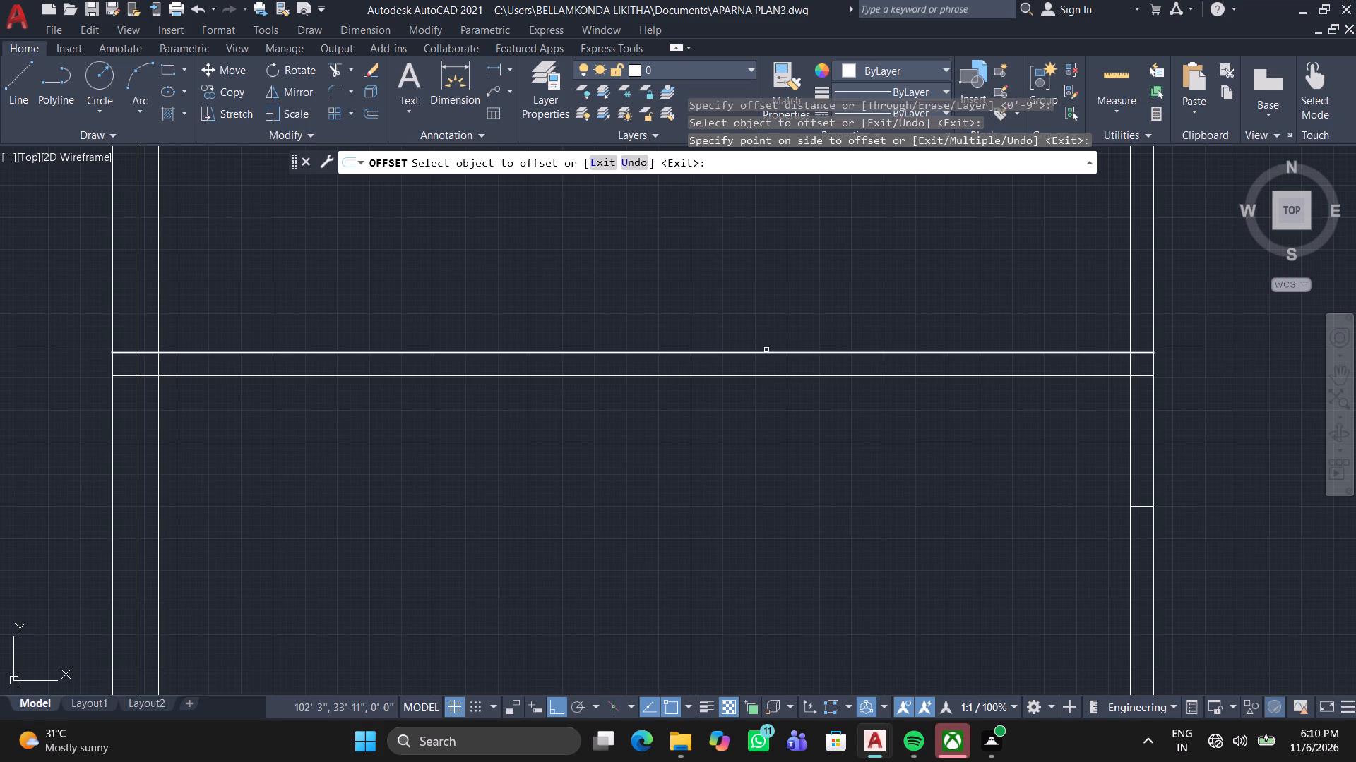
click(766, 350)
click(766, 299)
scroll(773, 299, down, 1)
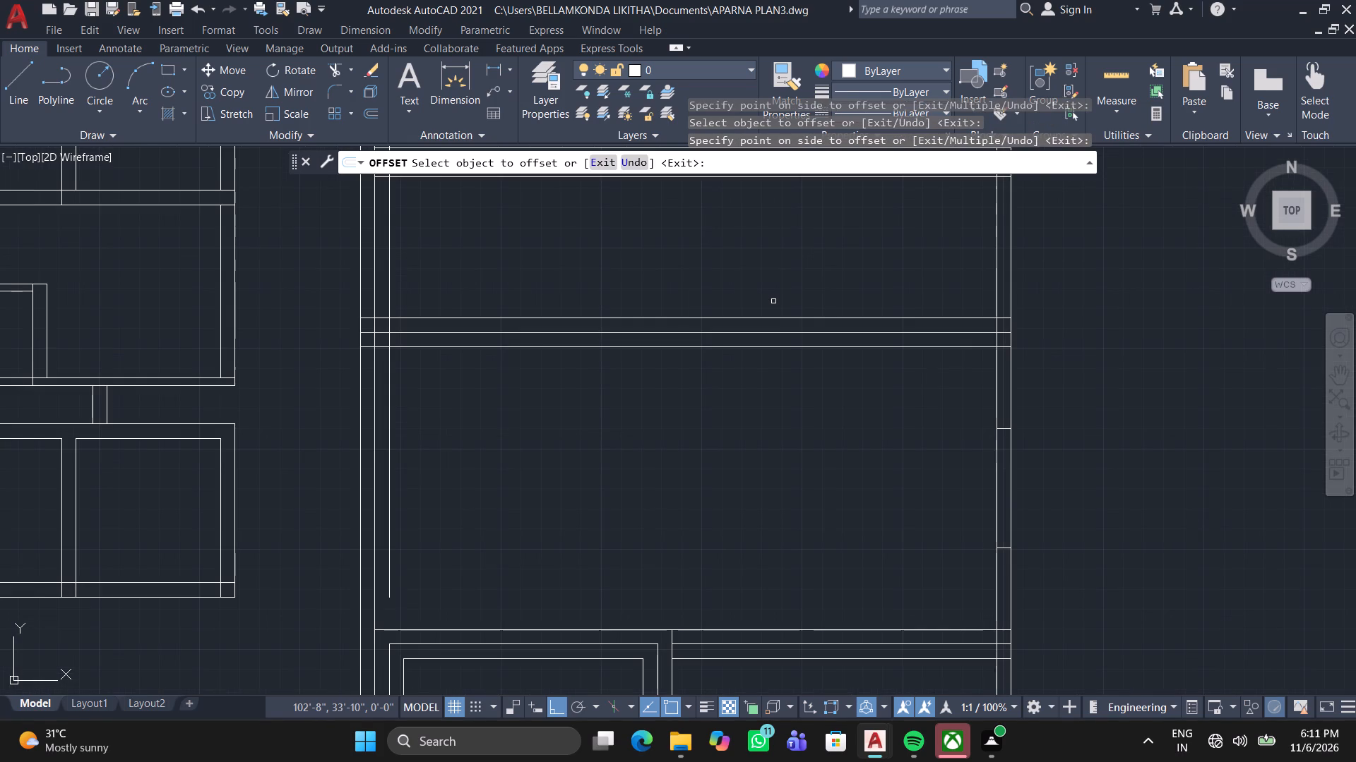
key(Escape)
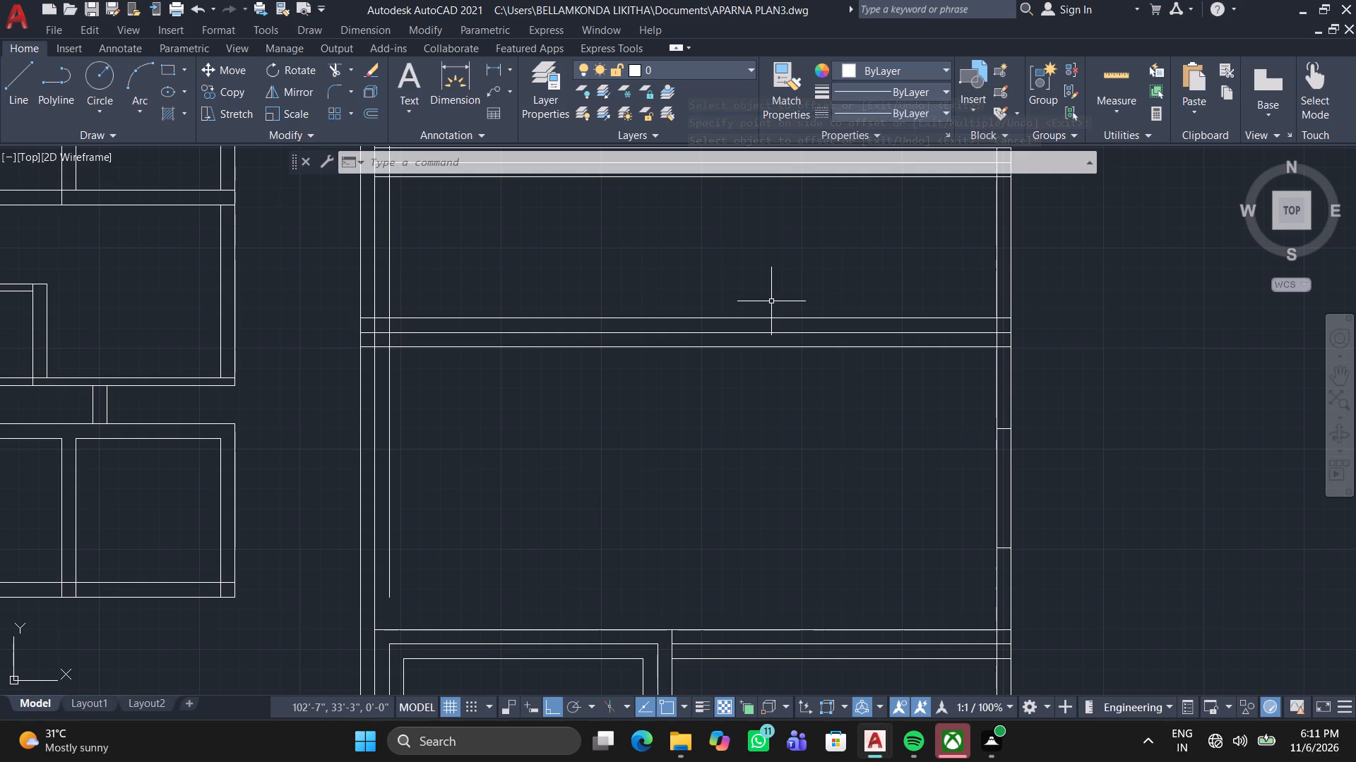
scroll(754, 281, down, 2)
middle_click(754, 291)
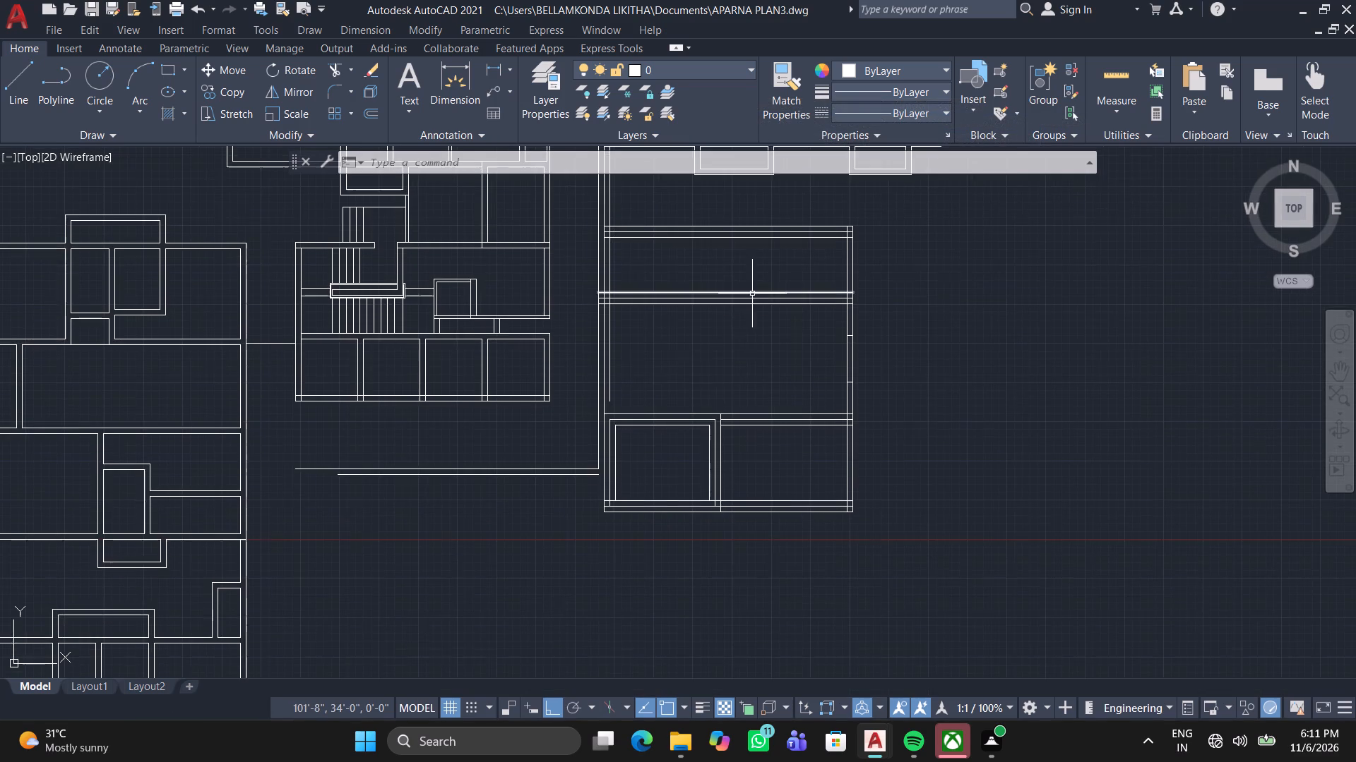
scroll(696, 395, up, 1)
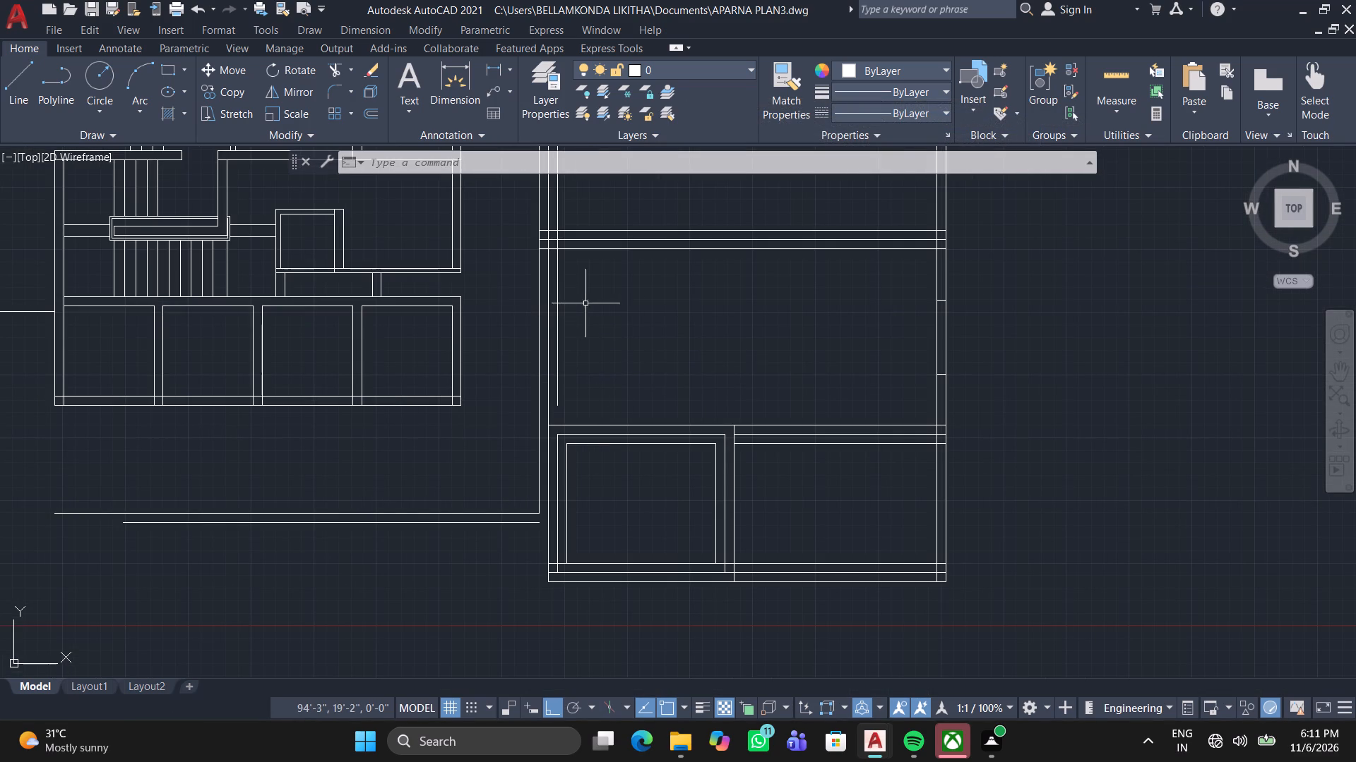
Trim away the two inner vertical lines of the 33' by 38' area's west wall, north of the southwest room.
middle_drag(620, 304, 635, 411)
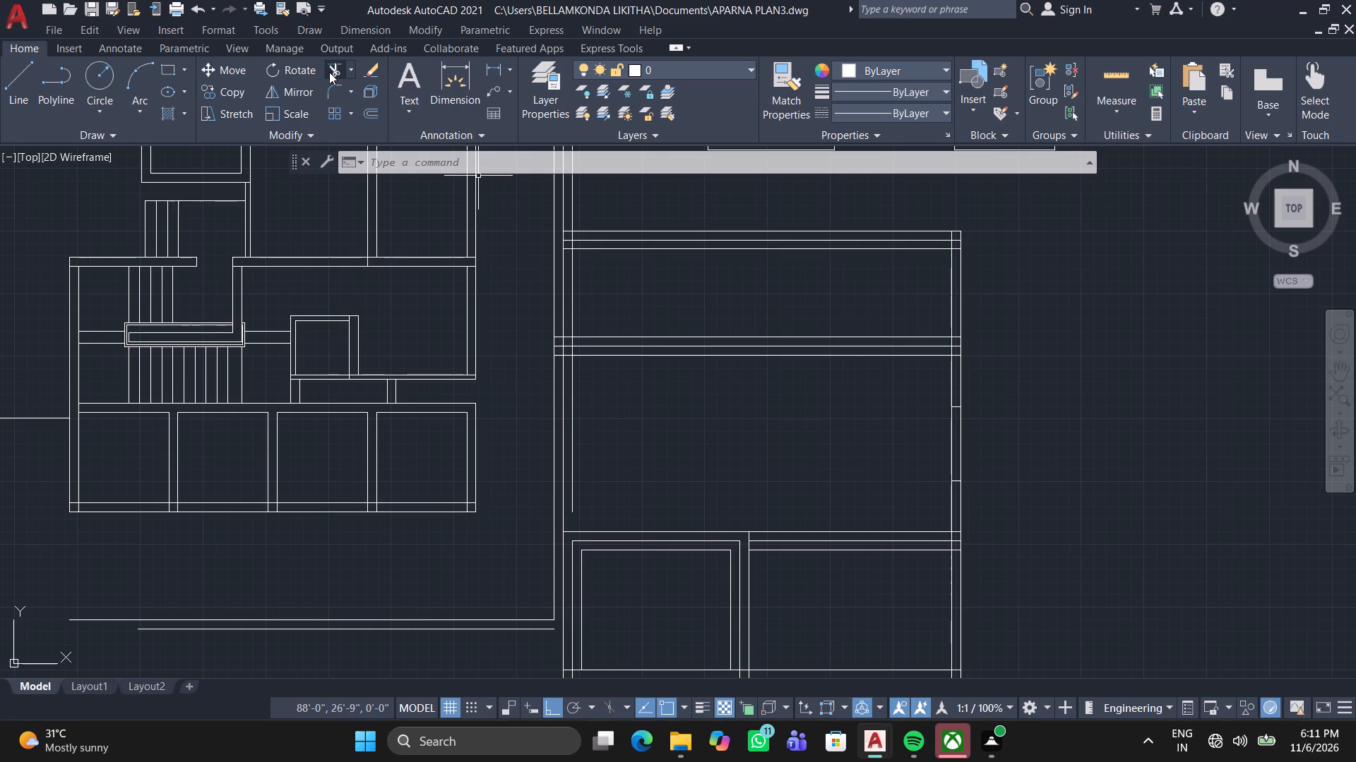
click(330, 72)
scroll(609, 392, up, 1)
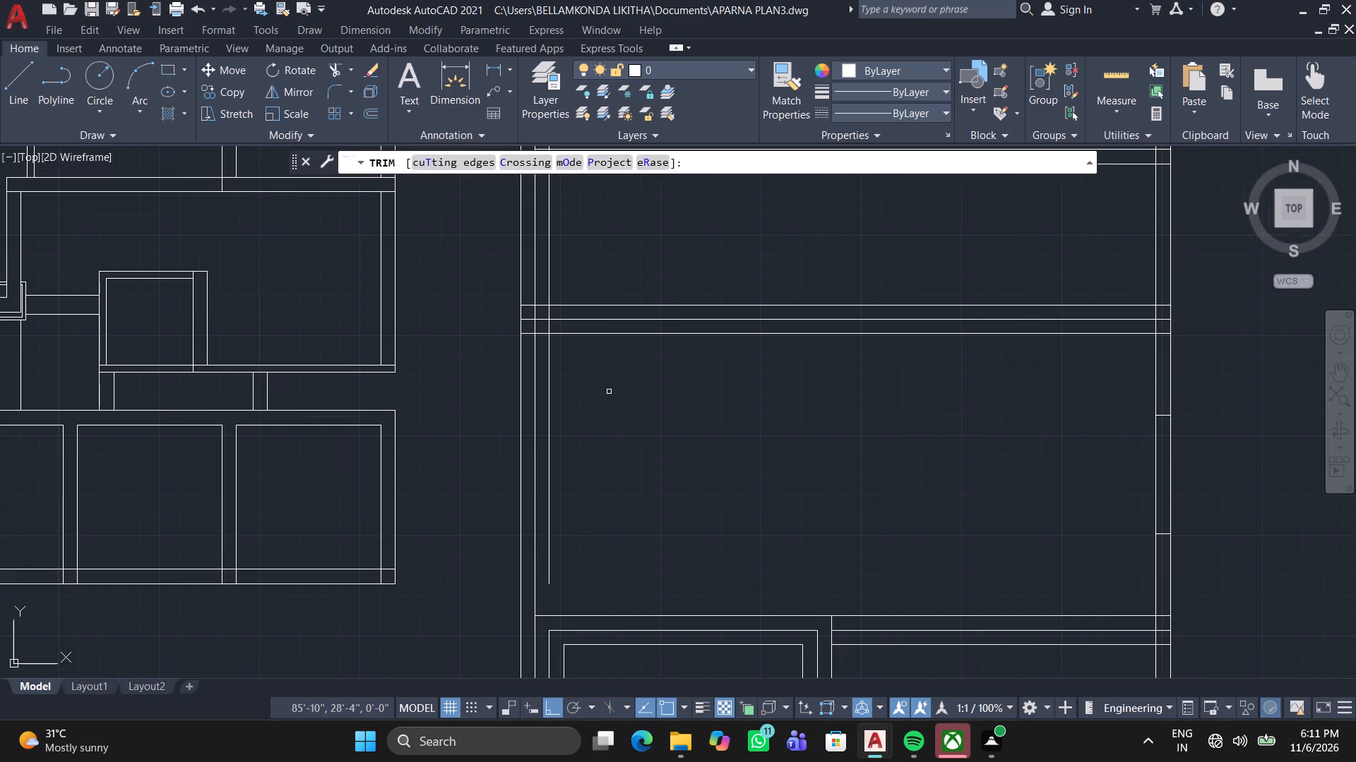
middle_drag(550, 380, 568, 365)
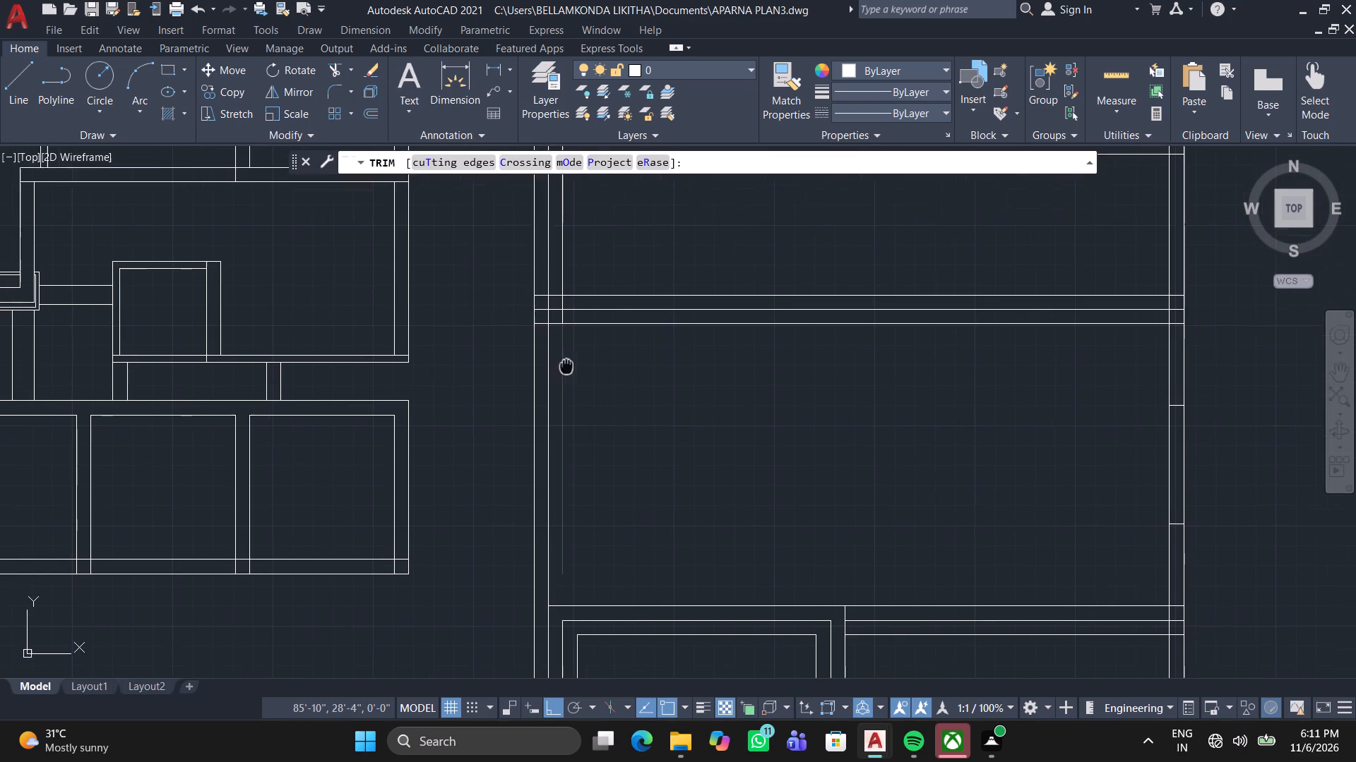
middle_drag(568, 365, 641, 266)
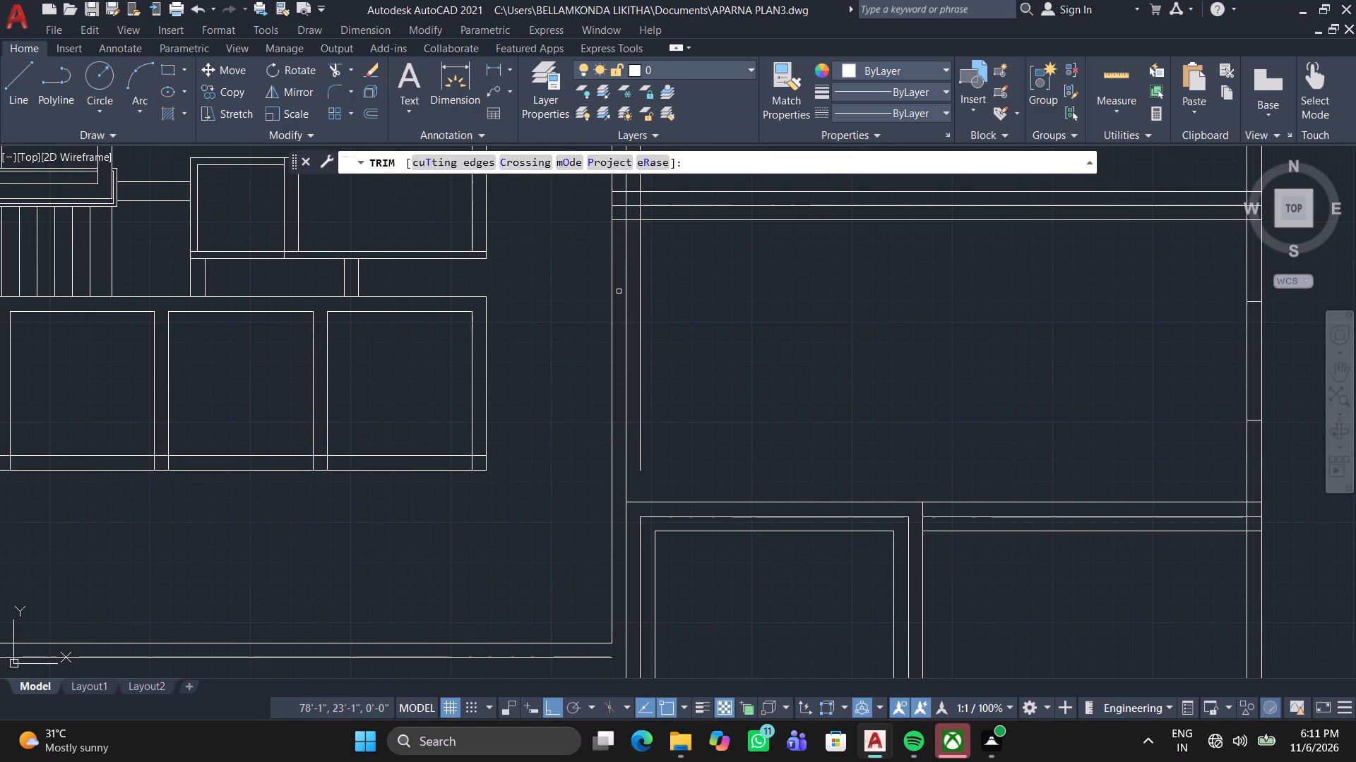
middle_drag(613, 302, 638, 271)
scroll(691, 277, up, 1)
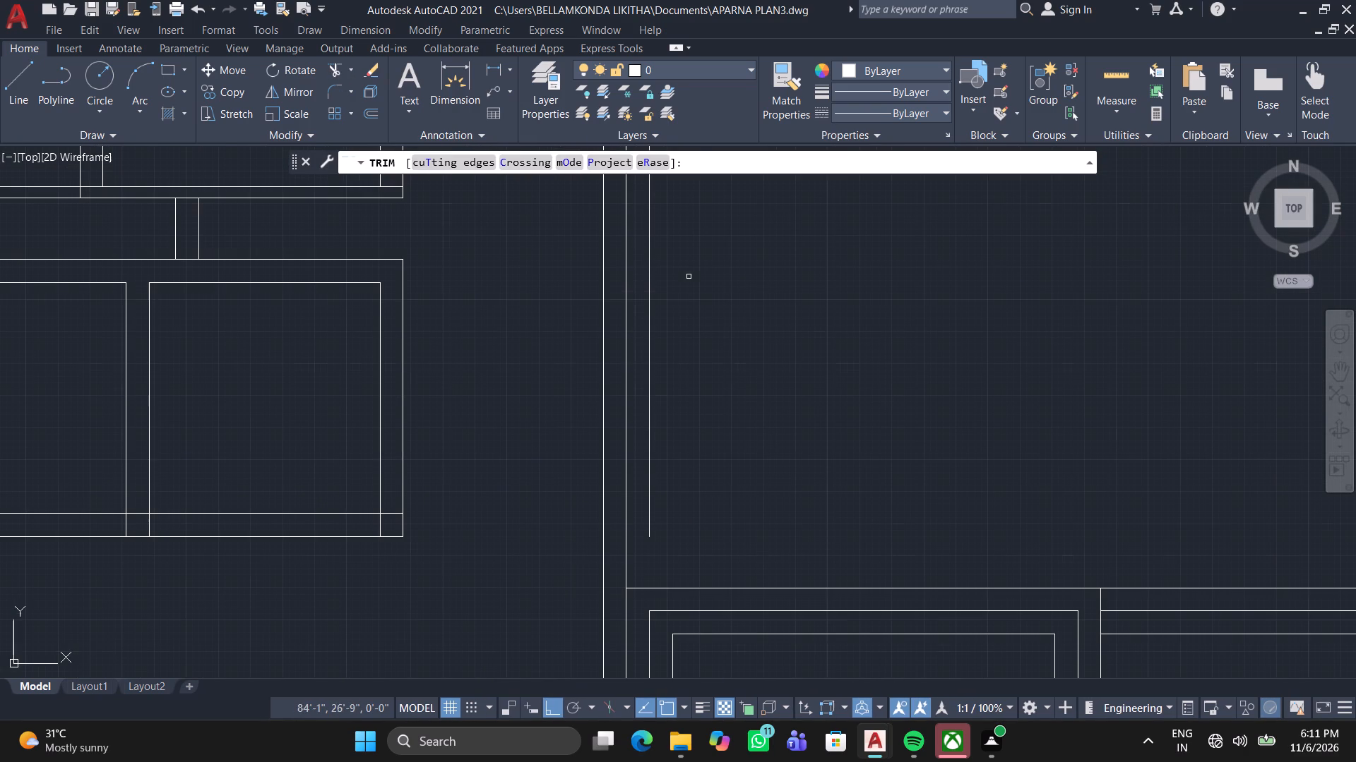
click(622, 296)
click(720, 294)
scroll(713, 301, down, 2)
middle_click(712, 309)
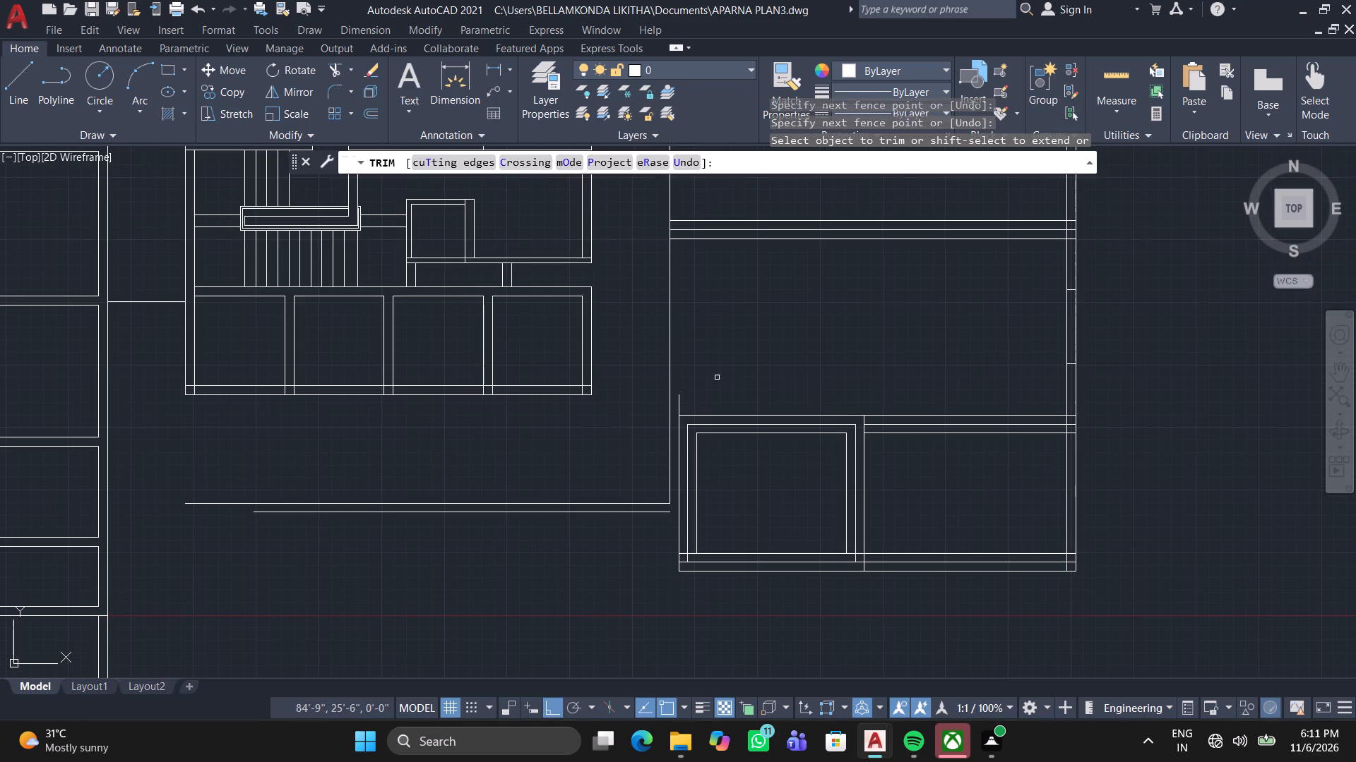
Trim away the innermost vertical line along the west side of the southwest room.
middle_drag(702, 392, 730, 317)
scroll(703, 375, up, 3)
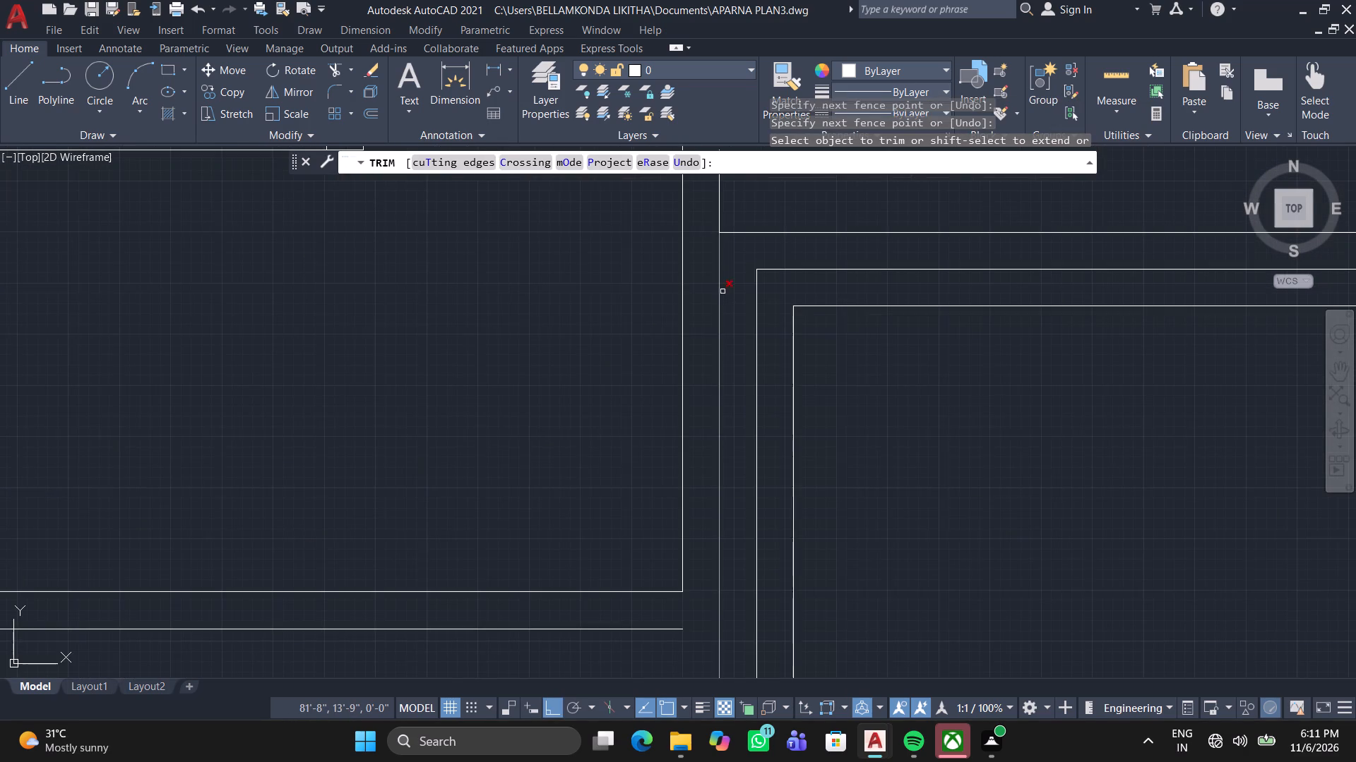
scroll(749, 233, down, 2)
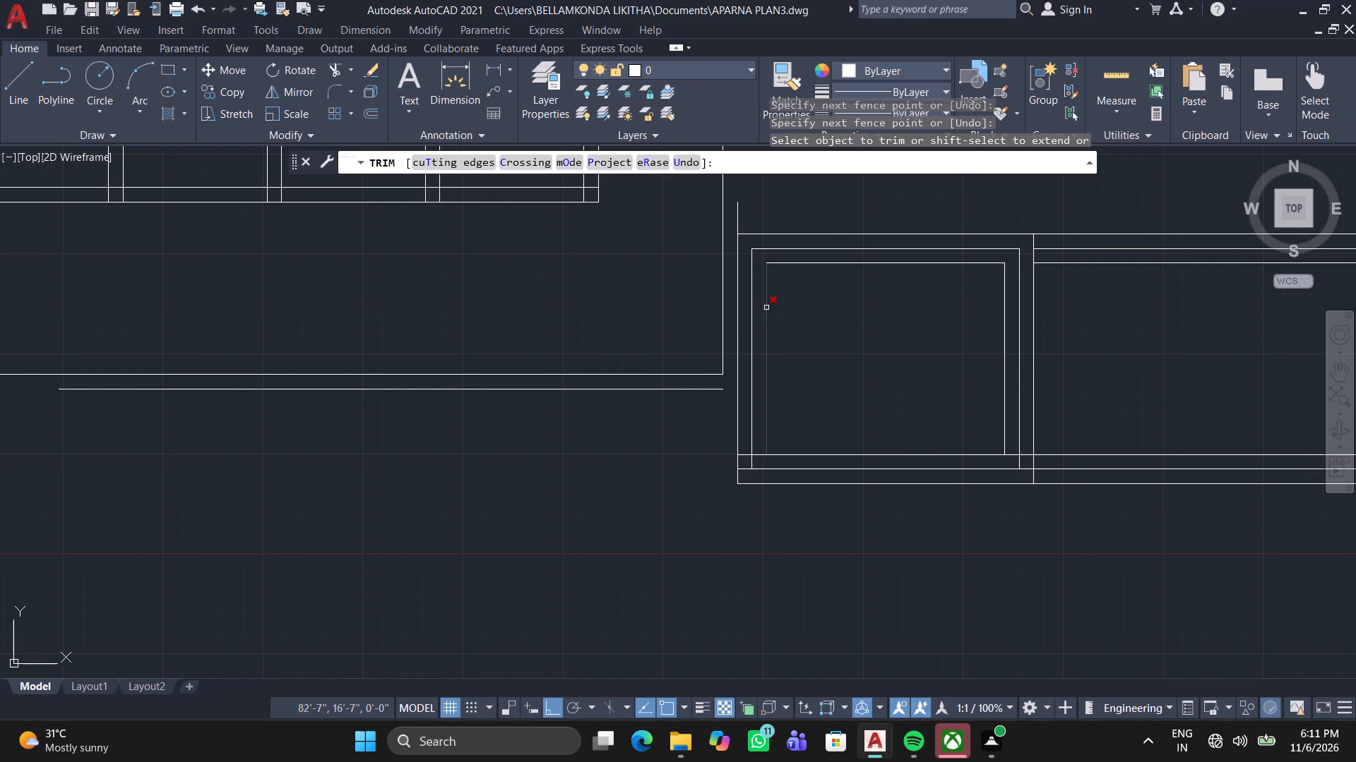
click(766, 308)
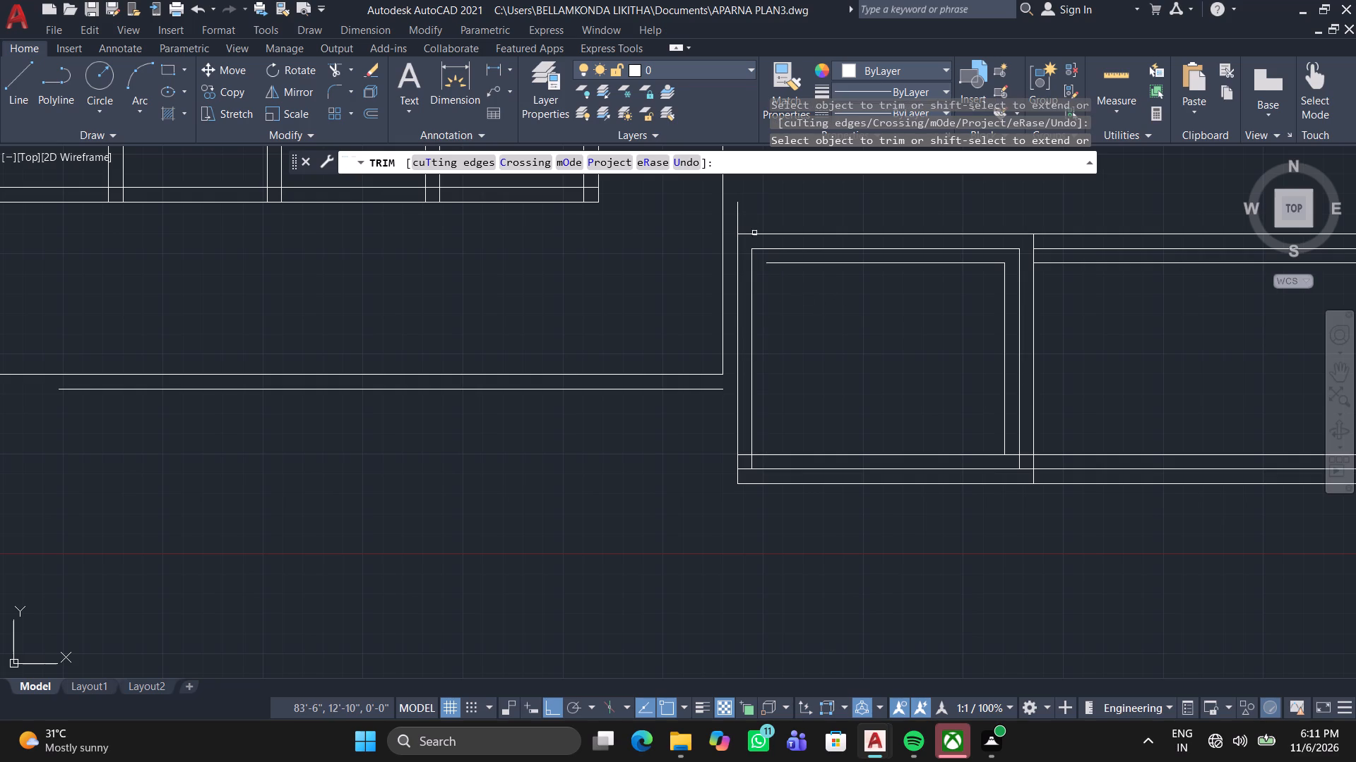
middle_drag(770, 213, 670, 349)
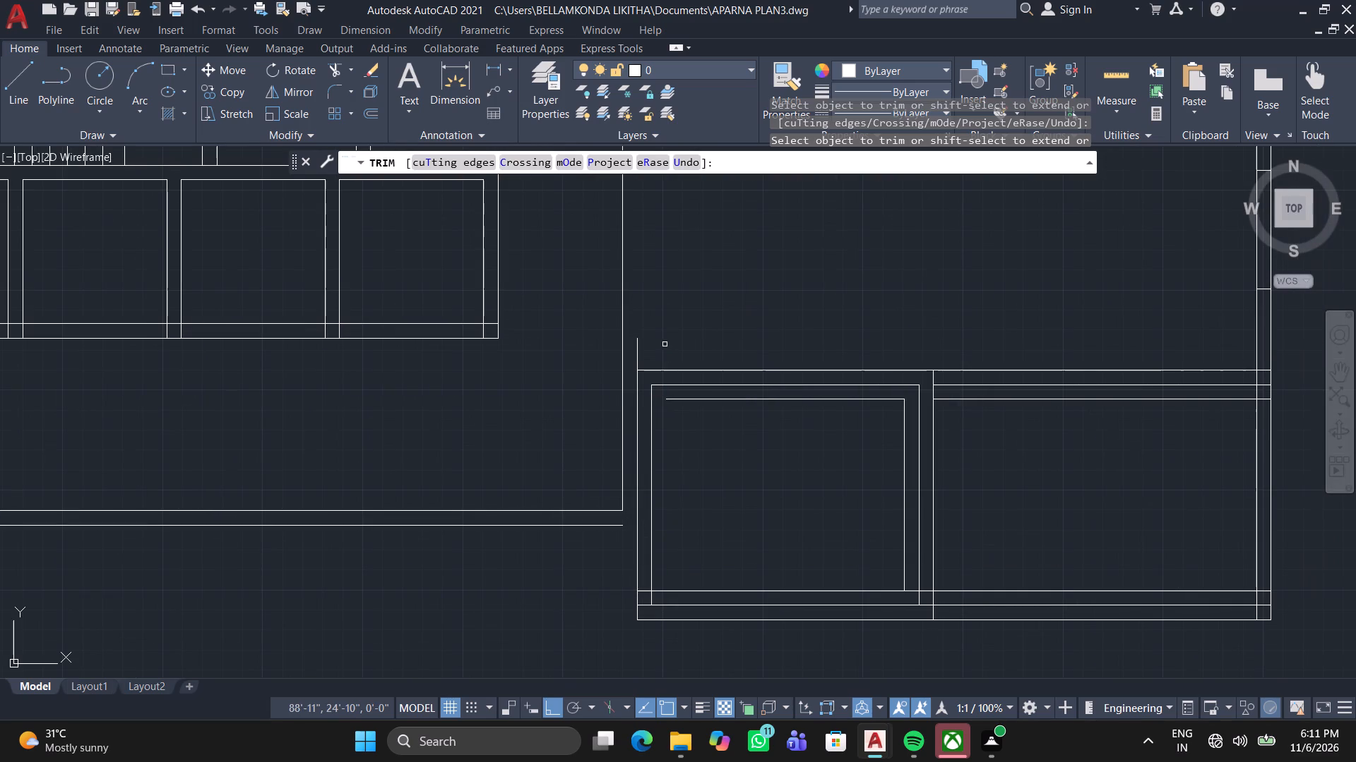
scroll(651, 339, up, 1)
key(Escape)
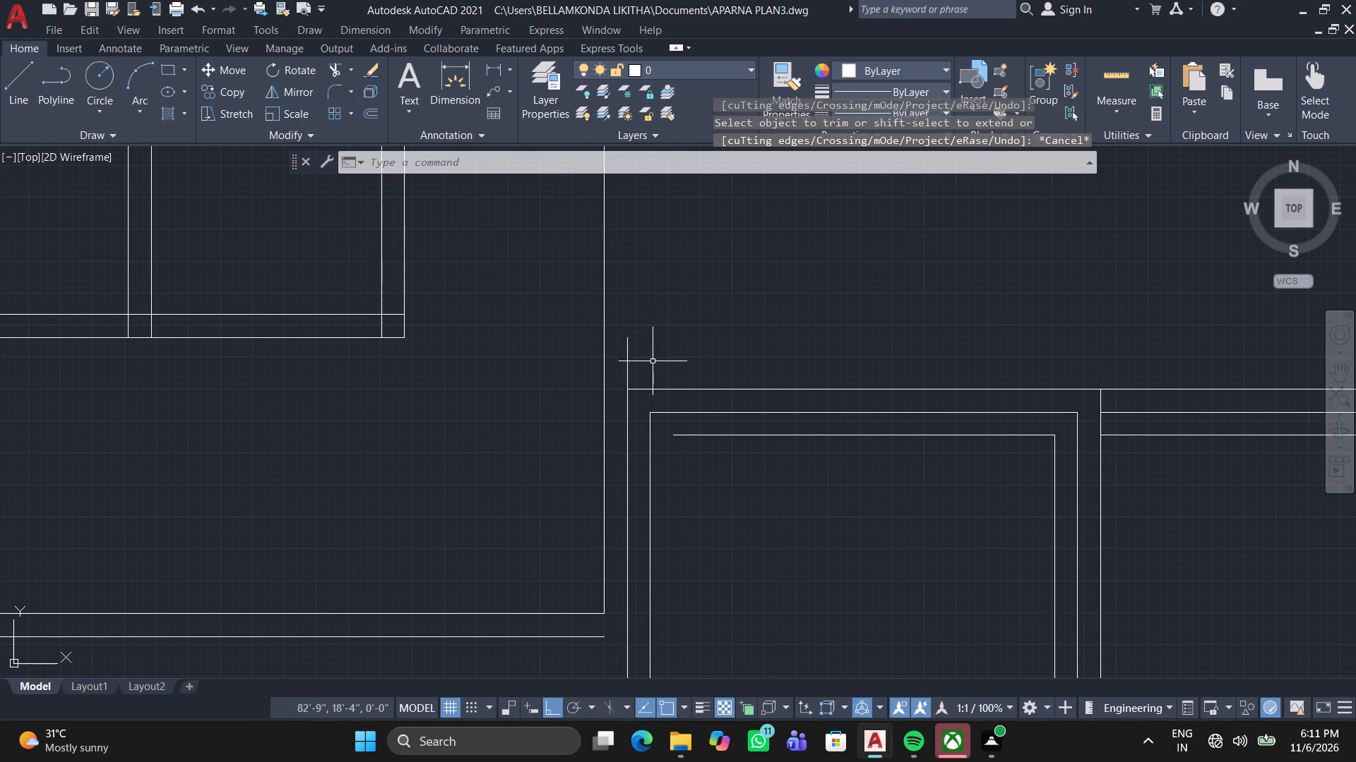
Explode the outer rectangle of the southwest room into separate lines.
click(660, 387)
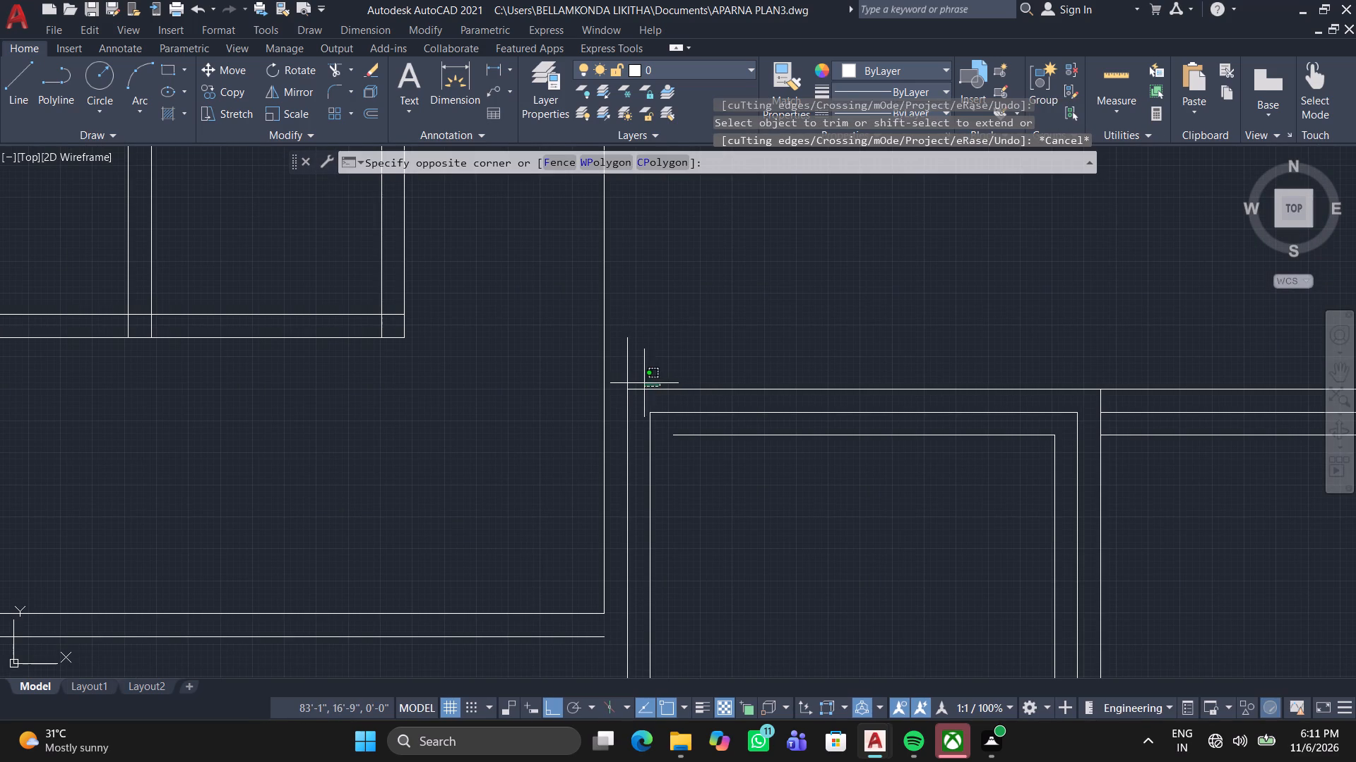
click(674, 396)
click(691, 387)
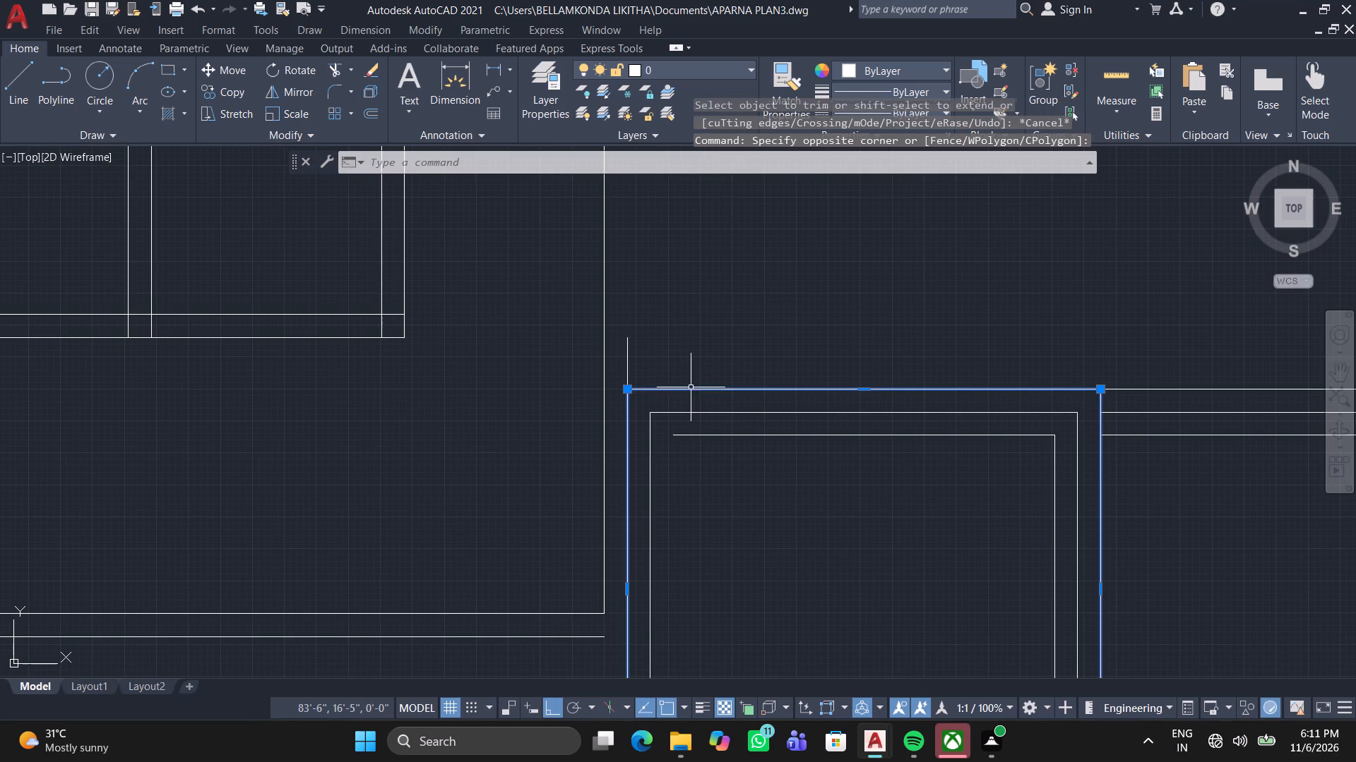
key(x)
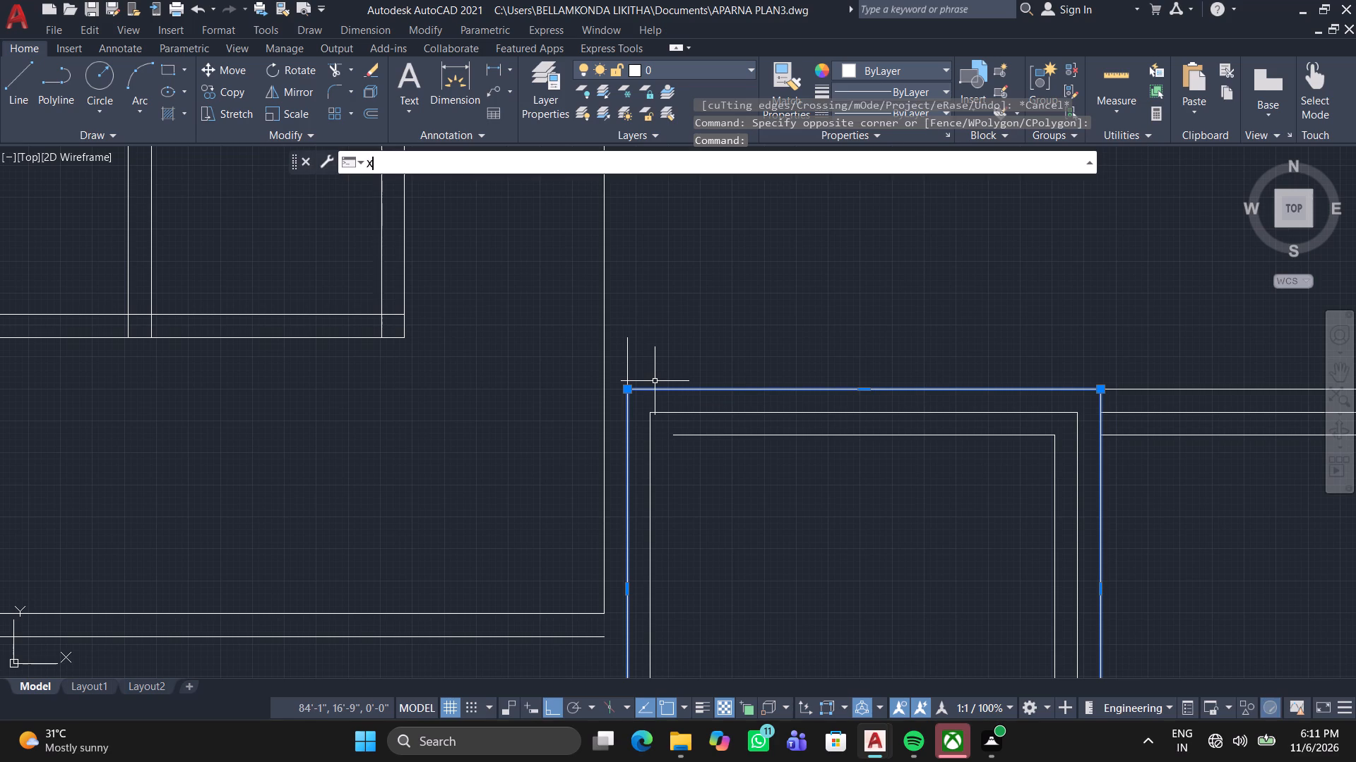
key(Return)
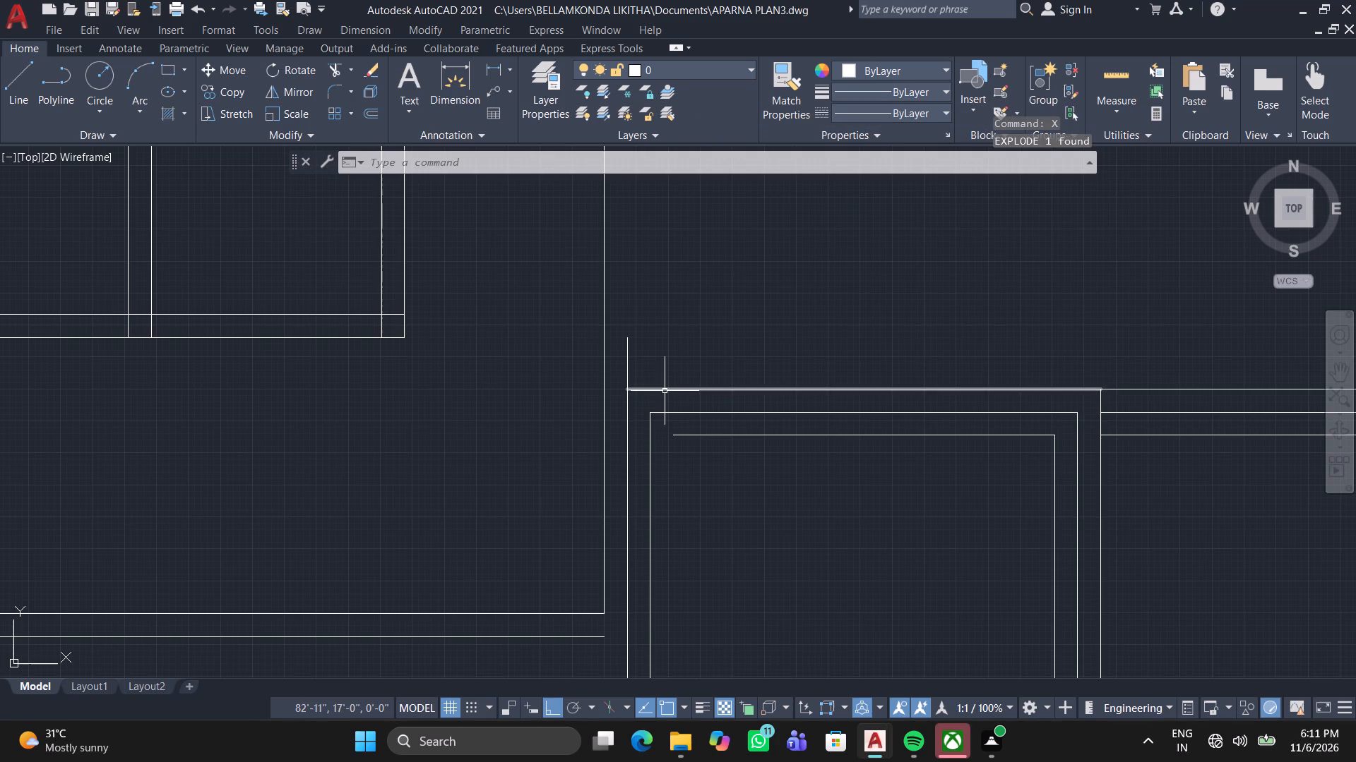
Stretch the west end of the southwest room's top line to the outermost west wall line.
click(665, 391)
click(627, 389)
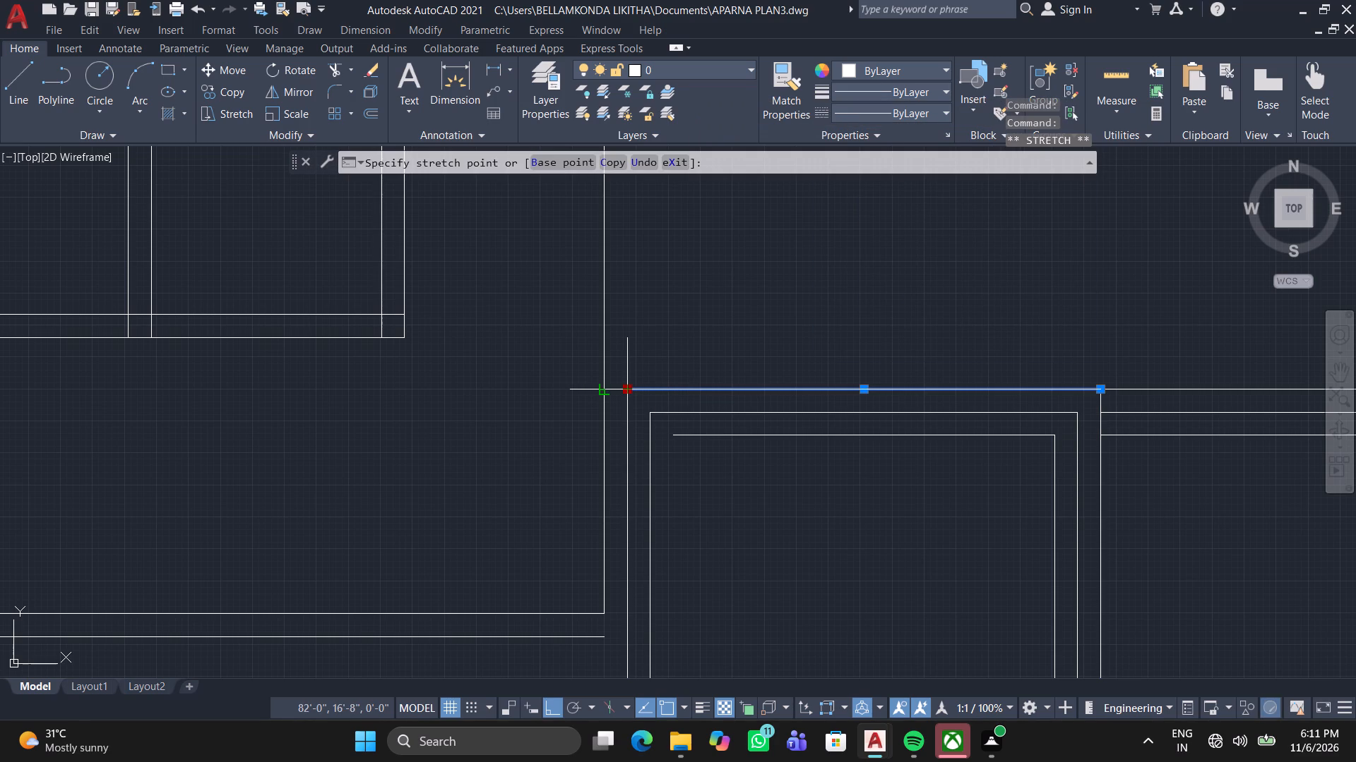
click(607, 394)
Draw a line from the outermost west wall line's south end down to the bottom wall line's level, then east to the room's southwest corner.
scroll(736, 365, down, 1)
middle_click(736, 365)
scroll(737, 367, up, 1)
scroll(738, 363, down, 1)
middle_drag(730, 328, 756, 273)
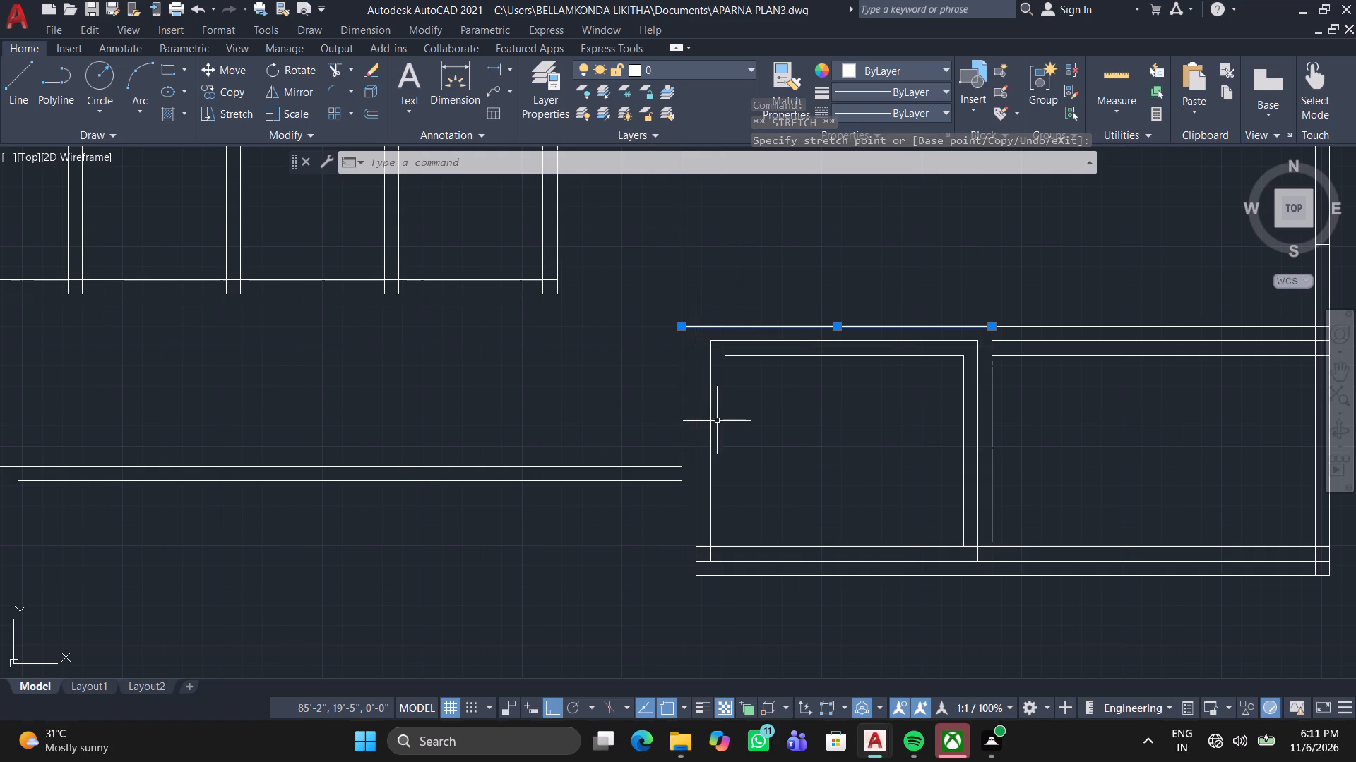
middle_drag(733, 428, 752, 334)
middle_drag(768, 327, 771, 313)
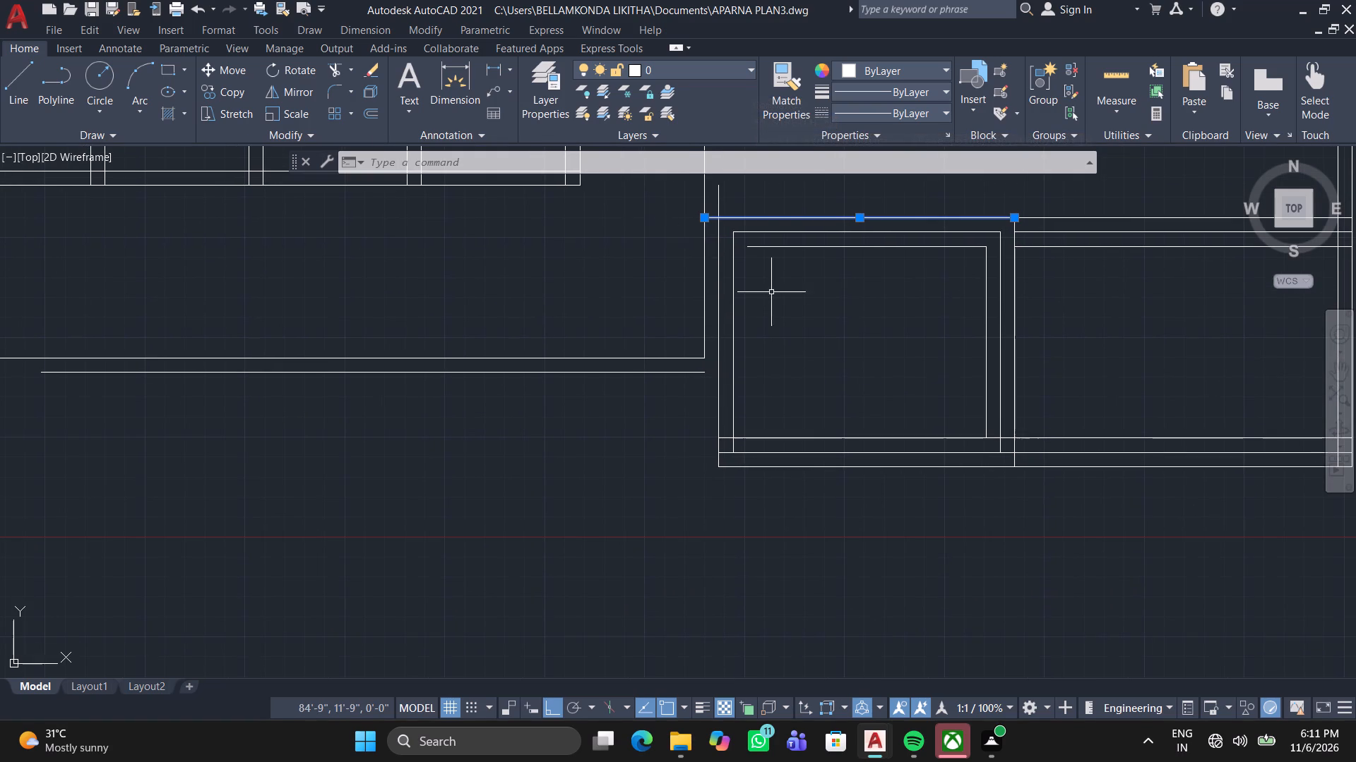
click(16, 97)
click(700, 354)
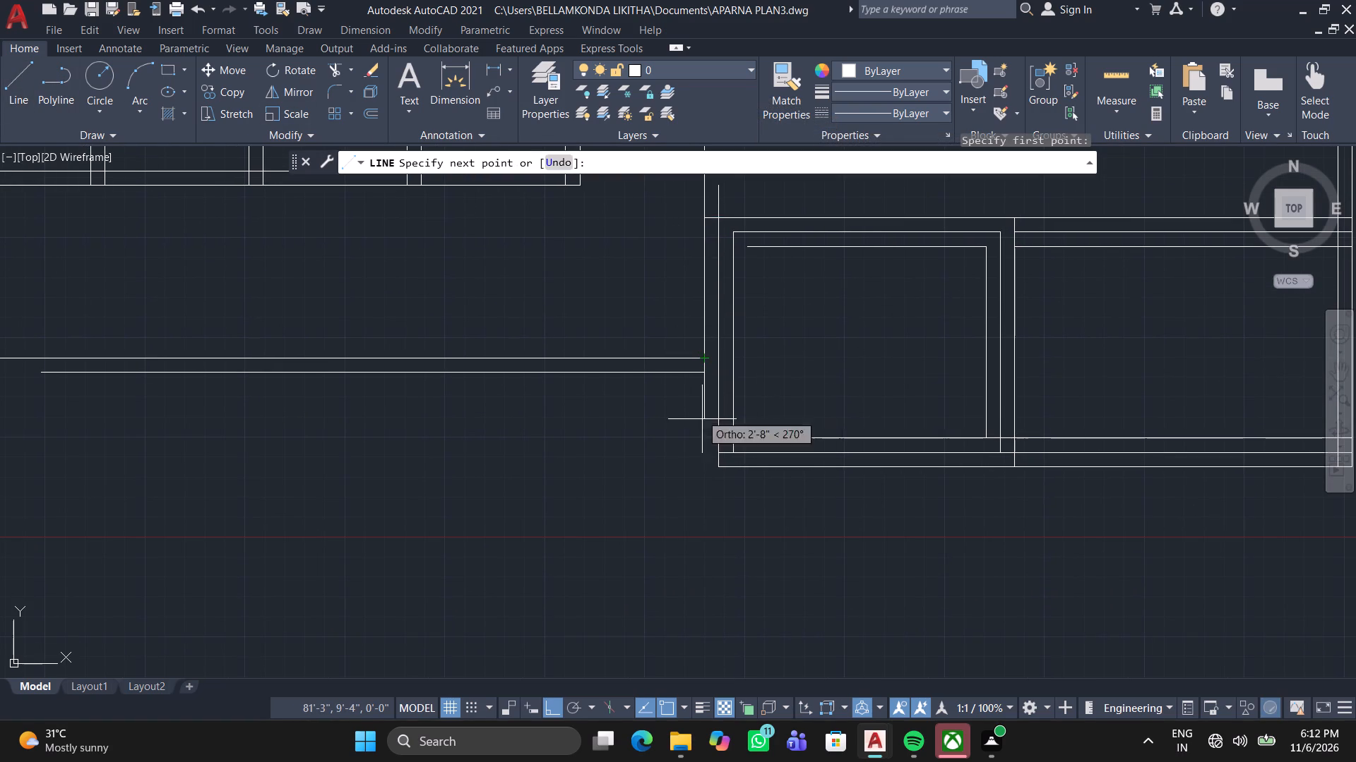
click(709, 468)
click(718, 469)
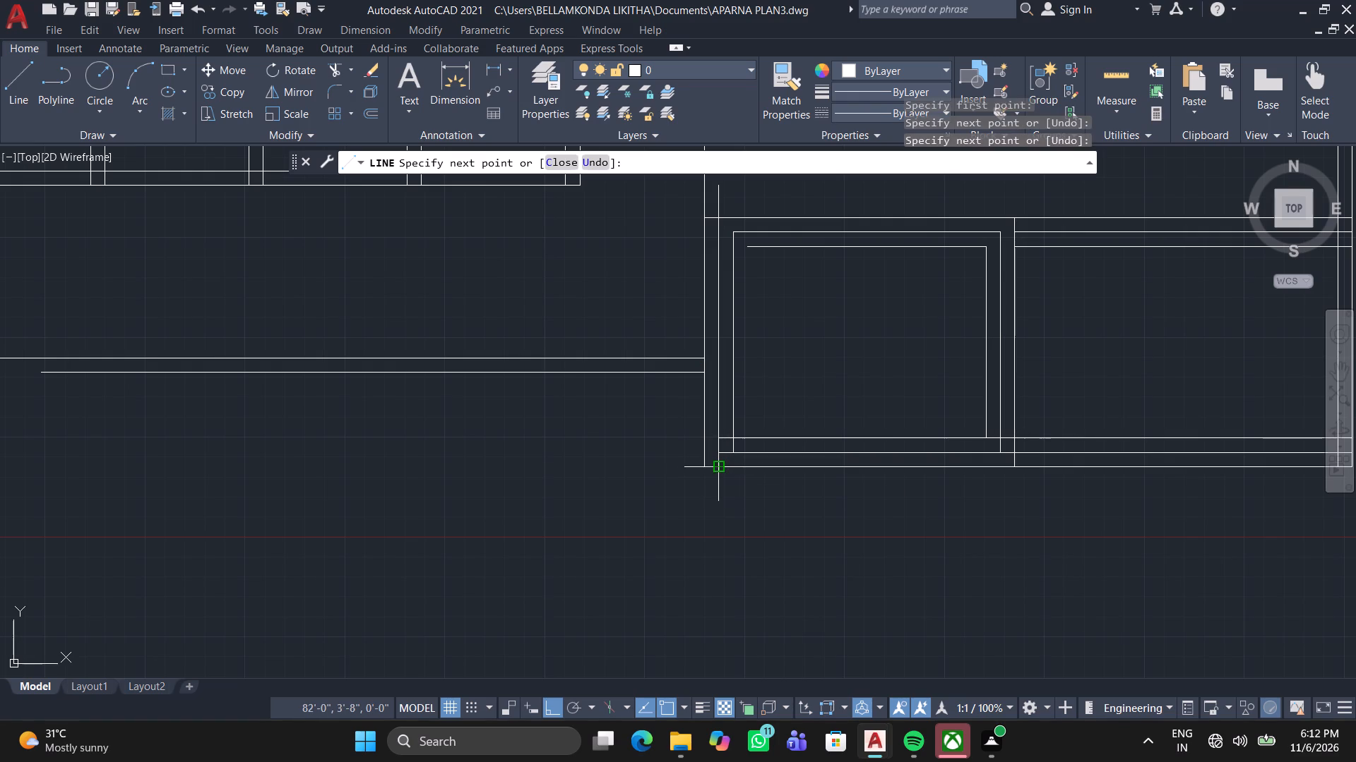
key(Escape)
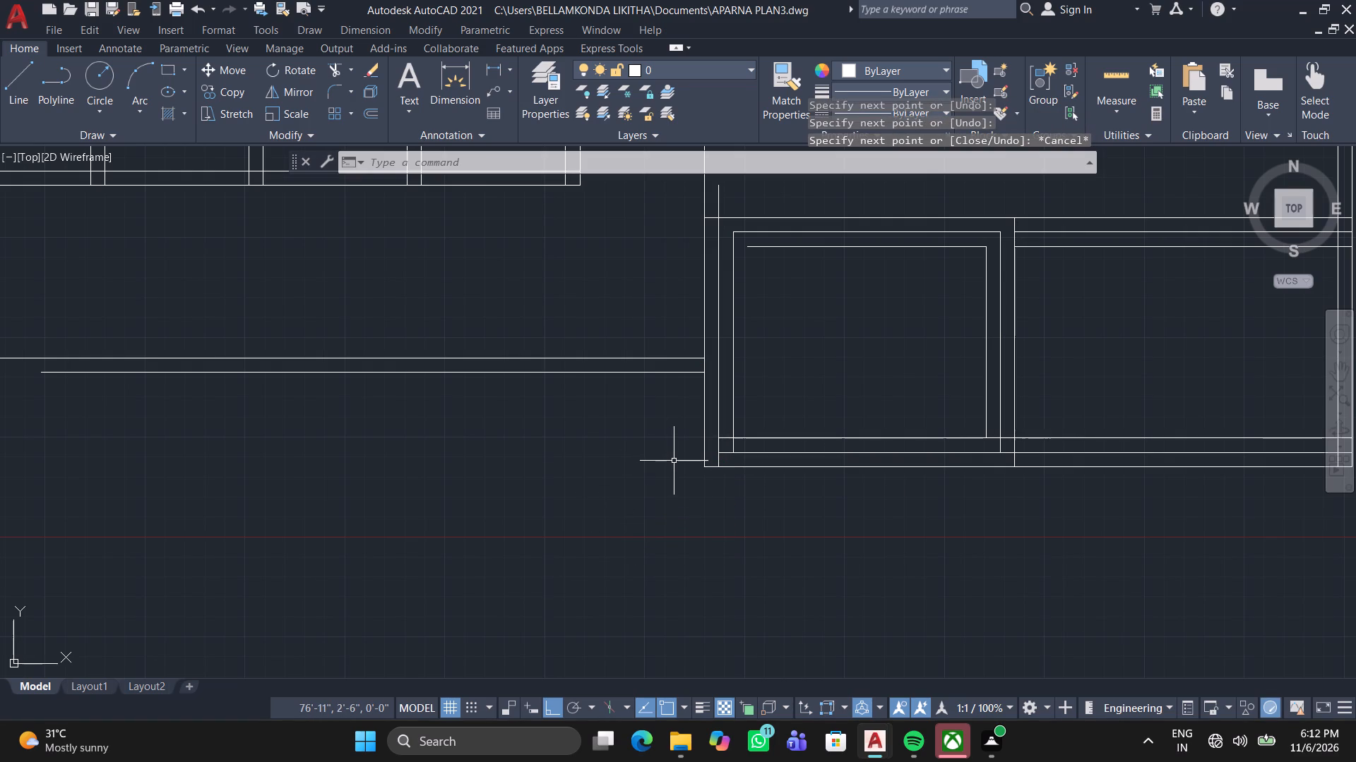
Draw a vertical line from the west end of the eastern unit's south wall line down to the southwest room's original bottom-west corner.
scroll(748, 381, up, 2)
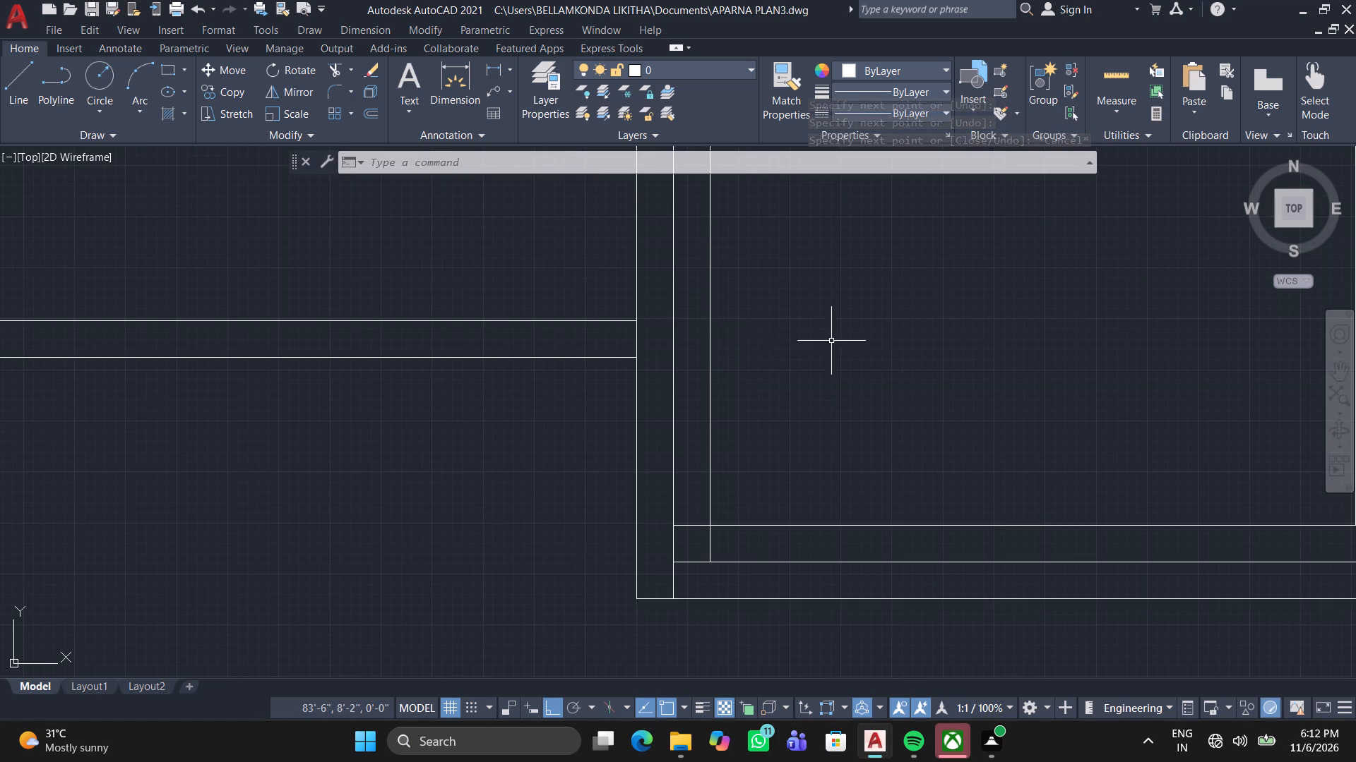
scroll(924, 345, down, 1)
middle_drag(905, 365, 682, 450)
scroll(877, 380, down, 1)
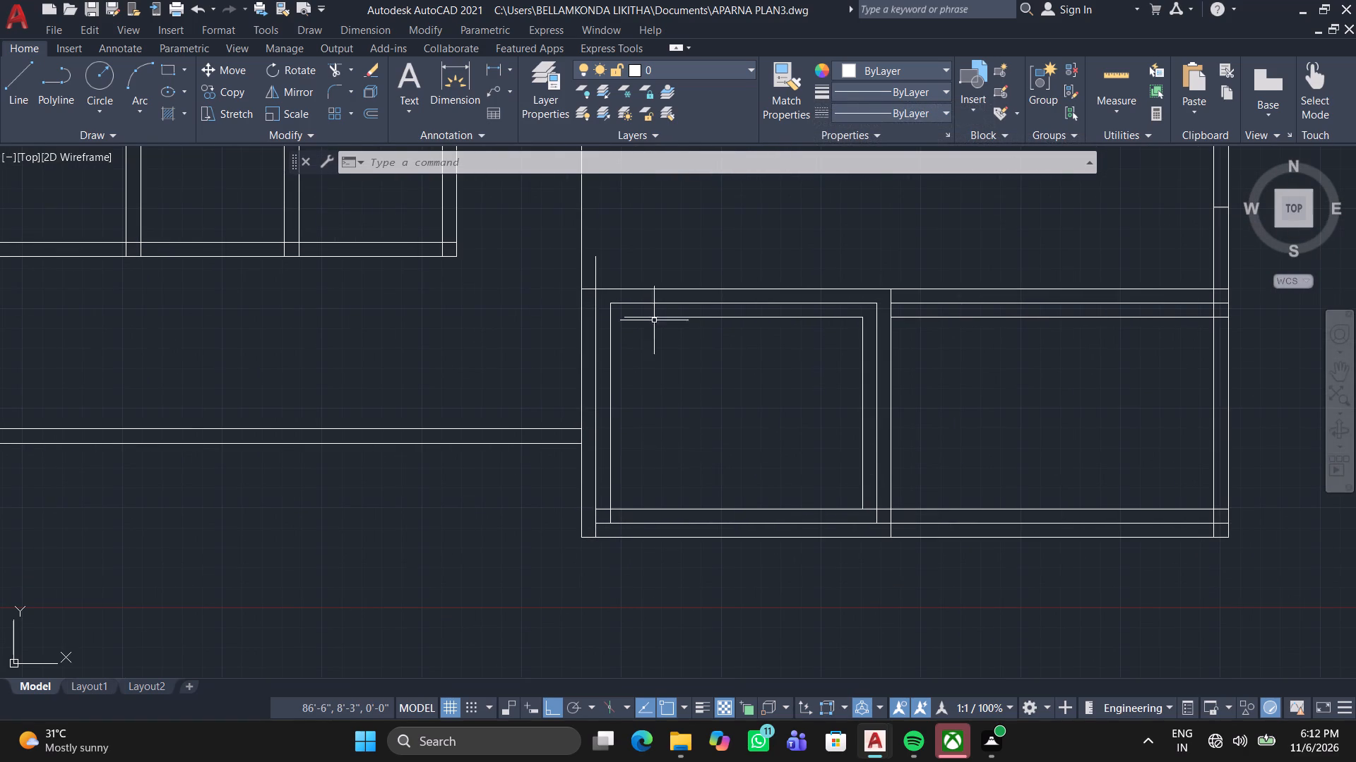
scroll(641, 222, up, 1)
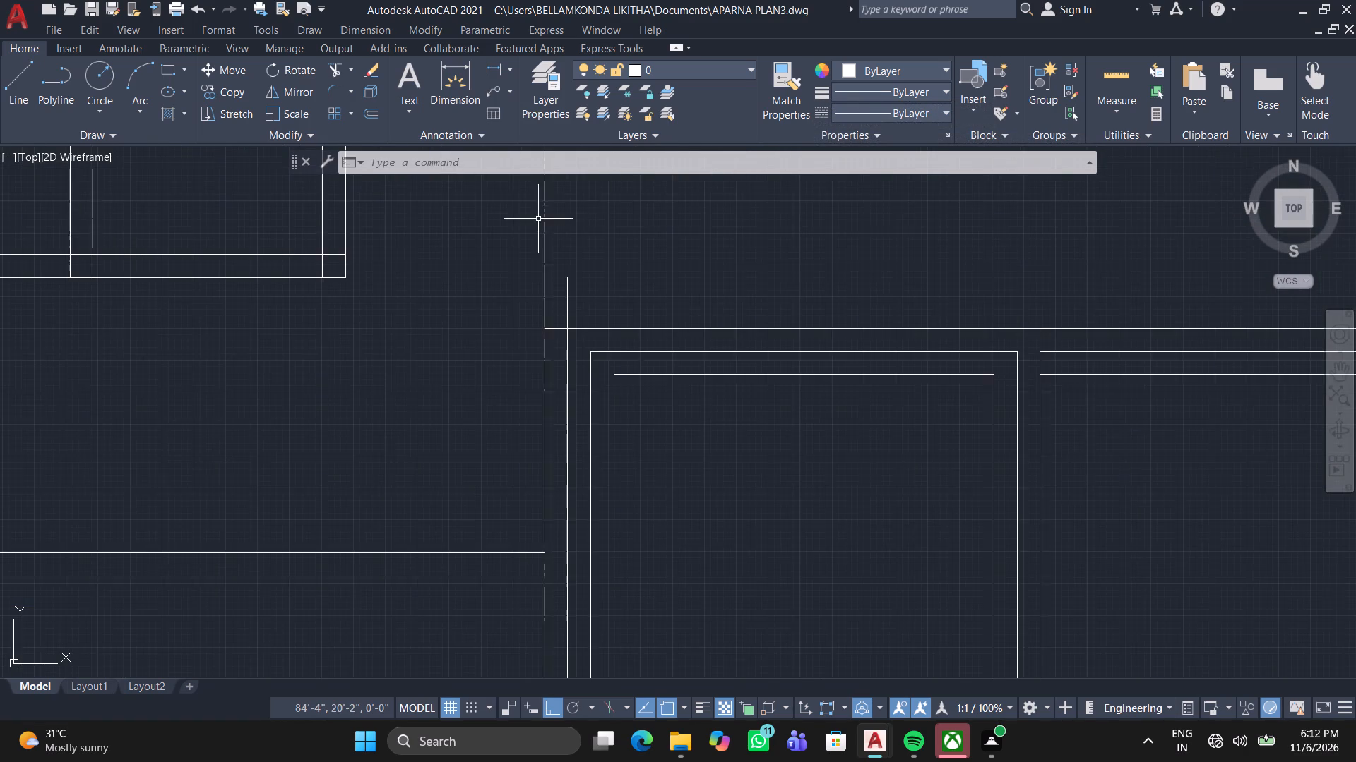
scroll(540, 218, down, 2)
middle_drag(622, 249, 589, 478)
middle_drag(647, 373, 641, 484)
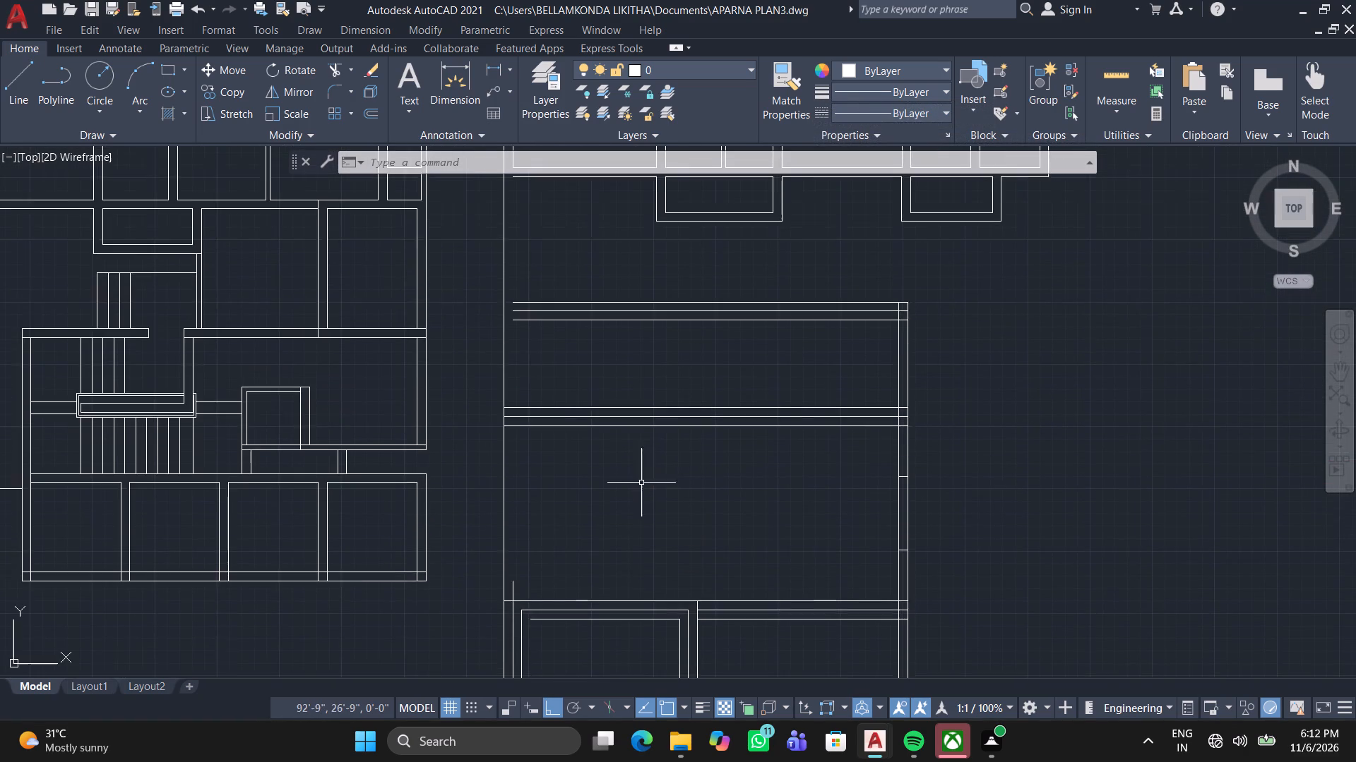
scroll(617, 374, down, 1)
middle_drag(617, 378, 626, 447)
scroll(588, 320, up, 1)
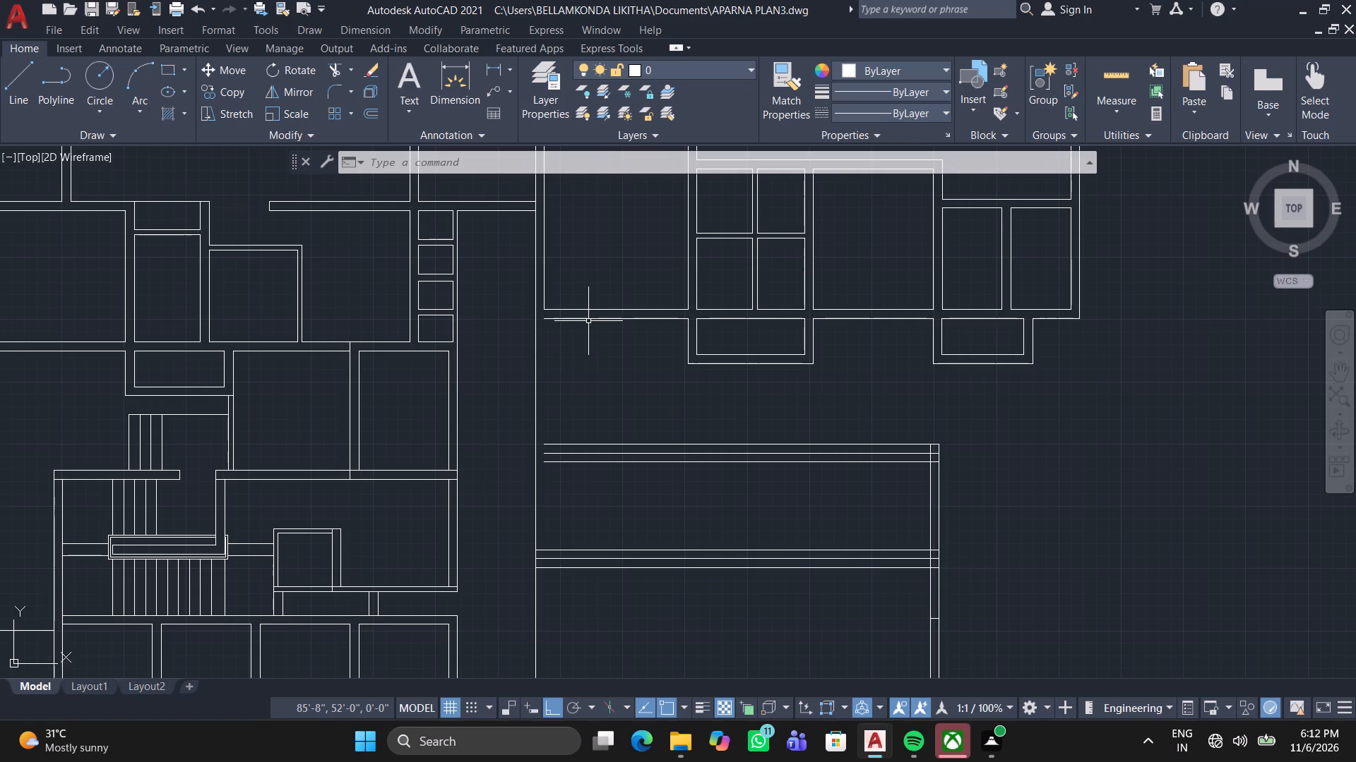
middle_drag(588, 321, 667, 316)
click(29, 98)
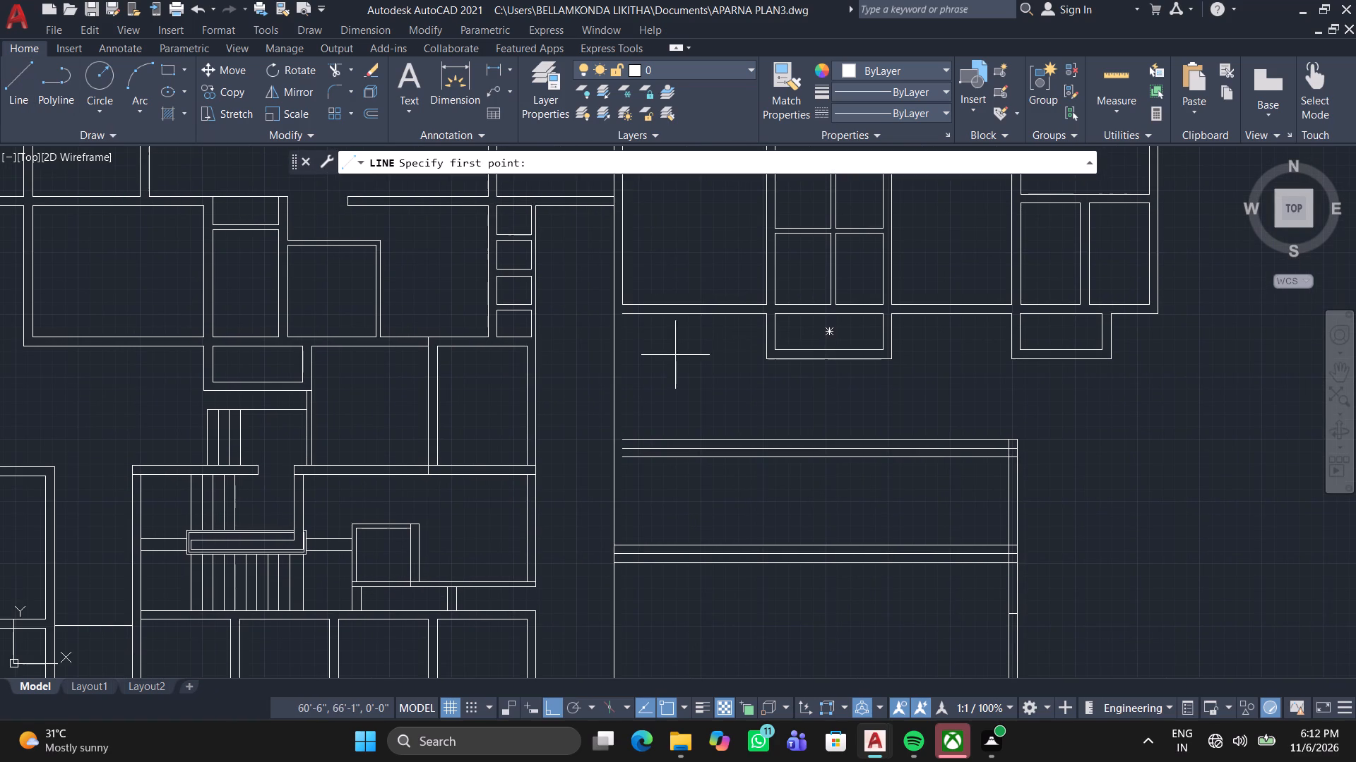
scroll(658, 351, up, 2)
click(564, 256)
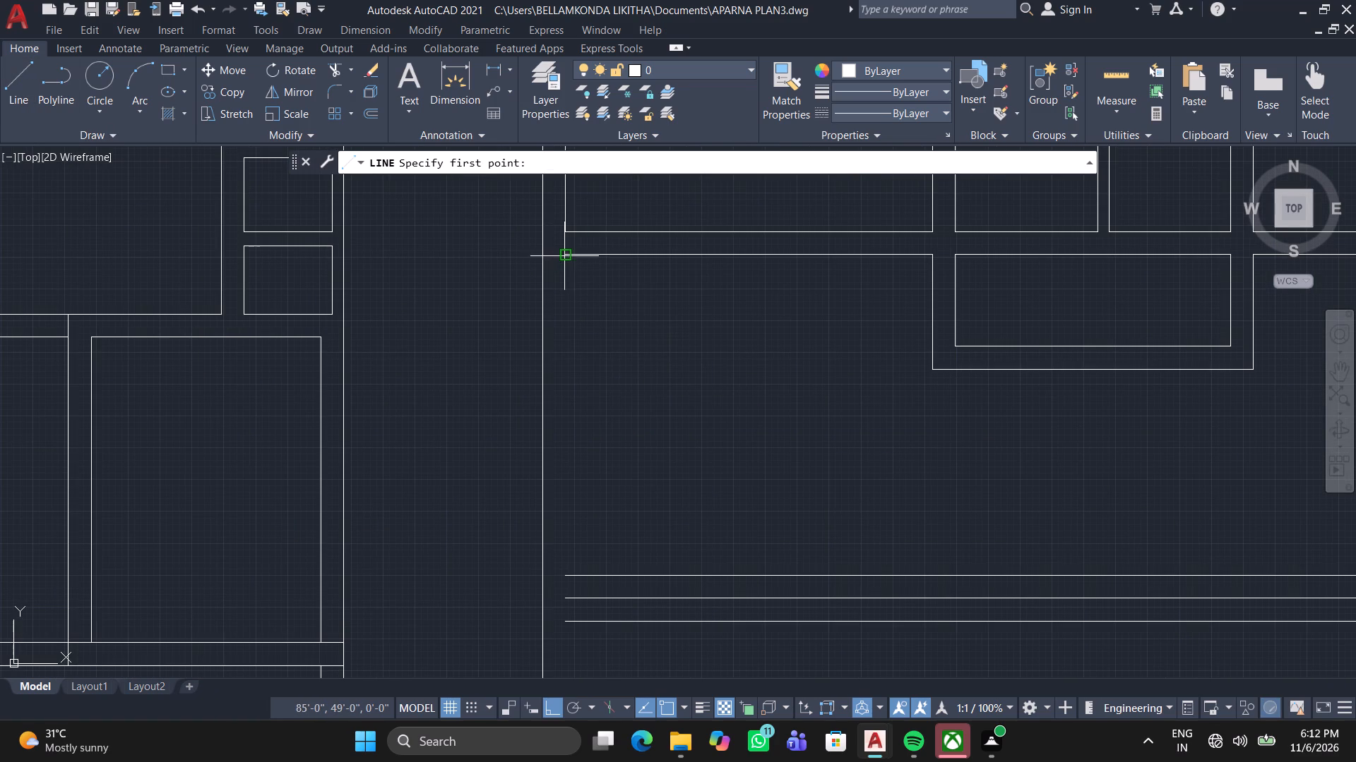
scroll(597, 423, down, 1)
middle_drag(598, 428, 778, 184)
middle_drag(799, 561, 923, 266)
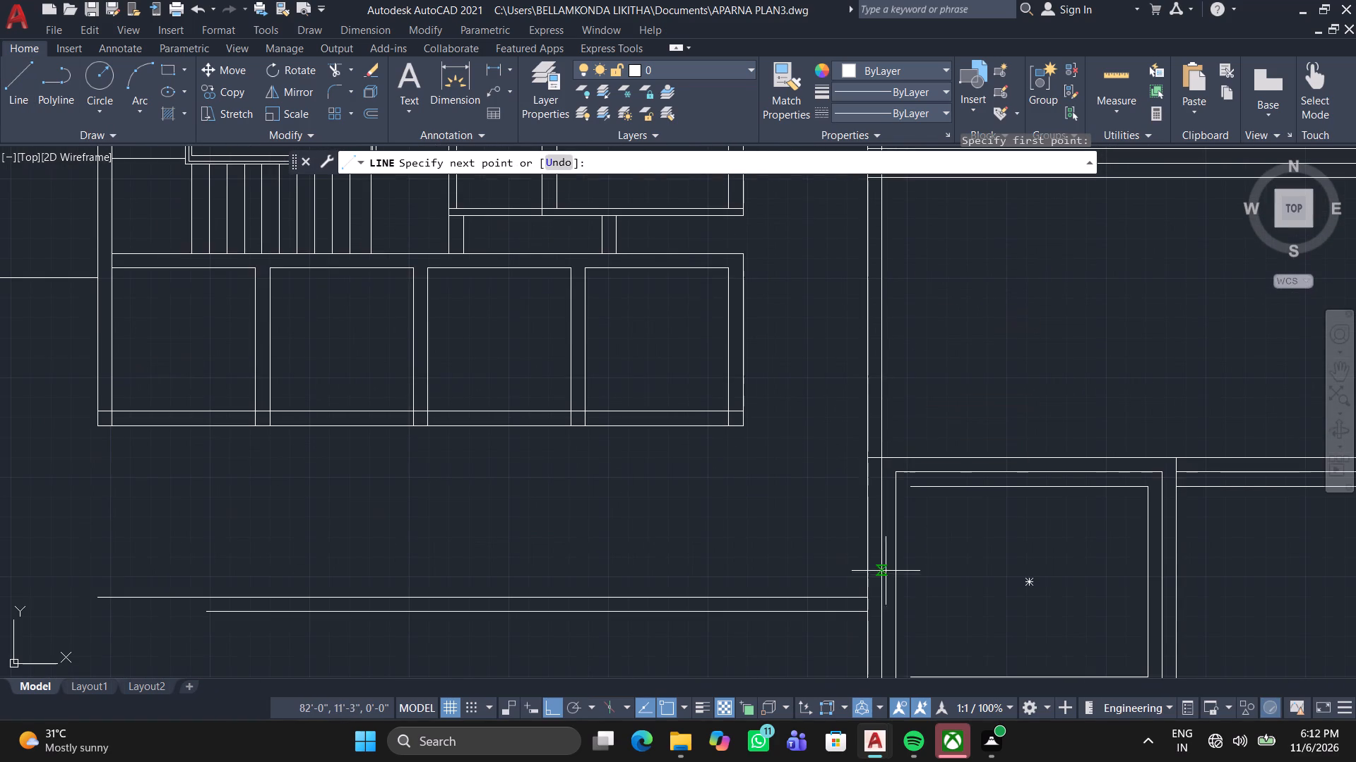
middle_drag(886, 574, 921, 424)
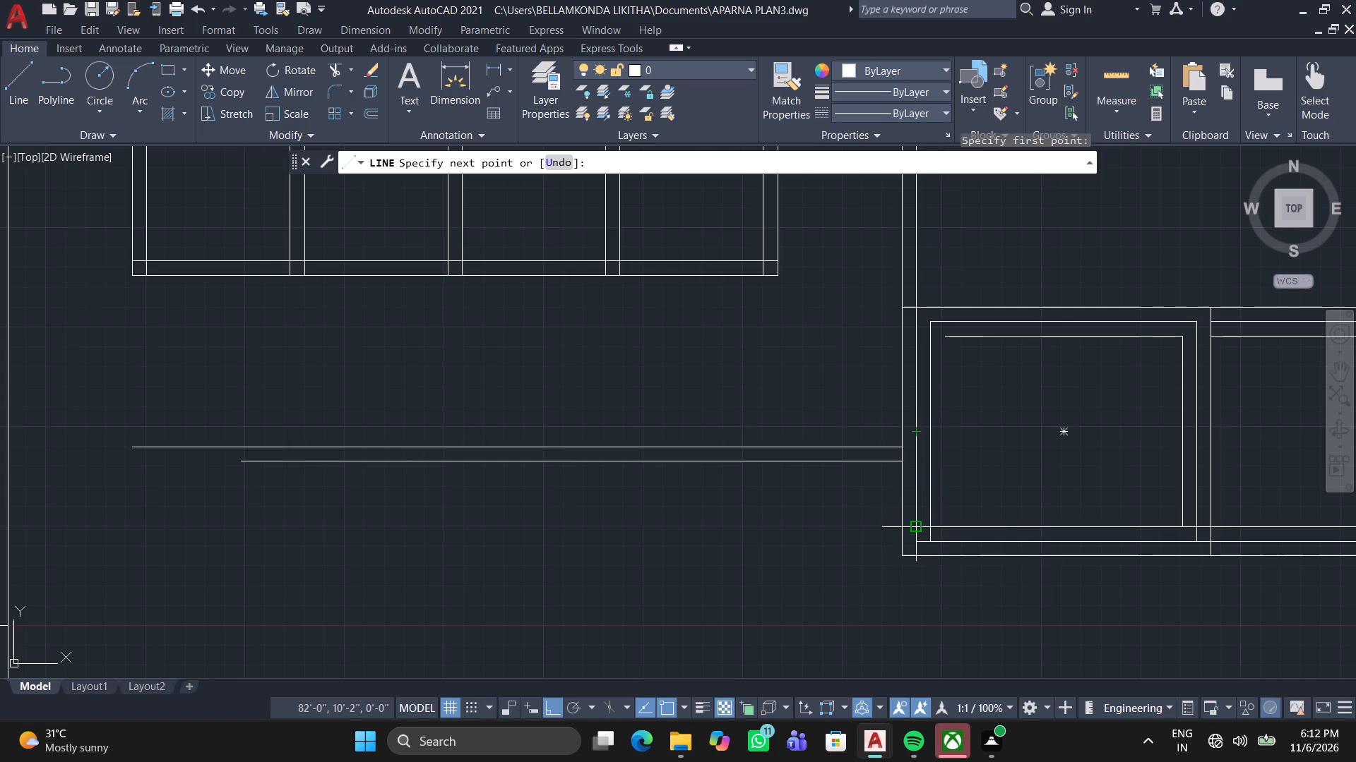
scroll(925, 557, up, 2)
click(898, 561)
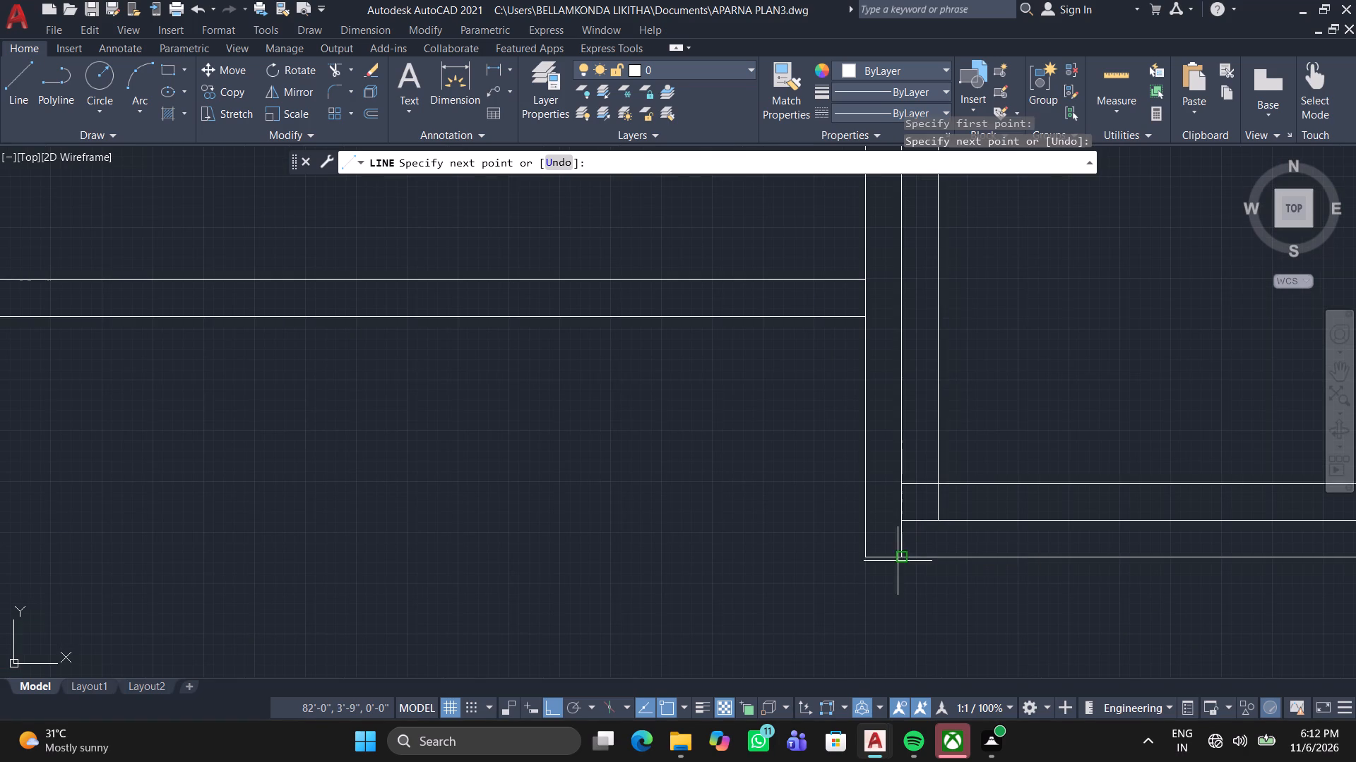
scroll(900, 512, down, 2)
middle_drag(1009, 430, 977, 492)
scroll(971, 493, down, 1)
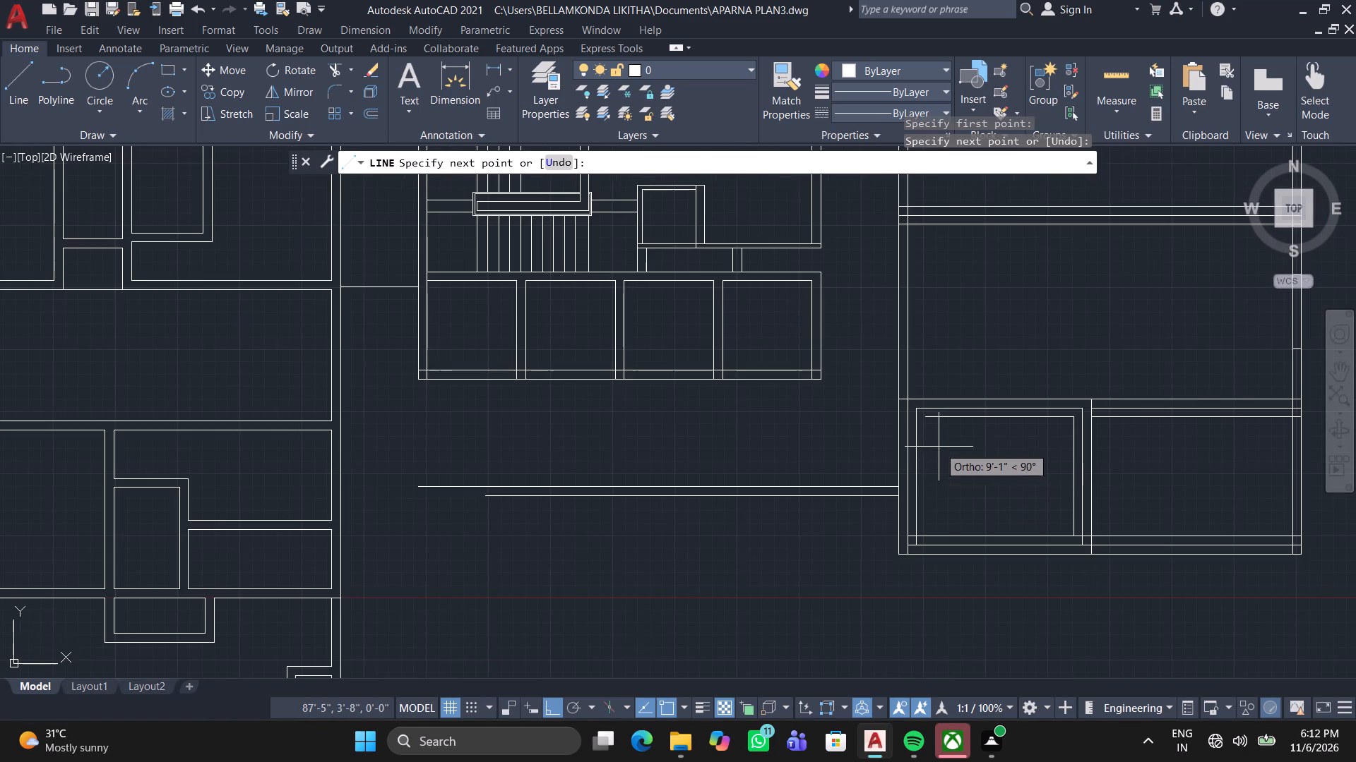
scroll(939, 447, up, 1)
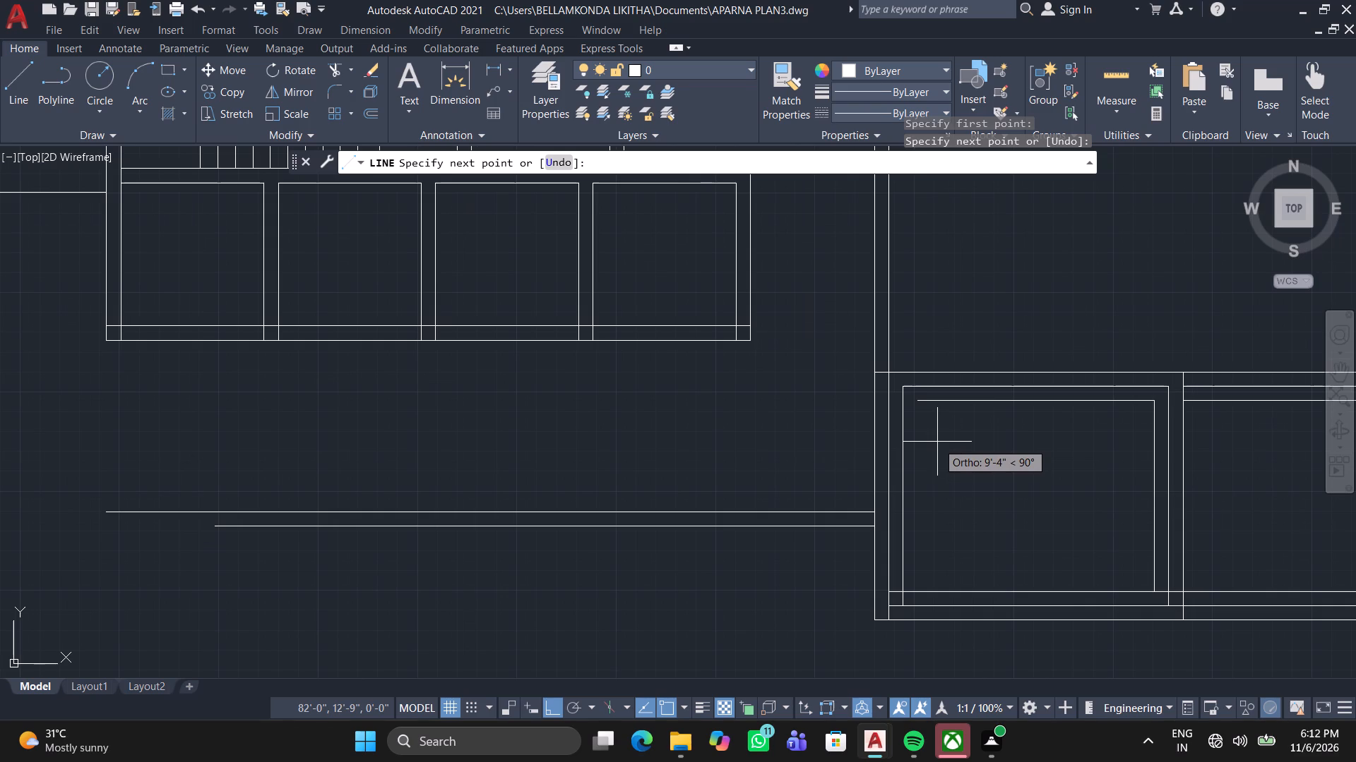
key(space)
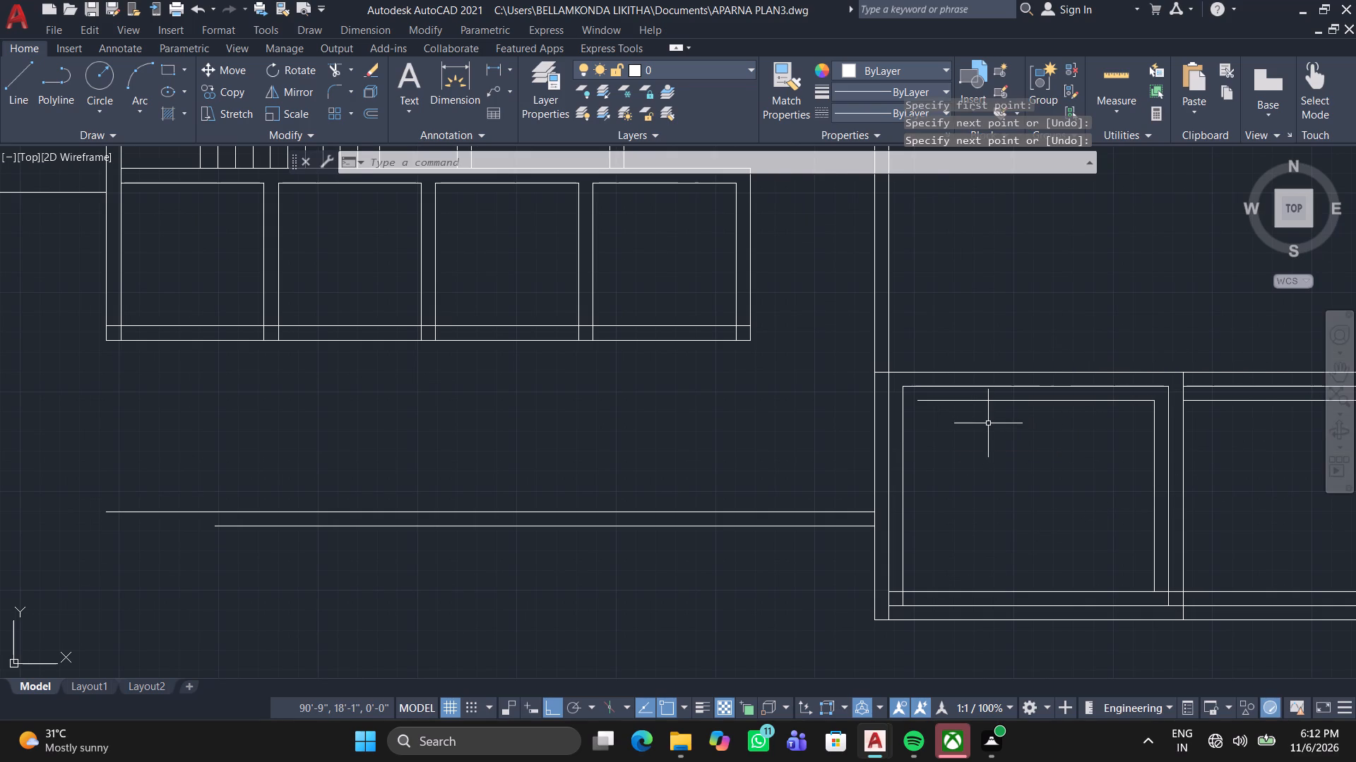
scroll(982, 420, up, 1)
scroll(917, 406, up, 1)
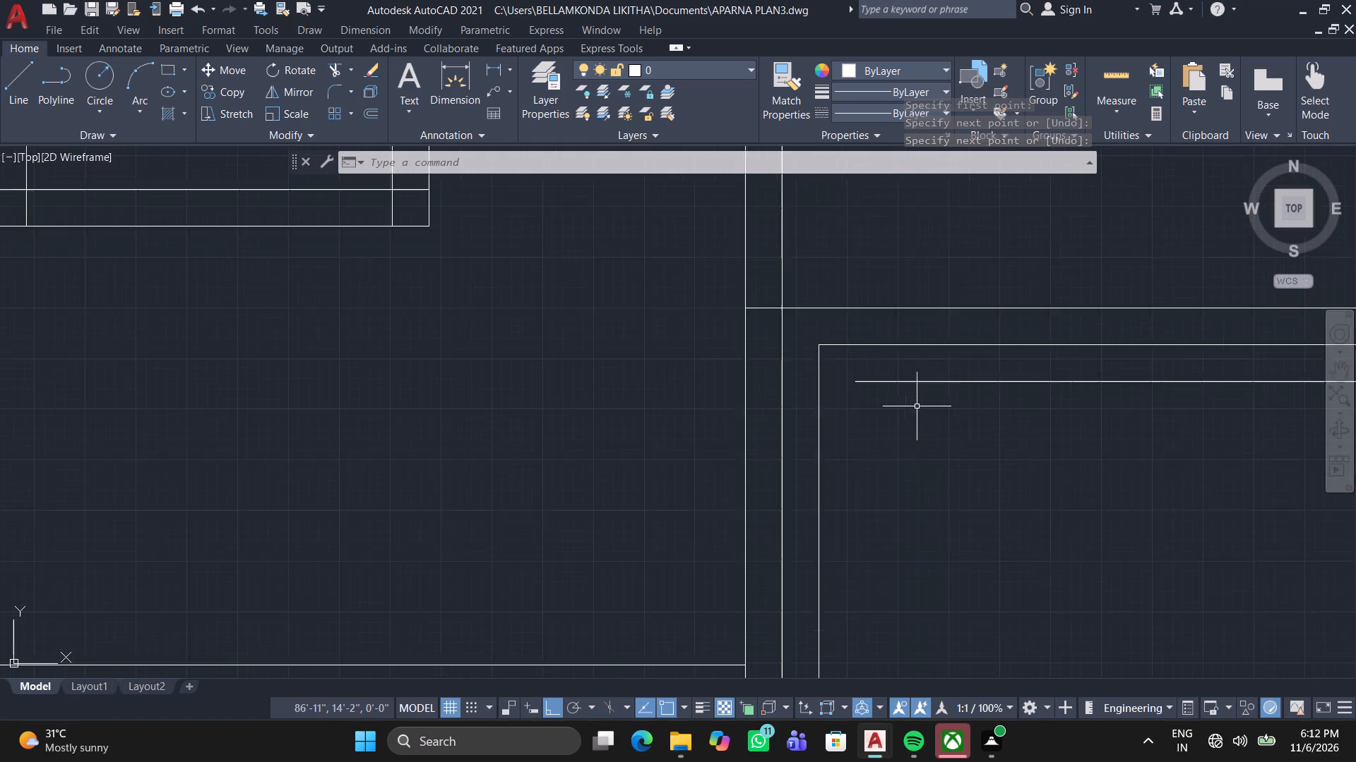
Stretch the west end of the southwest room's innermost top line to the middle of the three west wall lines.
scroll(917, 406, up, 1)
click(863, 365)
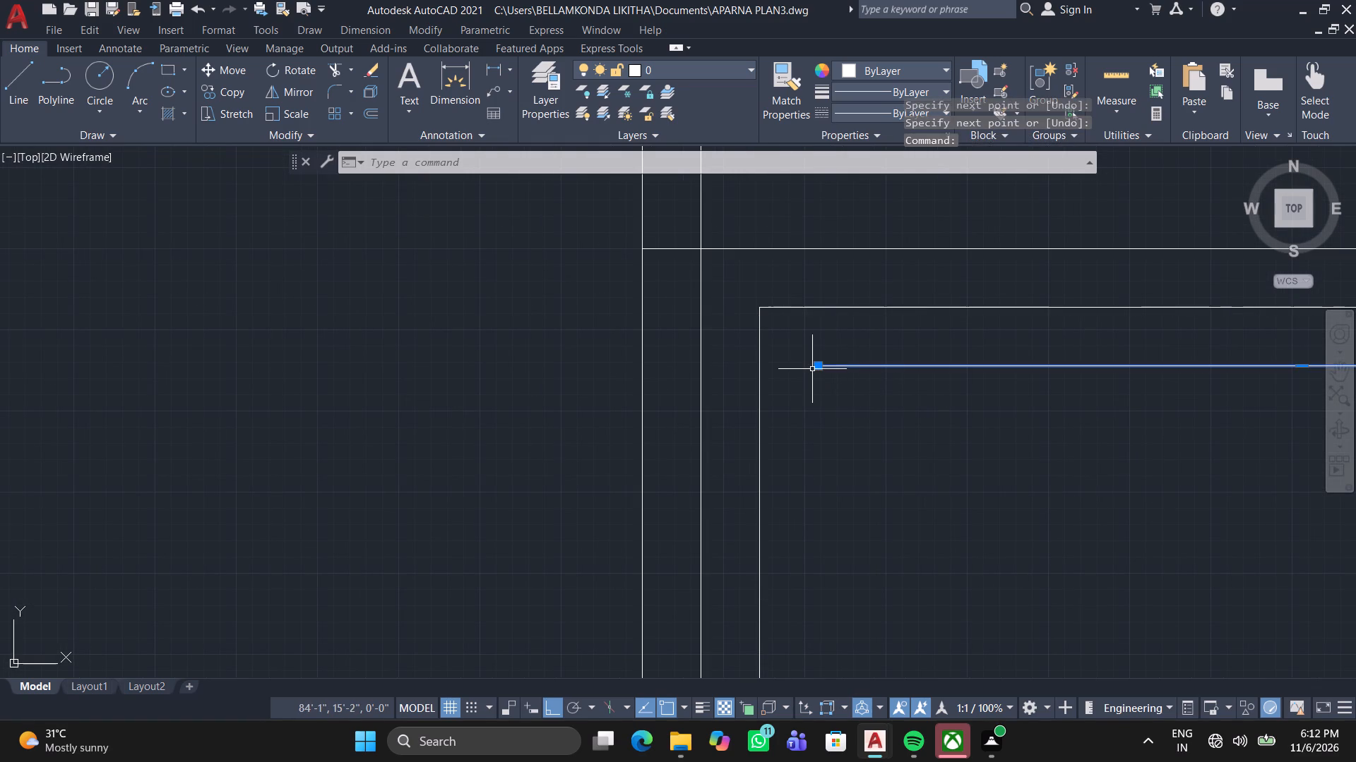
click(816, 365)
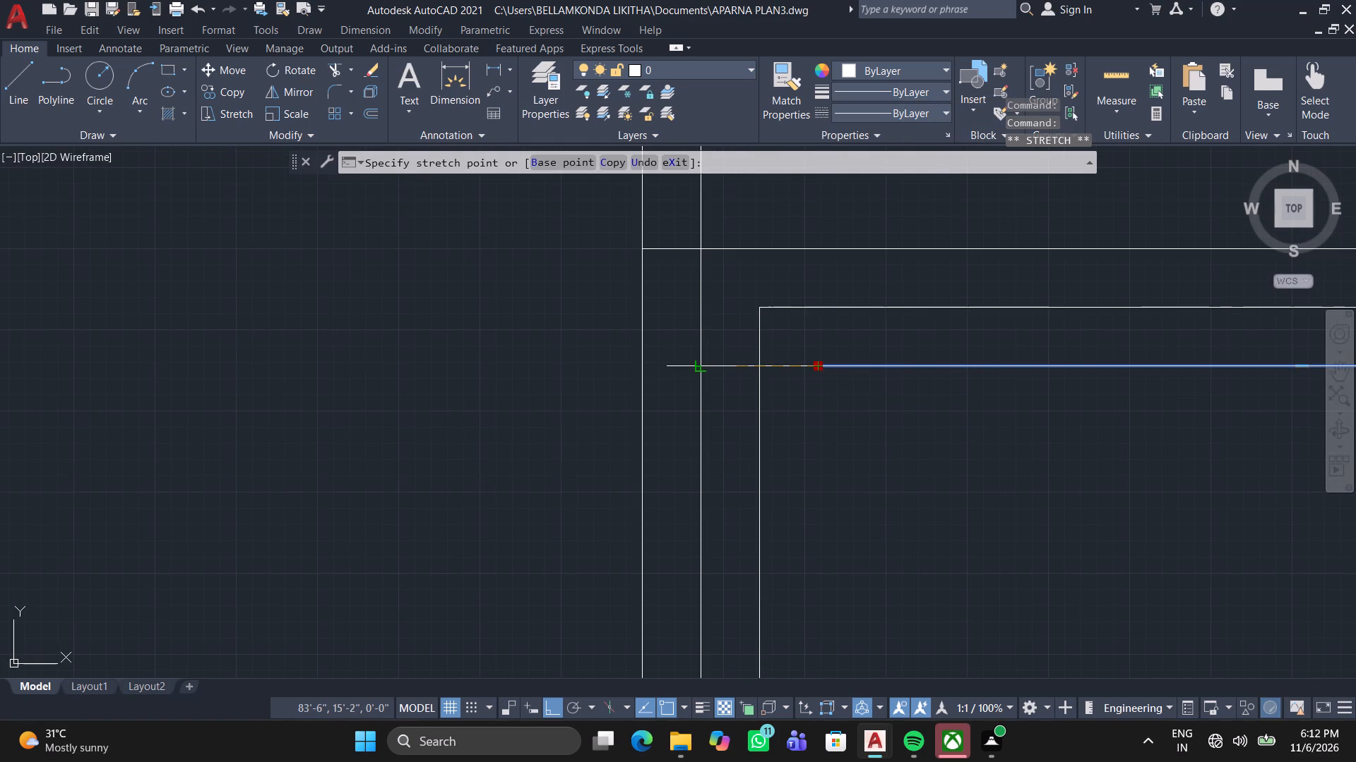
click(698, 362)
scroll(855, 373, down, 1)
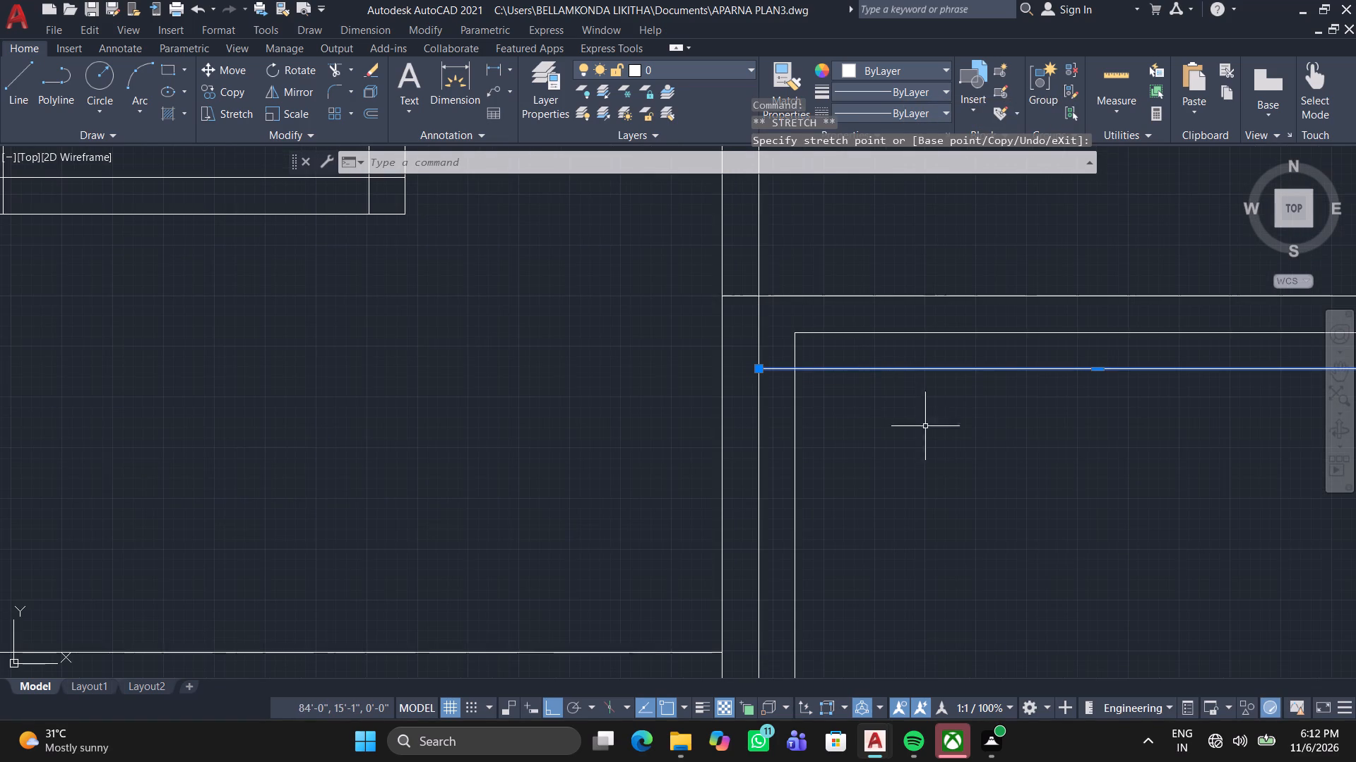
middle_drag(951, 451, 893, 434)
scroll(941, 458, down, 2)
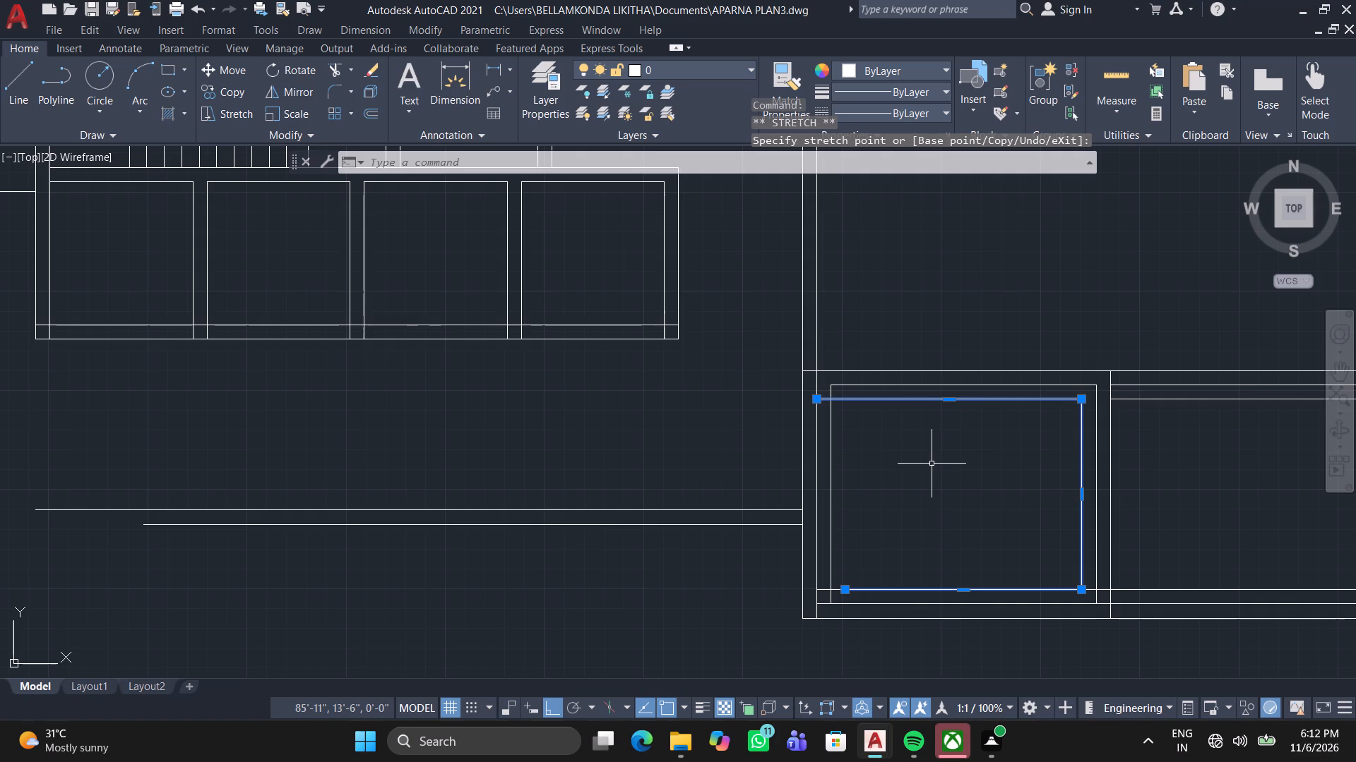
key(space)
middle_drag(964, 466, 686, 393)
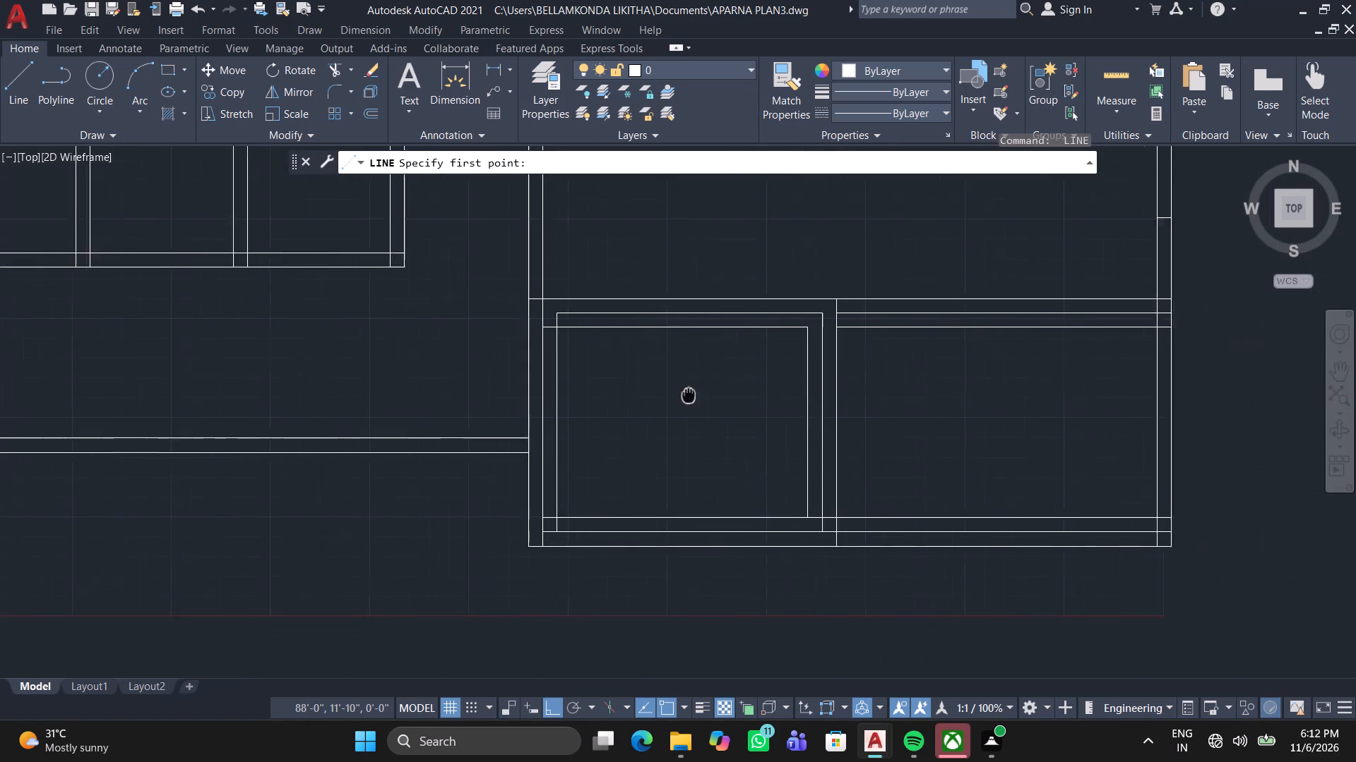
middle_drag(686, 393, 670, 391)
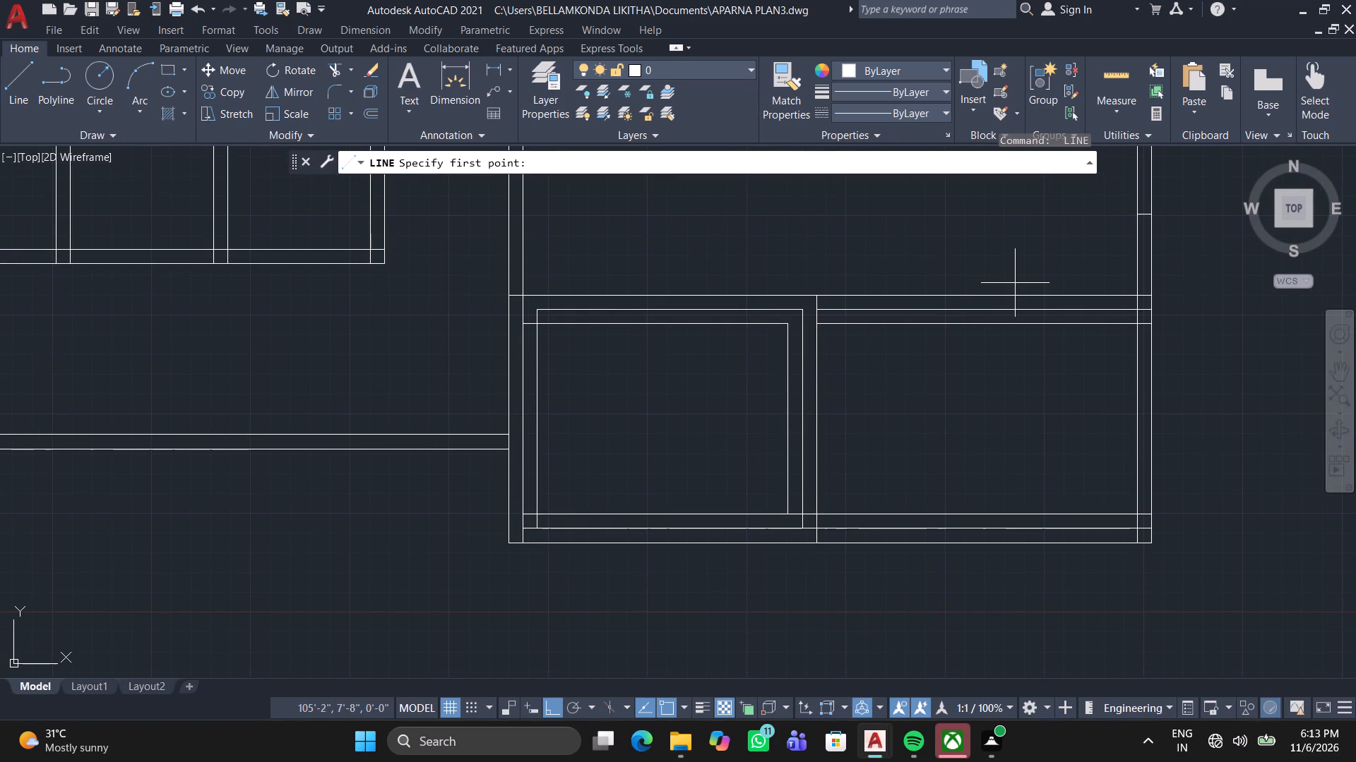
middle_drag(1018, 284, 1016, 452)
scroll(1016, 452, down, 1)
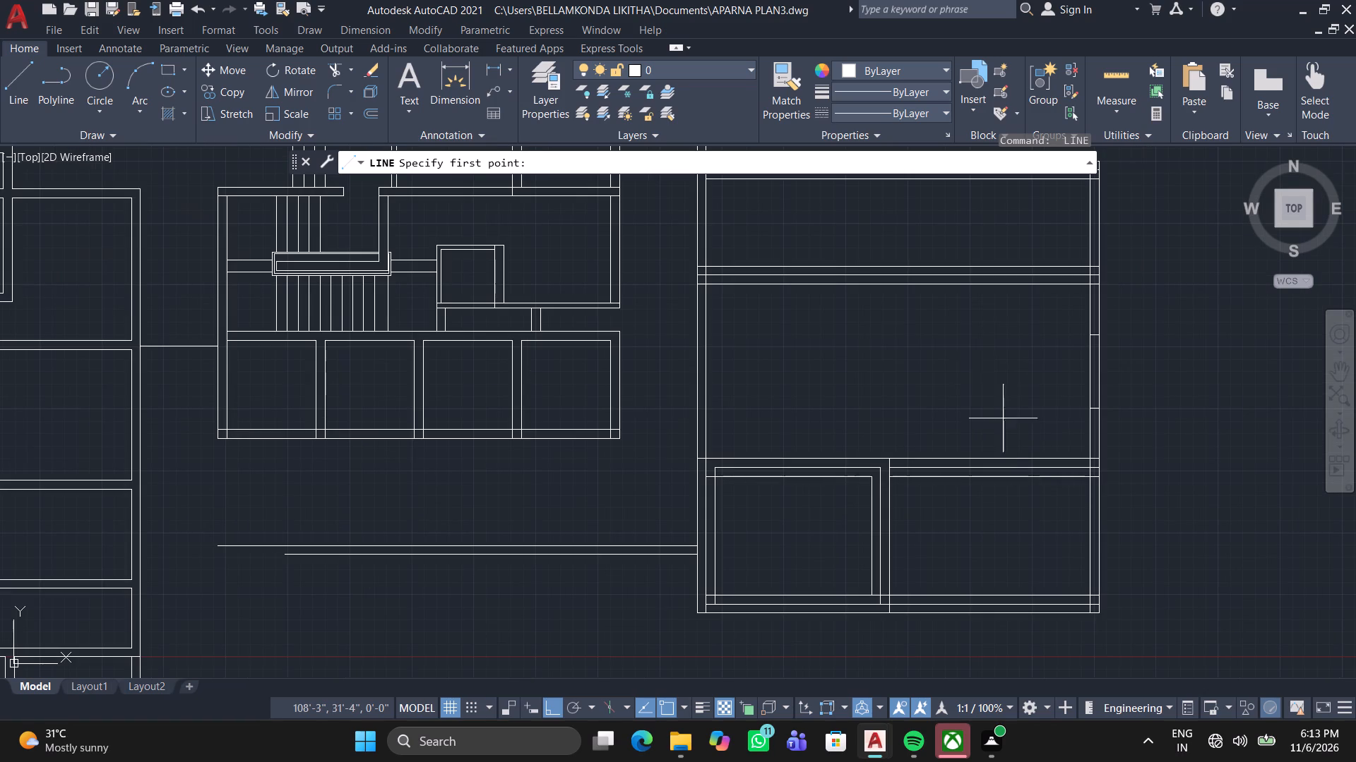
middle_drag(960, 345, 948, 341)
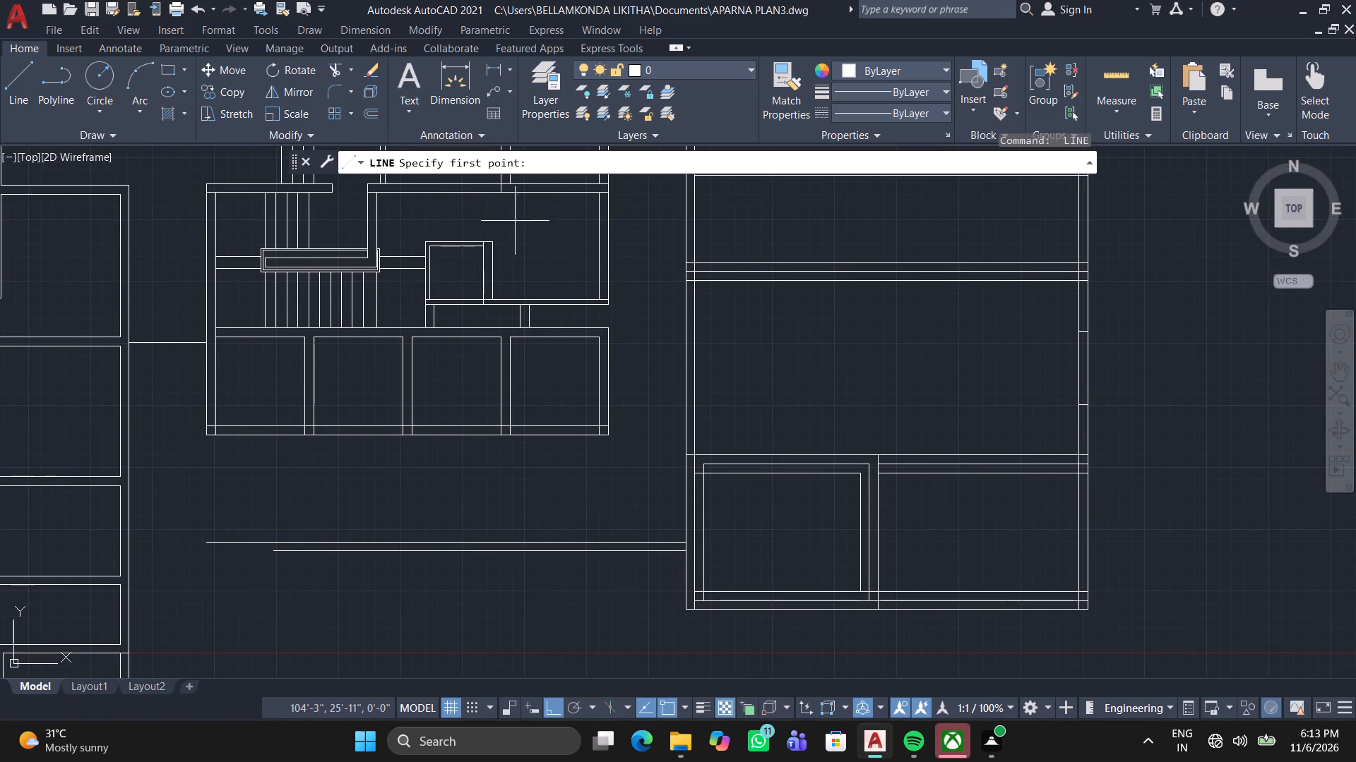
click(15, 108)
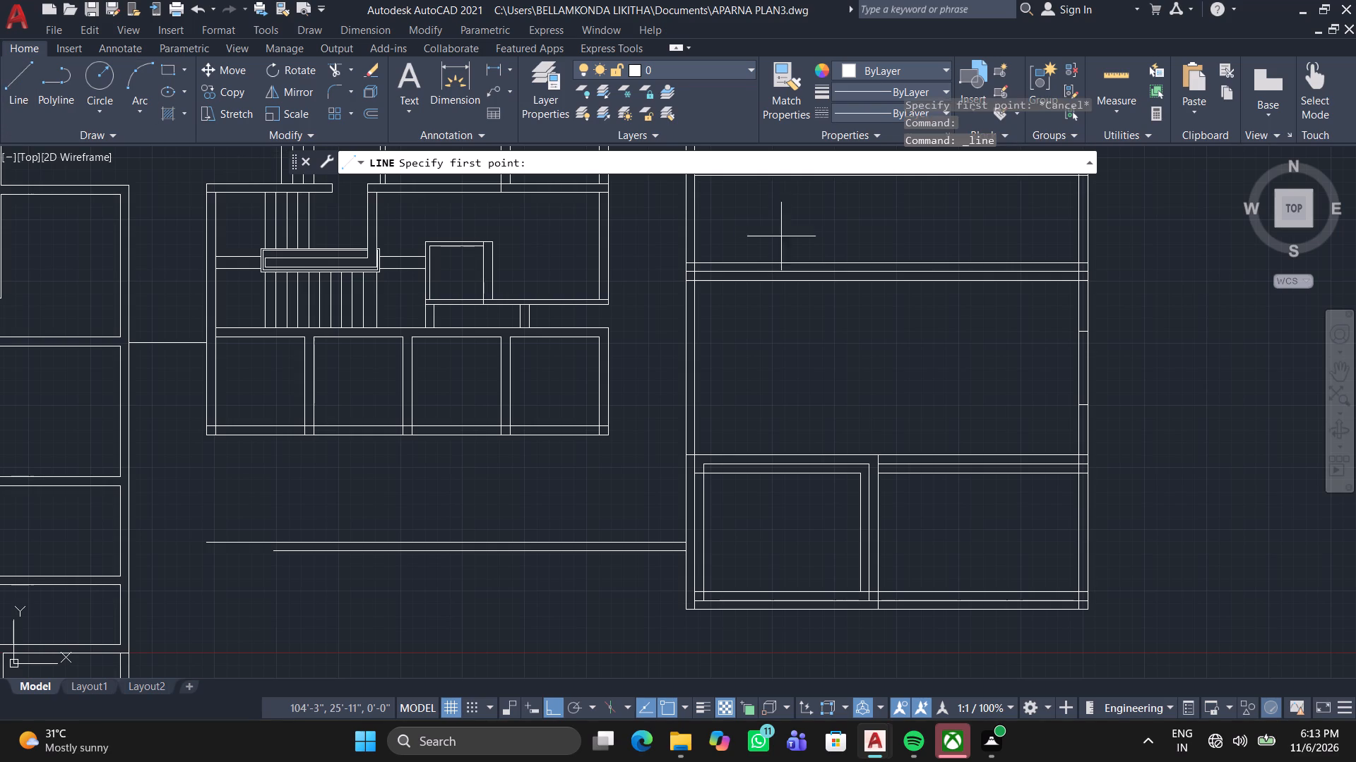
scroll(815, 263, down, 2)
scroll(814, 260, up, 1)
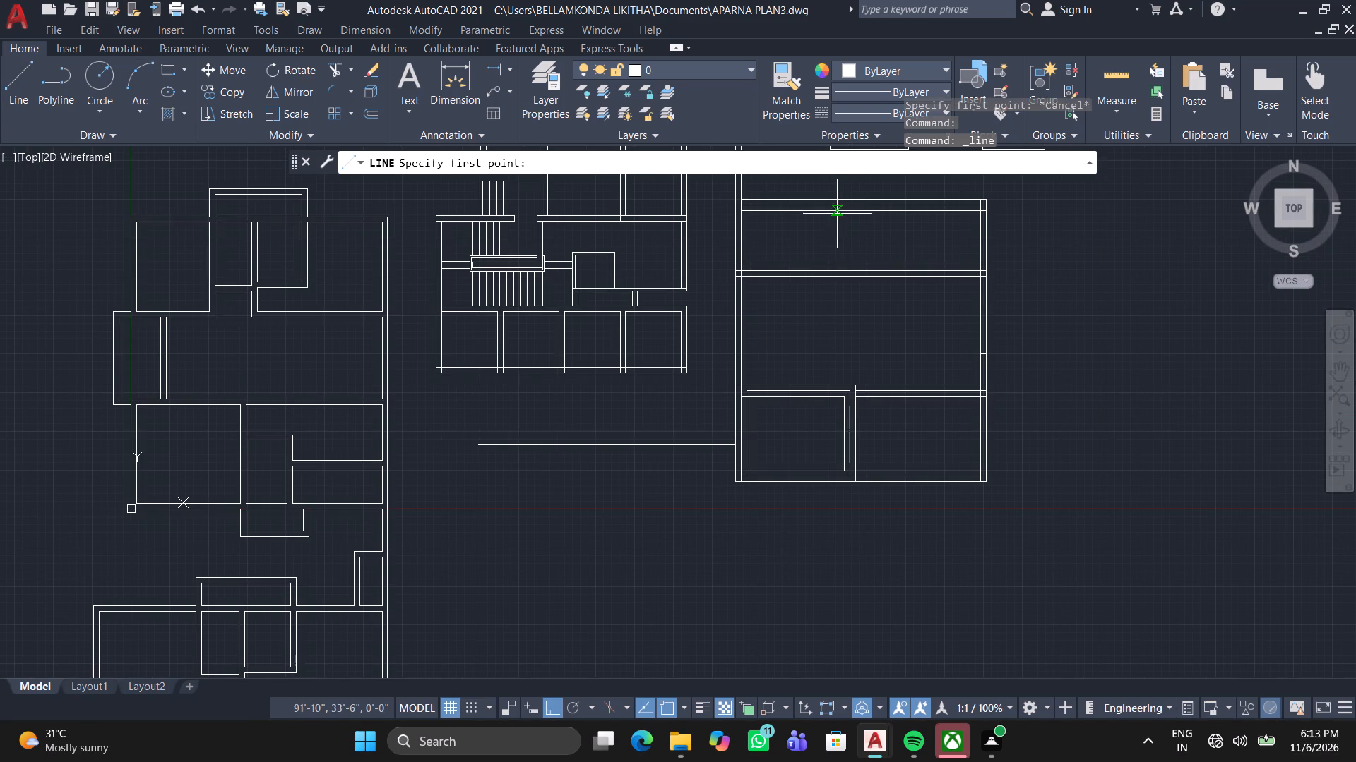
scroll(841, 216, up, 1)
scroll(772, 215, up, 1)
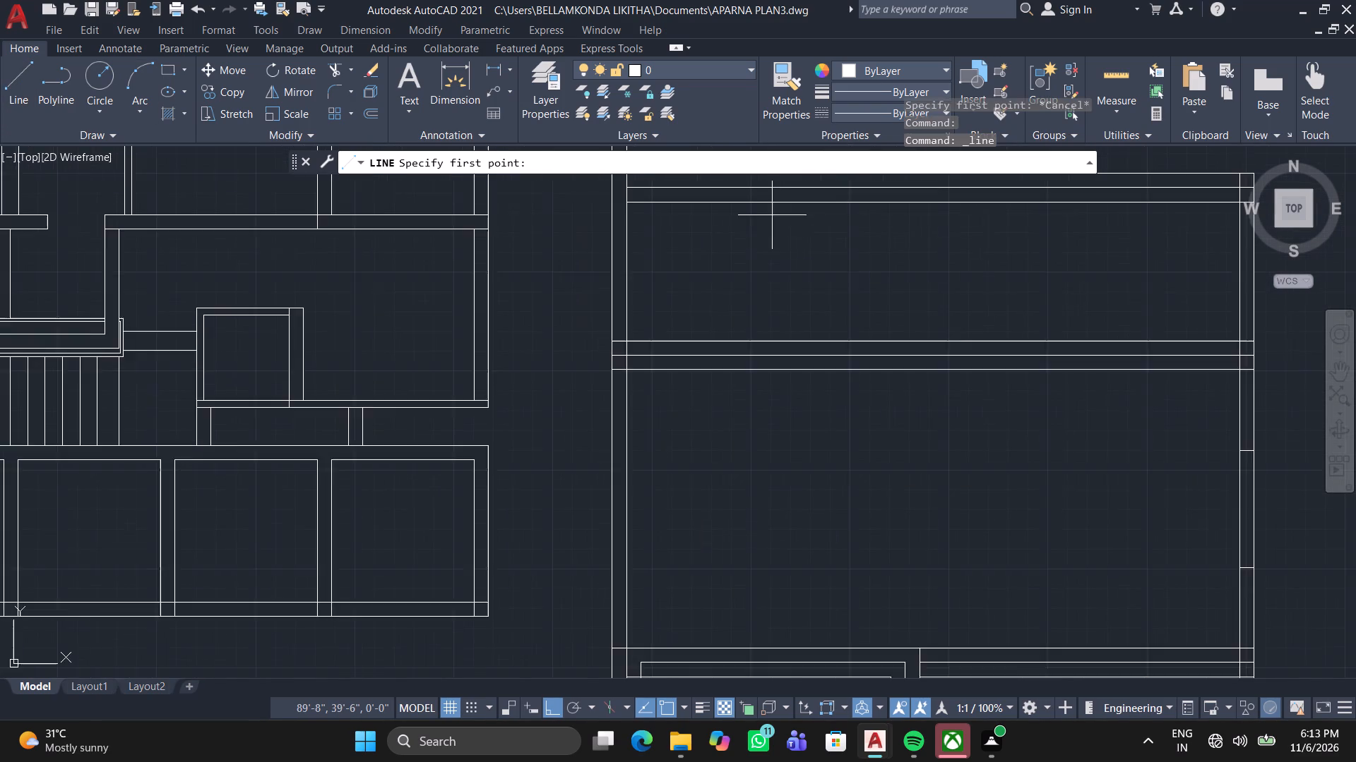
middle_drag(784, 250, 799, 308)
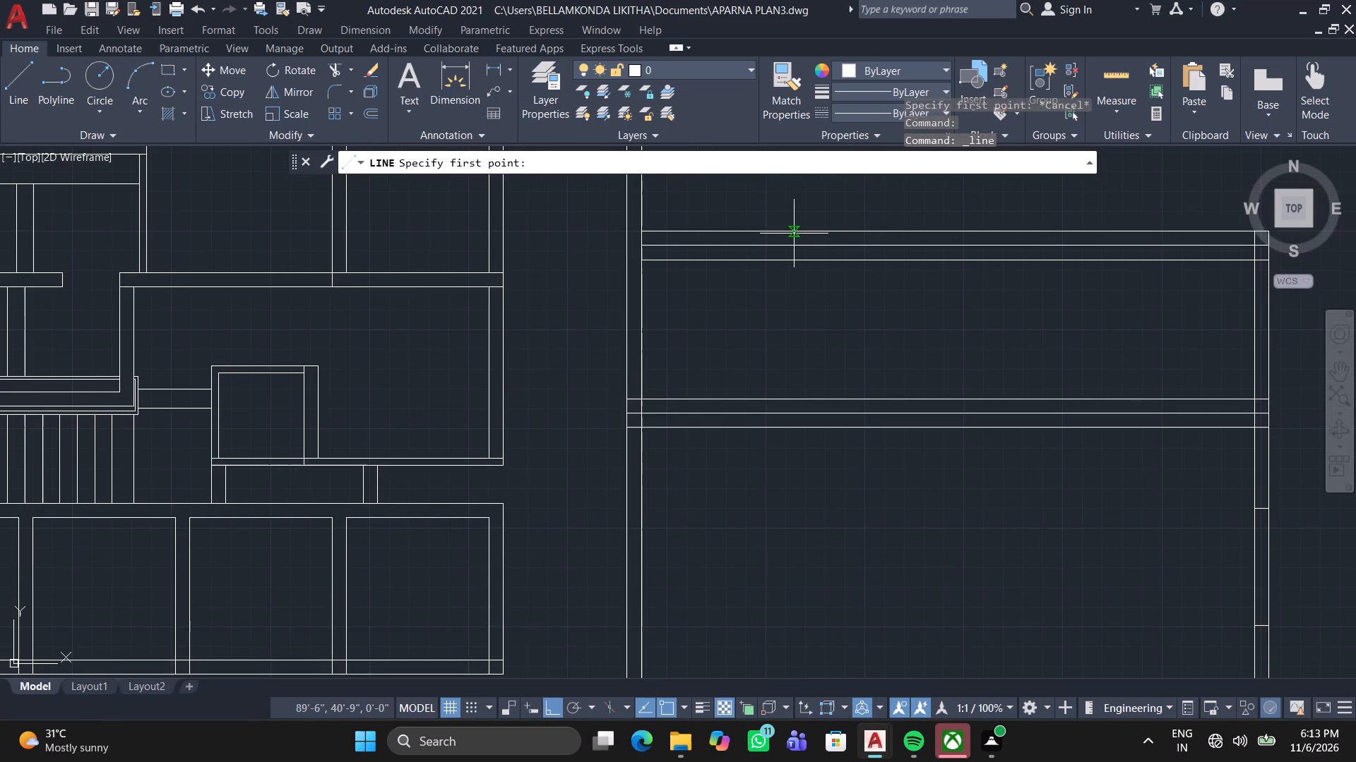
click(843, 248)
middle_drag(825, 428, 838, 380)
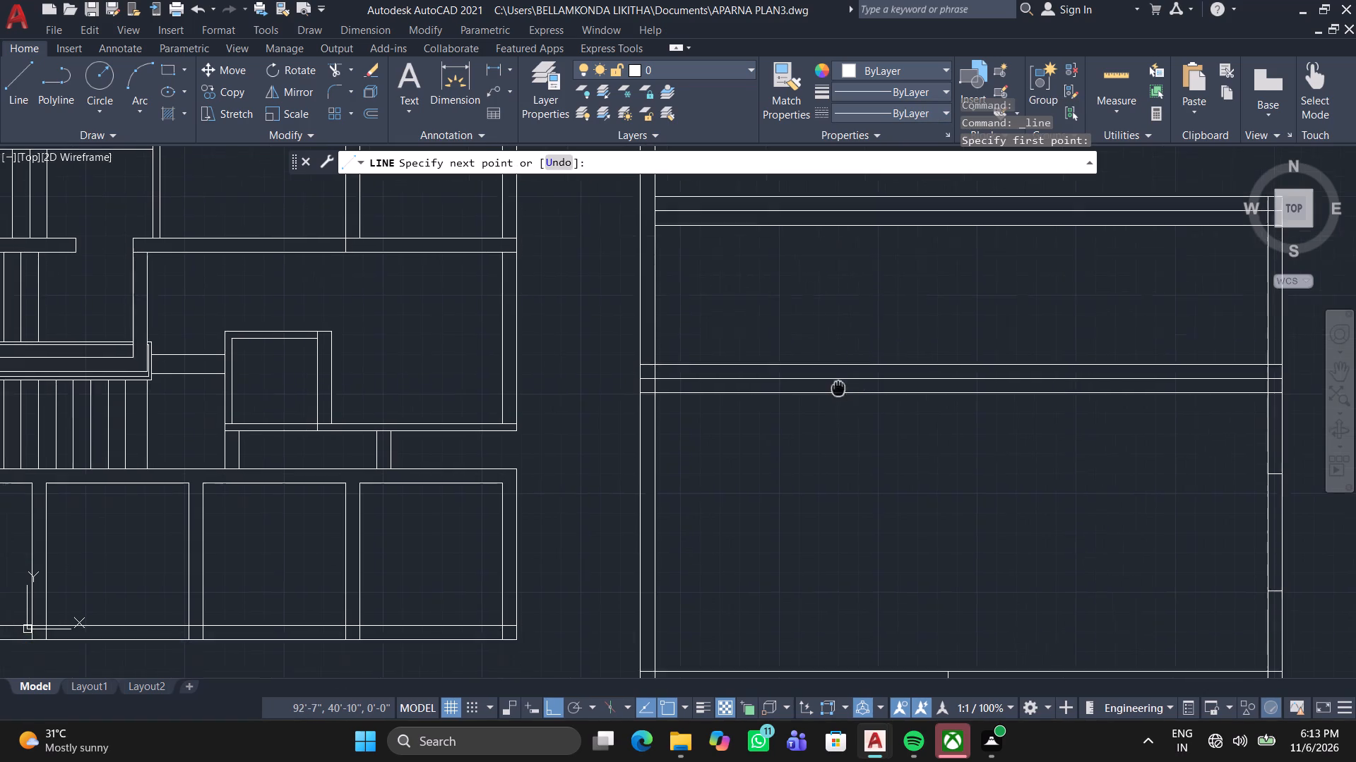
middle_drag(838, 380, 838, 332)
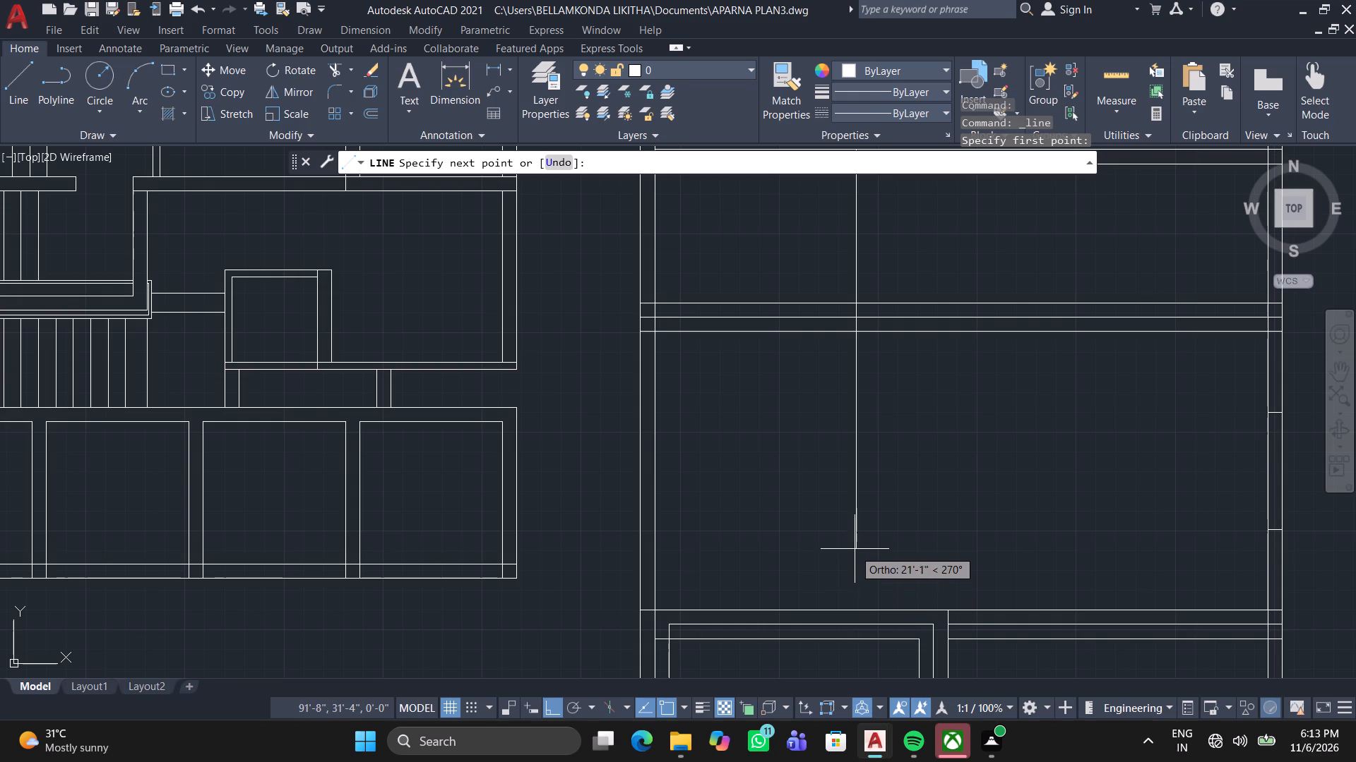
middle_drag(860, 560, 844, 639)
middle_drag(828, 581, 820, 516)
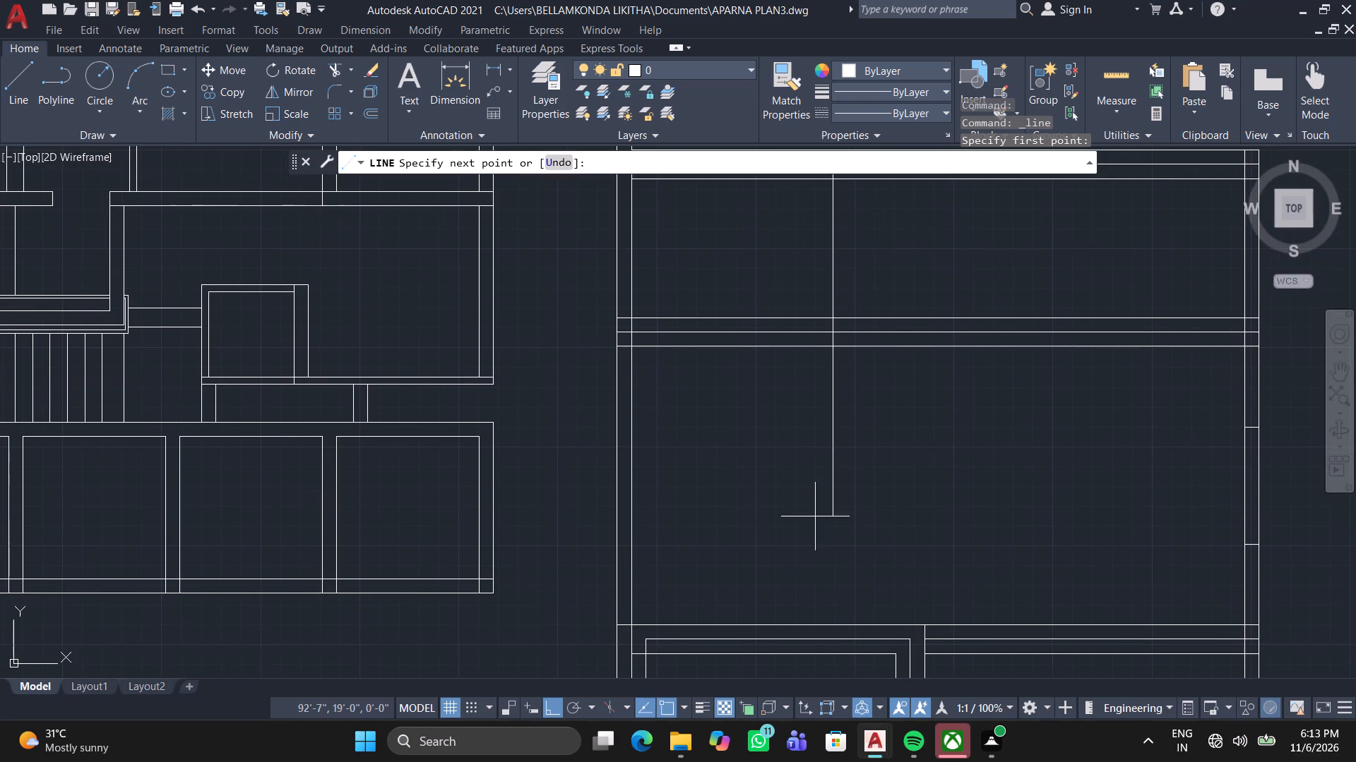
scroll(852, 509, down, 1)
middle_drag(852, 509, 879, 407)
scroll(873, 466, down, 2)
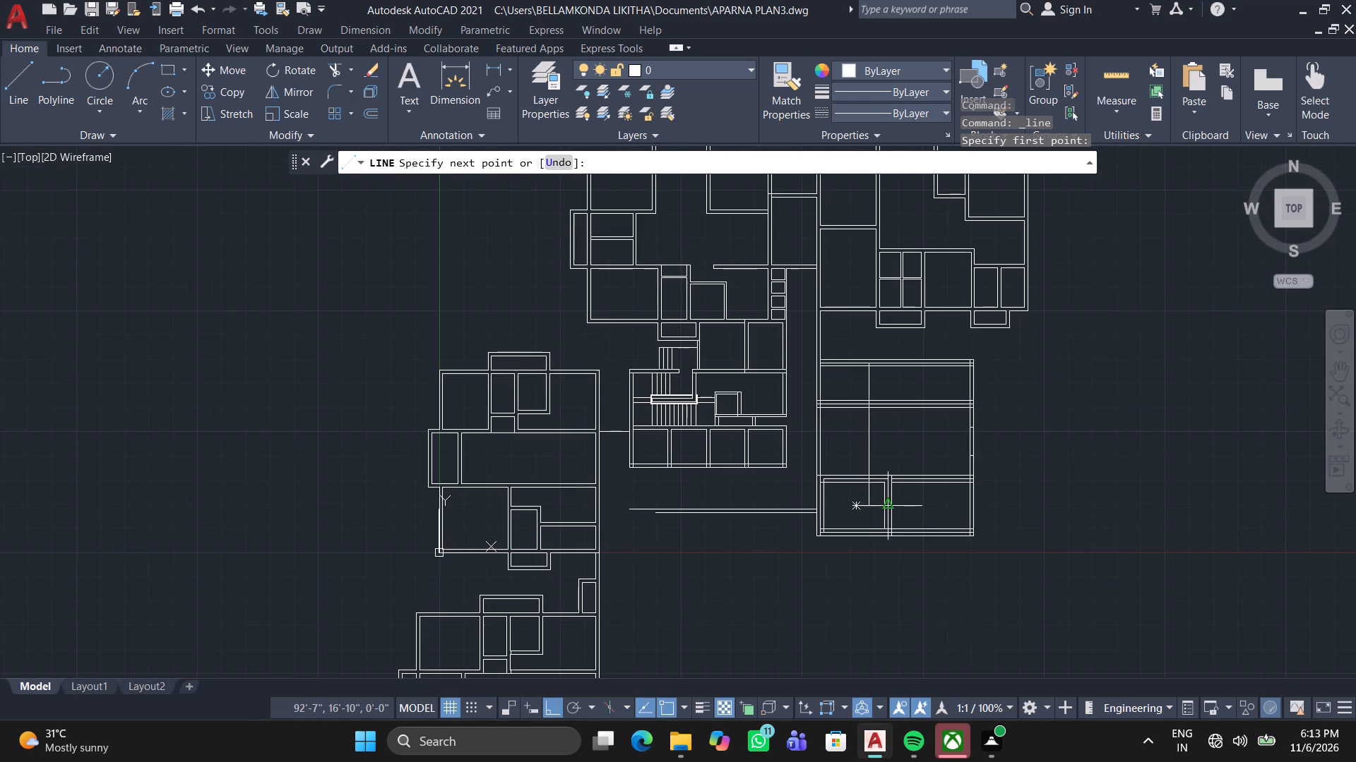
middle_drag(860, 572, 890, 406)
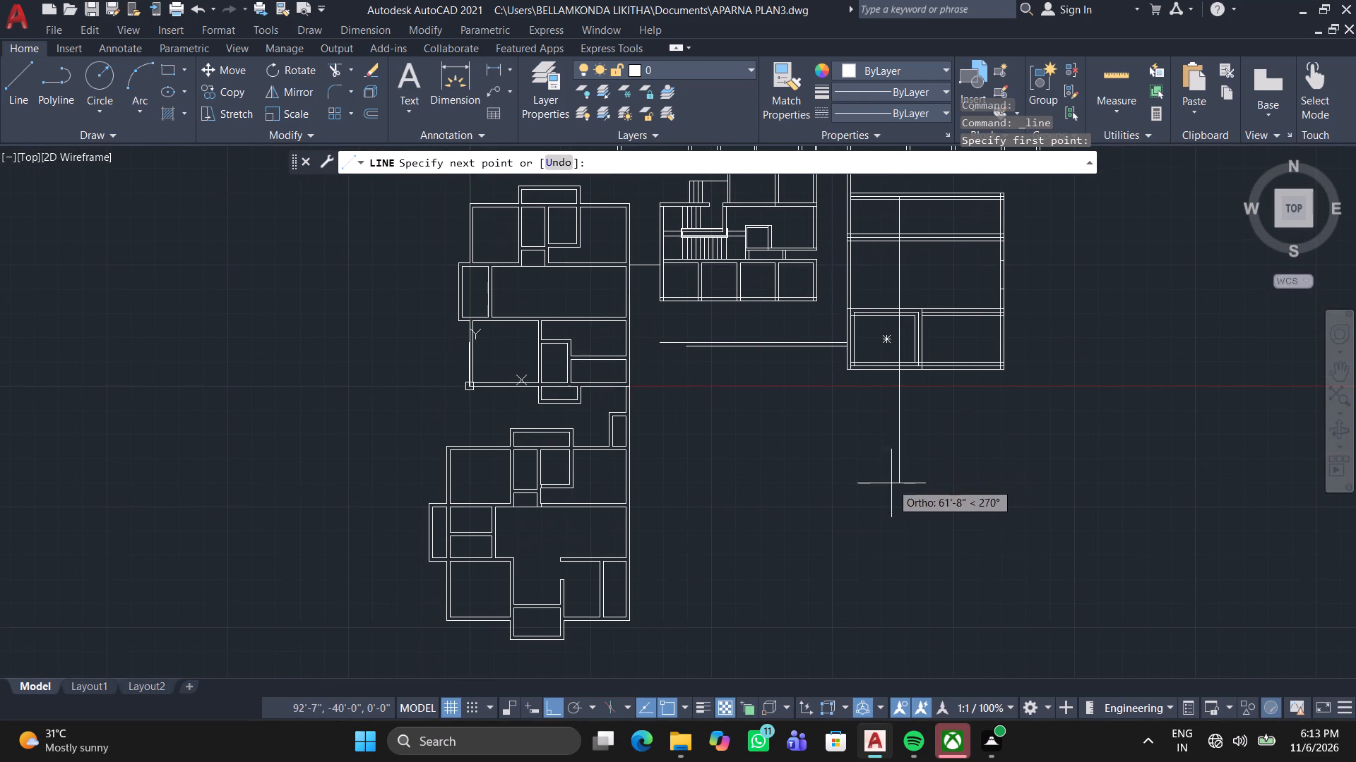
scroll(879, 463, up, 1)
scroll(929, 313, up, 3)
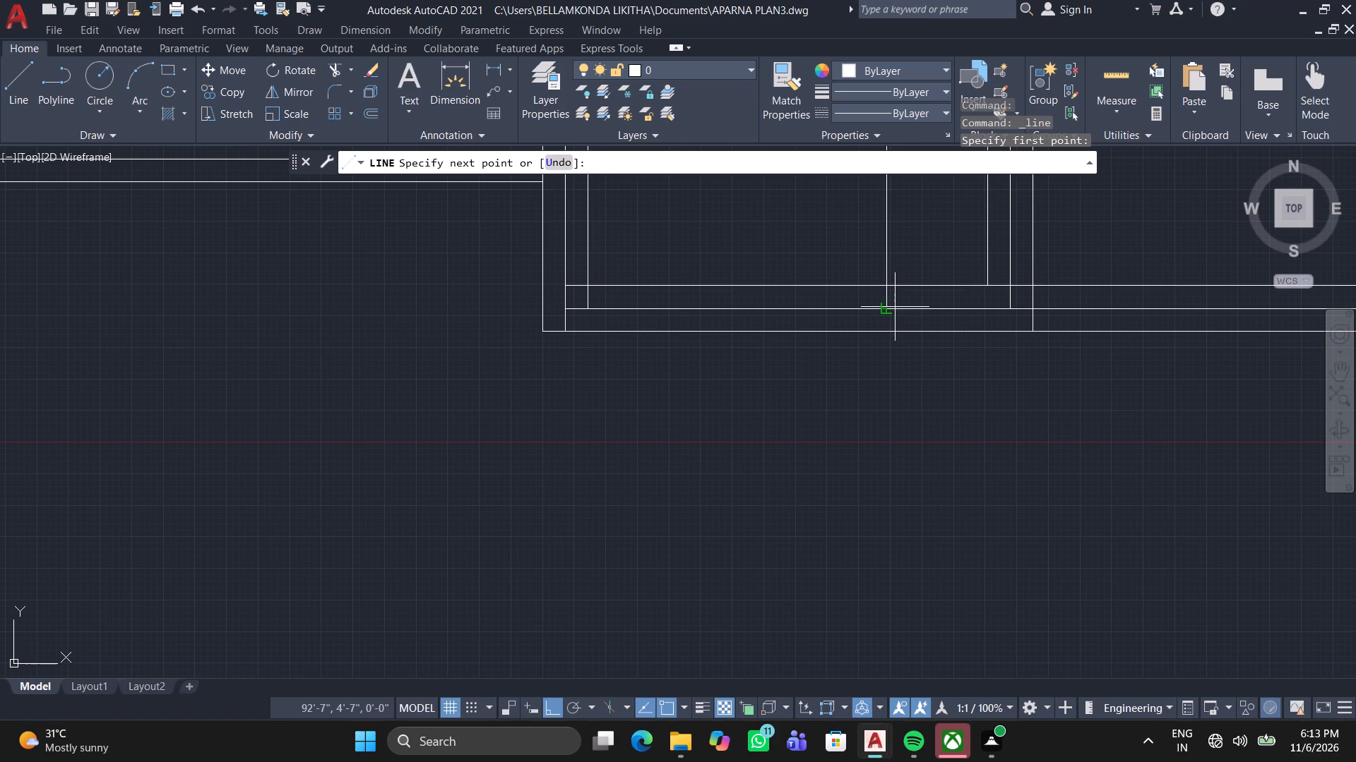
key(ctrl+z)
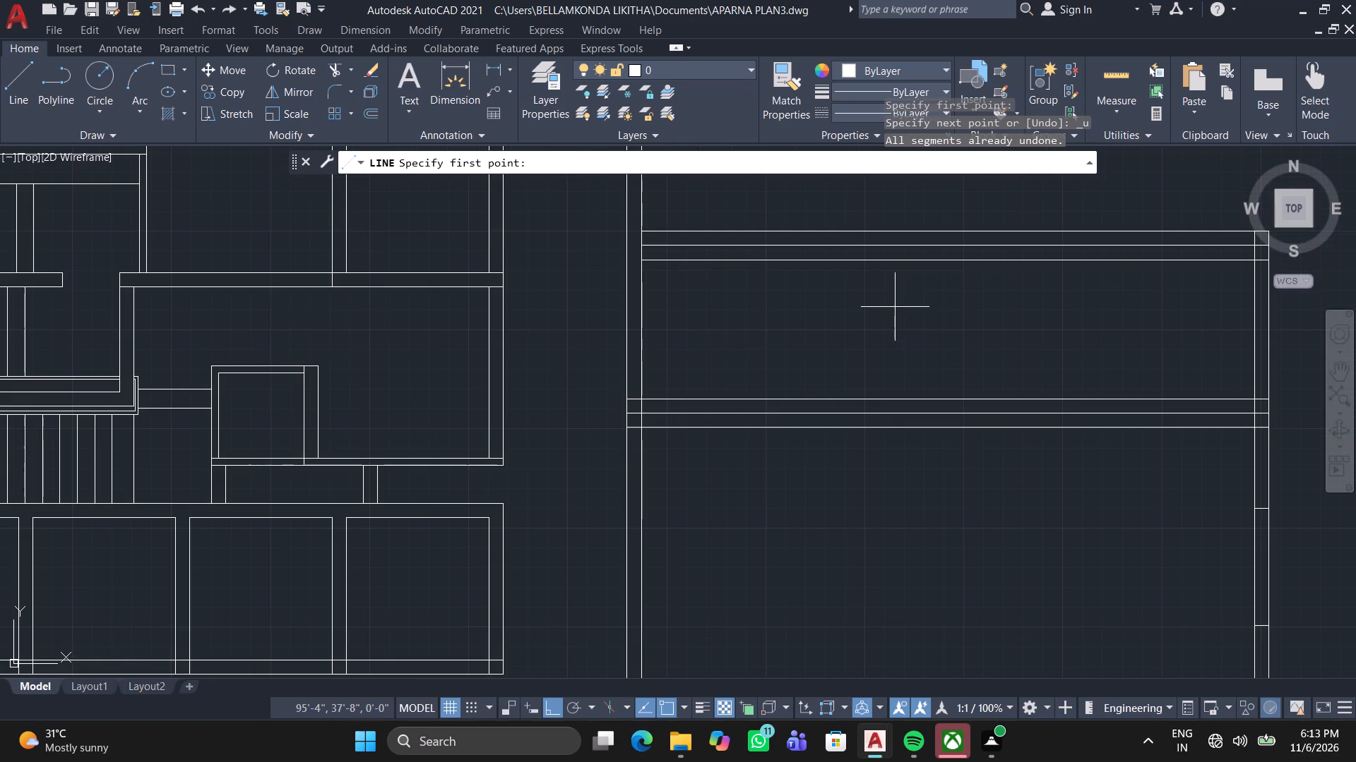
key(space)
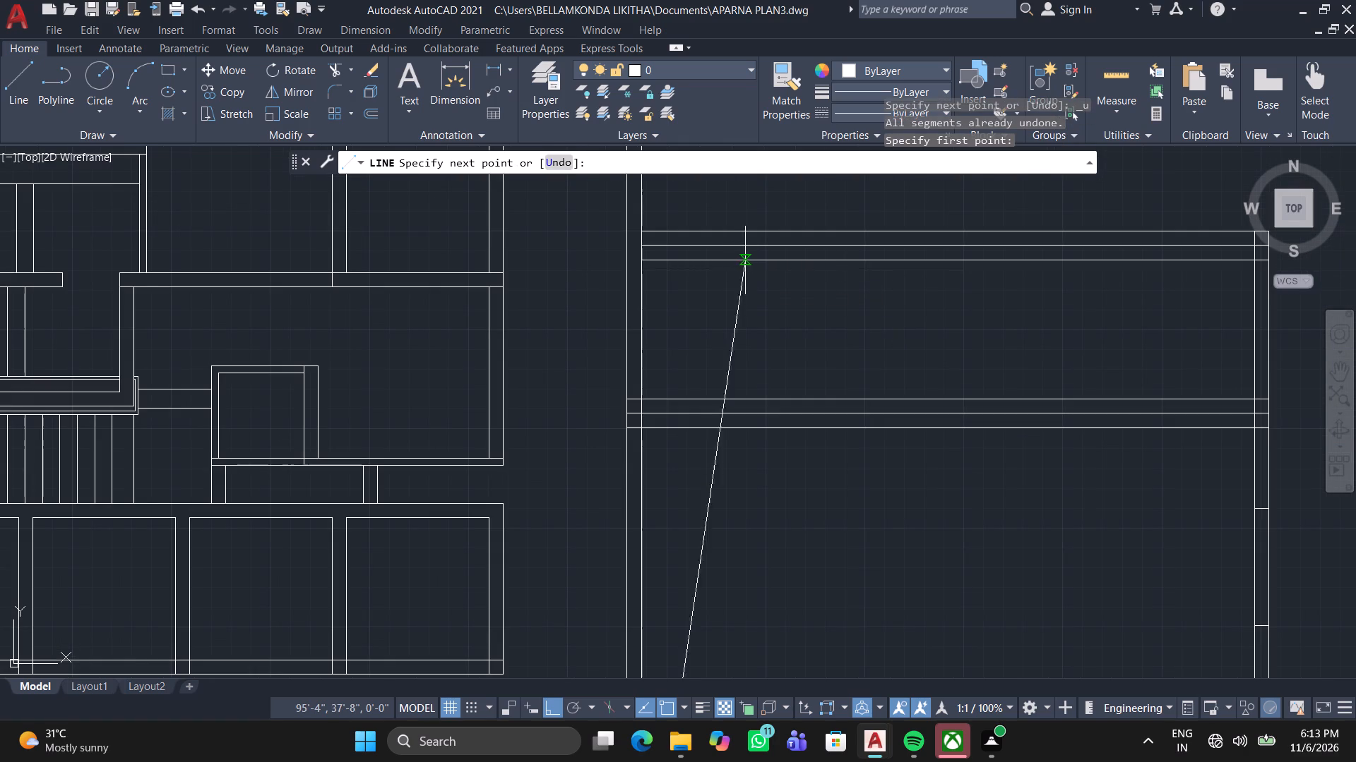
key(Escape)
Draw a vertical line from the bottom wall's middle line within the southwest room up to the area's top wall middle line.
scroll(782, 341, down, 1)
middle_drag(783, 346, 761, 238)
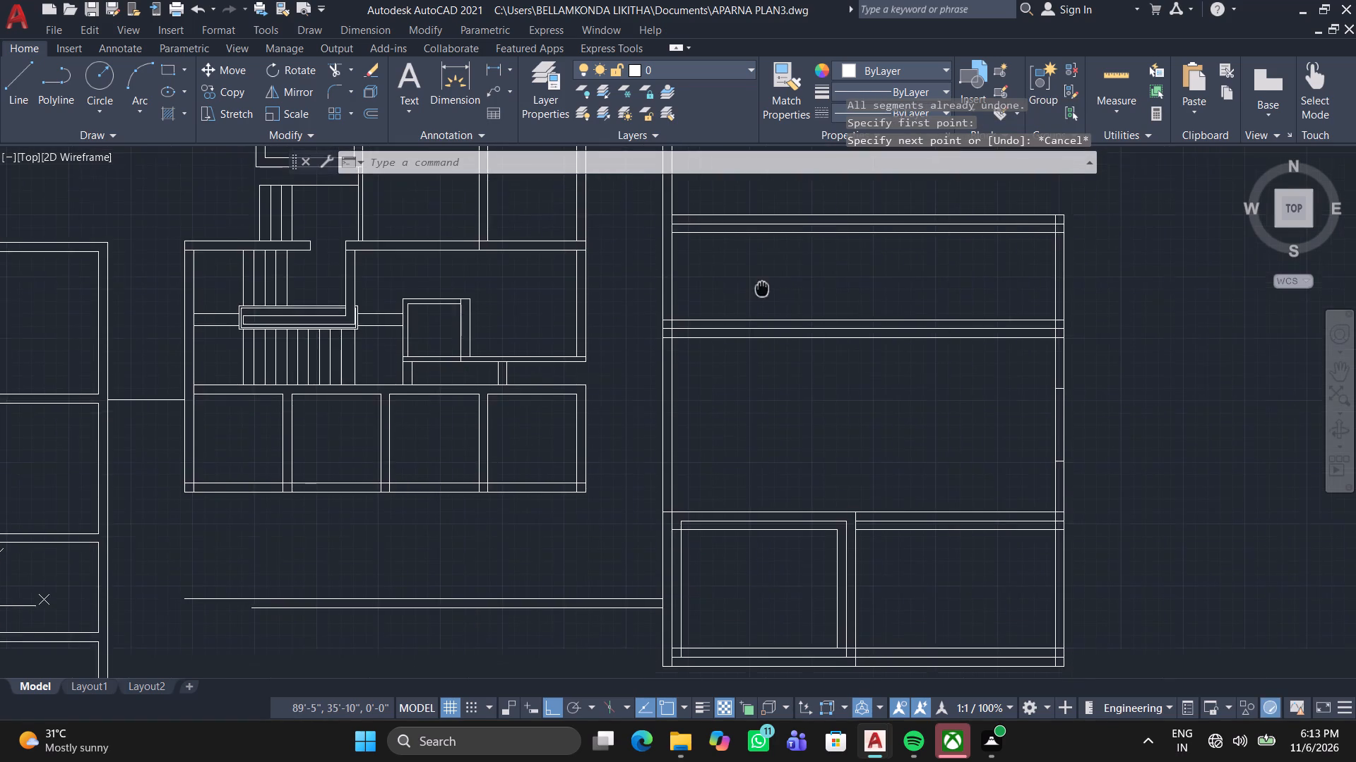
middle_drag(772, 506, 797, 369)
key(space)
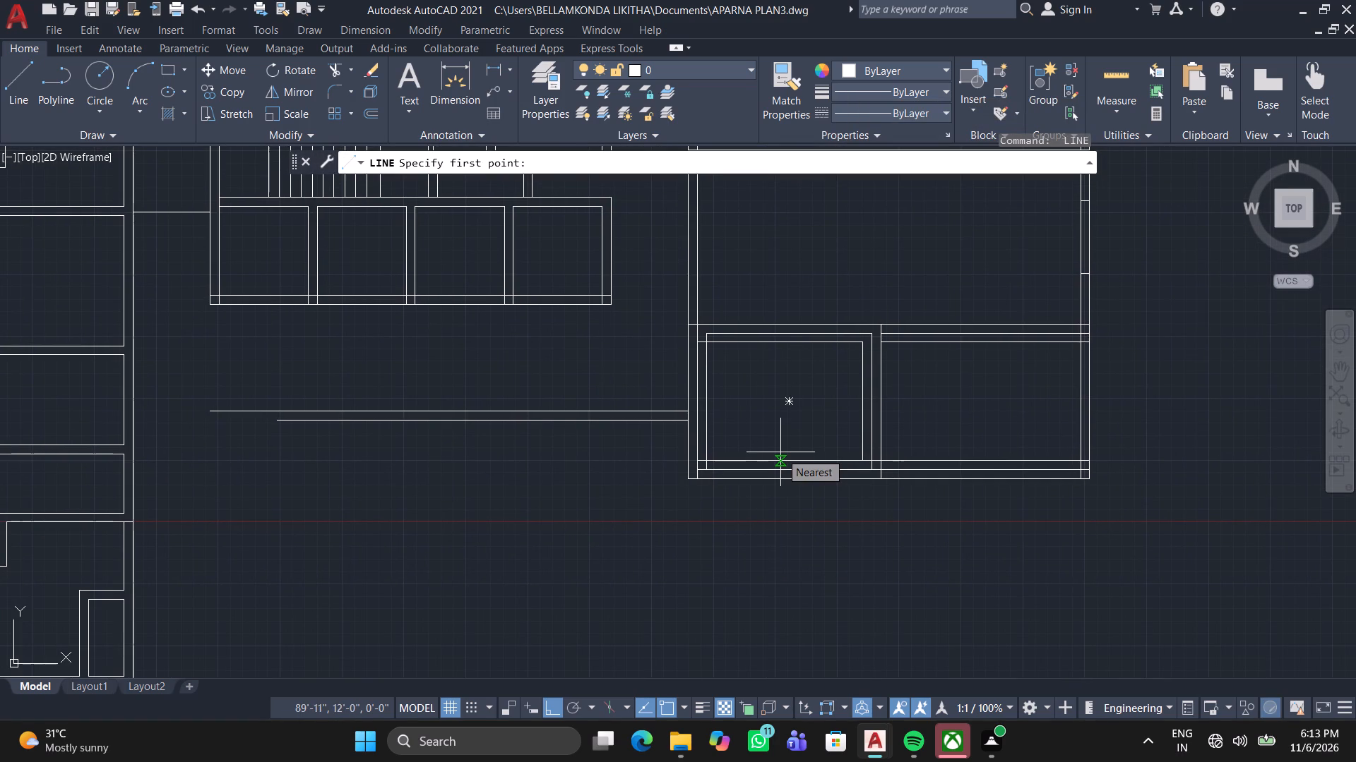
scroll(778, 483, up, 2)
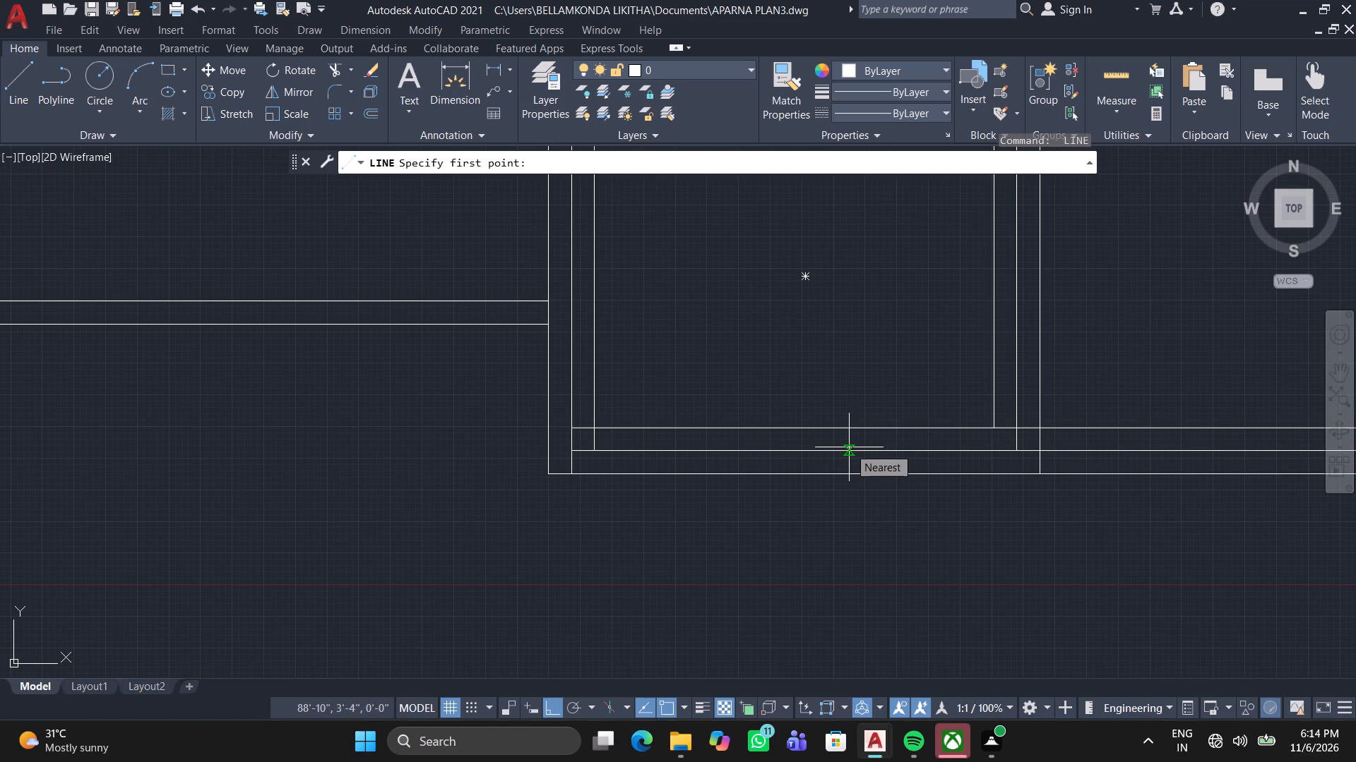
click(833, 449)
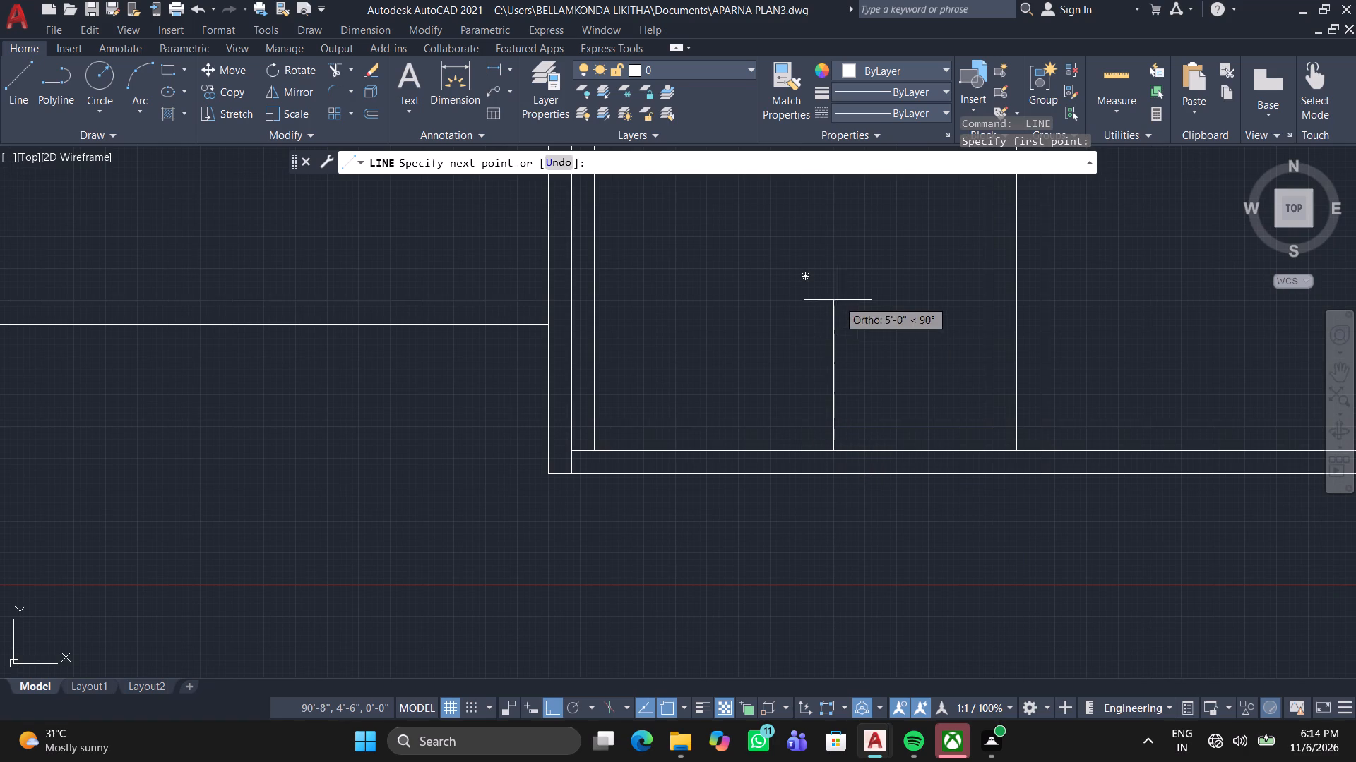
middle_drag(832, 294, 834, 395)
scroll(834, 392, down, 1)
middle_drag(824, 264, 814, 504)
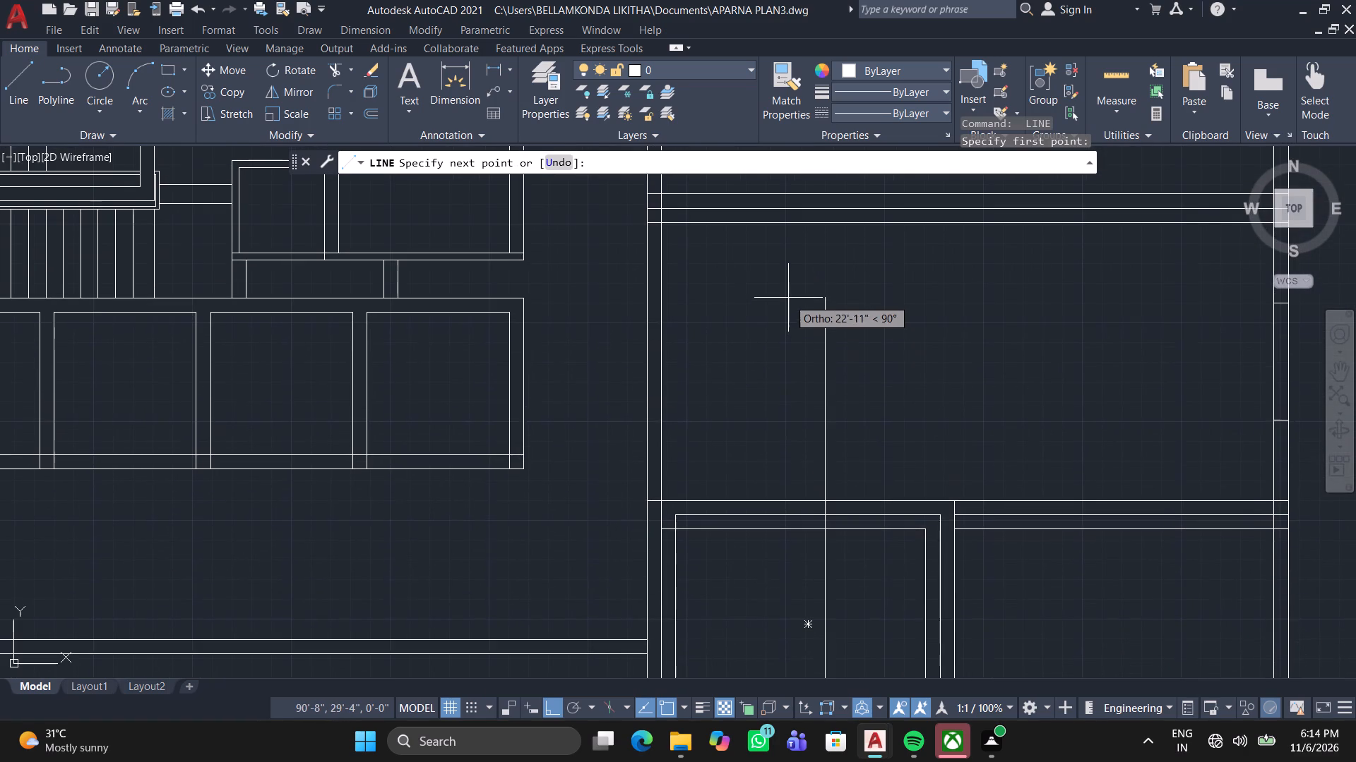
middle_drag(783, 238, 773, 377)
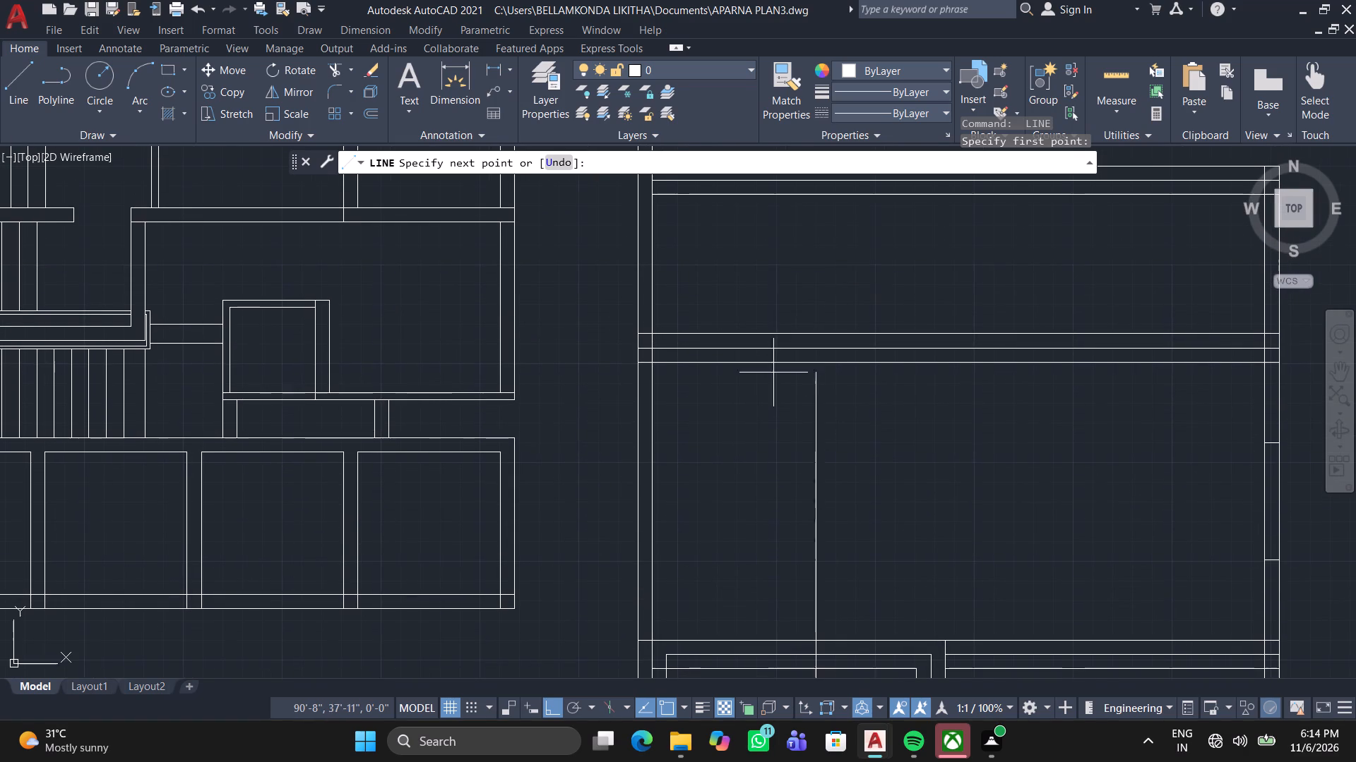
middle_drag(773, 294, 783, 383)
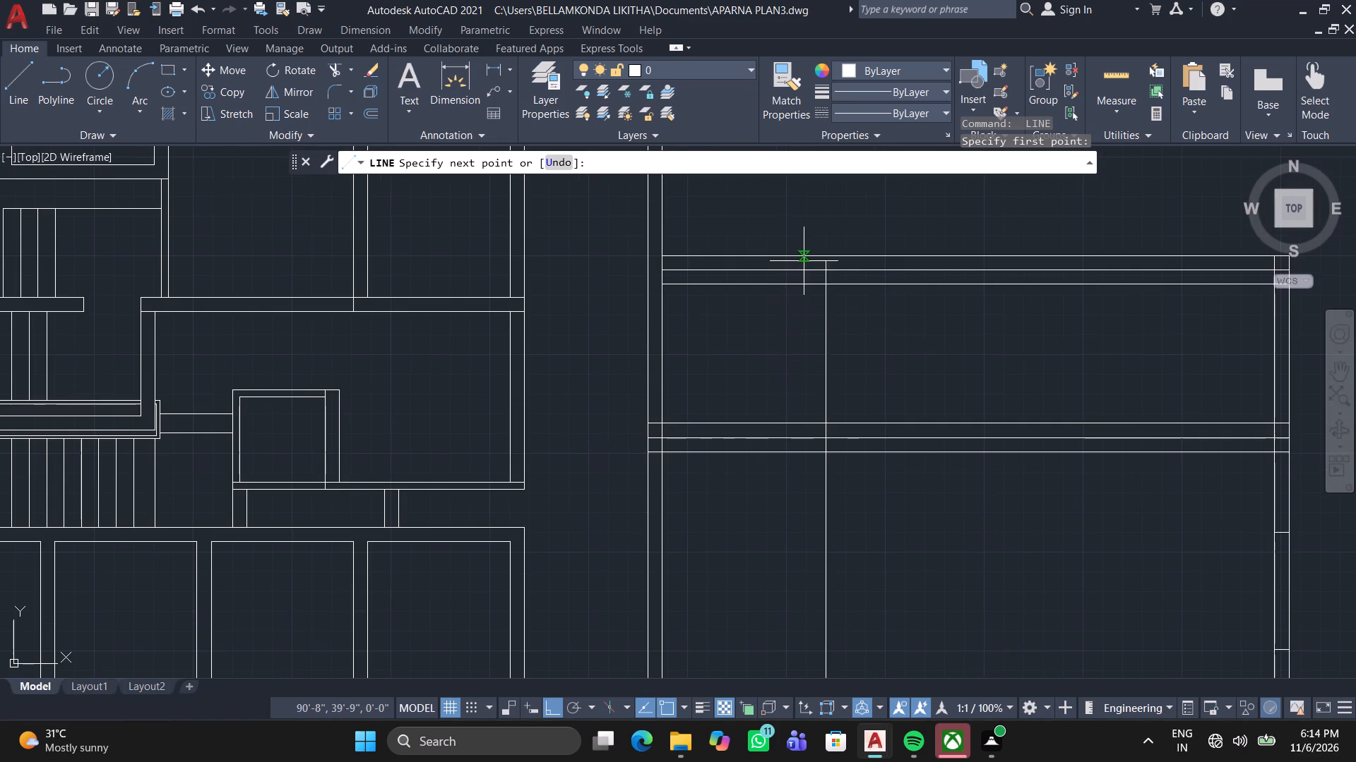
scroll(811, 267, up, 2)
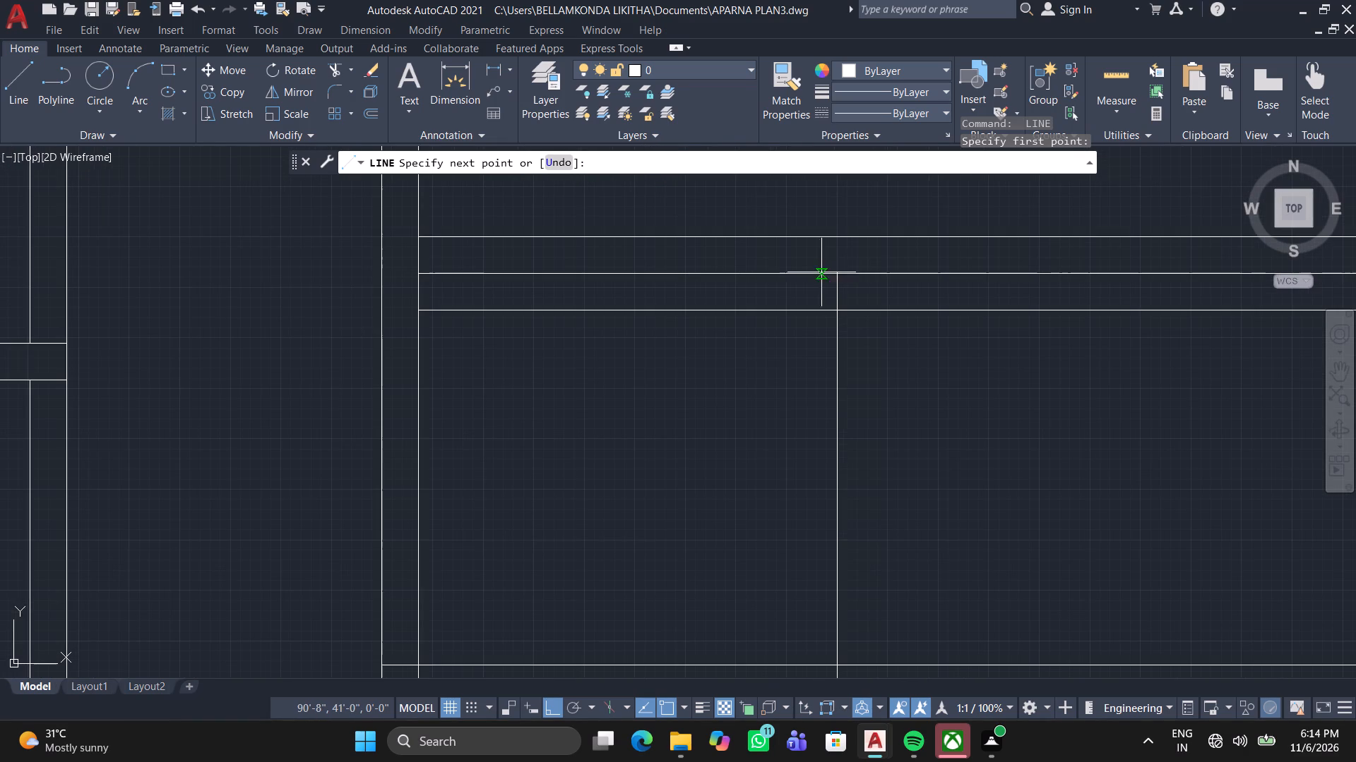
click(839, 273)
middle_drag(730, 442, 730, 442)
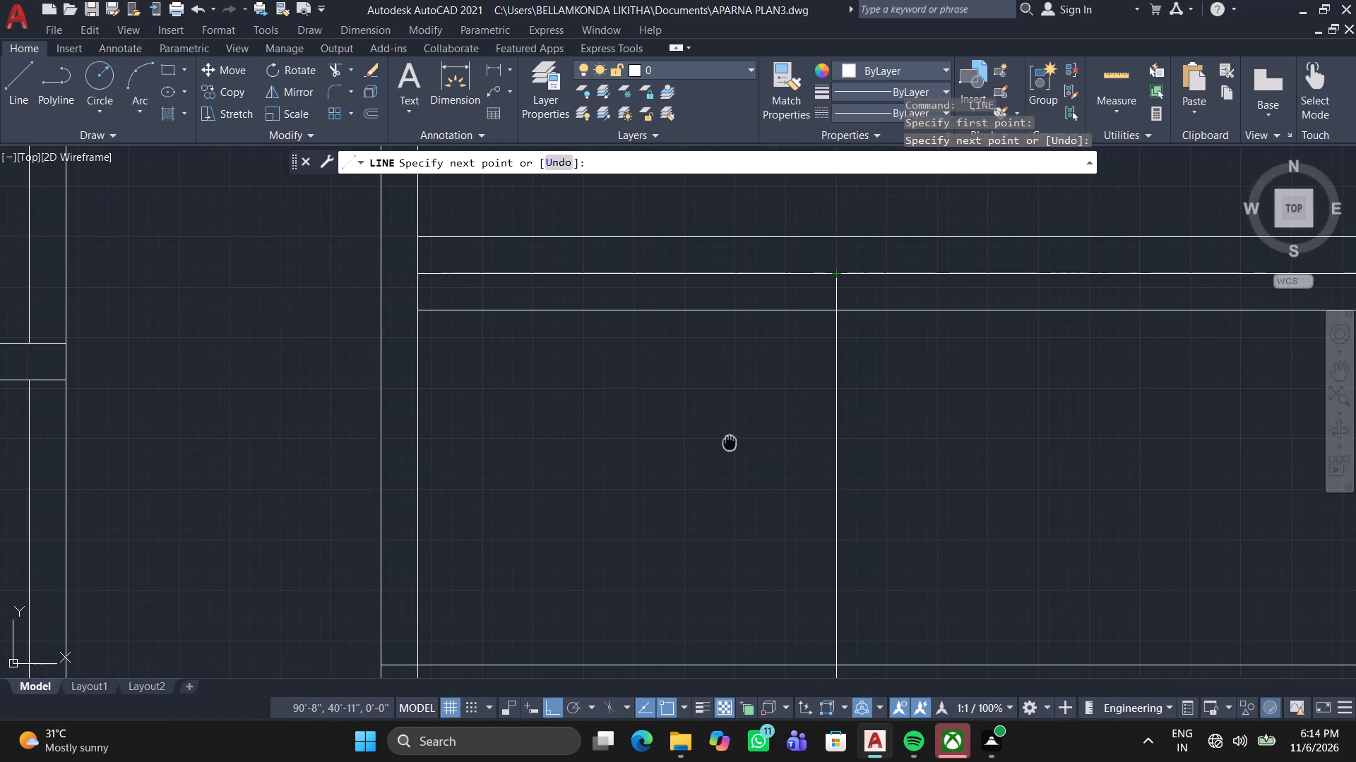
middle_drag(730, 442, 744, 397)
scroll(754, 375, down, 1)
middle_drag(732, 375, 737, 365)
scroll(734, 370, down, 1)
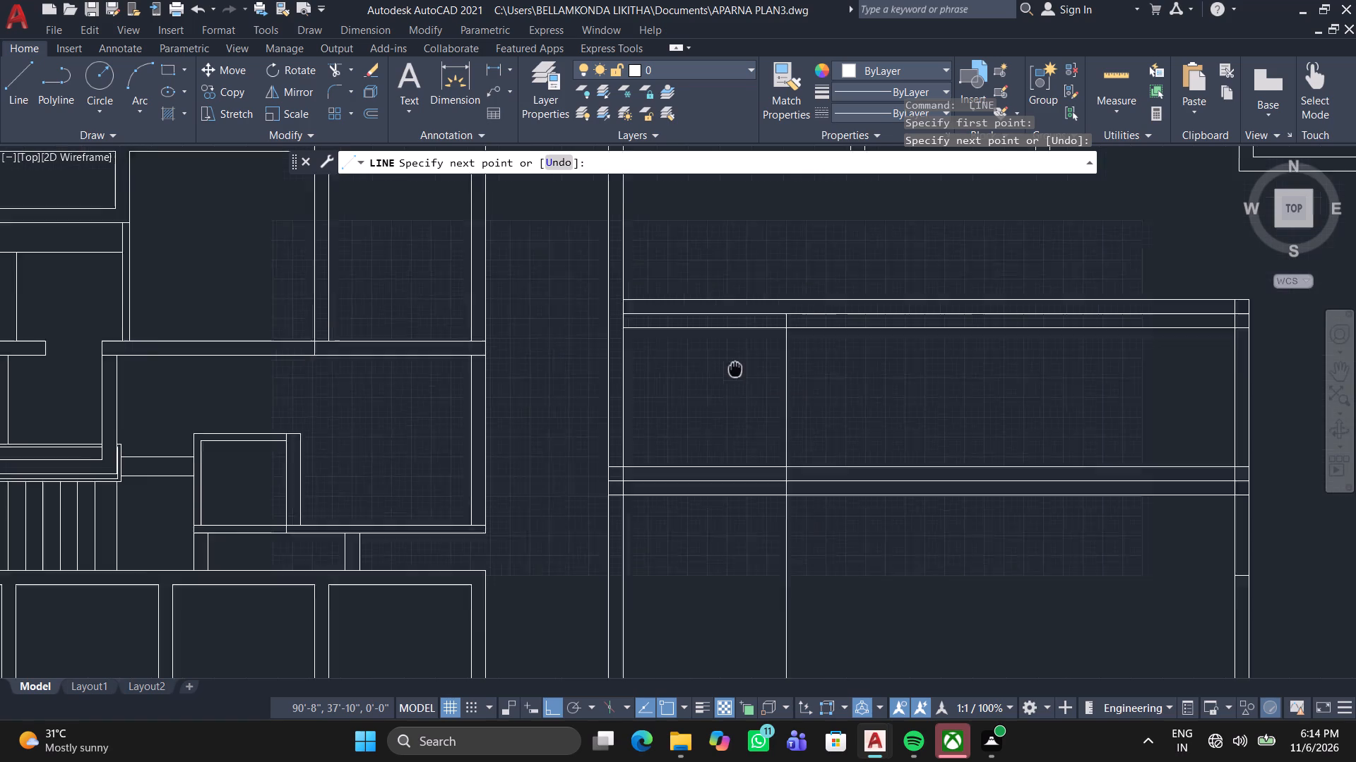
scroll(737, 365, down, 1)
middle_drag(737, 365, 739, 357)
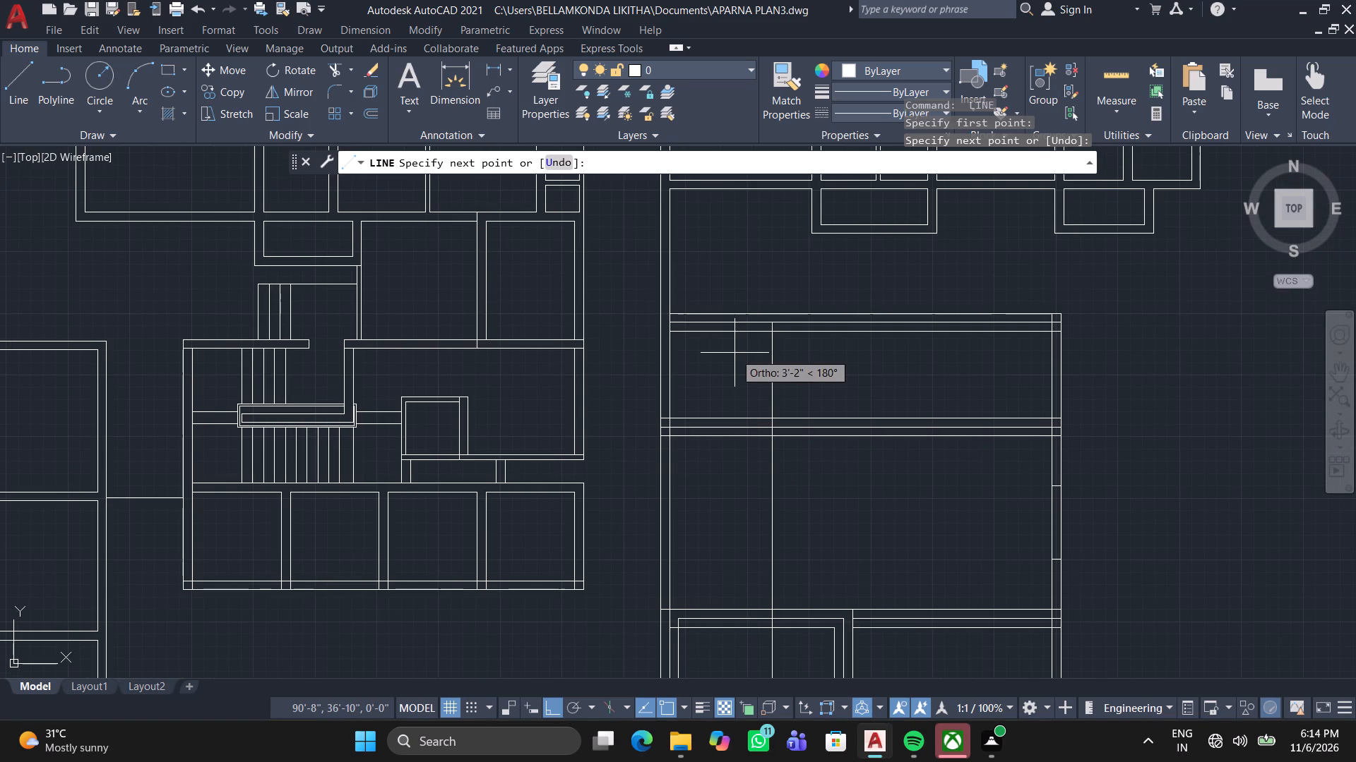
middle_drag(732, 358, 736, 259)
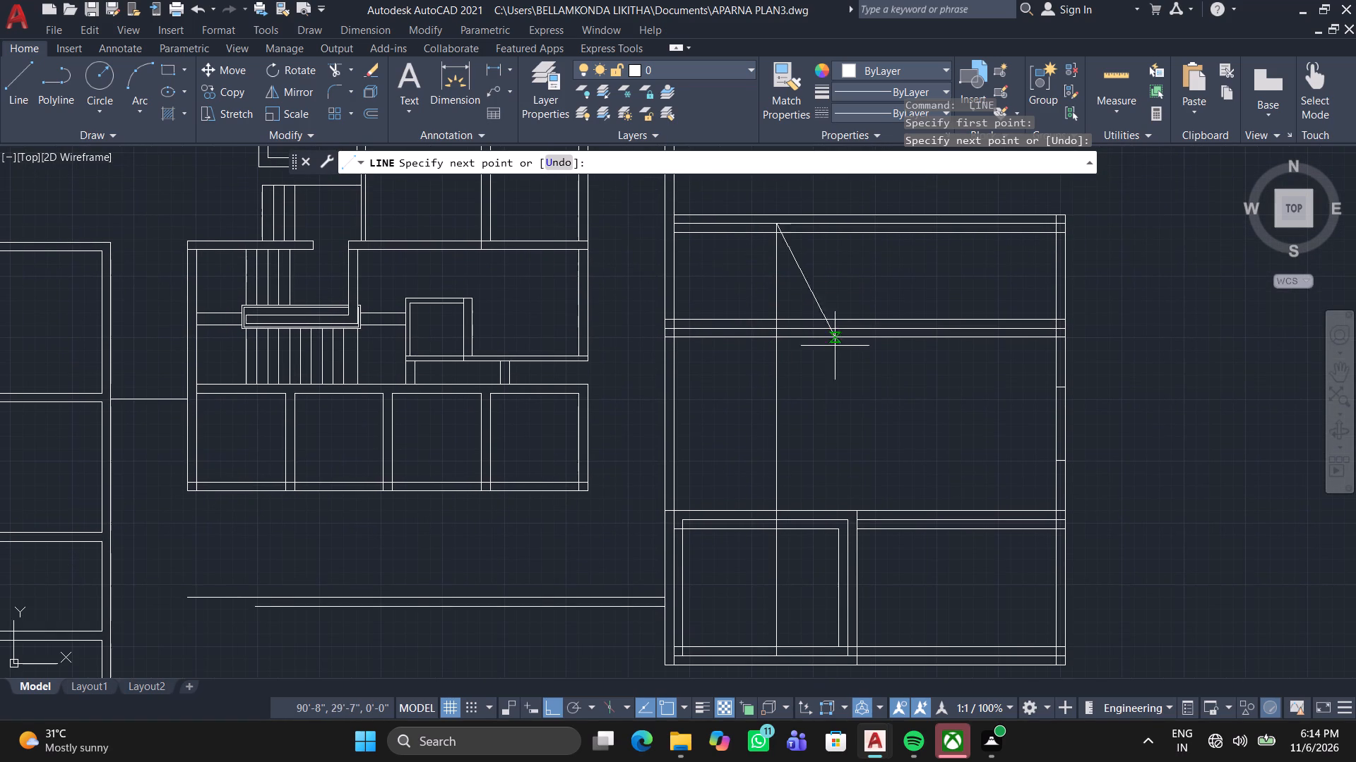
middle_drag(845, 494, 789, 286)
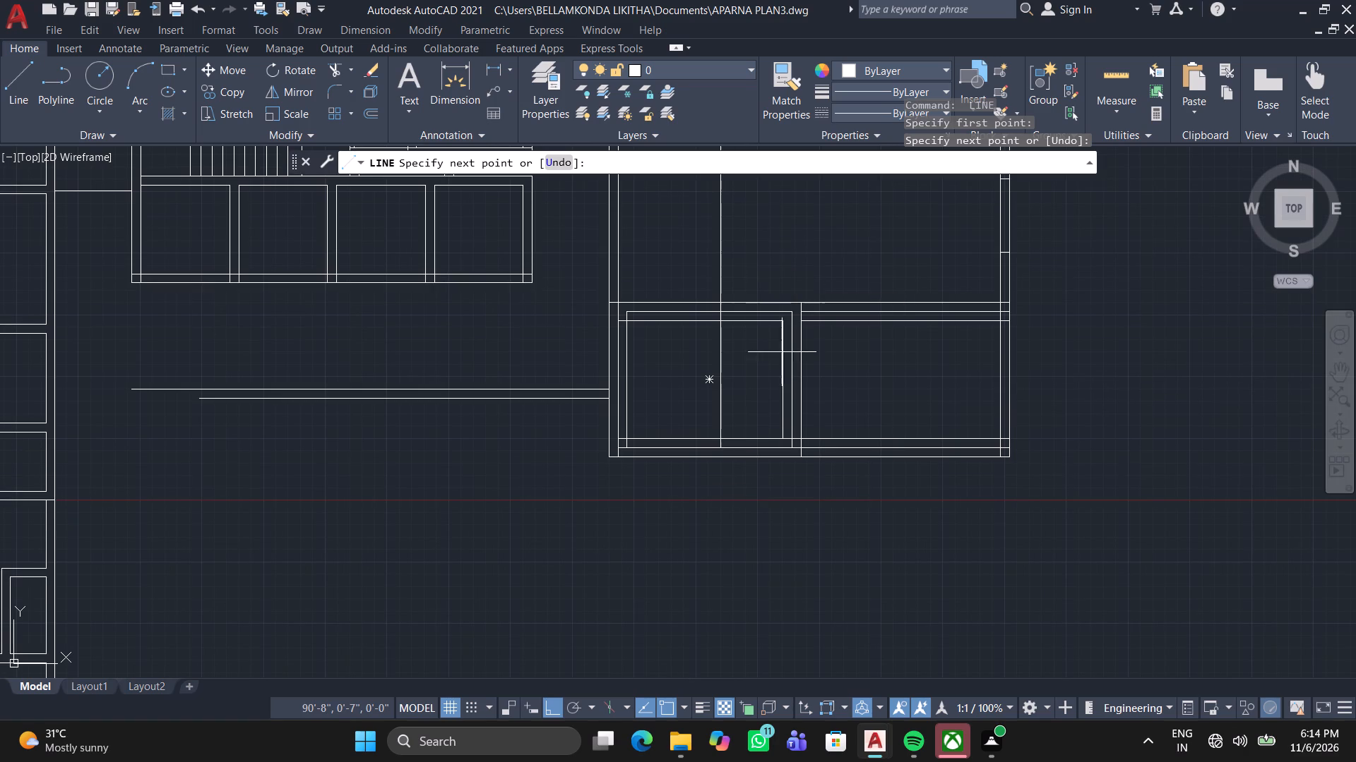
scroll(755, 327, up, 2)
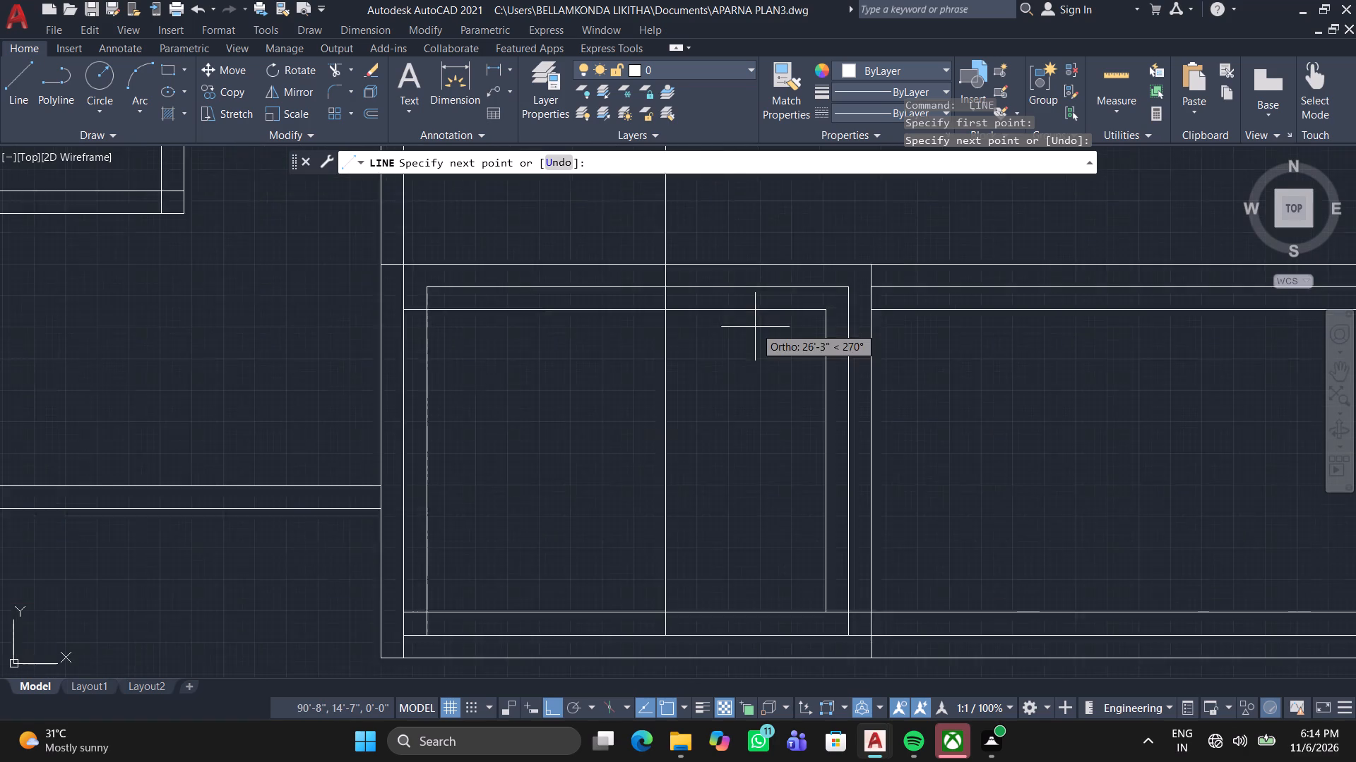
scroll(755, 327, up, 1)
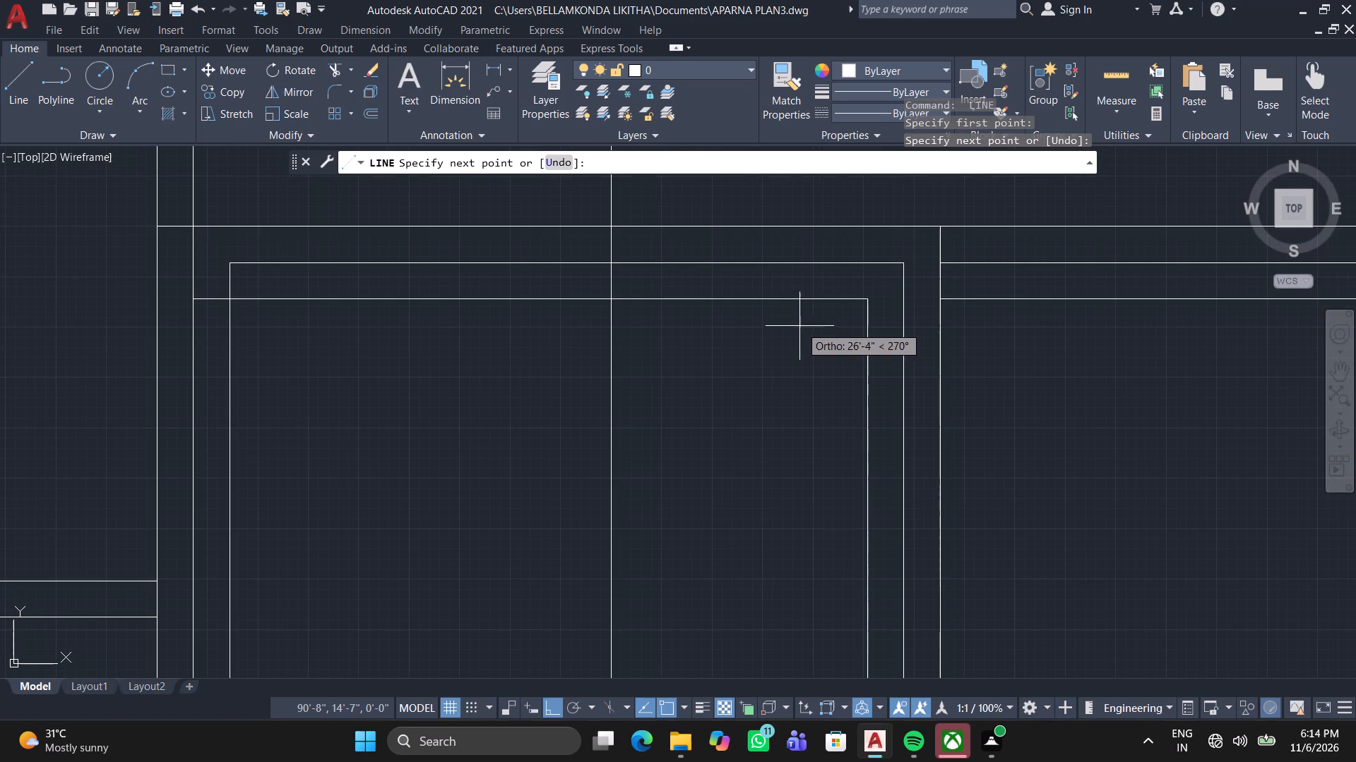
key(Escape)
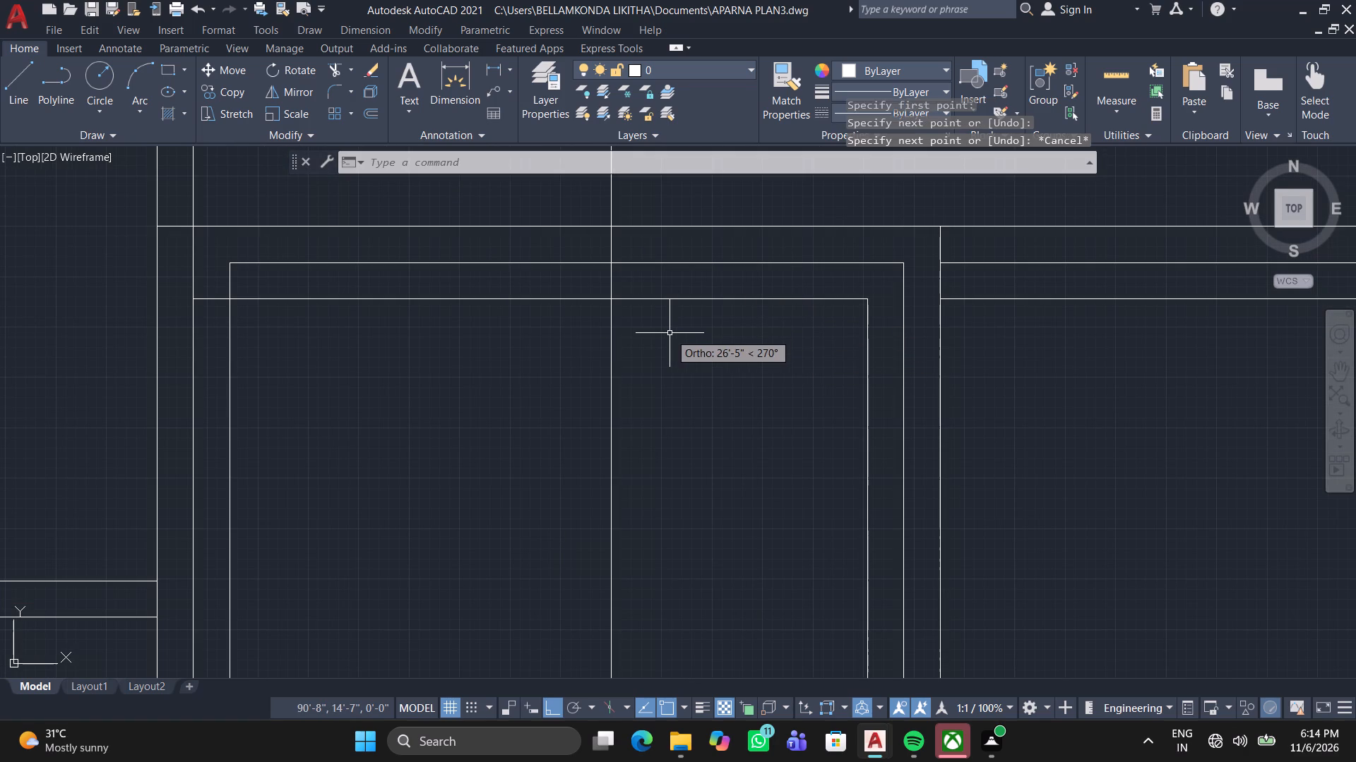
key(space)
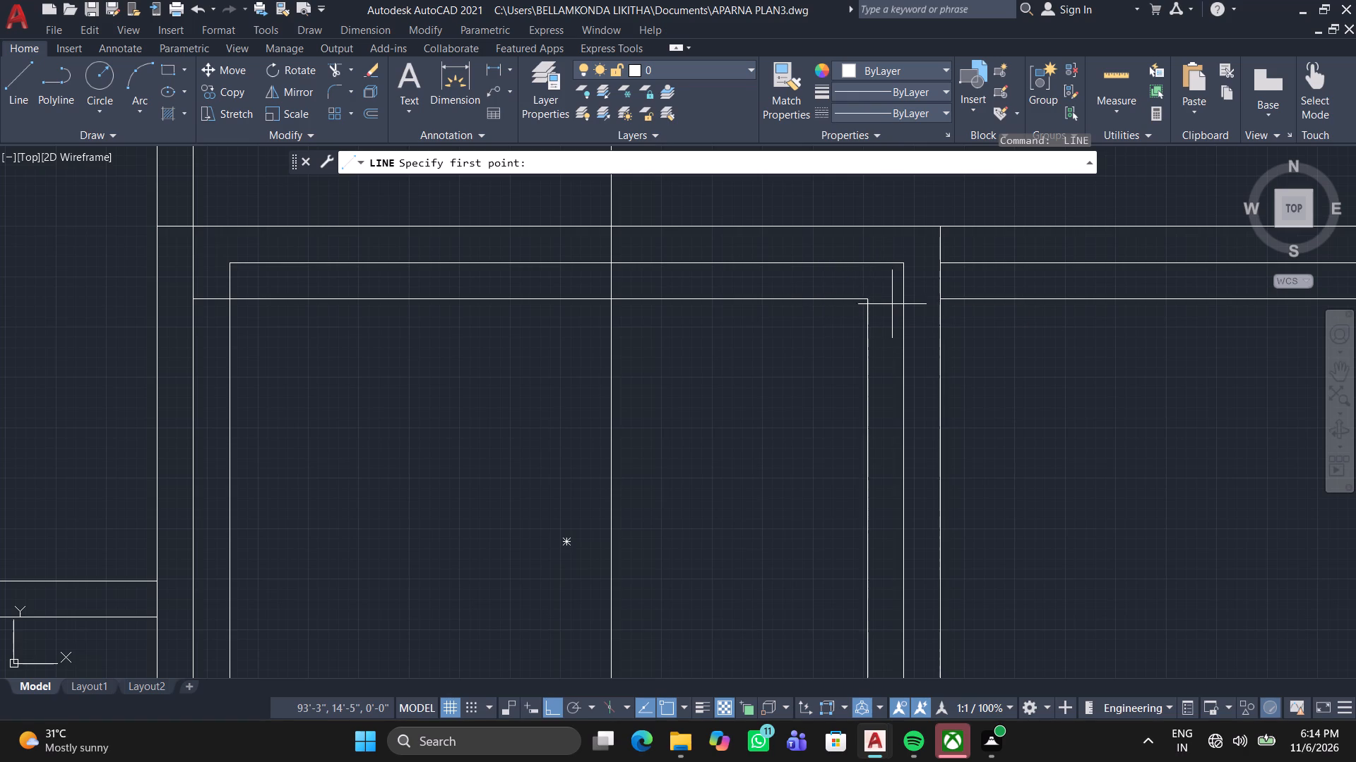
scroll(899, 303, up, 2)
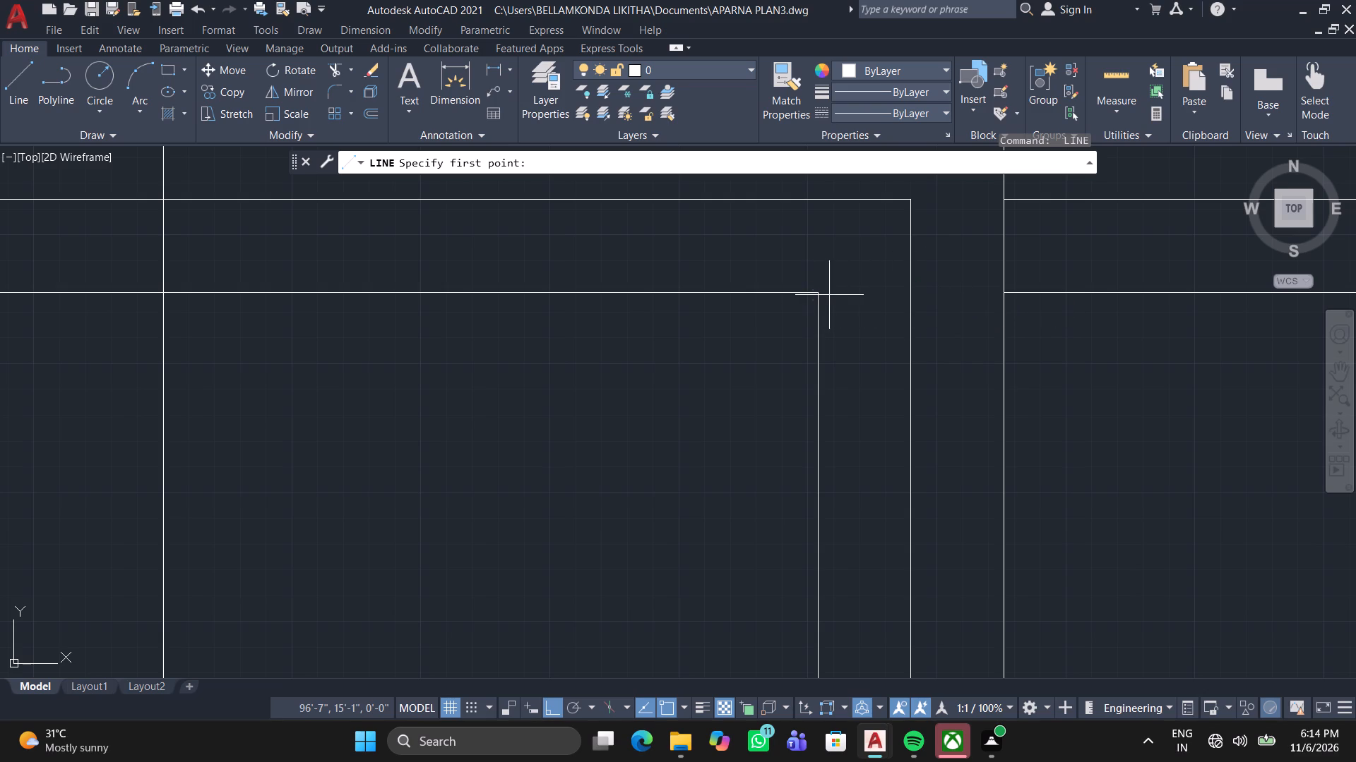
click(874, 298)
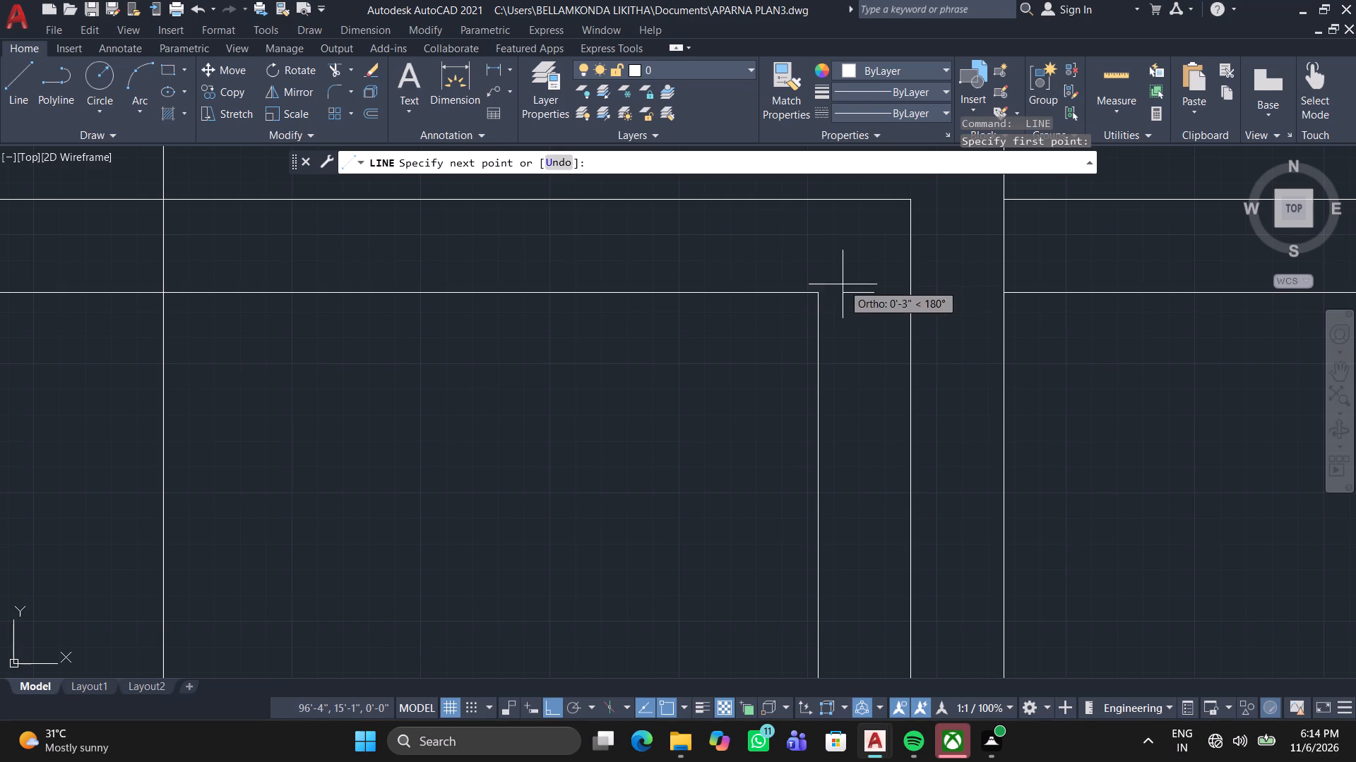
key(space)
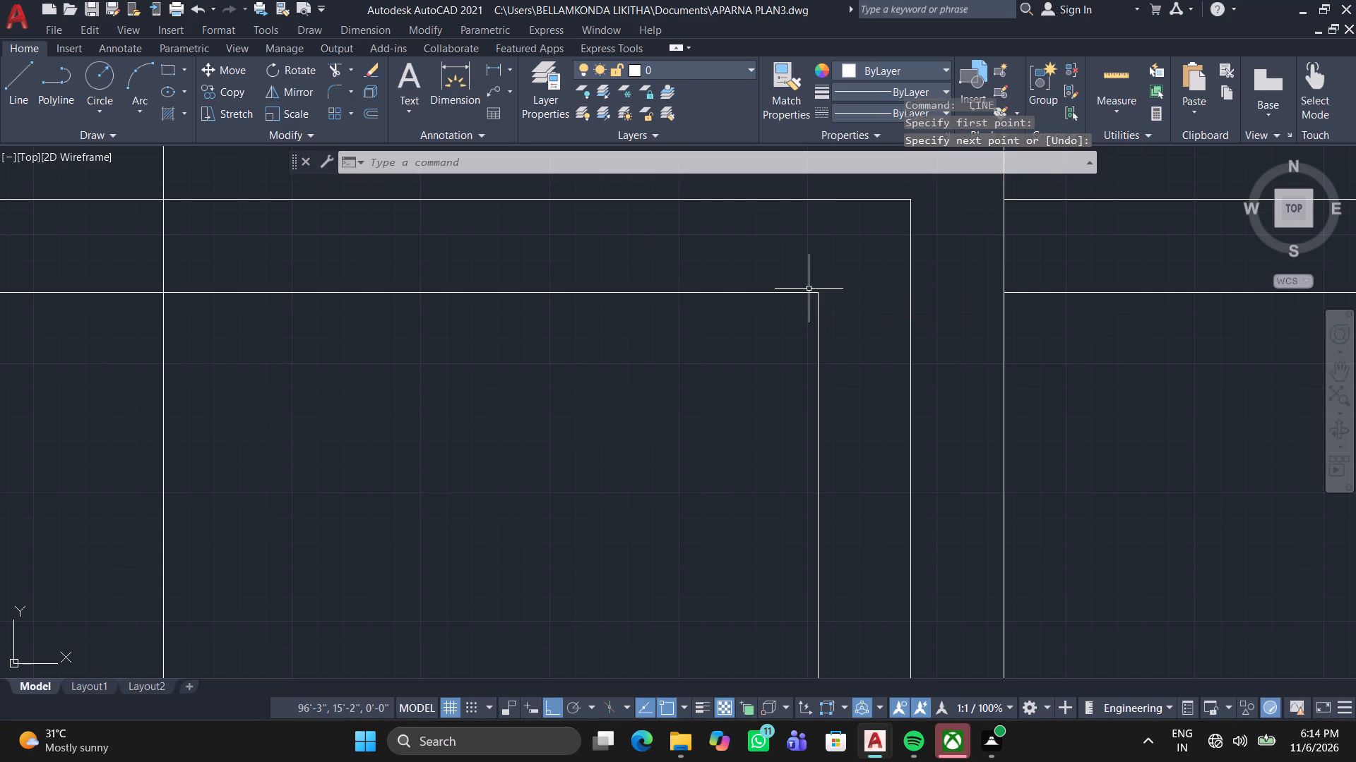
Draw a line from the southwest room's innermost northeast corner east to the adjacent line, back, 9" west twice, and north to the line above.
key(space)
click(821, 294)
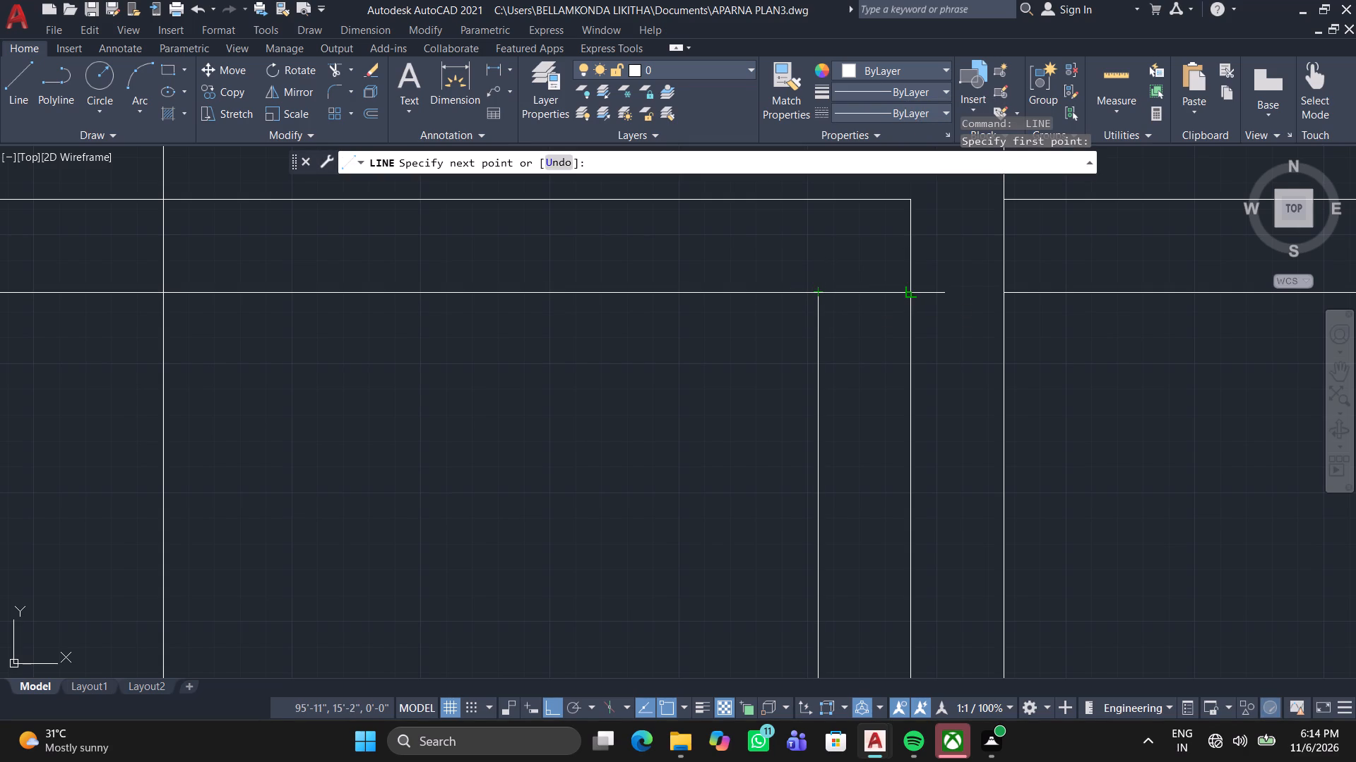
click(909, 295)
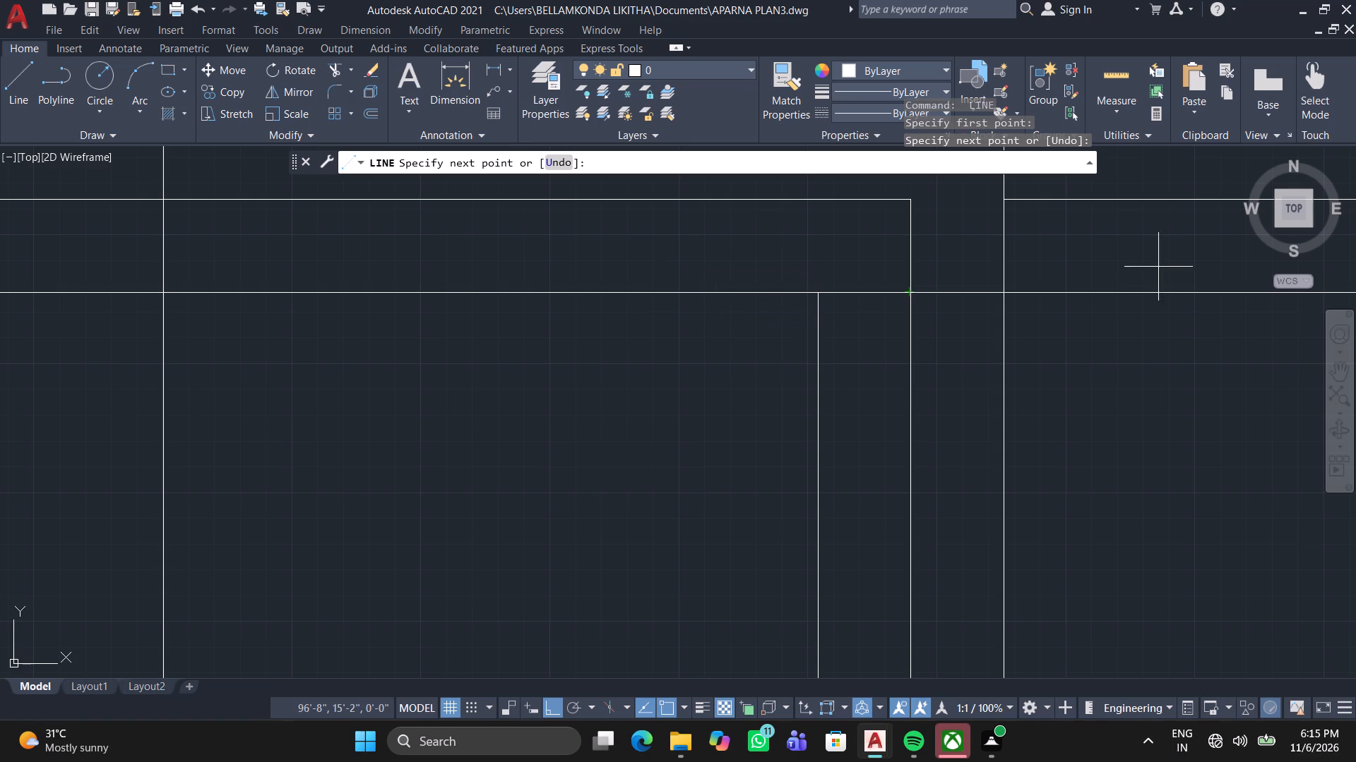
click(814, 295)
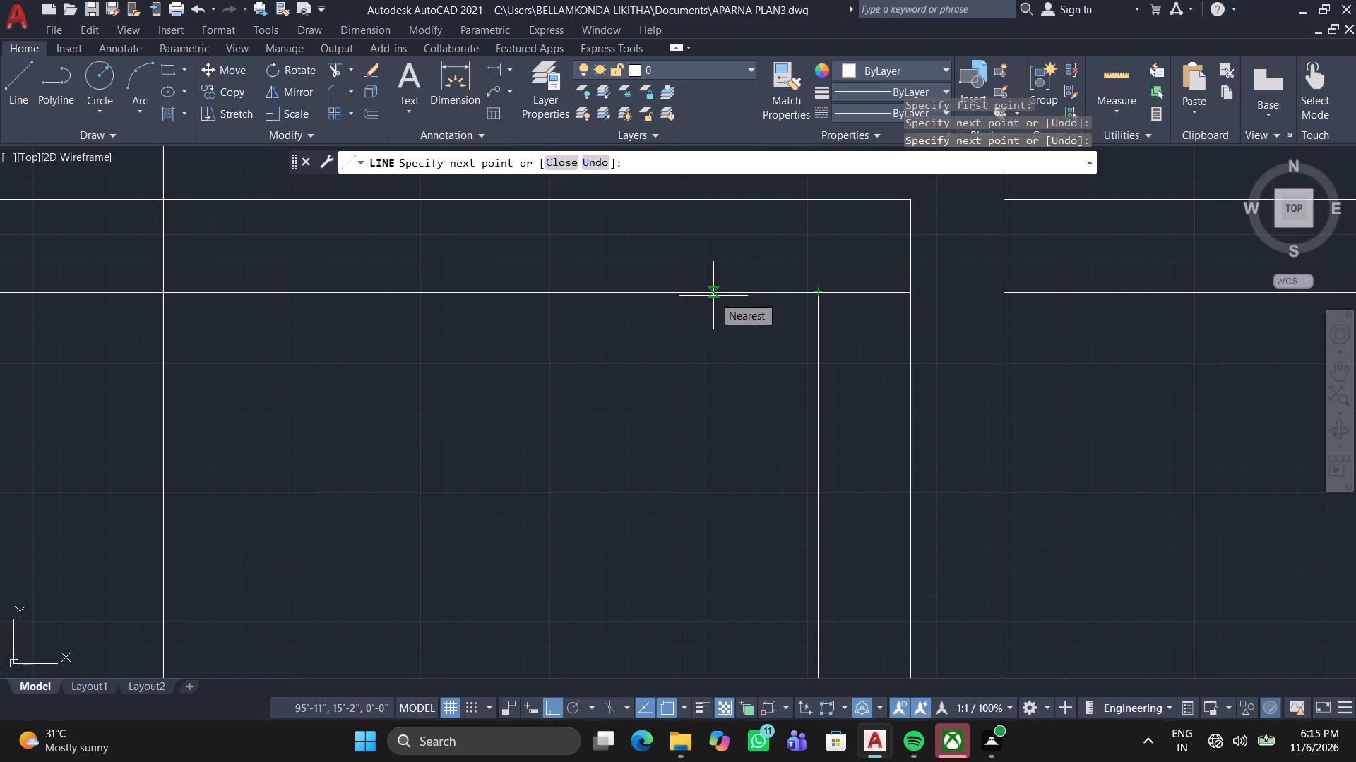
key(9)
key(Return)
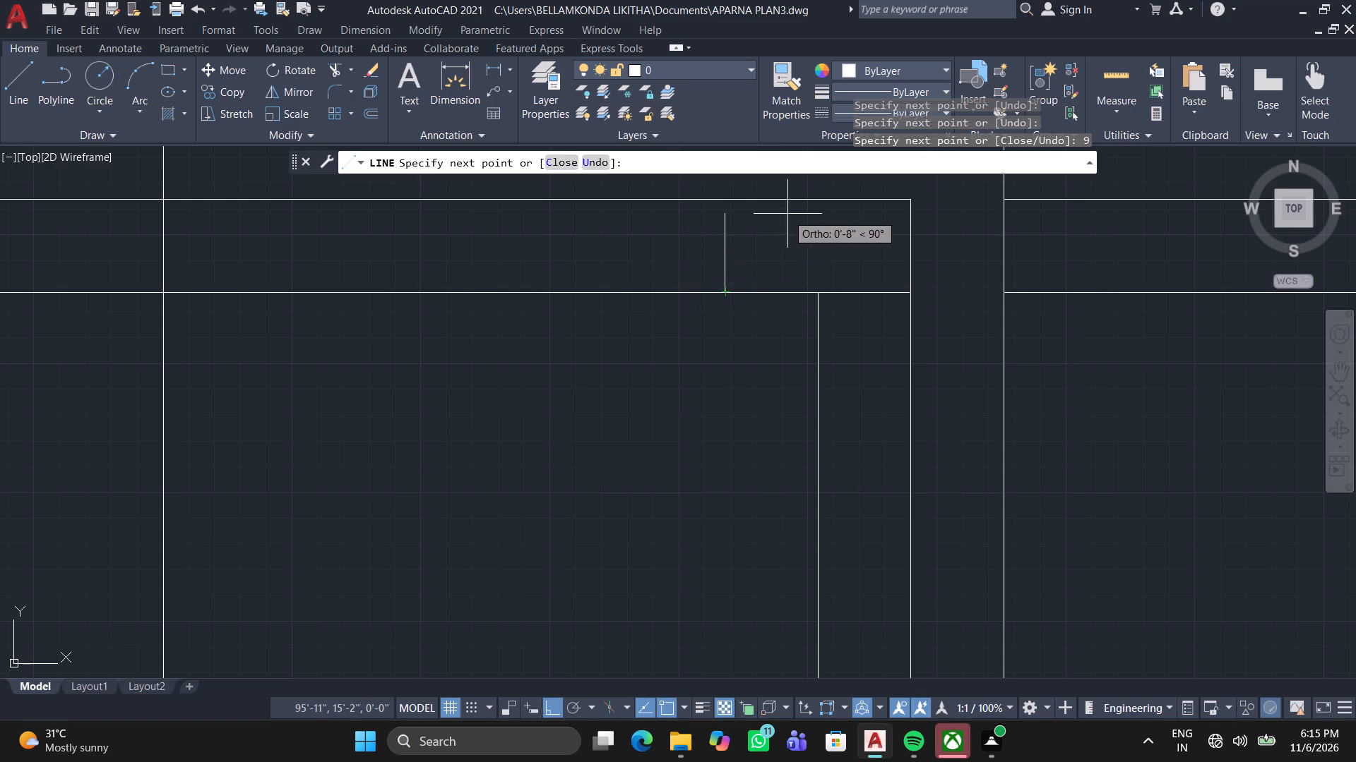
key(9)
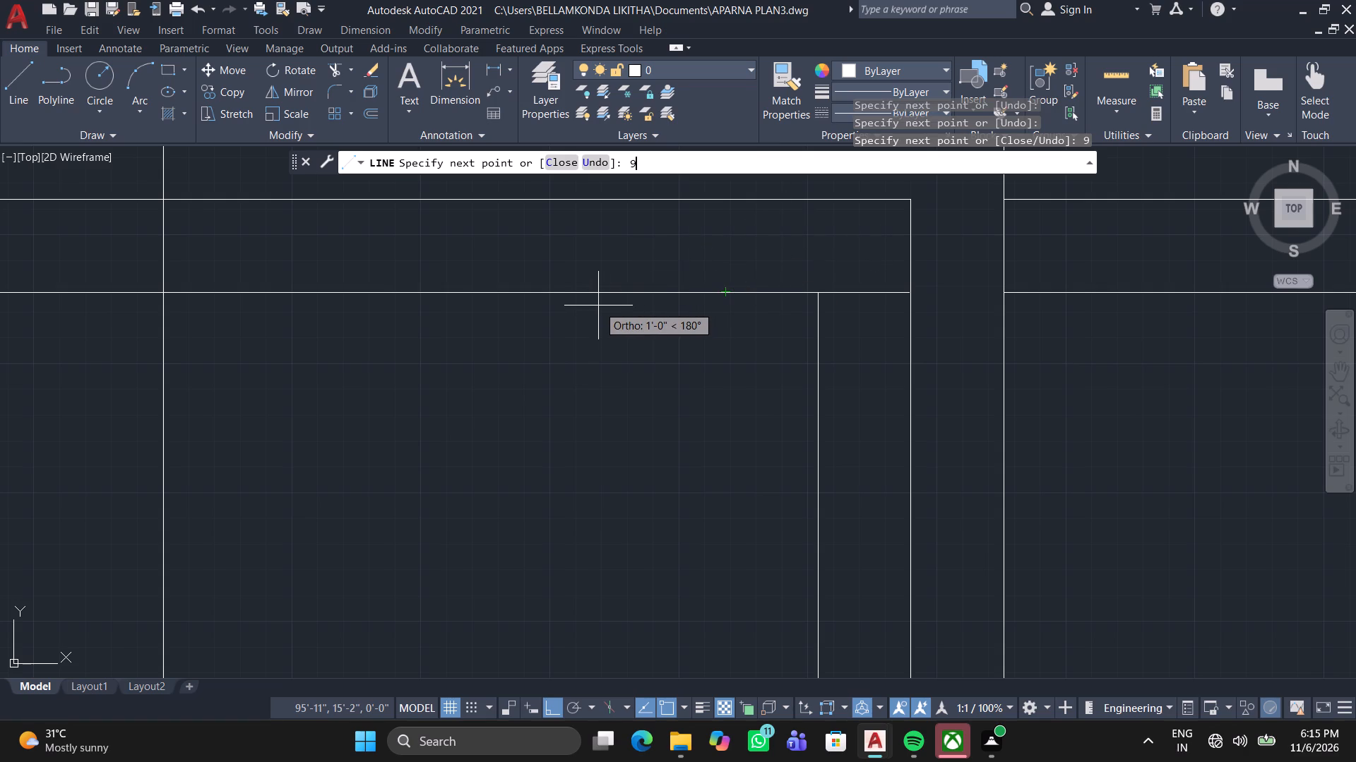
key(Return)
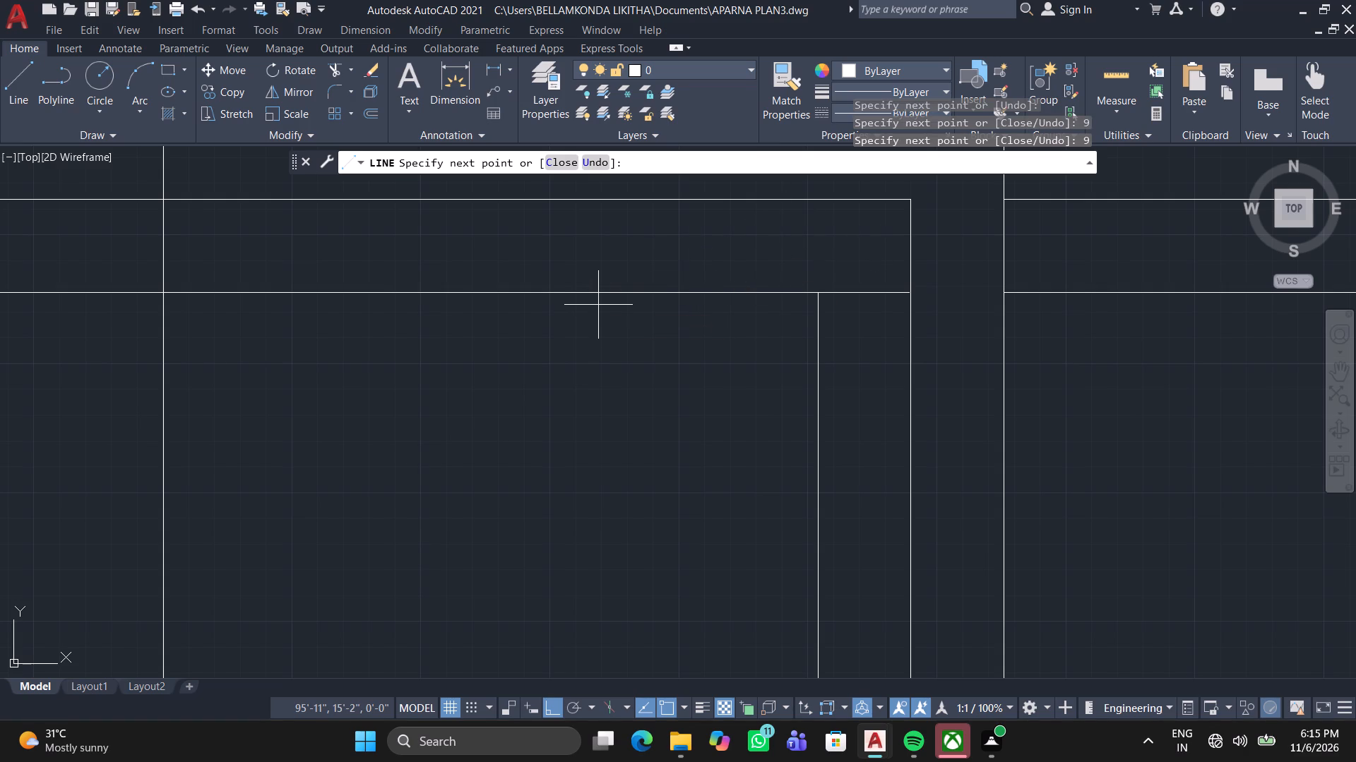
click(638, 198)
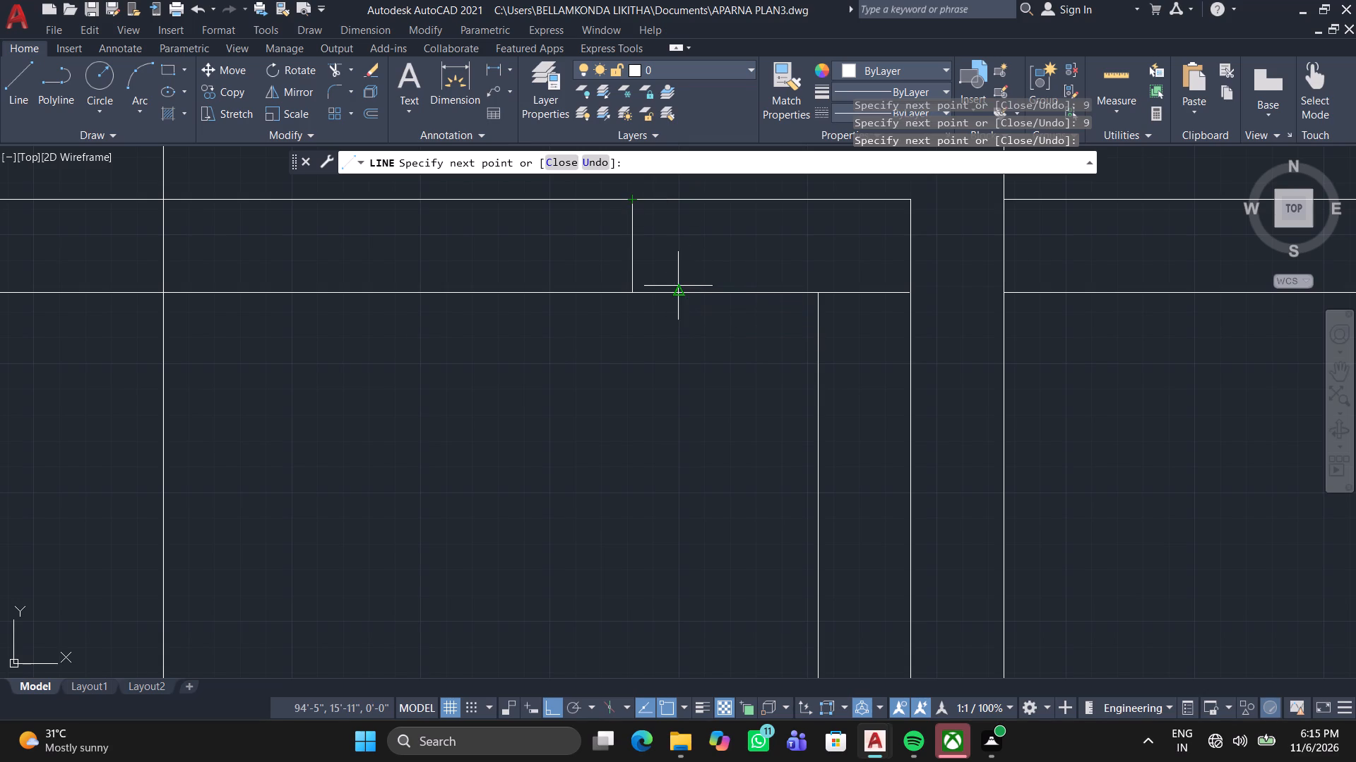
middle_drag(676, 308, 687, 365)
scroll(685, 362, down, 1)
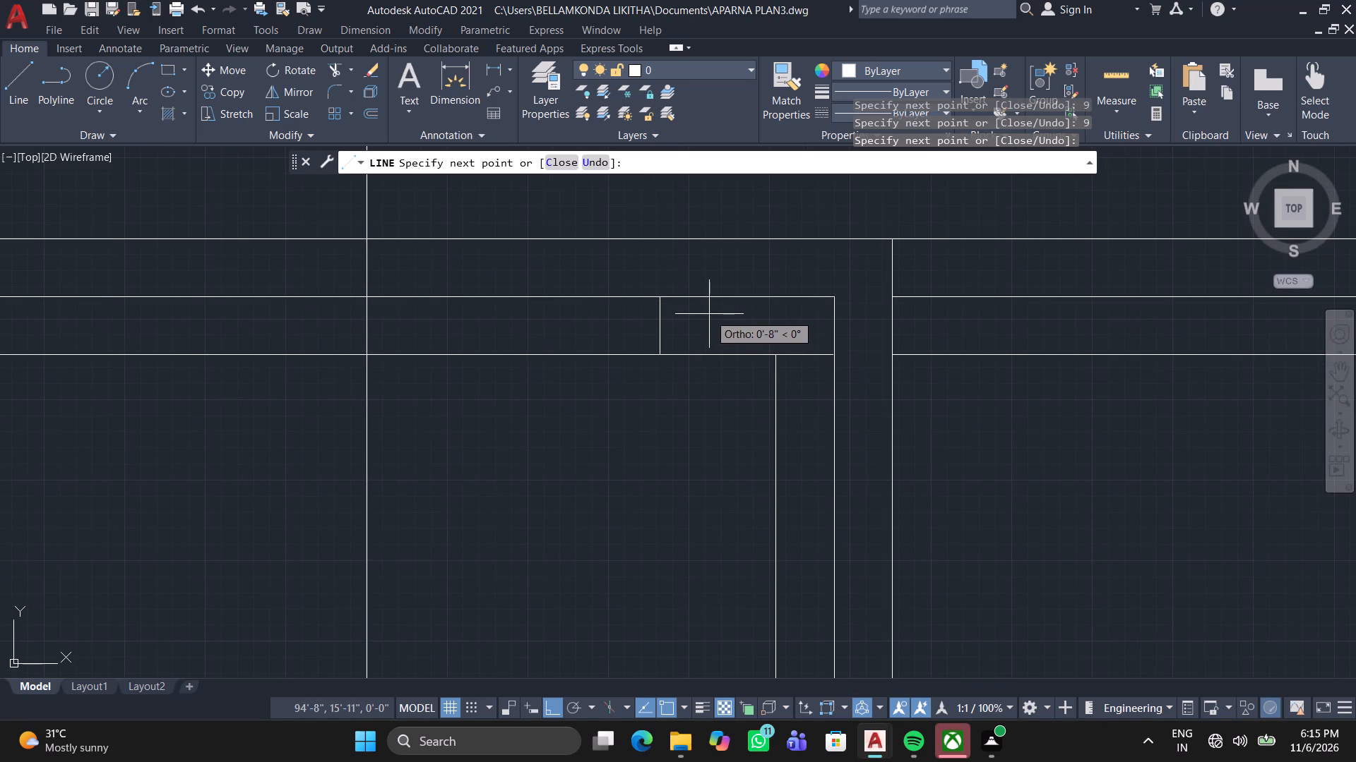
middle_drag(715, 325, 746, 311)
scroll(739, 324, down, 1)
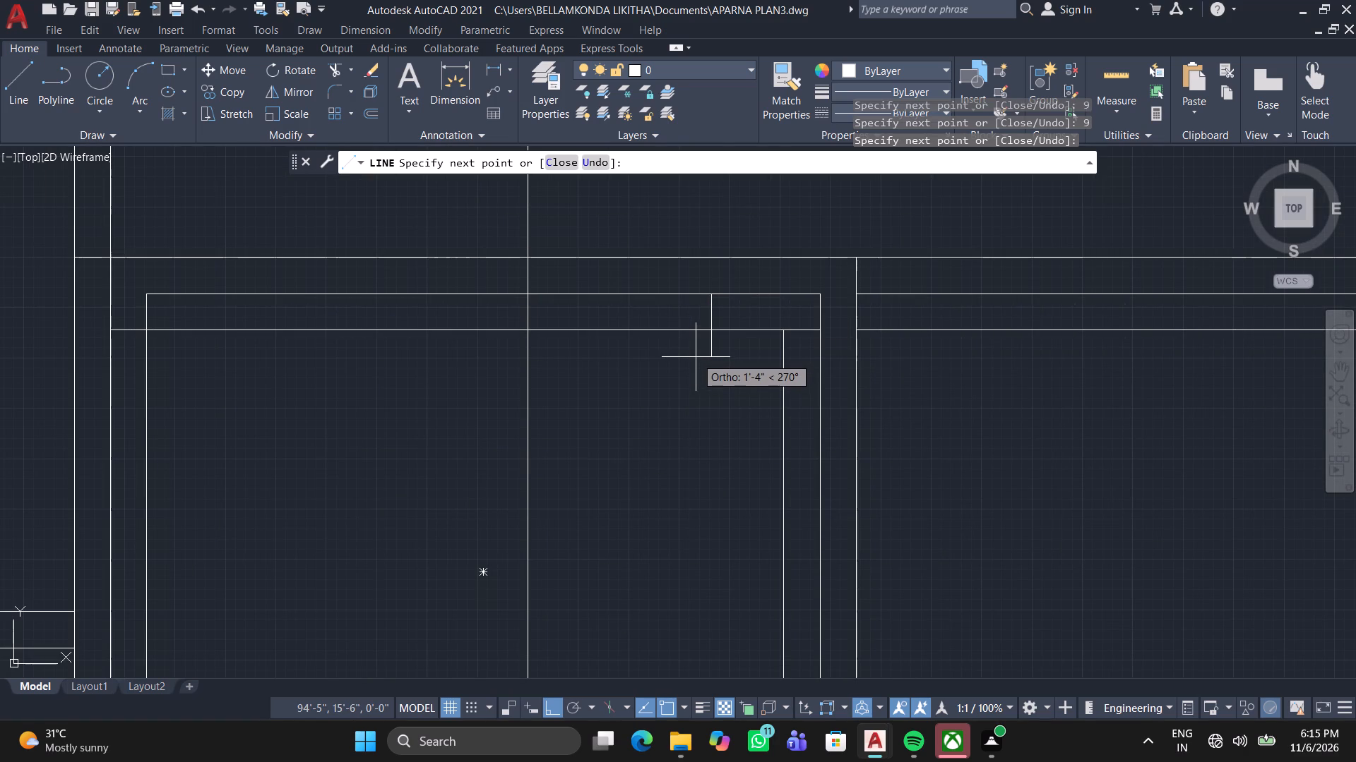
key(space)
Draw a short vertical line between the southwest room's two inner top lines, roughly midway between its inner west line and the long vertical line.
scroll(613, 404, down, 1)
middle_drag(618, 404, 727, 202)
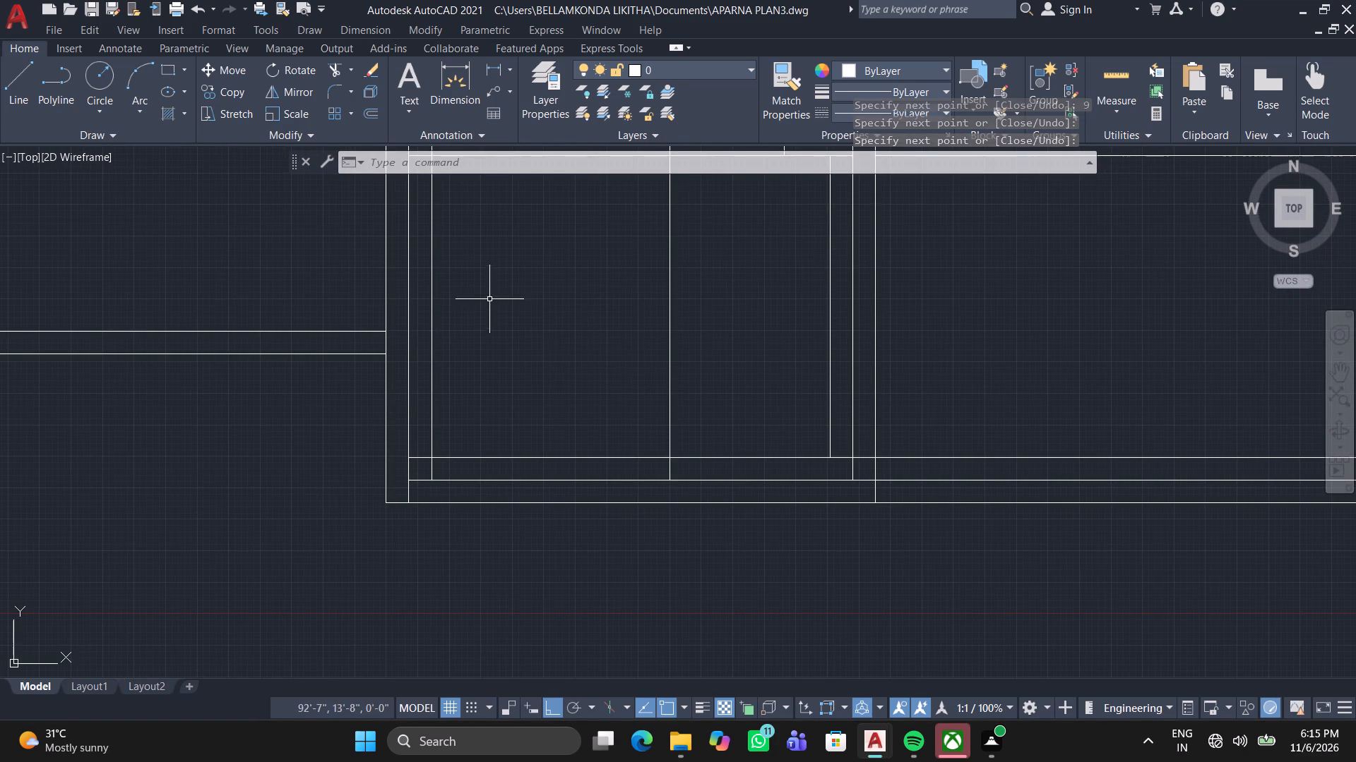
middle_drag(502, 315, 511, 436)
scroll(548, 267, up, 1)
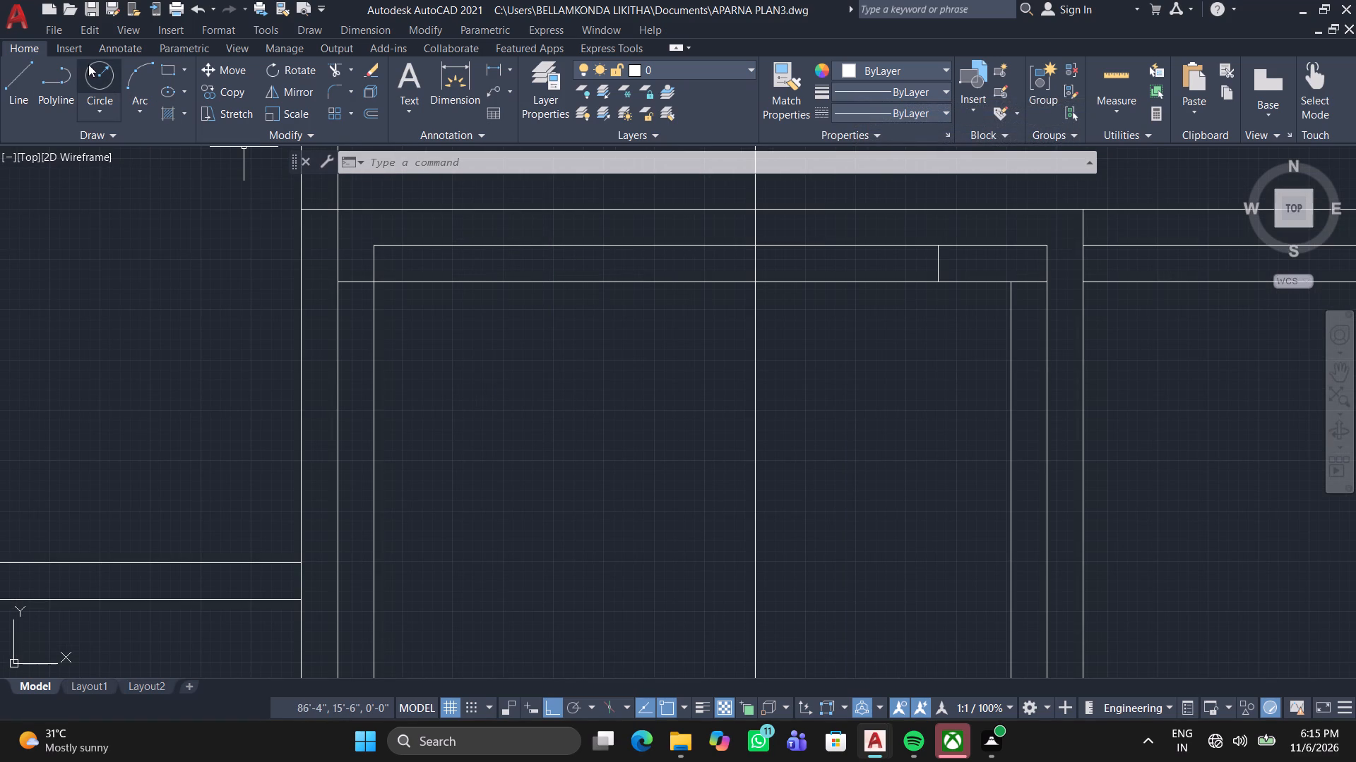
click(31, 85)
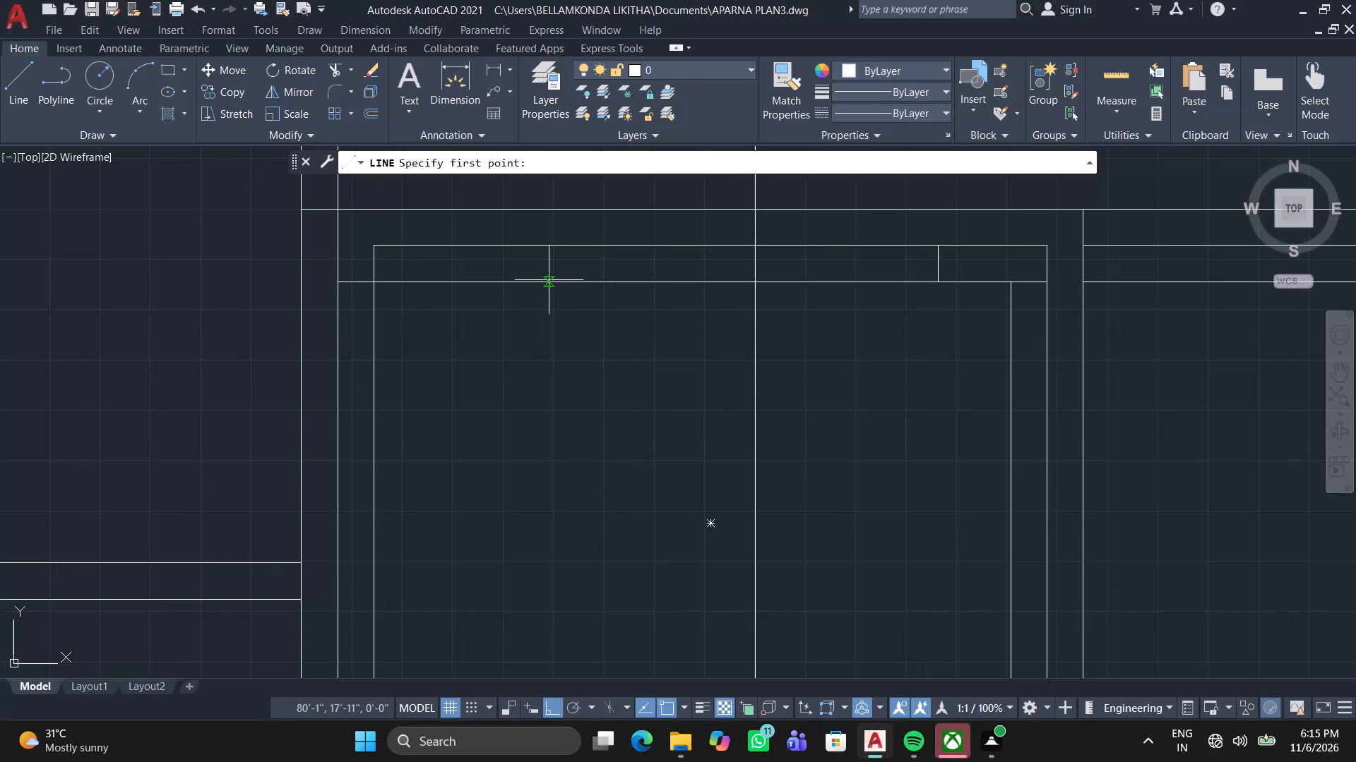
click(549, 280)
click(549, 248)
key(space)
Trim the southwest room's innermost west line and the innermost top line between the western short line and the long vertical line.
middle_drag(529, 368, 552, 306)
scroll(551, 322, down, 1)
scroll(636, 399, down, 1)
middle_drag(634, 400, 629, 317)
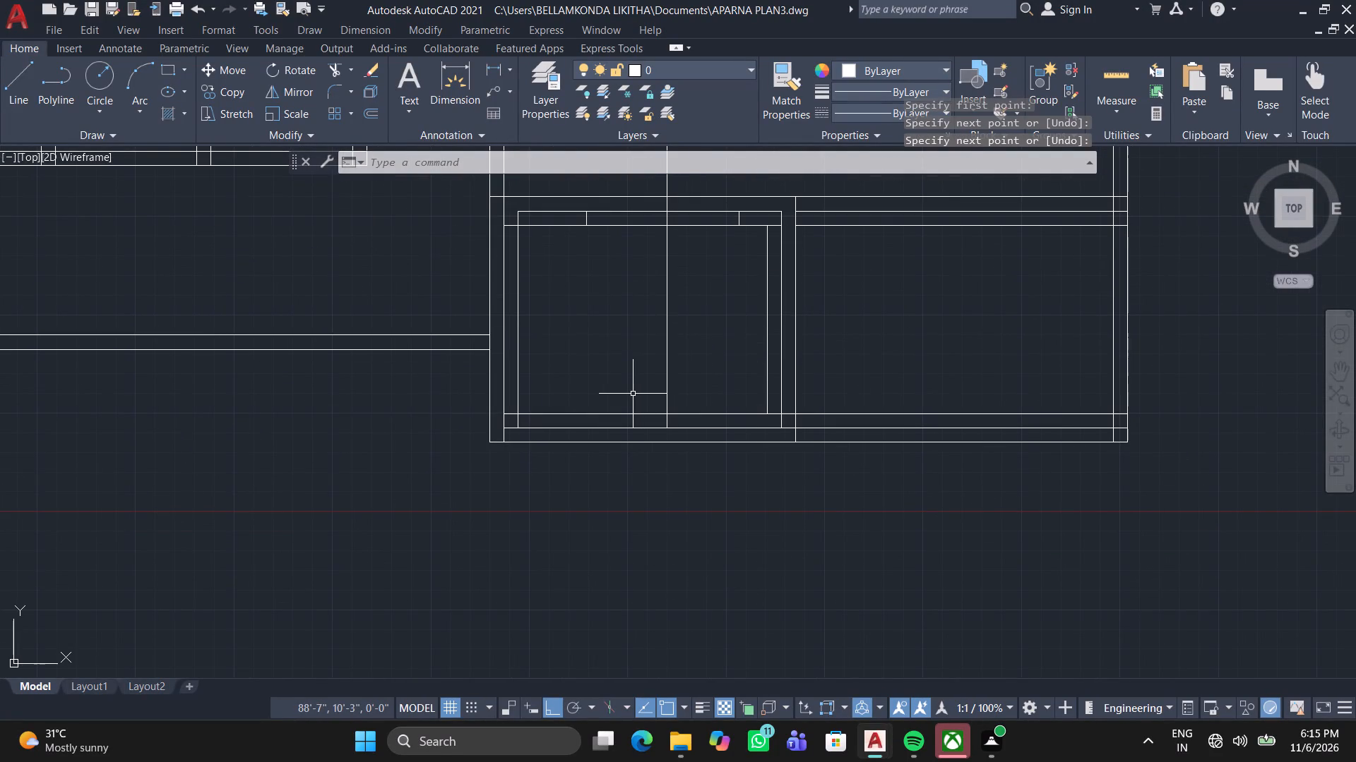
scroll(534, 361, up, 1)
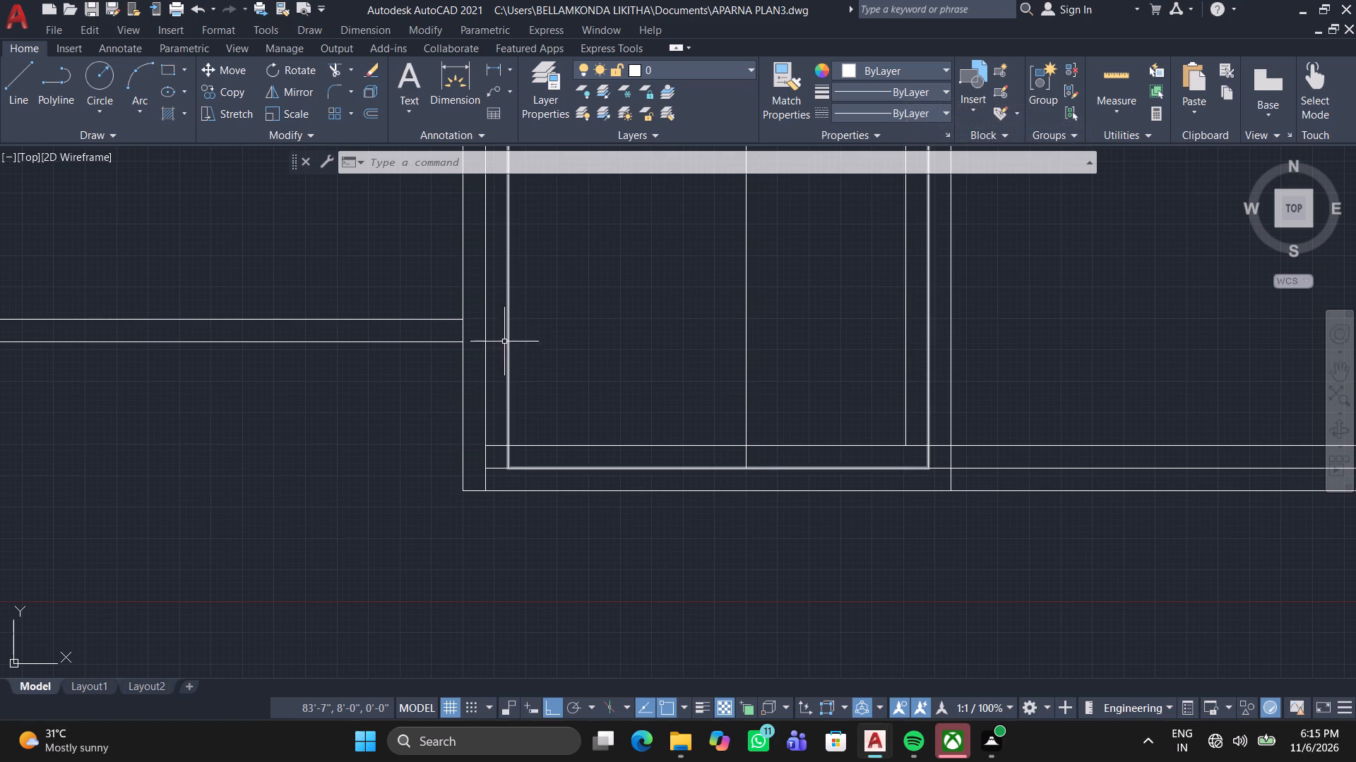
middle_drag(572, 272, 555, 471)
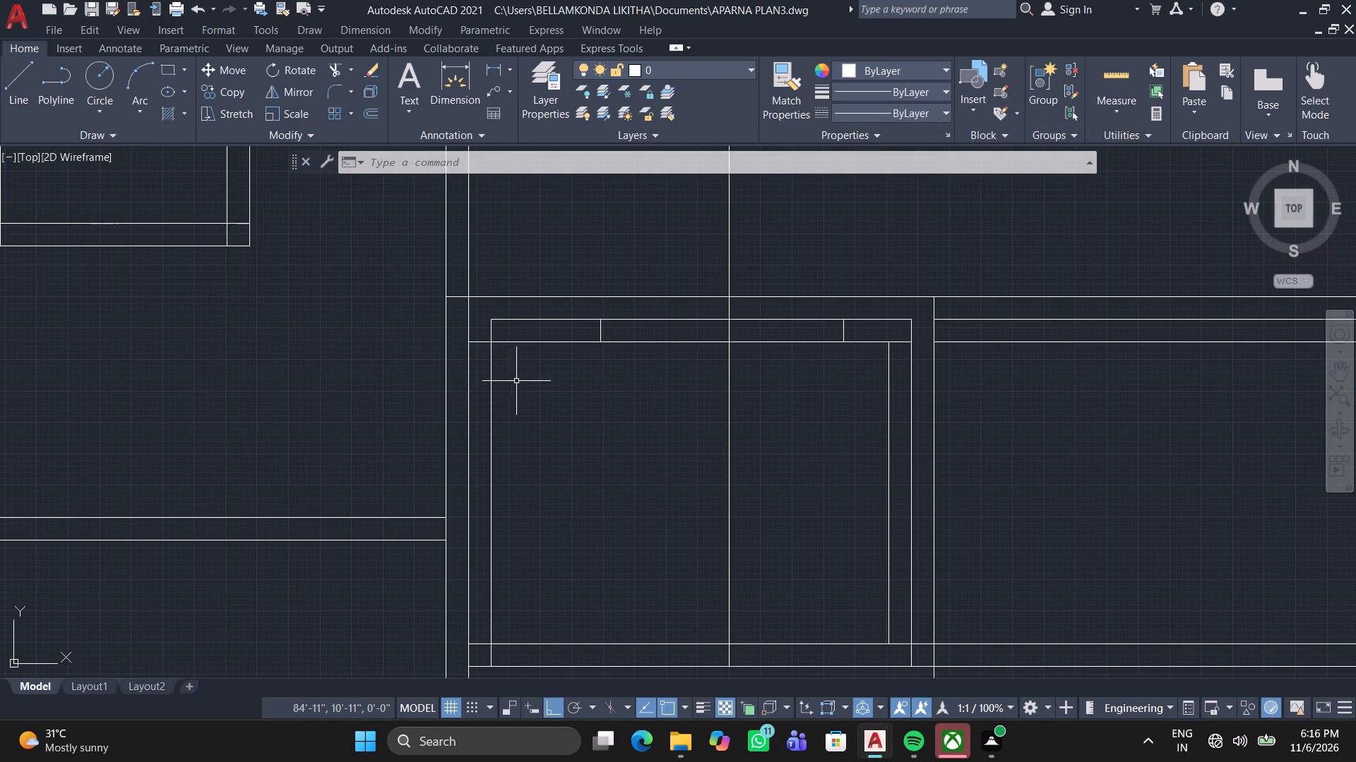
click(333, 69)
click(483, 380)
click(530, 377)
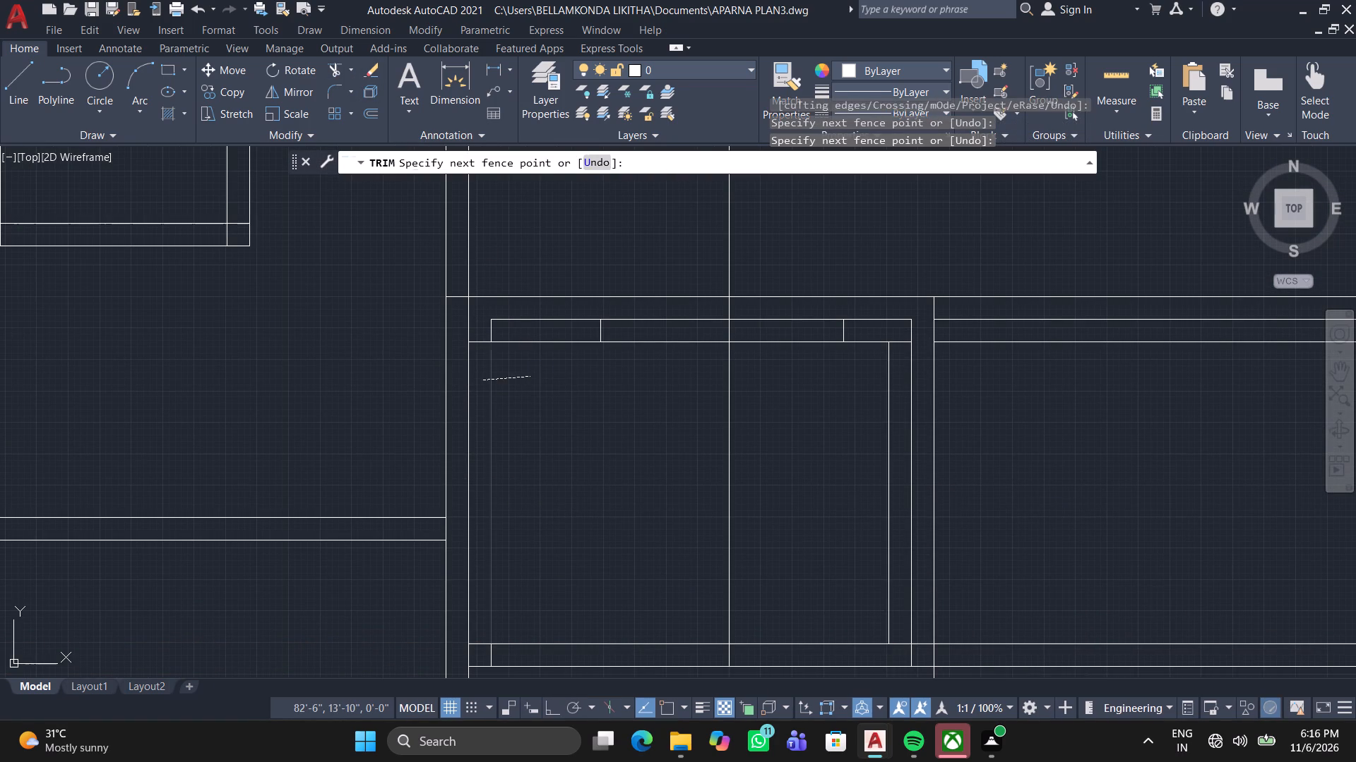
click(650, 338)
click(650, 369)
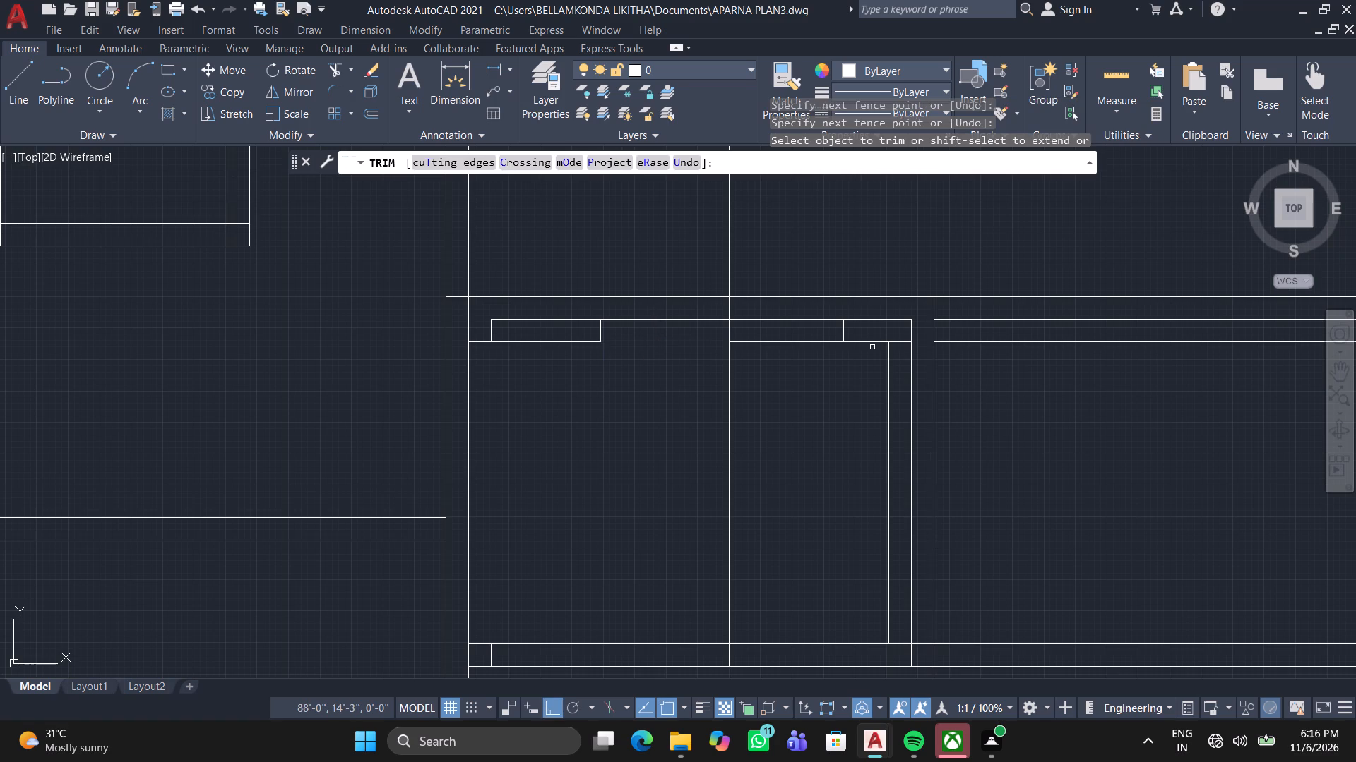
Trim the southwest room's innermost east line and the innermost top line's portion east of the eastern short vertical line.
scroll(884, 346, up, 2)
click(876, 310)
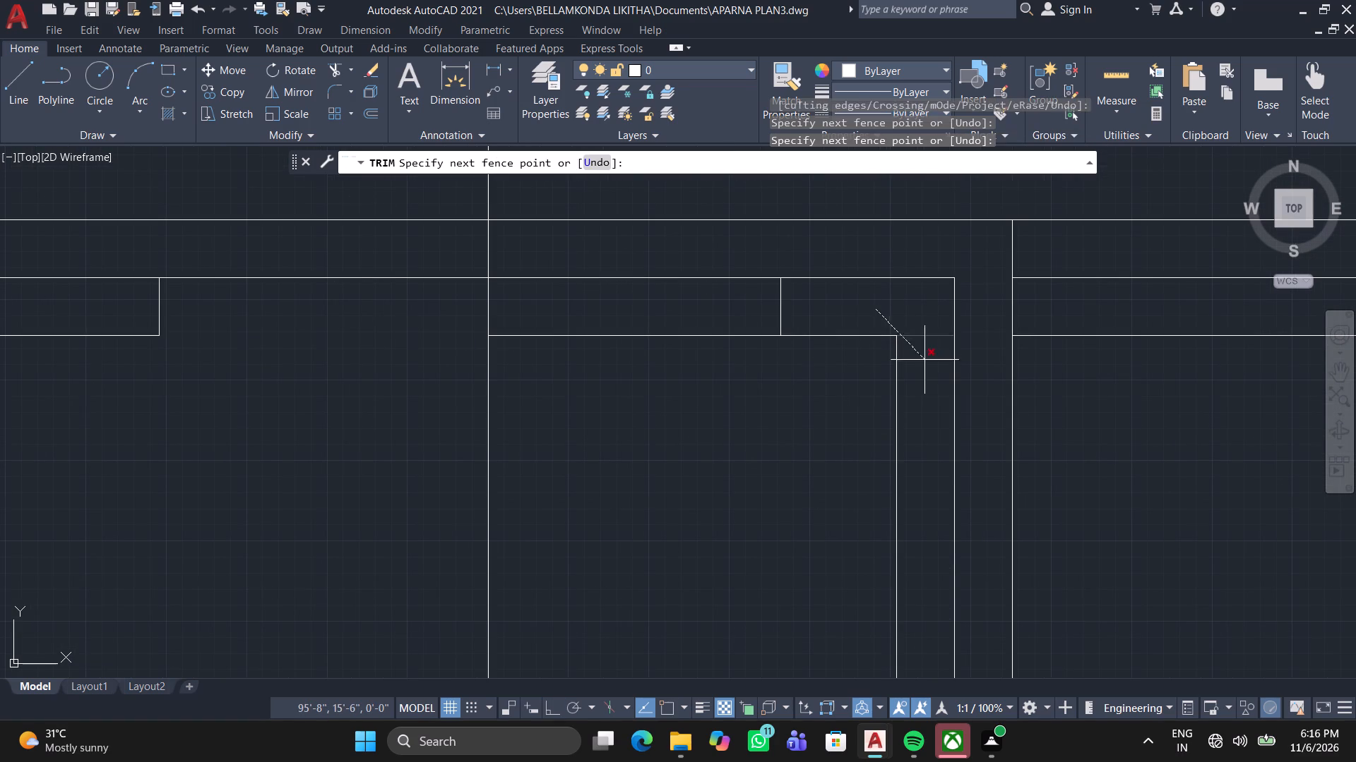
click(924, 369)
drag(914, 380, 905, 382)
click(841, 409)
click(841, 317)
click(863, 392)
scroll(863, 397, down, 2)
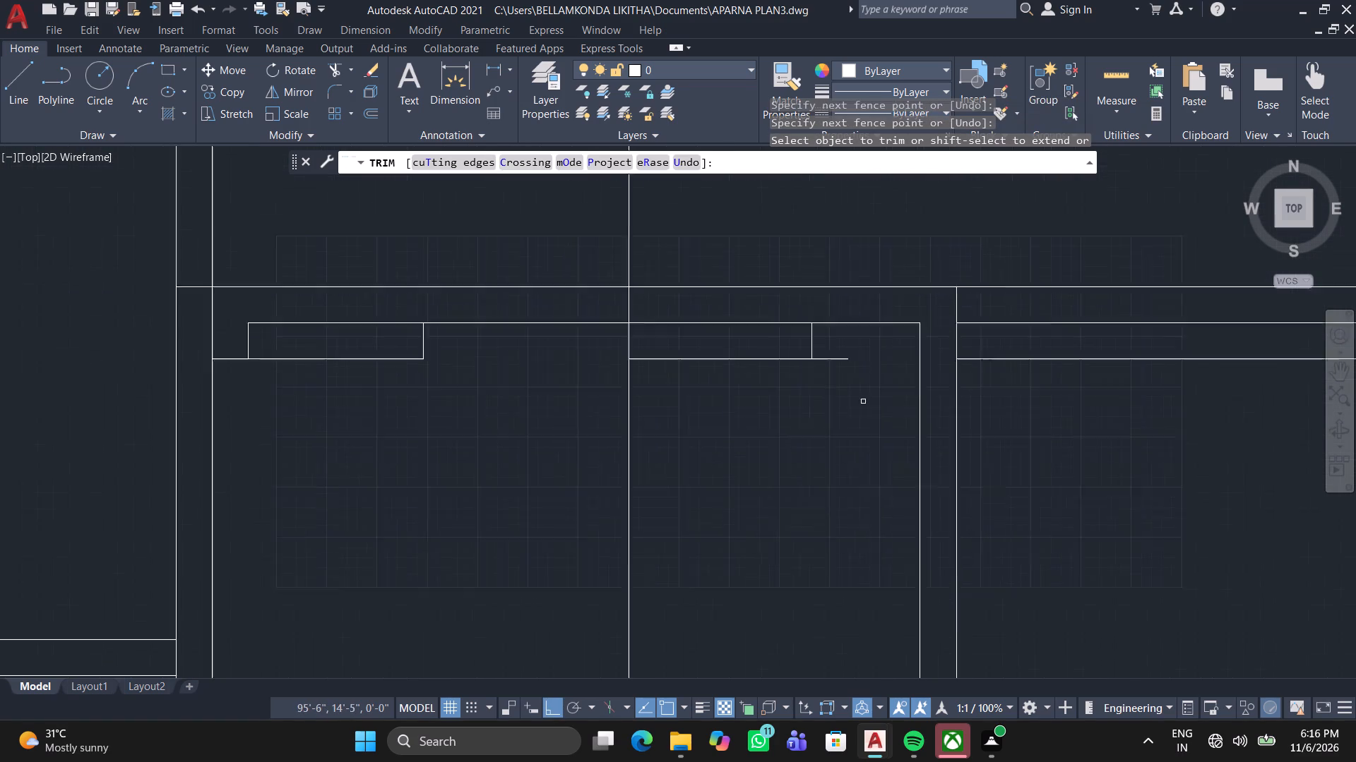
scroll(837, 383, up, 4)
drag(838, 380, 846, 377)
click(869, 293)
Trim the long vertical line's portion running through the inside of the southwest room, between its innermost top and bottom lines.
scroll(862, 362, down, 4)
middle_drag(852, 500, 763, 353)
click(653, 302)
click(584, 301)
middle_drag(687, 307, 690, 301)
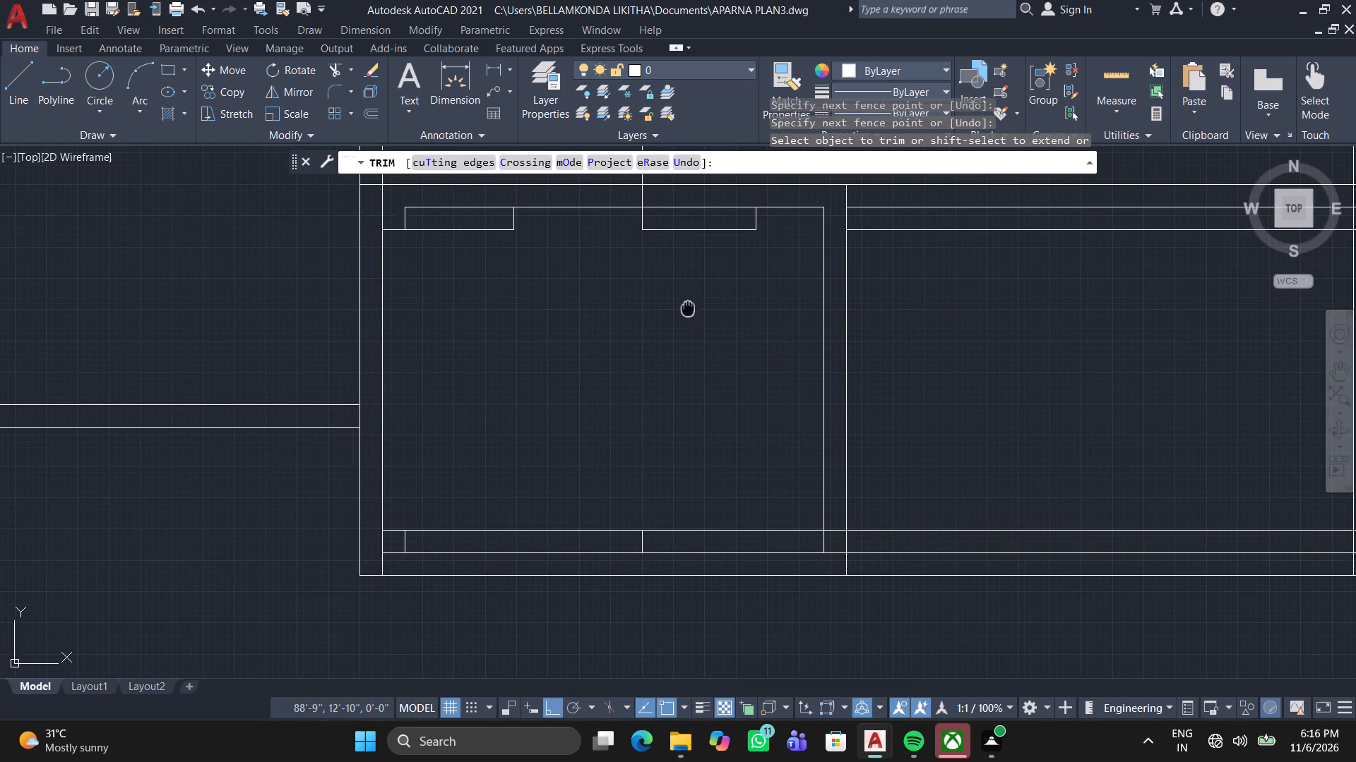
middle_drag(690, 301, 710, 239)
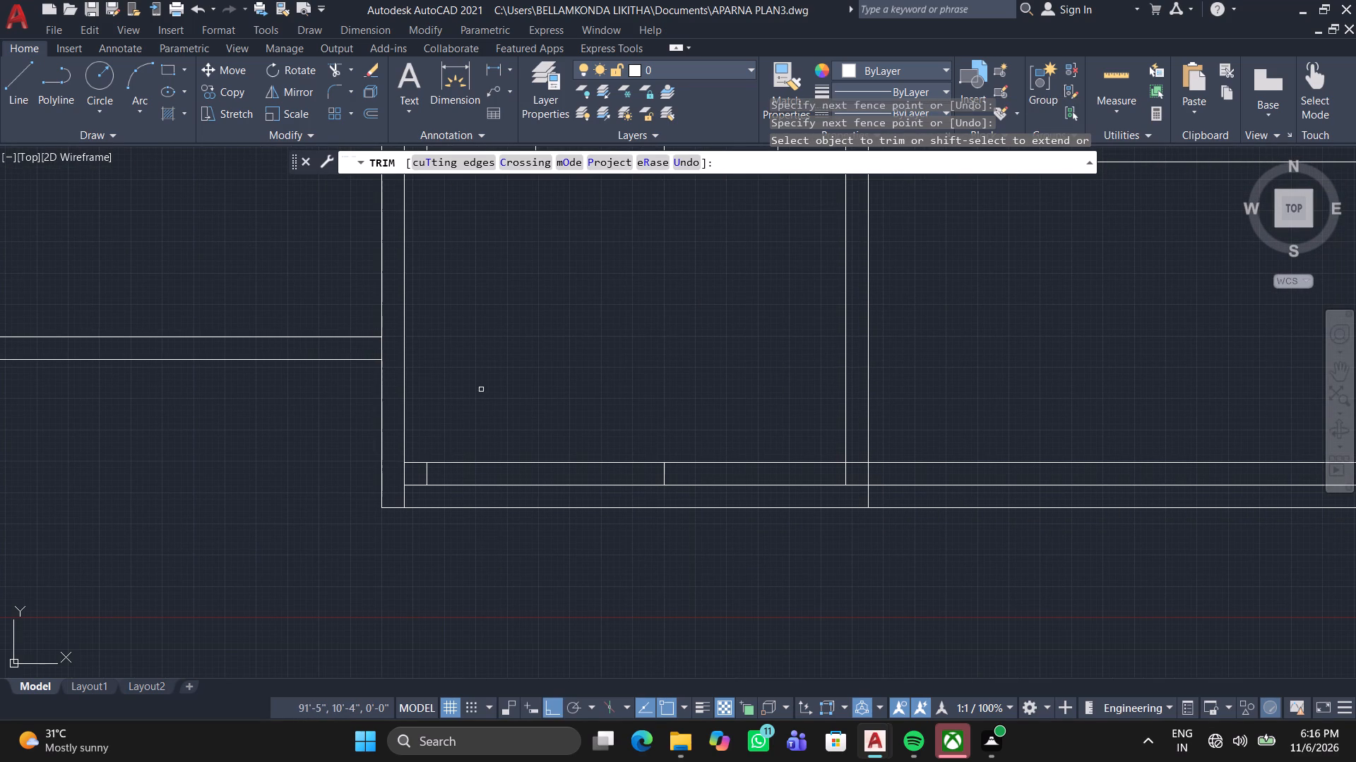
Draw an L-shaped jog in the southwest room from the short line near the southwest corner, about 5'-4" north, then west to the west wall line.
scroll(482, 385, down, 1)
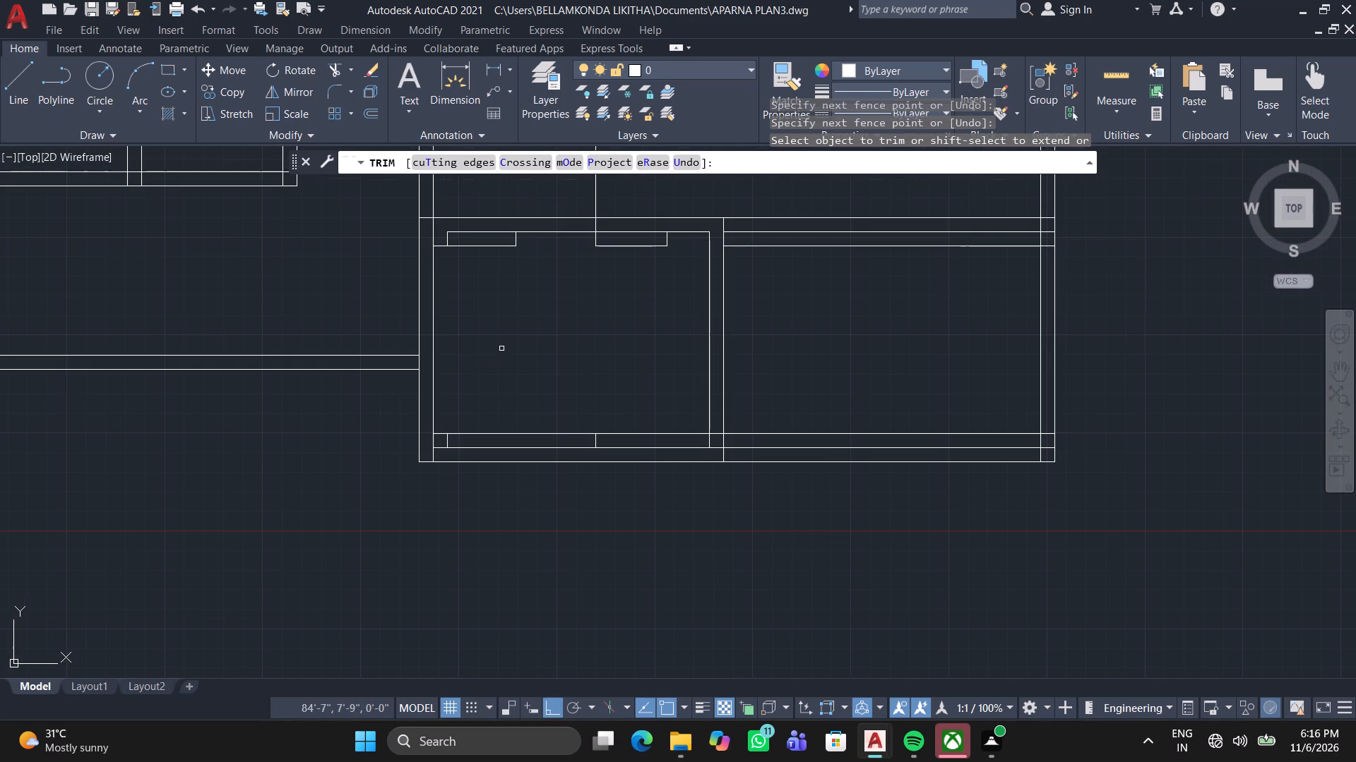
key(Escape)
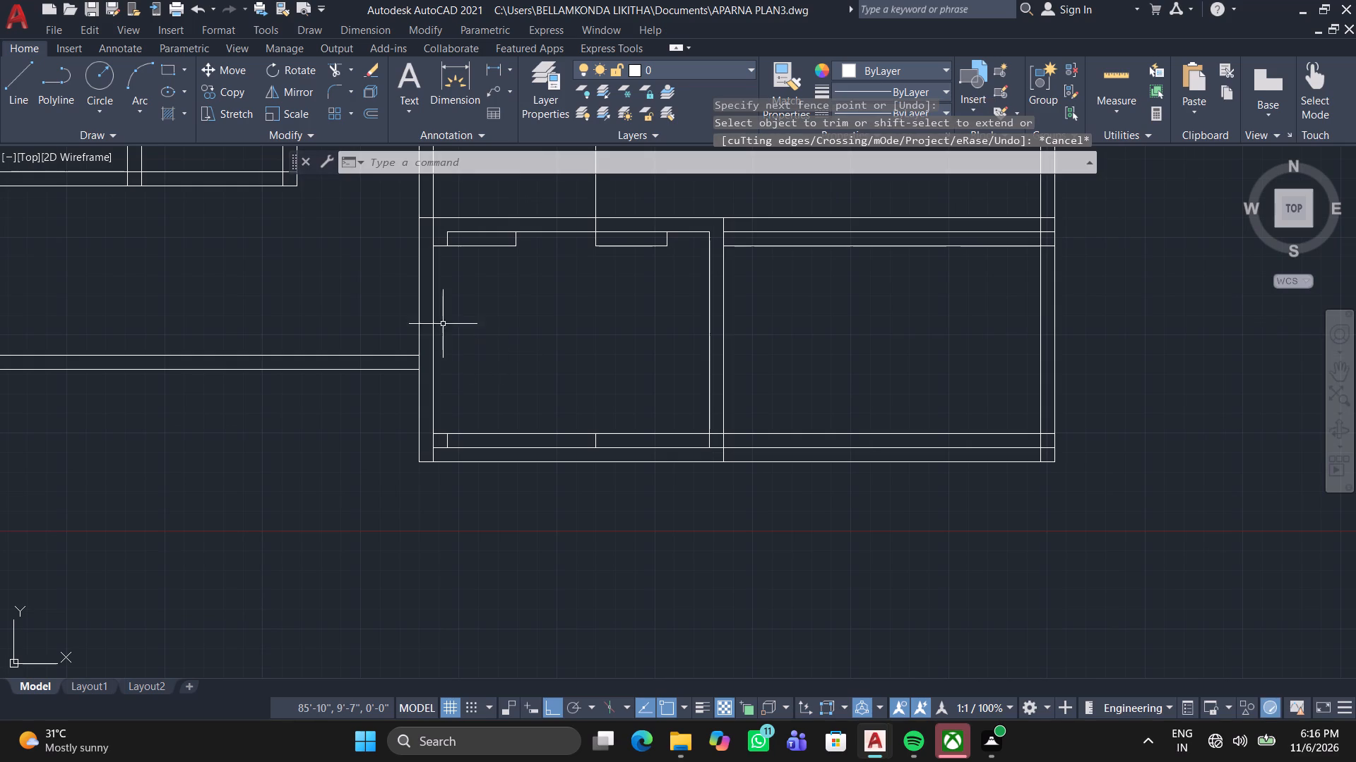
scroll(390, 272, up, 1)
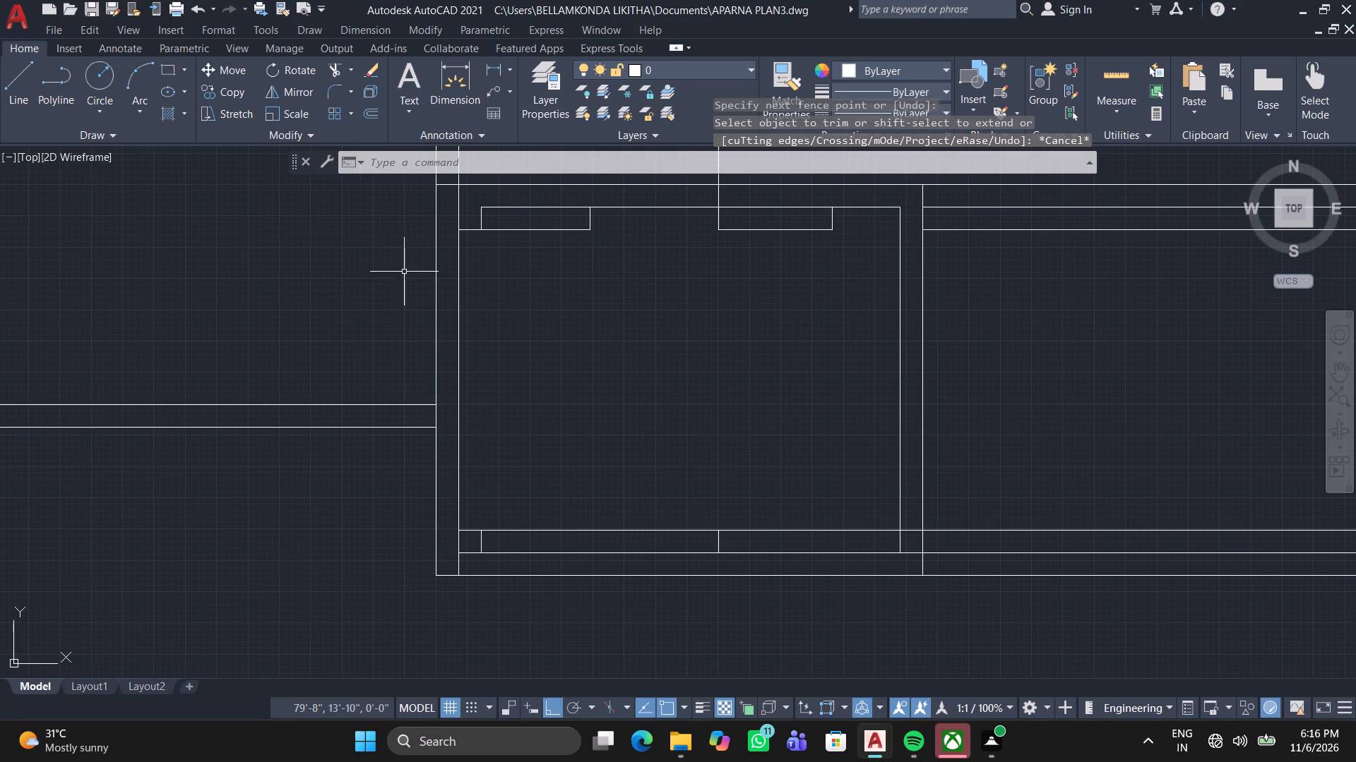
click(22, 99)
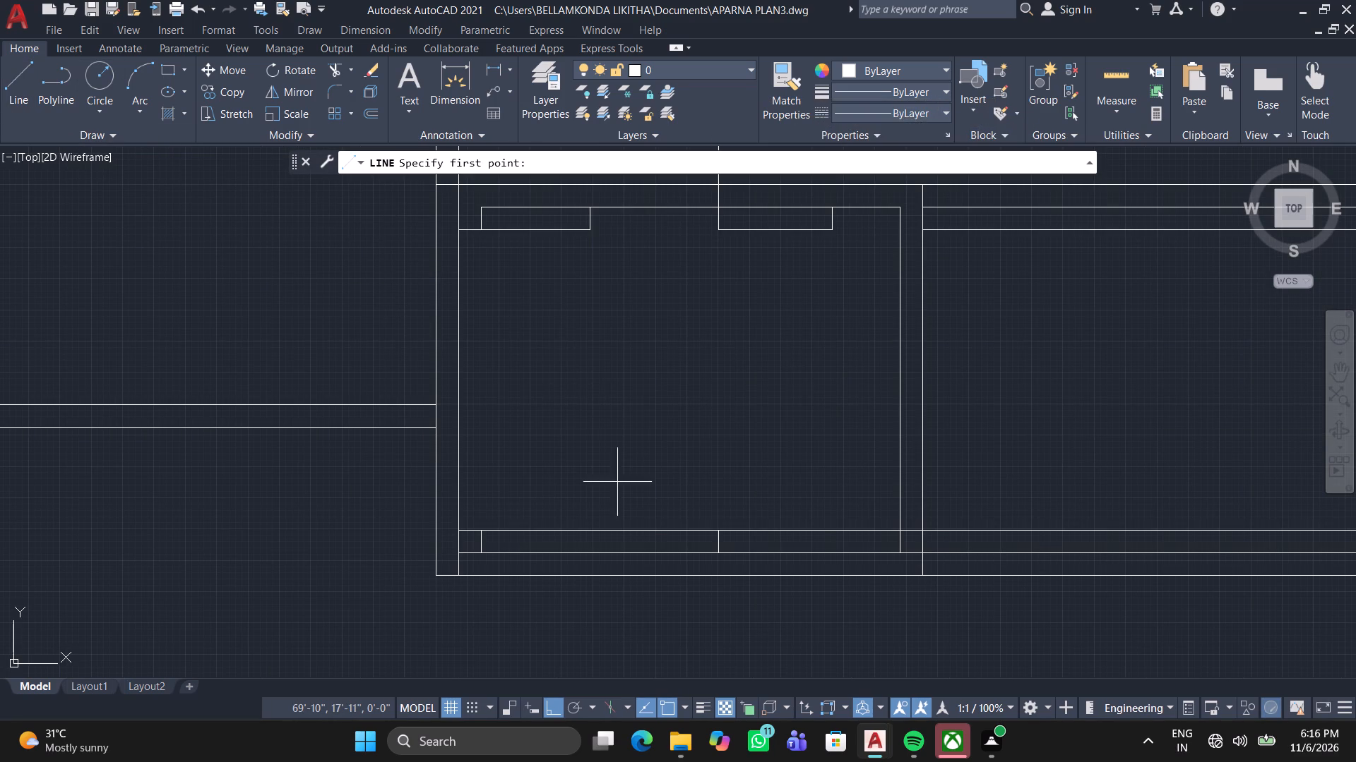
scroll(636, 531, up, 1)
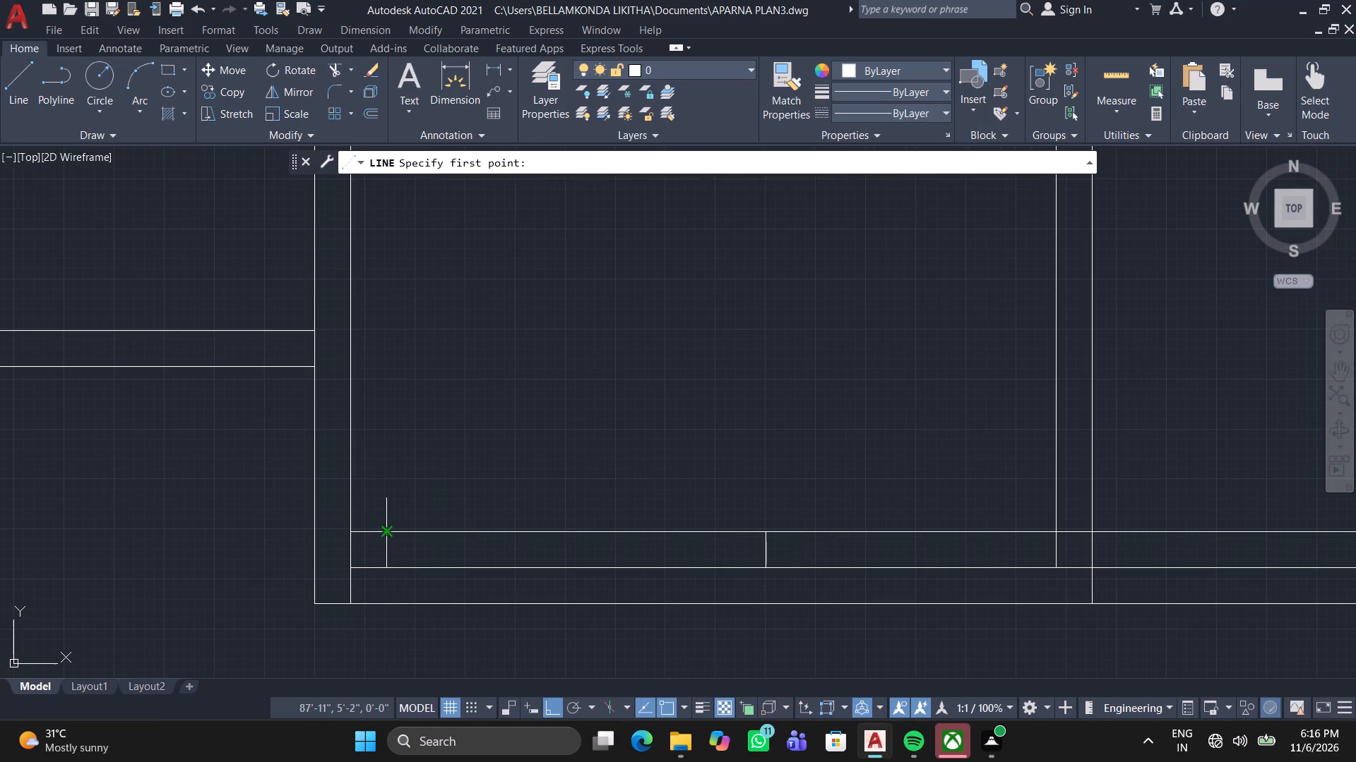
click(388, 529)
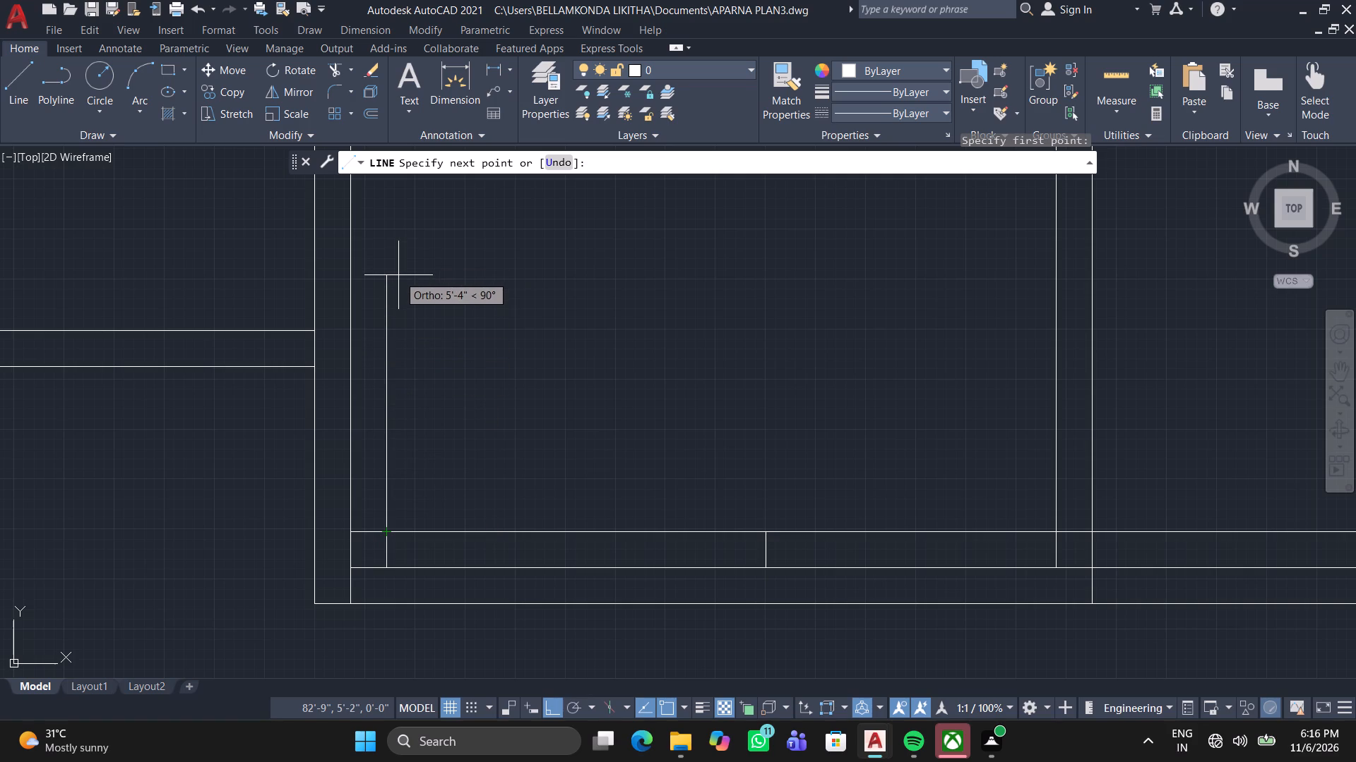
click(398, 275)
click(355, 276)
key(space)
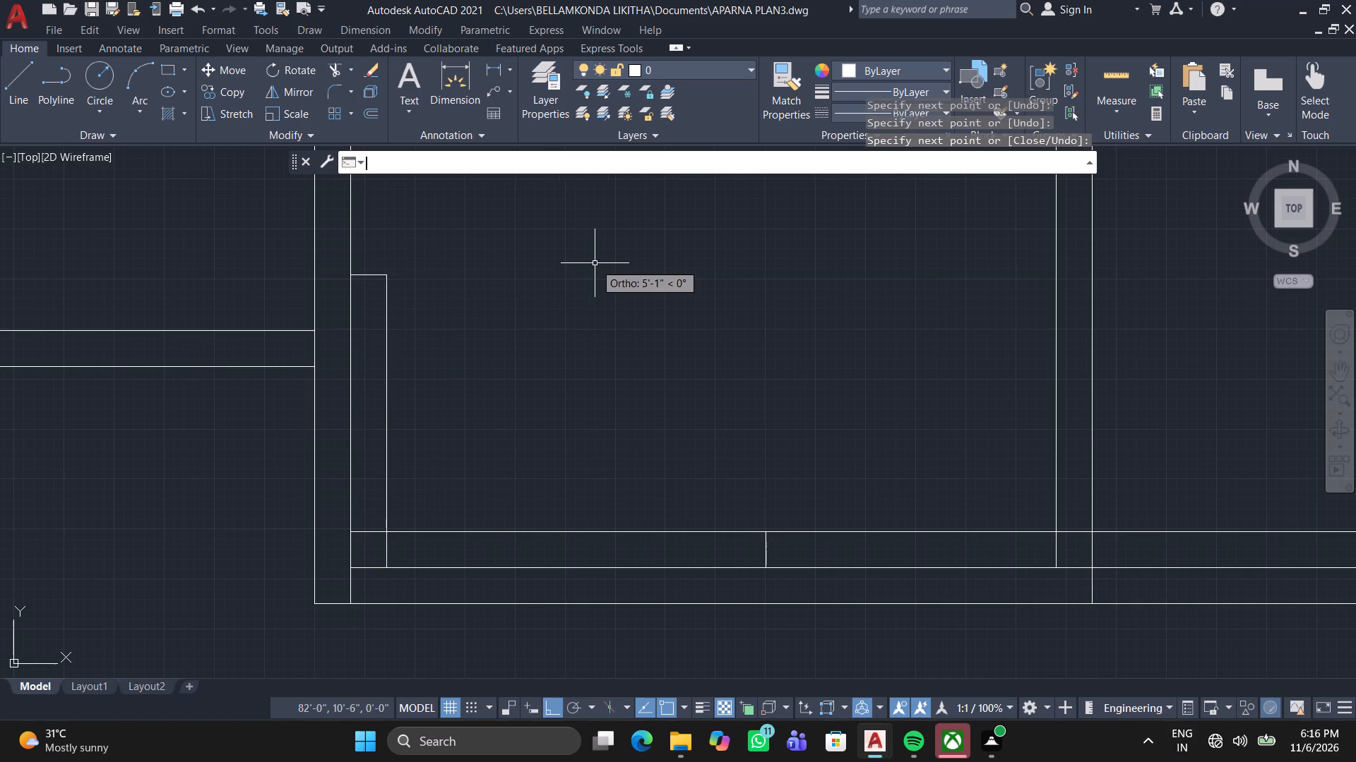
Trim the inner west wall line beside the new jog and the innermost bottom line's stub west of the jog's vertical line.
click(338, 69)
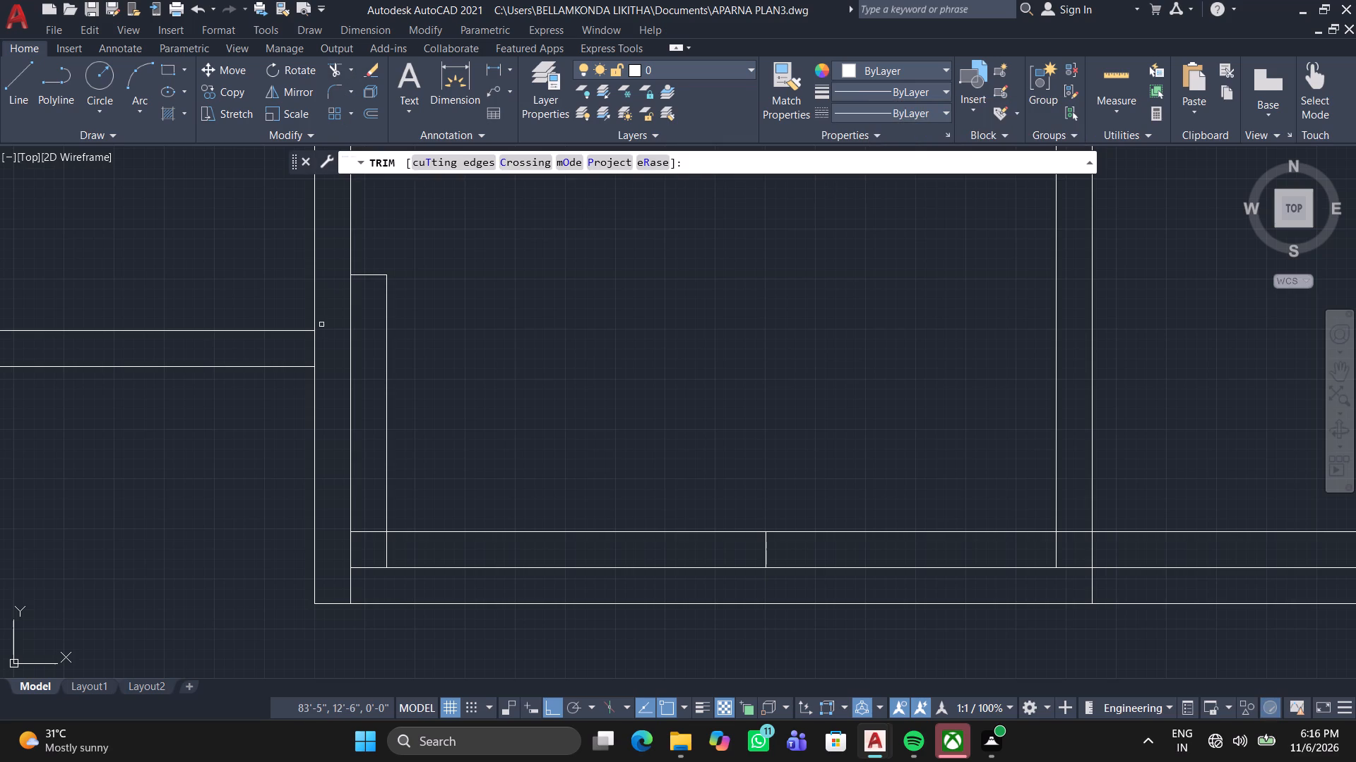
click(334, 355)
click(371, 337)
middle_drag(343, 506, 406, 368)
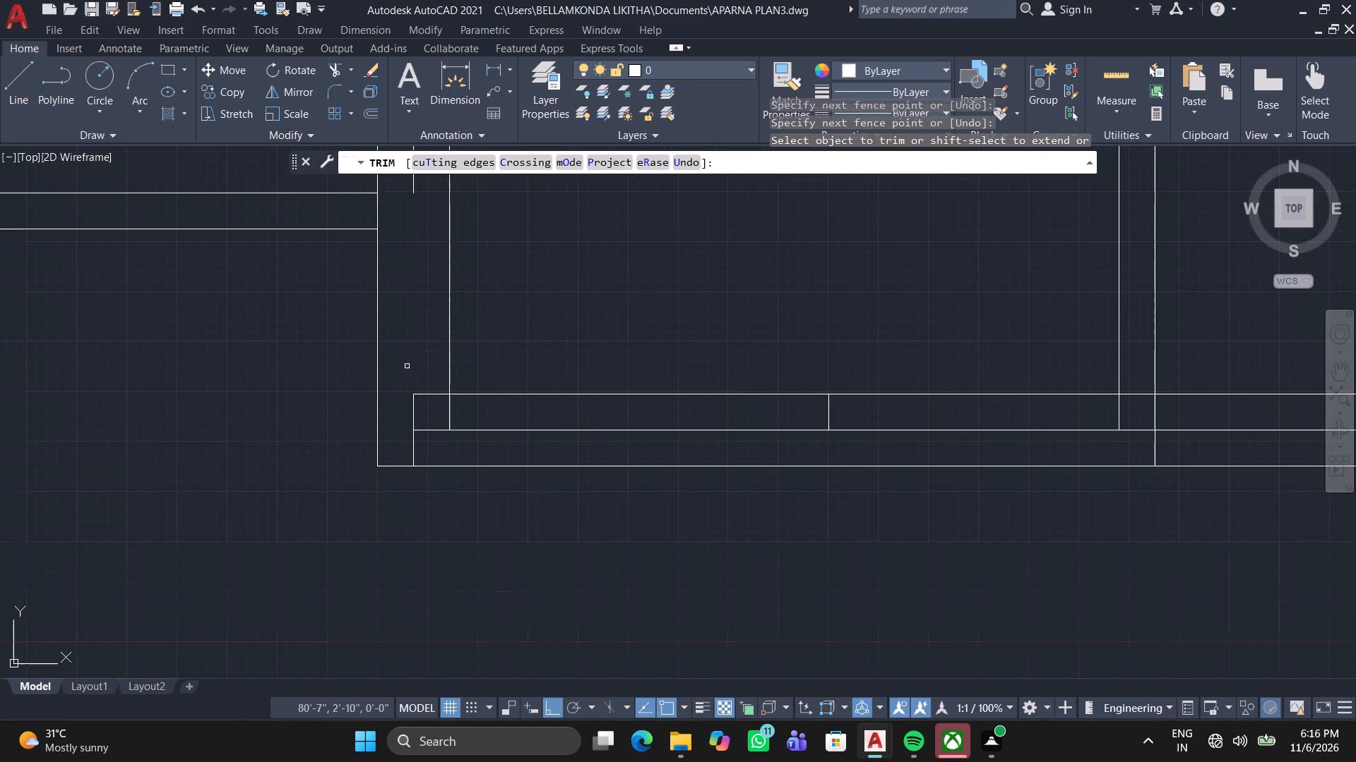
click(436, 417)
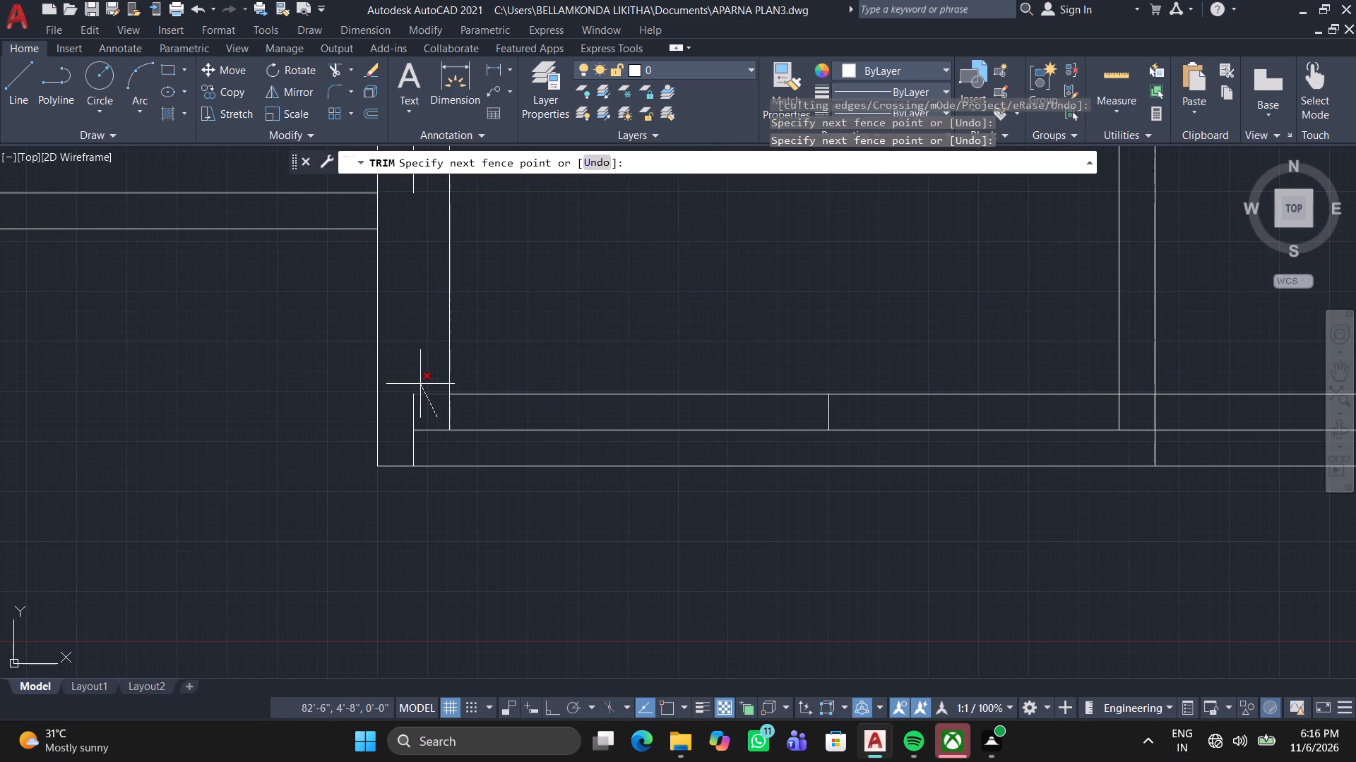
click(421, 369)
click(427, 415)
click(413, 417)
middle_drag(389, 303, 406, 339)
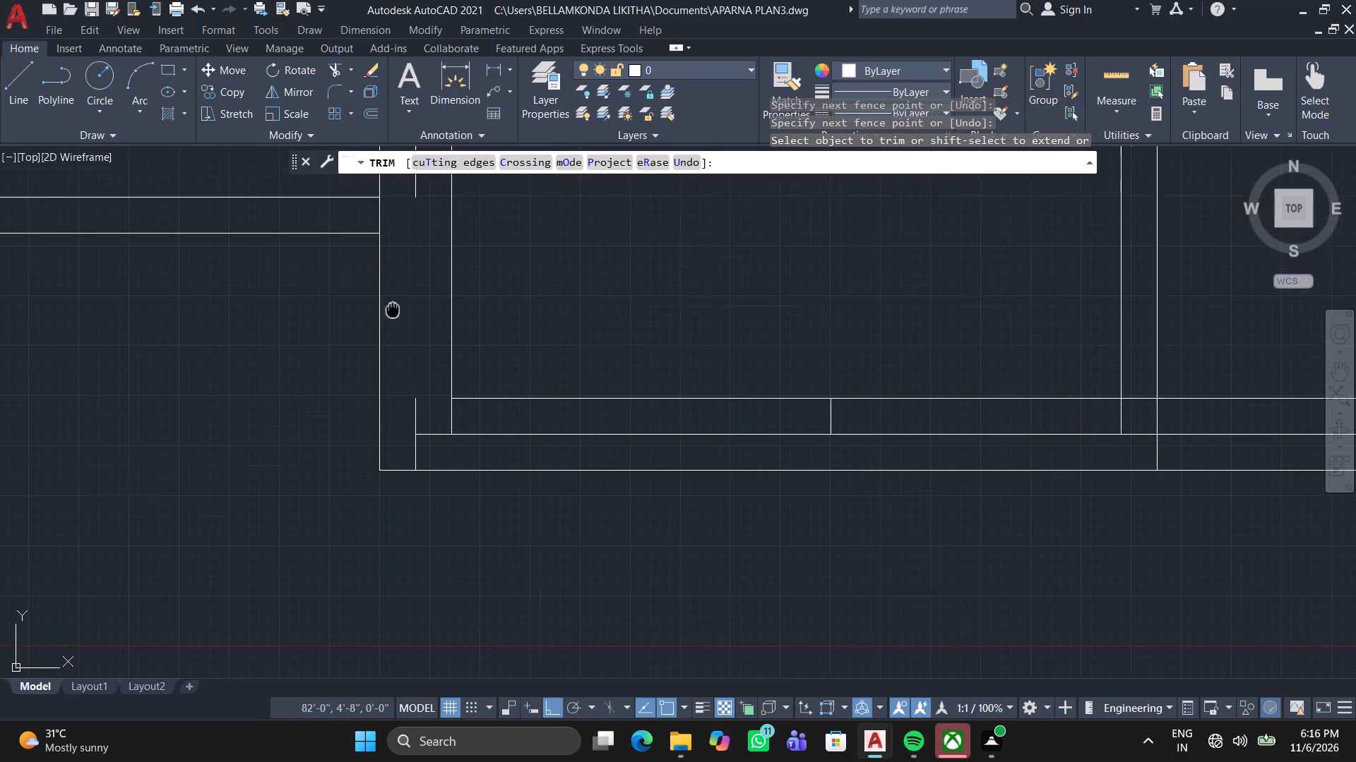
middle_drag(406, 339, 438, 439)
drag(451, 320, 463, 325)
click(477, 324)
middle_drag(438, 408, 445, 379)
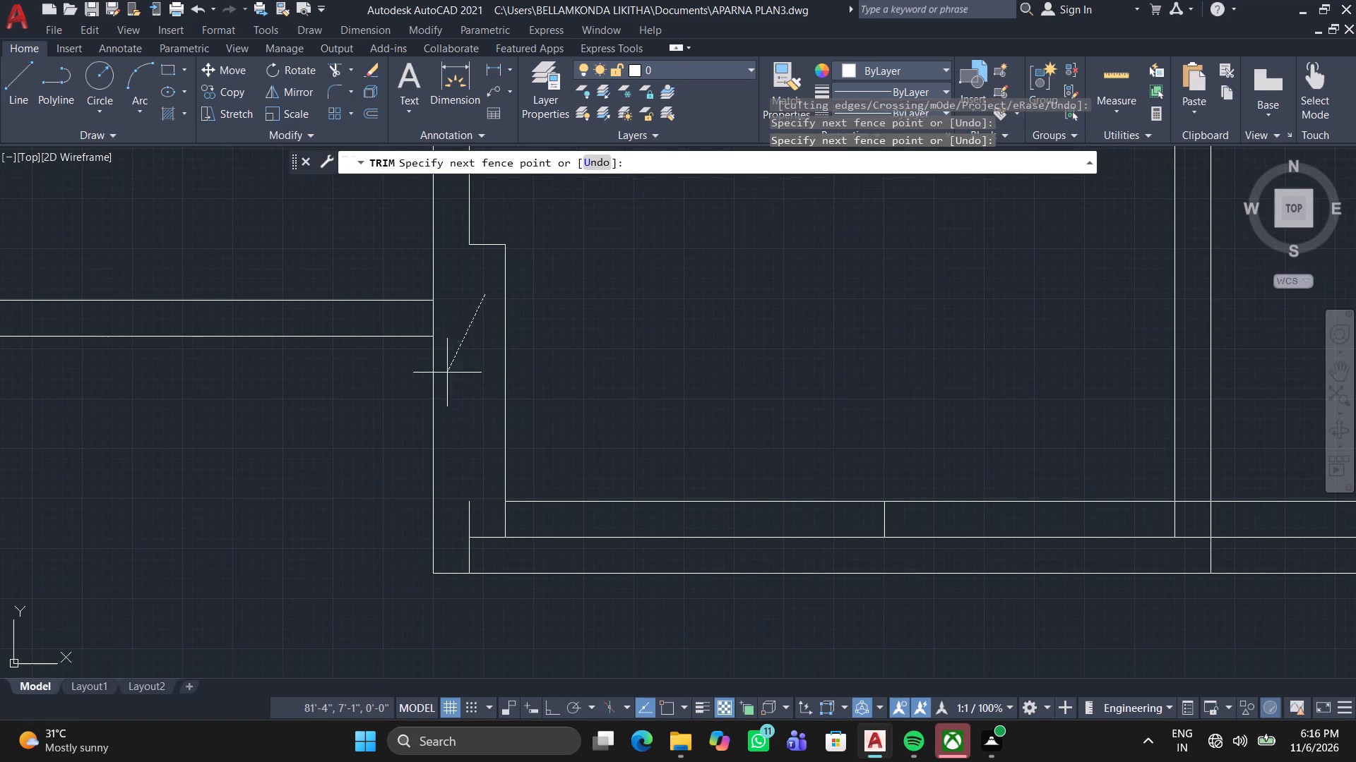
click(473, 360)
Trim the remaining stubs in the southwest corner and the middle bottom line's portion west of the short vertical line.
middle_drag(451, 508, 474, 382)
click(495, 442)
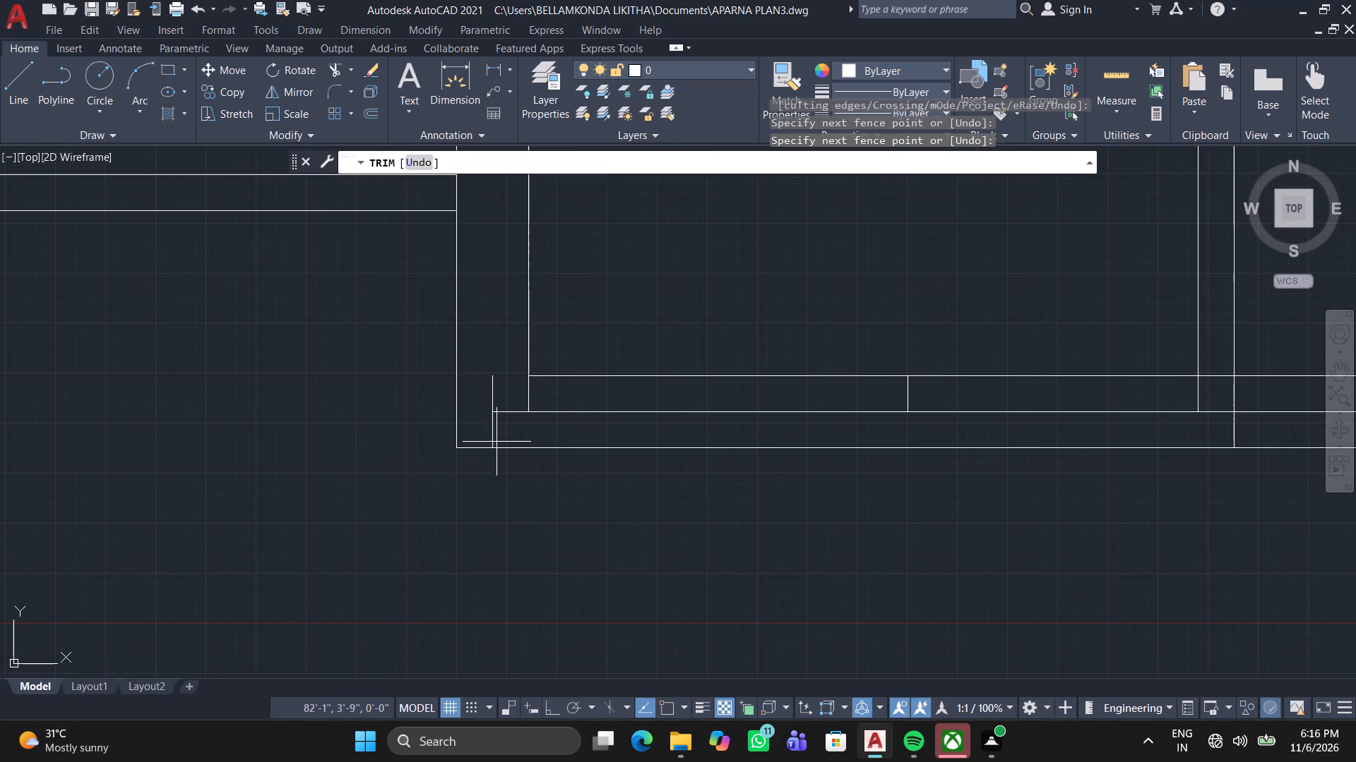
click(509, 407)
click(499, 407)
click(487, 415)
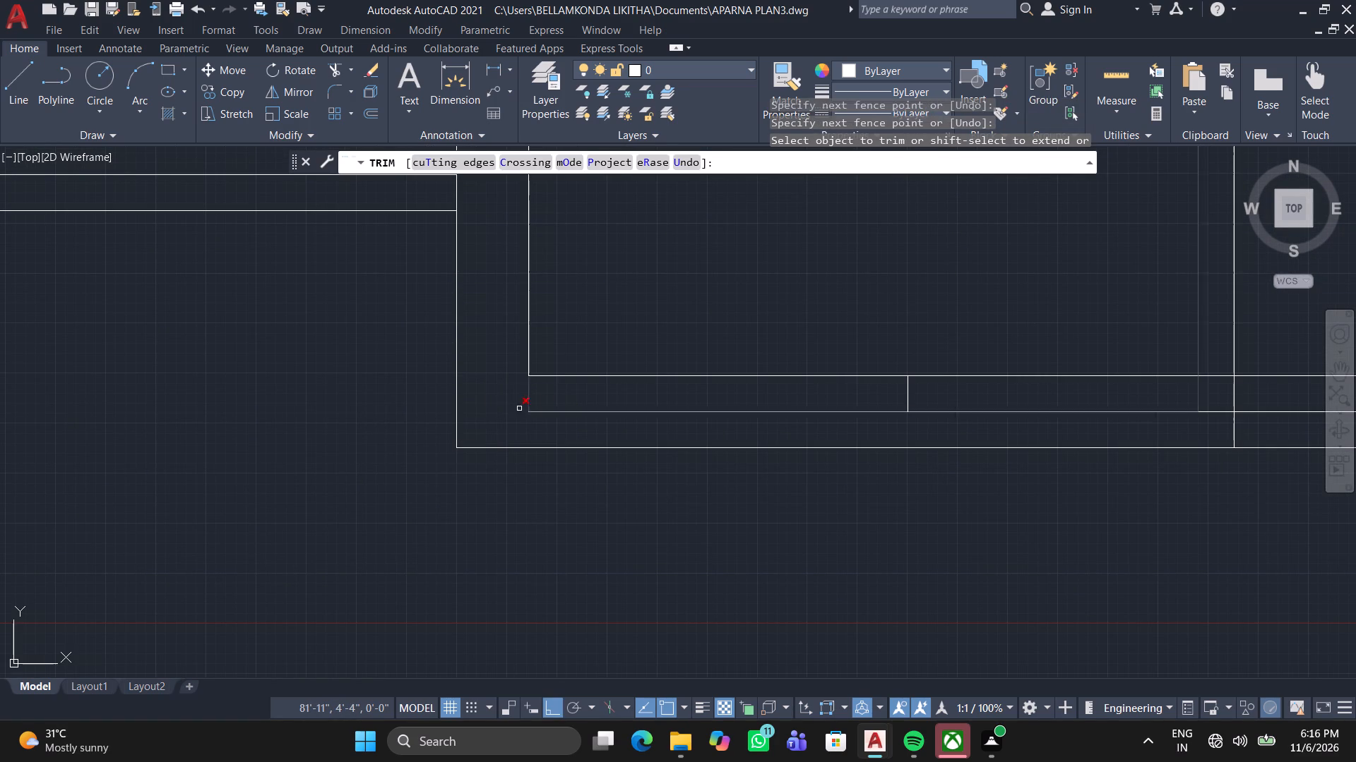
click(510, 401)
click(563, 387)
click(570, 392)
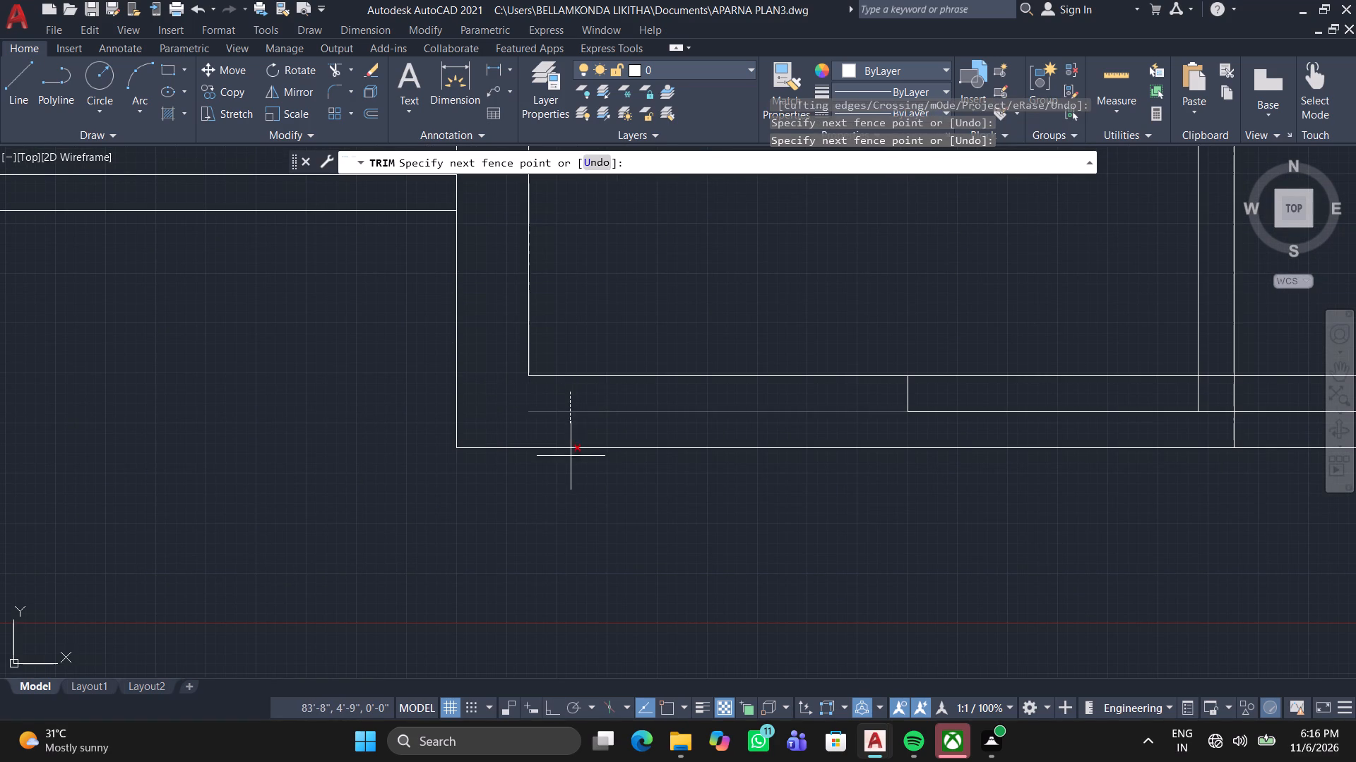
click(578, 426)
Trim the innermost bottom line from the short vertical line through the room's east wall, and the middle bottom line across that wall's thickness.
scroll(726, 418, down, 1)
middle_drag(727, 423, 339, 399)
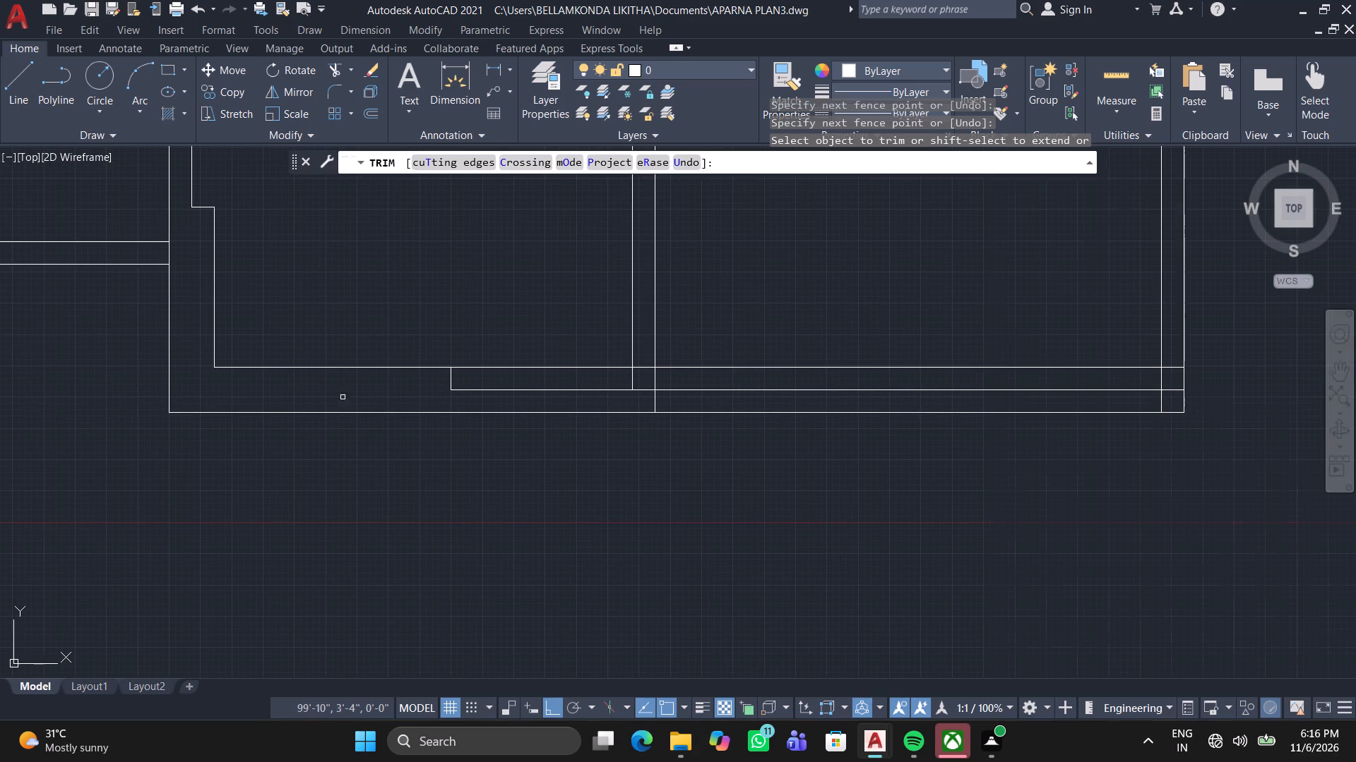
scroll(660, 394, up, 2)
click(484, 351)
click(487, 294)
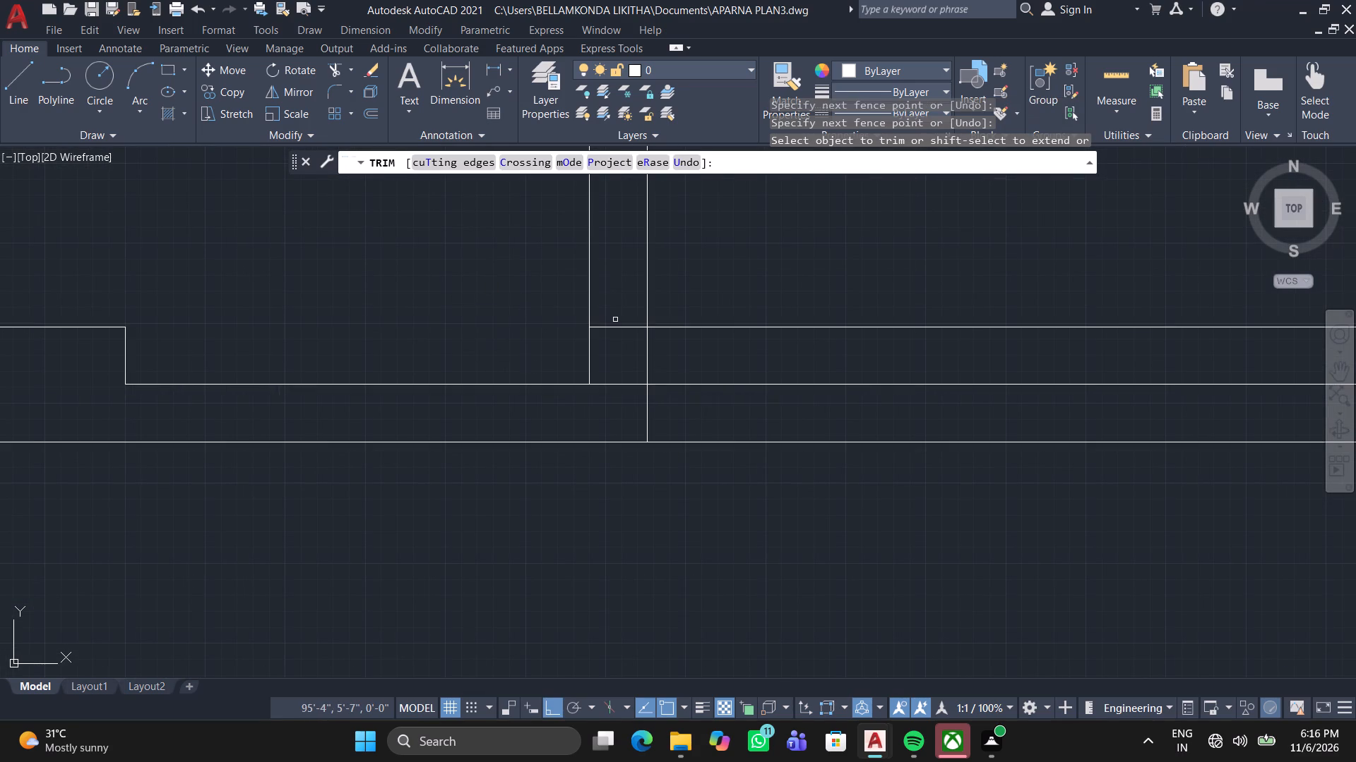
click(610, 343)
click(619, 296)
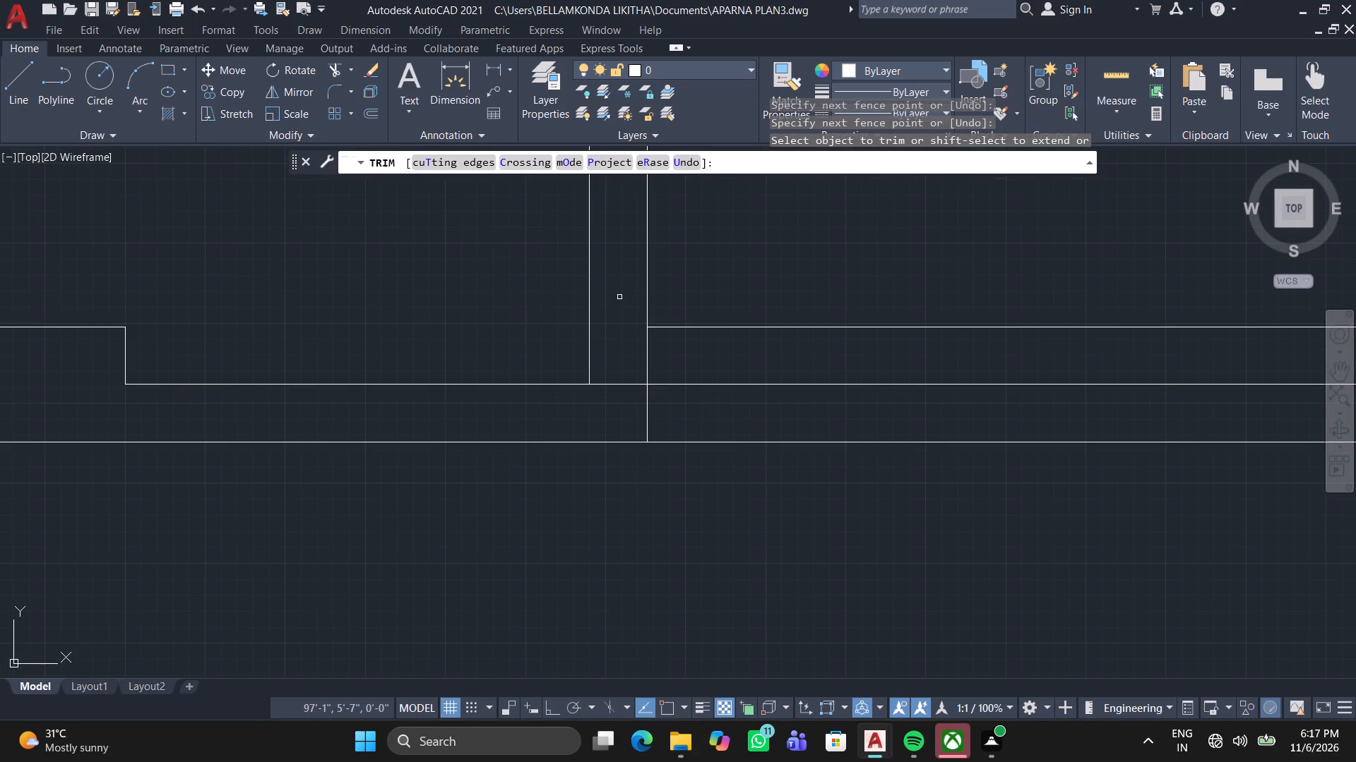
click(619, 401)
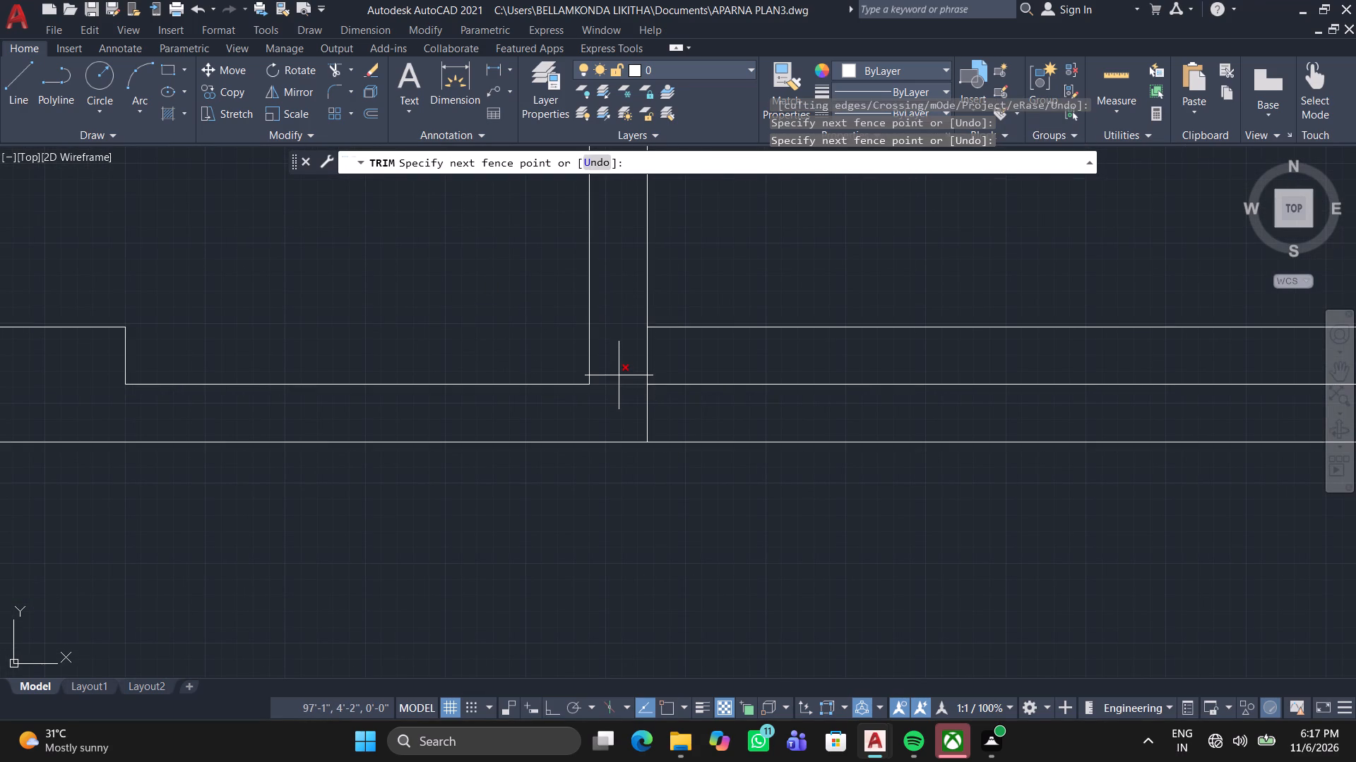
click(619, 375)
Trim the southwest room's northwest corner: the inner west line's upper end, the short western vertical line, and the middle top line over the western projection.
scroll(614, 374, down, 2)
middle_drag(686, 289, 713, 370)
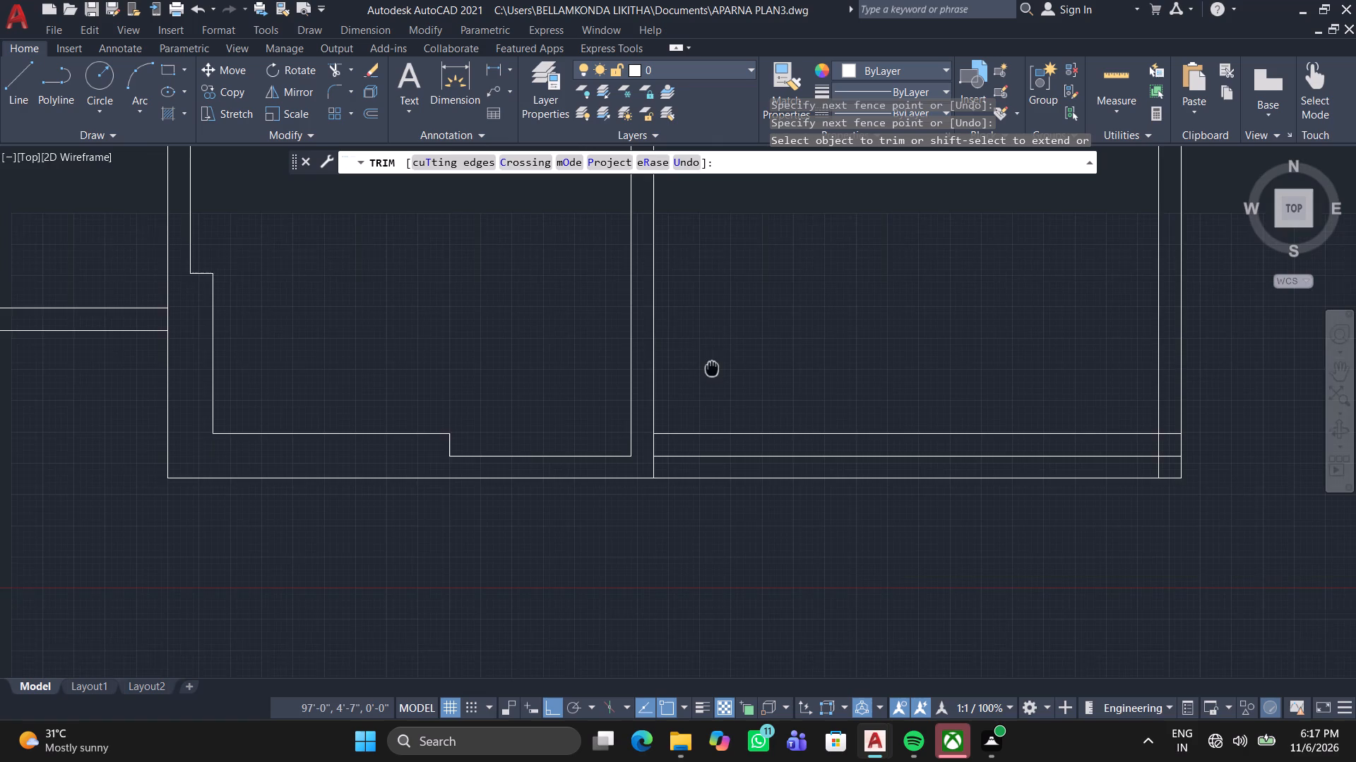
middle_drag(713, 370, 713, 373)
scroll(713, 363, down, 2)
scroll(626, 296, up, 3)
middle_drag(631, 309, 709, 480)
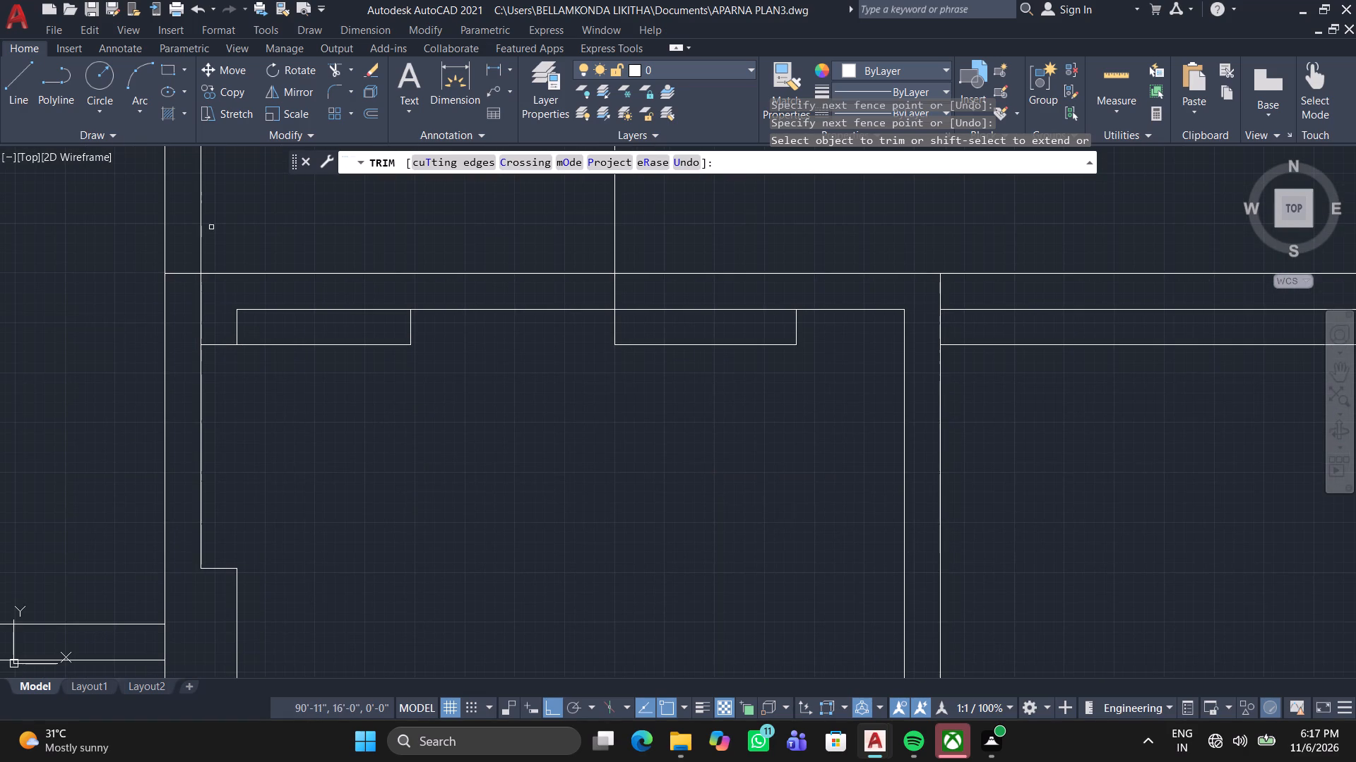
click(201, 315)
click(200, 312)
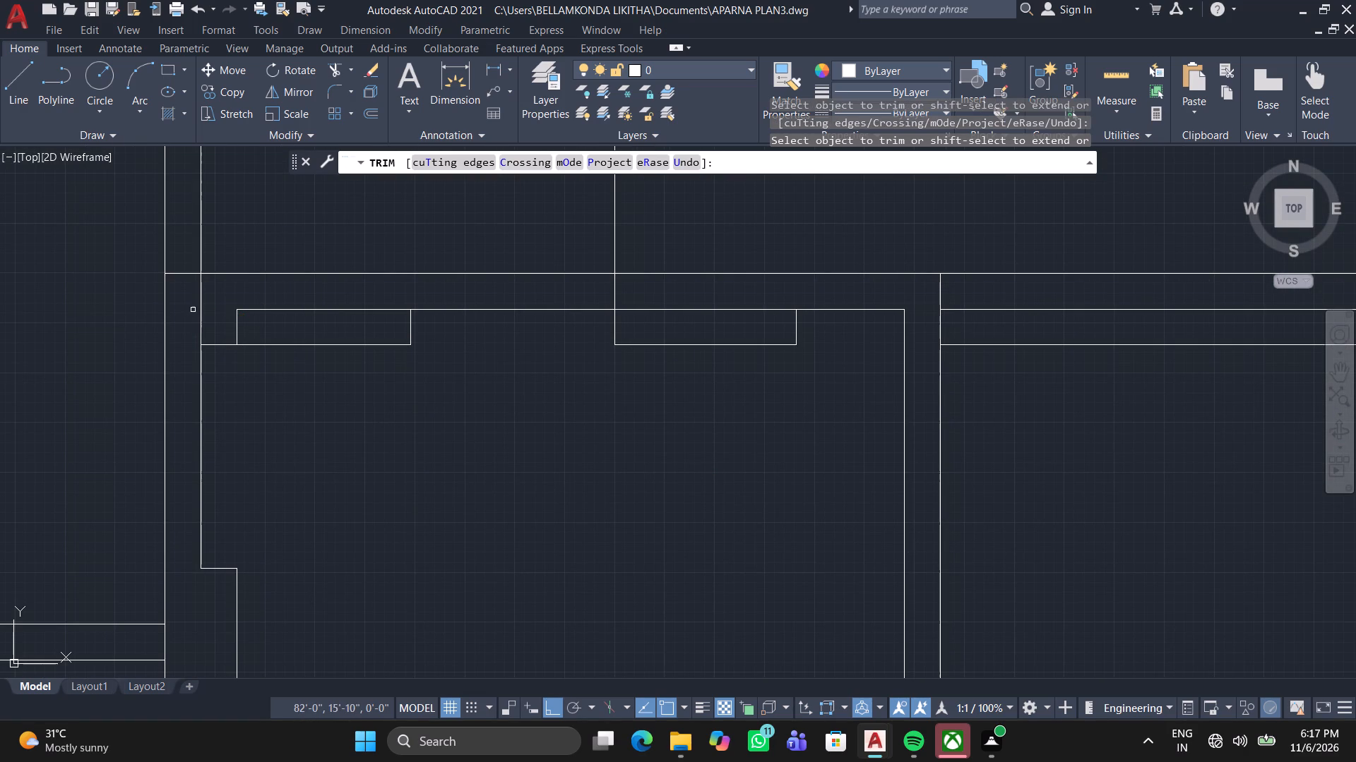
click(193, 309)
click(239, 310)
click(290, 298)
click(286, 320)
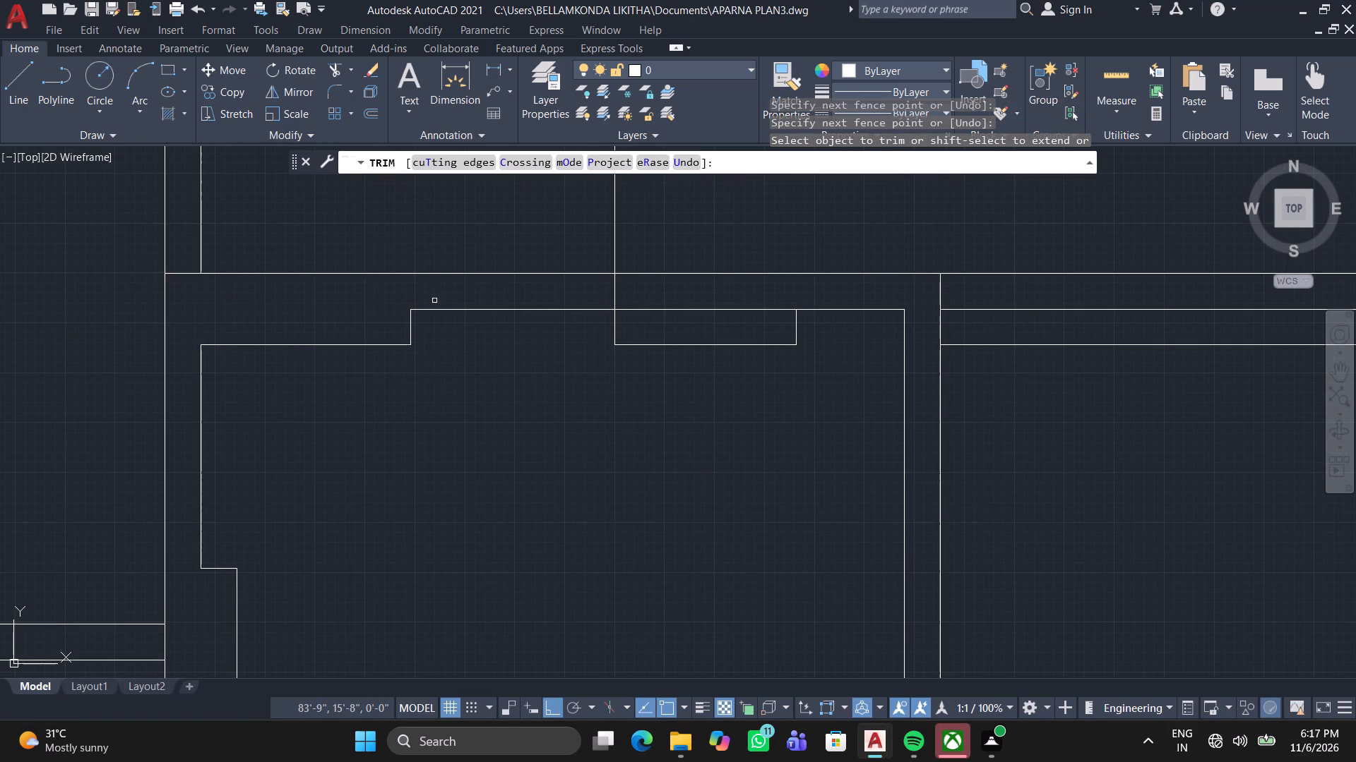
Trim the middle top line over the eastern projection and the long vertical line's portion crossing the southwest room's top wall.
scroll(731, 308, up, 2)
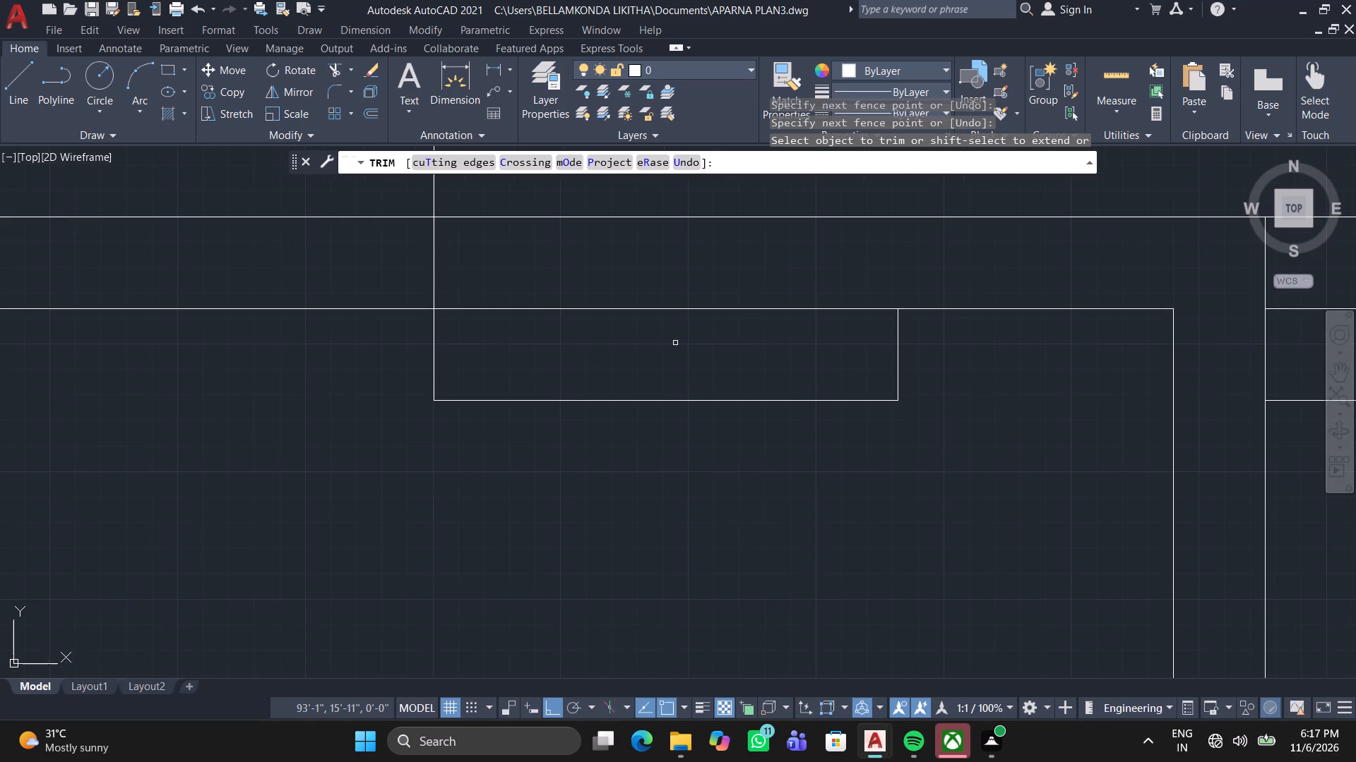
click(679, 351)
click(697, 279)
click(499, 277)
click(374, 285)
Draw a short vertical line across the three horizontal wall lines north of the middle room, between the inner west line and the long vertical line.
scroll(445, 285, down, 2)
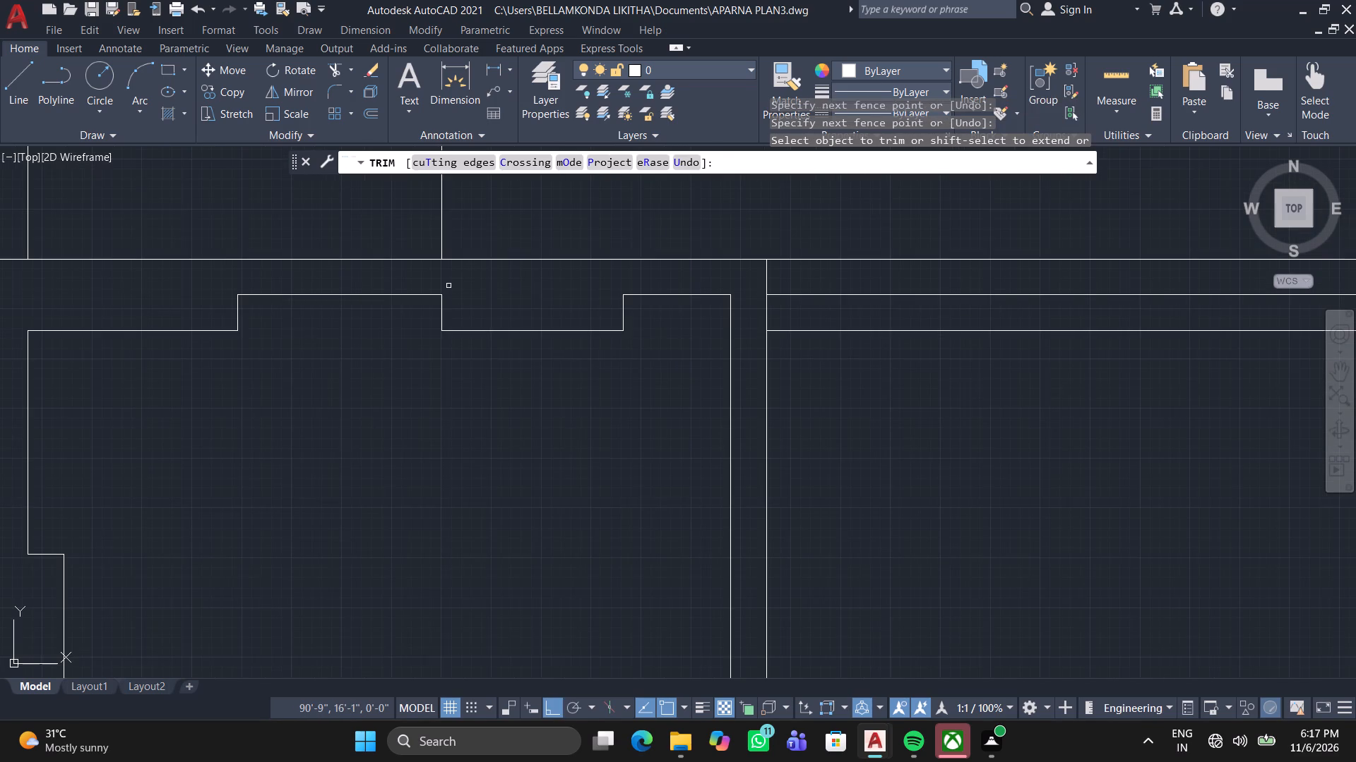
scroll(483, 346, down, 1)
middle_drag(484, 366, 500, 464)
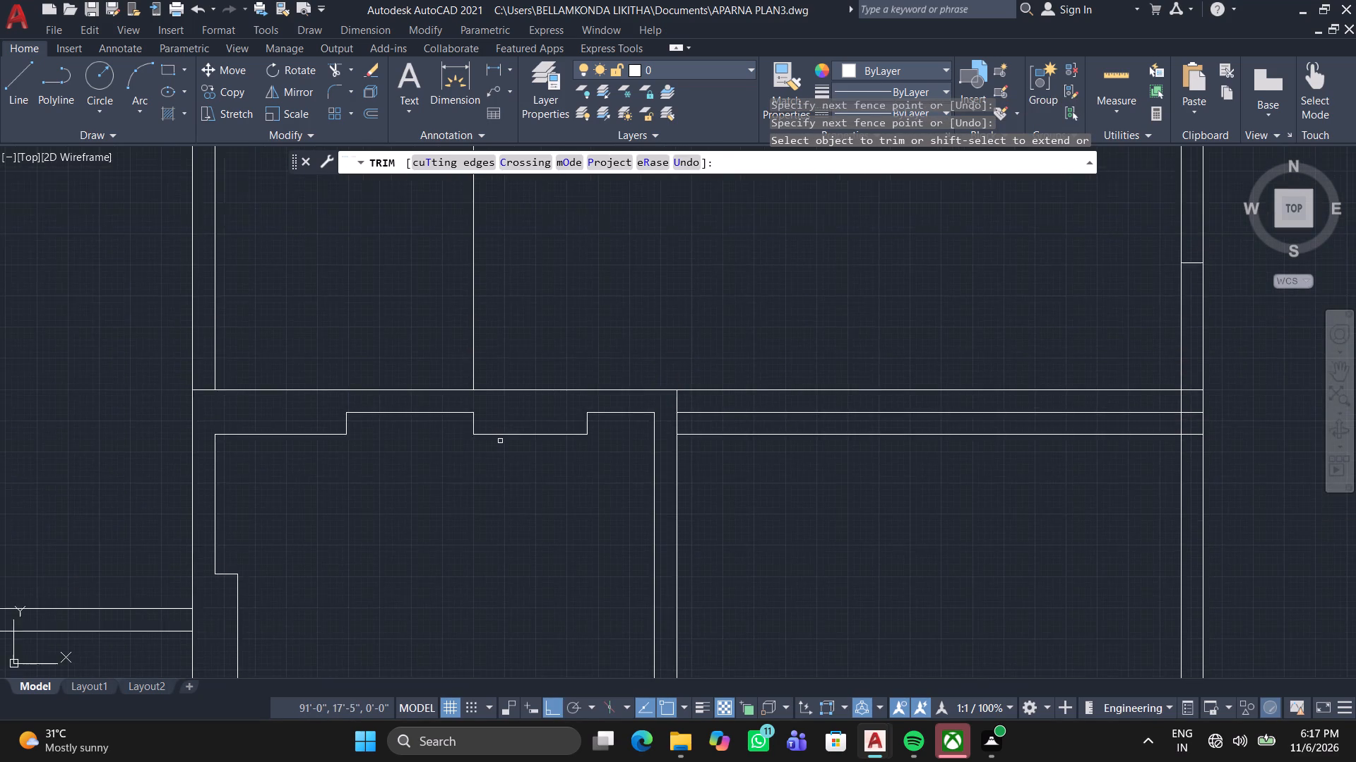
scroll(505, 305, down, 2)
middle_drag(521, 272, 546, 404)
scroll(529, 289, up, 1)
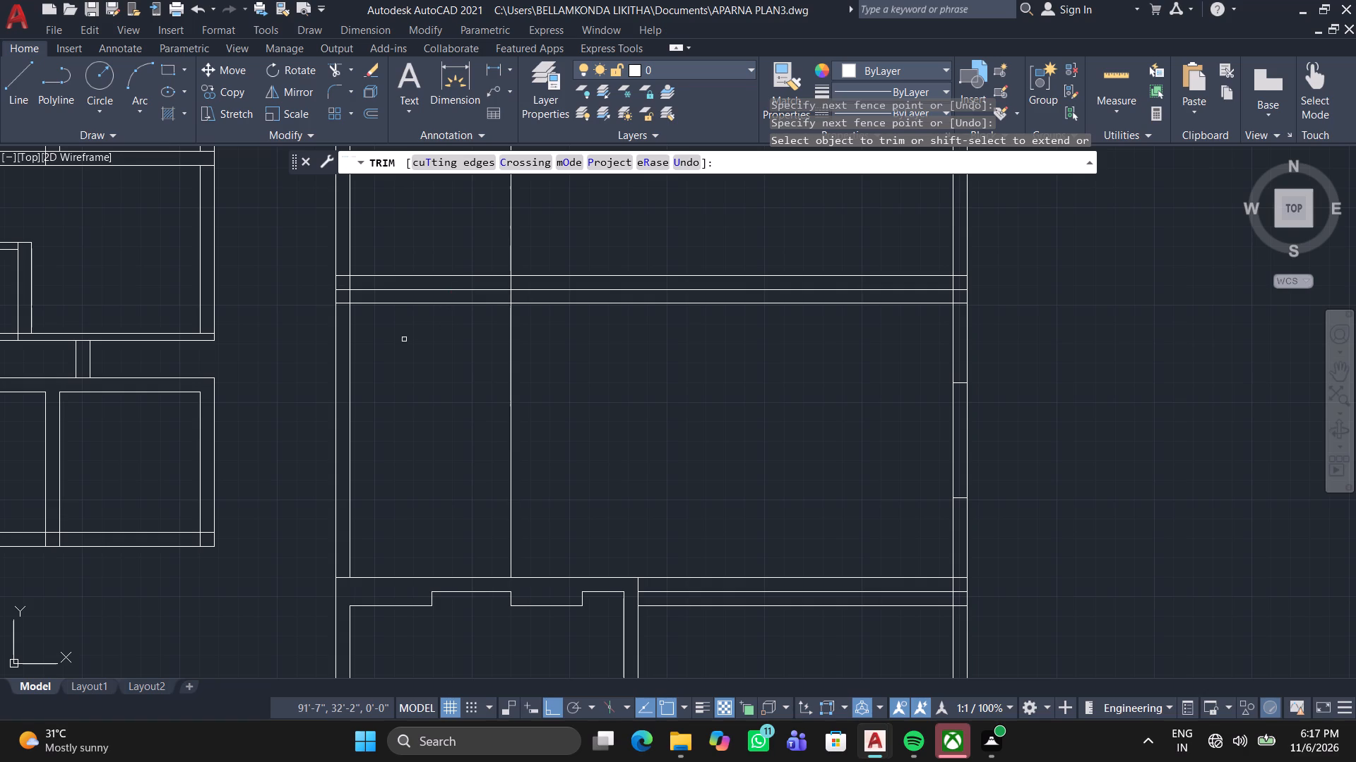
middle_drag(420, 360, 473, 409)
scroll(474, 409, down, 1)
middle_drag(476, 389, 509, 289)
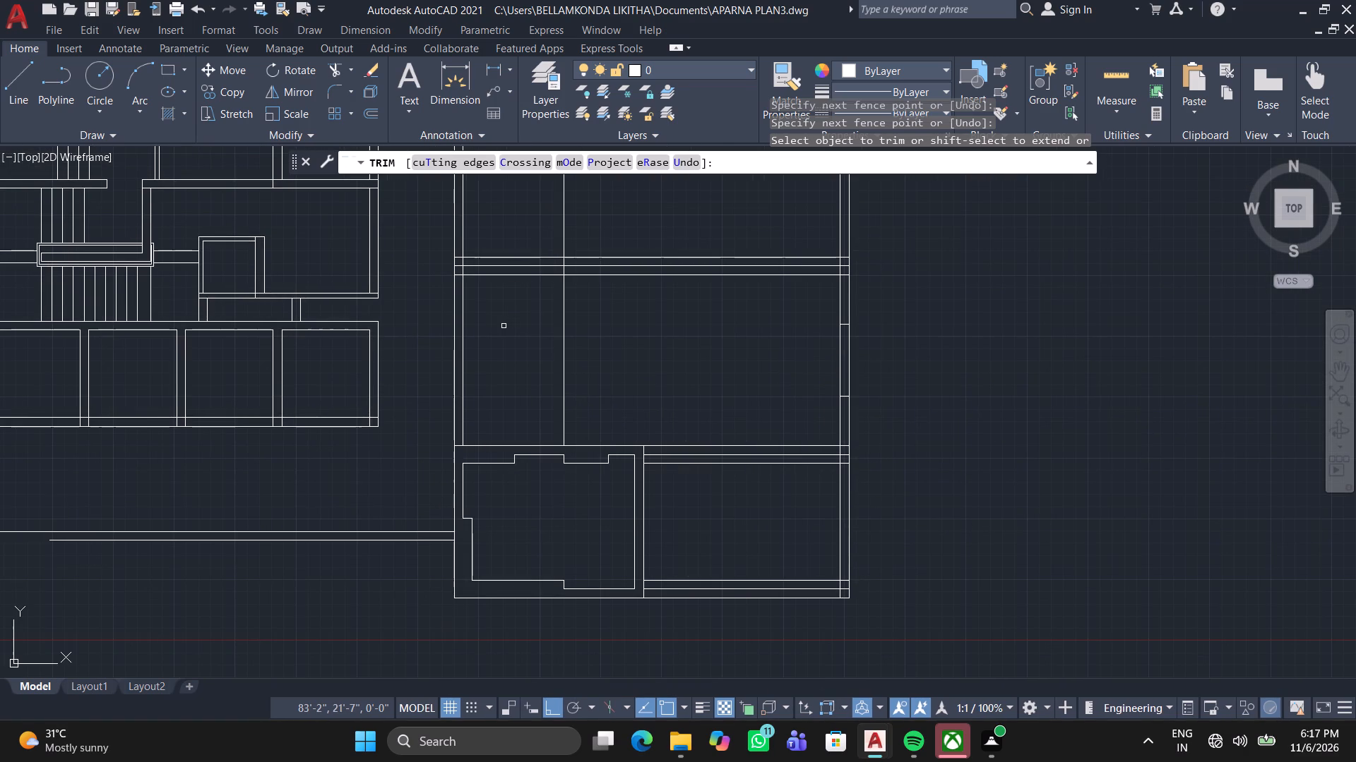
middle_drag(504, 327, 496, 439)
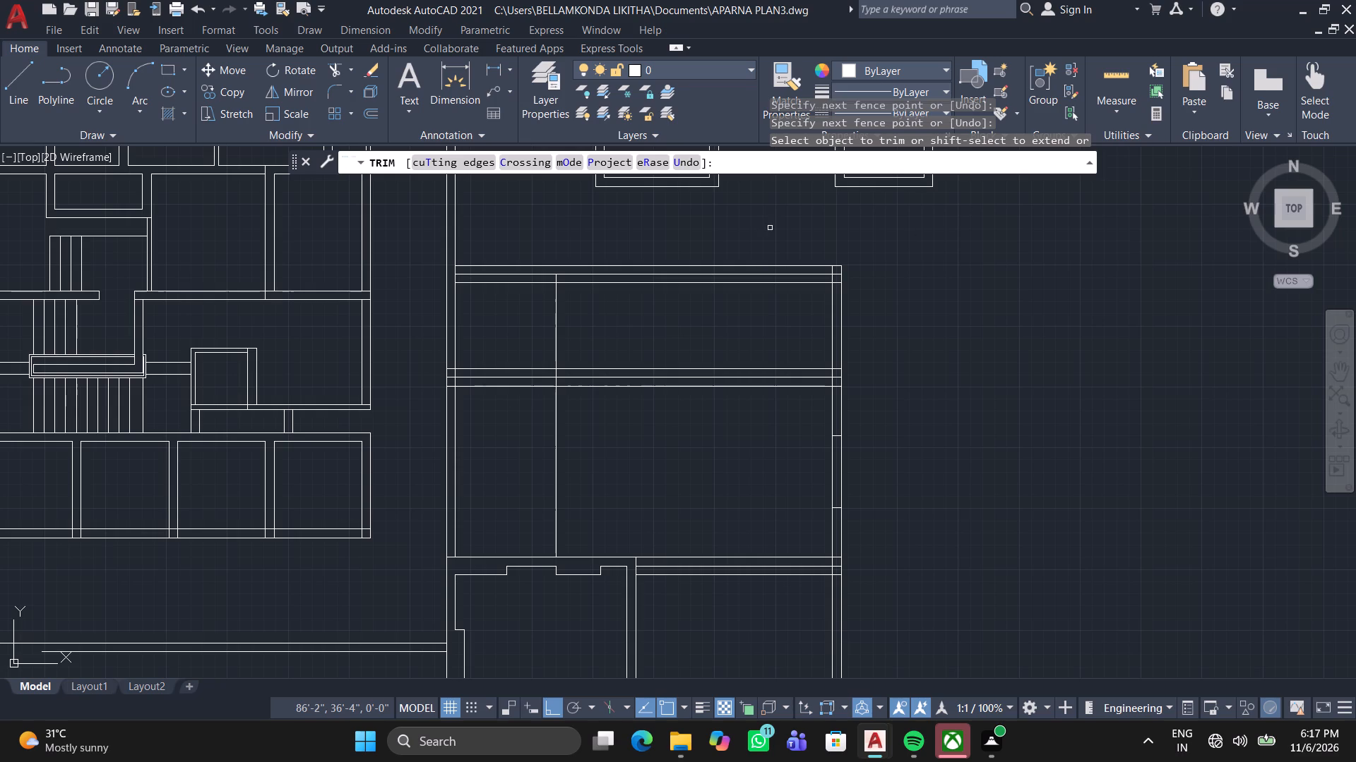
key(space)
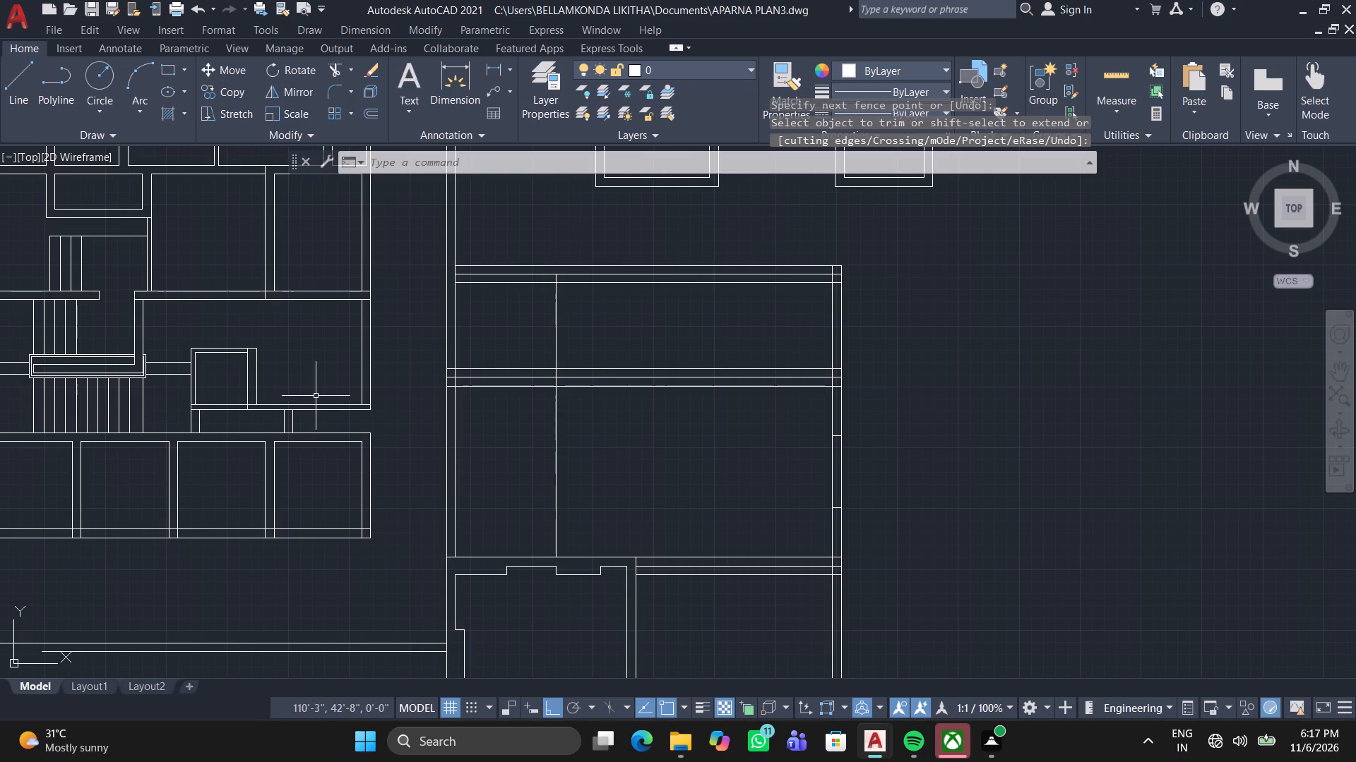
click(25, 79)
scroll(508, 243, up, 1)
middle_drag(487, 473, 521, 413)
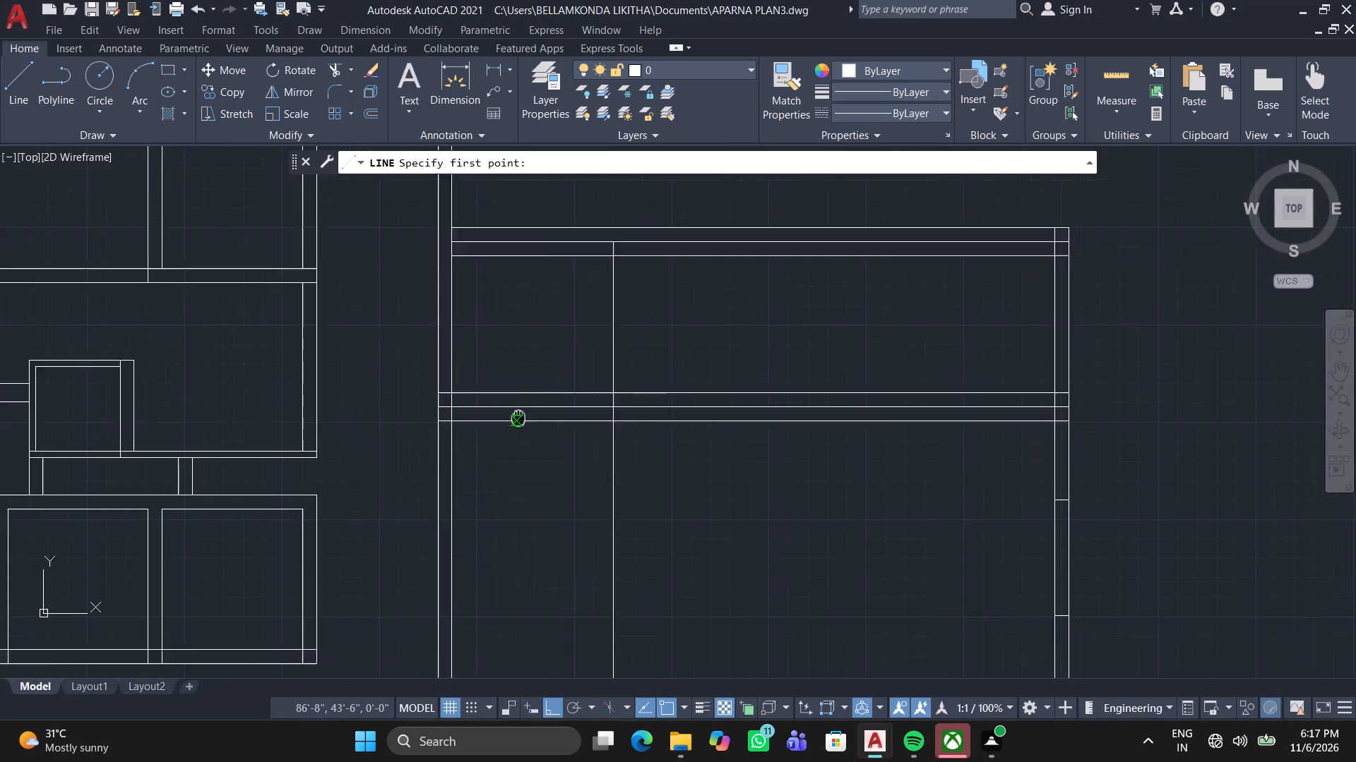
middle_drag(521, 413, 553, 344)
scroll(557, 349, up, 1)
click(581, 337)
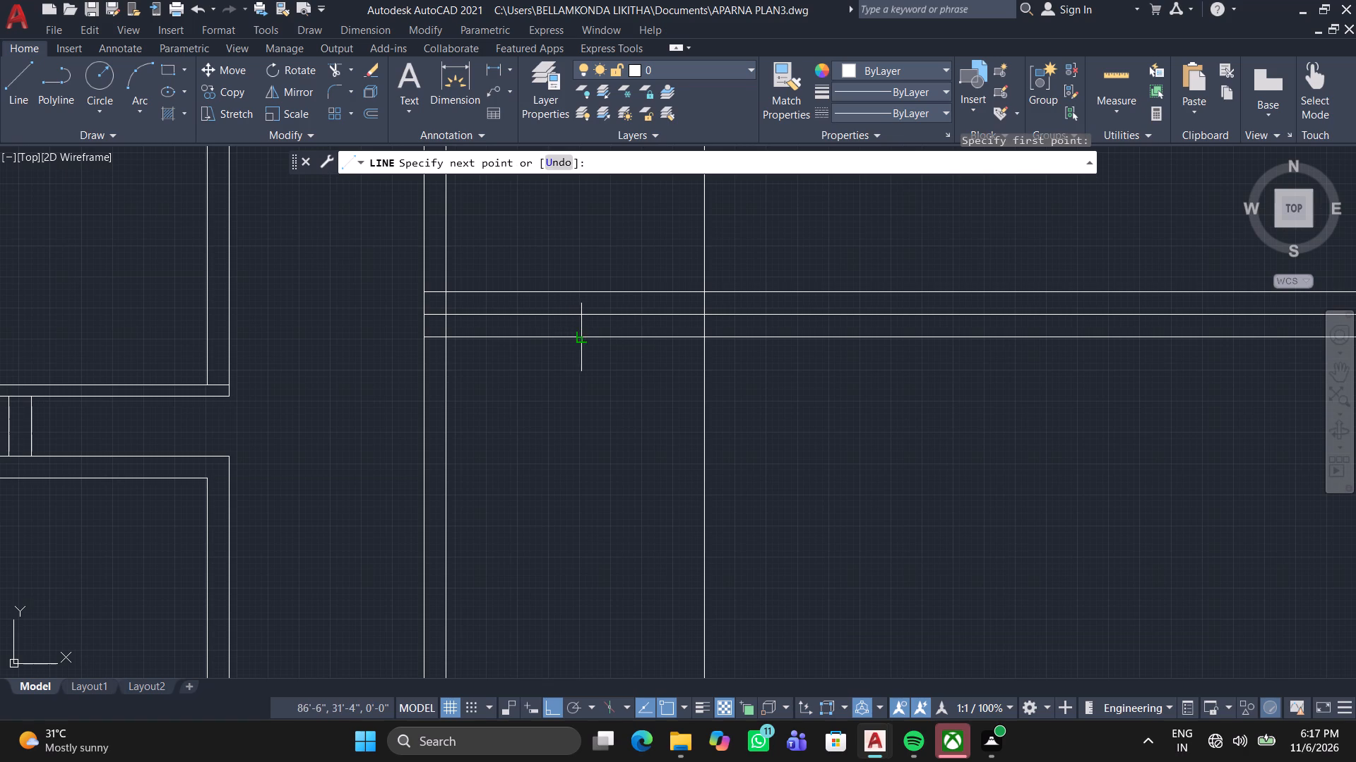
click(581, 295)
key(space)
Draw a jog from the inner west line north of the middle room: 9" east, then down to the lowest of the three horizontal wall lines.
middle_drag(463, 353, 564, 421)
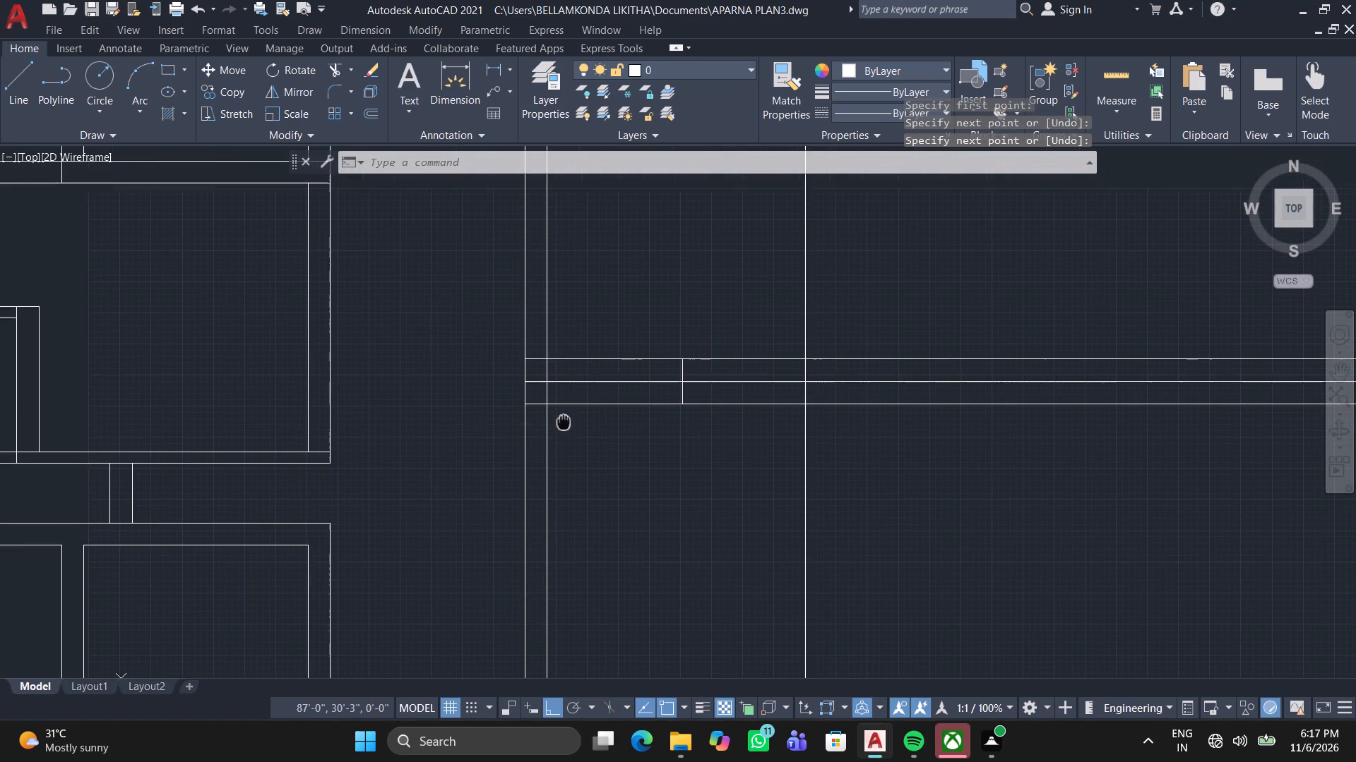
click(23, 101)
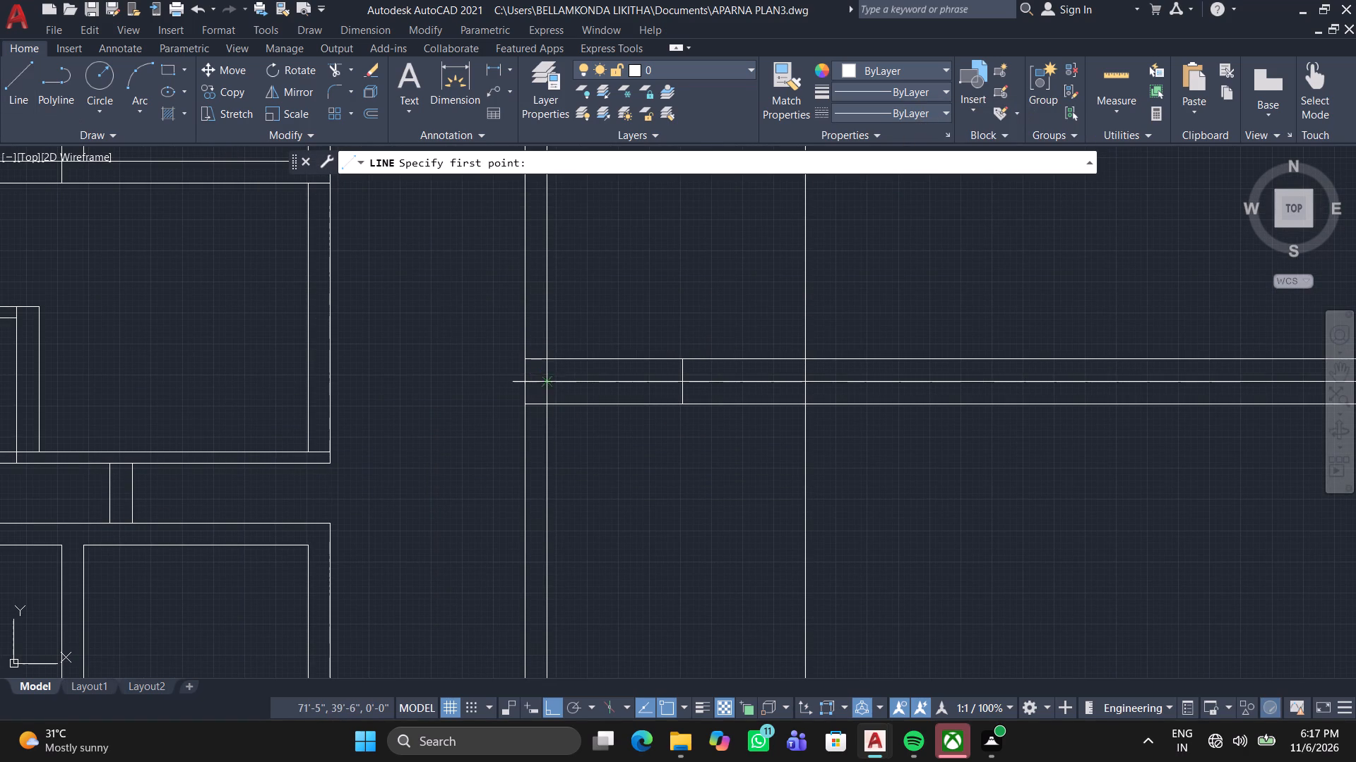
middle_drag(649, 367, 608, 476)
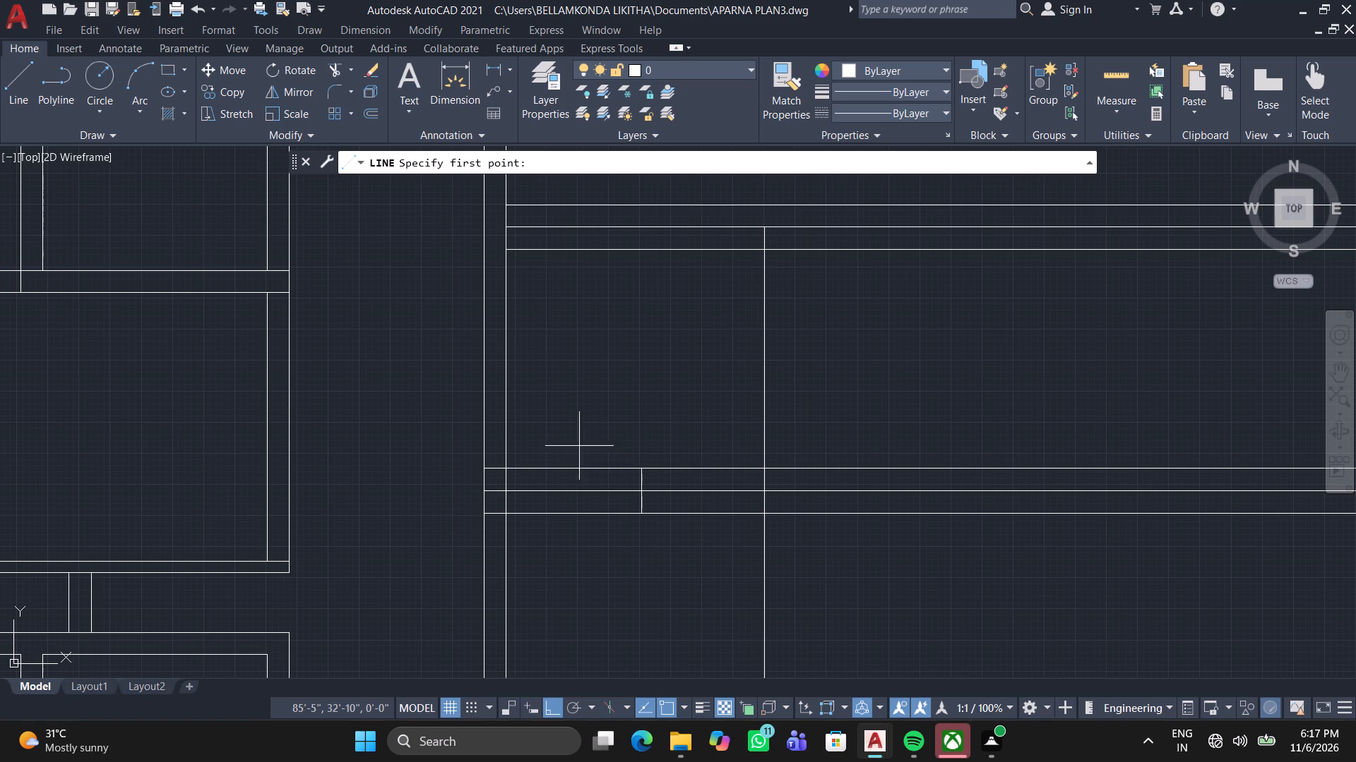
click(502, 356)
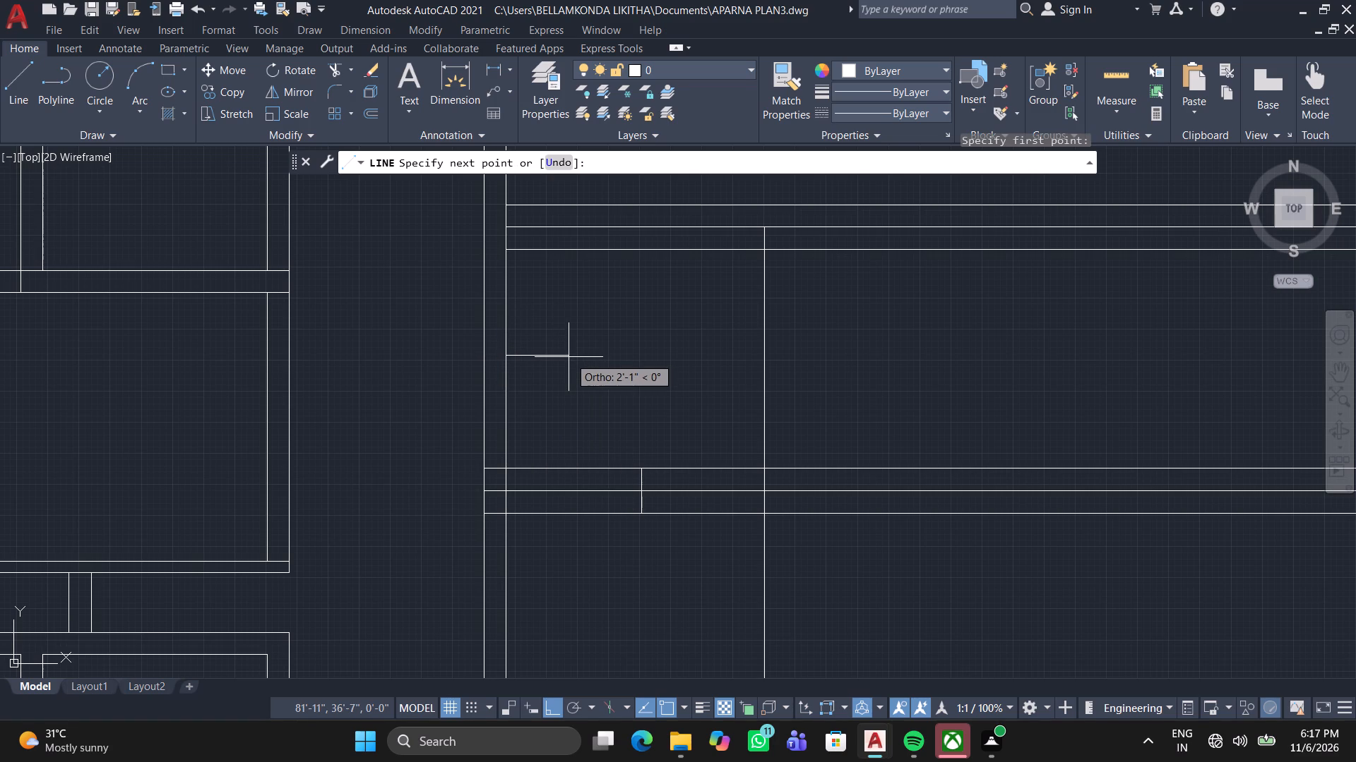
key(9)
key(Return)
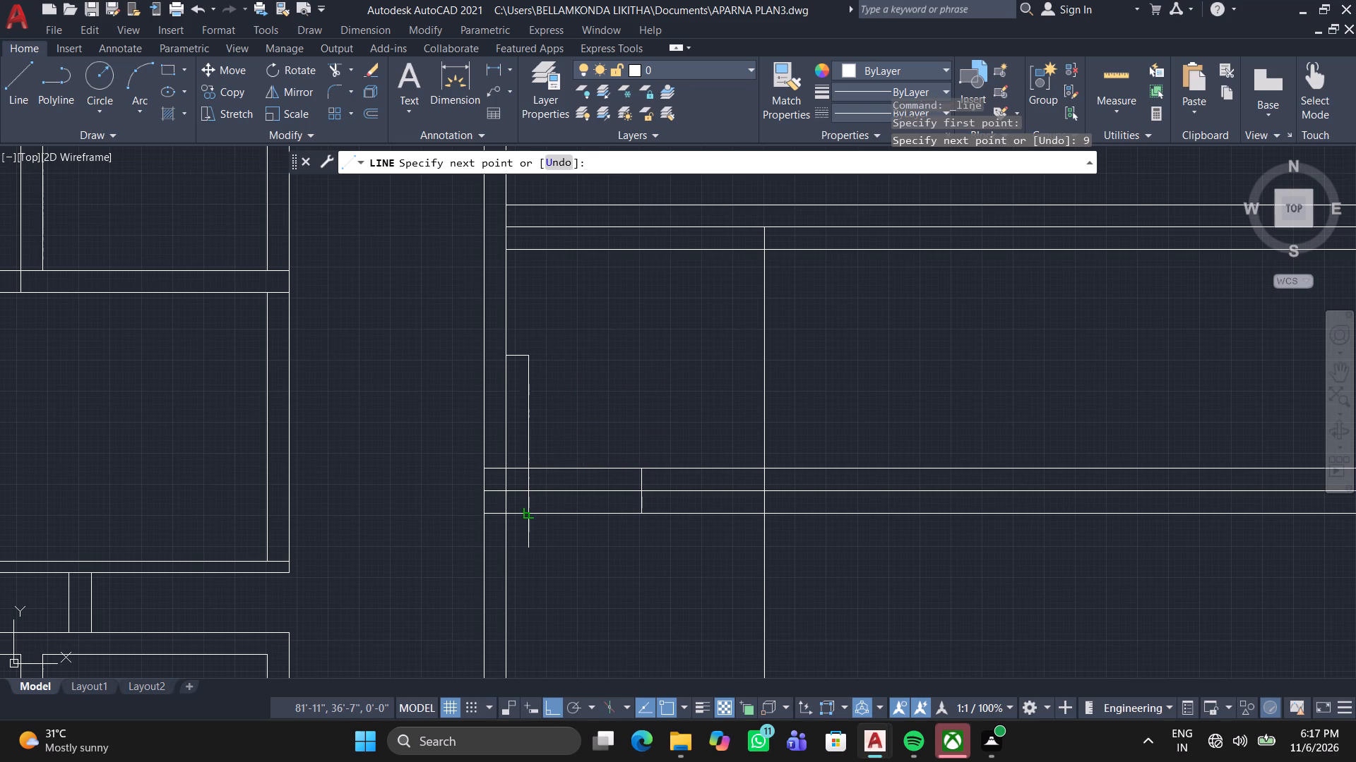
click(526, 516)
key(Escape)
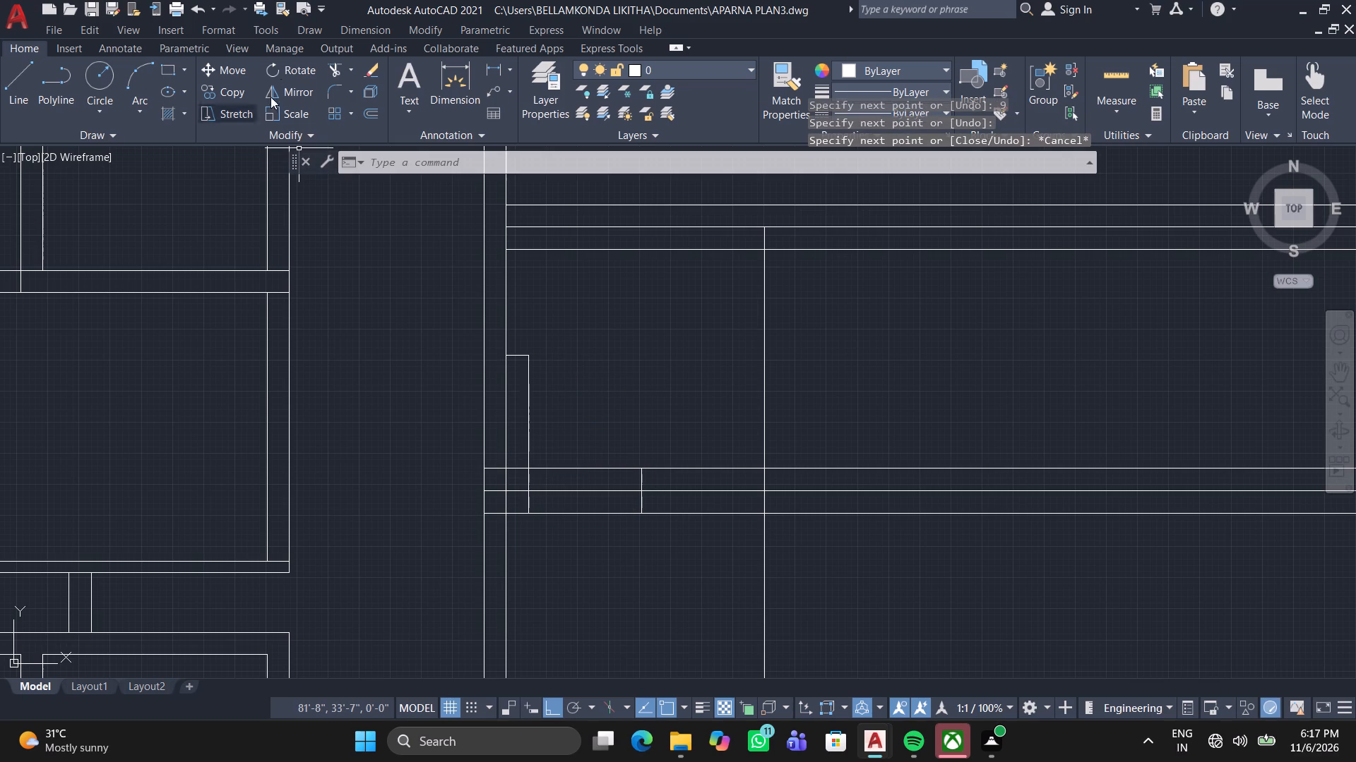
Trim the three horizontal wall lines between the jog and the short vertical line to form an opening.
click(338, 70)
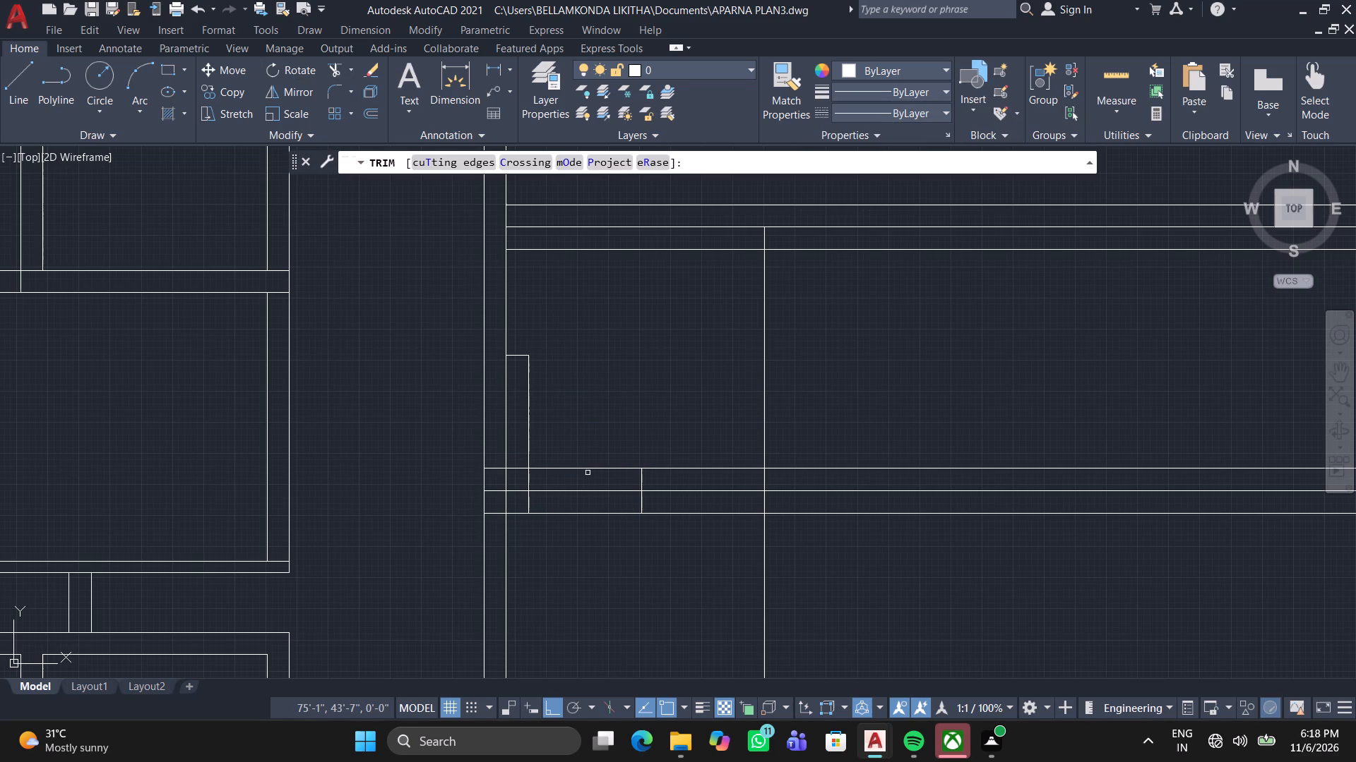
click(595, 540)
click(594, 423)
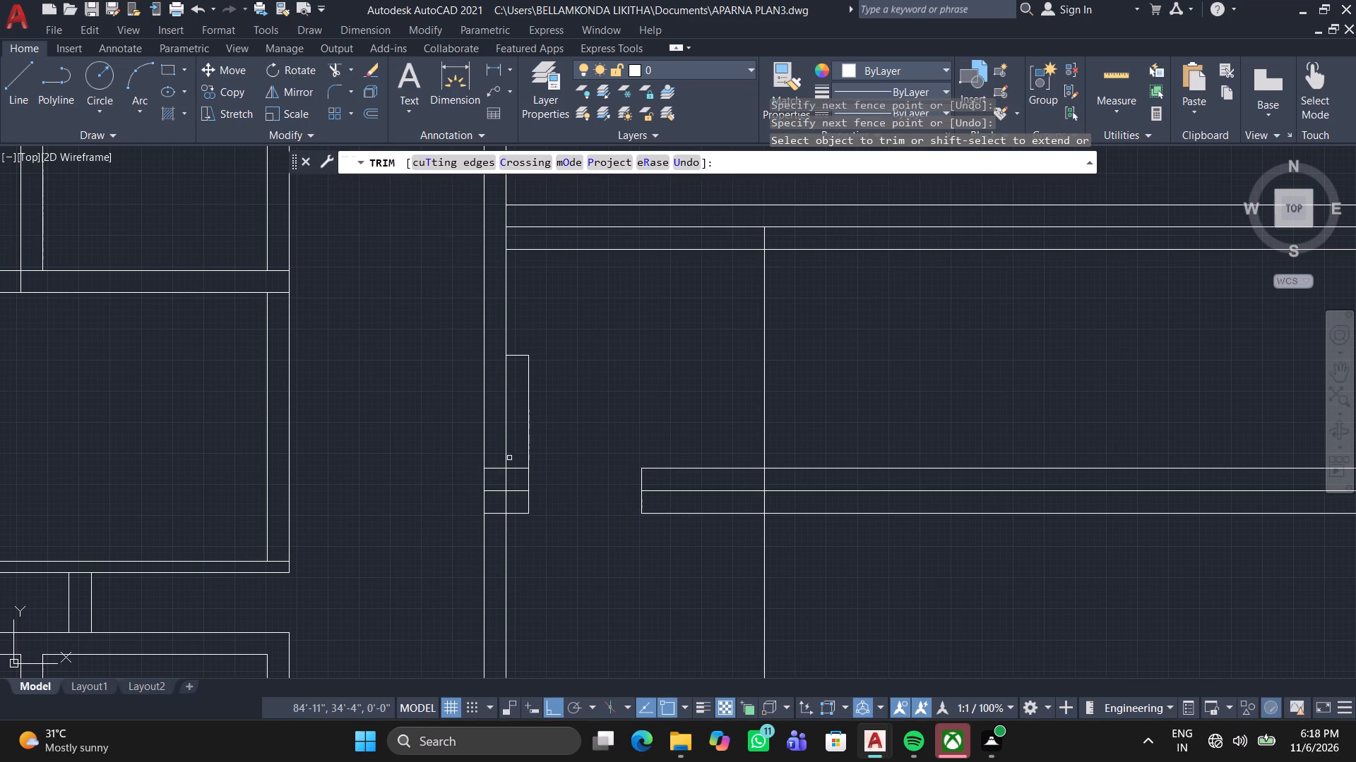
Trim the horizontal stubs over the west wall and jog, plus the inner west line behind the jog and above it.
scroll(506, 499, up, 2)
click(472, 574)
click(533, 409)
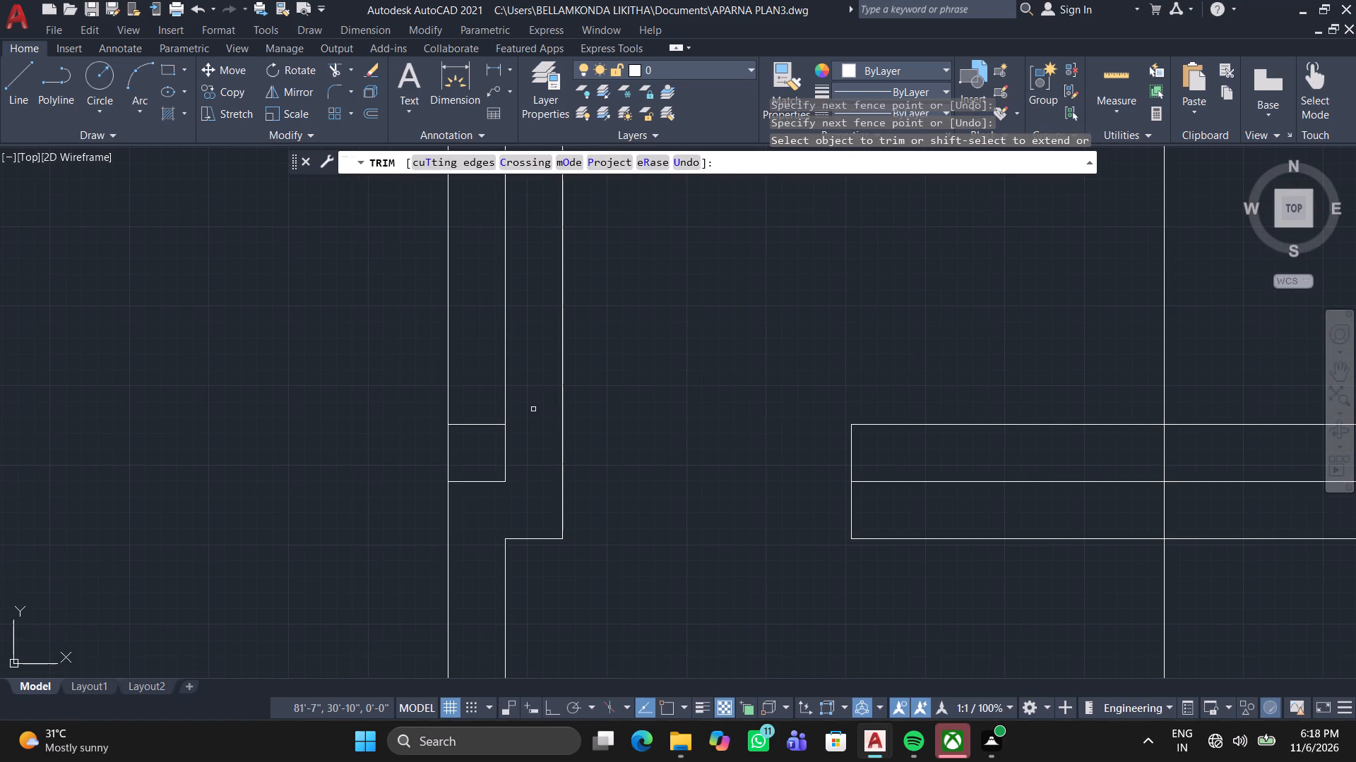
click(513, 501)
click(467, 393)
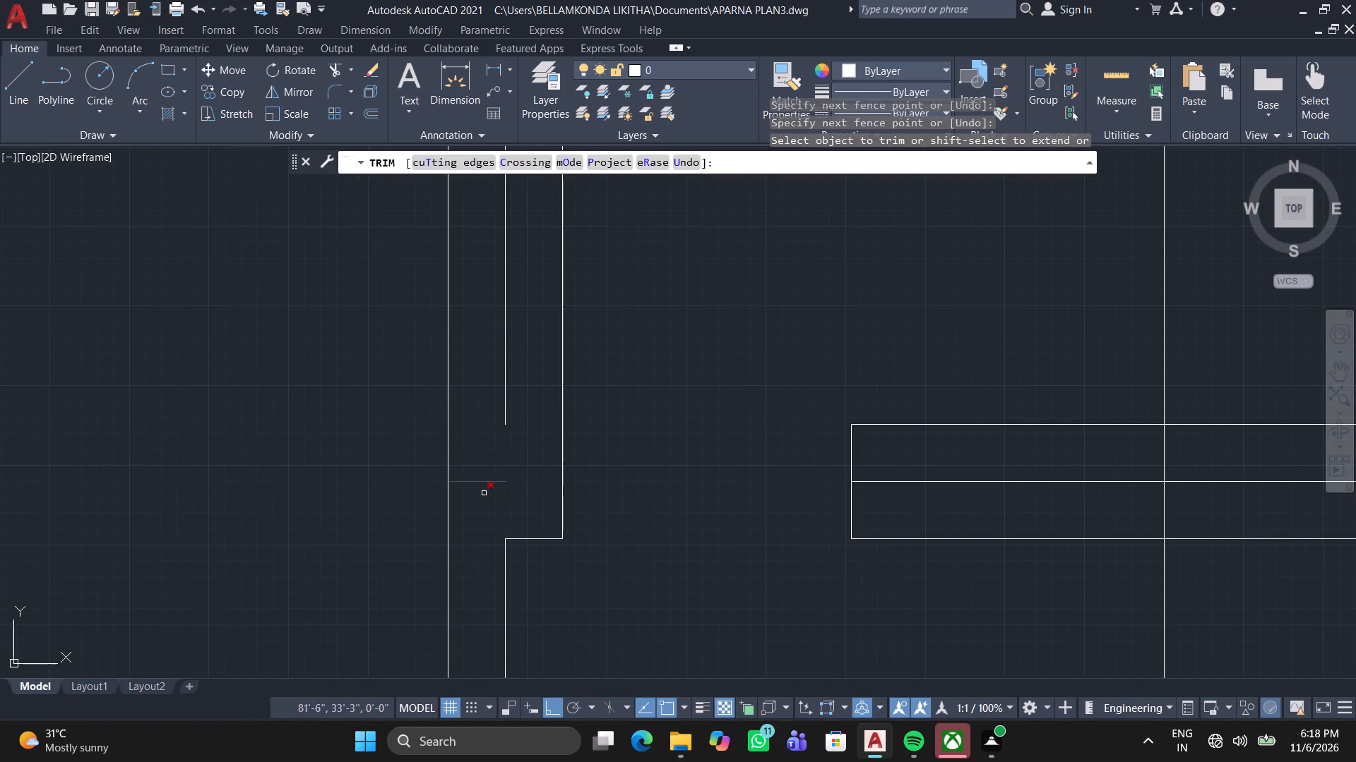
click(484, 497)
click(516, 376)
scroll(508, 434, down, 2)
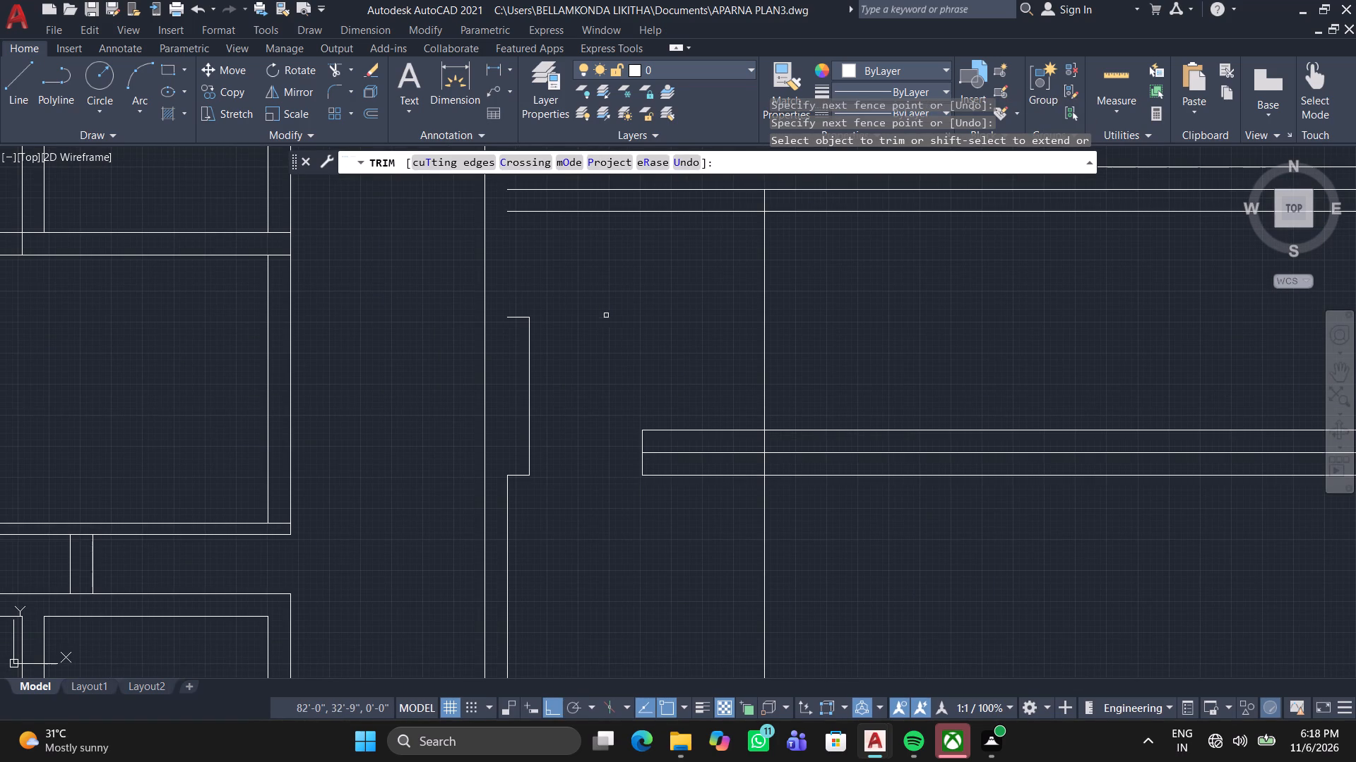
middle_drag(594, 301, 598, 347)
scroll(598, 347, down, 2)
middle_drag(592, 334, 584, 395)
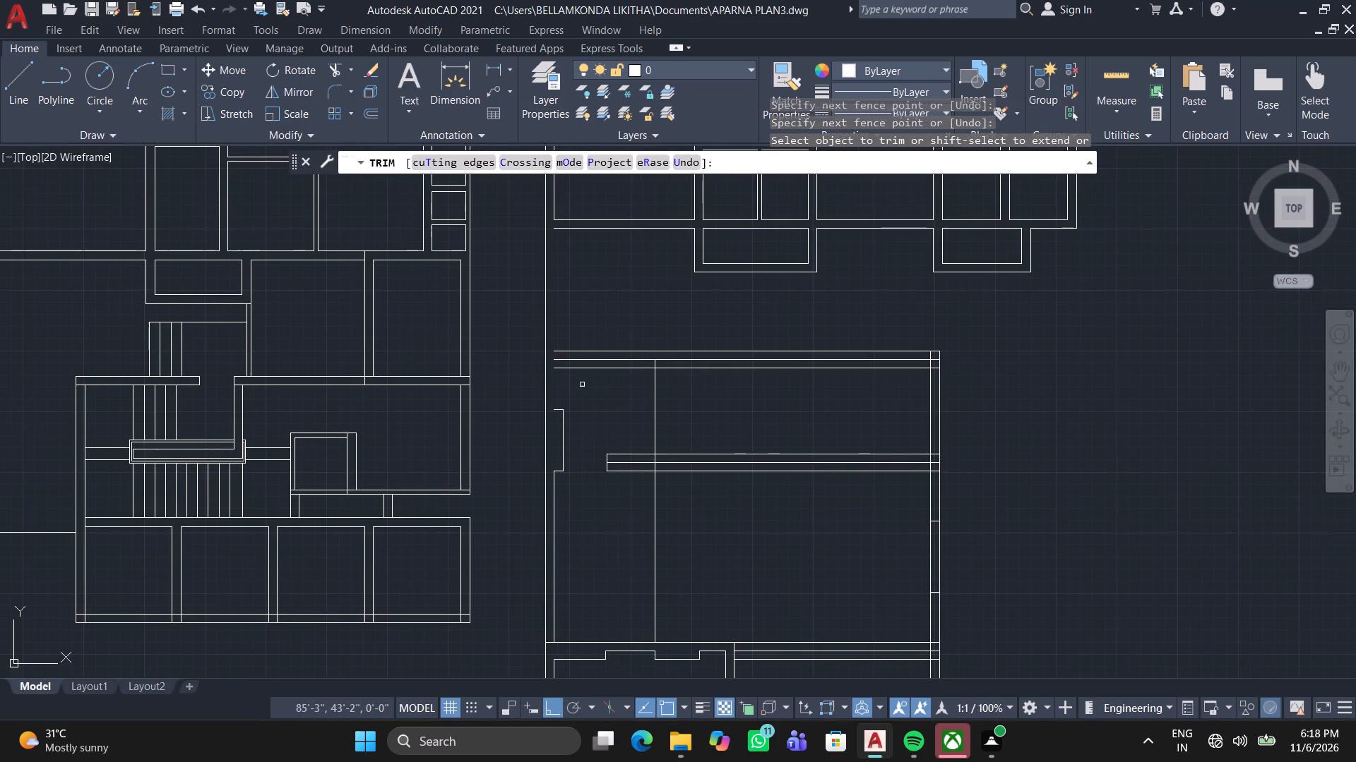
key(Escape)
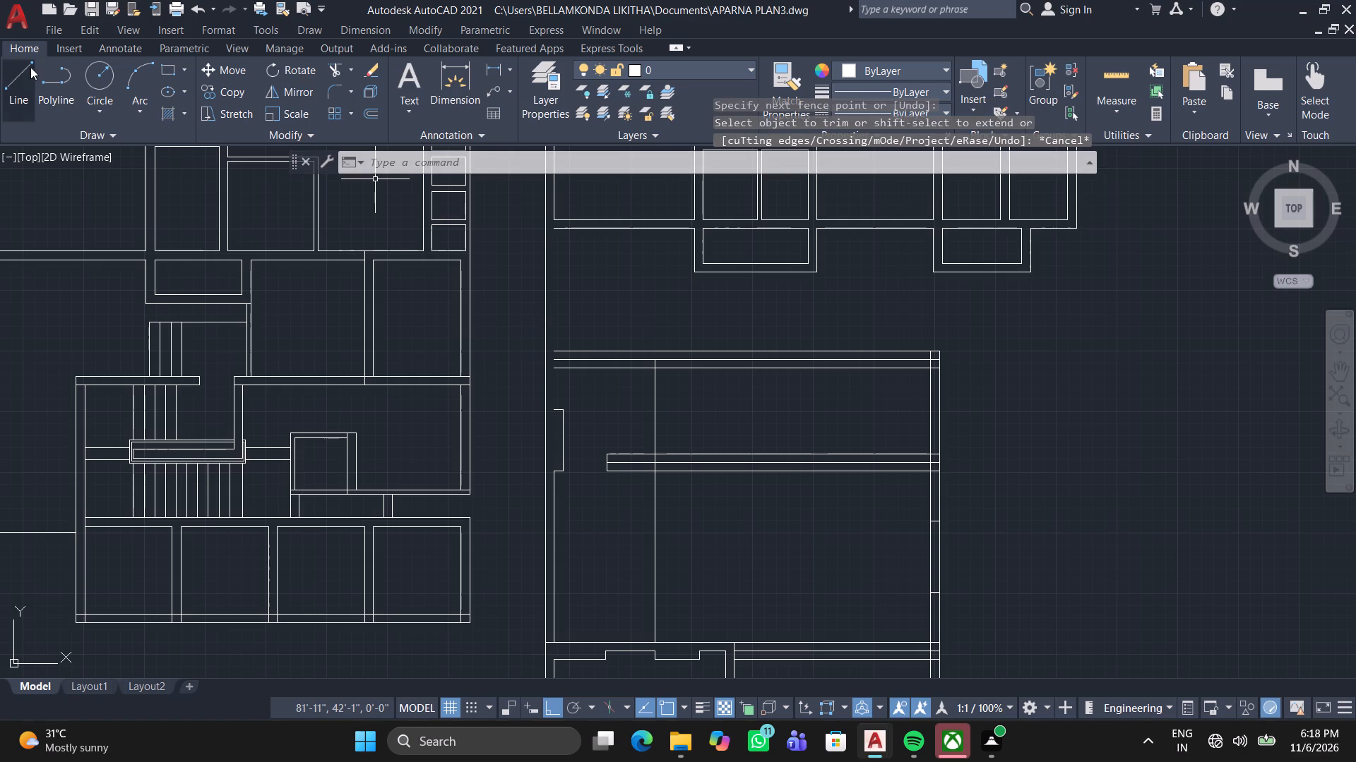
Redraw the inner west line from the west end of the eastern unit's bottom wall line down to the jog's upper corner.
click(30, 69)
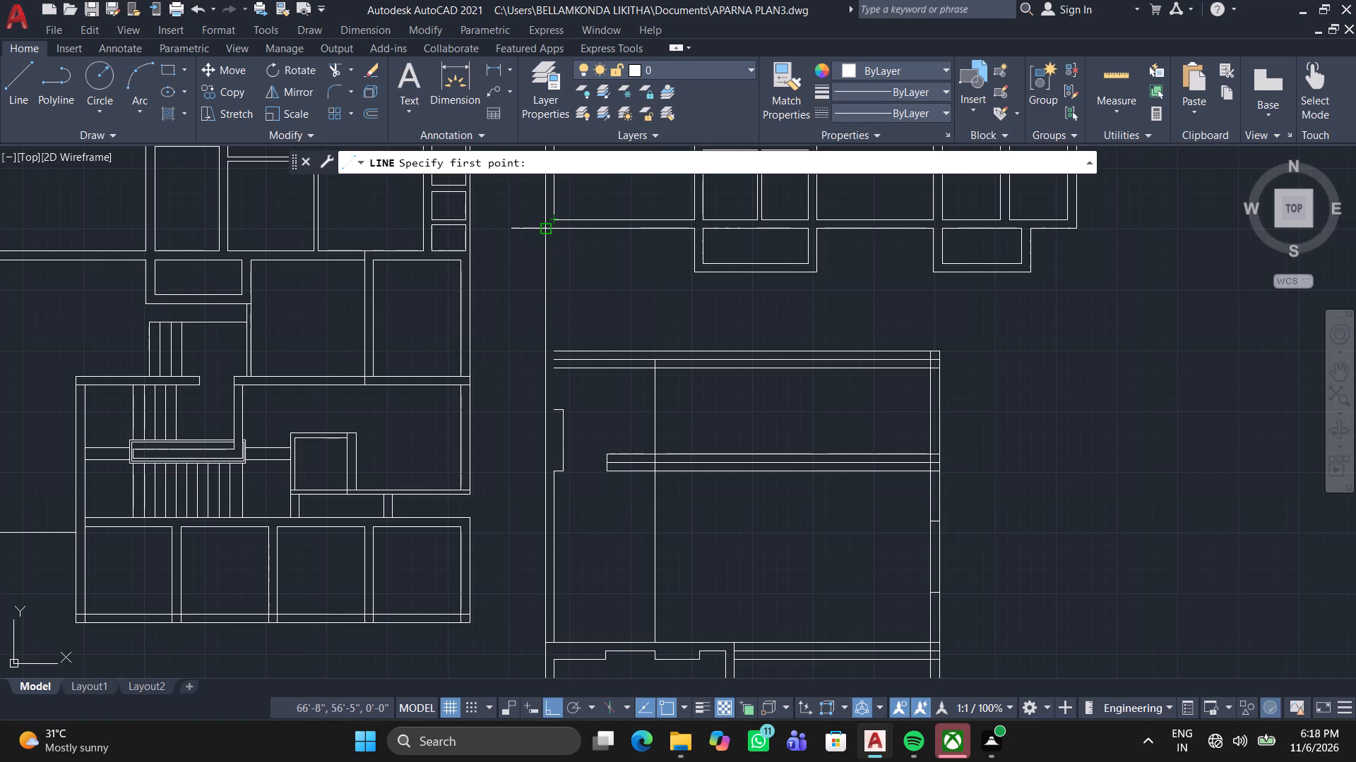
scroll(552, 227, up, 2)
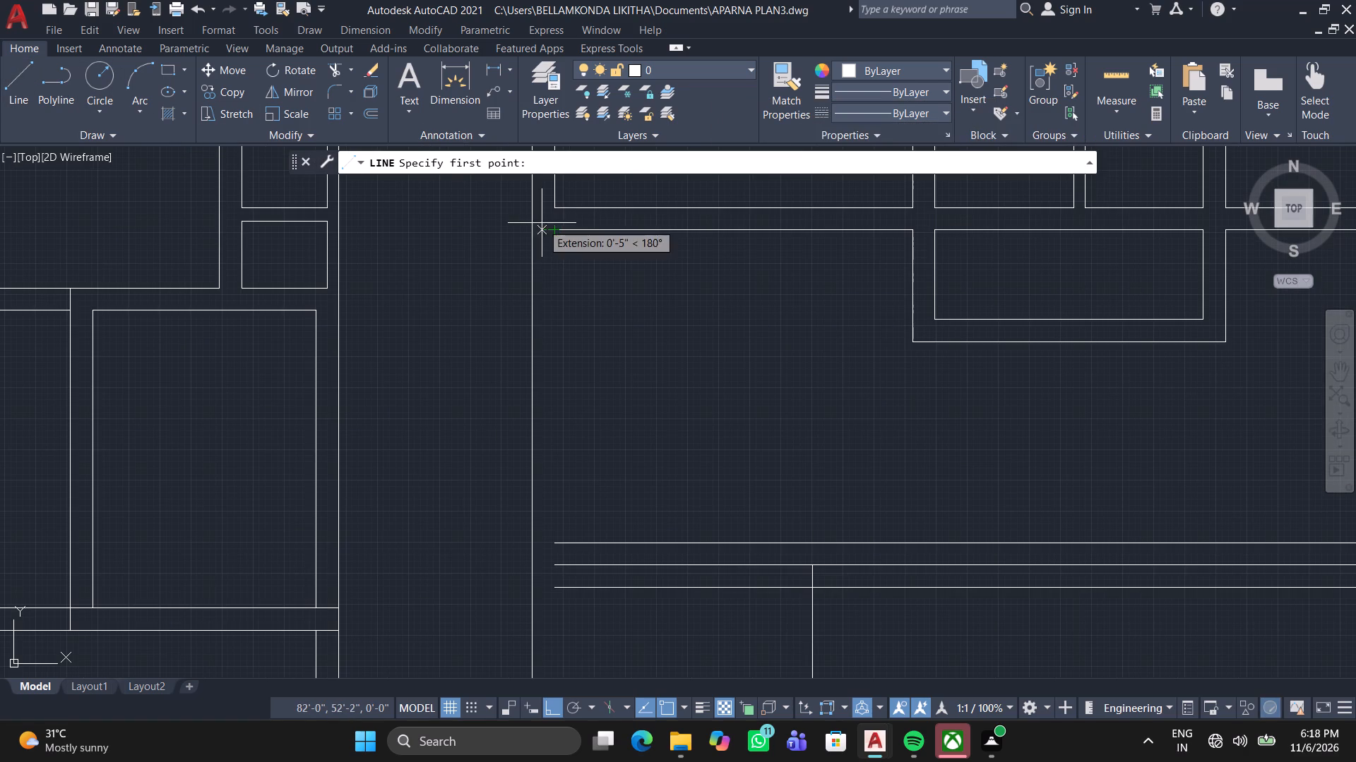
click(552, 229)
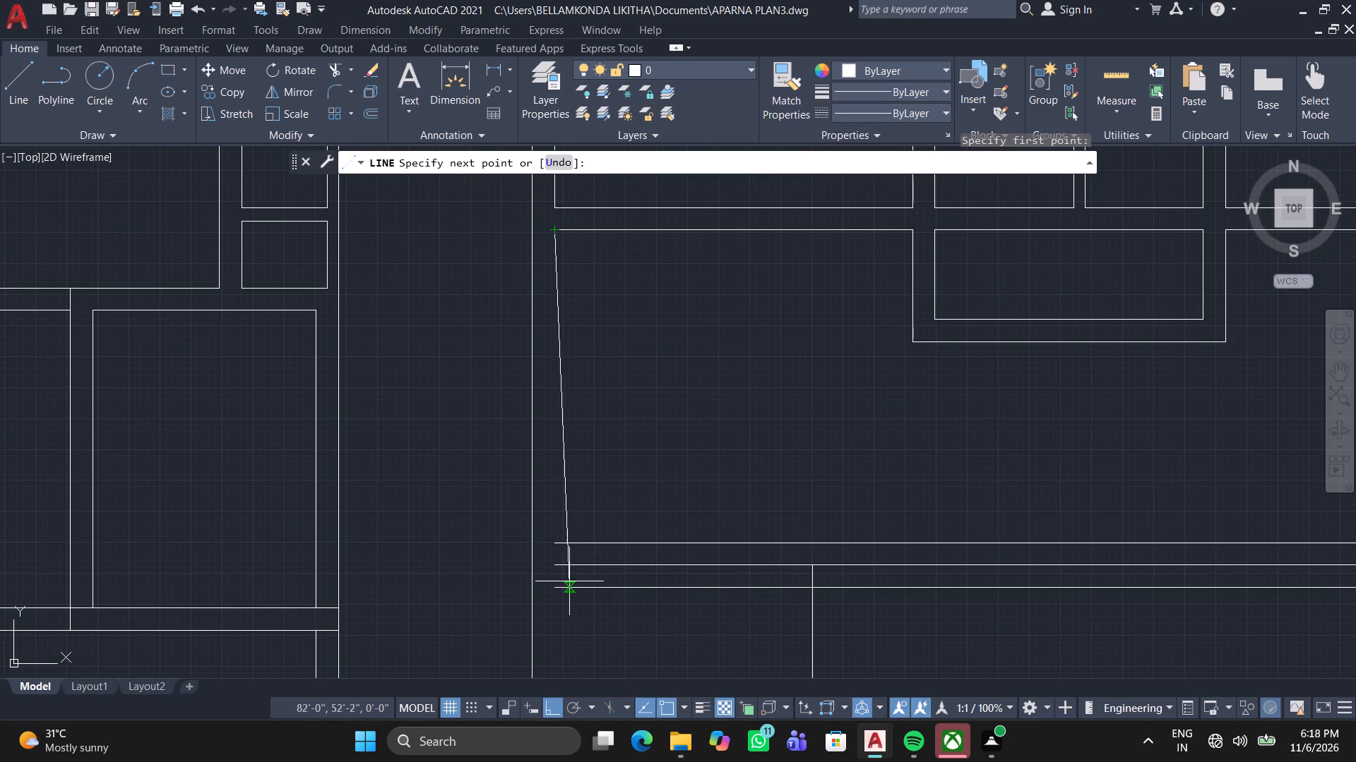
middle_drag(567, 582, 617, 303)
click(605, 412)
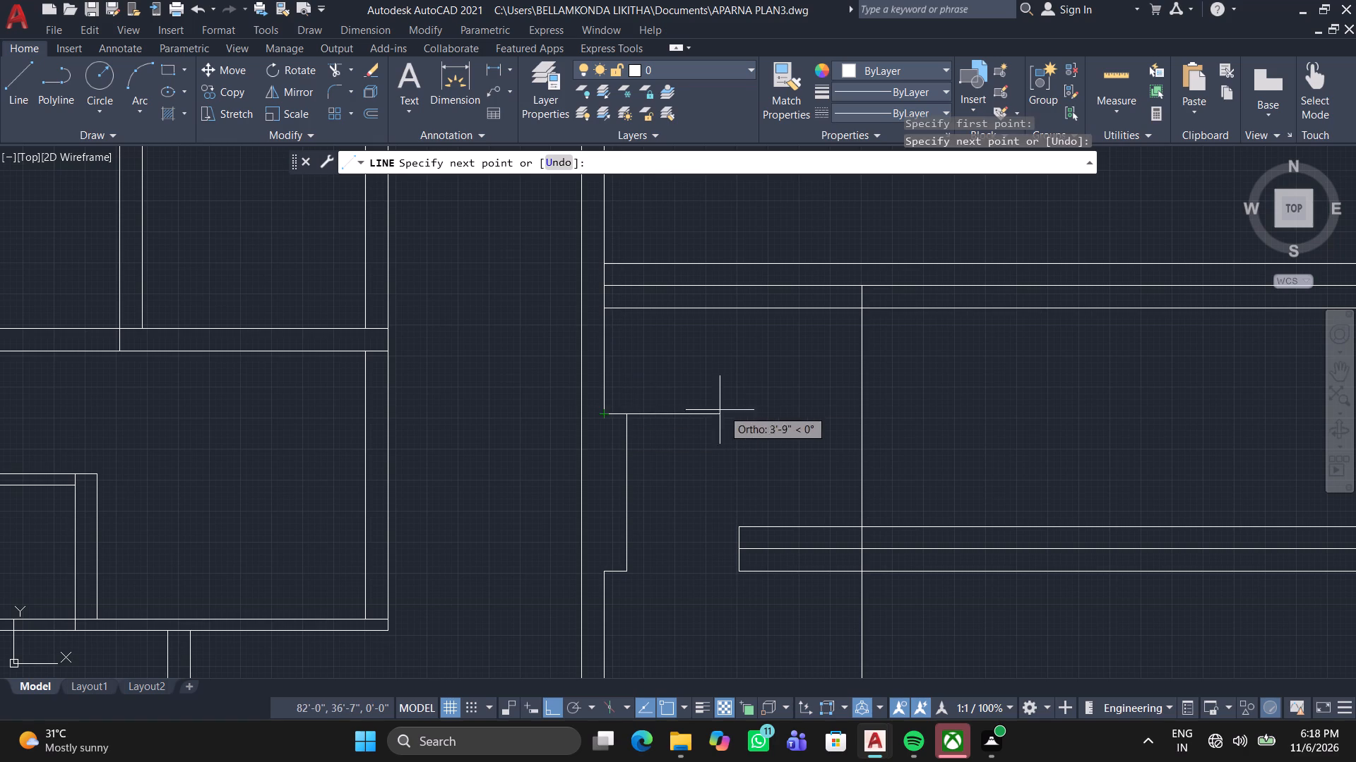
key(Escape)
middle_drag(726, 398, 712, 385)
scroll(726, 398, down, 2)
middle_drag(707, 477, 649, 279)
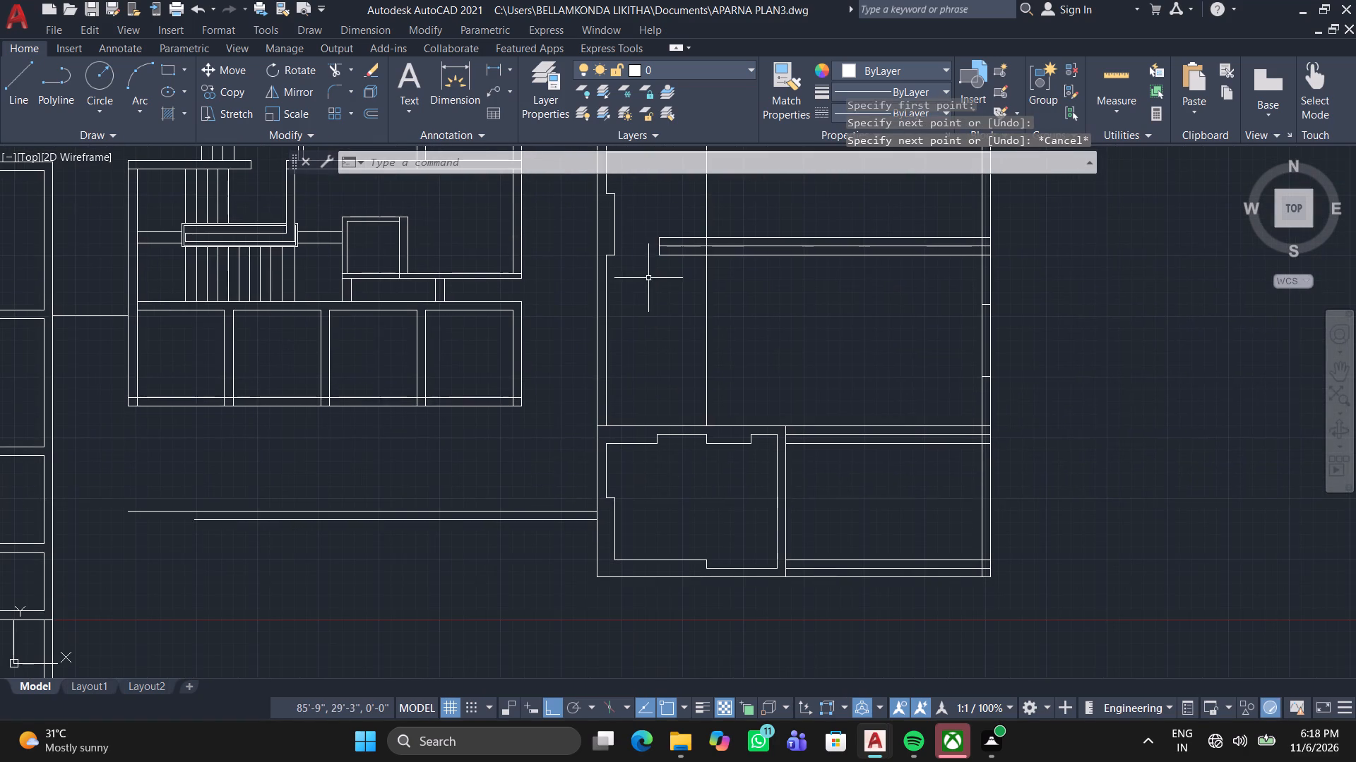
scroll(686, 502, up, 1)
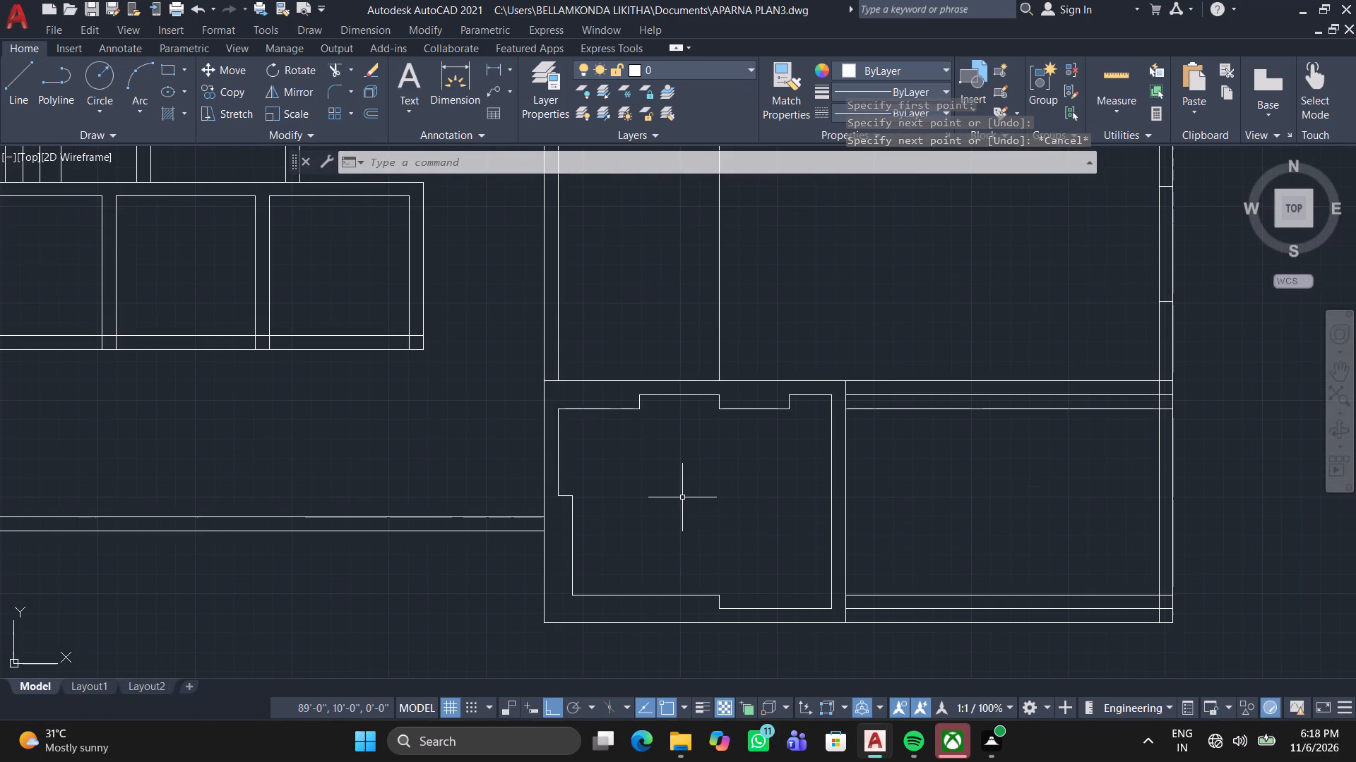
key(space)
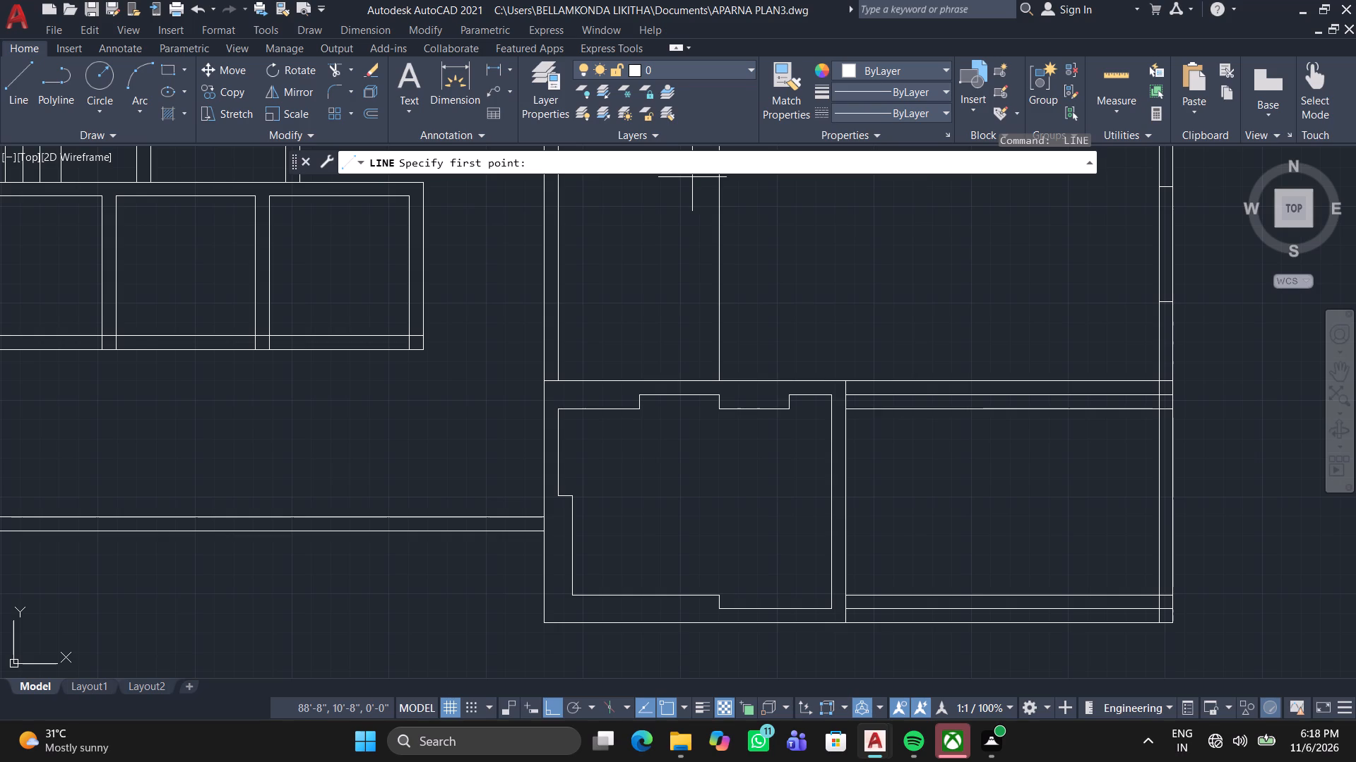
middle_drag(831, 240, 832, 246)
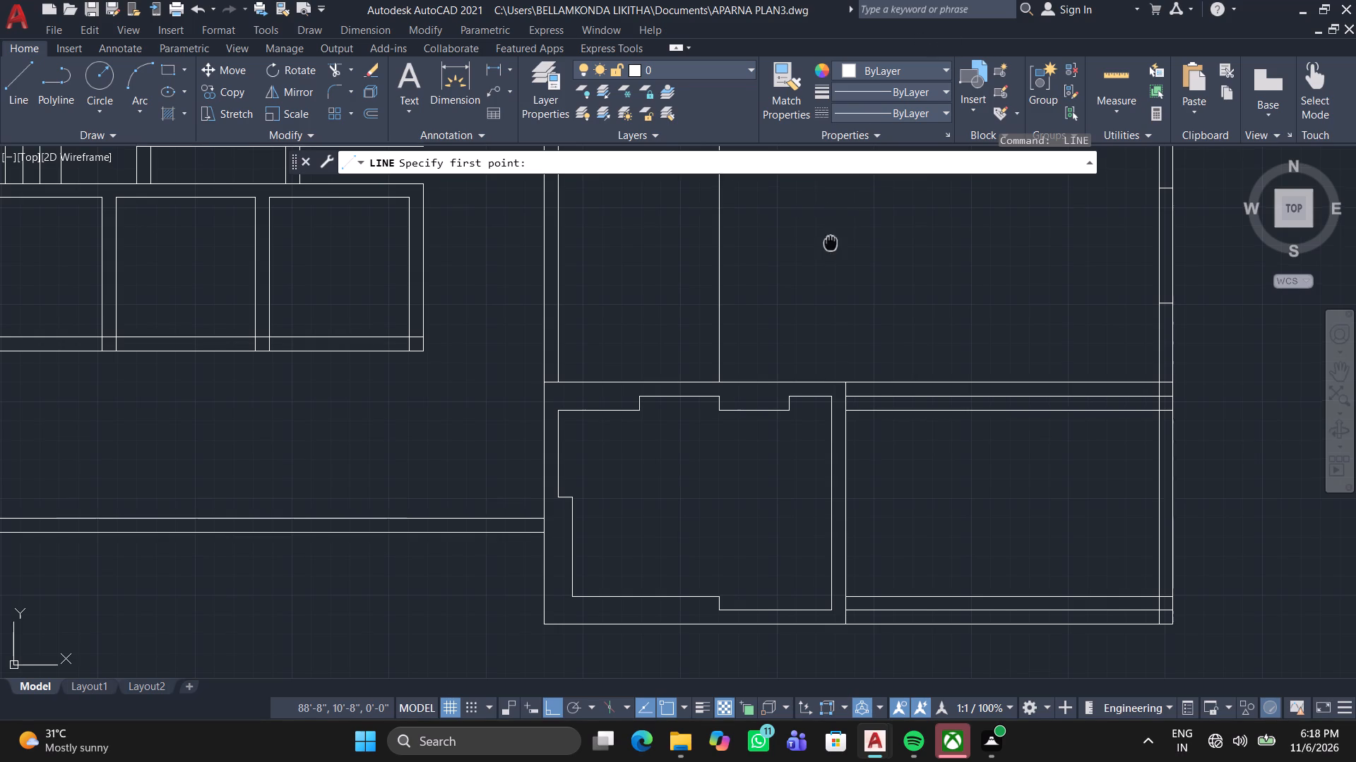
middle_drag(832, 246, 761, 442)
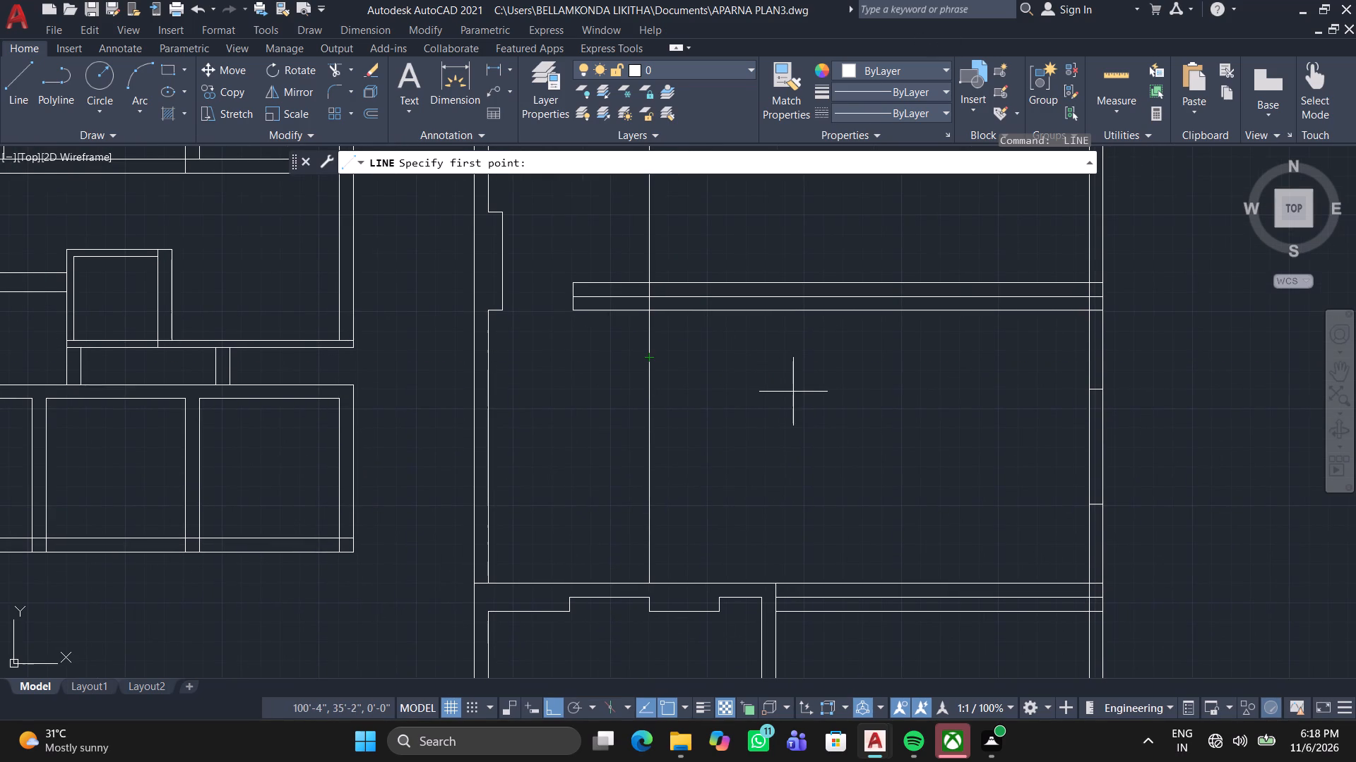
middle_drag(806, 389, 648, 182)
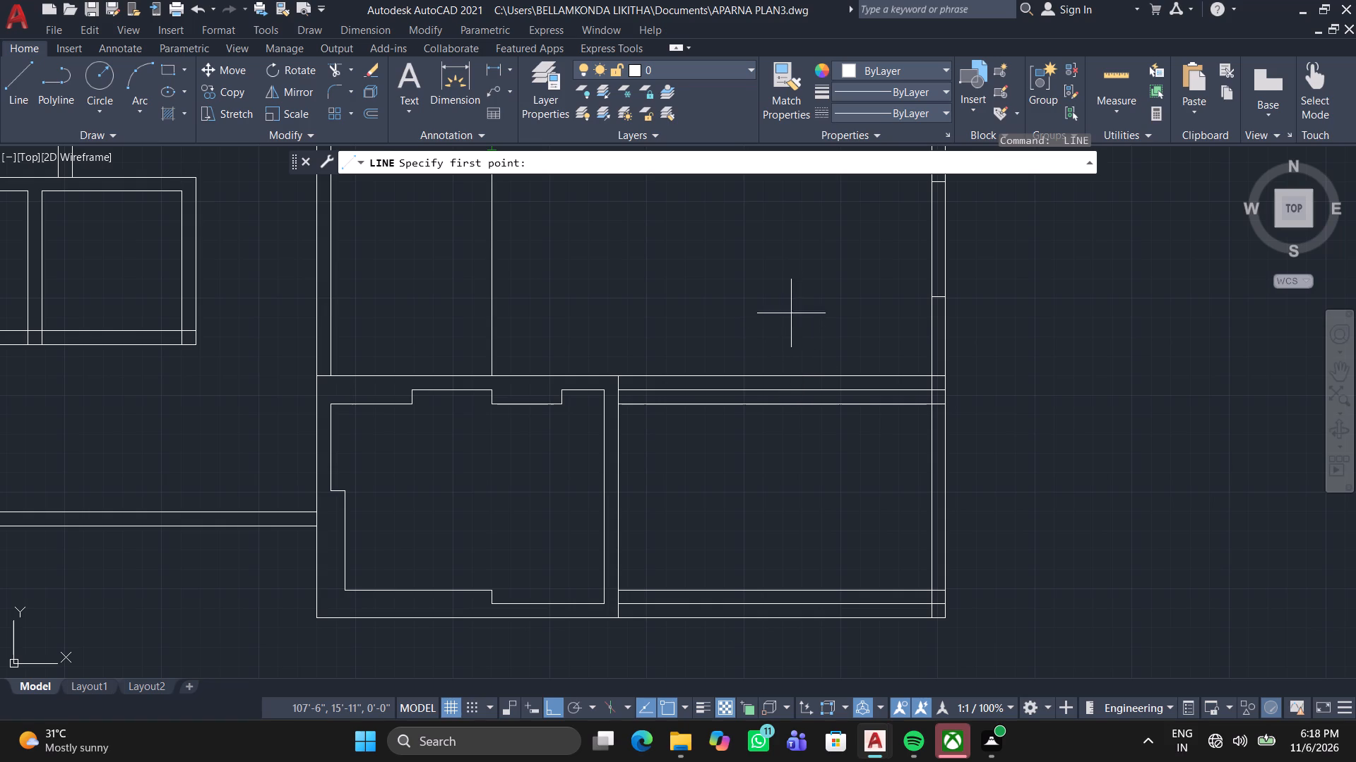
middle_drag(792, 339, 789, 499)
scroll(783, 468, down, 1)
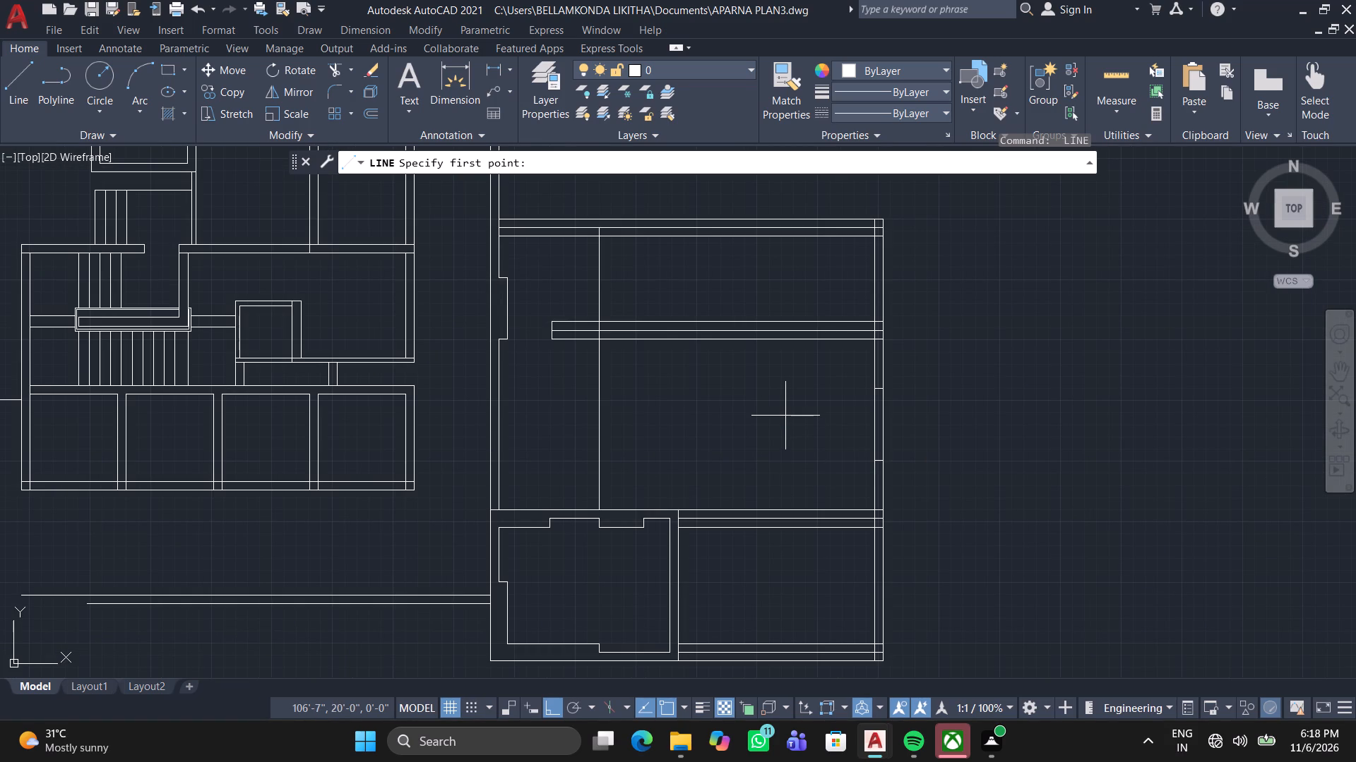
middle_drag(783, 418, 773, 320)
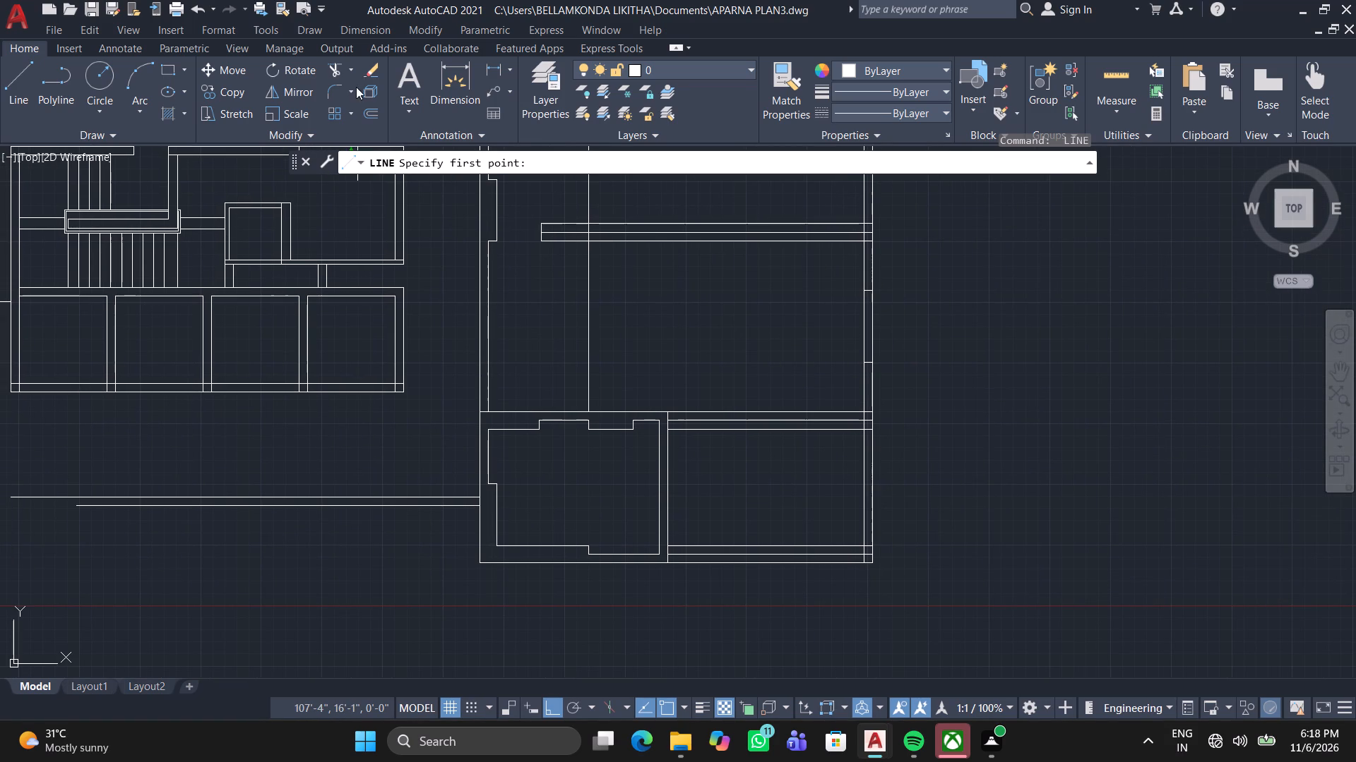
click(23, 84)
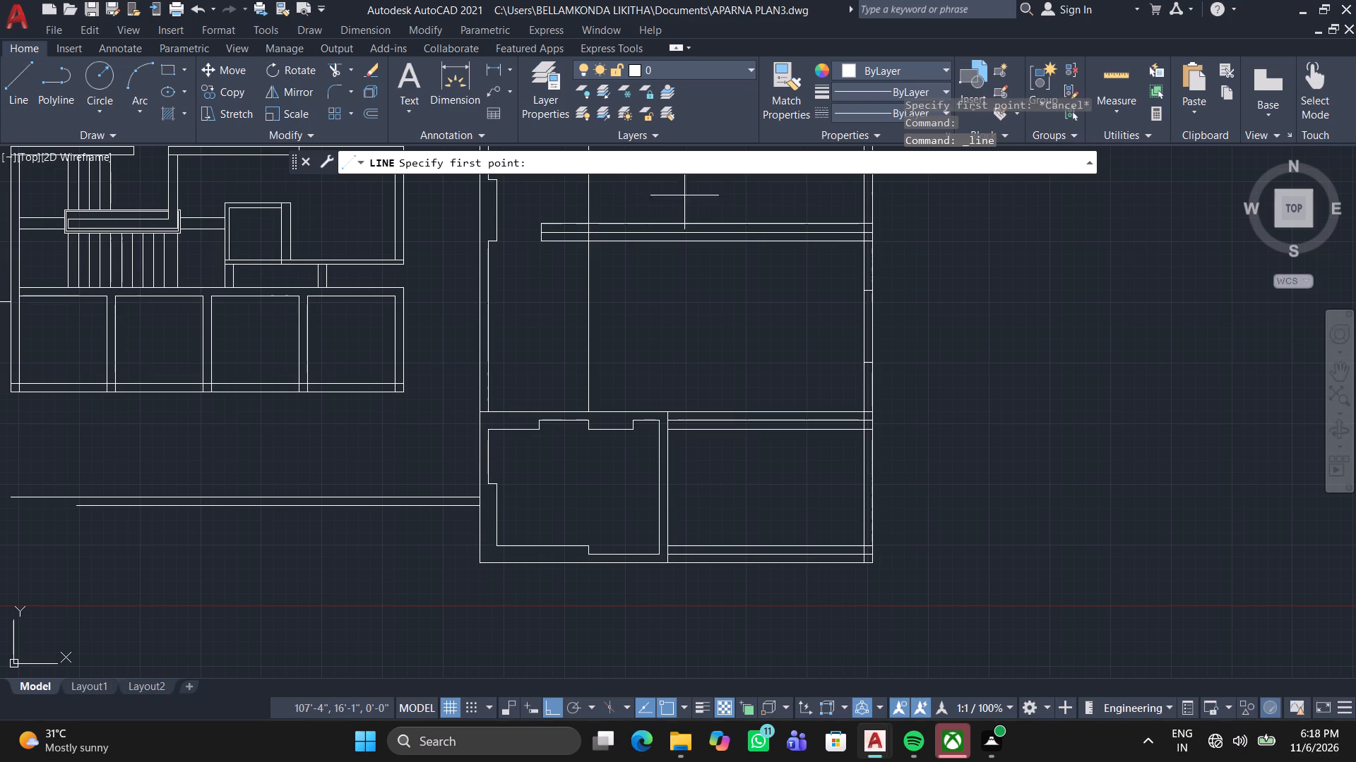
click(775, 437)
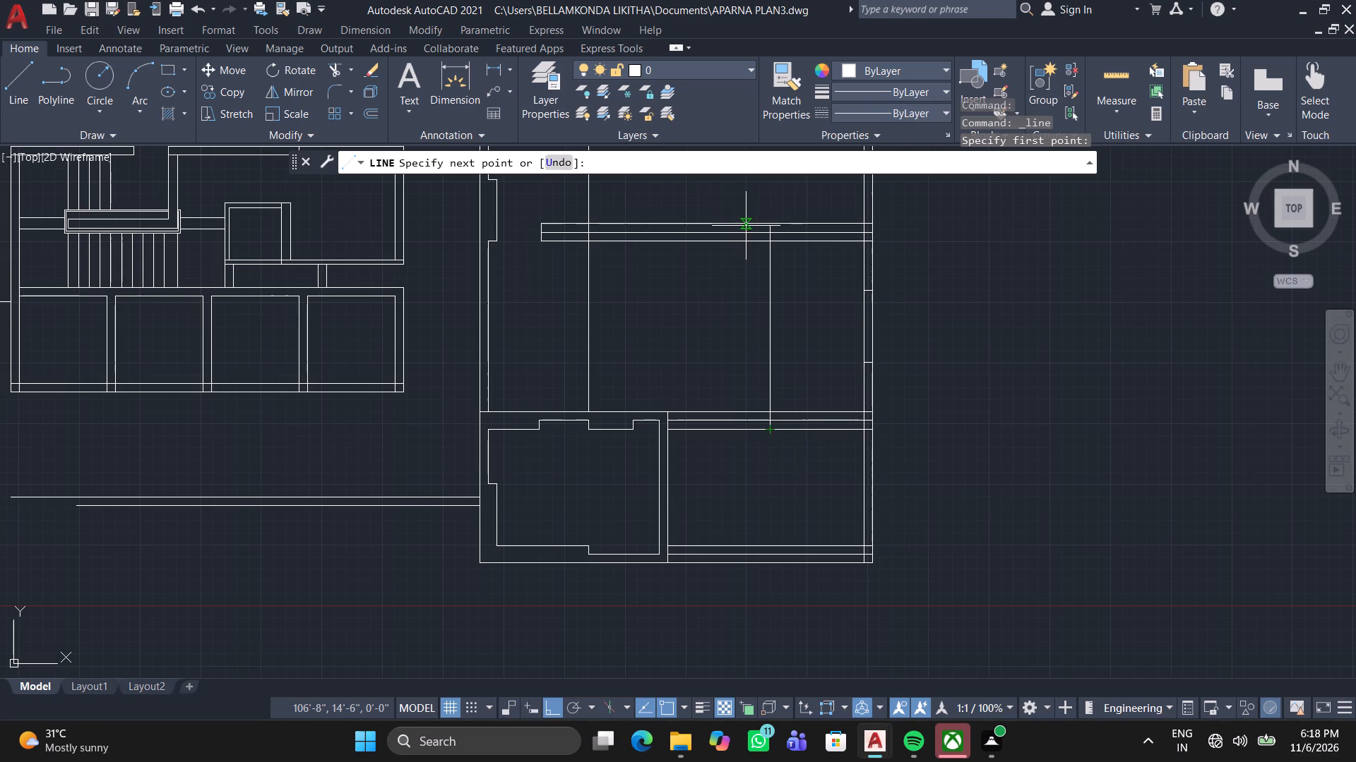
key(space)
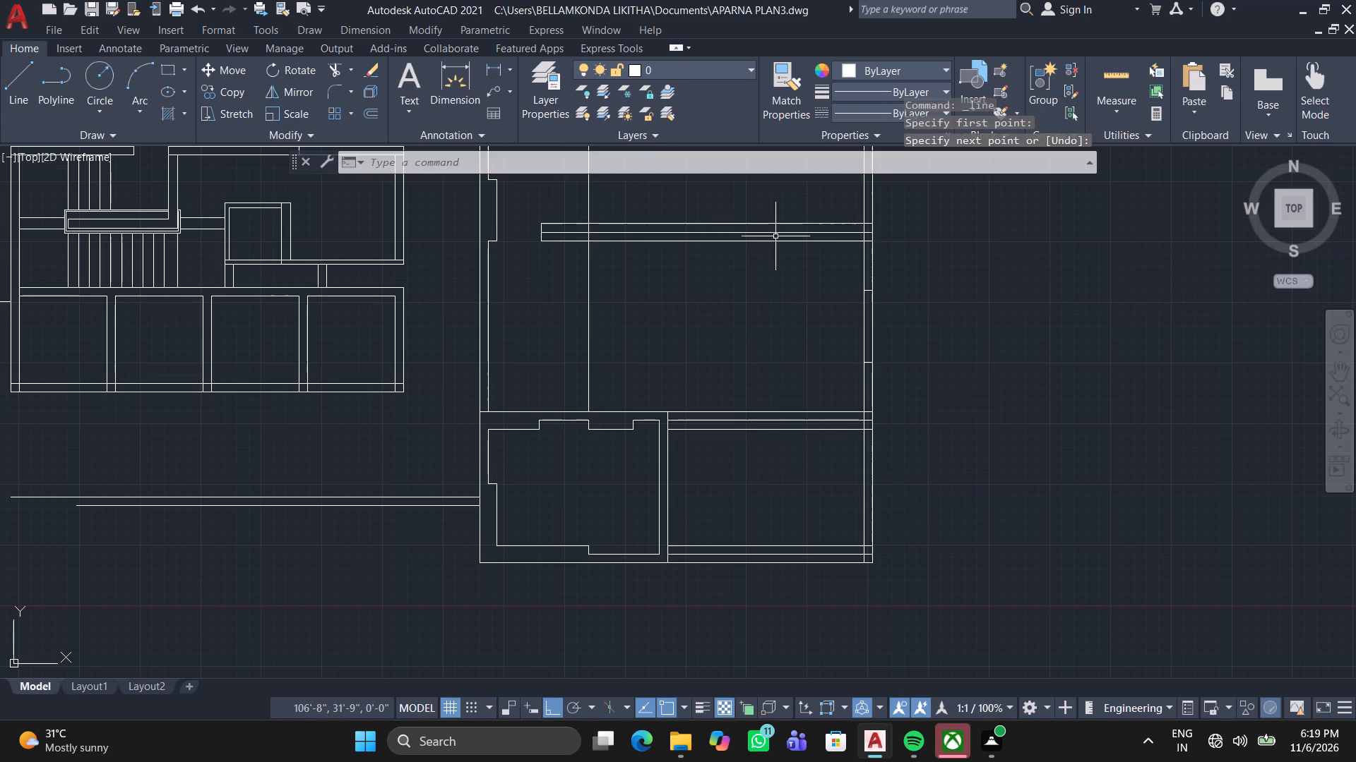
Draw a vertical line from the southeast room's inner top line up to the topmost of the three horizontal lines north of the middle room.
key(space)
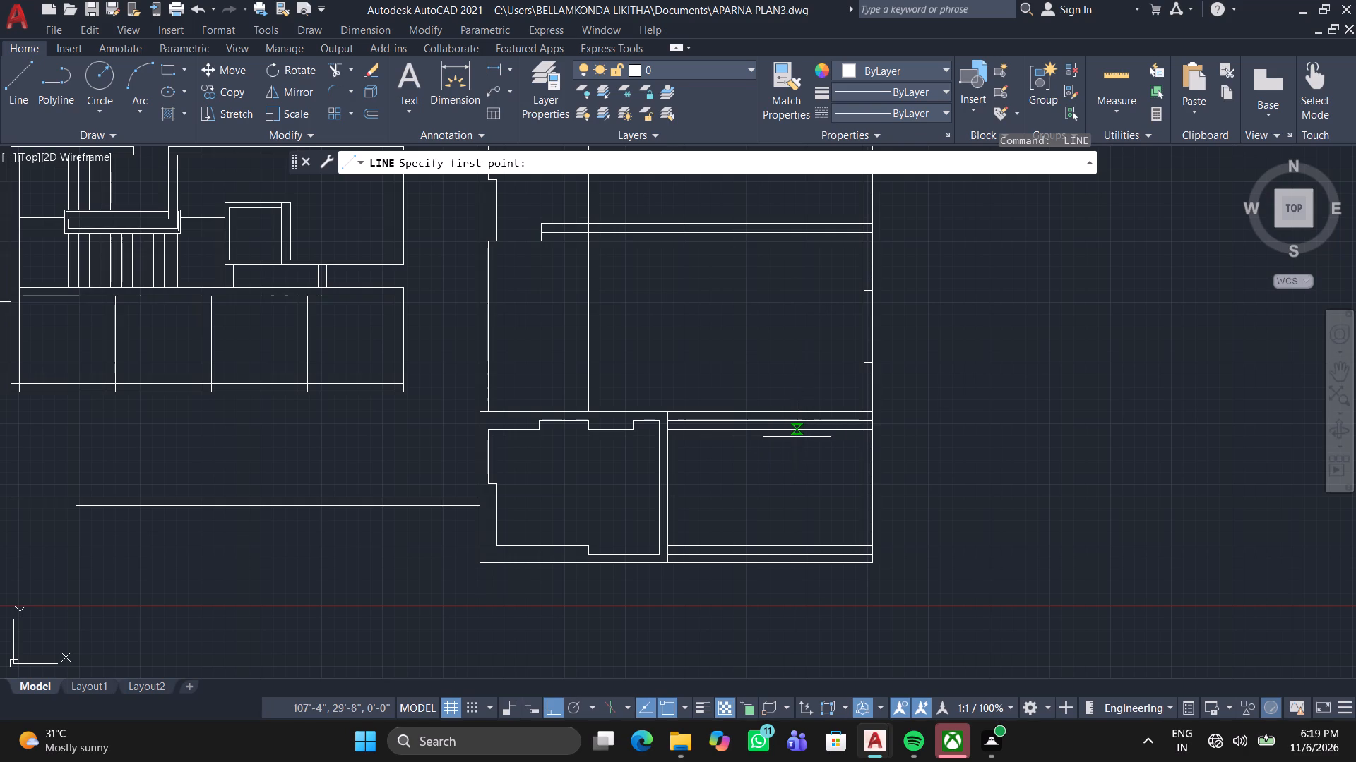
click(792, 429)
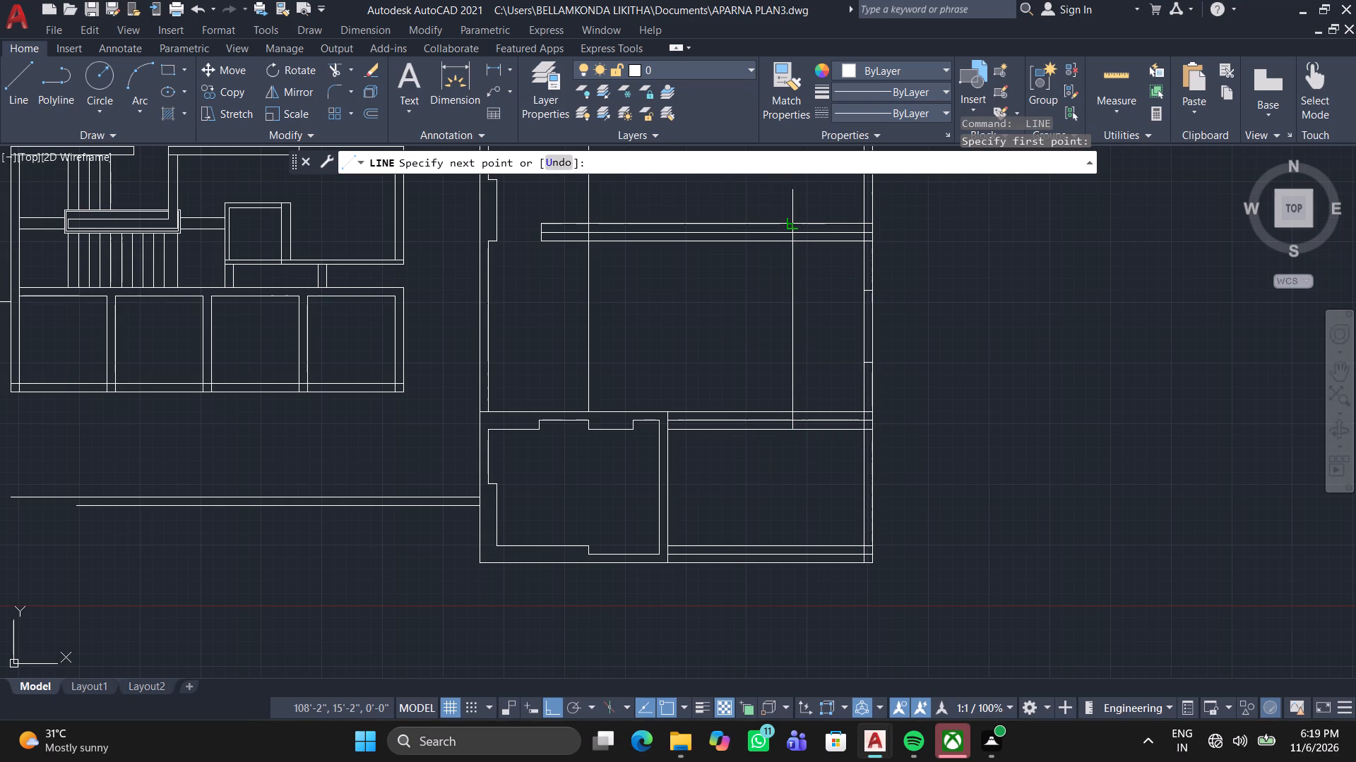
click(791, 220)
key(space)
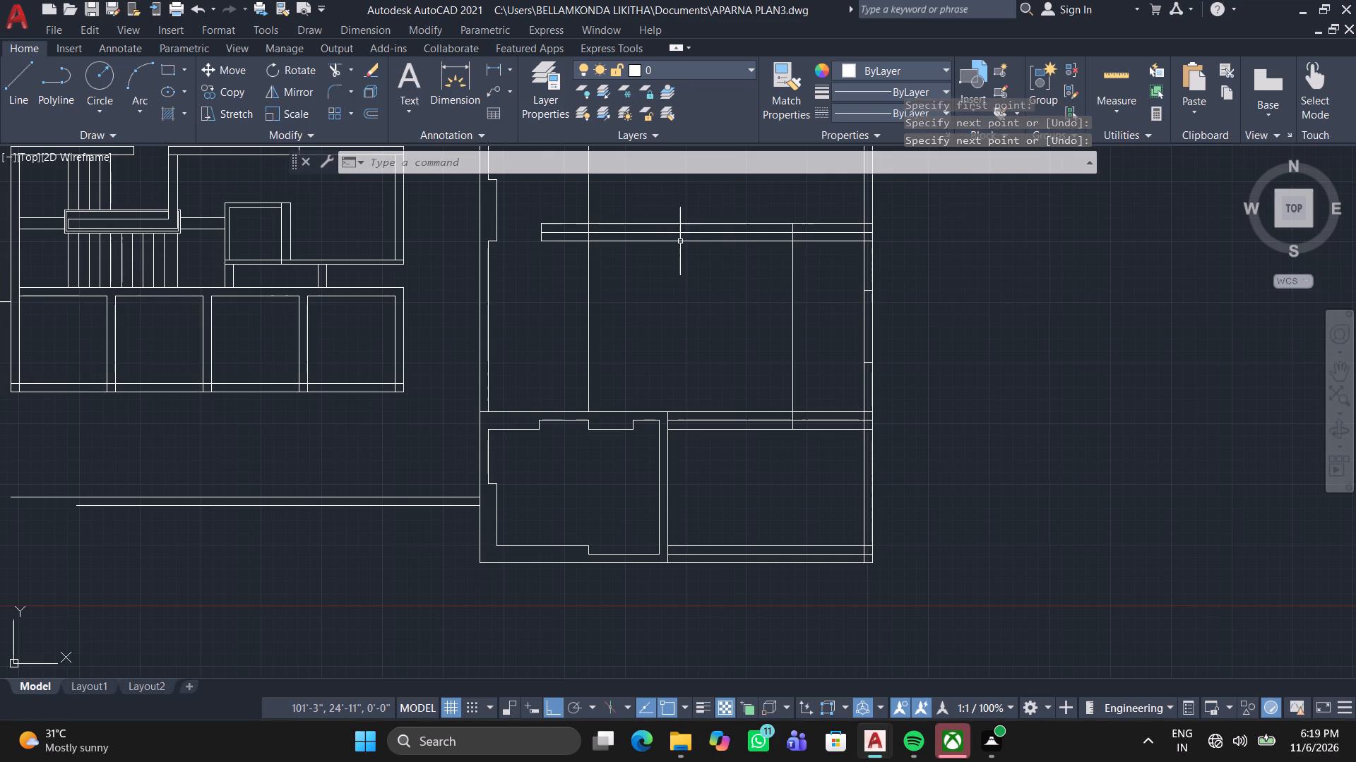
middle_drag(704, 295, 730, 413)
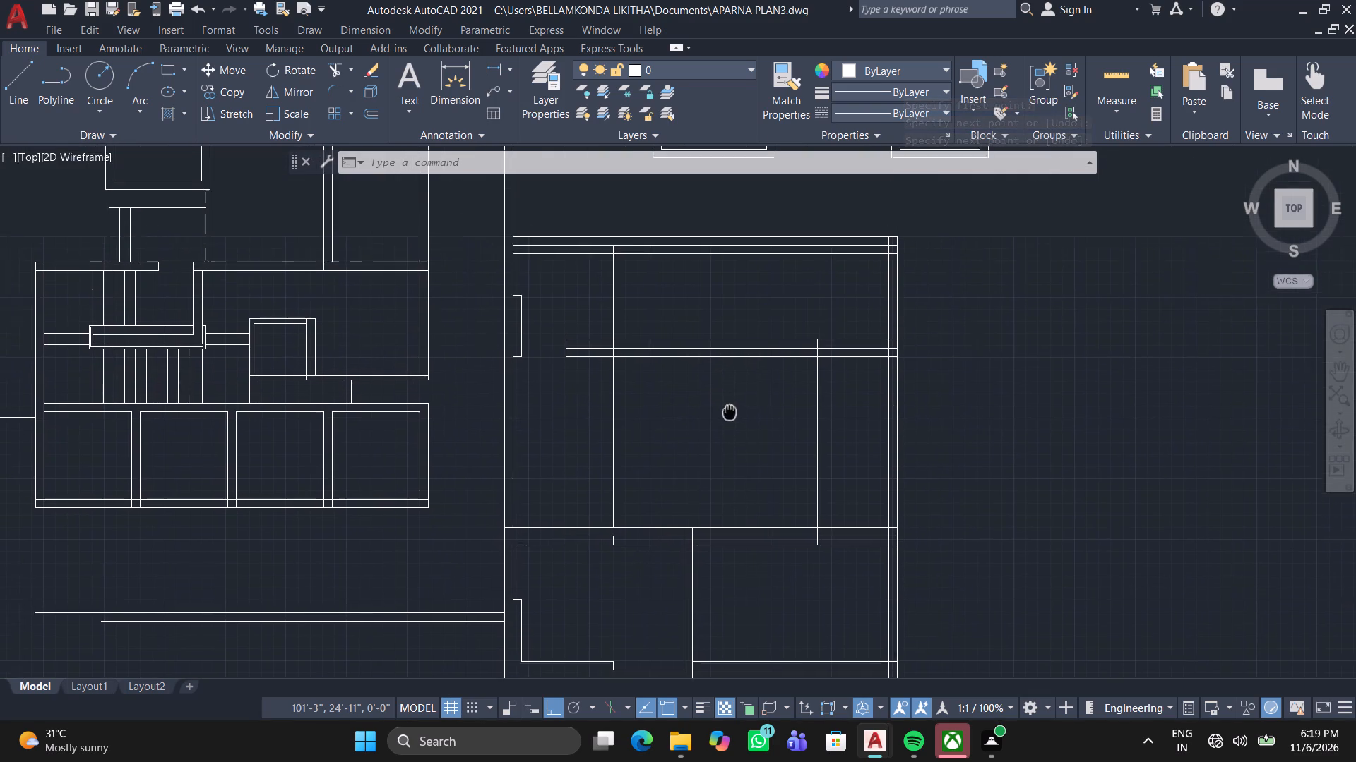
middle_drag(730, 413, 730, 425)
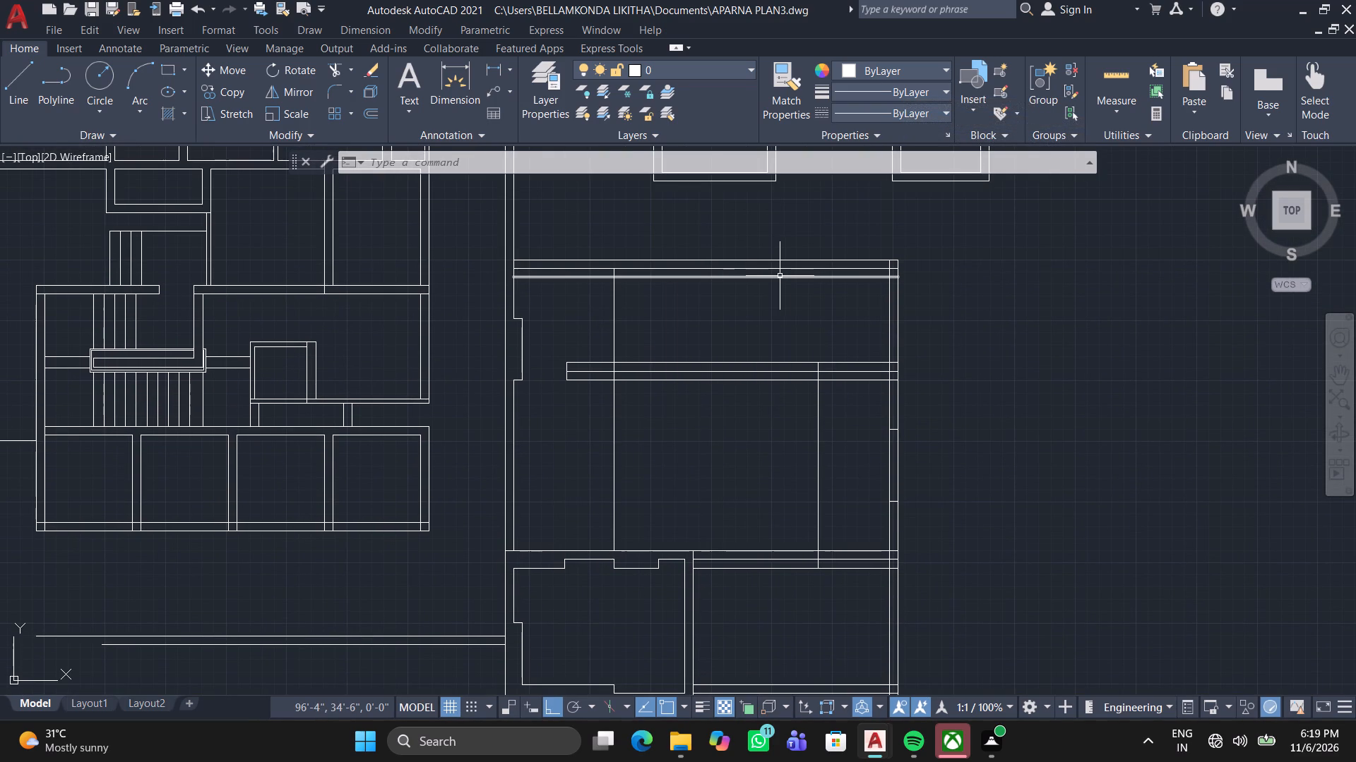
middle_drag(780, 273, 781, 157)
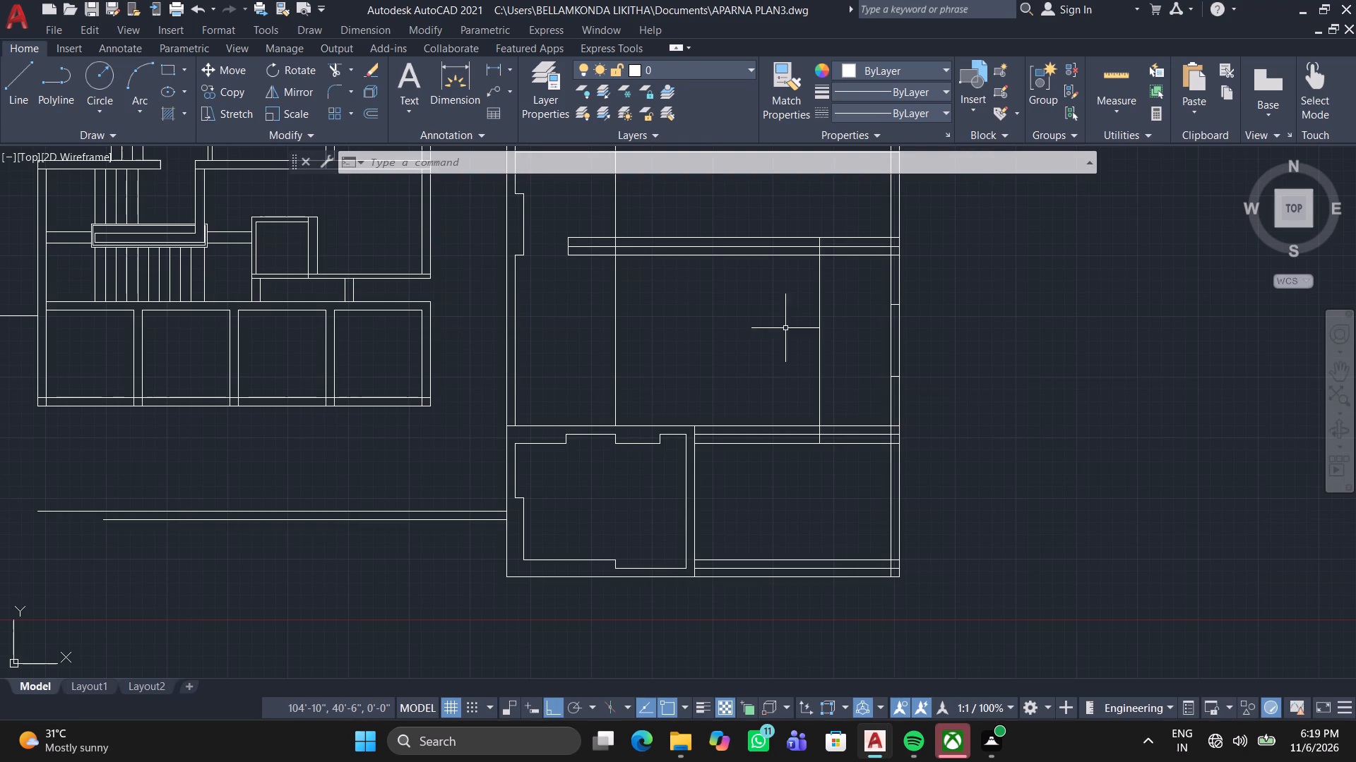
Draw a vertical line from the southeast room's outer bottom wall line up to the middle of the top wall's three lines.
middle_drag(771, 337, 772, 382)
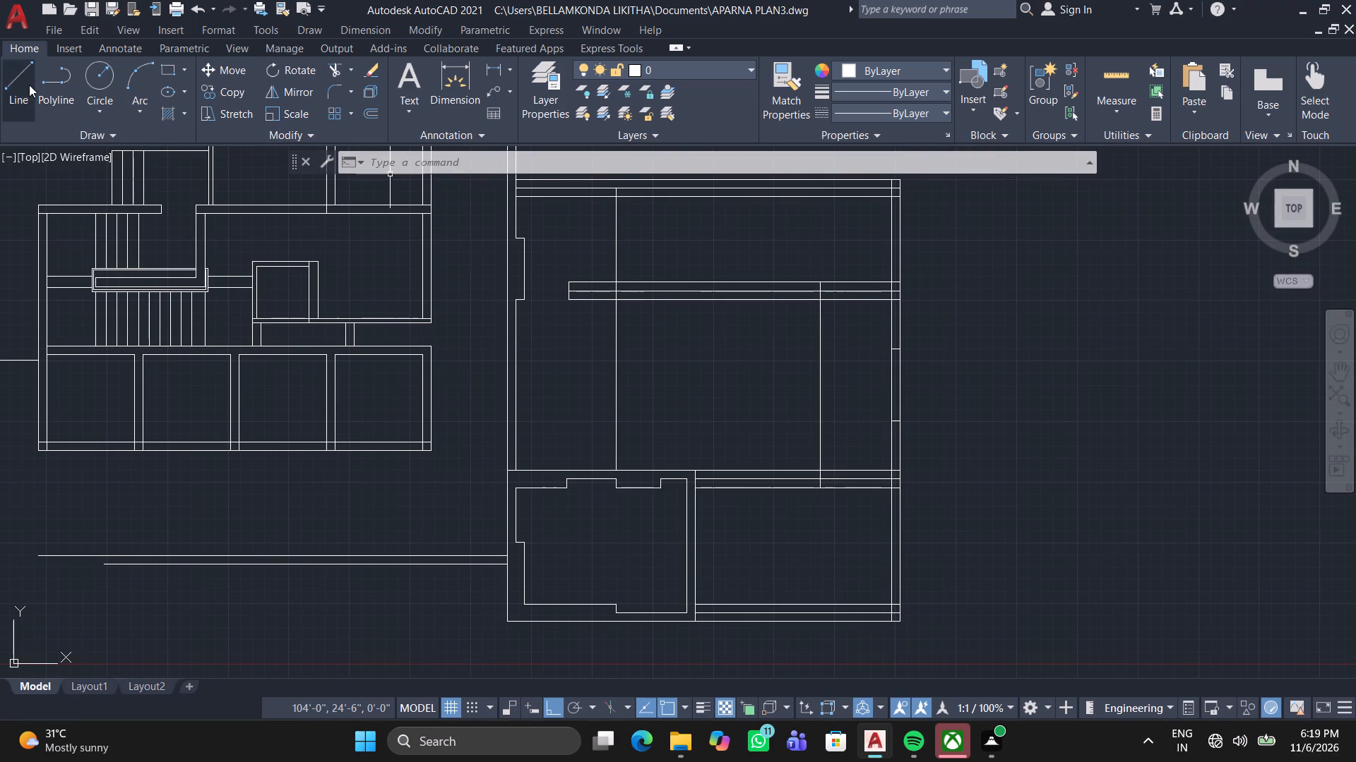
click(25, 97)
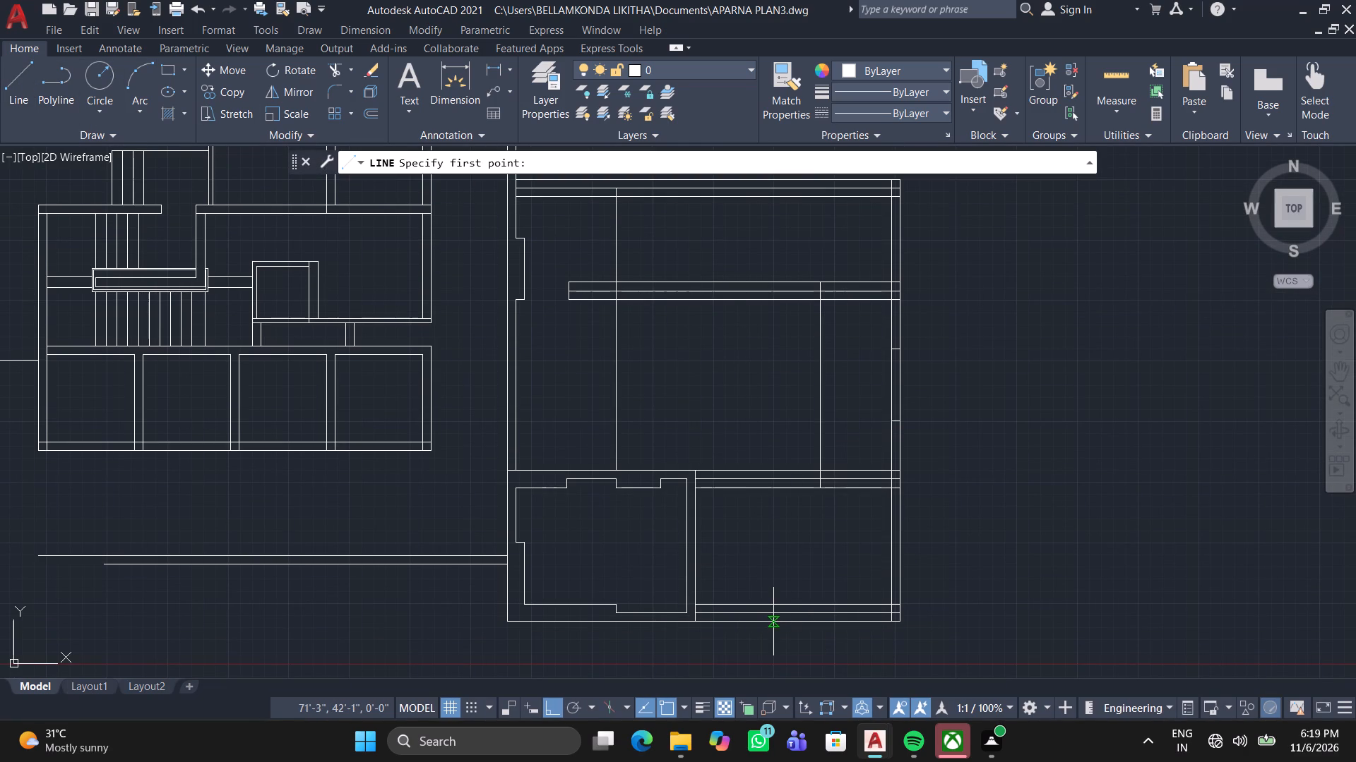
click(771, 623)
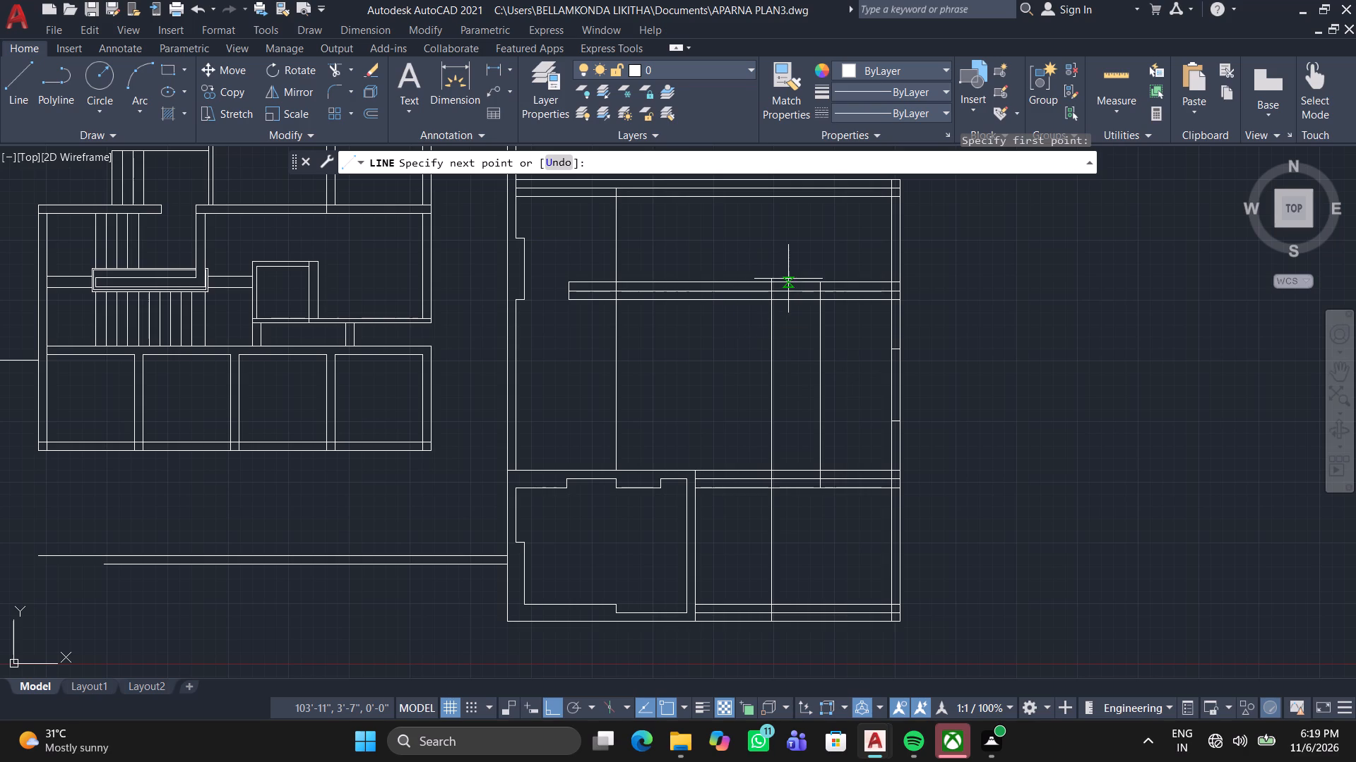
middle_drag(785, 267, 799, 408)
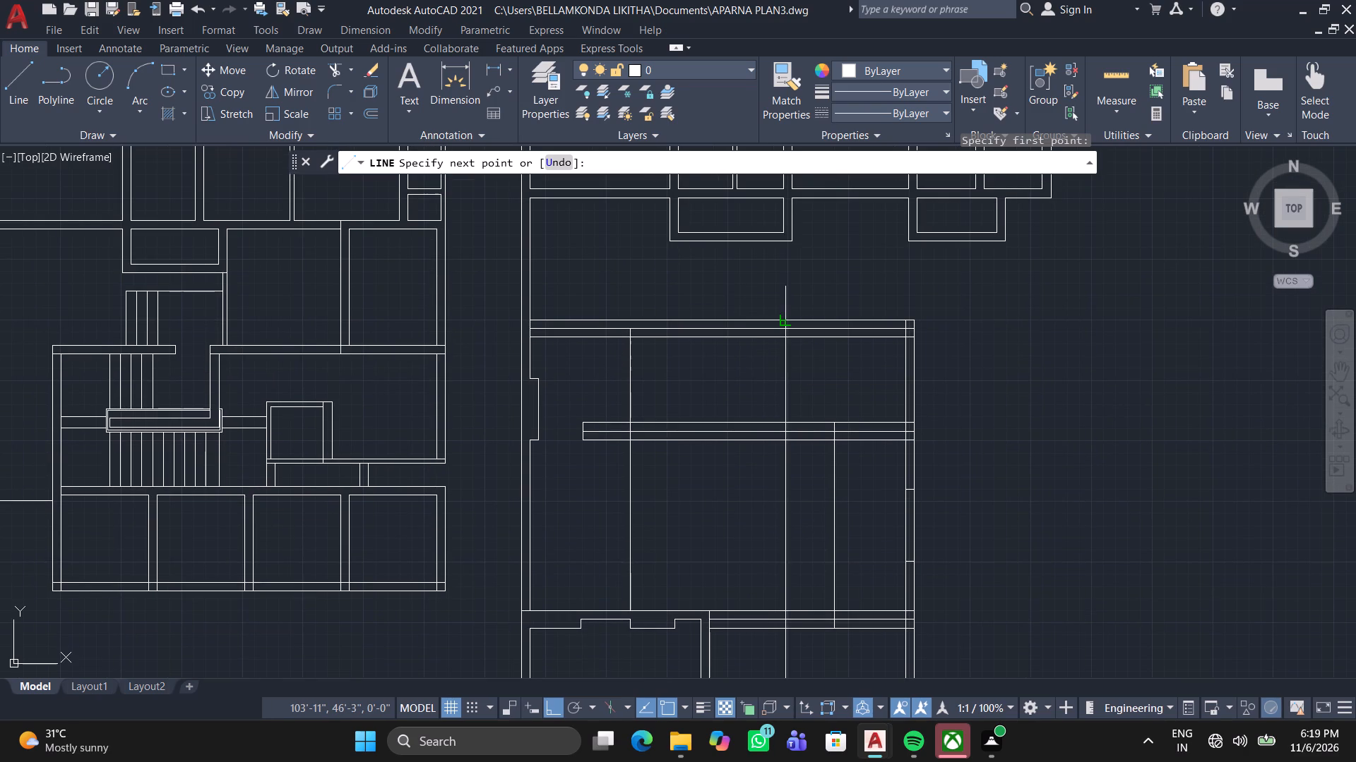
scroll(780, 323, up, 2)
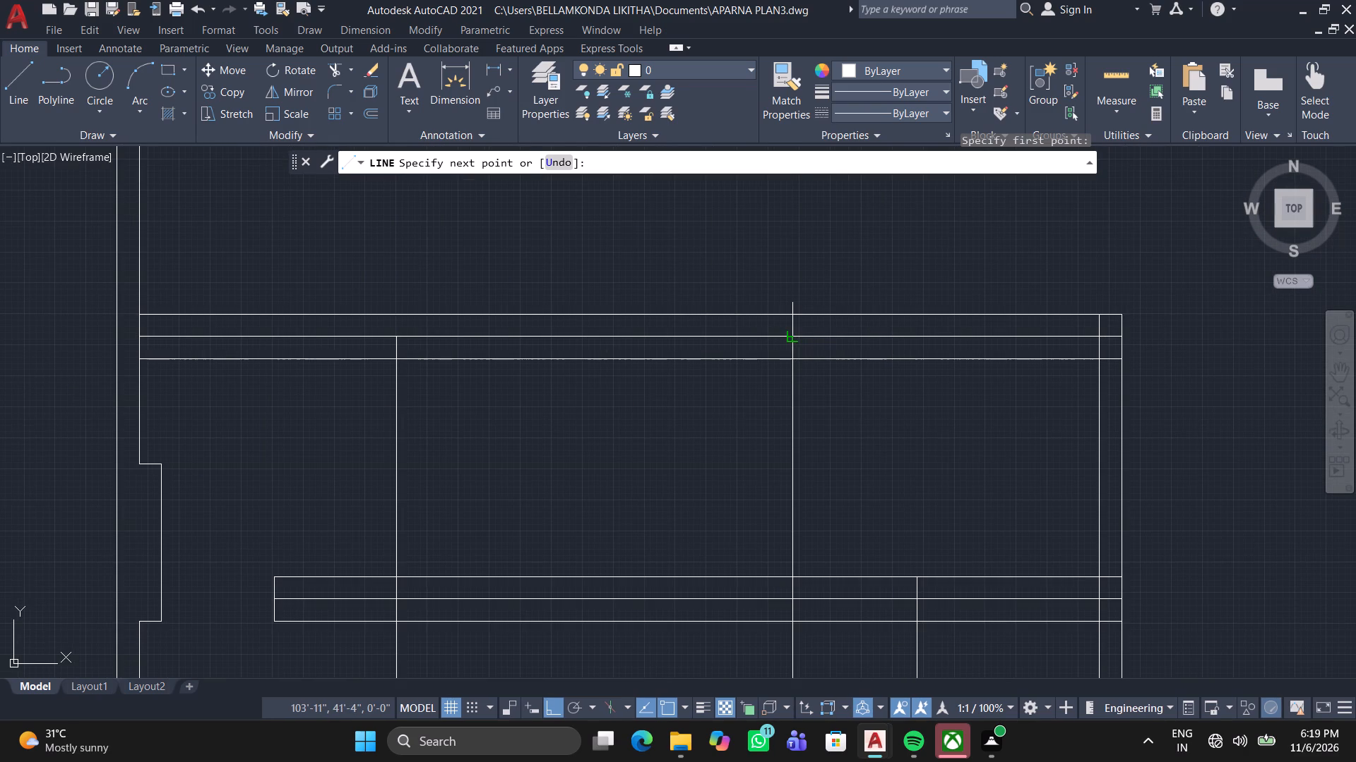
click(797, 341)
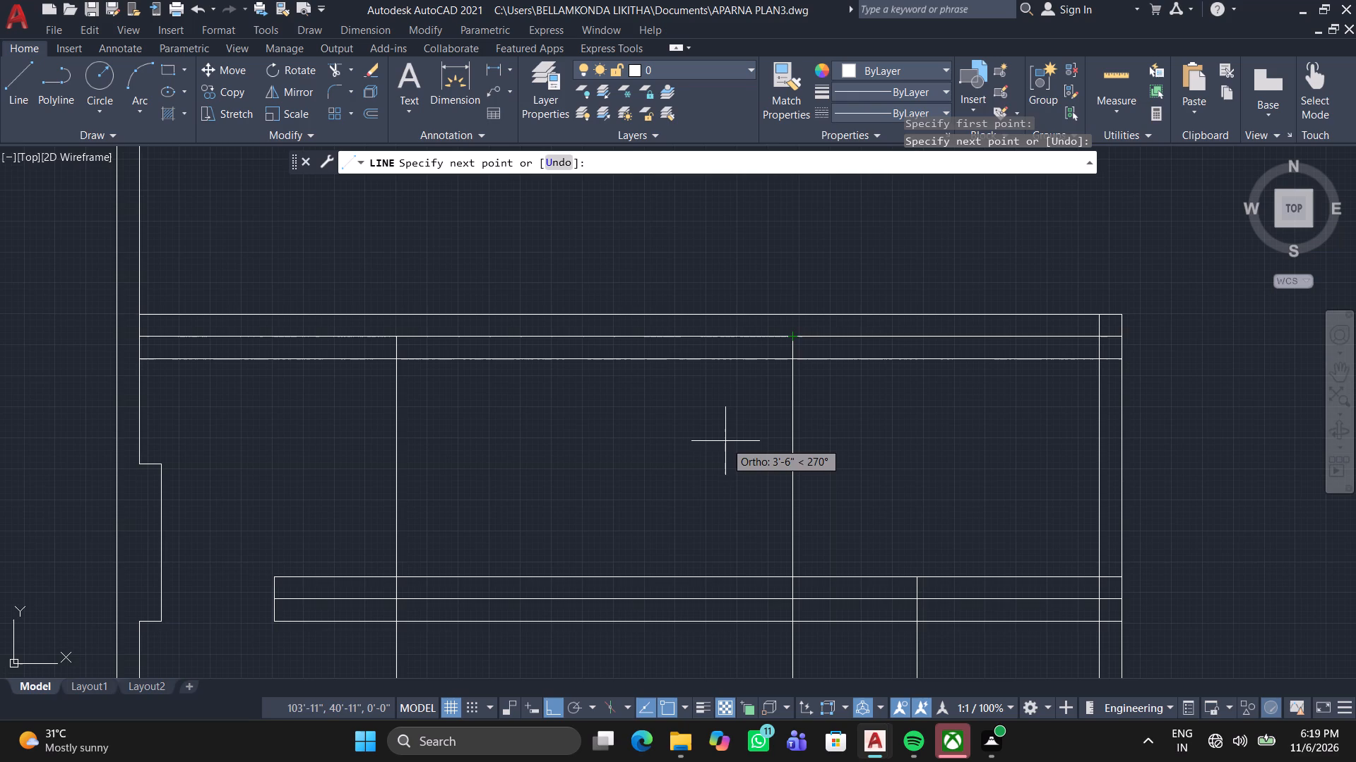
key(space)
Trim the upper partition's three horizontal lines between the two long verticals, plus both verticals between that partition and the top wall.
middle_drag(707, 428, 953, 328)
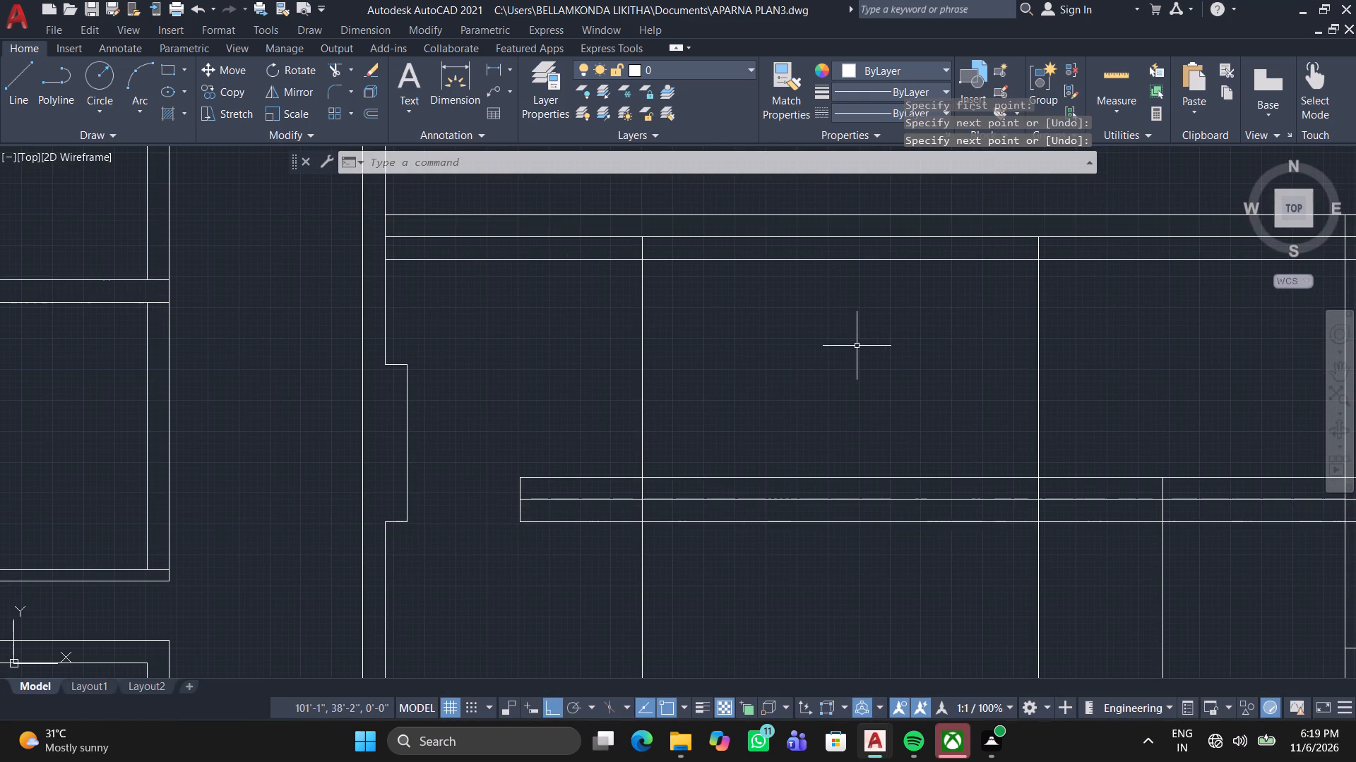
click(335, 71)
click(888, 429)
click(856, 581)
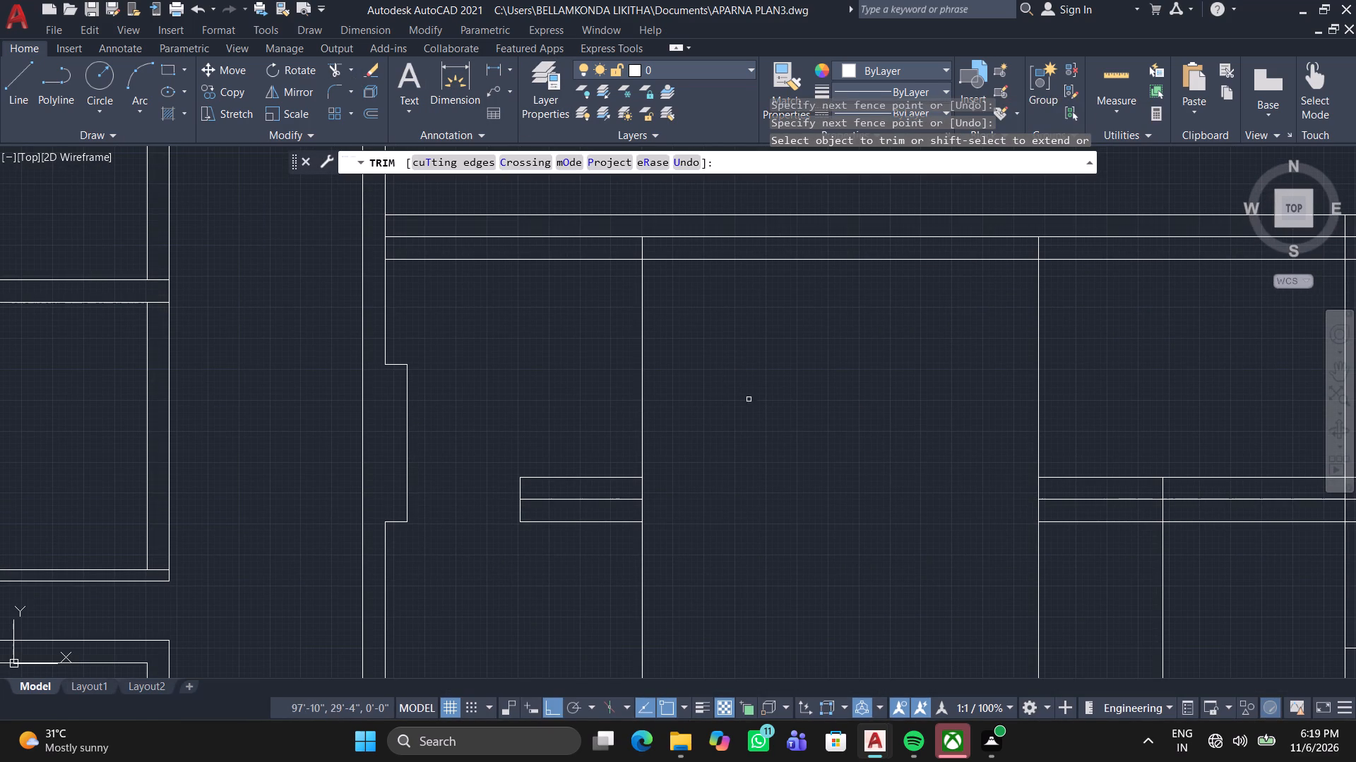
click(601, 365)
click(1295, 362)
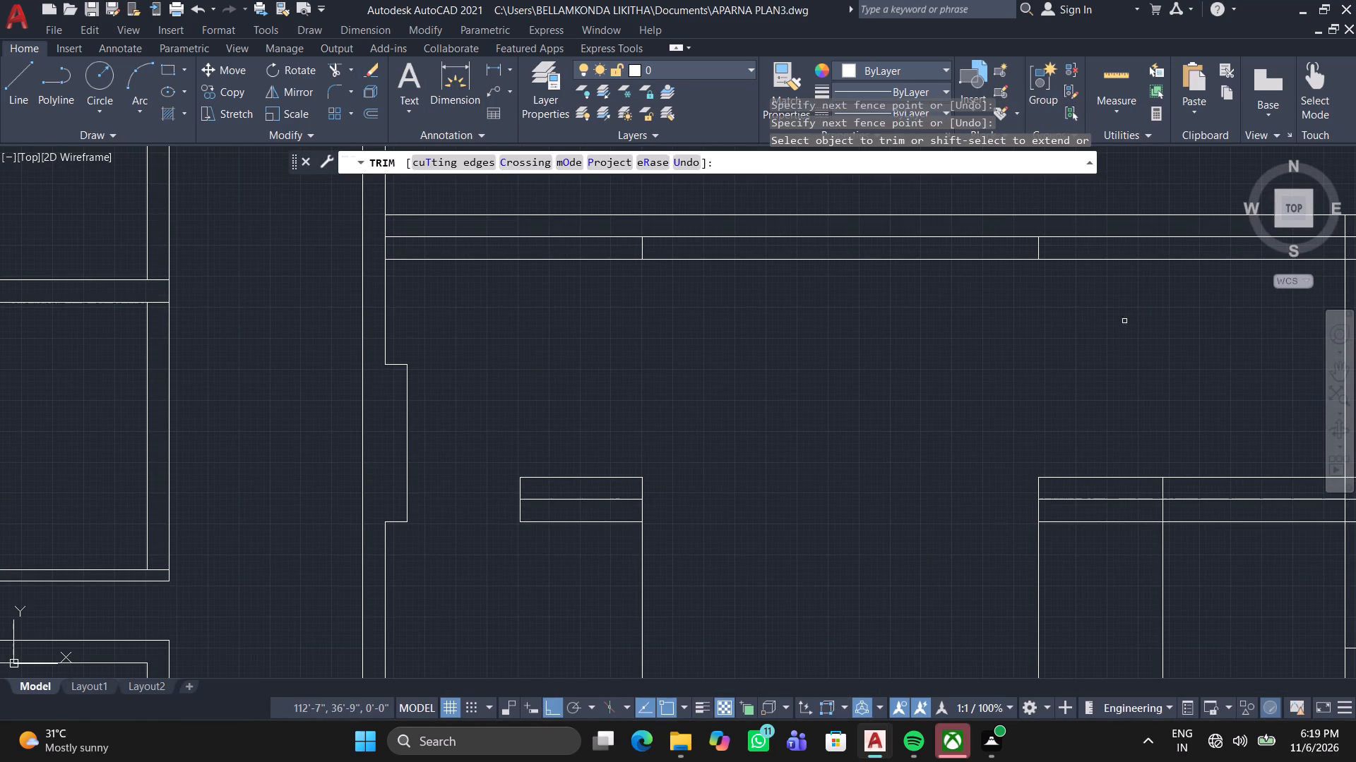
Form a recess in the top wall by trimming its lowest line between the short verticals and its middle line on both sides.
click(894, 258)
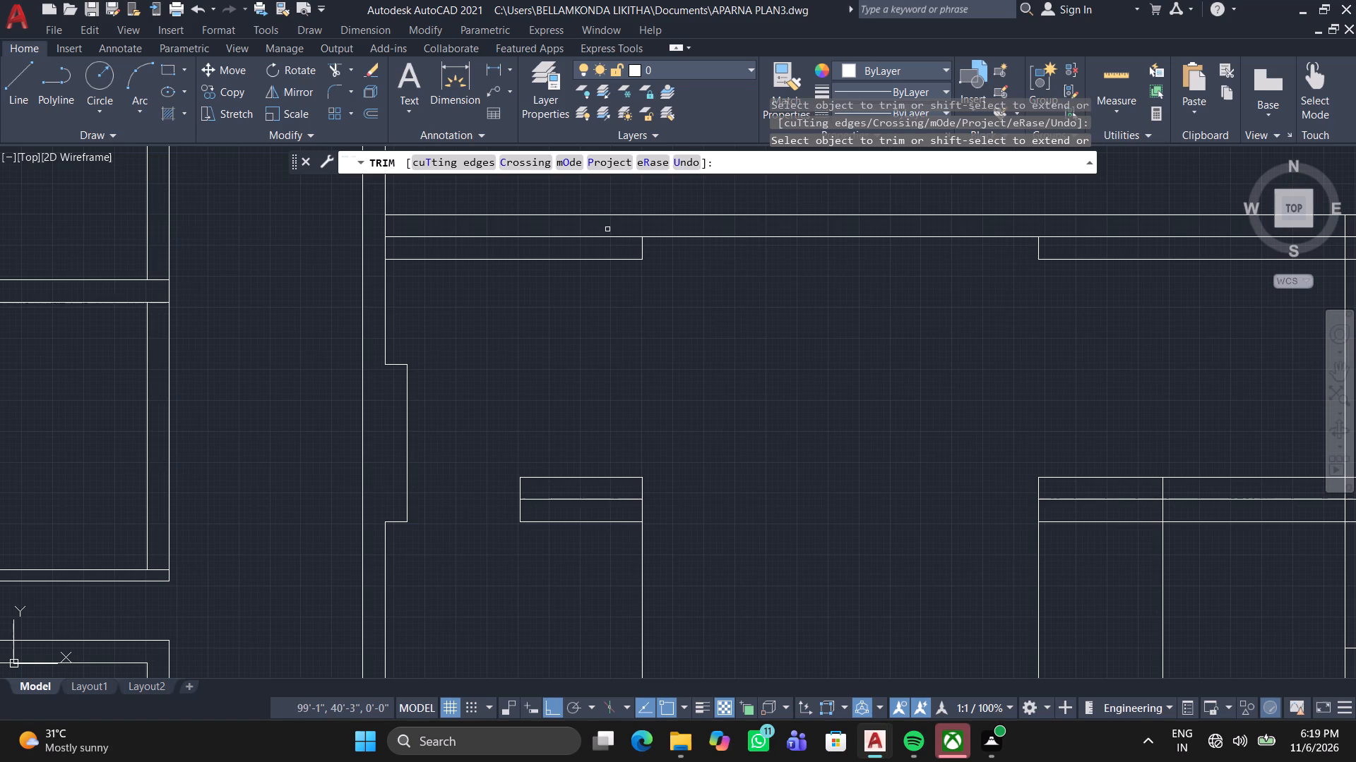
scroll(607, 237, up, 2)
click(614, 260)
click(674, 219)
scroll(751, 239, down, 1)
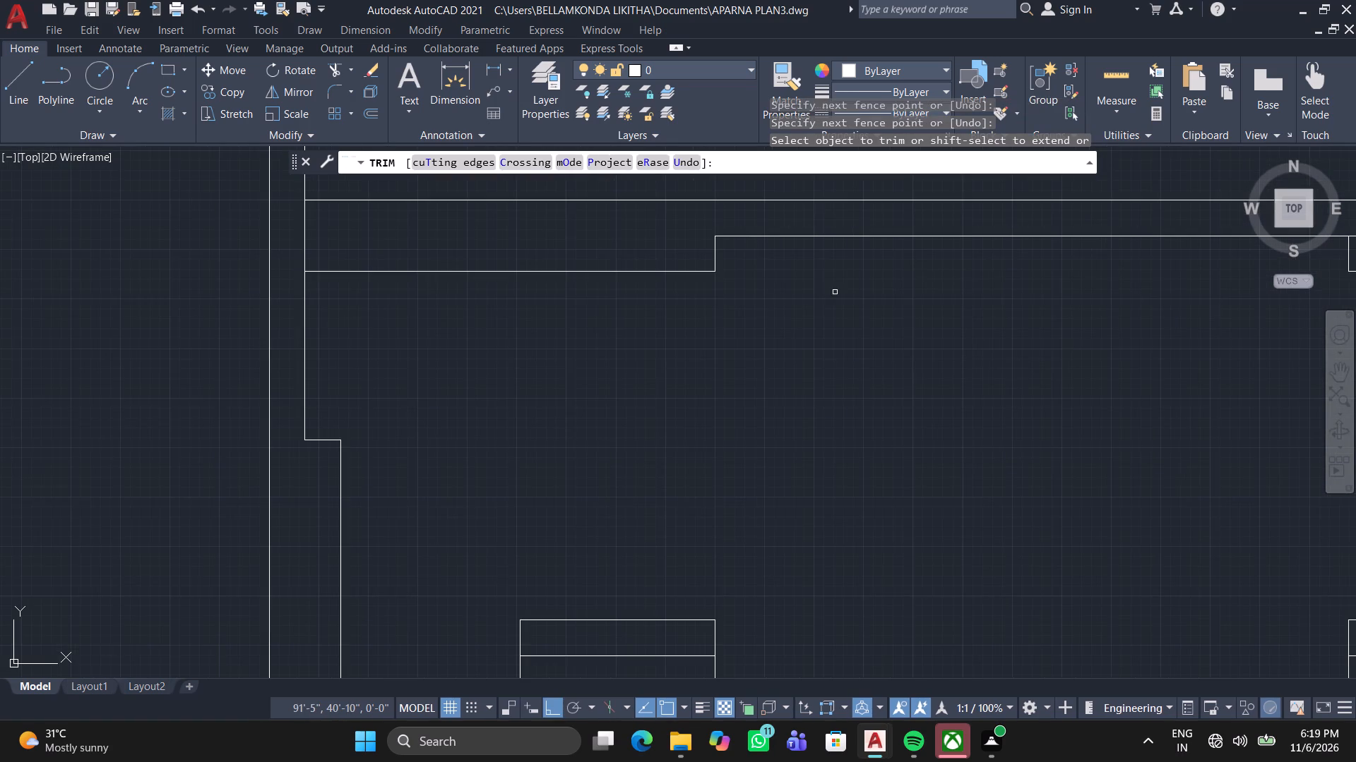
middle_drag(927, 344, 542, 380)
click(1066, 286)
click(1064, 261)
Trim the three long verticals below the upper partition and the partition's three lines between the two eastern verticals.
scroll(914, 337, down, 2)
middle_drag(886, 379, 876, 264)
scroll(1054, 377, up, 1)
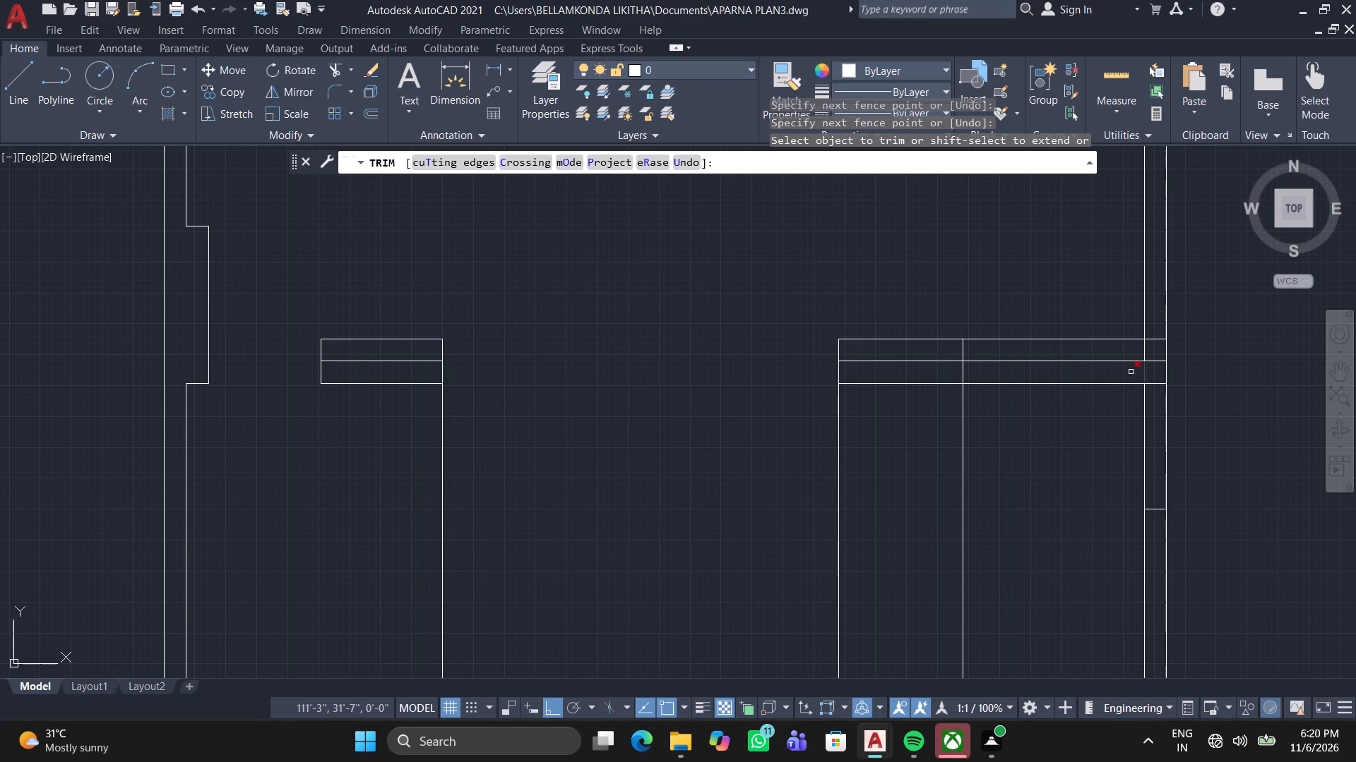
scroll(1022, 448, down, 2)
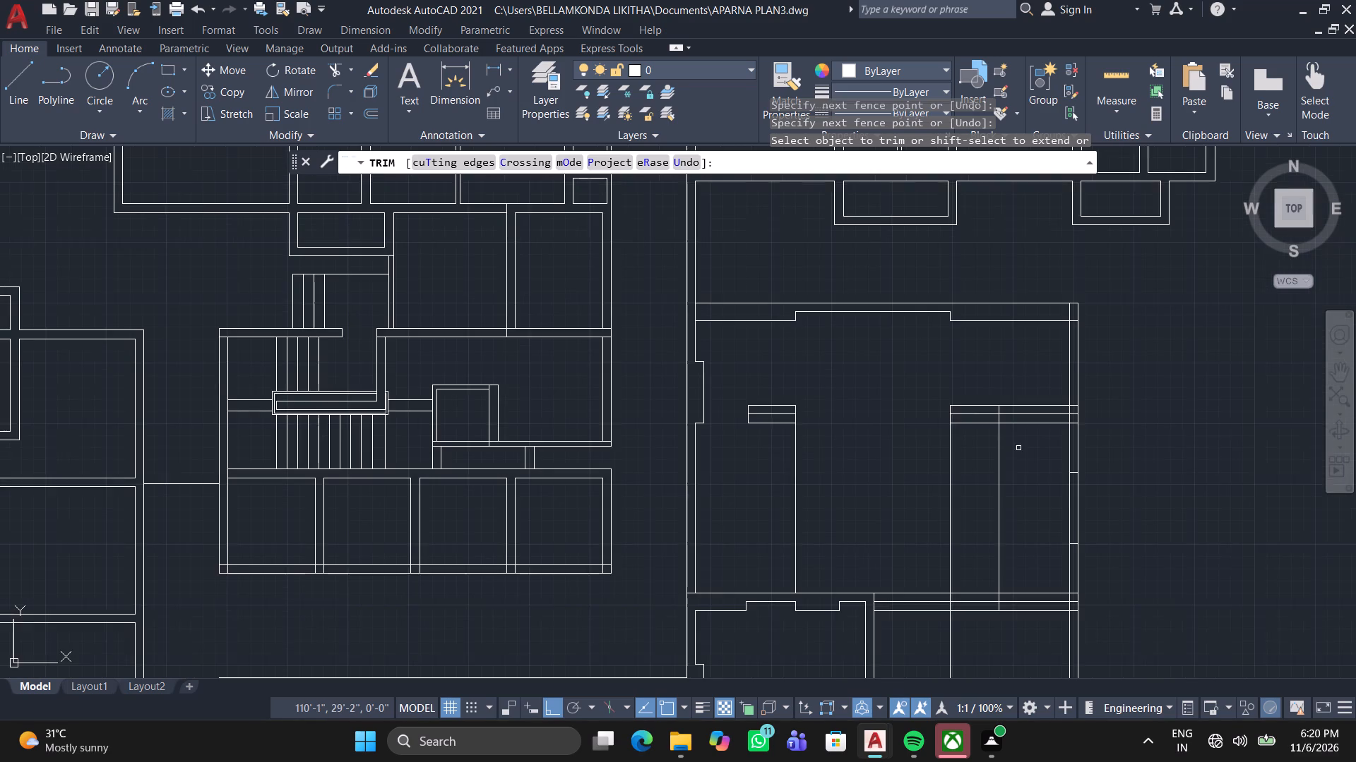
middle_drag(1009, 442, 987, 386)
middle_drag(985, 441, 922, 350)
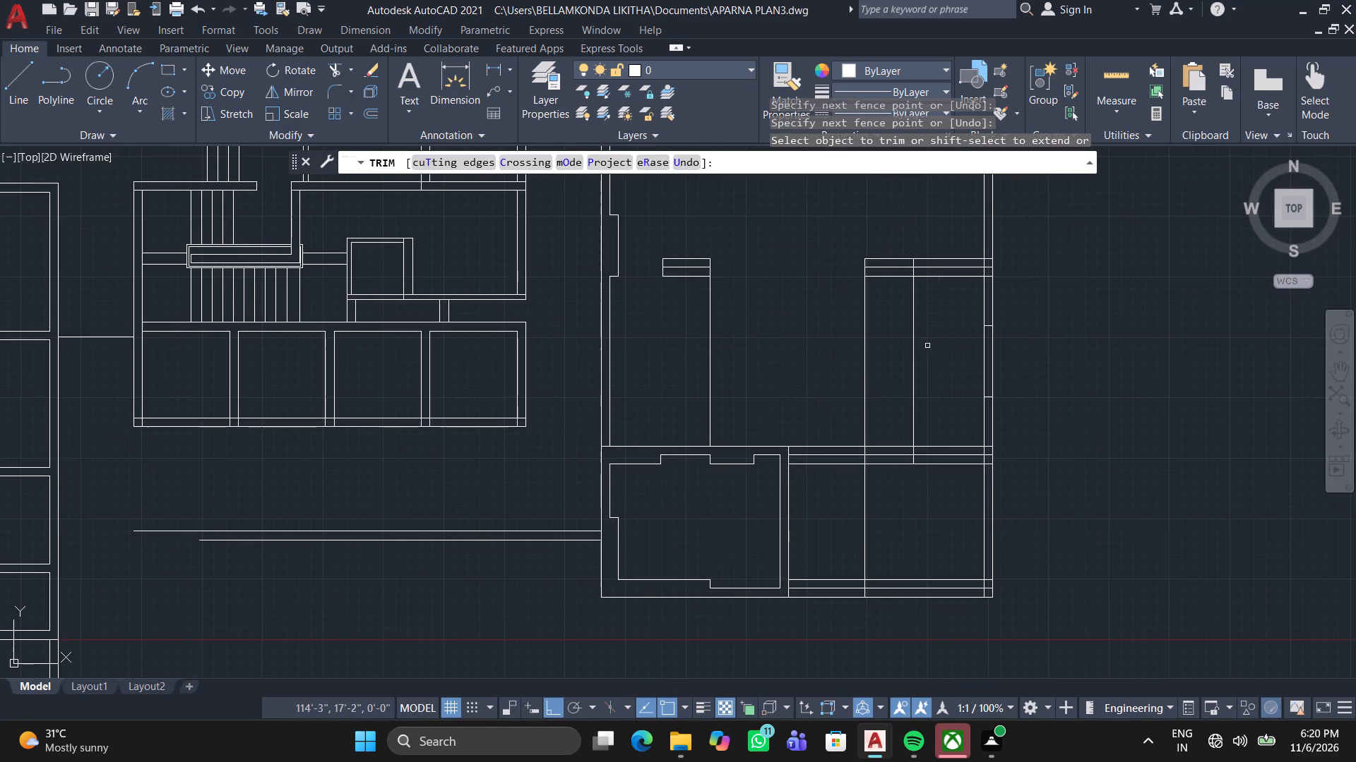
click(927, 346)
click(817, 345)
click(898, 289)
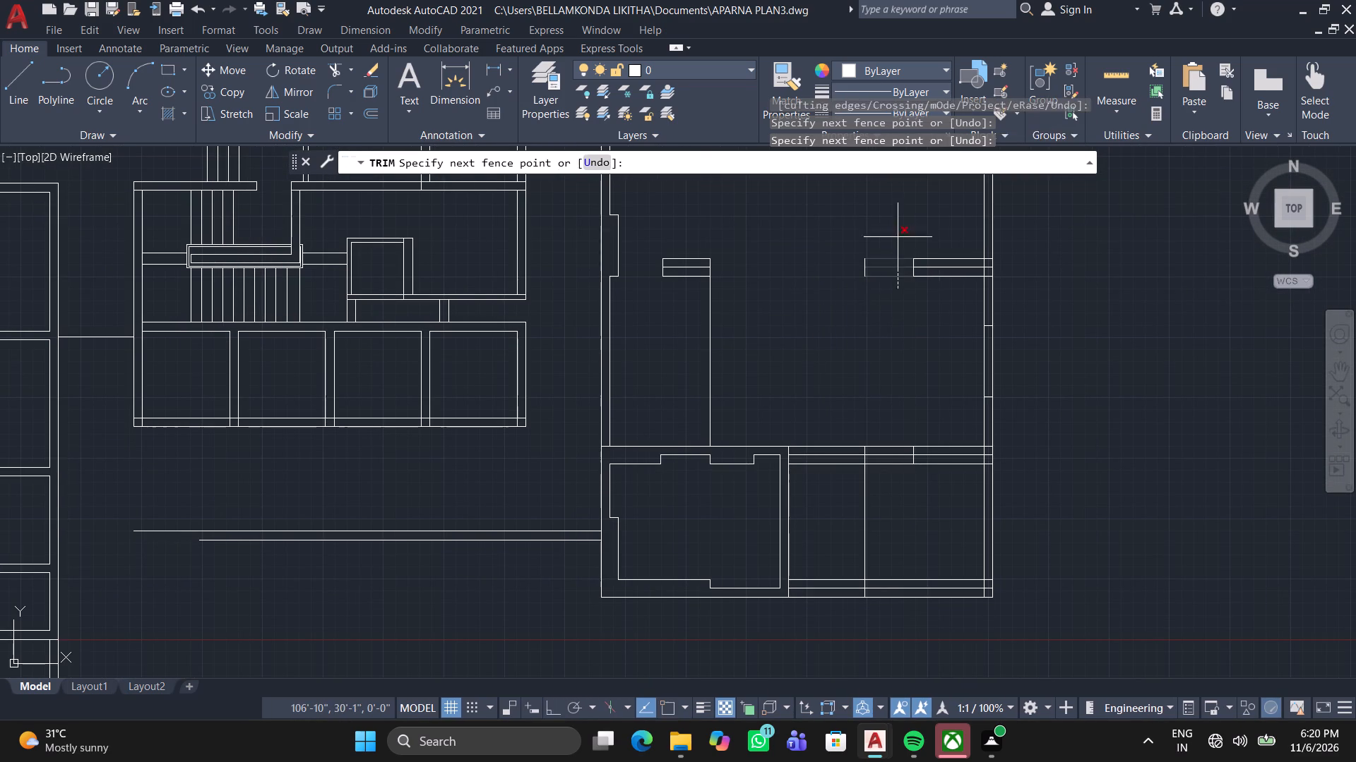
click(898, 233)
scroll(885, 278, up, 2)
click(338, 406)
click(611, 372)
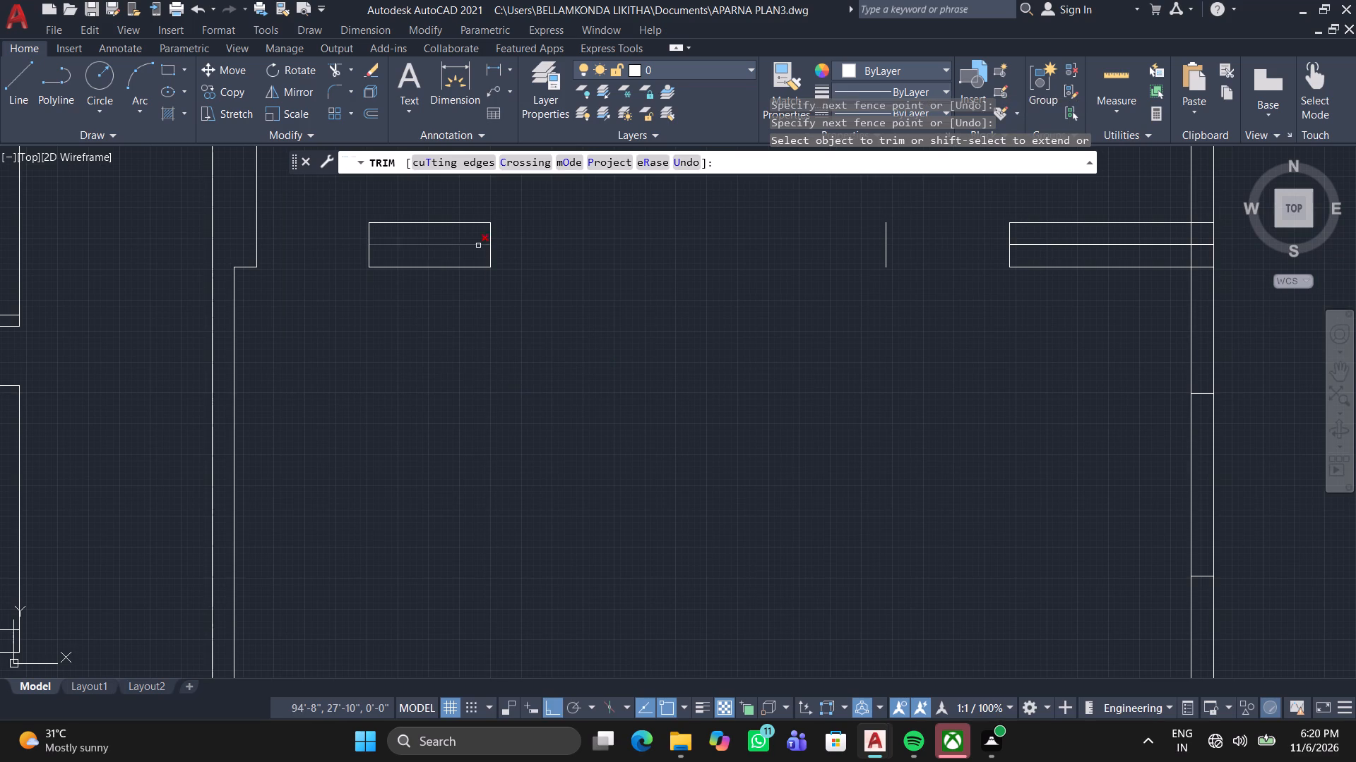
Trim both upper piers' middle lines, the loose vertical between them, and the east wall's inner line crossing the east pier.
click(468, 257)
click(464, 243)
click(906, 250)
drag(778, 246, 783, 253)
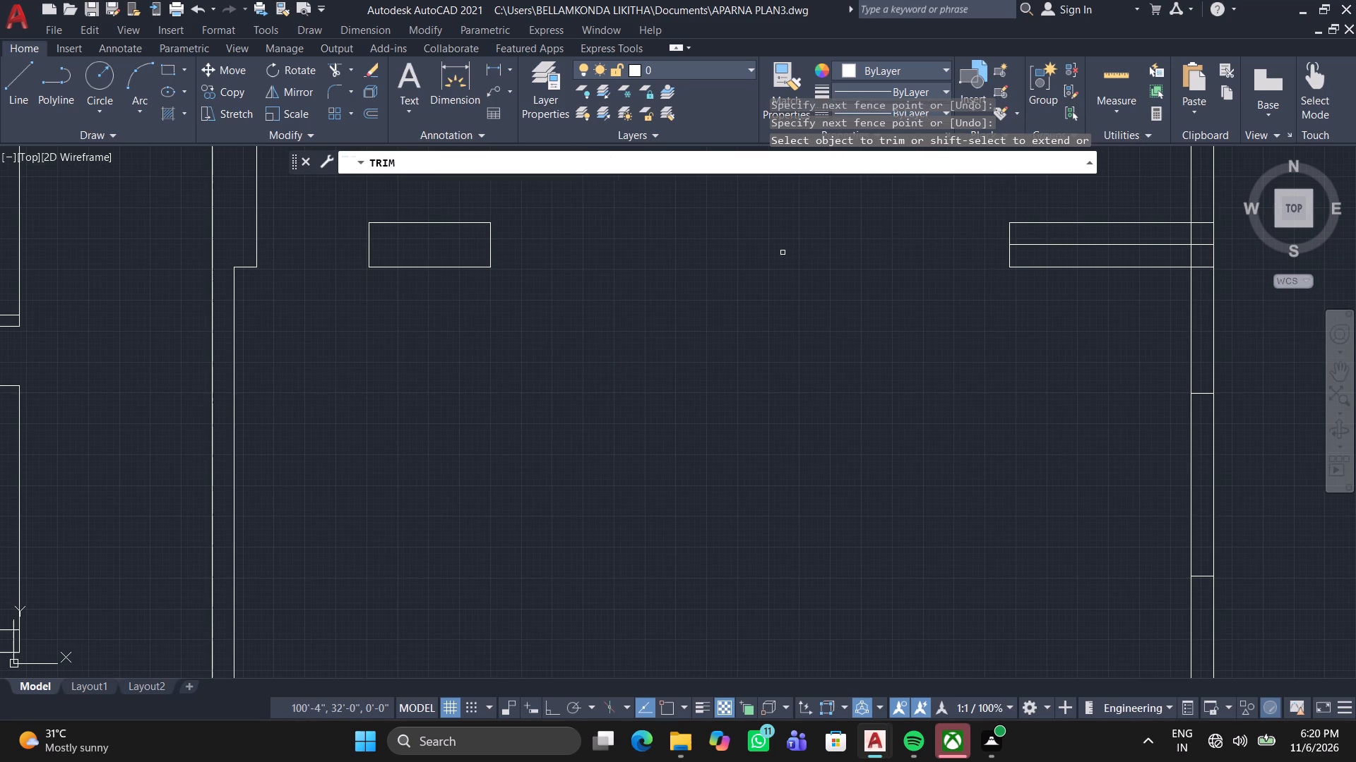
drag(783, 253, 785, 254)
middle_drag(1092, 259, 796, 405)
scroll(834, 394, up, 3)
click(838, 397)
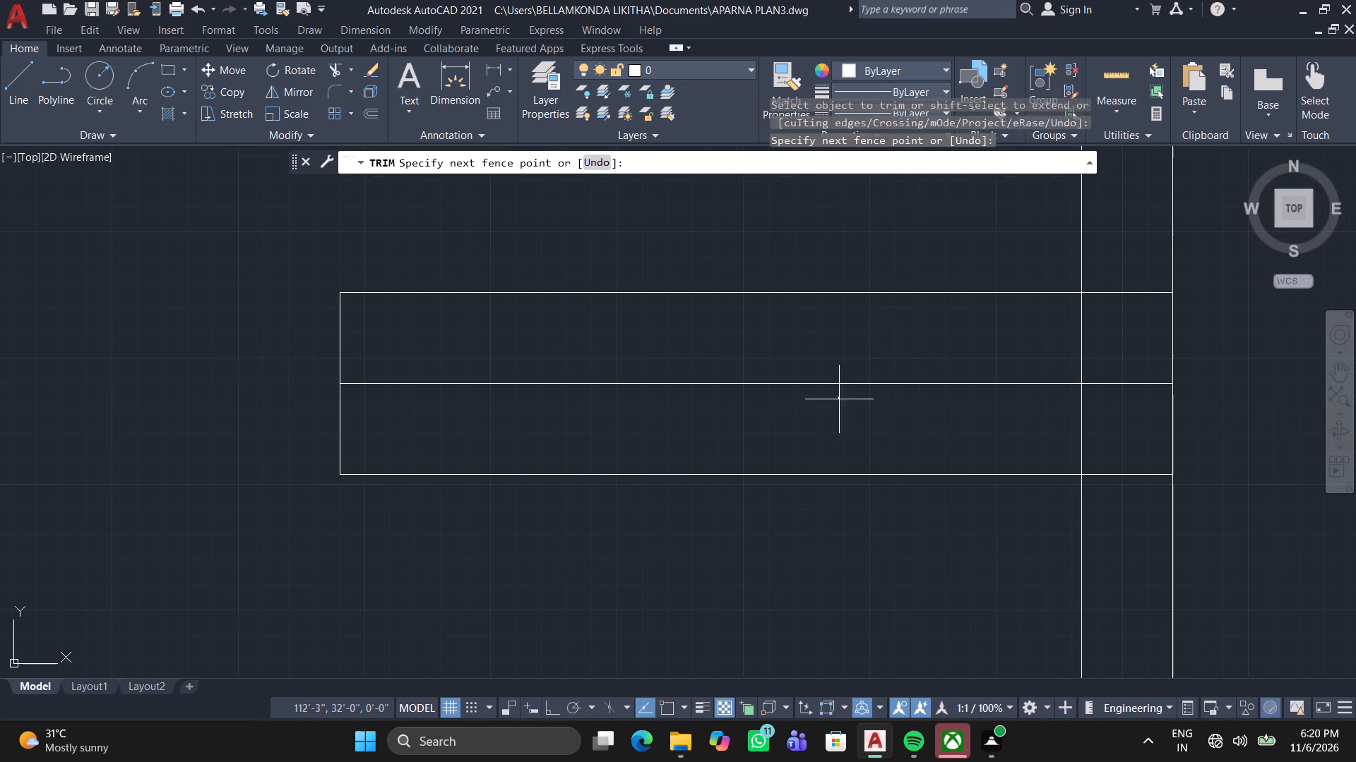
click(1100, 344)
click(1114, 351)
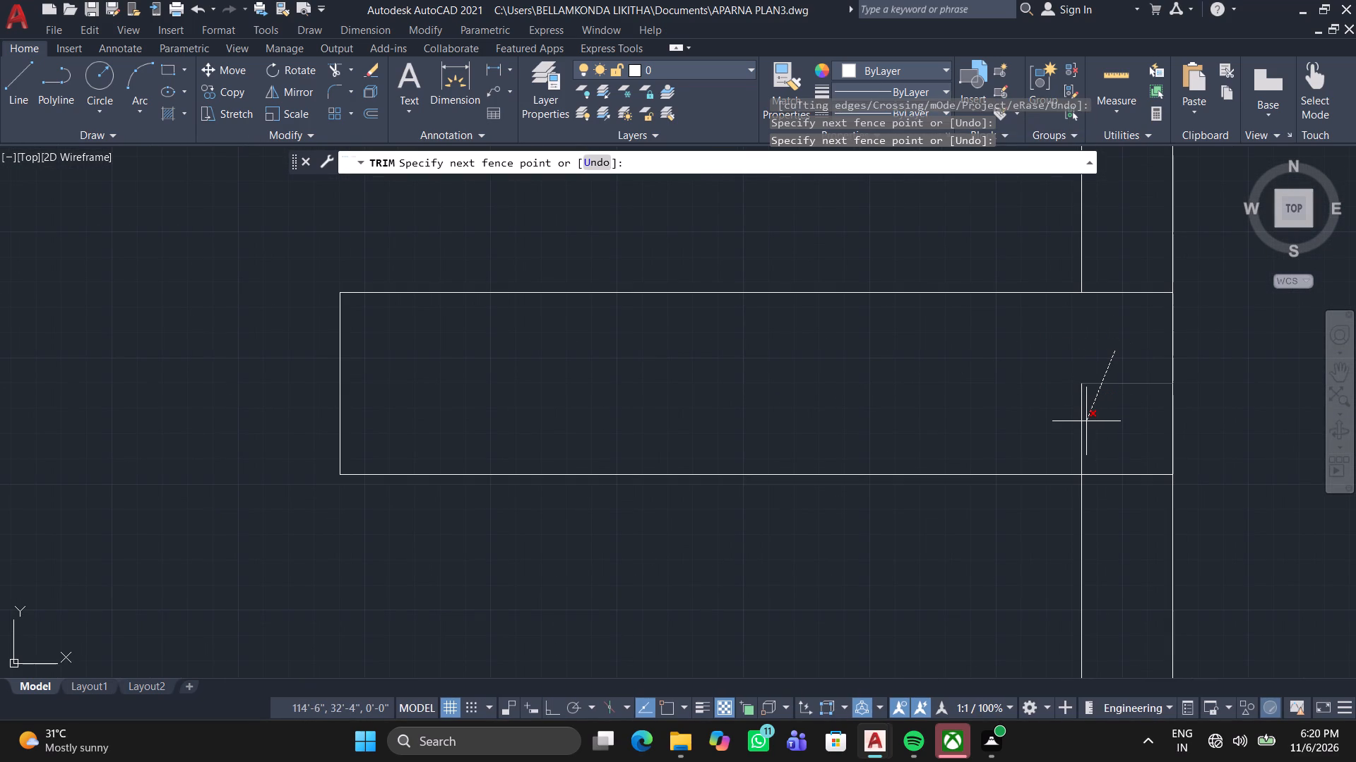
click(1086, 421)
scroll(996, 405, down, 2)
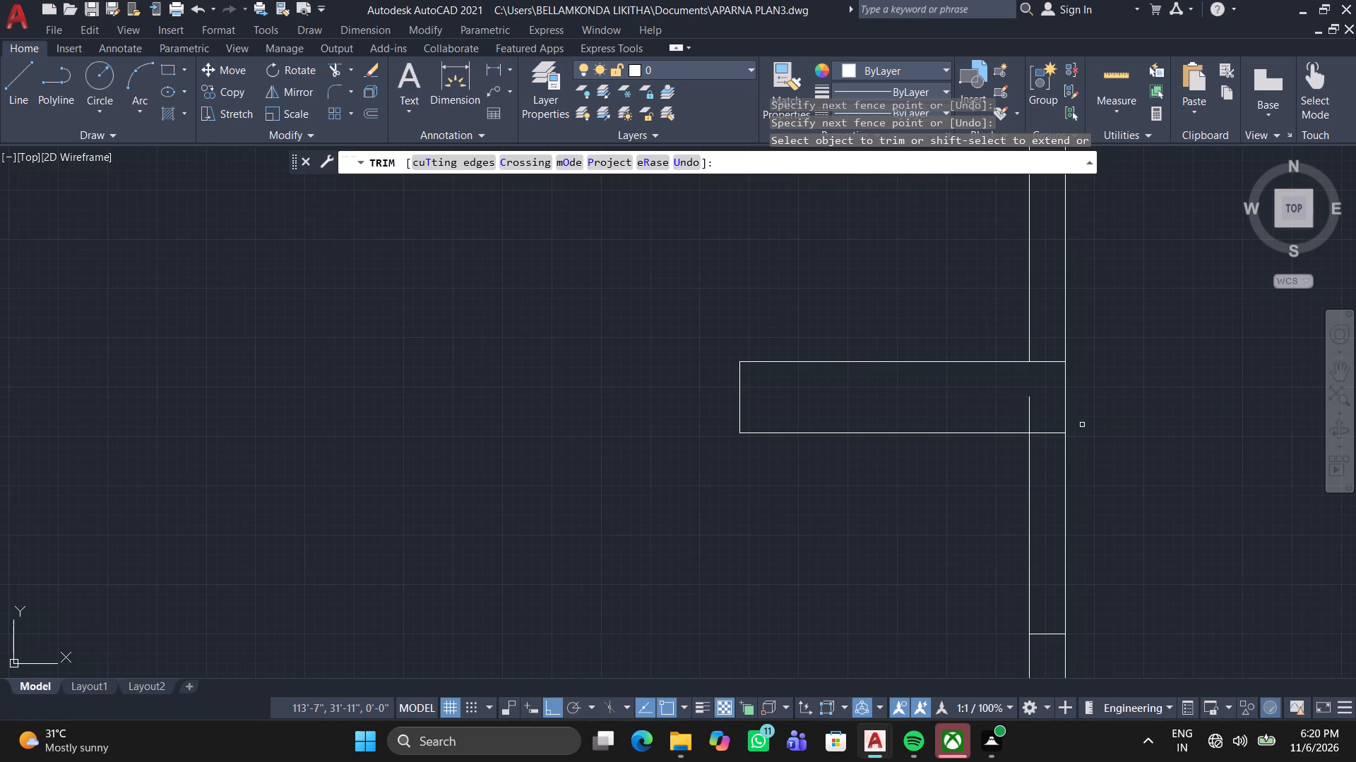
click(1049, 417)
click(1001, 418)
Trim the lower partition's three lines between the middle room and the eastern pier, plus the vertical through the southeast room.
scroll(995, 434, down, 1)
middle_drag(911, 586, 899, 492)
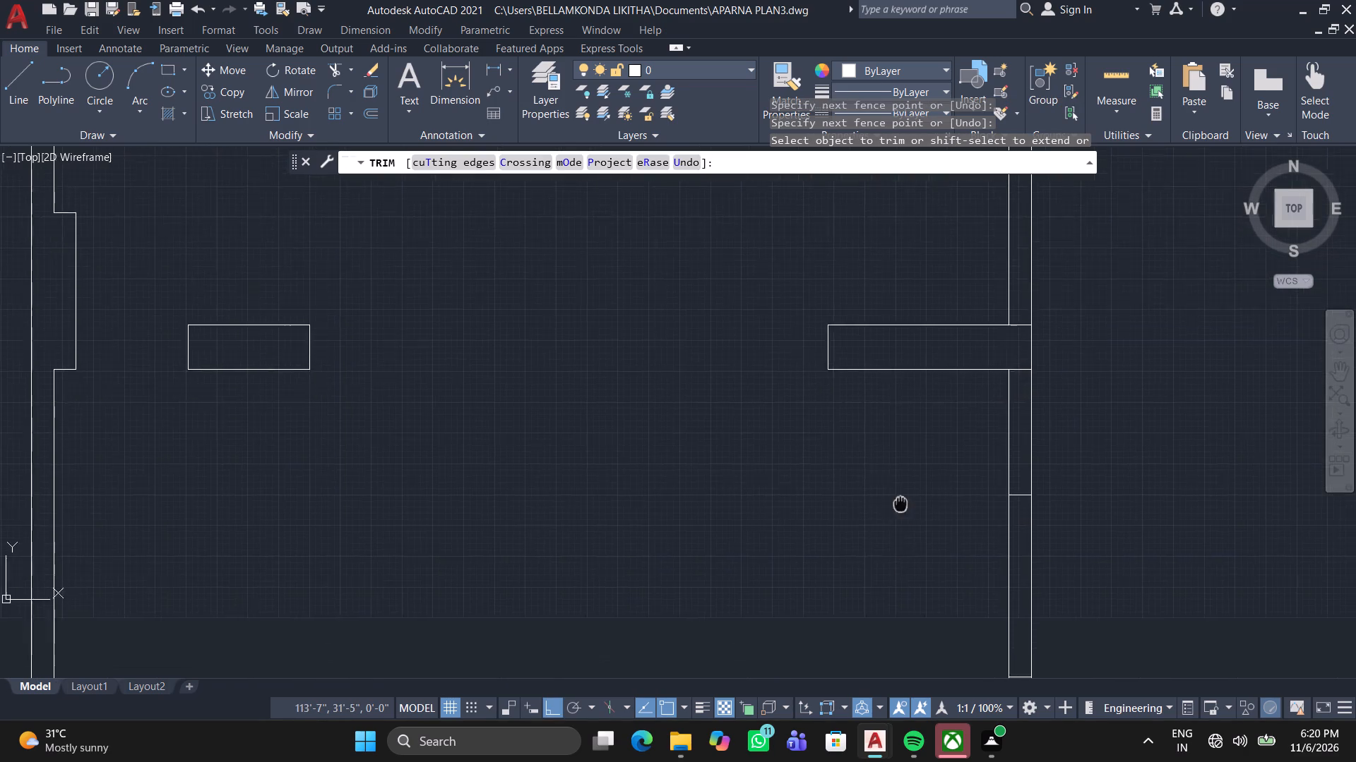
middle_drag(899, 492, 893, 464)
scroll(893, 464, down, 1)
middle_drag(890, 507, 867, 327)
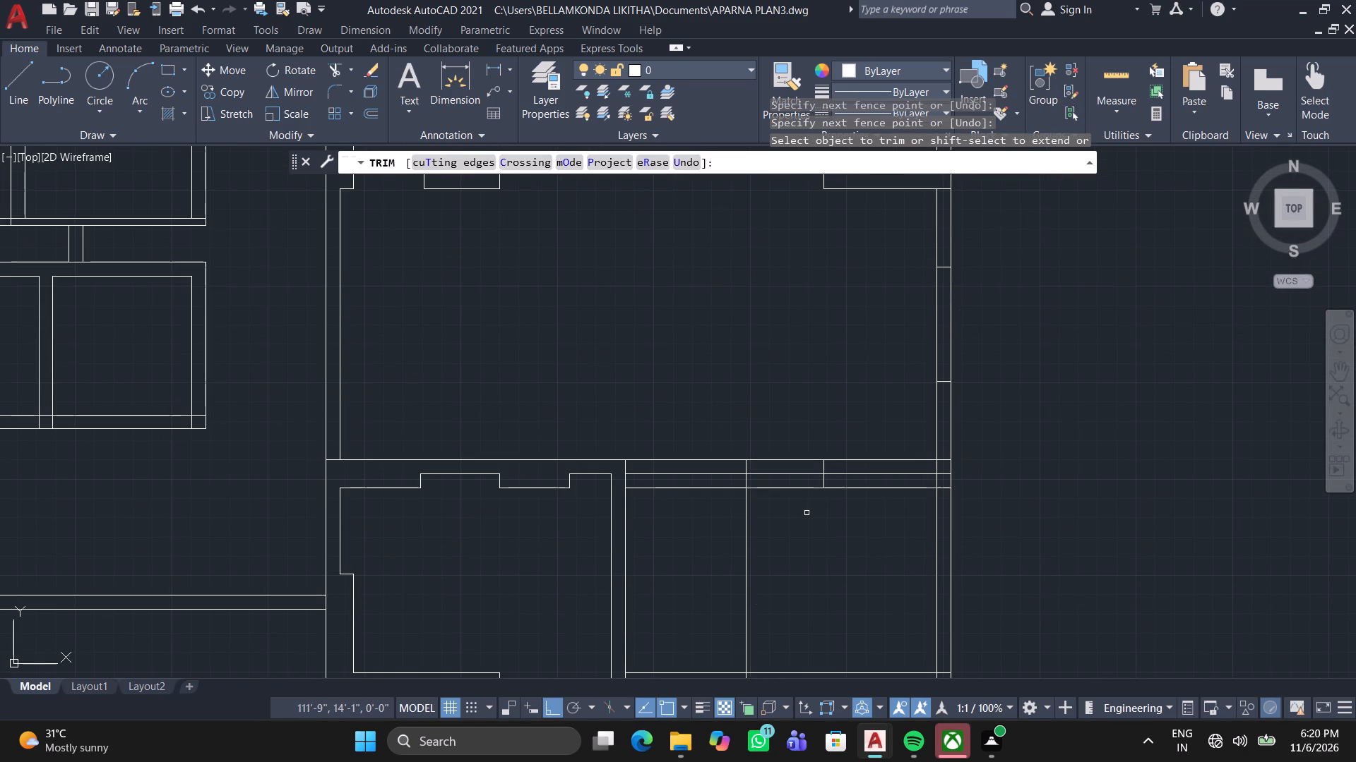
click(807, 513)
click(746, 416)
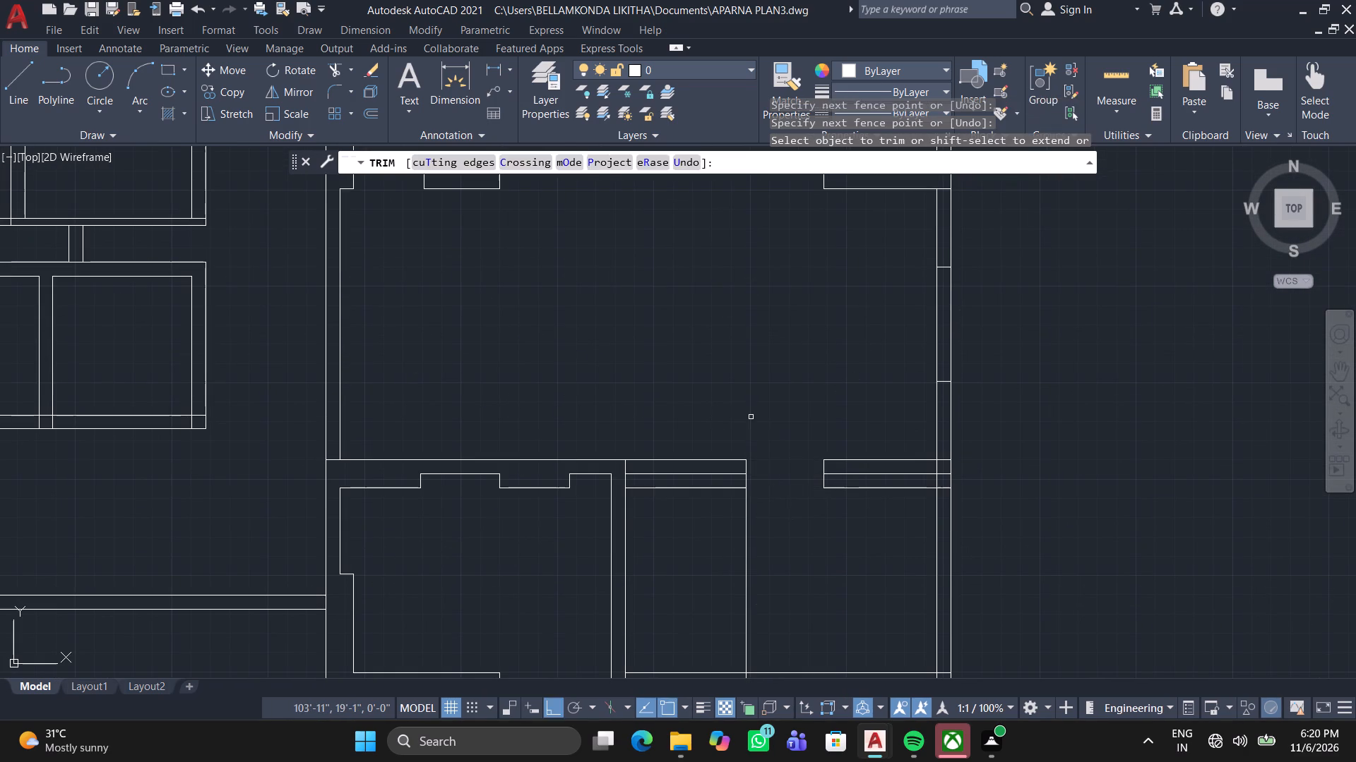
drag(716, 418, 720, 425)
click(716, 581)
drag(708, 560, 786, 560)
click(860, 551)
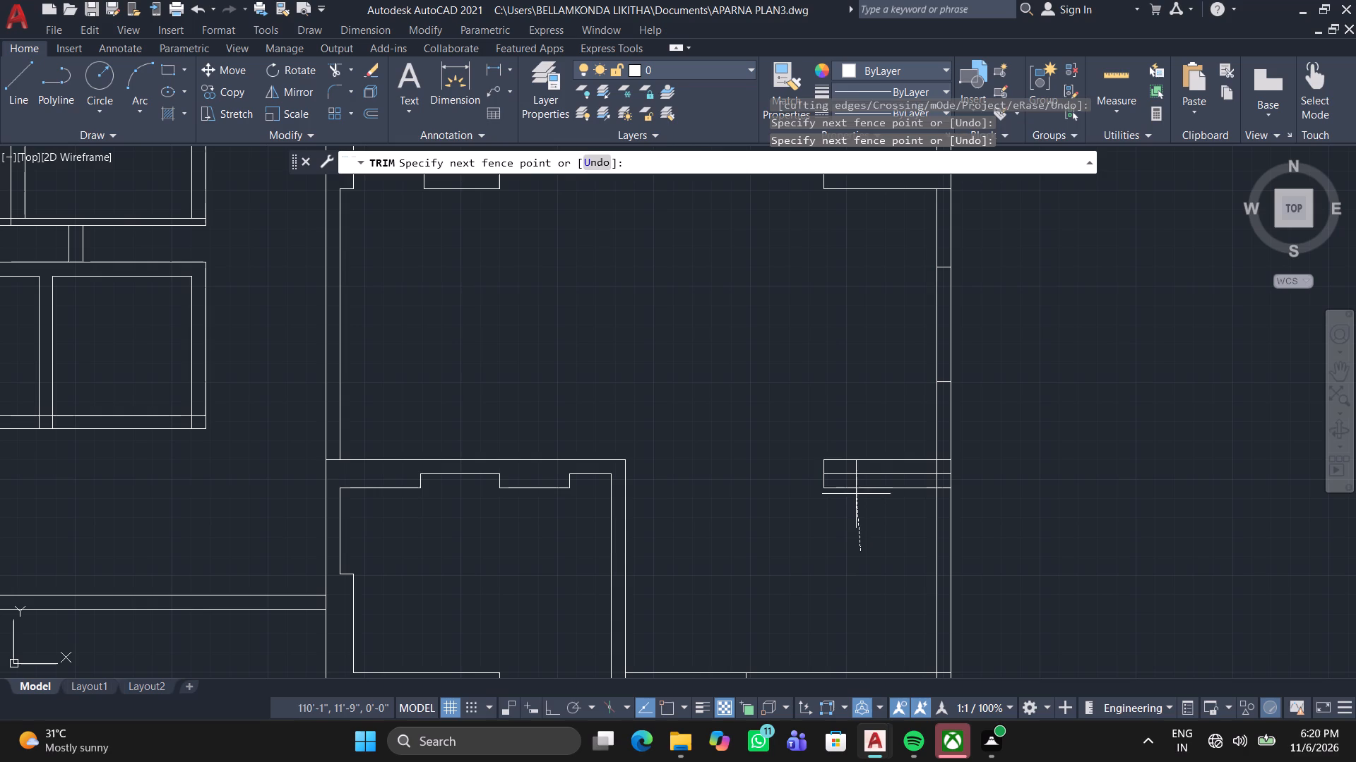
click(846, 539)
Clear the lower east pier by trimming its middle line and the east wall's inner line crossing it.
scroll(867, 482, up, 4)
middle_drag(1112, 480, 1105, 485)
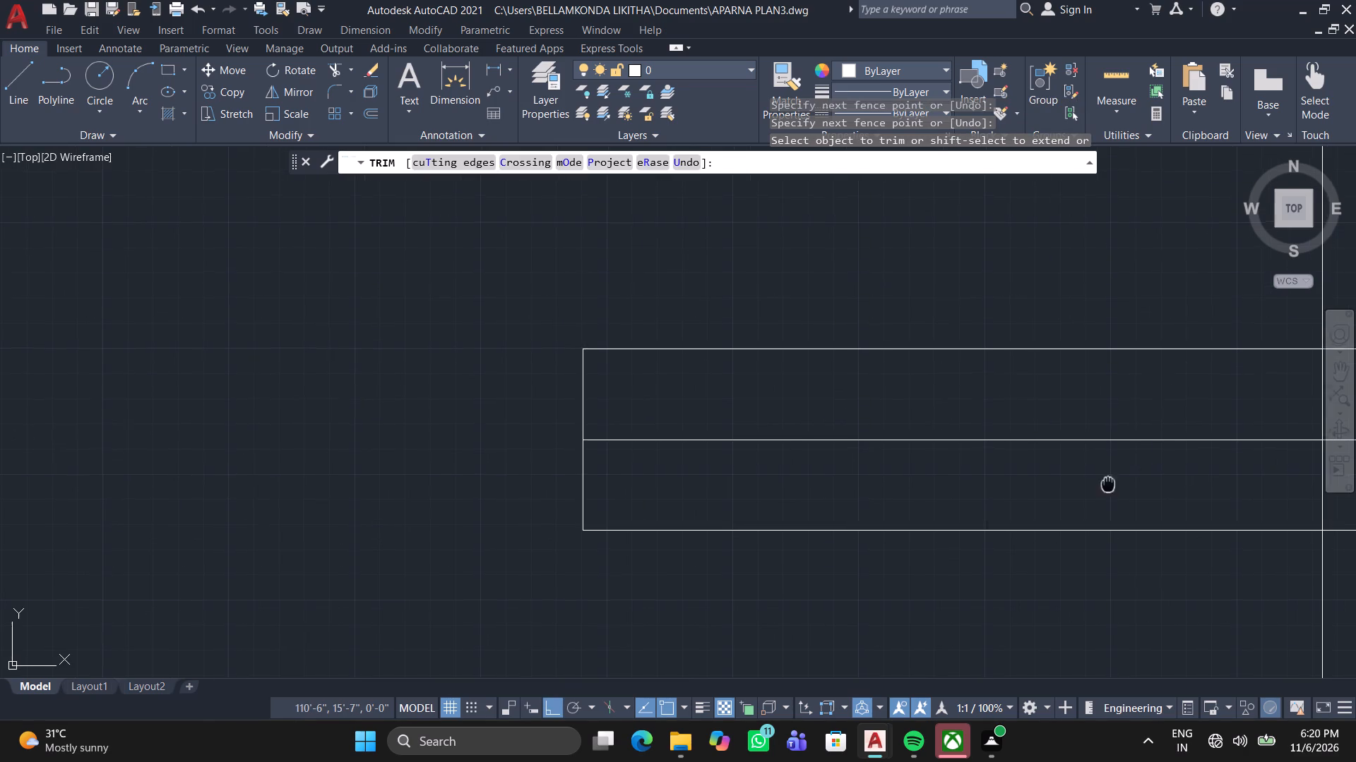
middle_drag(1105, 485, 769, 512)
click(975, 501)
click(1018, 460)
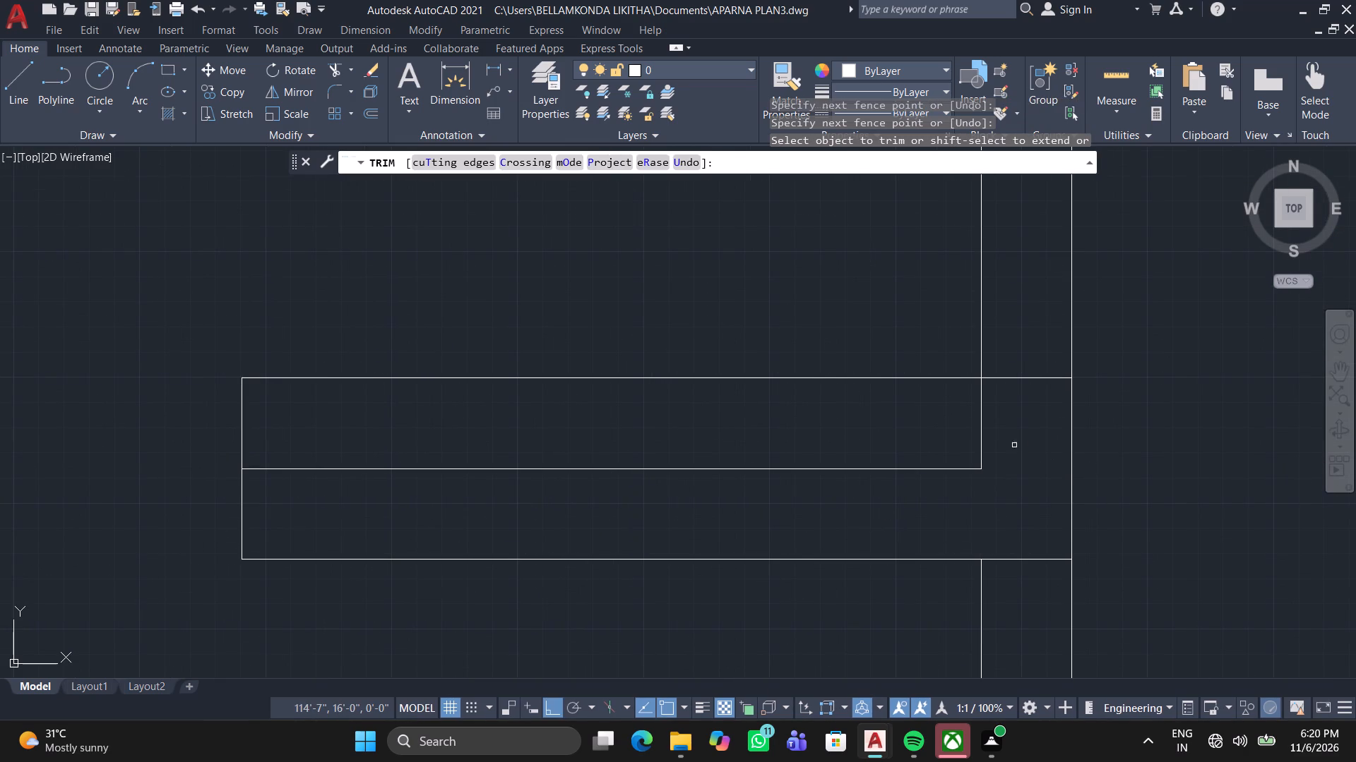
click(996, 416)
click(884, 471)
scroll(891, 479, down, 3)
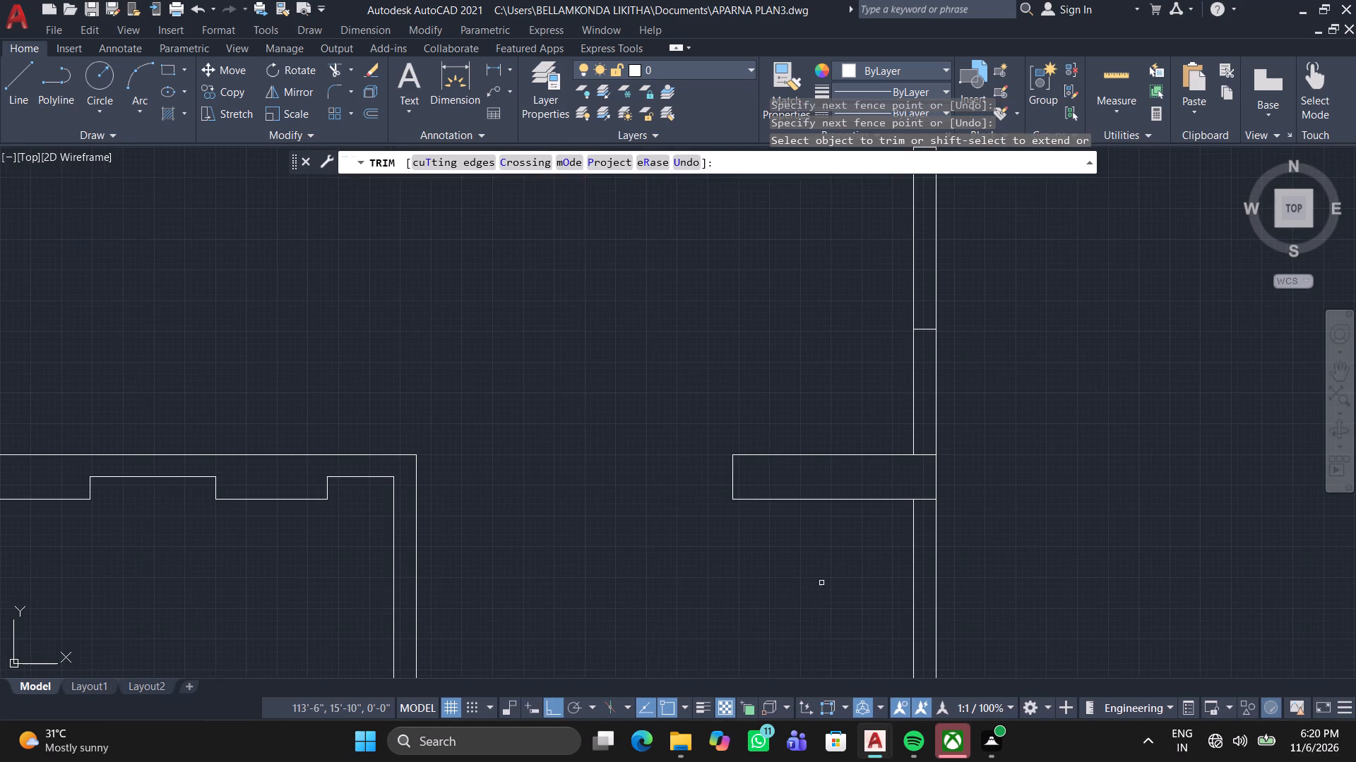
Form a jog in the southeast room's bottom wall by trimming surplus line segments around the short vertical and the east wall's inner-line stub.
scroll(815, 591, down, 1)
middle_drag(815, 593, 788, 400)
scroll(786, 406, down, 1)
middle_drag(785, 408, 775, 546)
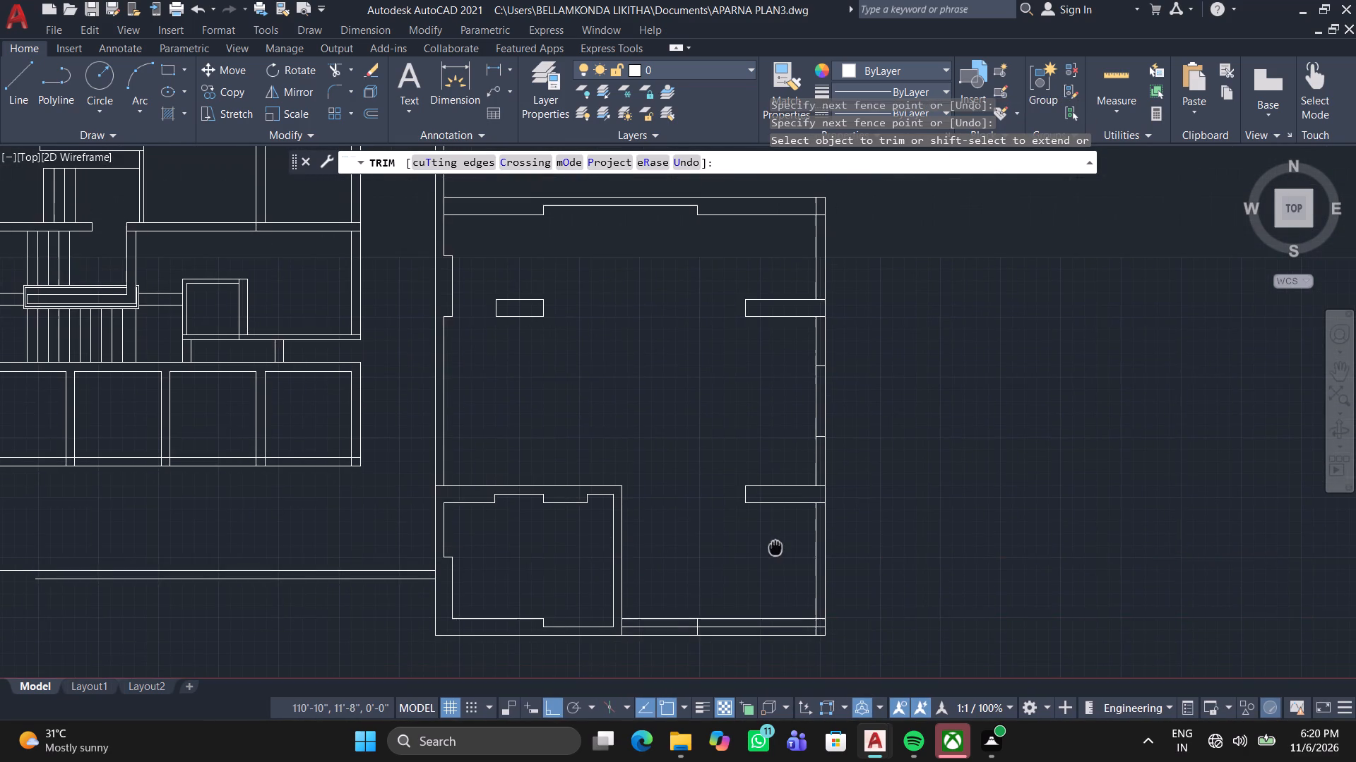
middle_drag(775, 546, 785, 513)
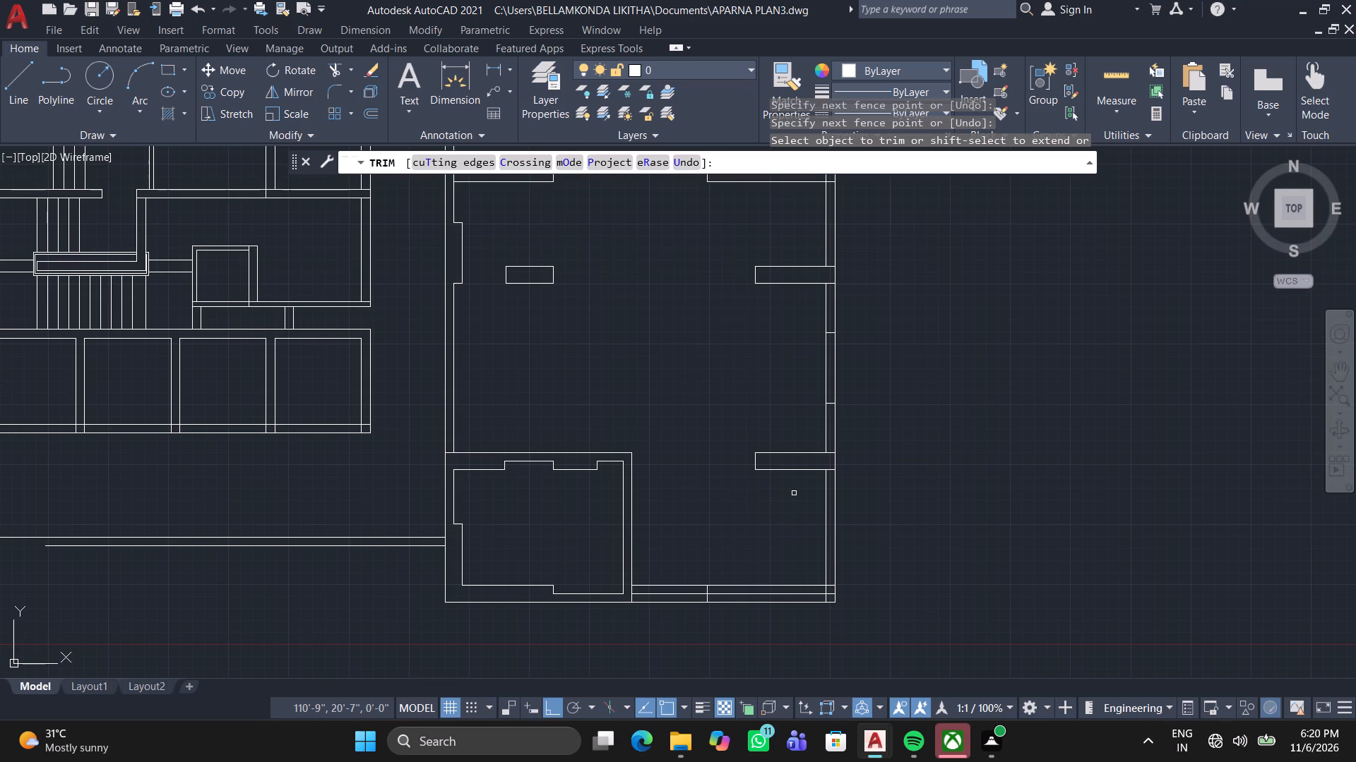
middle_drag(785, 503, 812, 428)
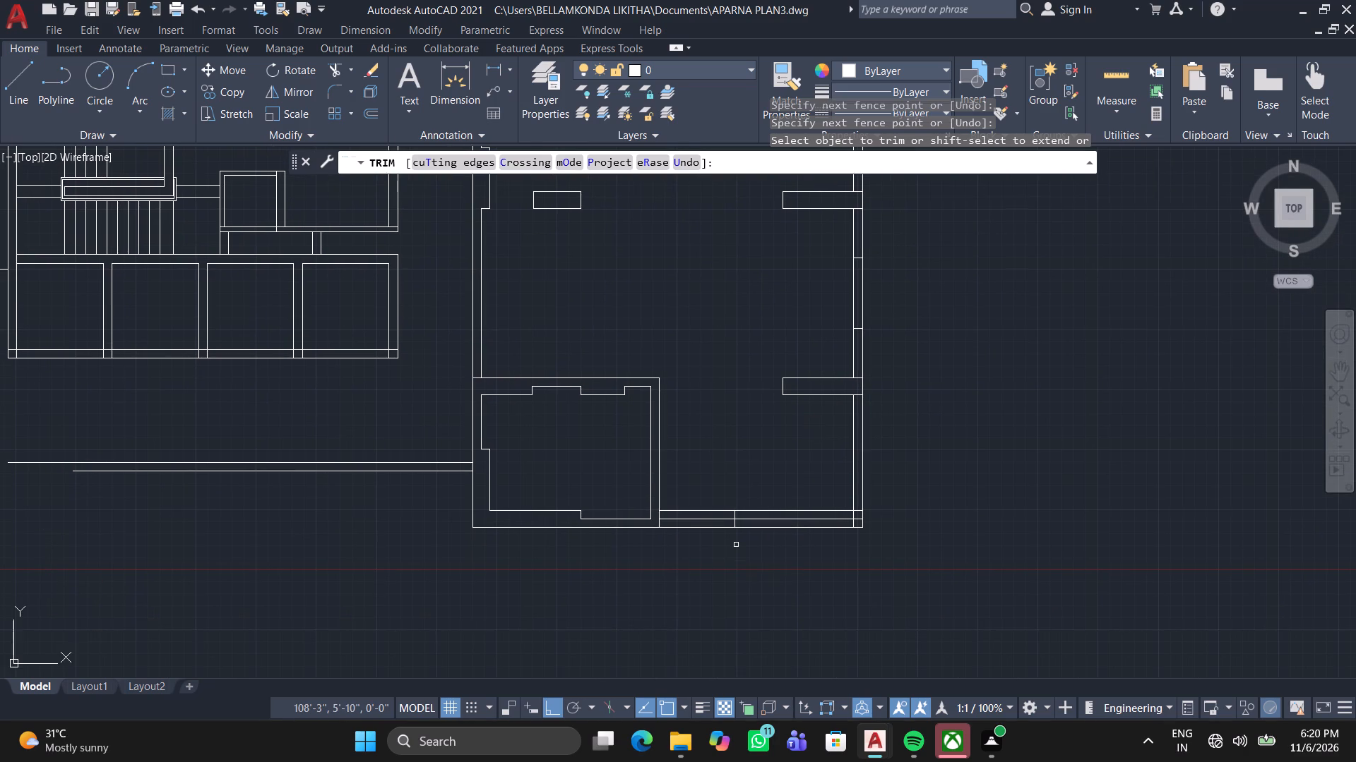
scroll(737, 526, up, 3)
click(664, 481)
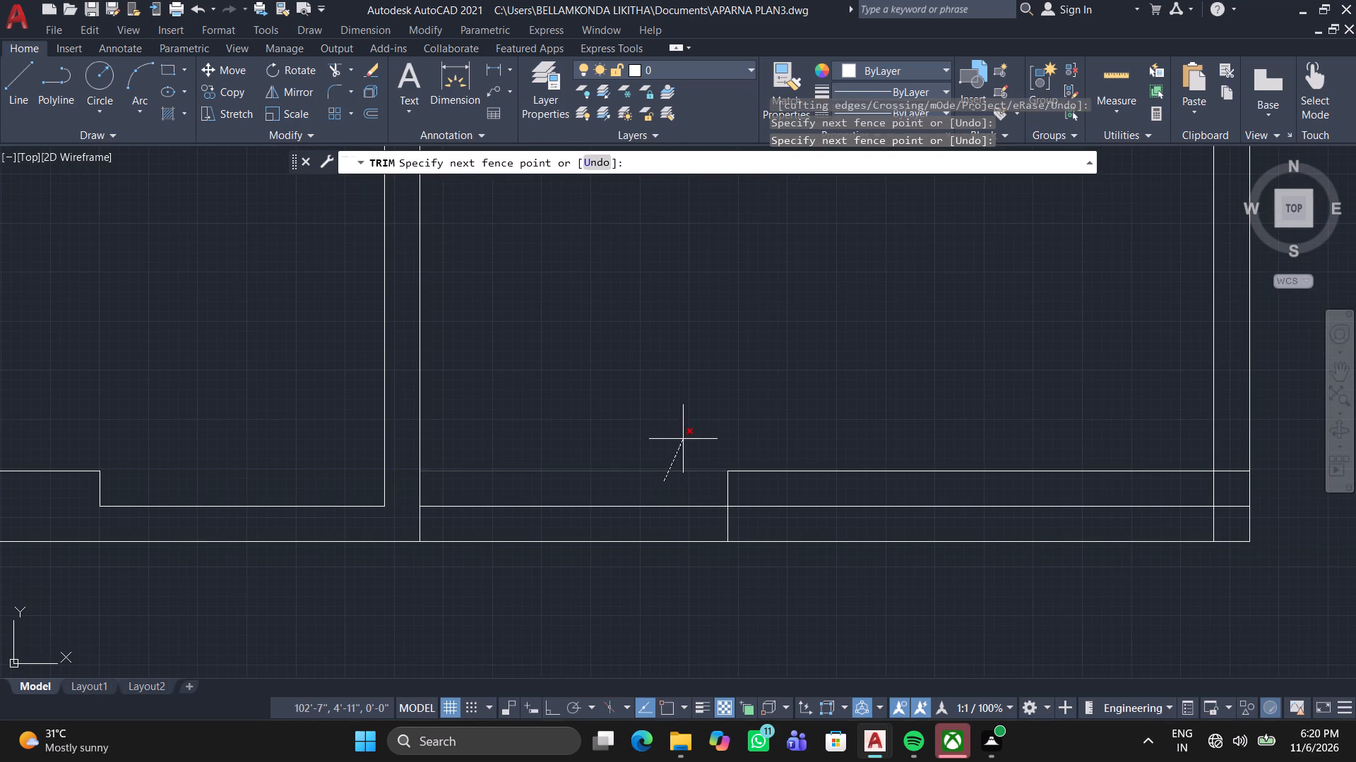
click(688, 433)
scroll(707, 527, up, 4)
click(714, 524)
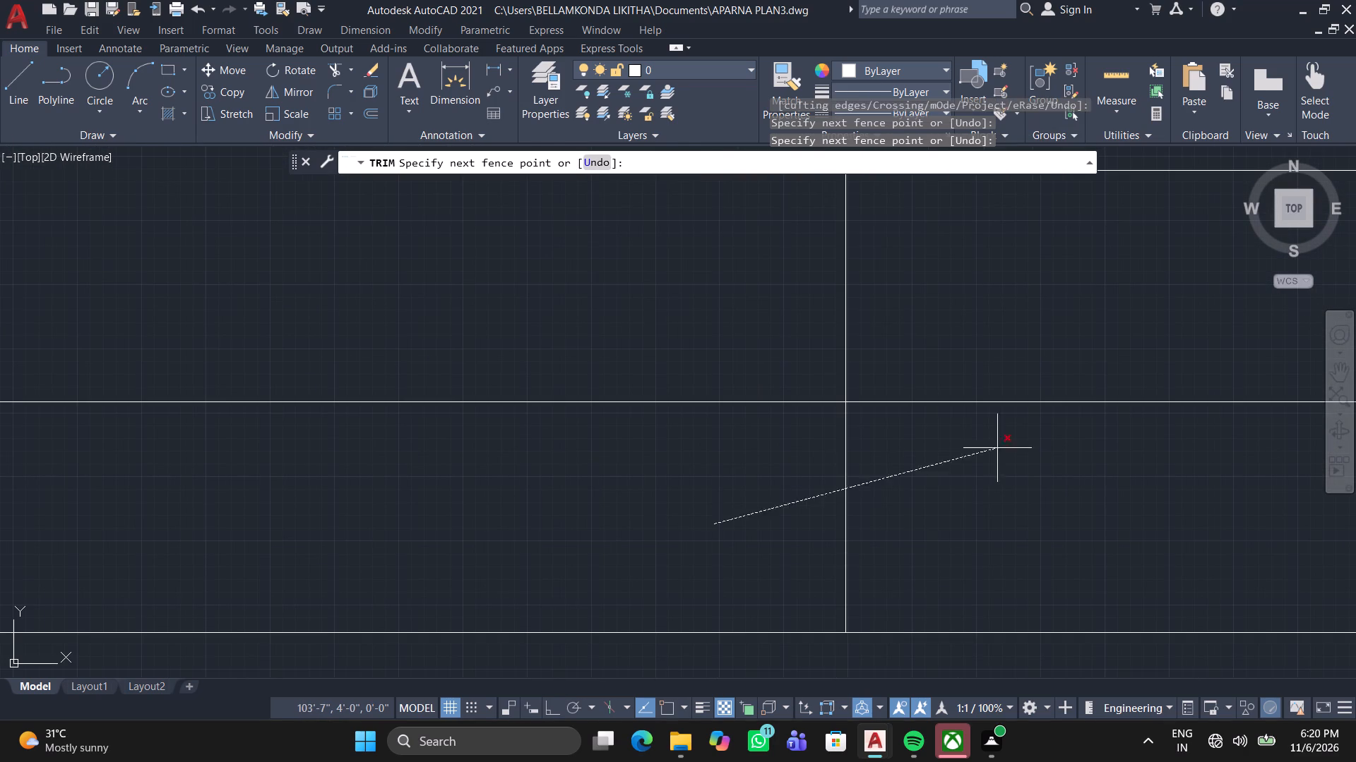
click(1081, 385)
scroll(1079, 387, down, 4)
middle_drag(1016, 544, 913, 536)
scroll(893, 533, down, 2)
middle_drag(913, 536, 862, 531)
scroll(1129, 466, up, 1)
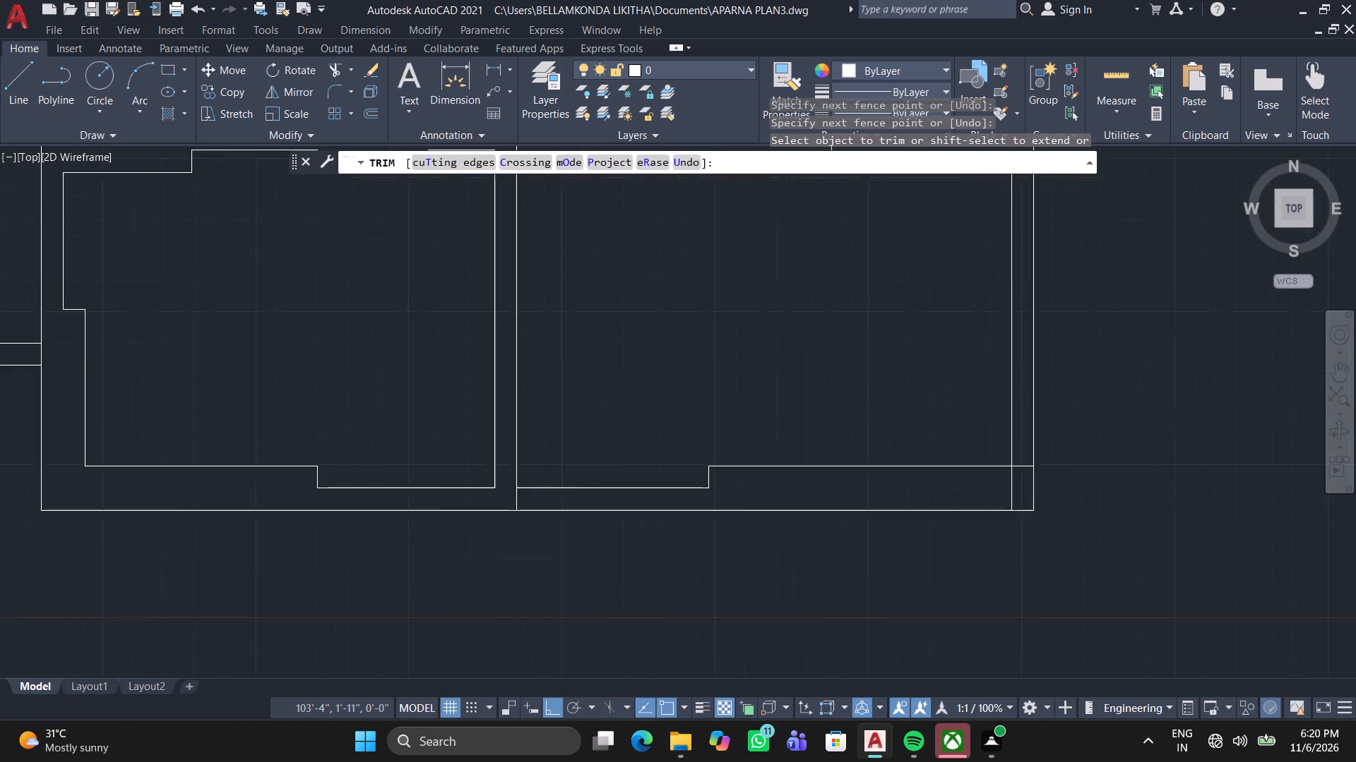
scroll(1129, 466, up, 2)
click(847, 515)
click(749, 516)
scroll(770, 514, down, 3)
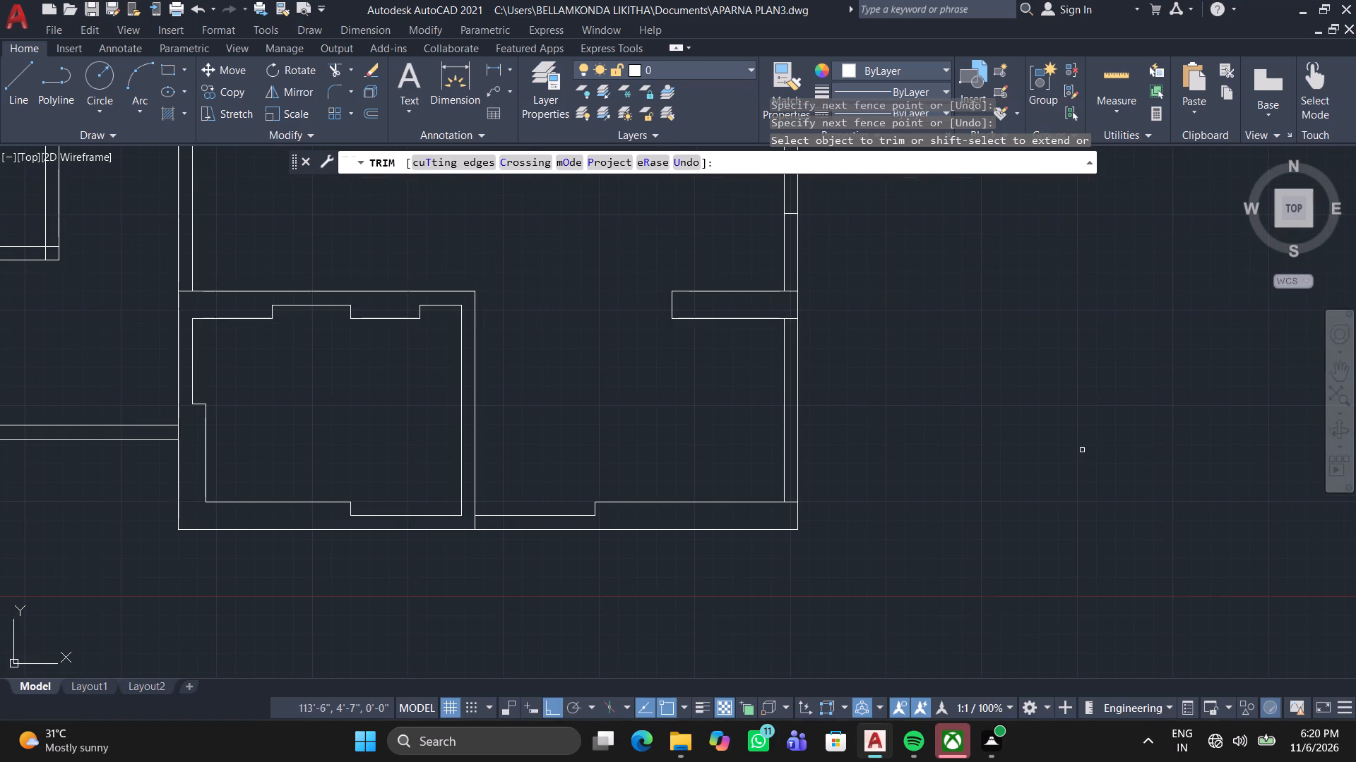
scroll(1069, 450, down, 1)
middle_drag(900, 444, 876, 555)
scroll(947, 506, down, 2)
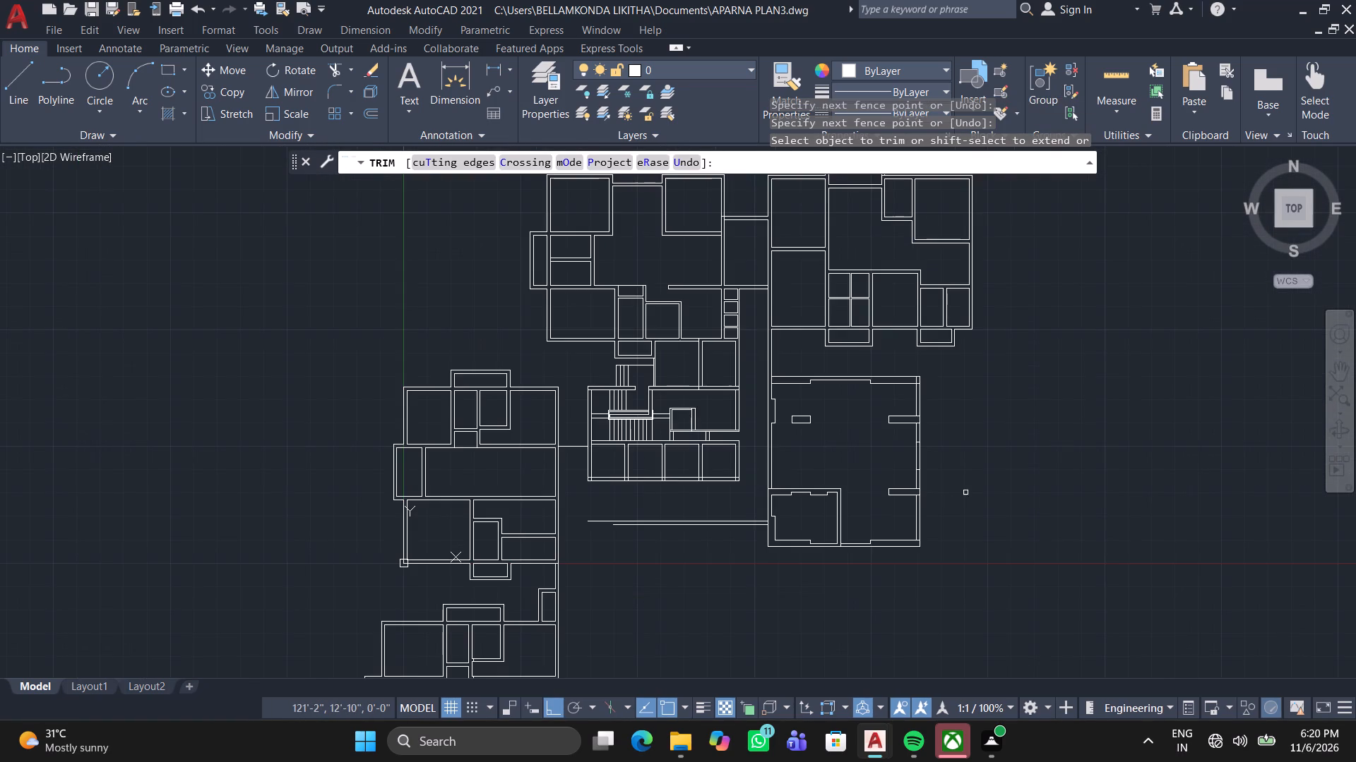
Draw a short line across the west wall from its inner to its outer line at the jog's lower end.
scroll(965, 488, up, 1)
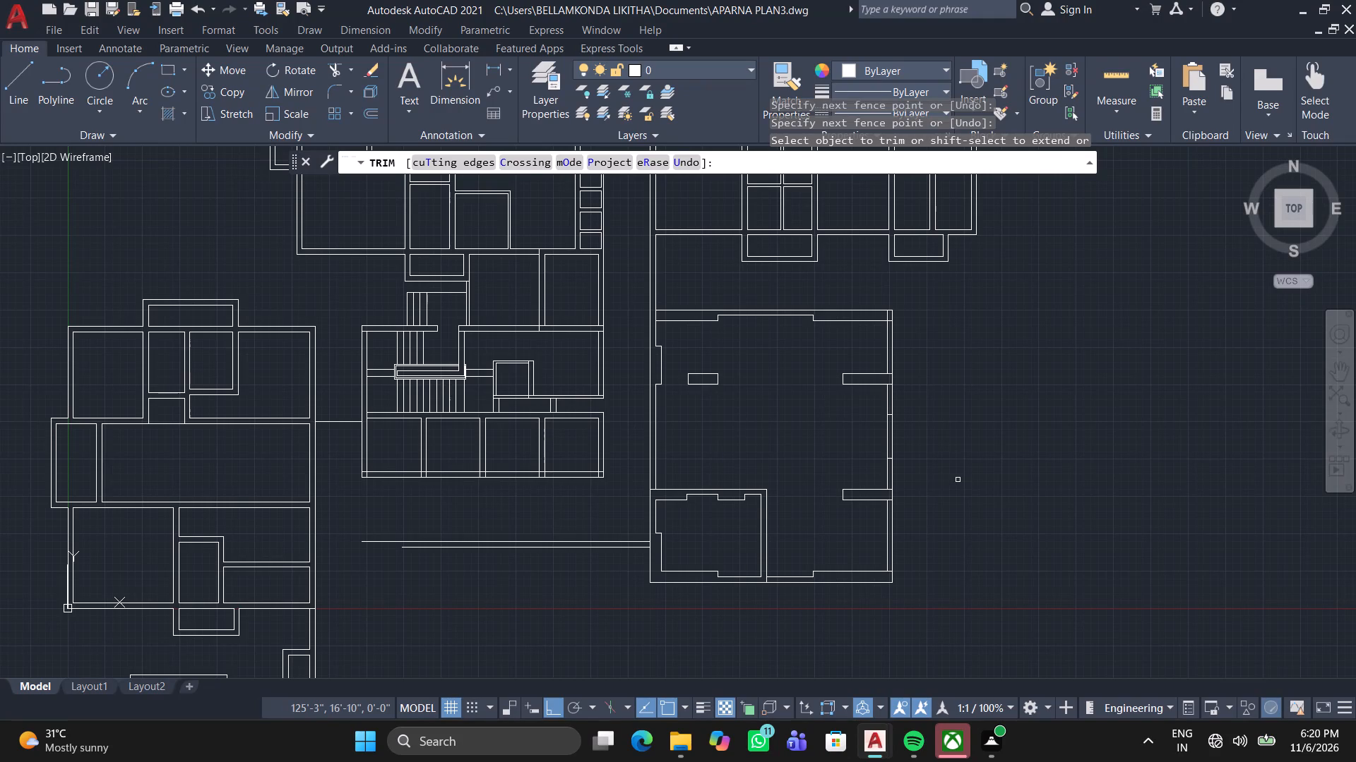
middle_drag(743, 449, 751, 438)
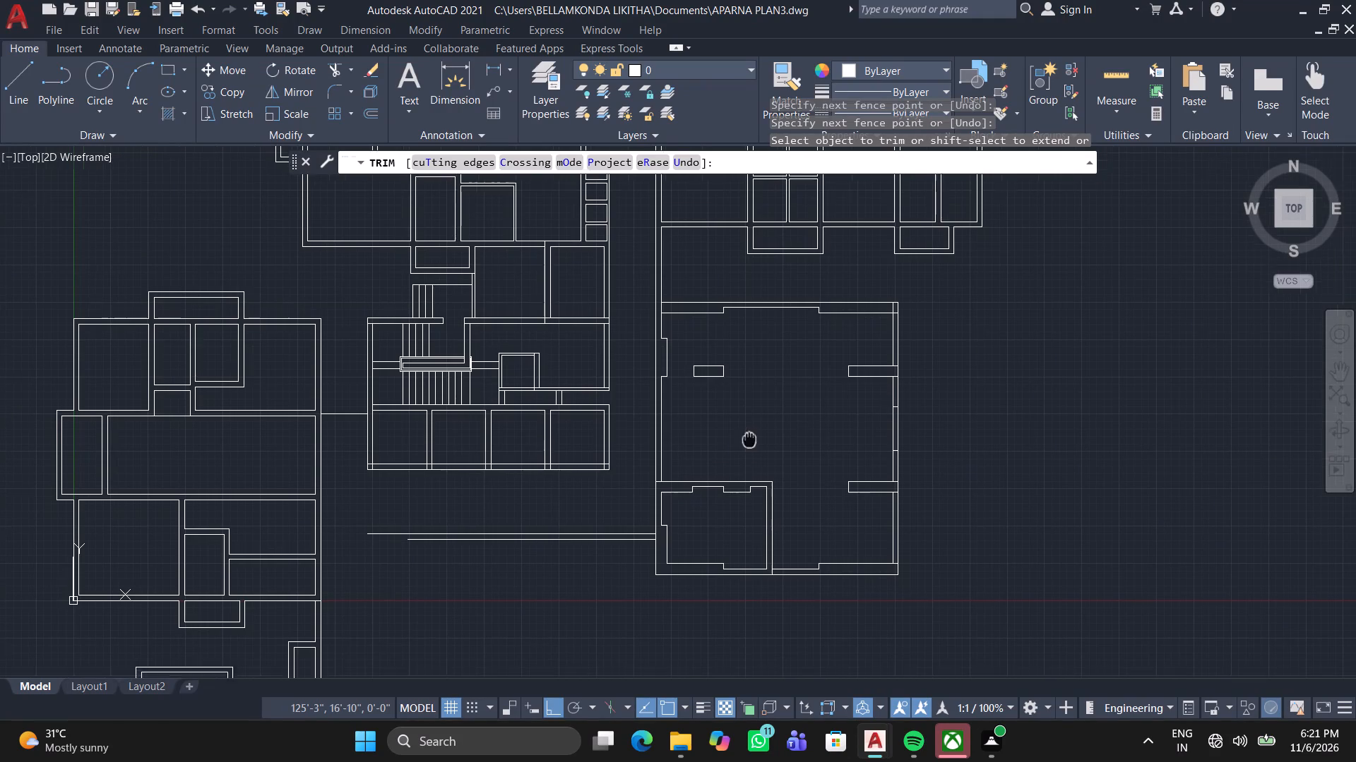
middle_drag(751, 438, 790, 357)
scroll(767, 360, up, 1)
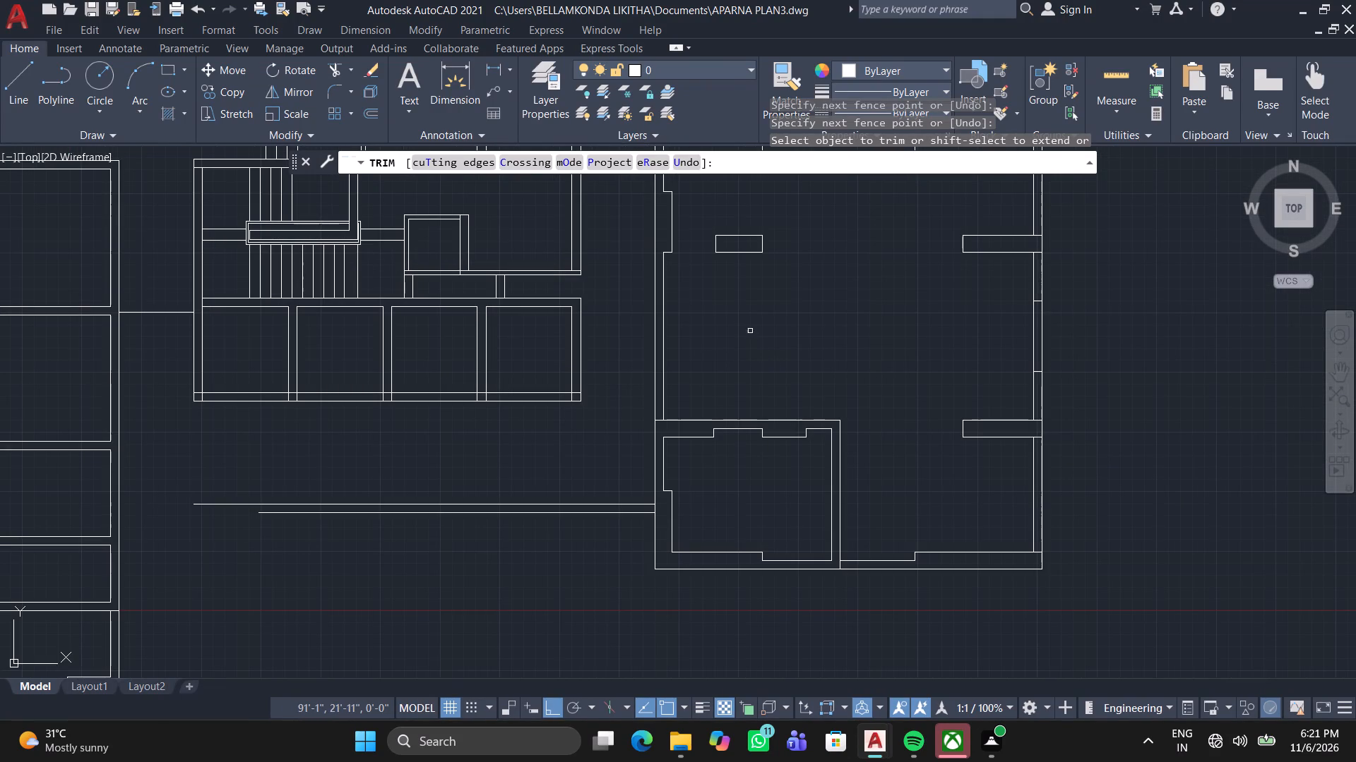
scroll(693, 286, up, 2)
middle_drag(696, 296, 766, 421)
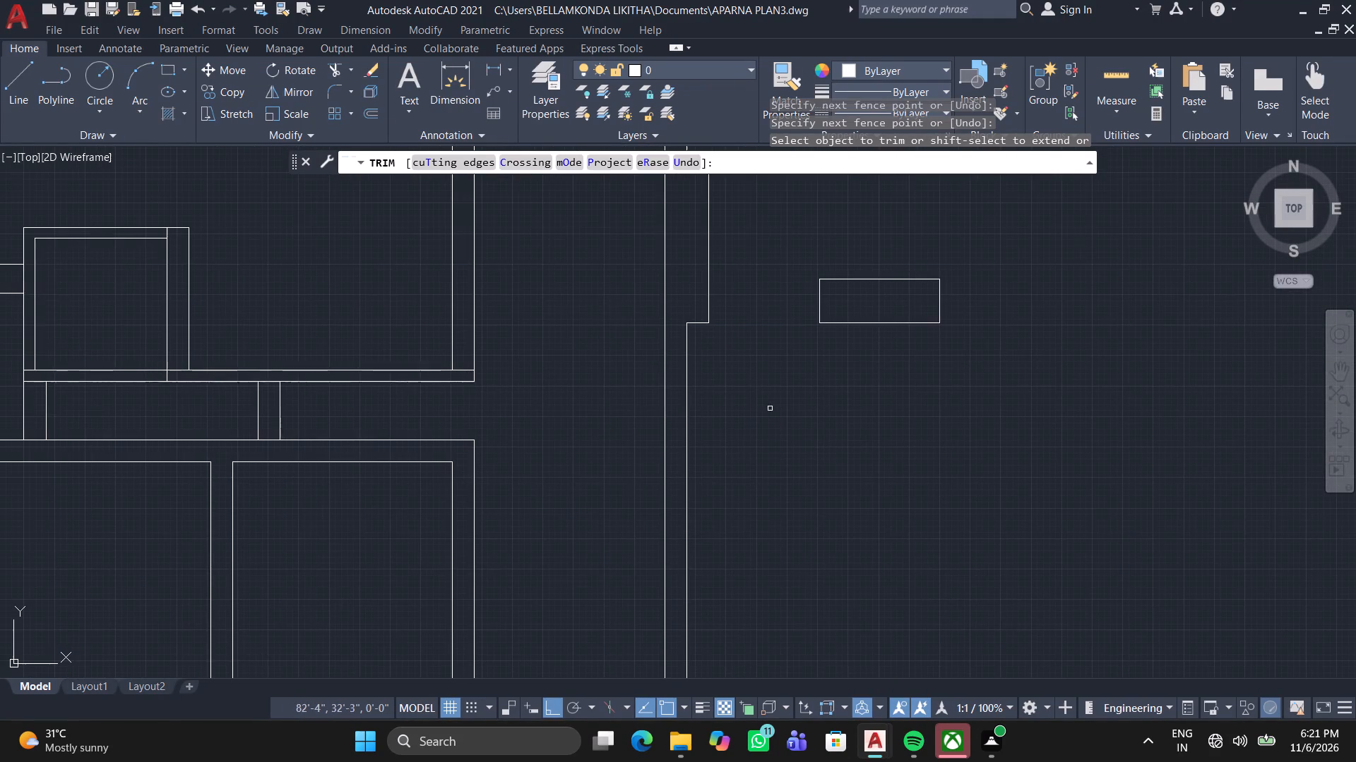
click(33, 94)
scroll(715, 392, up, 2)
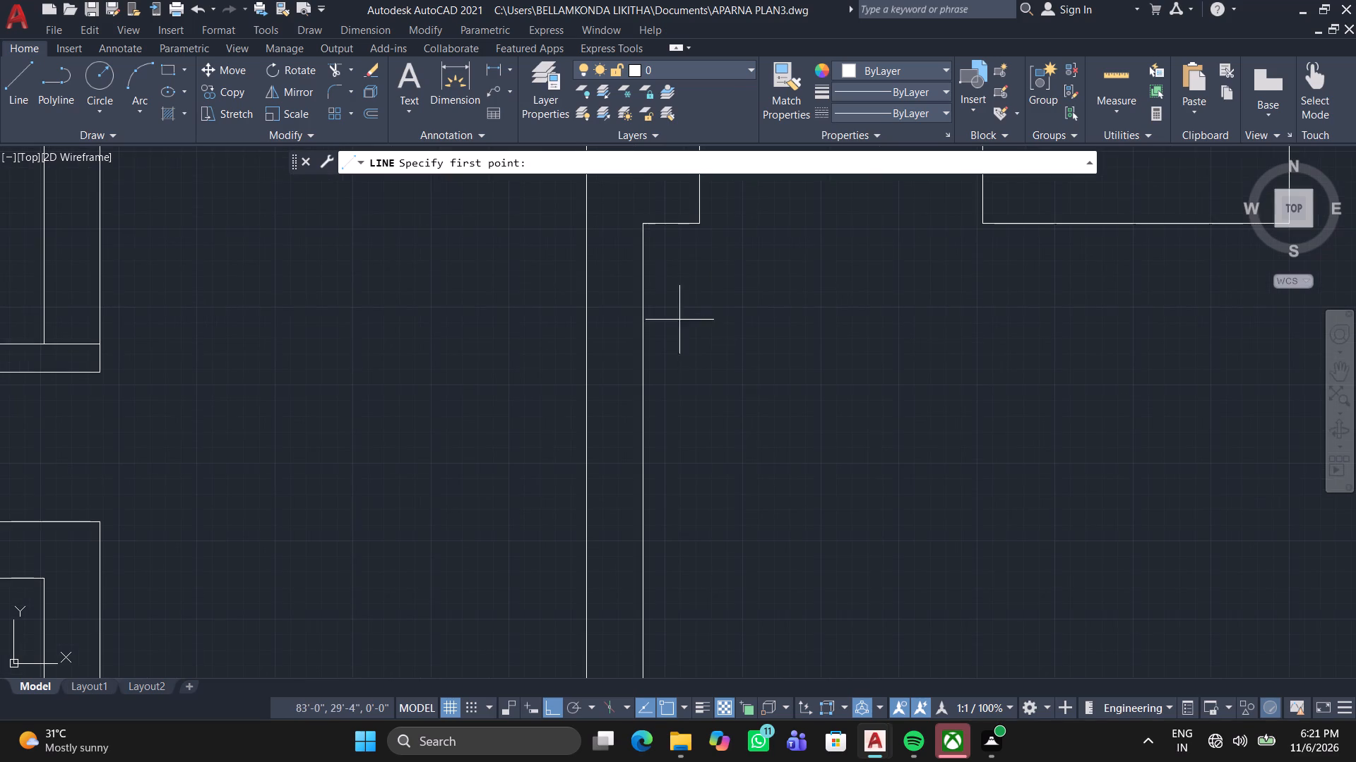
click(647, 228)
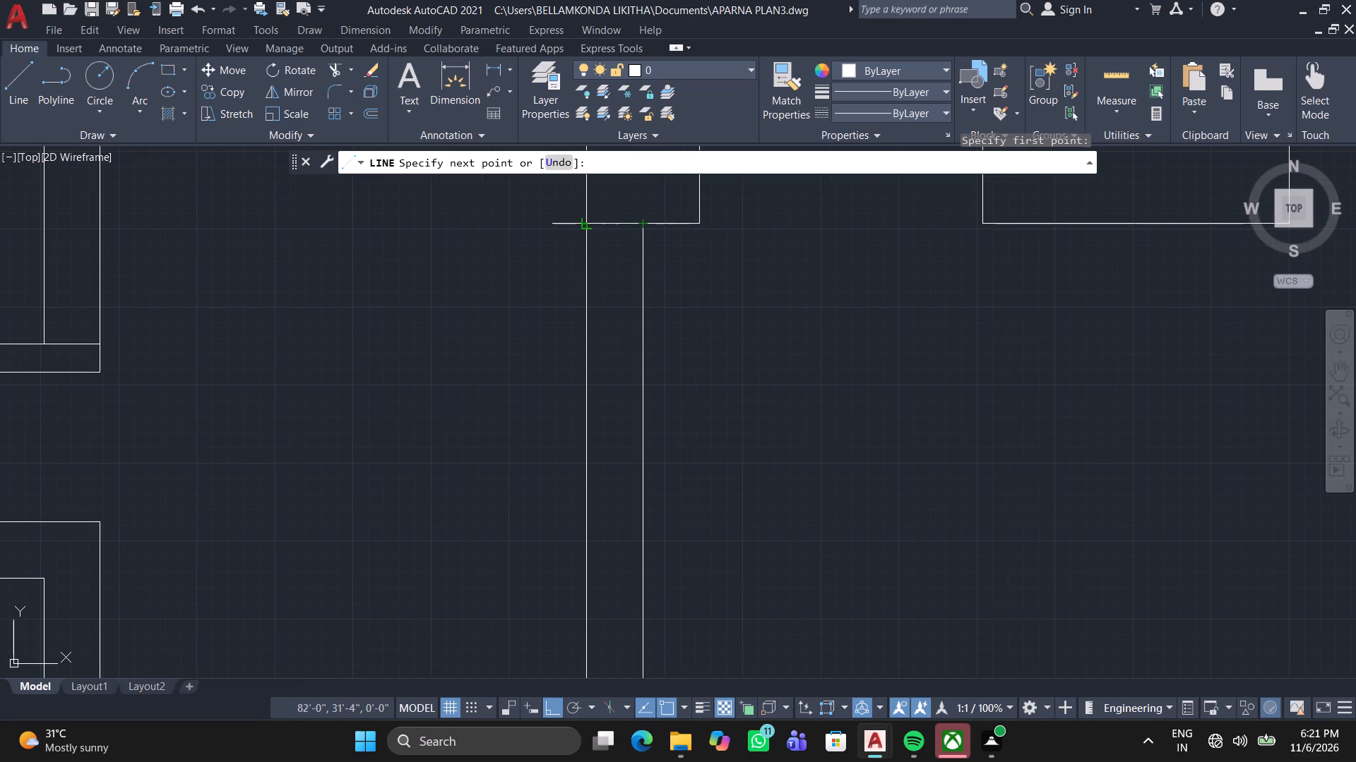
click(585, 222)
key(space)
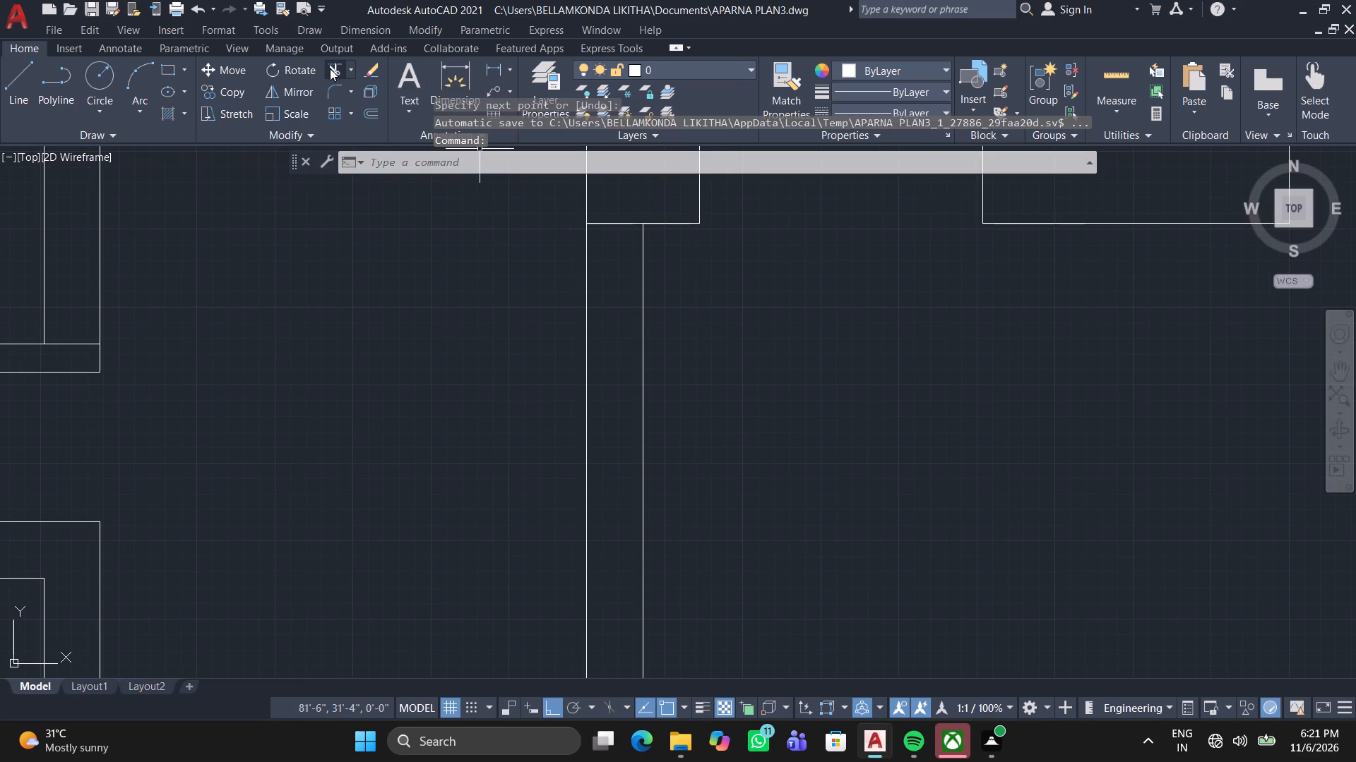
Trim the west wall's inner line below the jog, including the leftover stub above the southwest room's top wall.
click(336, 71)
click(619, 279)
click(688, 275)
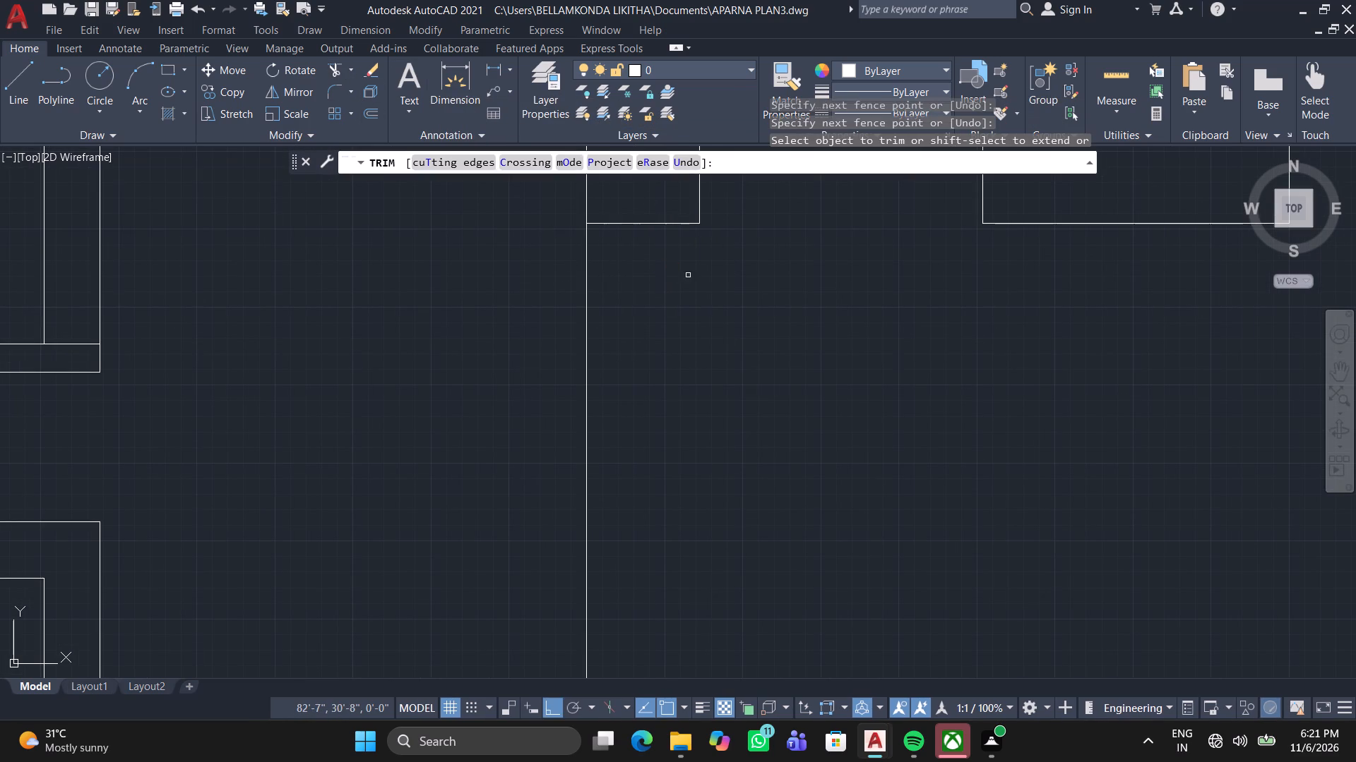
scroll(688, 275, down, 3)
middle_drag(792, 385, 787, 193)
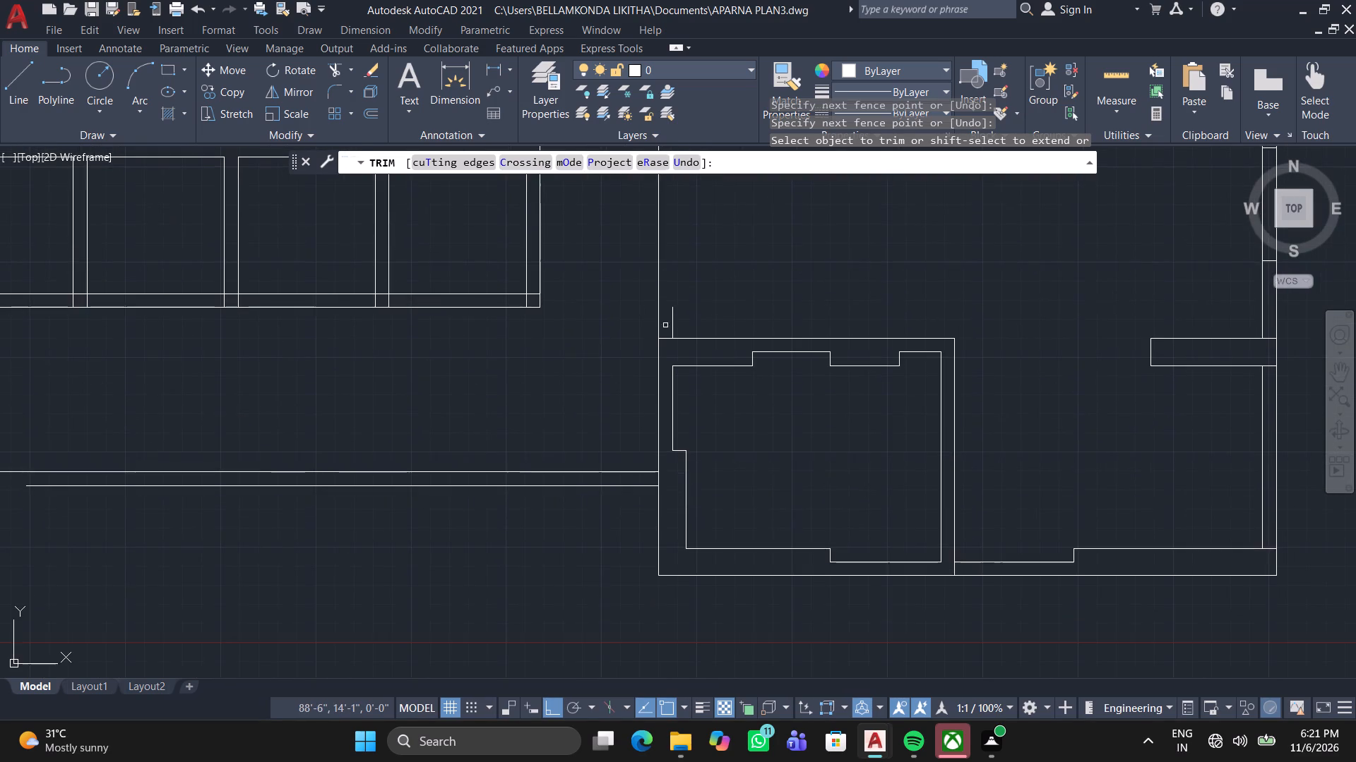
scroll(683, 337, up, 3)
click(612, 296)
click(679, 285)
scroll(680, 286, down, 3)
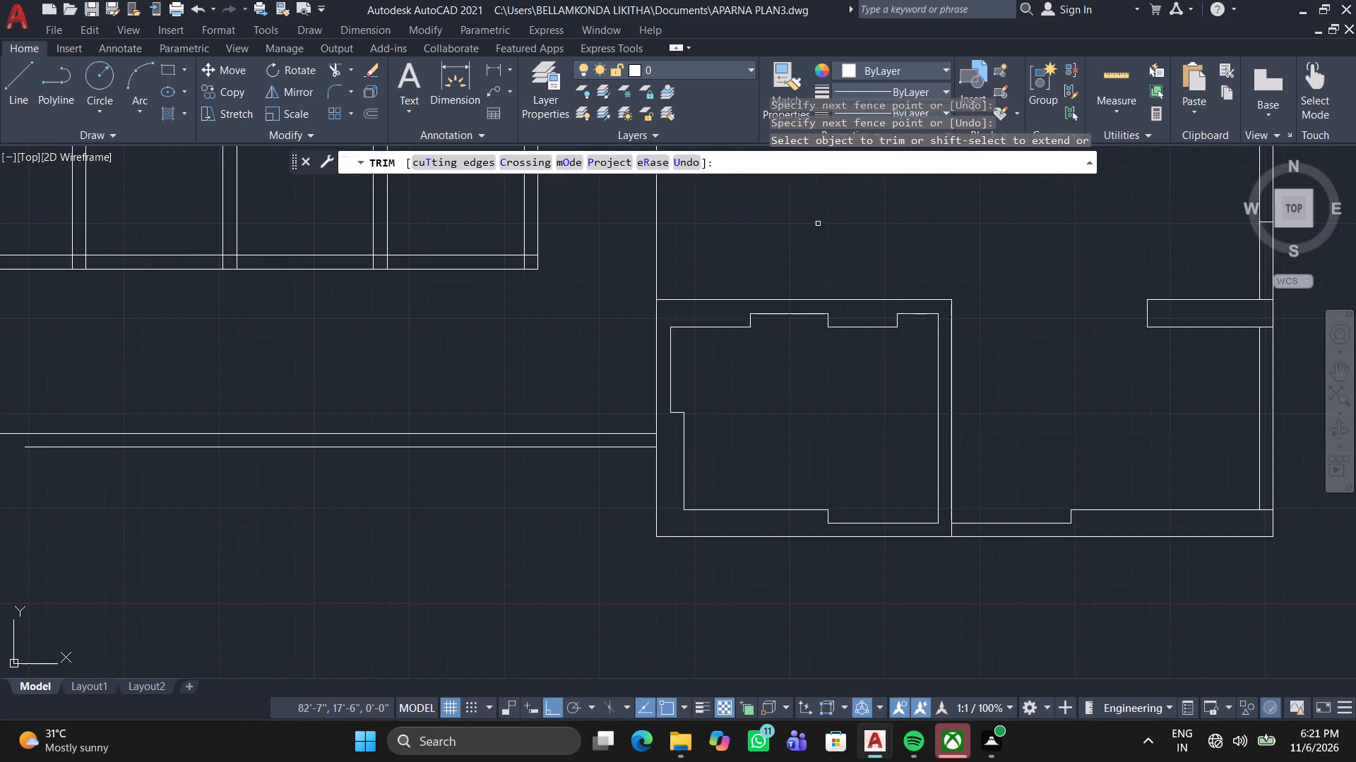
middle_drag(821, 229, 773, 370)
scroll(796, 346, down, 2)
scroll(787, 294, up, 1)
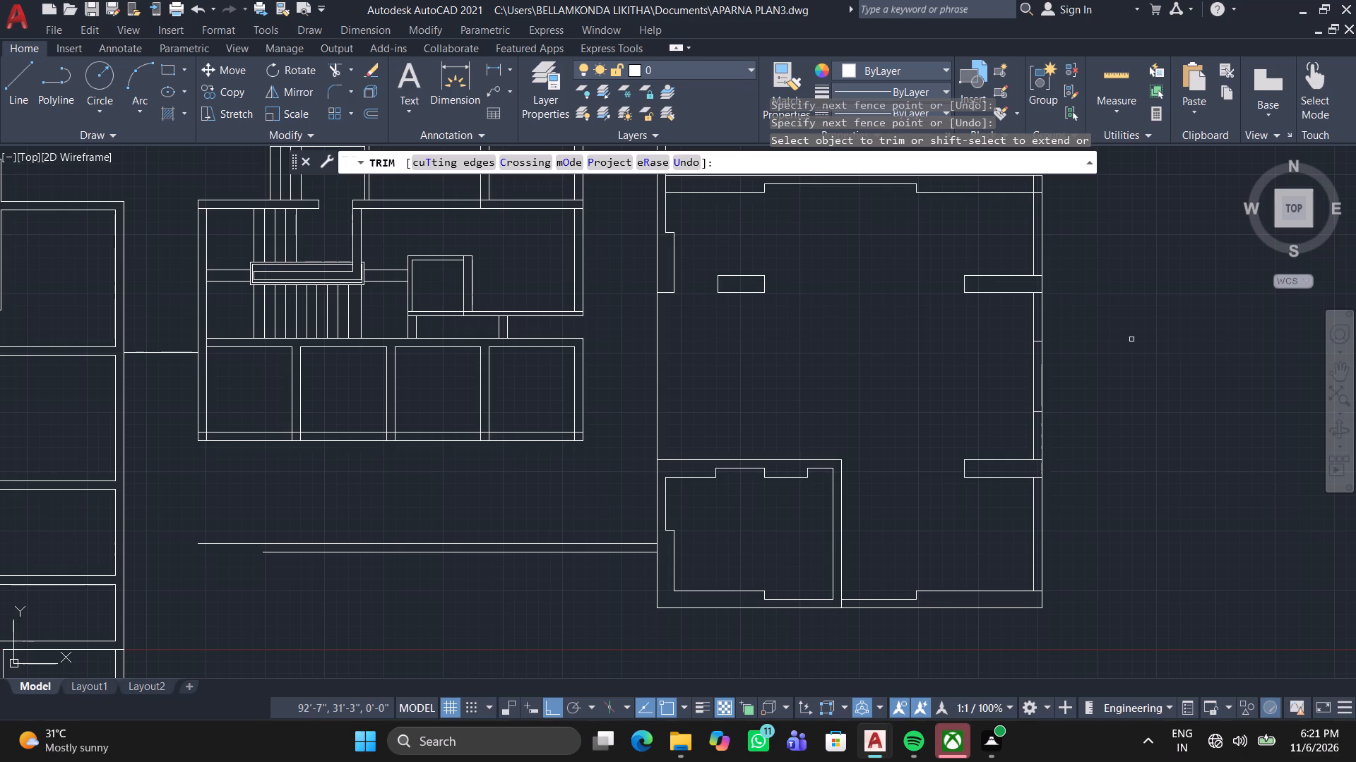
middle_drag(1159, 369, 956, 411)
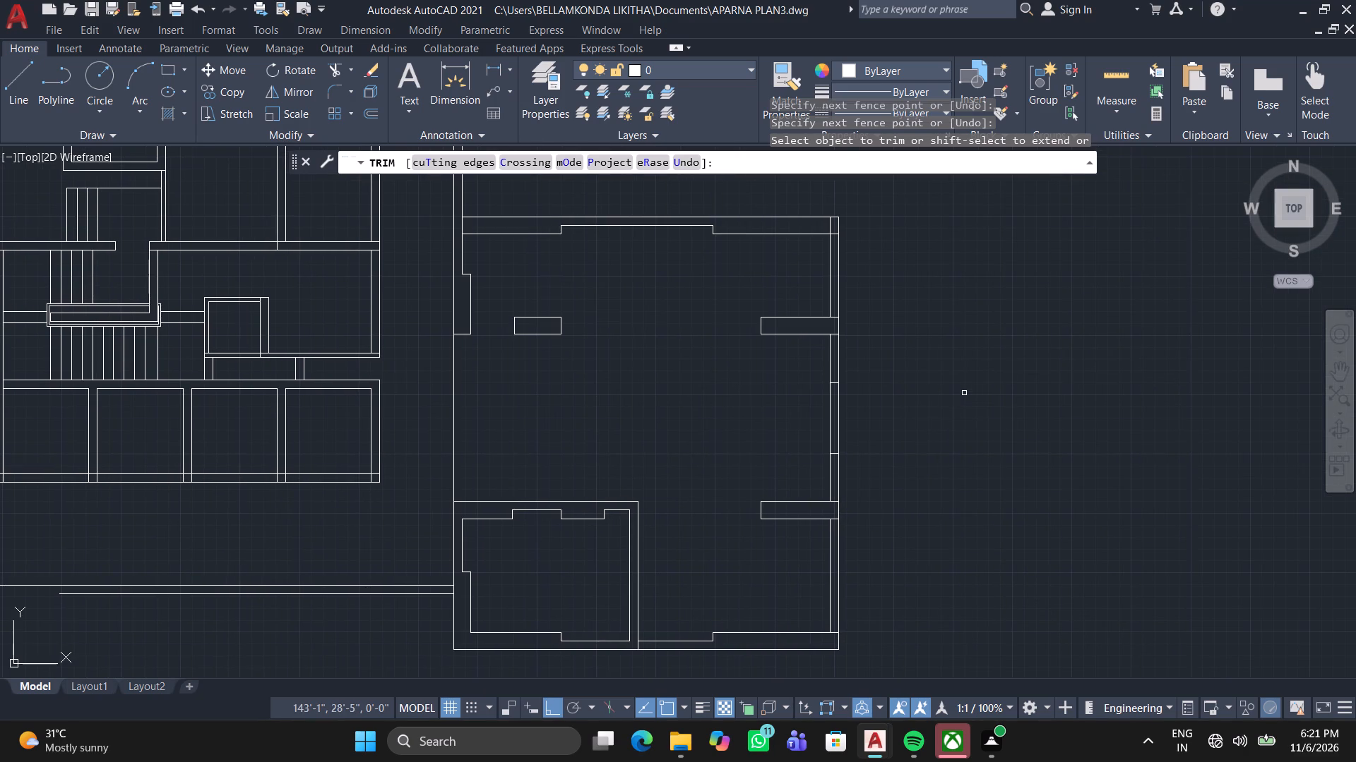
middle_drag(964, 396, 1004, 339)
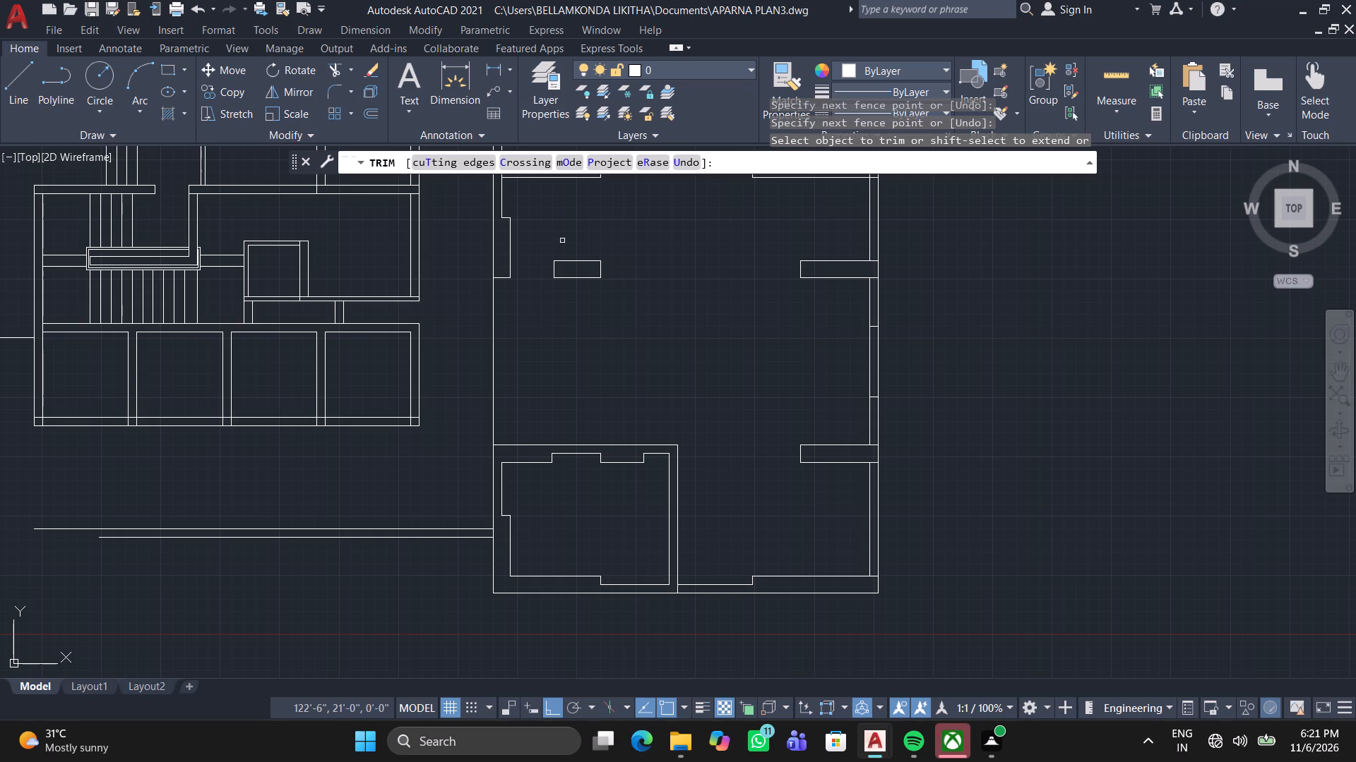
middle_drag(674, 293, 585, 341)
key(Escape)
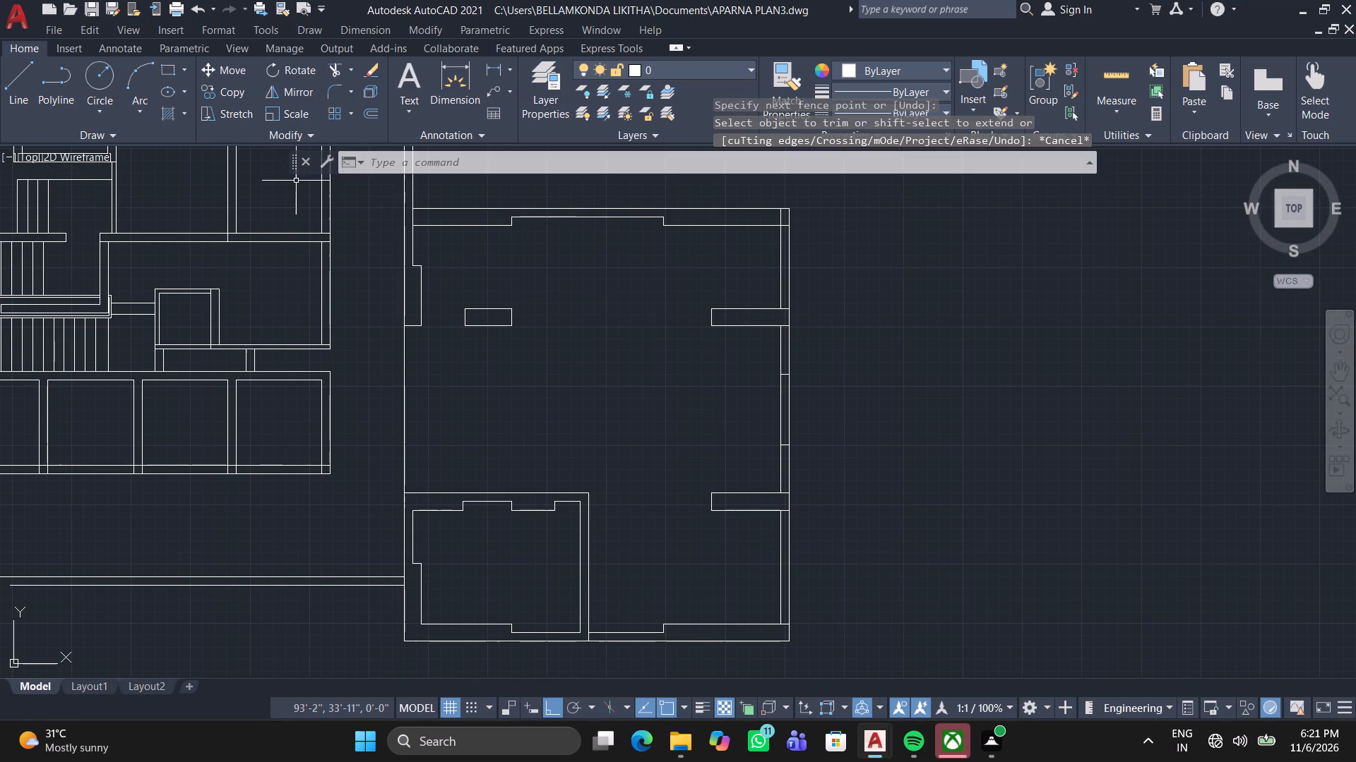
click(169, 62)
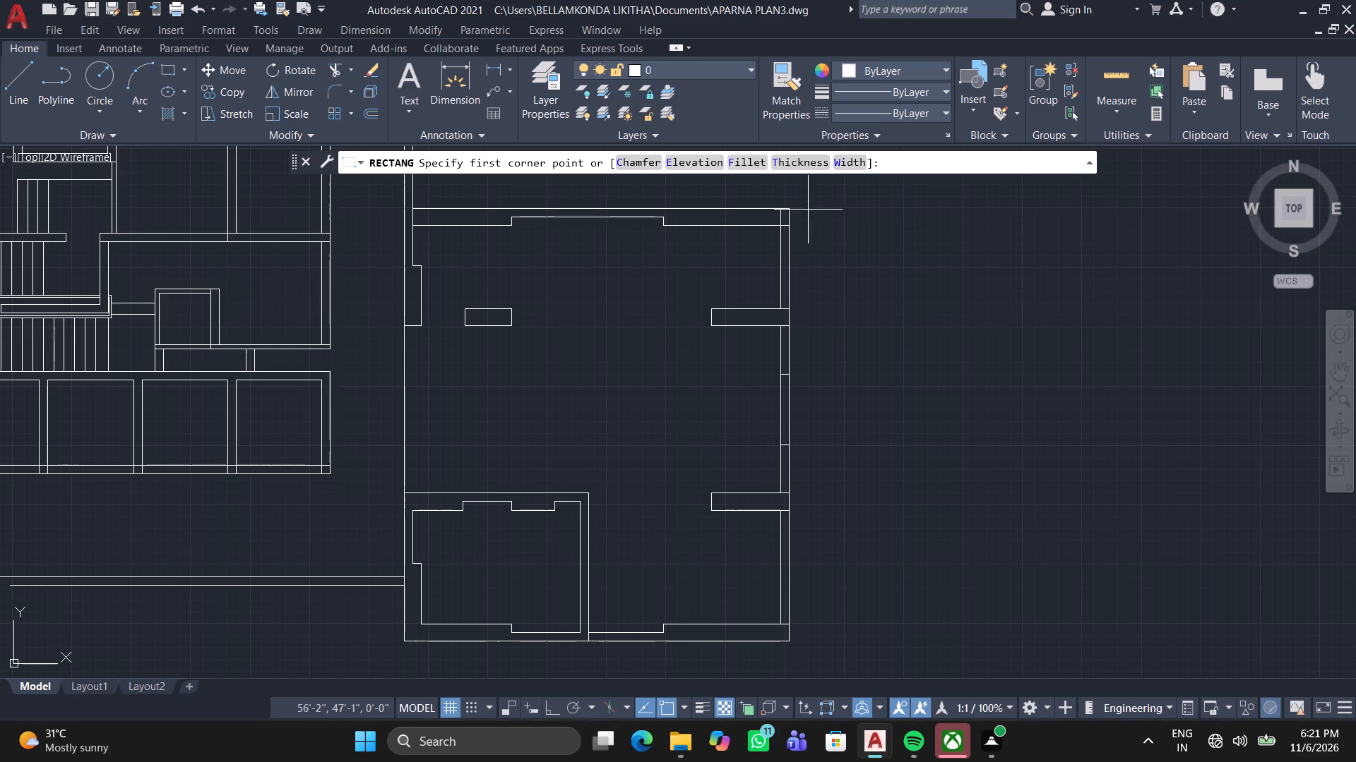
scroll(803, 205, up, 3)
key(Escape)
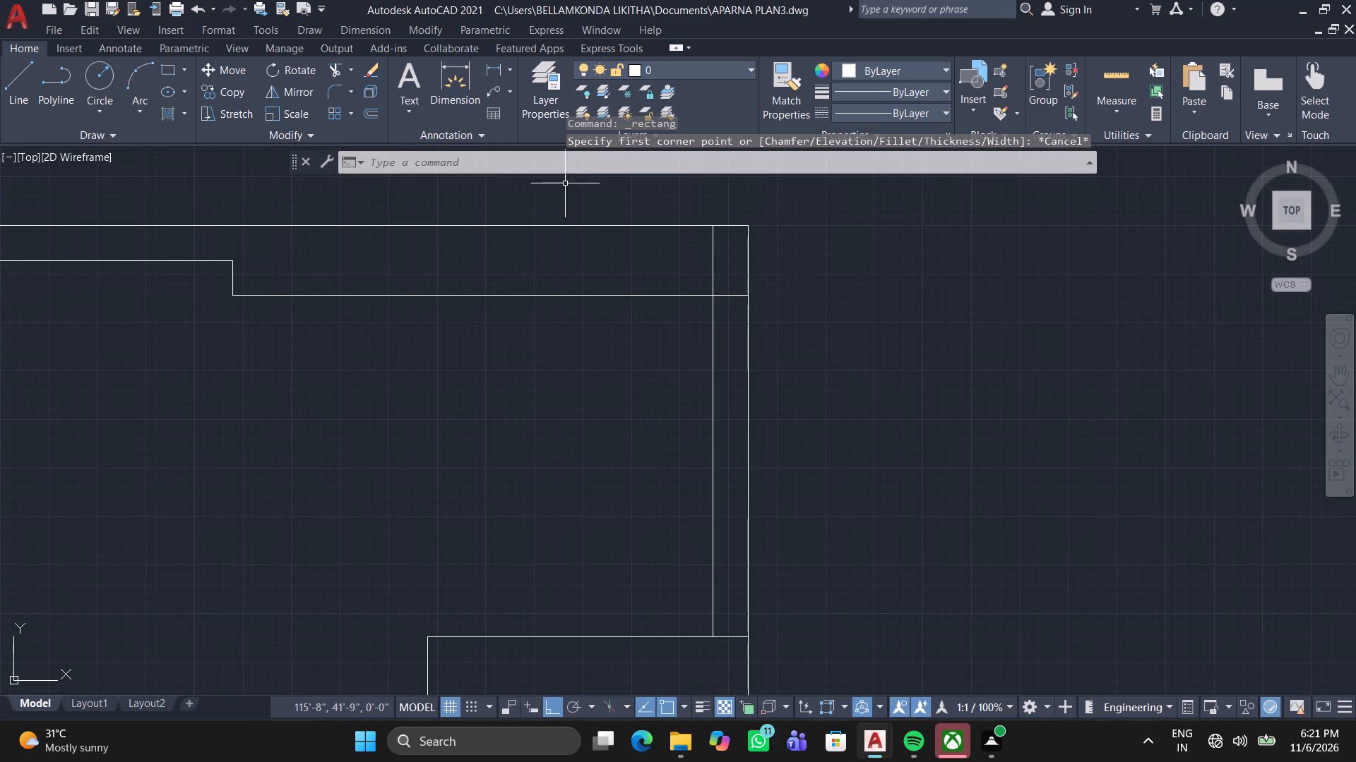
Trim the piece of the east wall's inner line that crosses the top wall at the northeast corner.
click(336, 70)
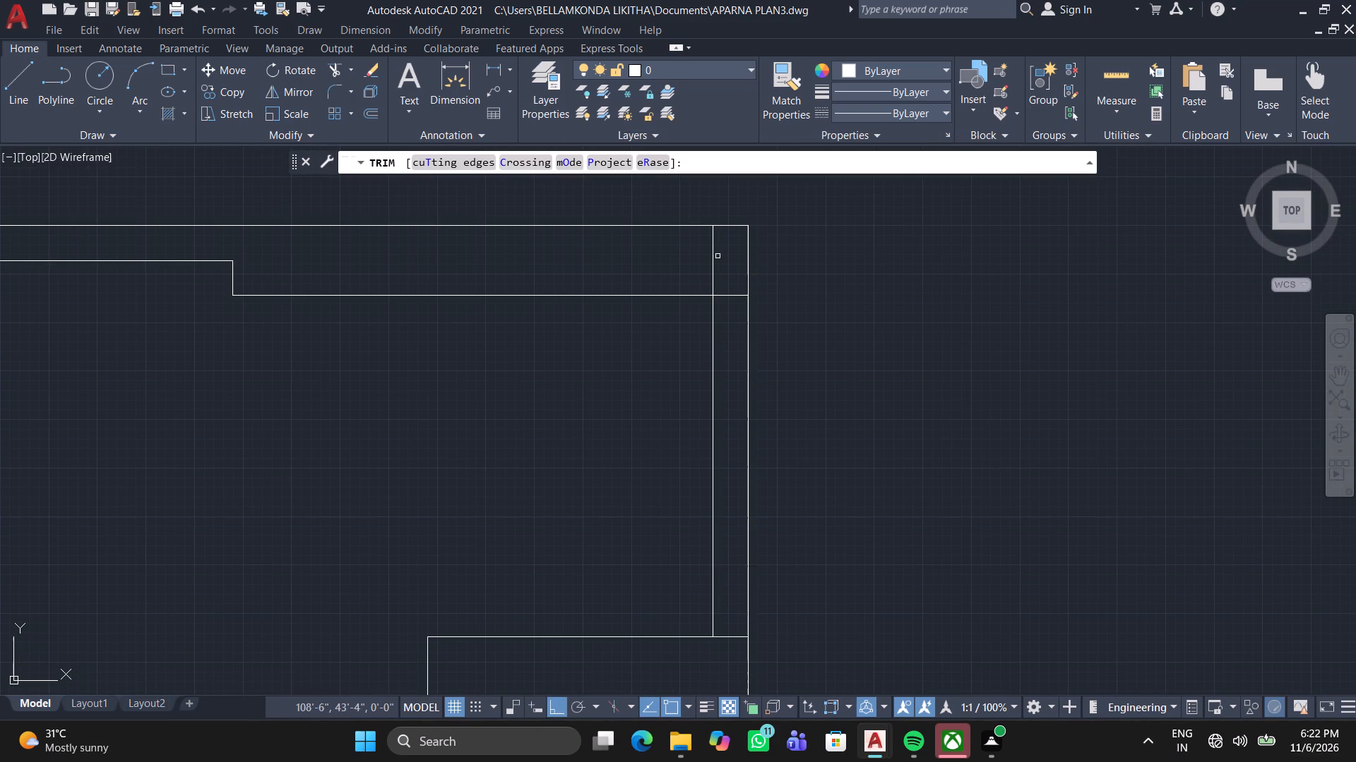
click(729, 258)
click(698, 265)
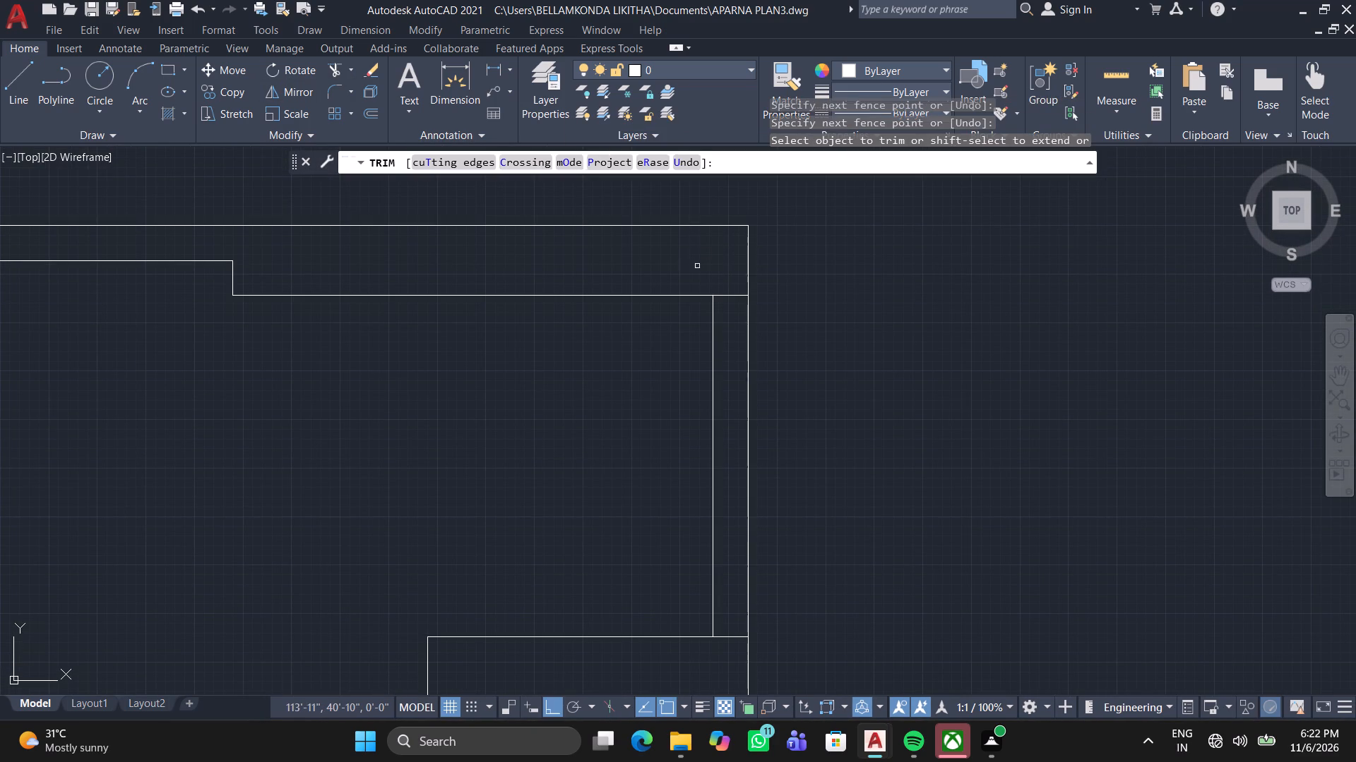
scroll(648, 257, down, 2)
key(Escape)
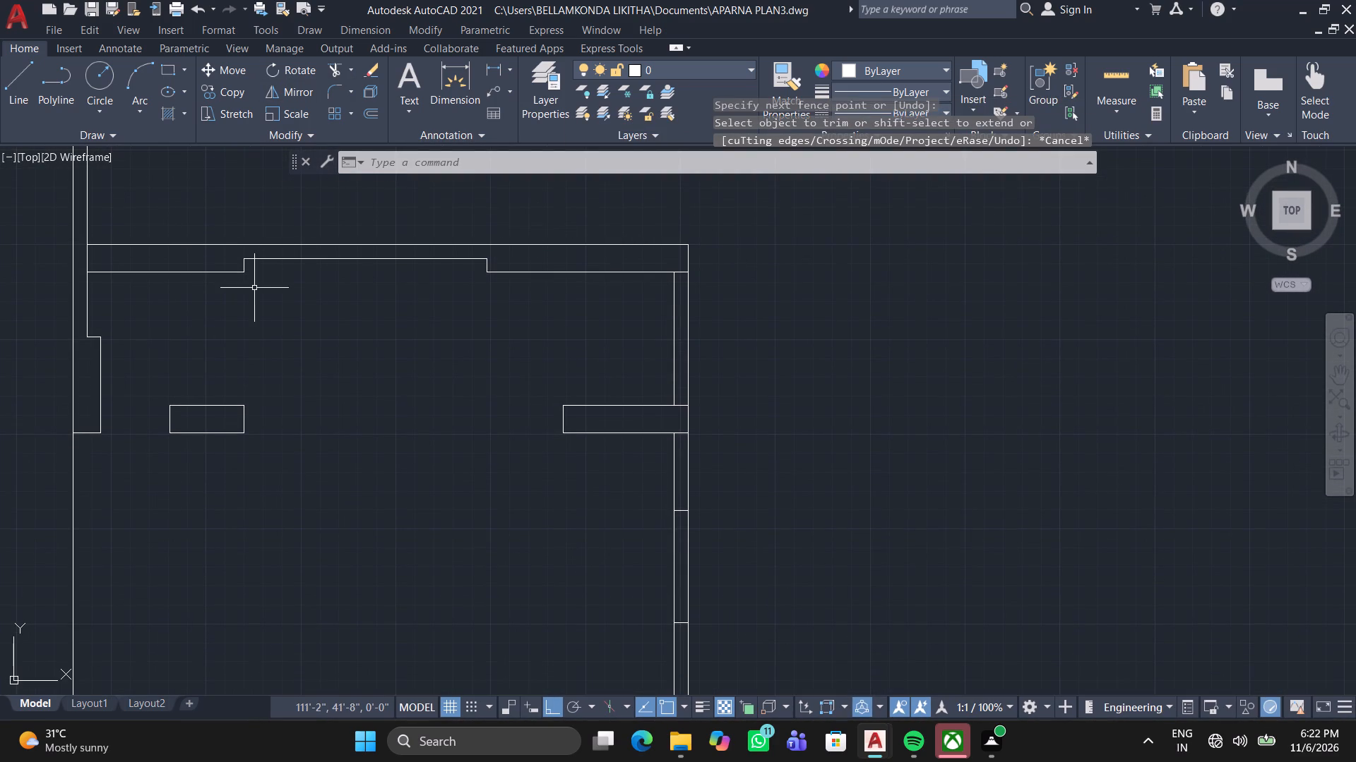
Trim the piece of the west wall's inner line that crosses the top wall at the northwest corner.
middle_drag(288, 322, 295, 322)
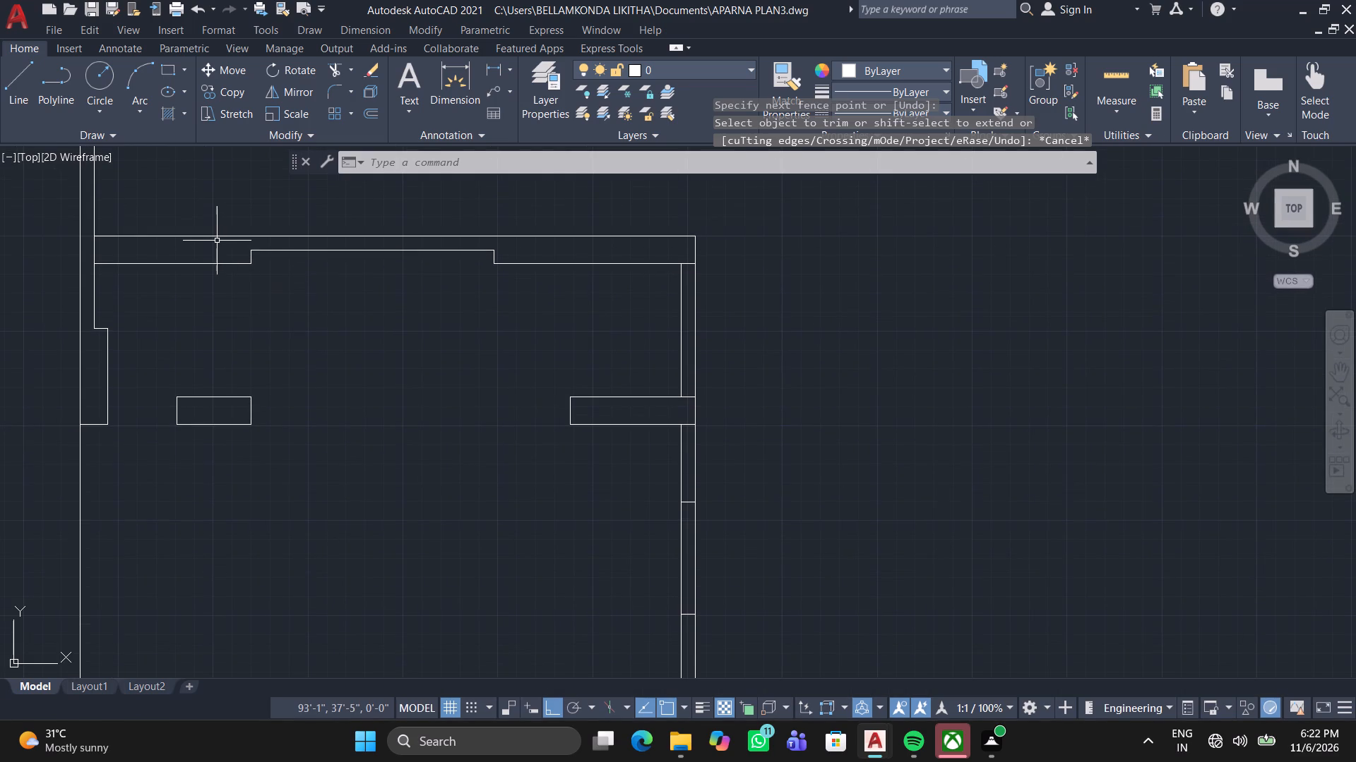
middle_drag(218, 265, 536, 282)
scroll(390, 281, up, 3)
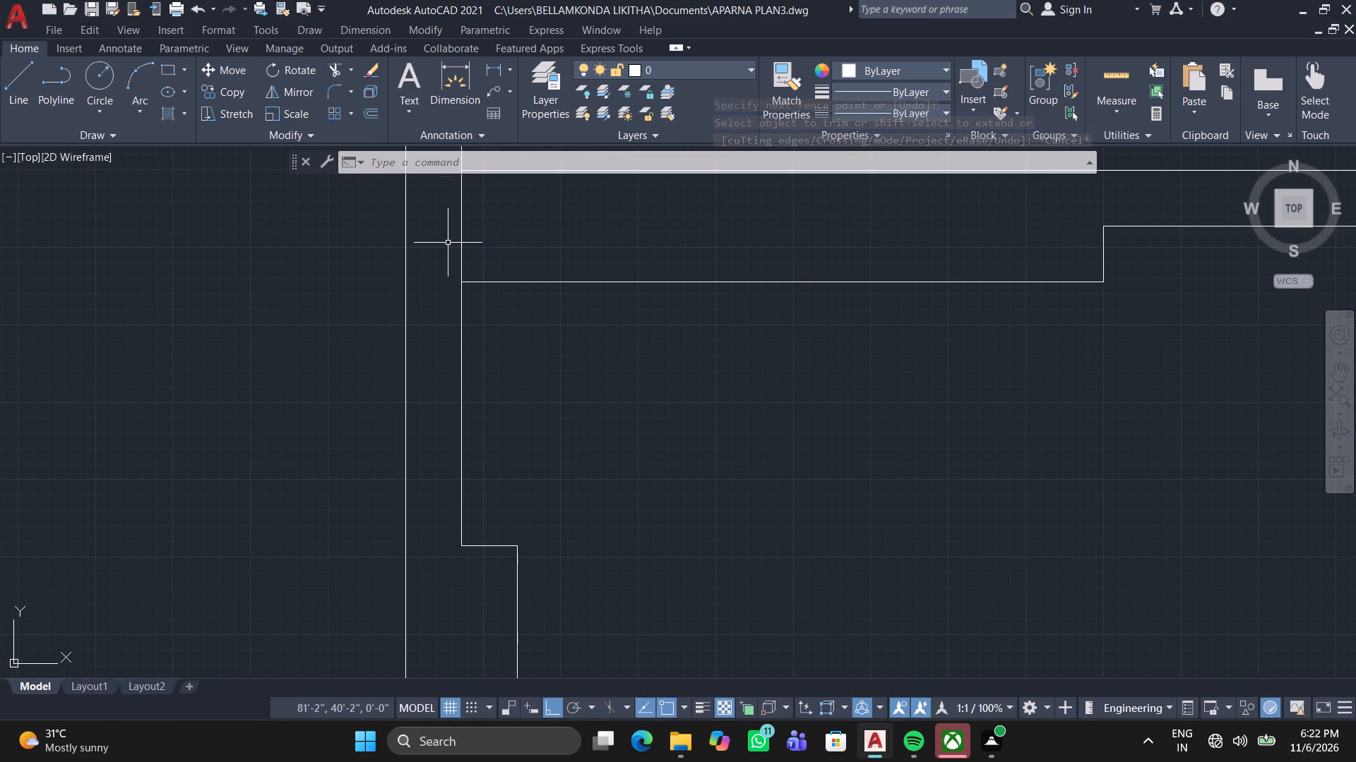
key(space)
click(448, 243)
click(484, 236)
scroll(492, 248, down, 2)
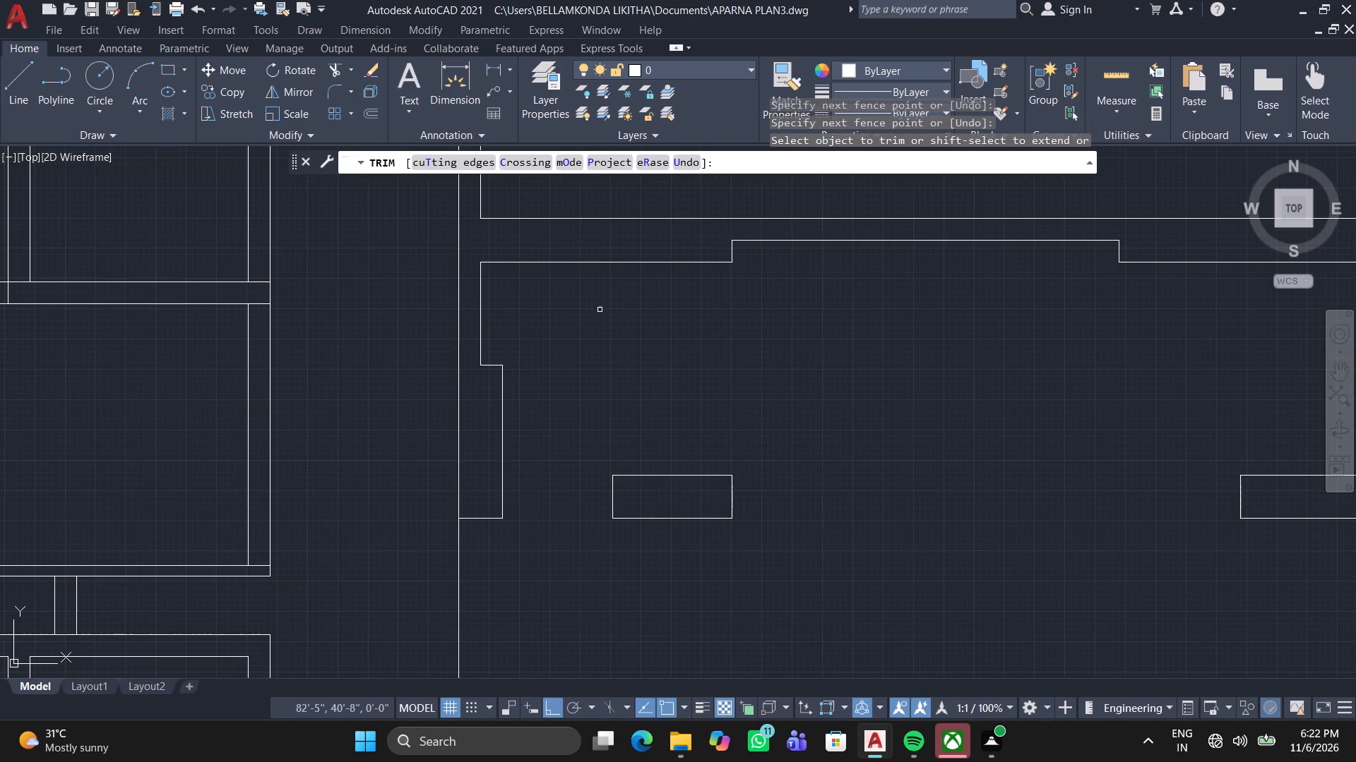
scroll(600, 315, down, 2)
middle_drag(693, 359, 567, 210)
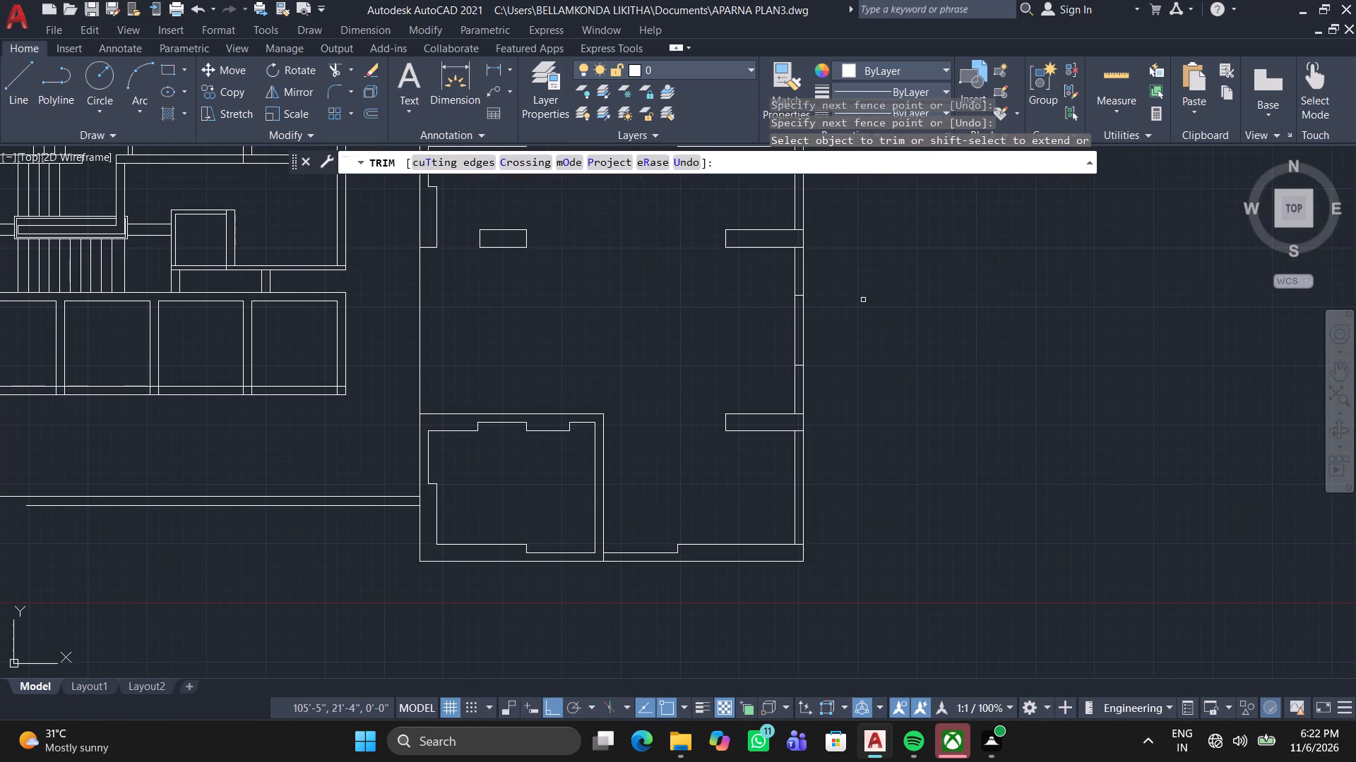
middle_drag(1034, 320, 1014, 406)
scroll(1014, 406, down, 1)
scroll(981, 368, up, 1)
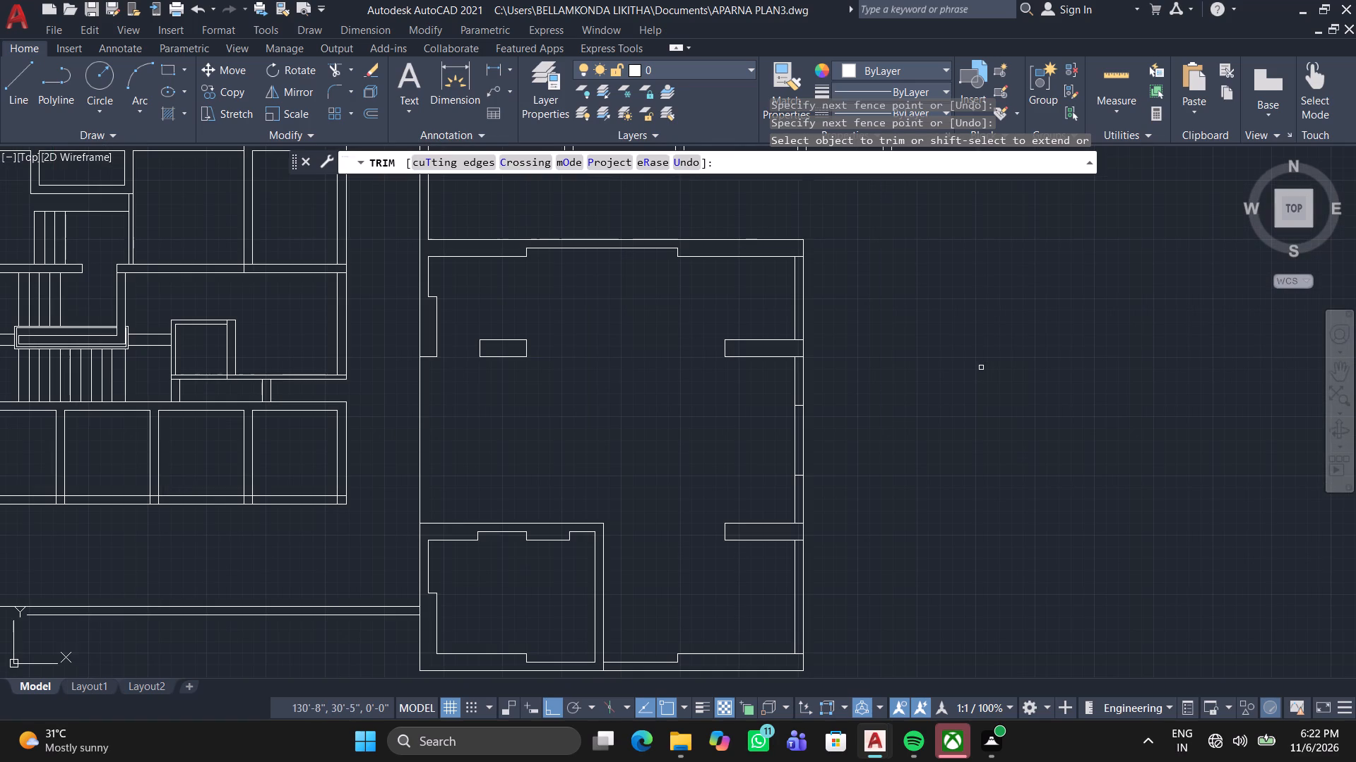
key(Escape)
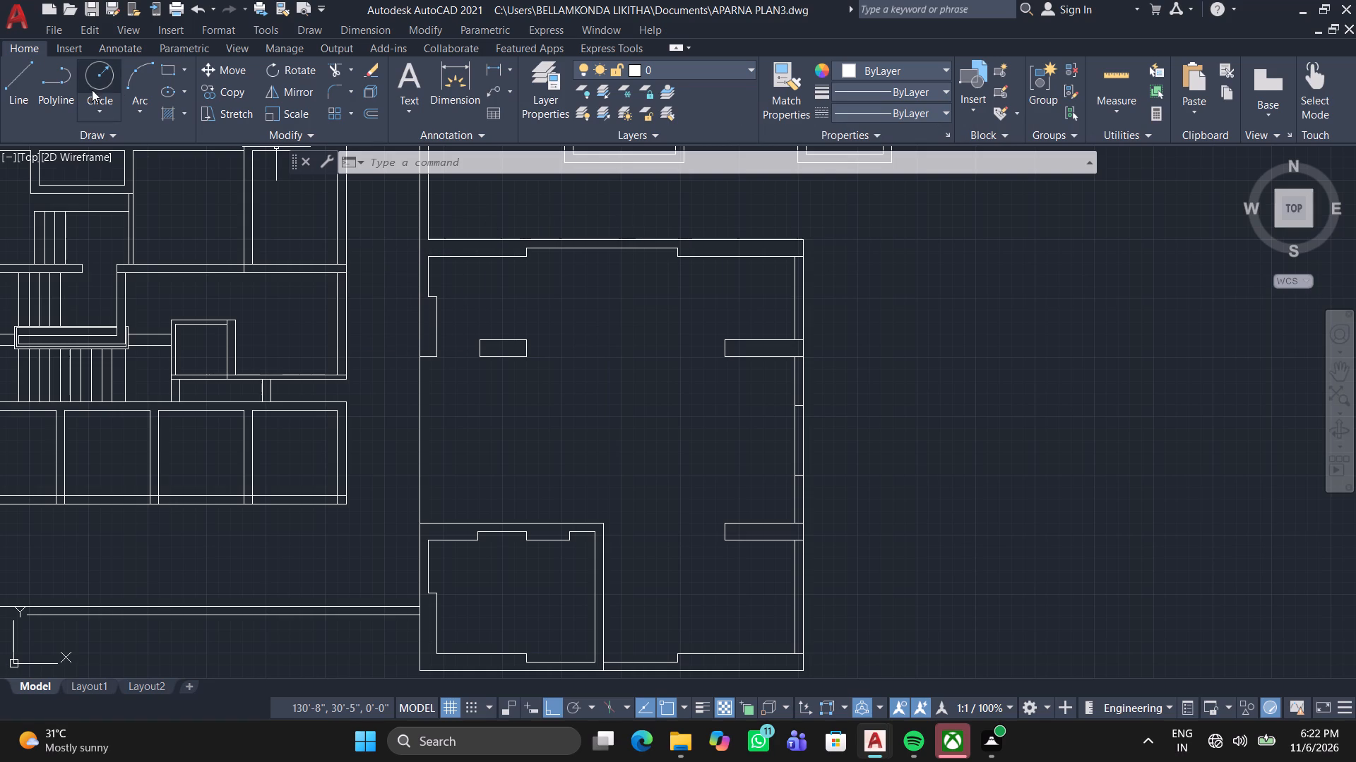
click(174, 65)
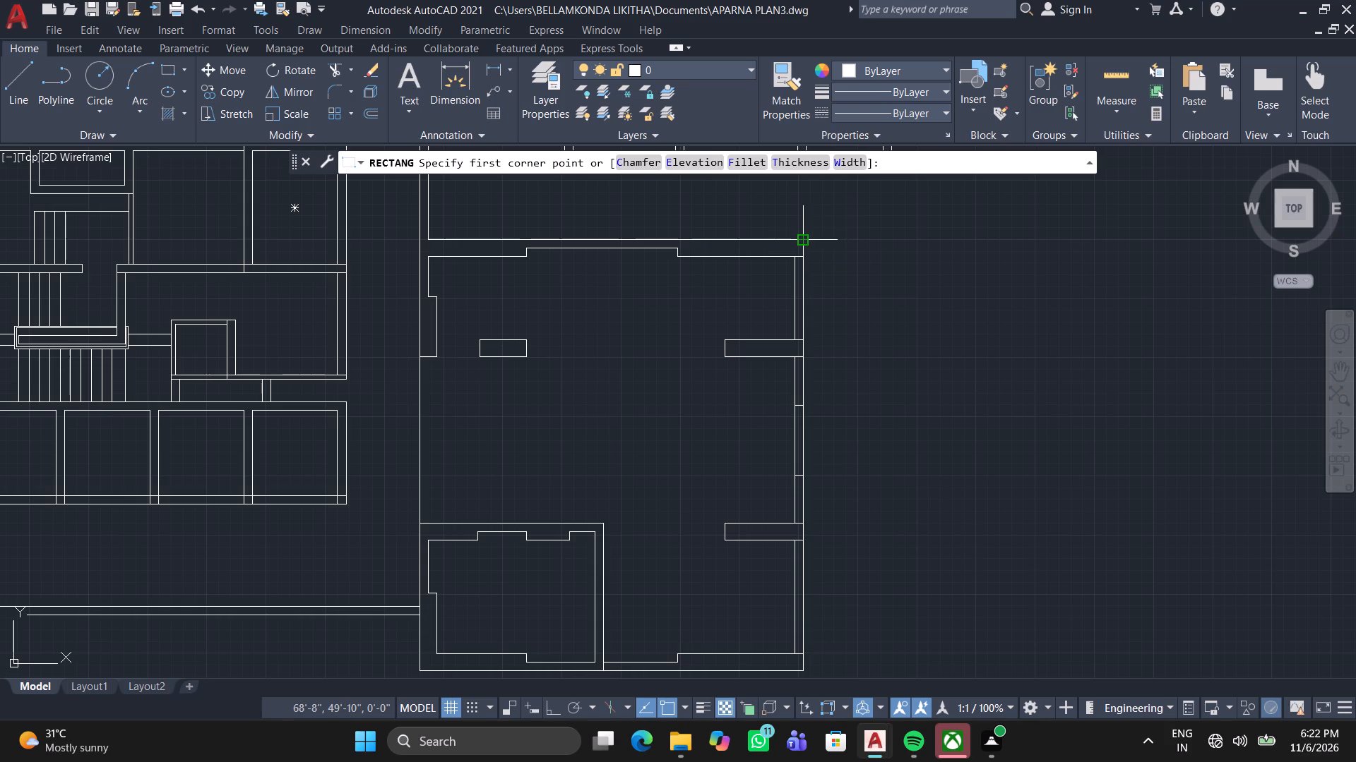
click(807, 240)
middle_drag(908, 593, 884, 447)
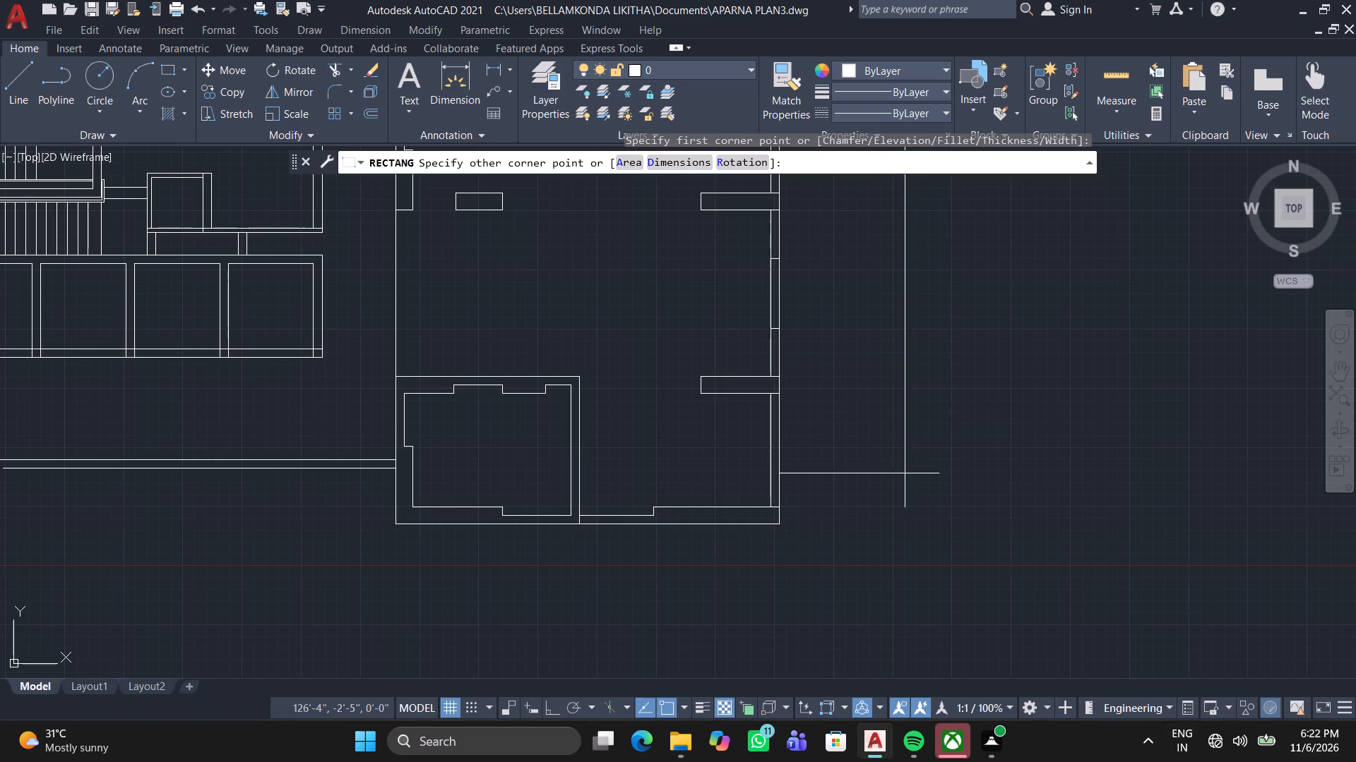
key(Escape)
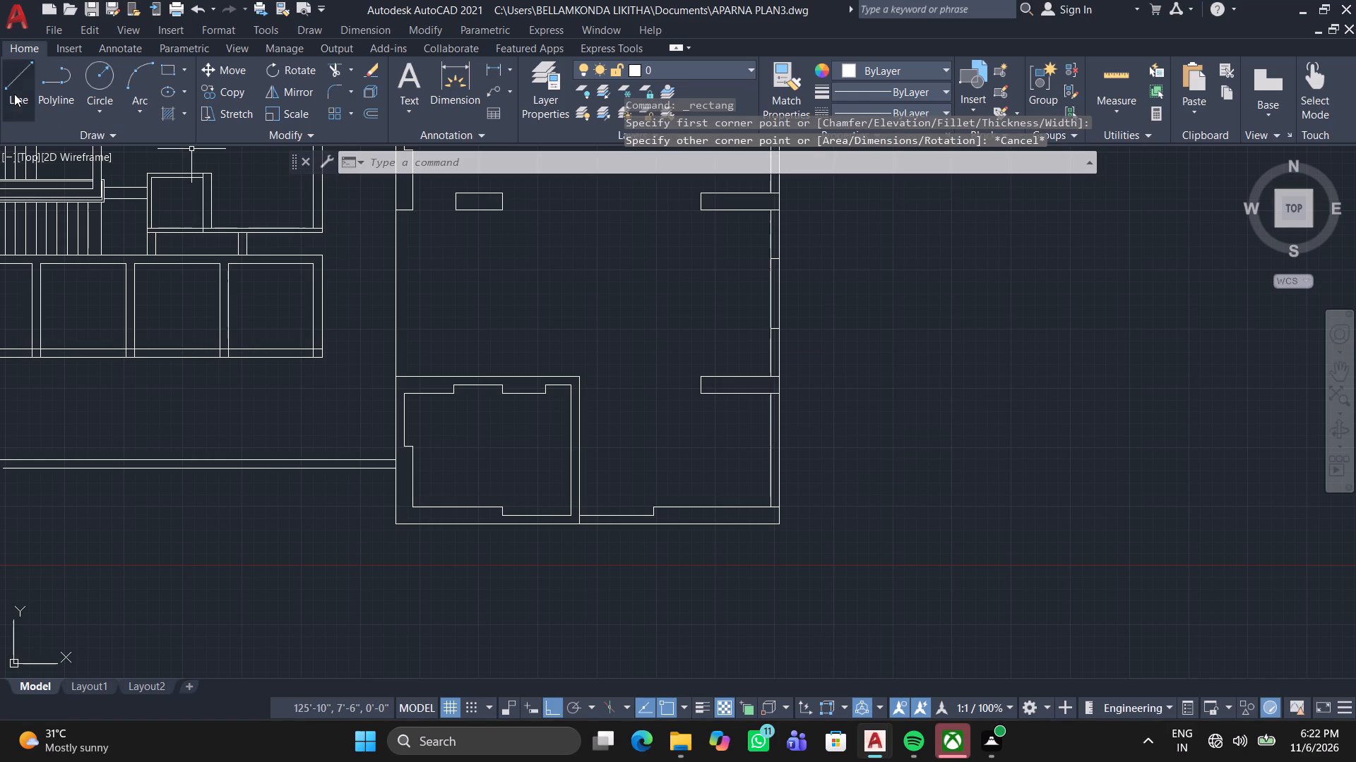
Draw a line from the outer southeast corner of the walls 5' east, then another 2" east, as the strip's south edge.
click(14, 96)
click(783, 524)
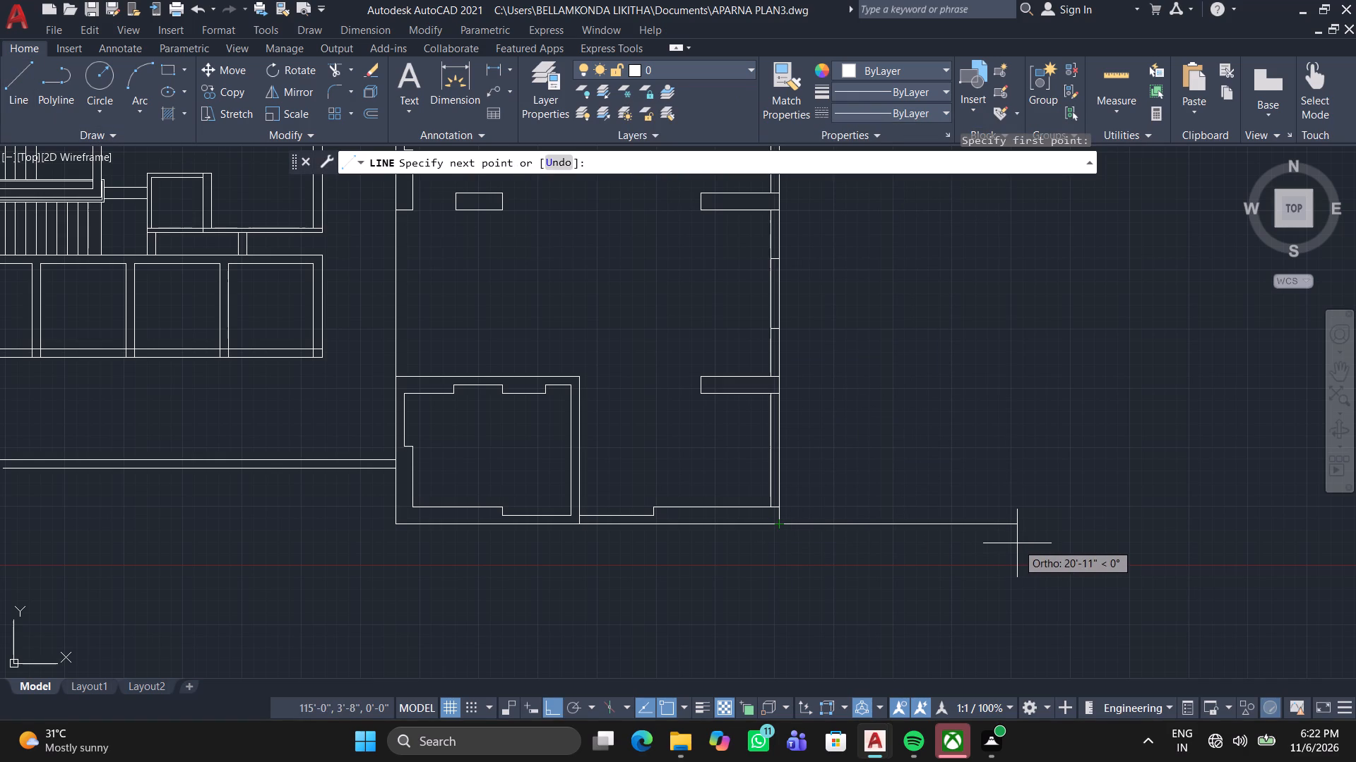
key(5)
key(apostrophe)
key(Return)
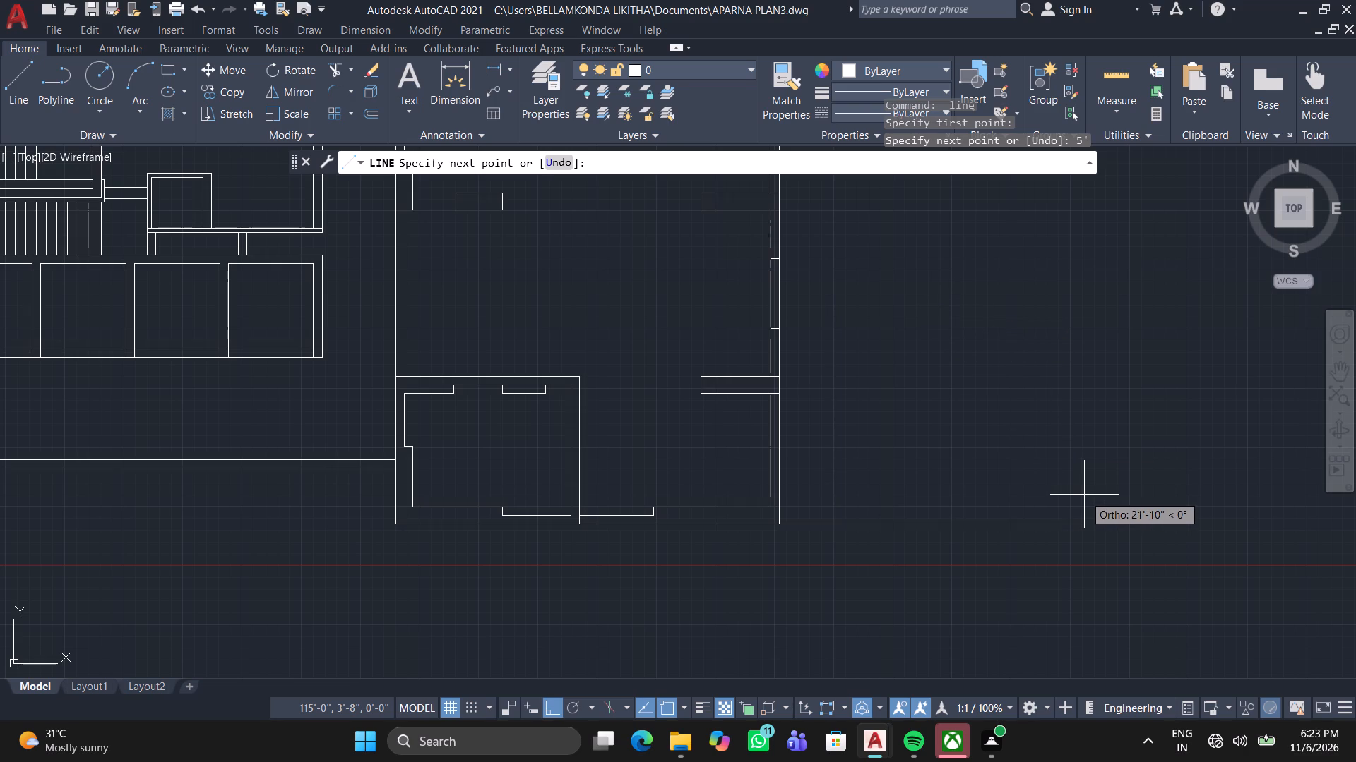
key(2)
key(Return)
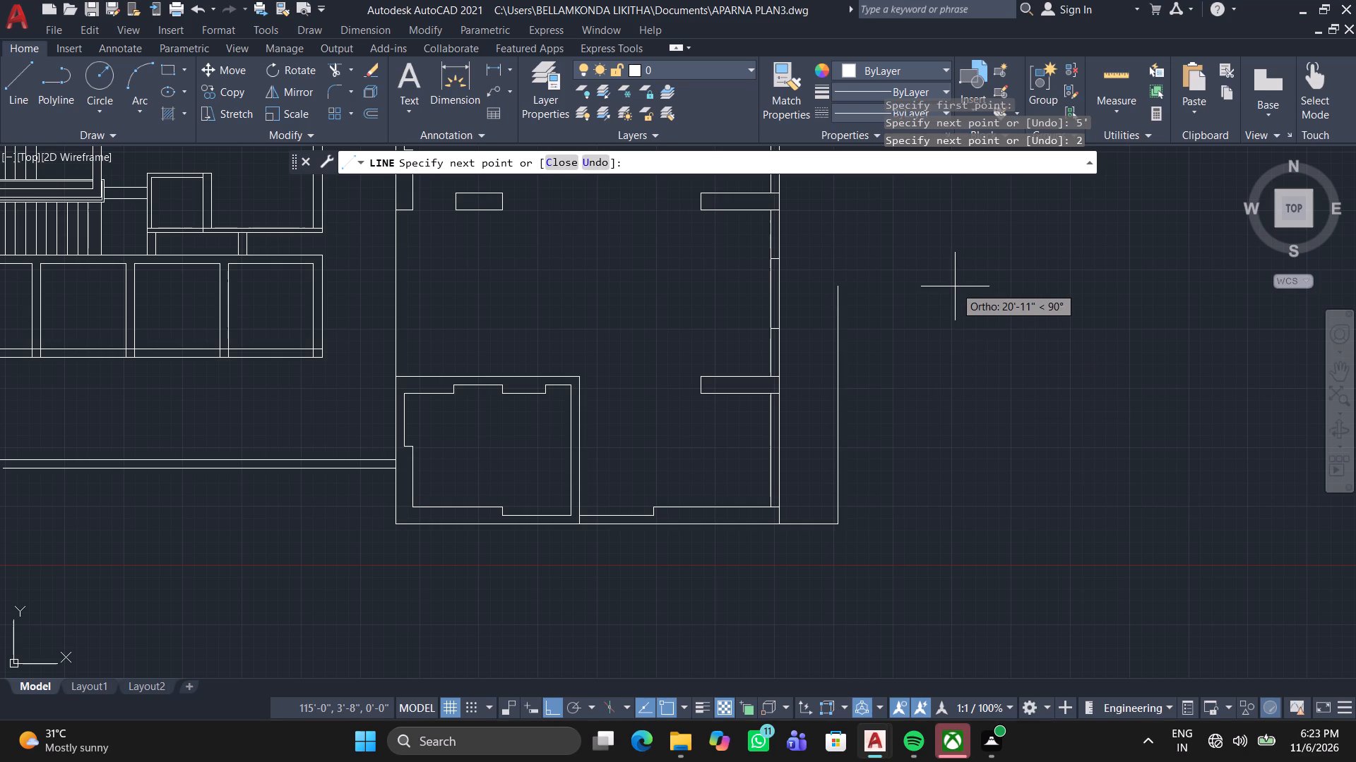
Continue the strip outline north to the level of the top wall's outer line and west to the outer northeast corner.
middle_drag(932, 279, 932, 282)
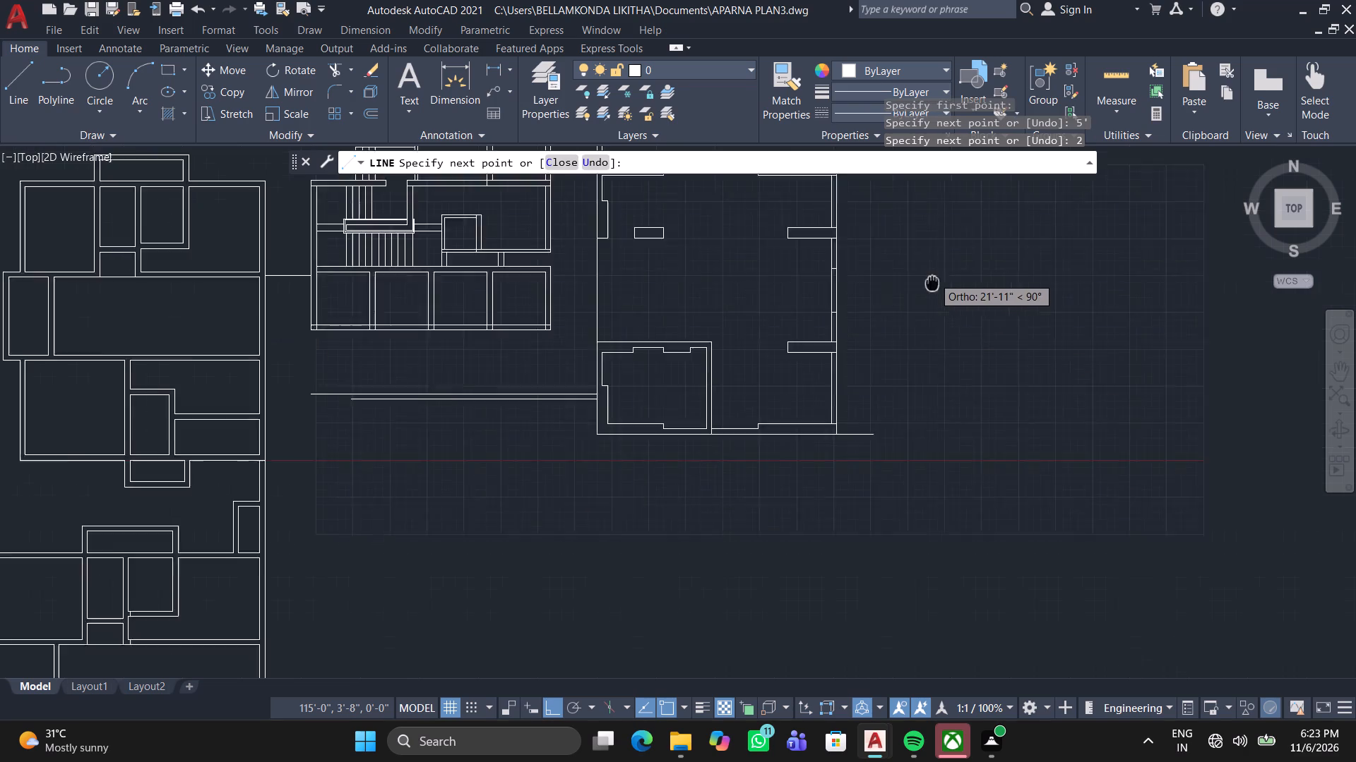
scroll(932, 281, down, 1)
middle_drag(932, 282, 953, 383)
scroll(917, 298, up, 2)
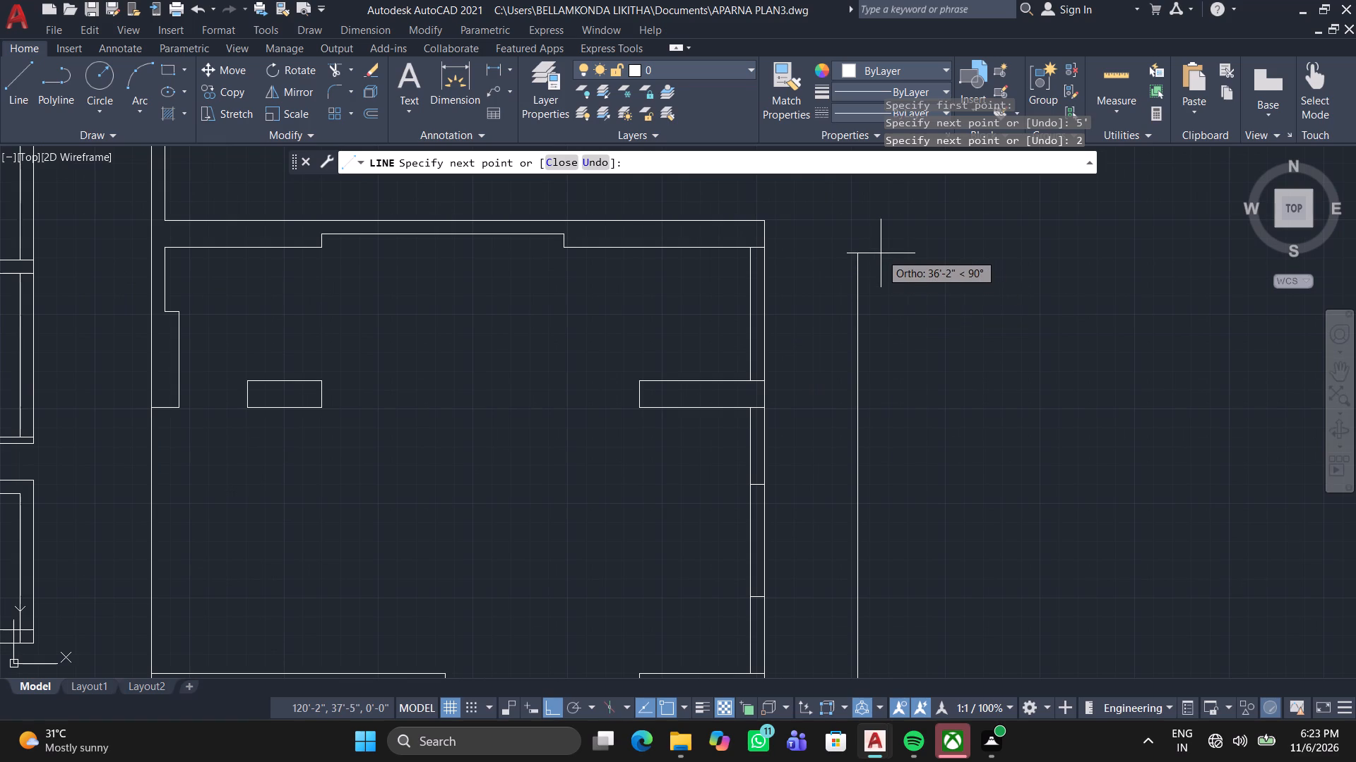
scroll(880, 253, up, 1)
middle_drag(880, 253, 915, 370)
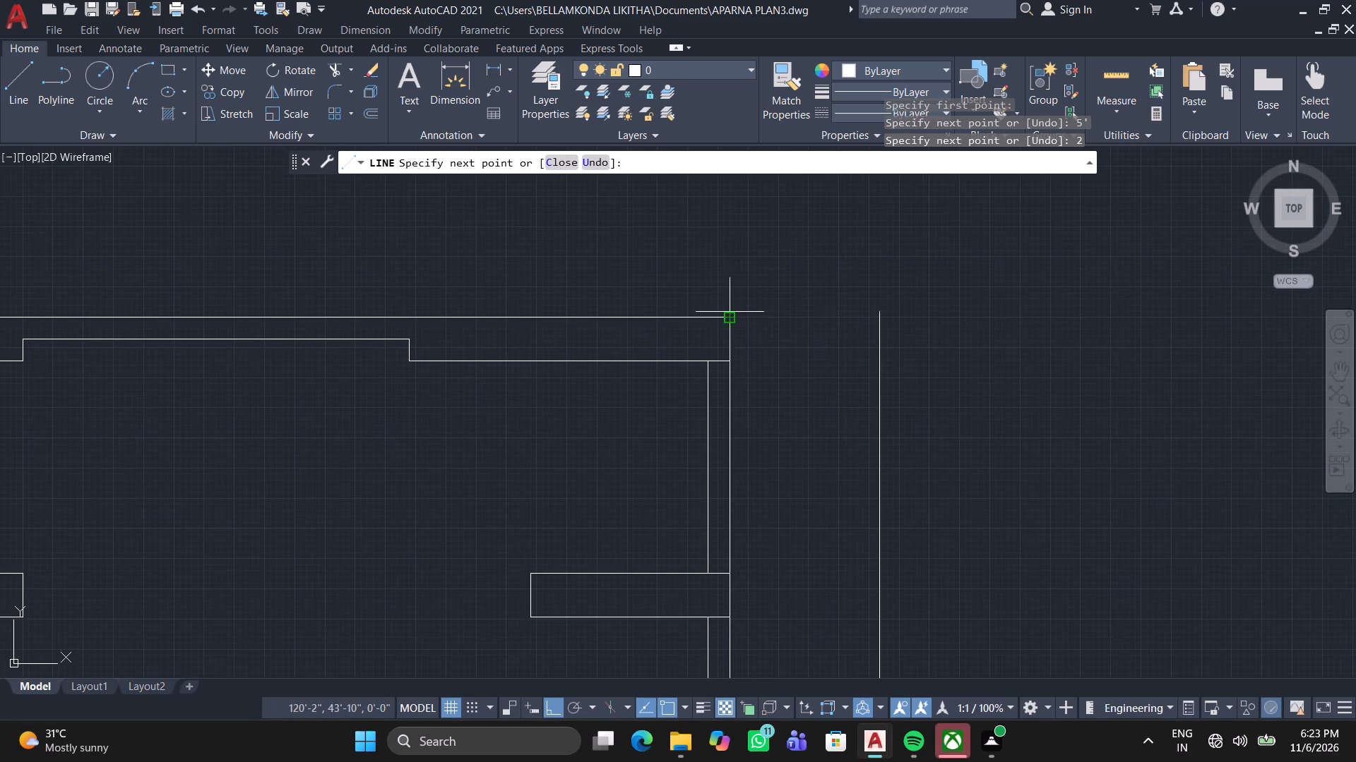
click(807, 316)
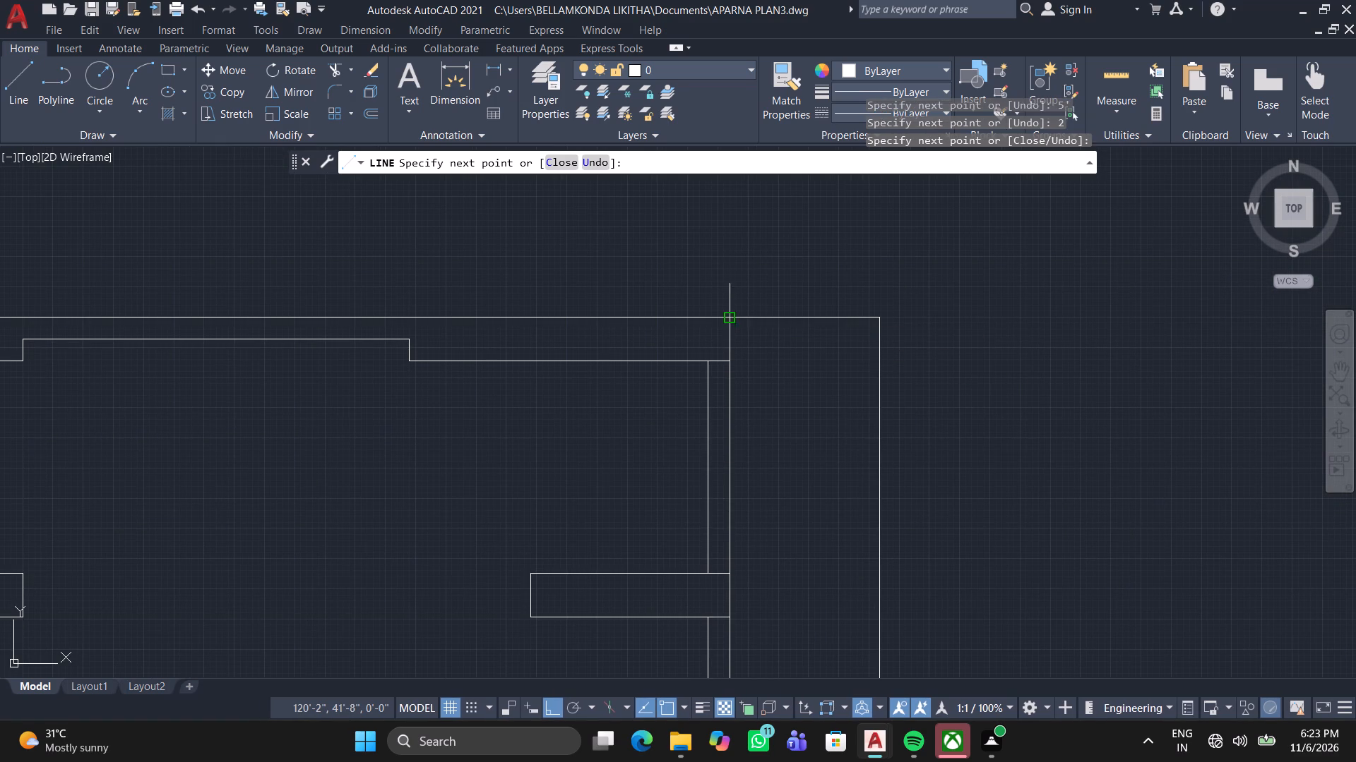
click(727, 321)
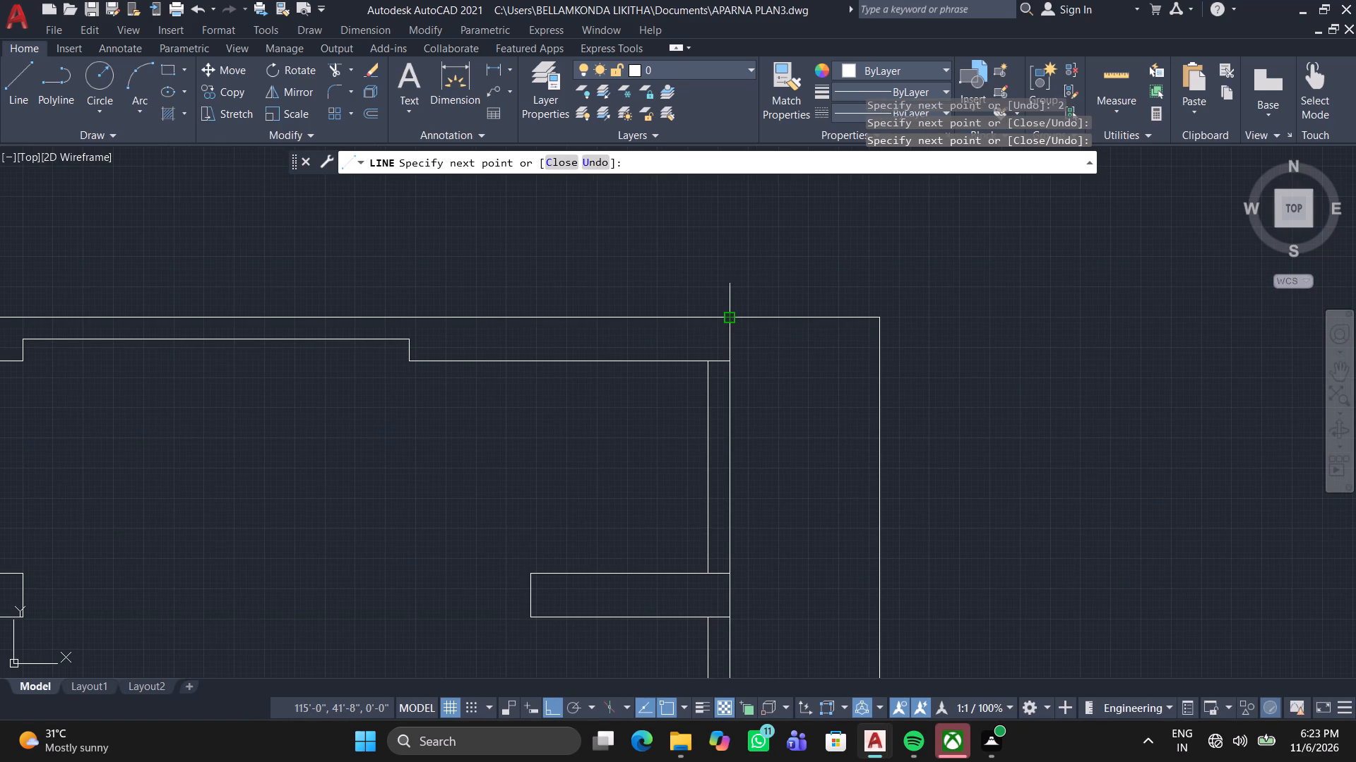
scroll(877, 341, down, 1)
middle_drag(875, 349, 801, 213)
scroll(840, 305, down, 1)
middle_drag(840, 306, 828, 279)
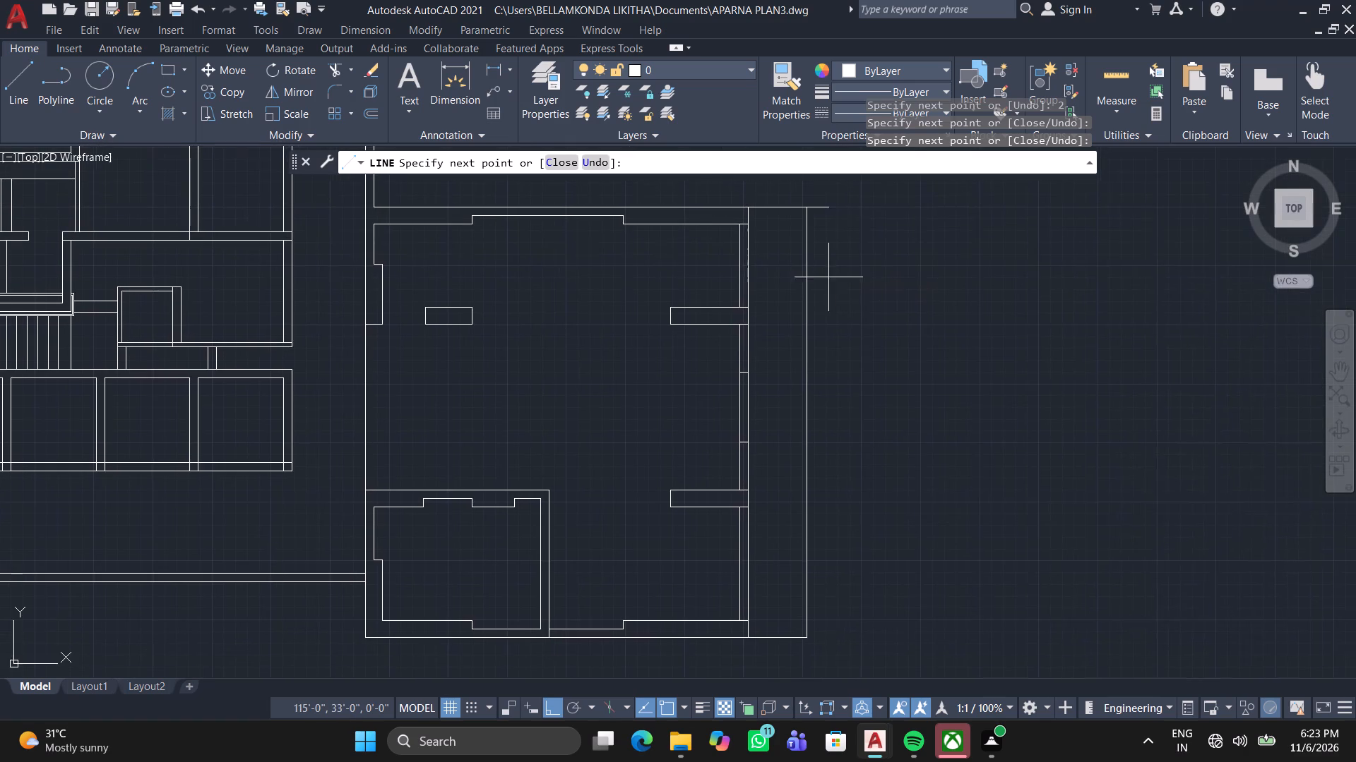
key(space)
Draw a line east from the strip's southeast corner in two 1' segments.
middle_drag(865, 451, 866, 382)
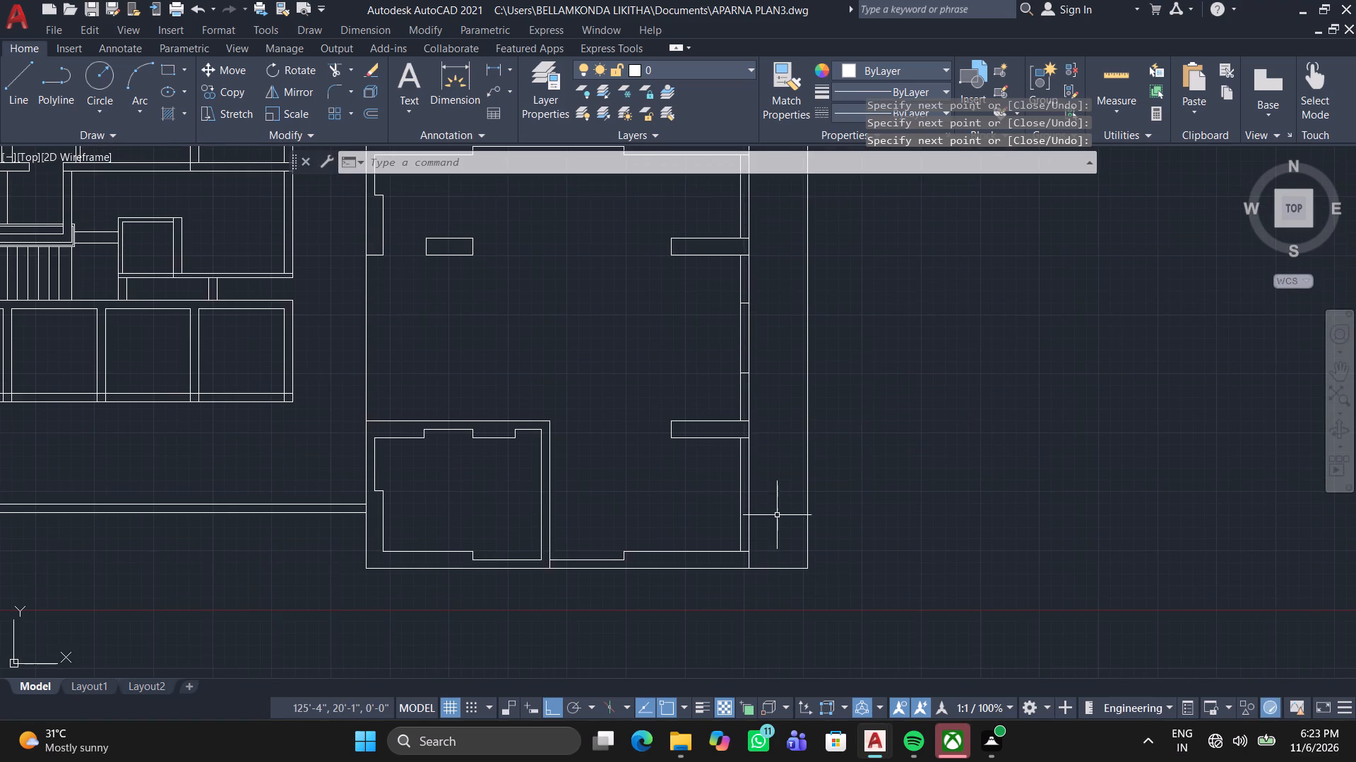
scroll(777, 515, up, 2)
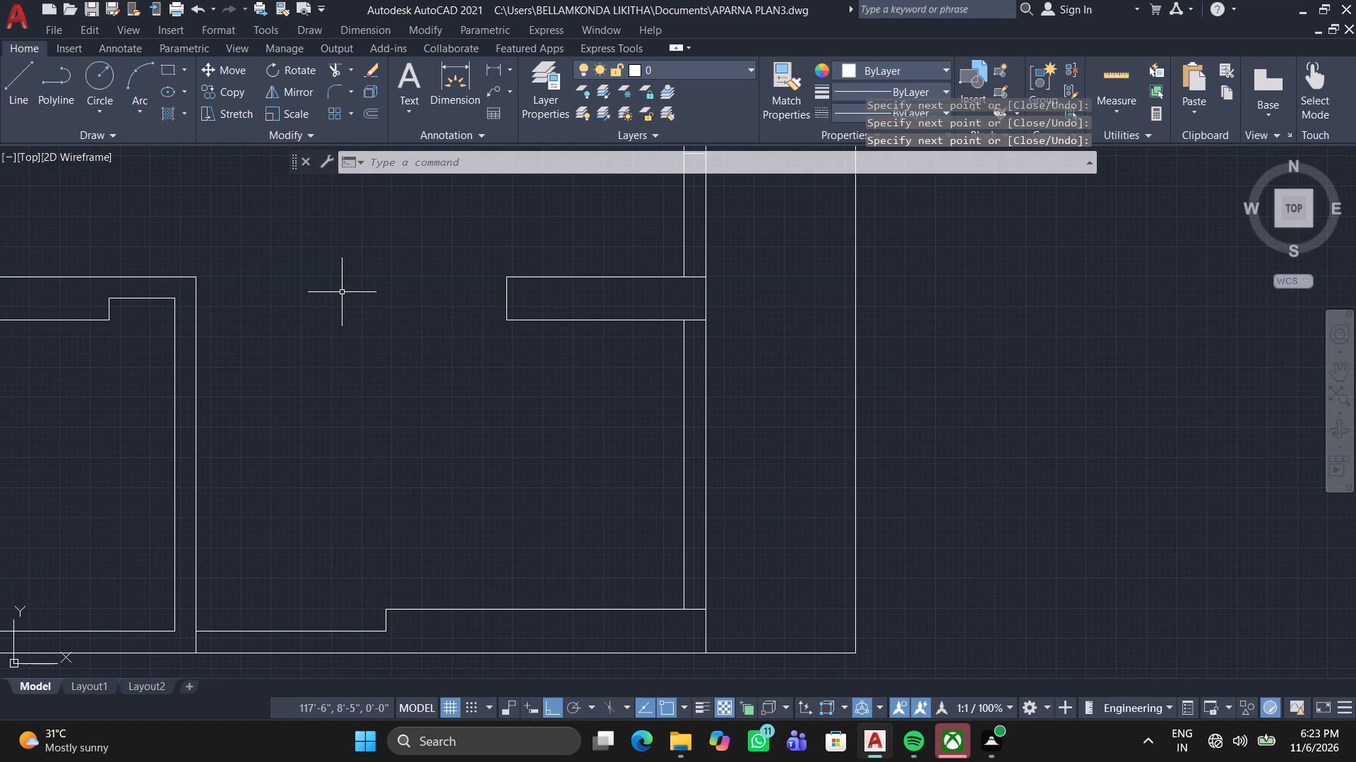
scroll(762, 385, down, 2)
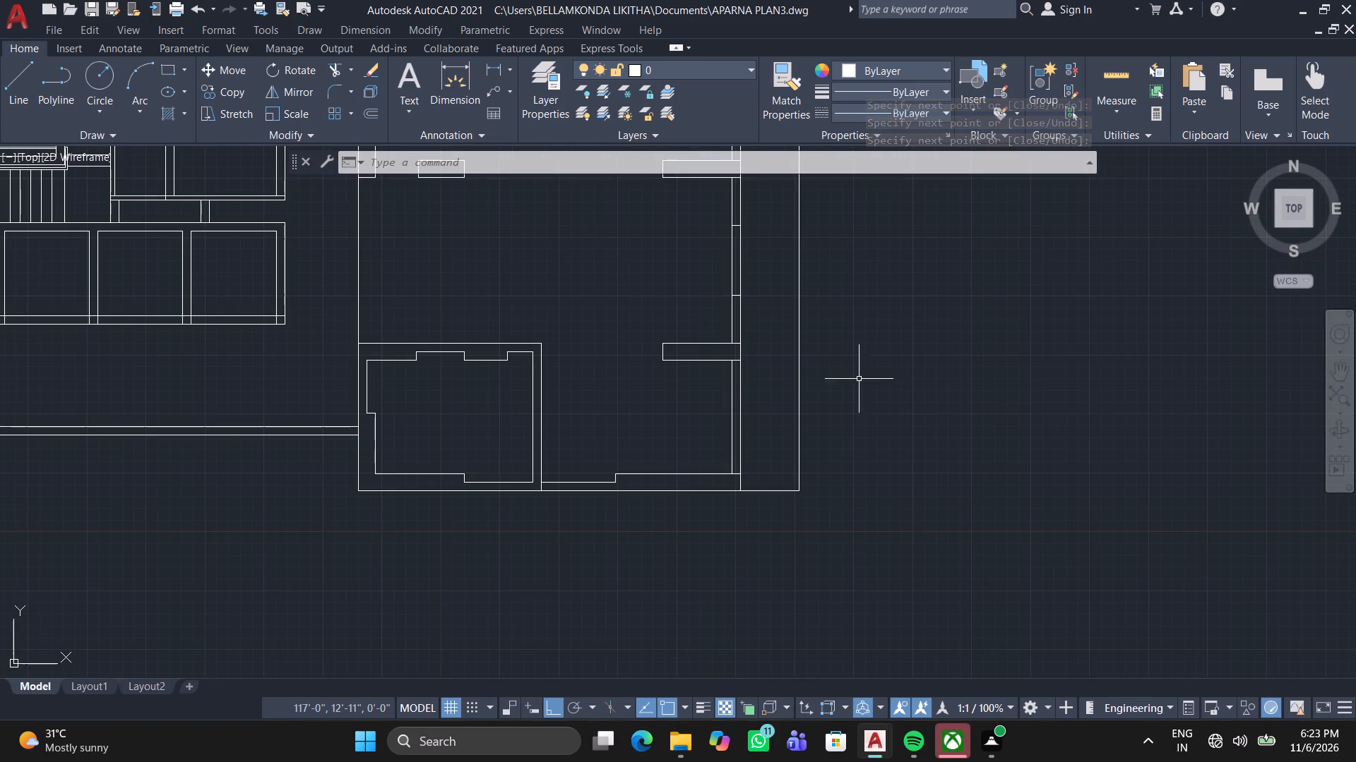
middle_drag(860, 435, 840, 483)
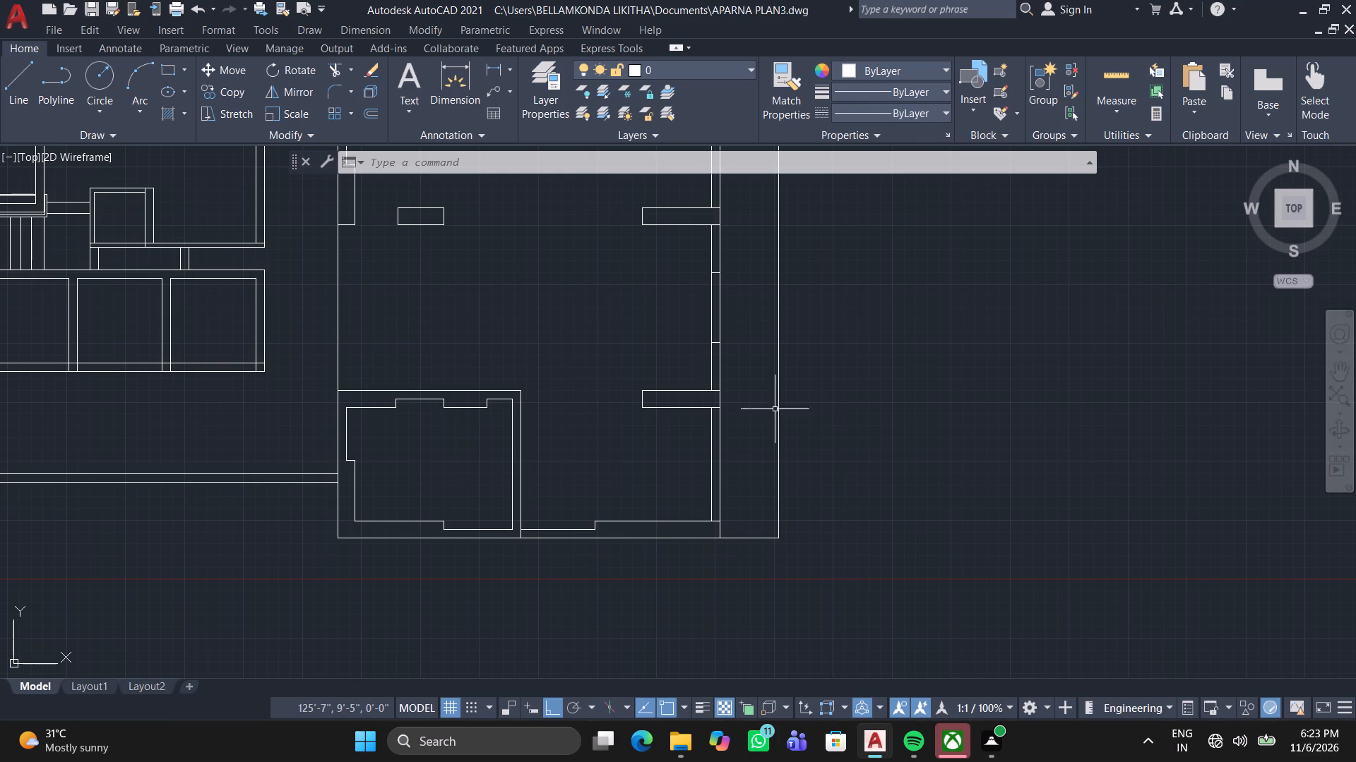
click(17, 89)
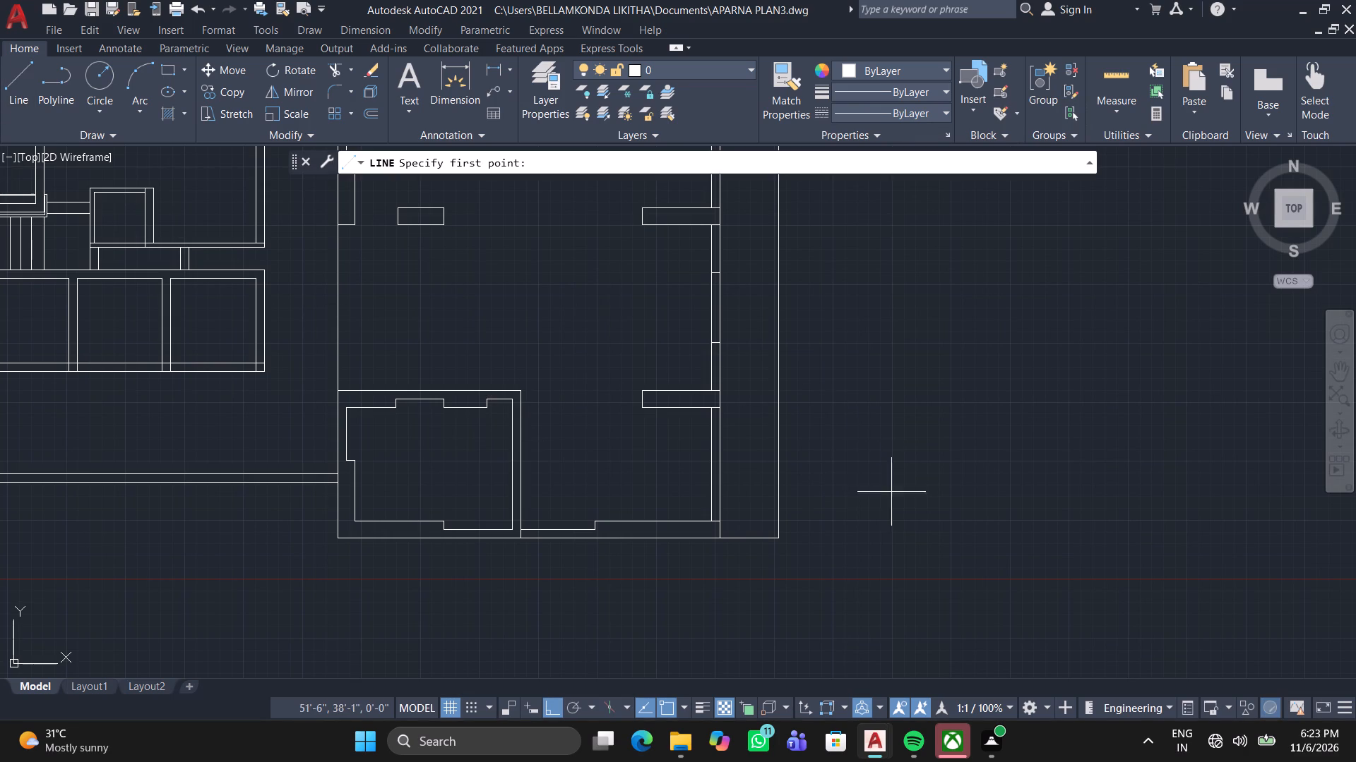
middle_drag(884, 502, 843, 402)
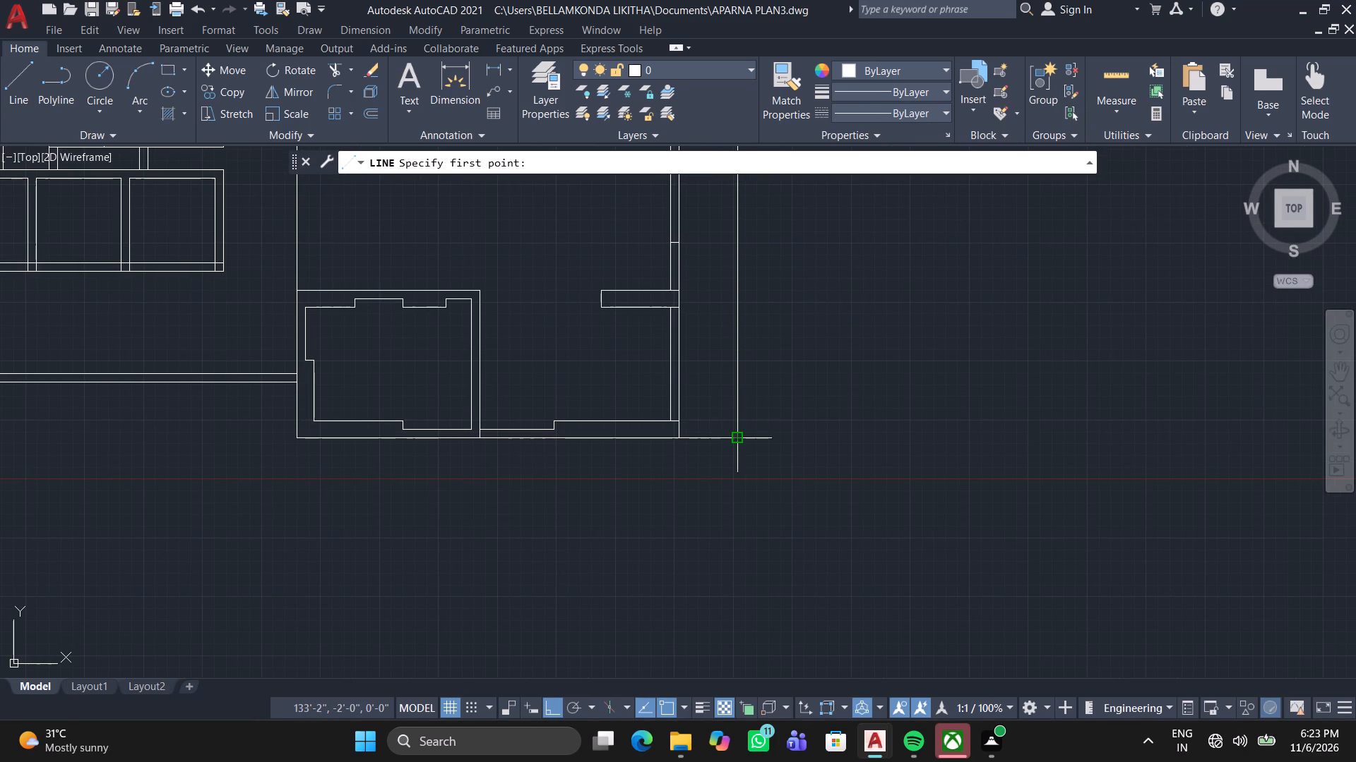
click(742, 437)
key(1)
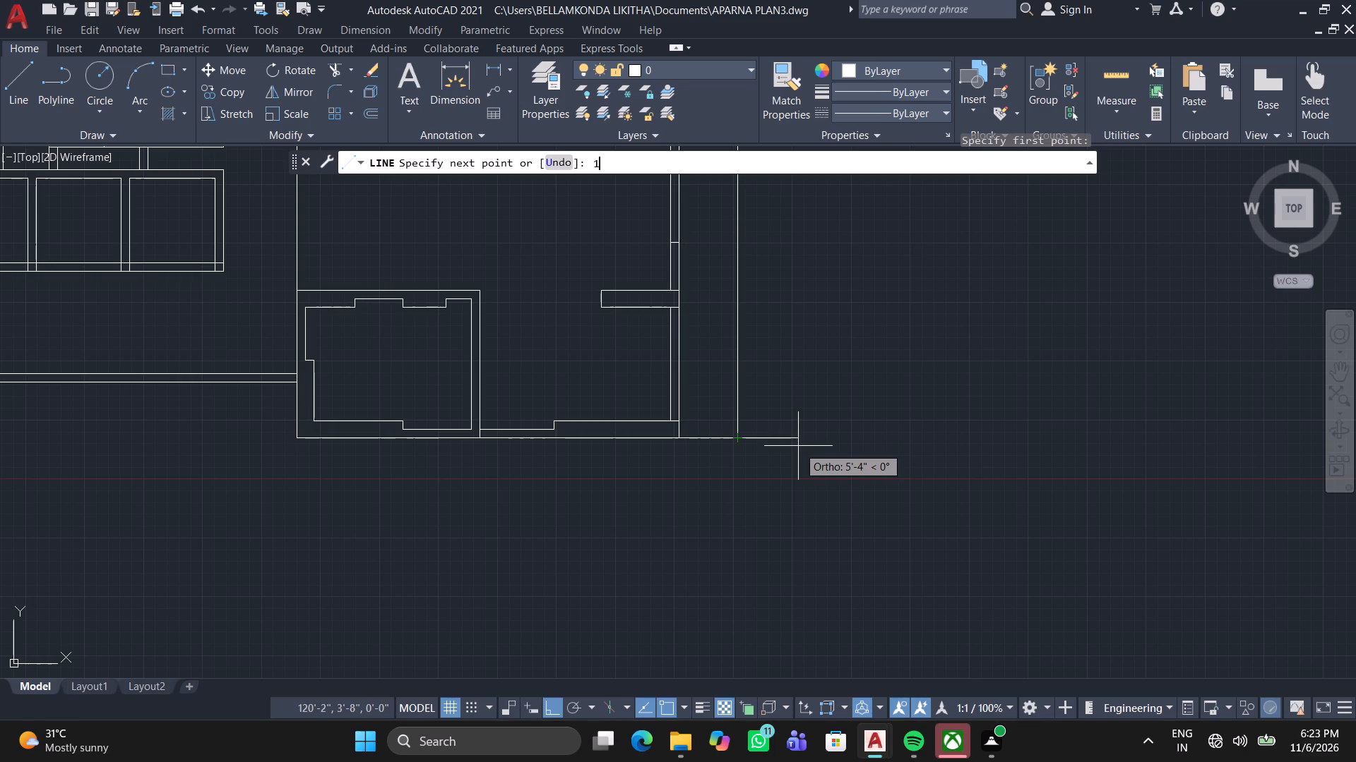
key(apostrophe)
key(Return)
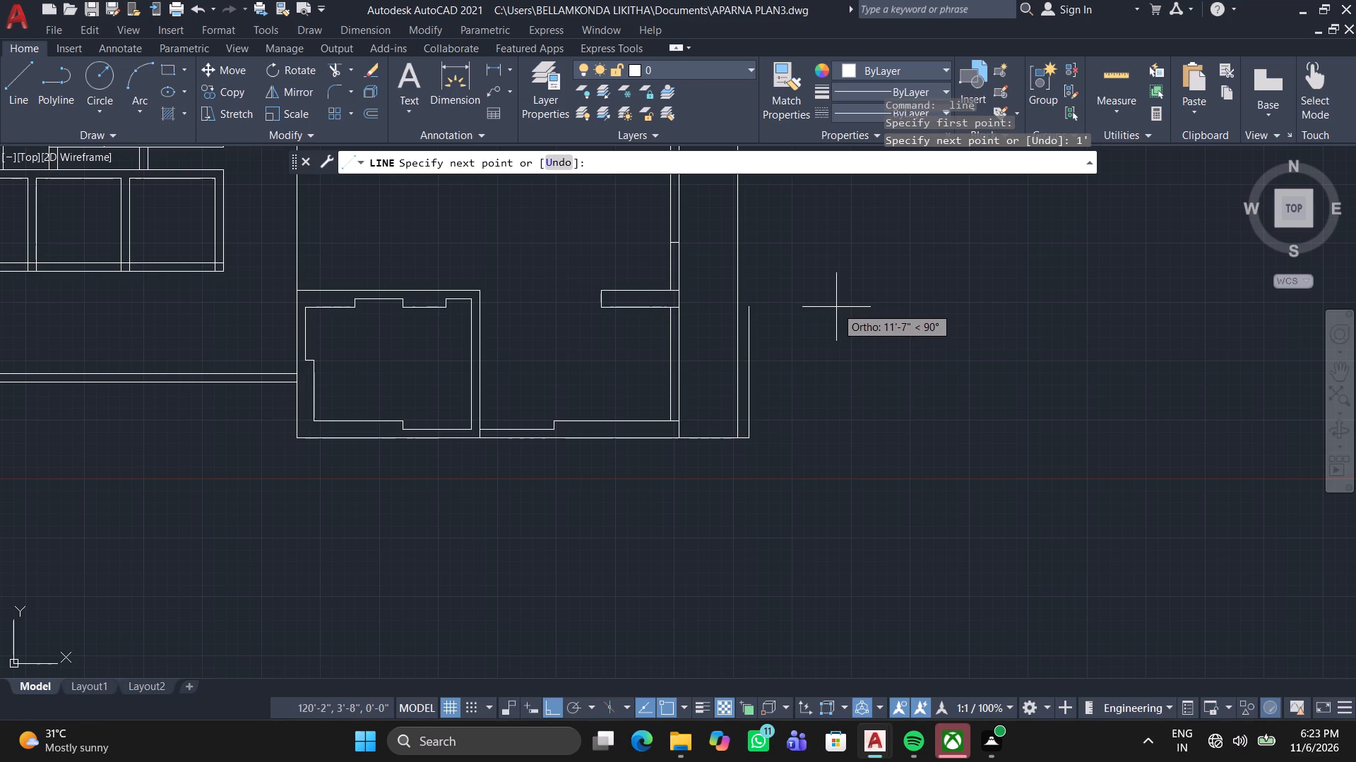
key(1)
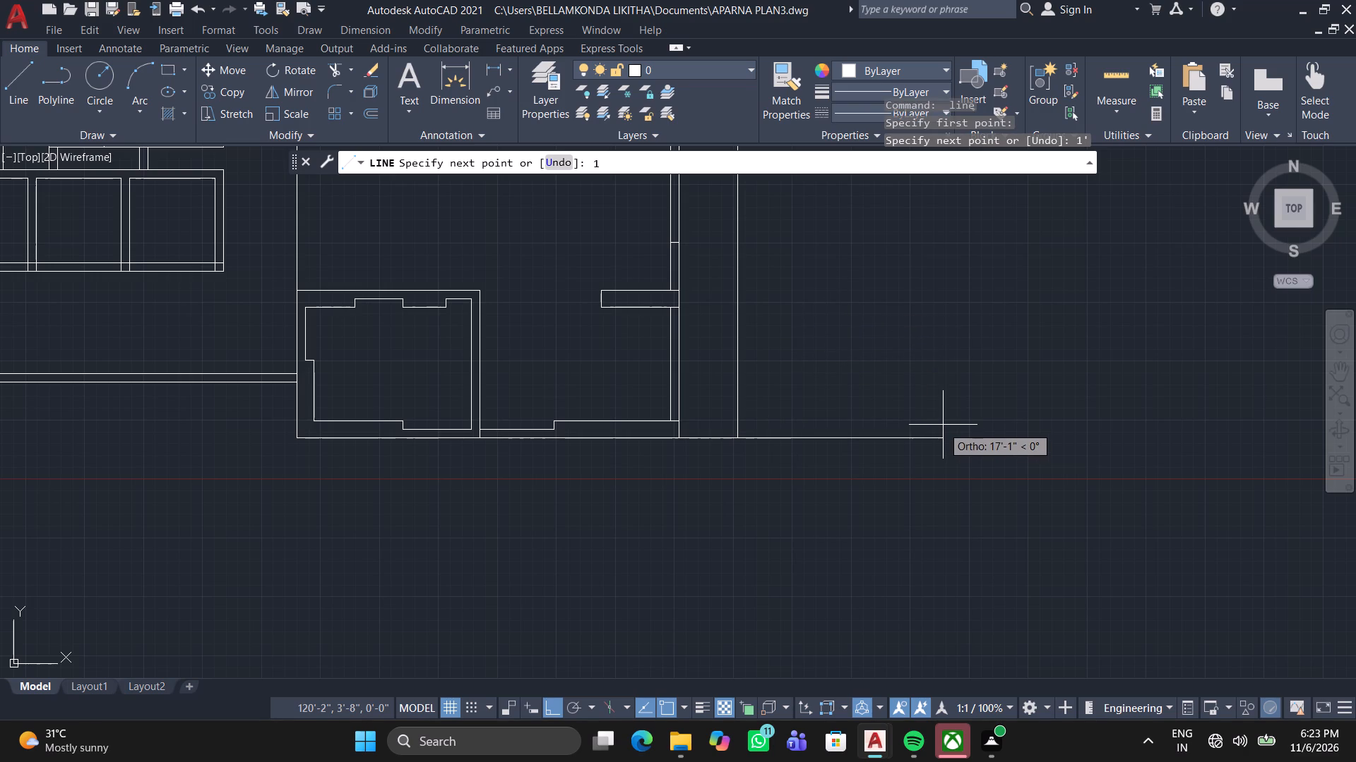
key(apostrophe)
key(Return)
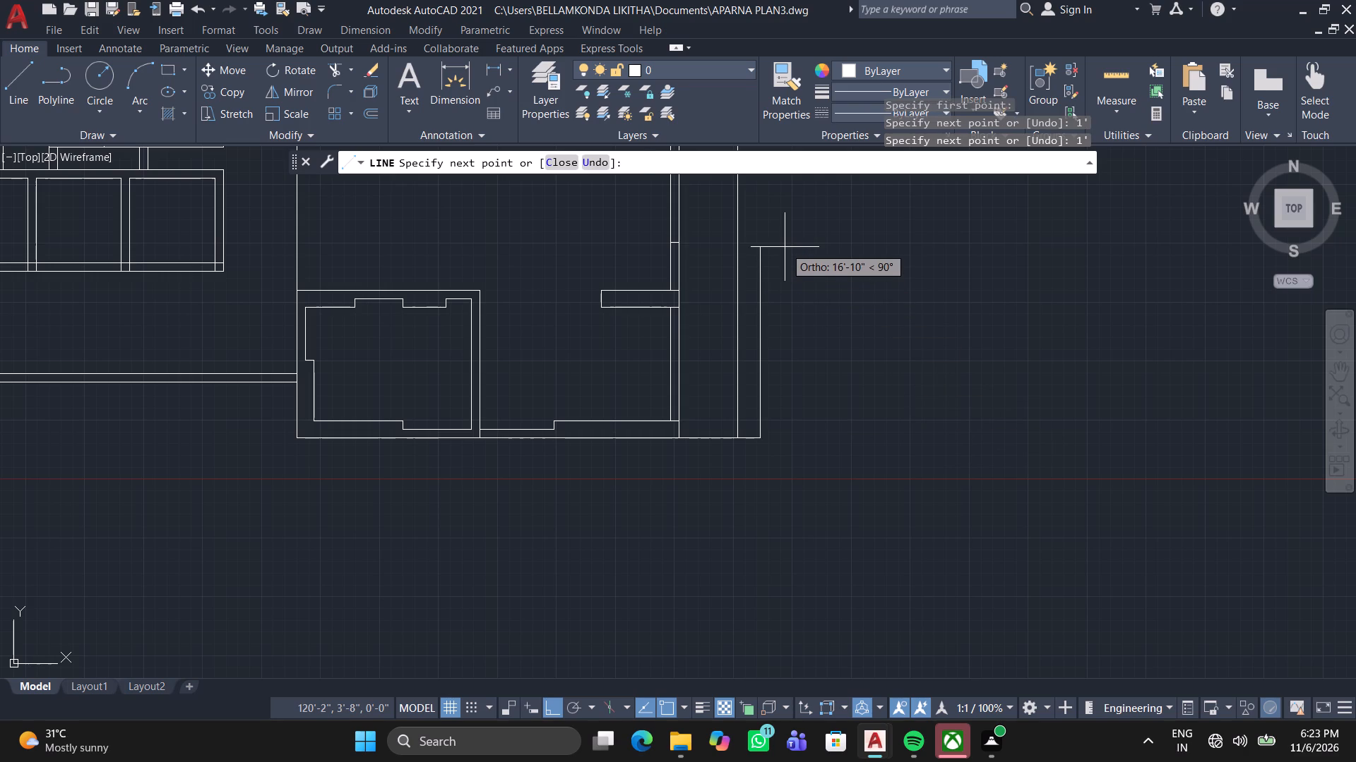
Continue the line about 10'-3" north, then west to the east wall's outer line, closing a box at the strip's south end.
scroll(779, 251, up, 1)
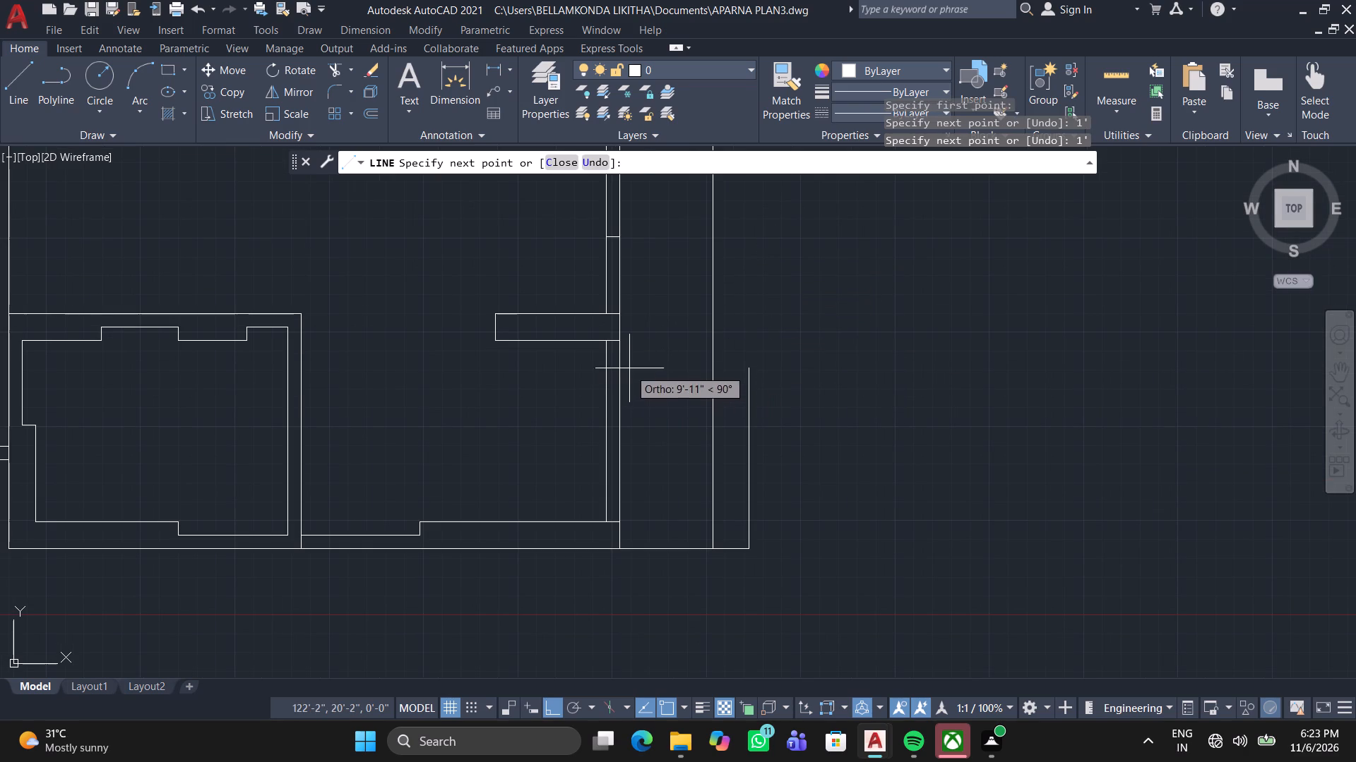
click(698, 364)
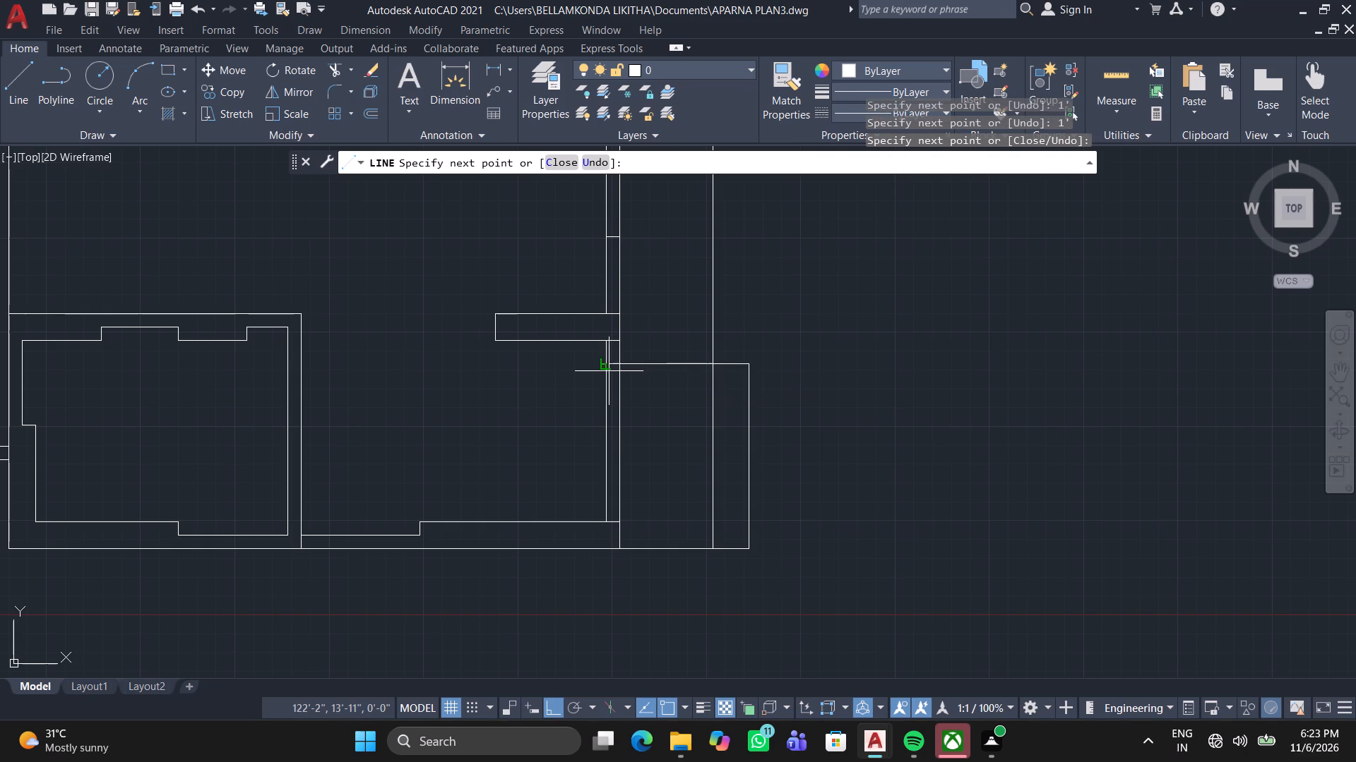
click(624, 368)
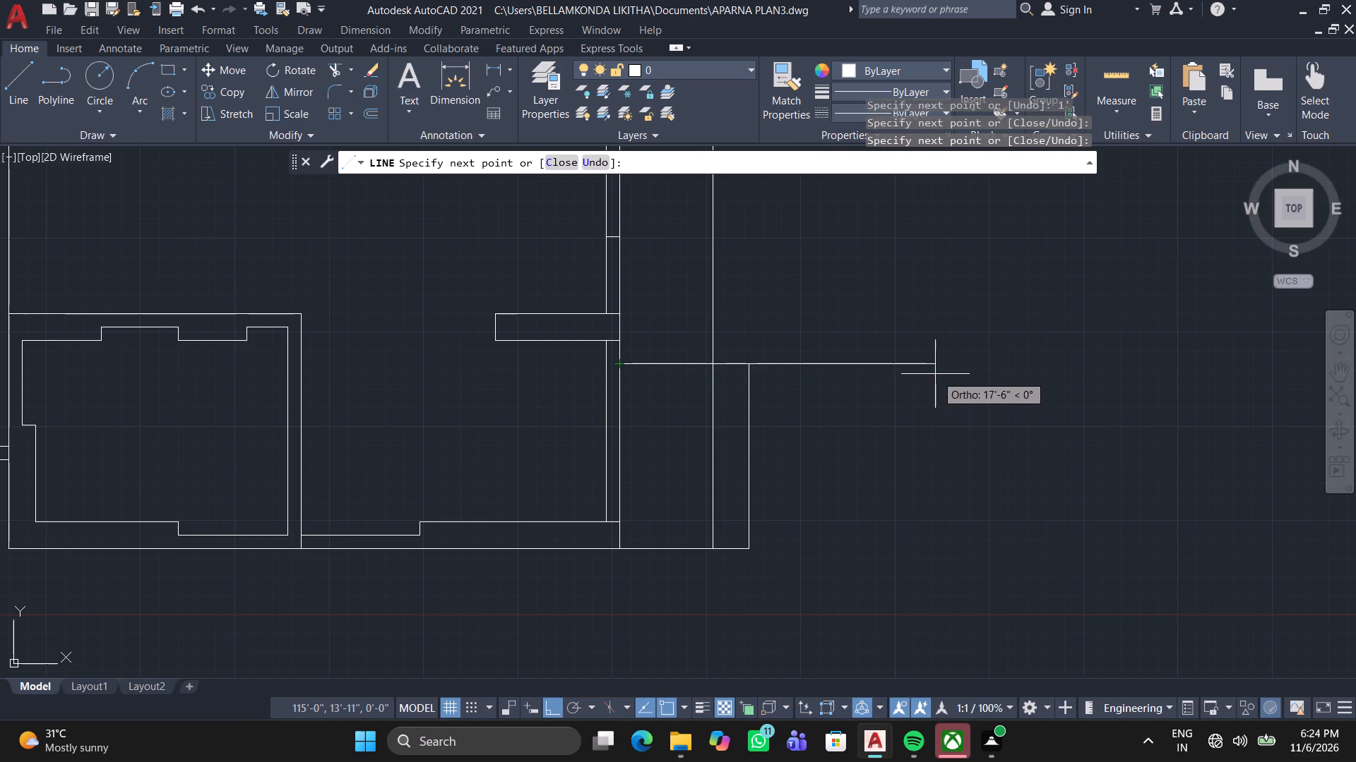
key(space)
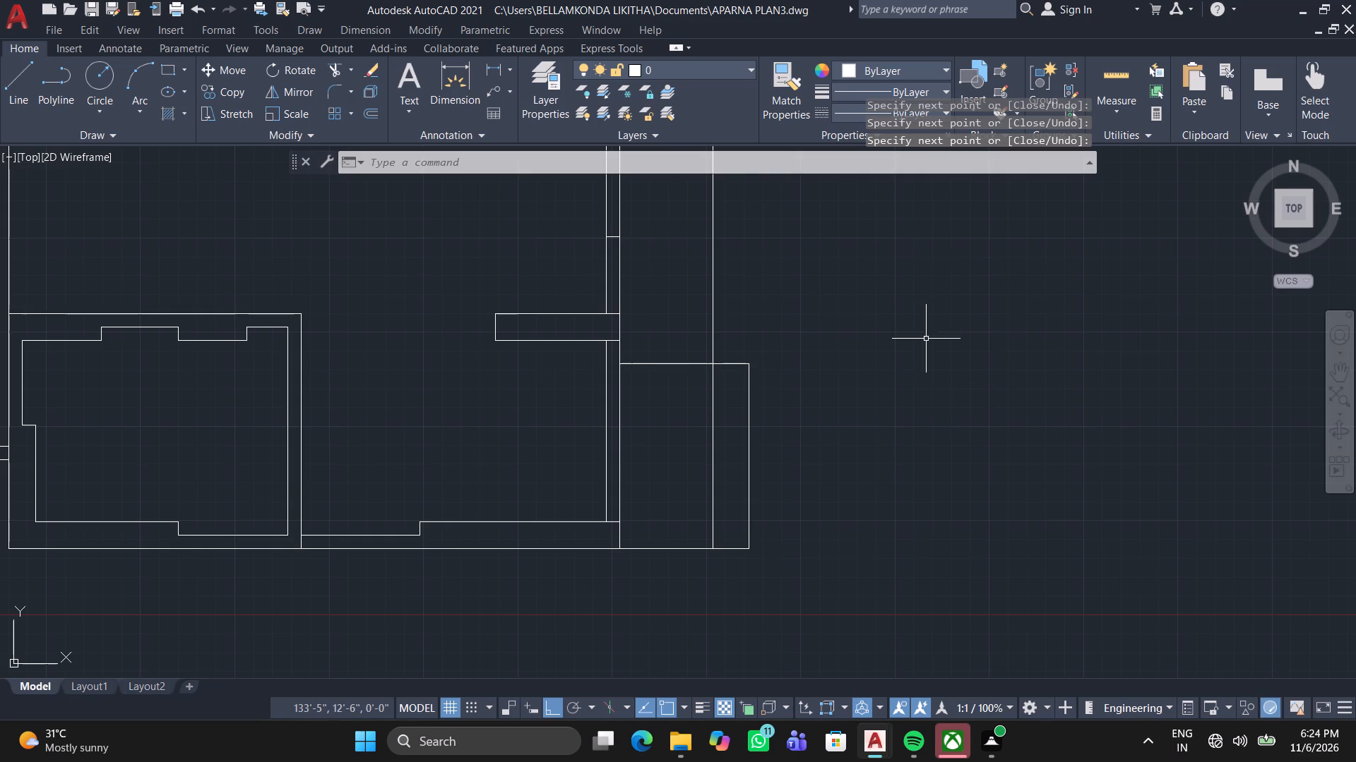
Draw a rectangle from the south box's northeast corner to the strip's northeast corner, adding a narrow band along the strip's east side.
middle_drag(894, 332, 911, 566)
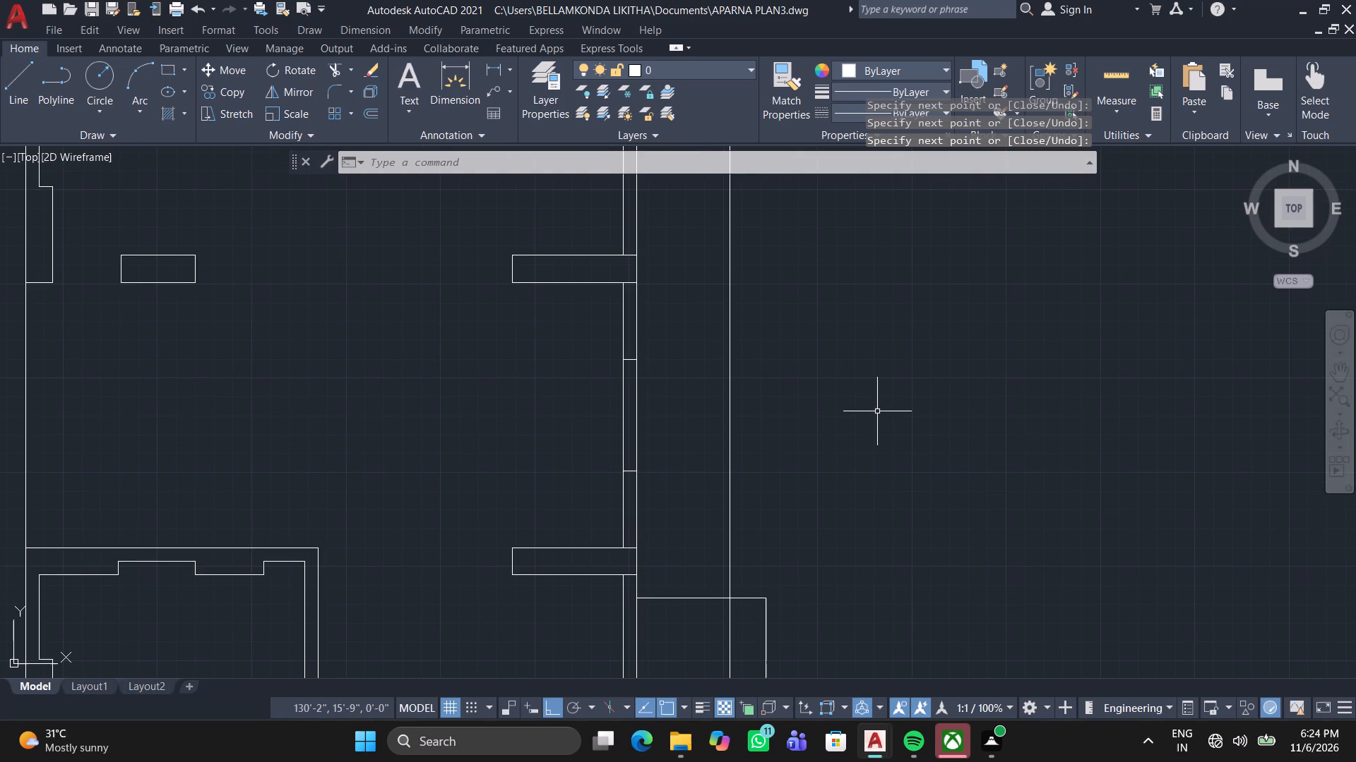
middle_drag(879, 464, 876, 542)
scroll(876, 526, down, 1)
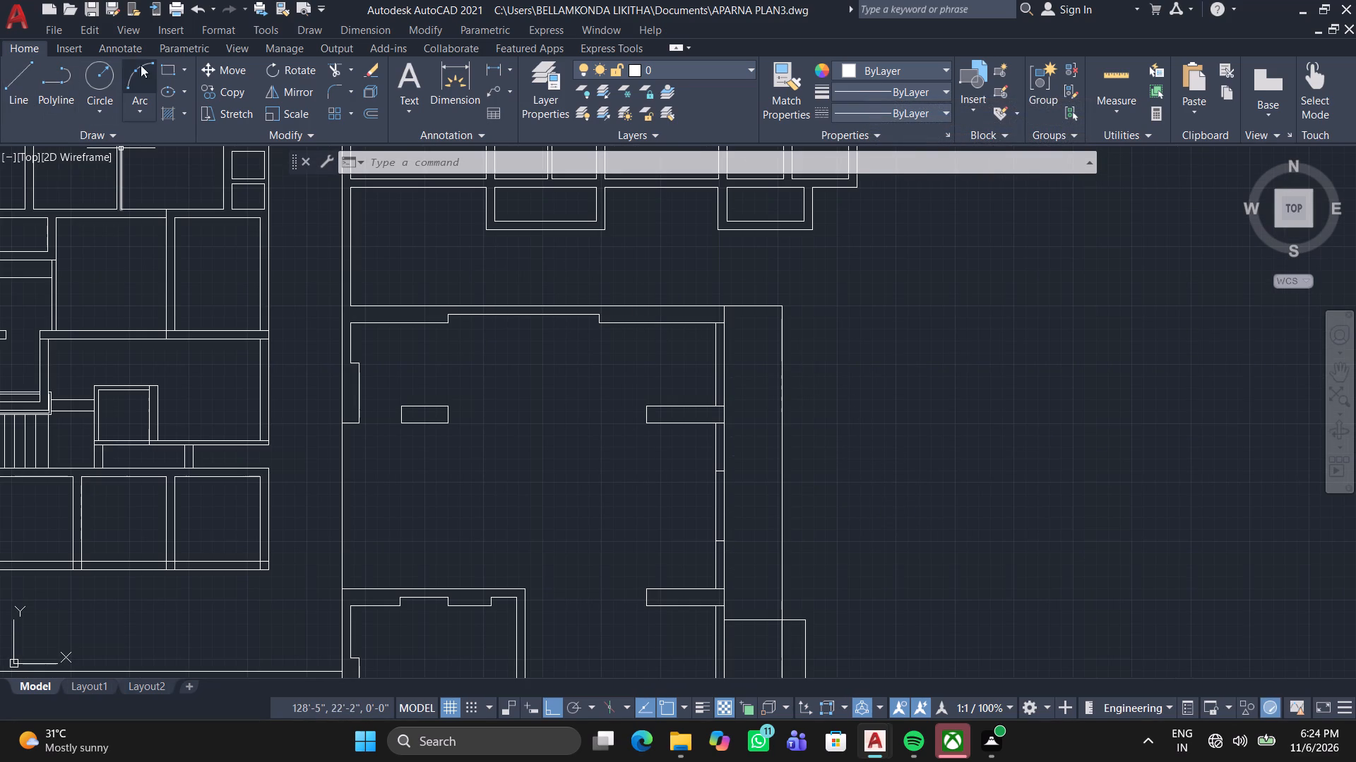
click(167, 65)
click(802, 617)
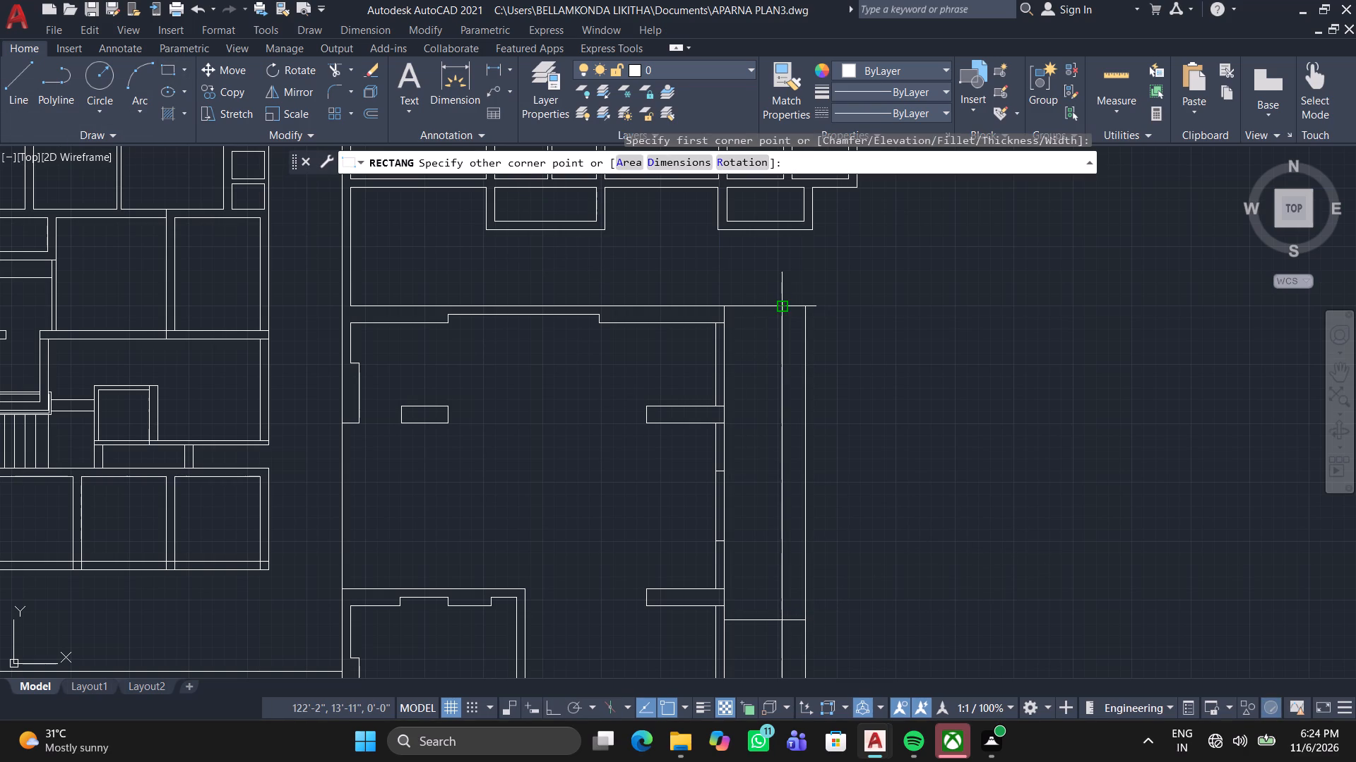
click(782, 308)
key(space)
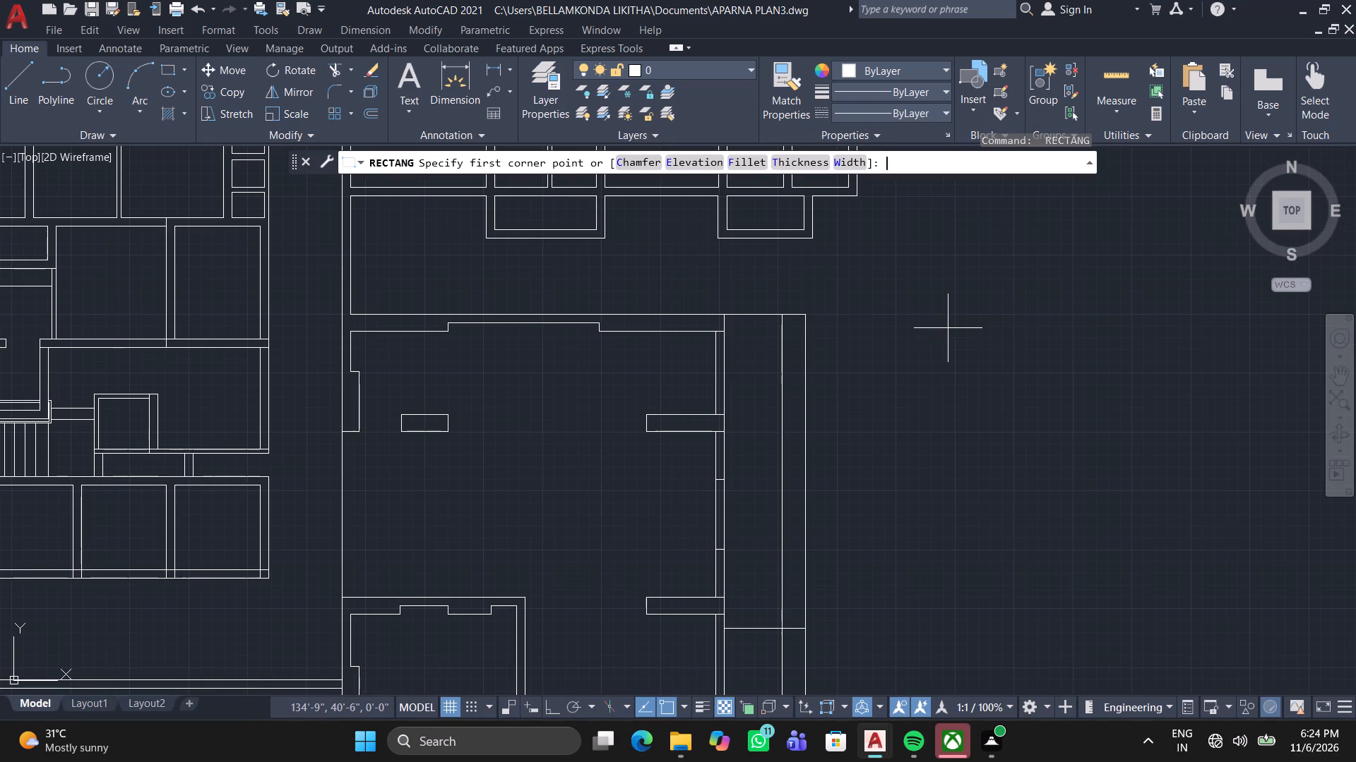
Draw a horizontal line from the lower edge of the northern east-wall stub across the strip to the narrow band's outer edge.
middle_click(833, 346)
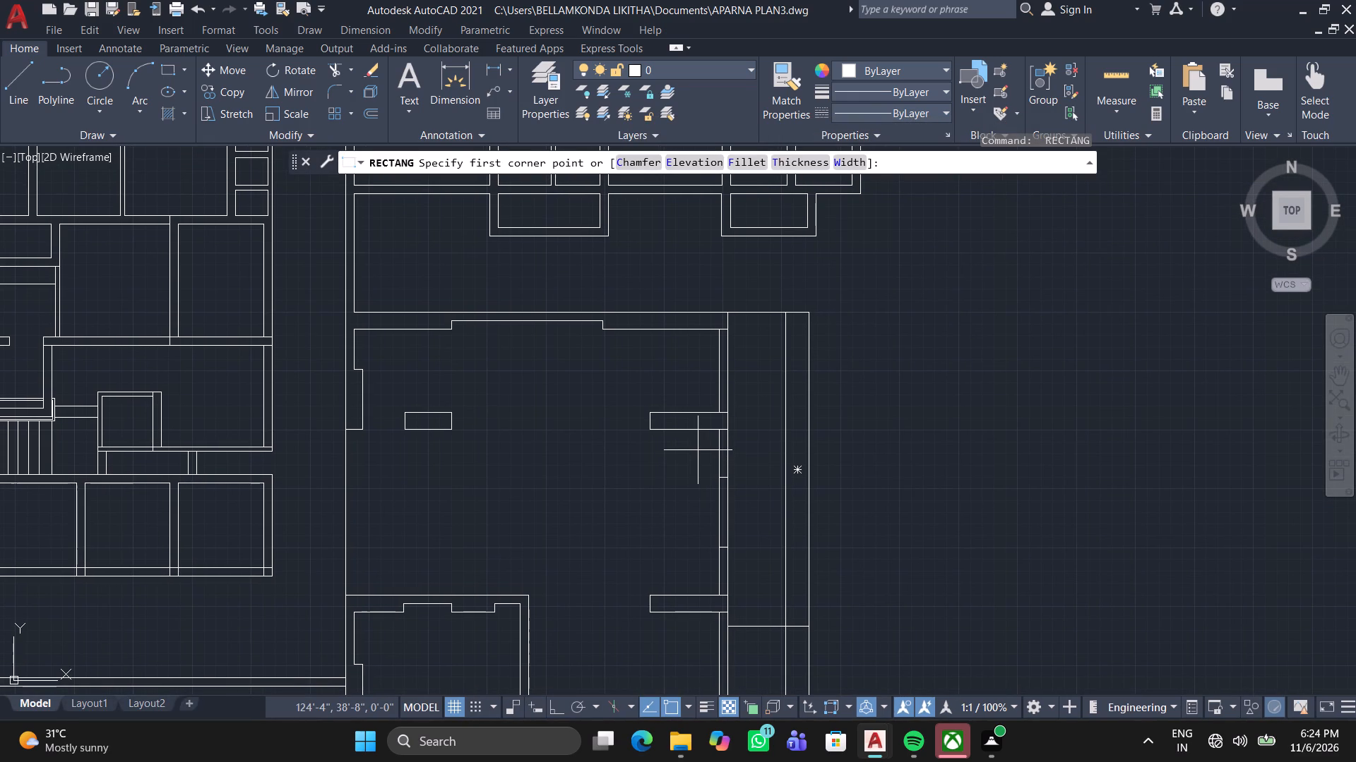
scroll(710, 468, up, 1)
middle_drag(766, 375, 766, 371)
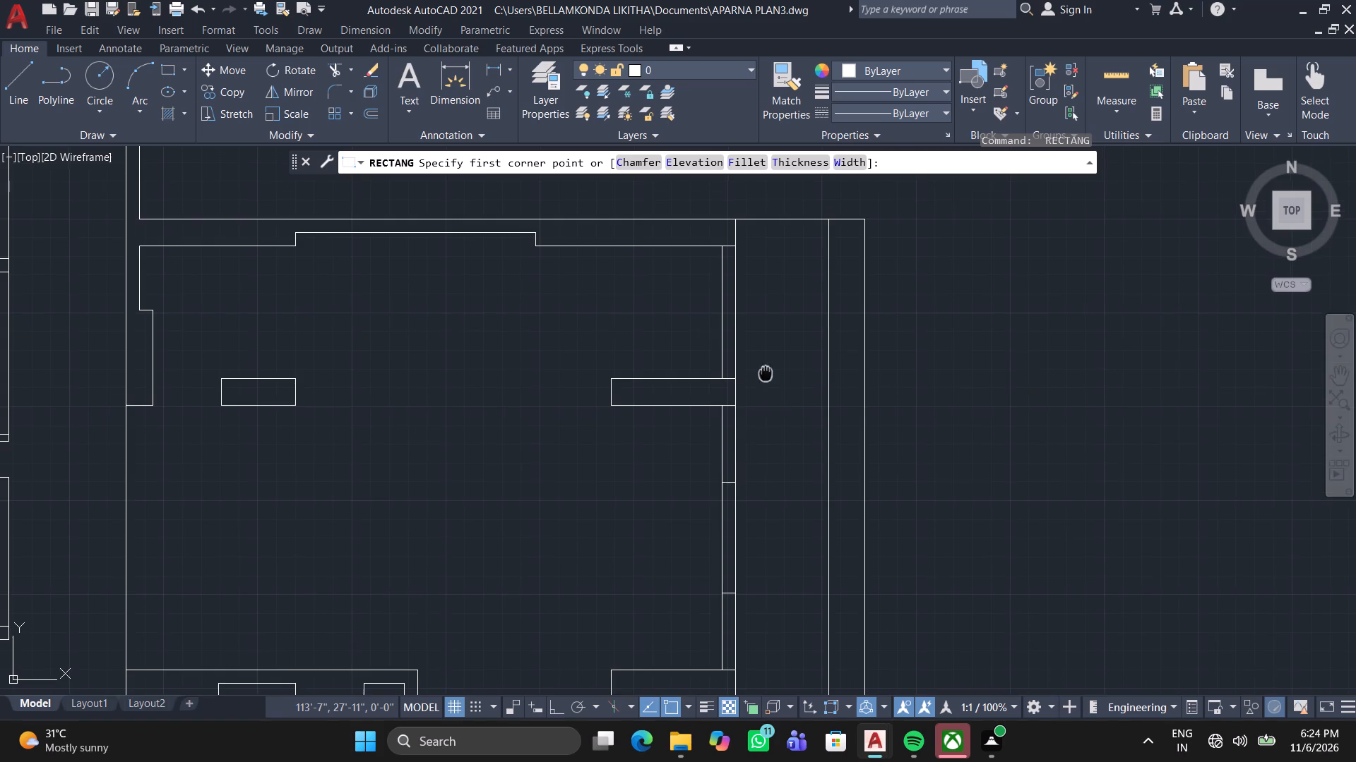
middle_drag(766, 371, 733, 291)
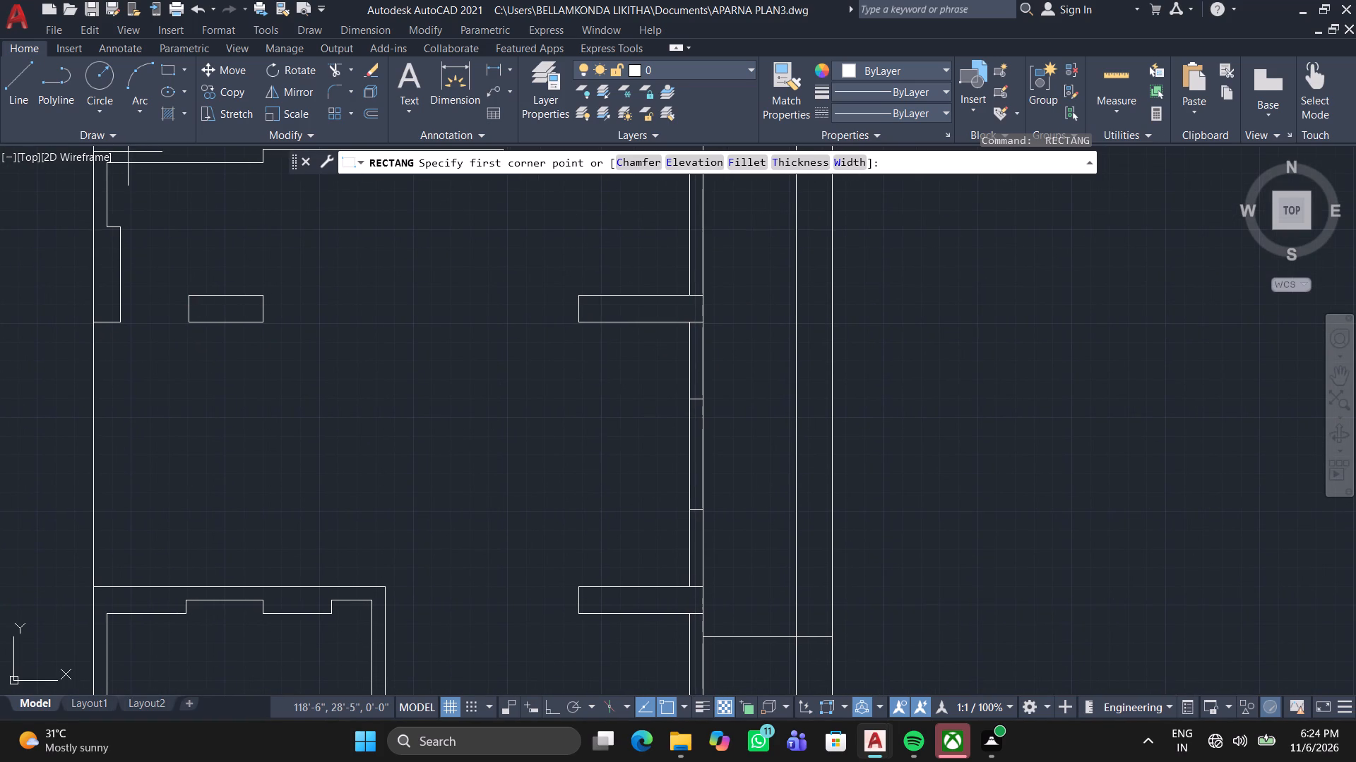
click(25, 95)
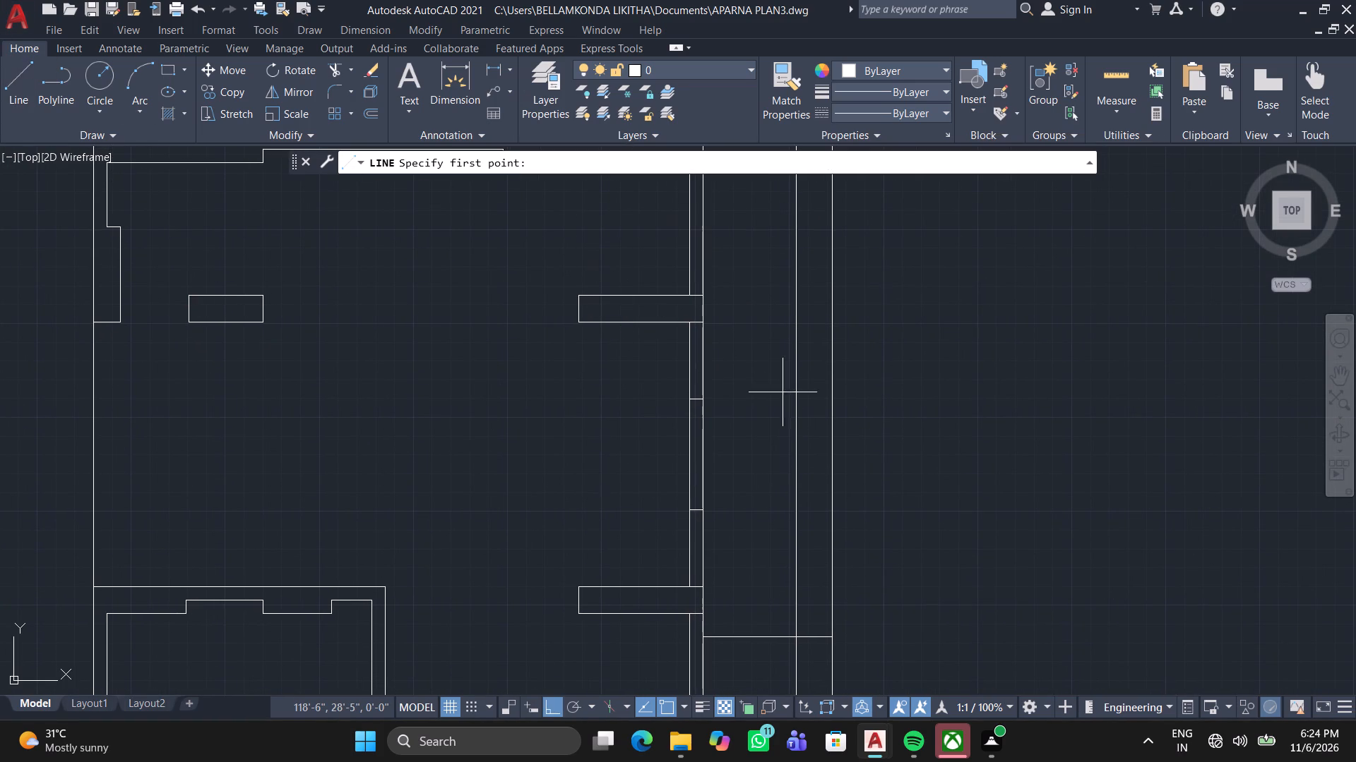
click(701, 320)
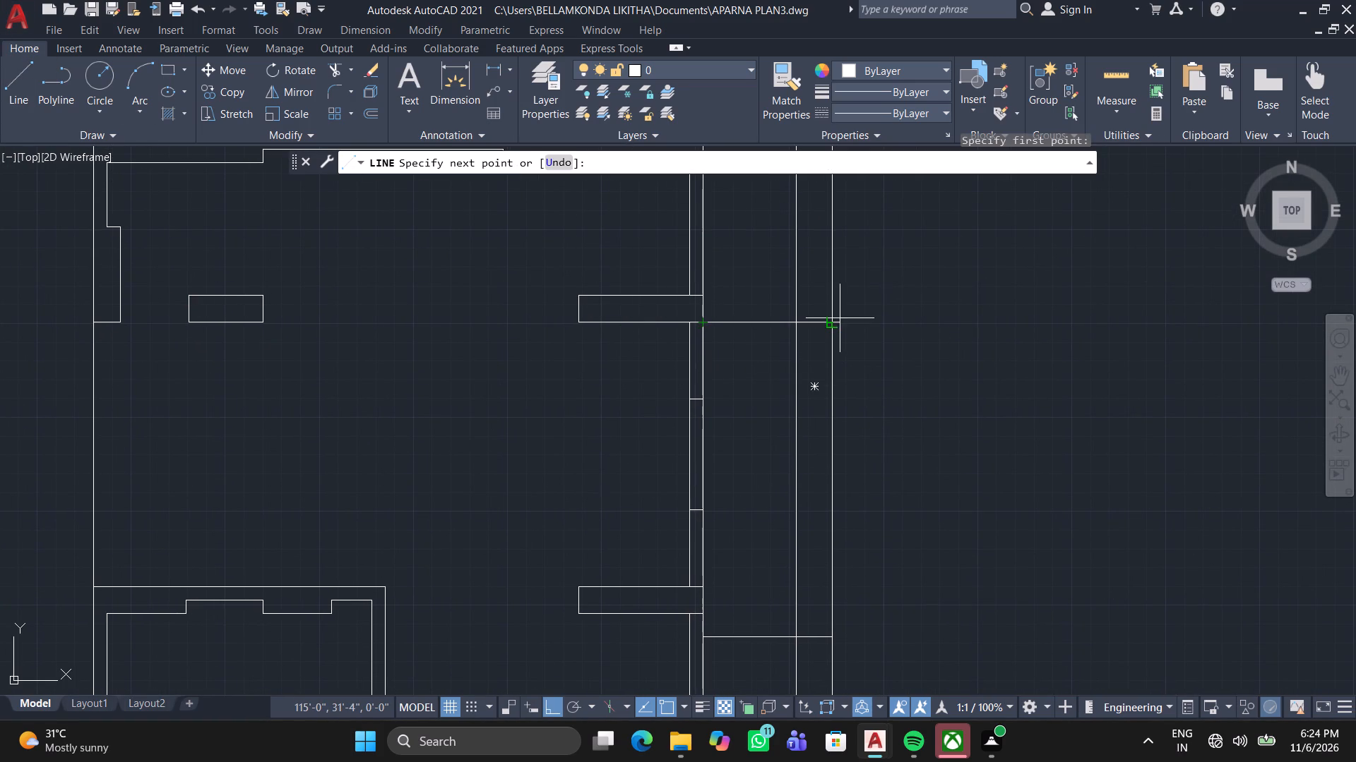
click(835, 327)
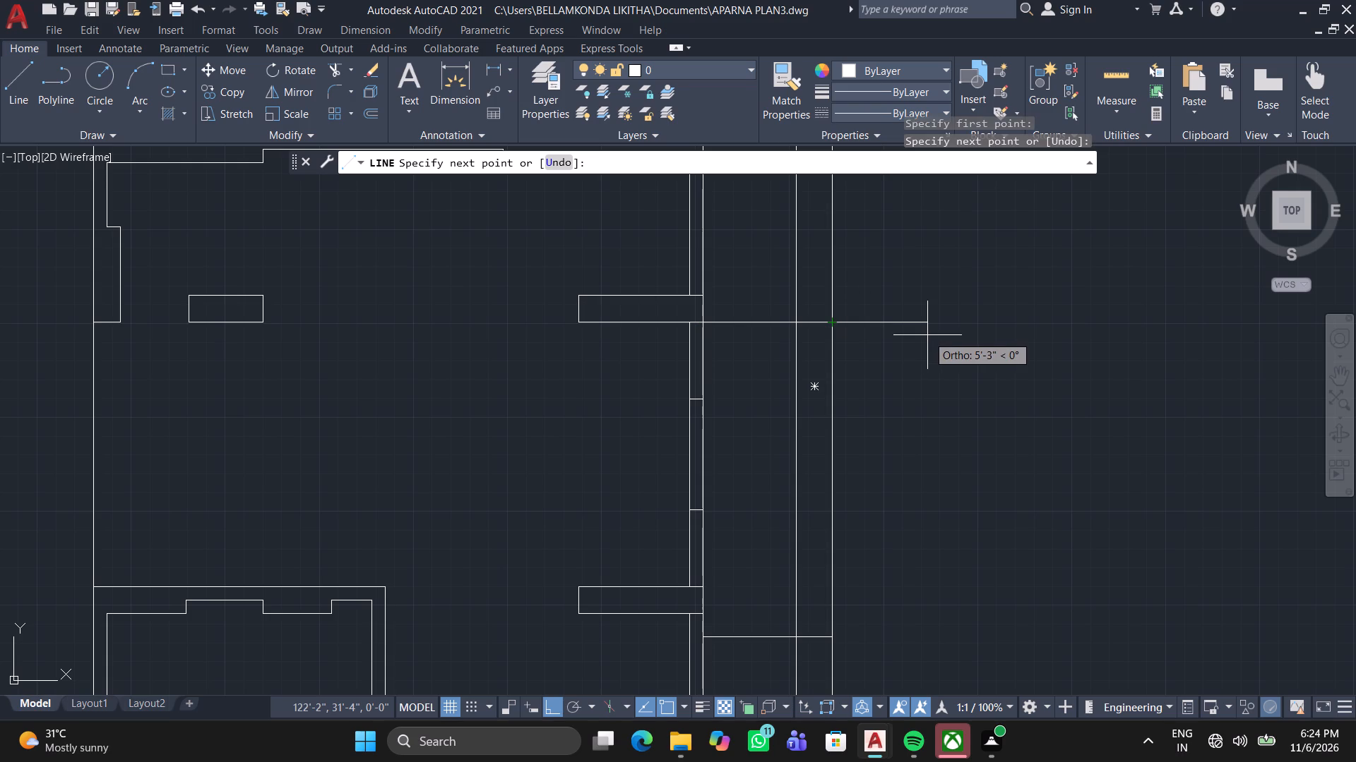
key(Escape)
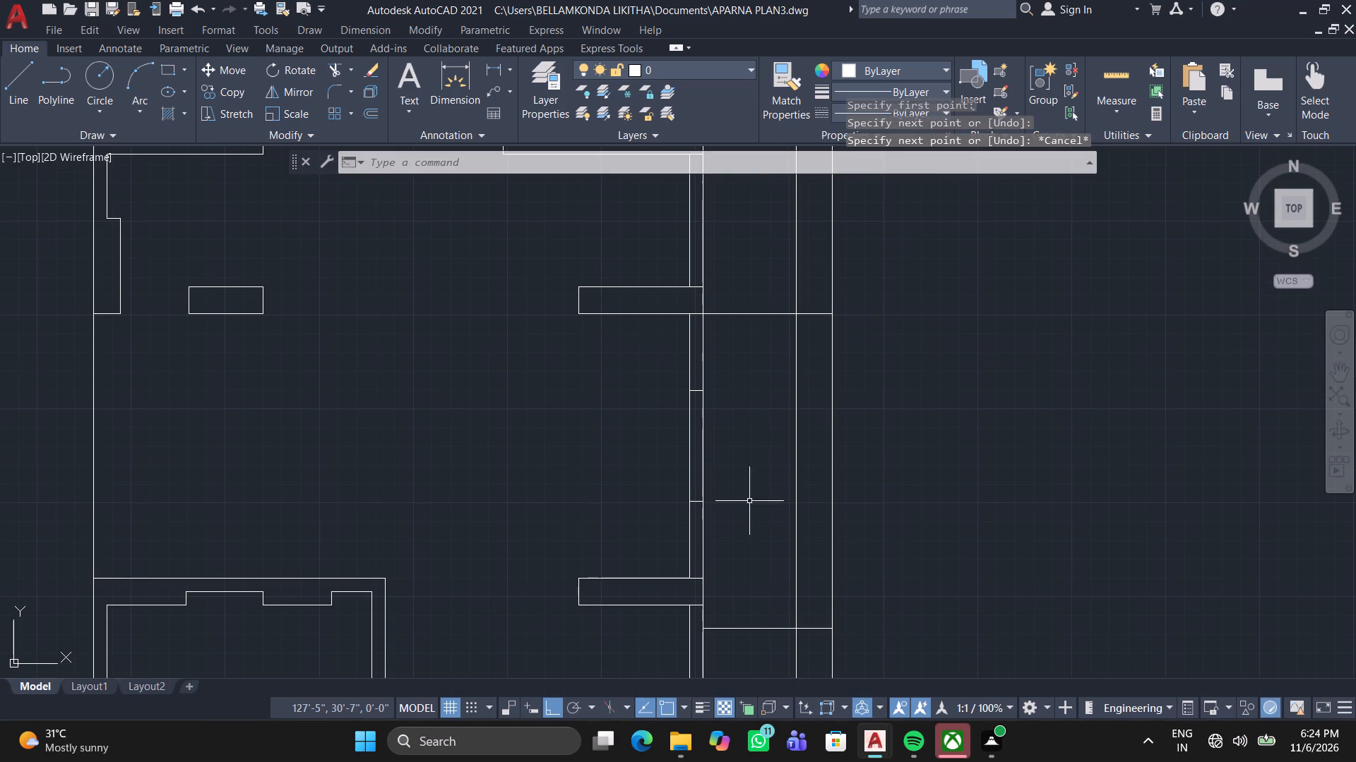
Explode the narrow band rectangle along the strip's east side into separate lines.
double_click(860, 477)
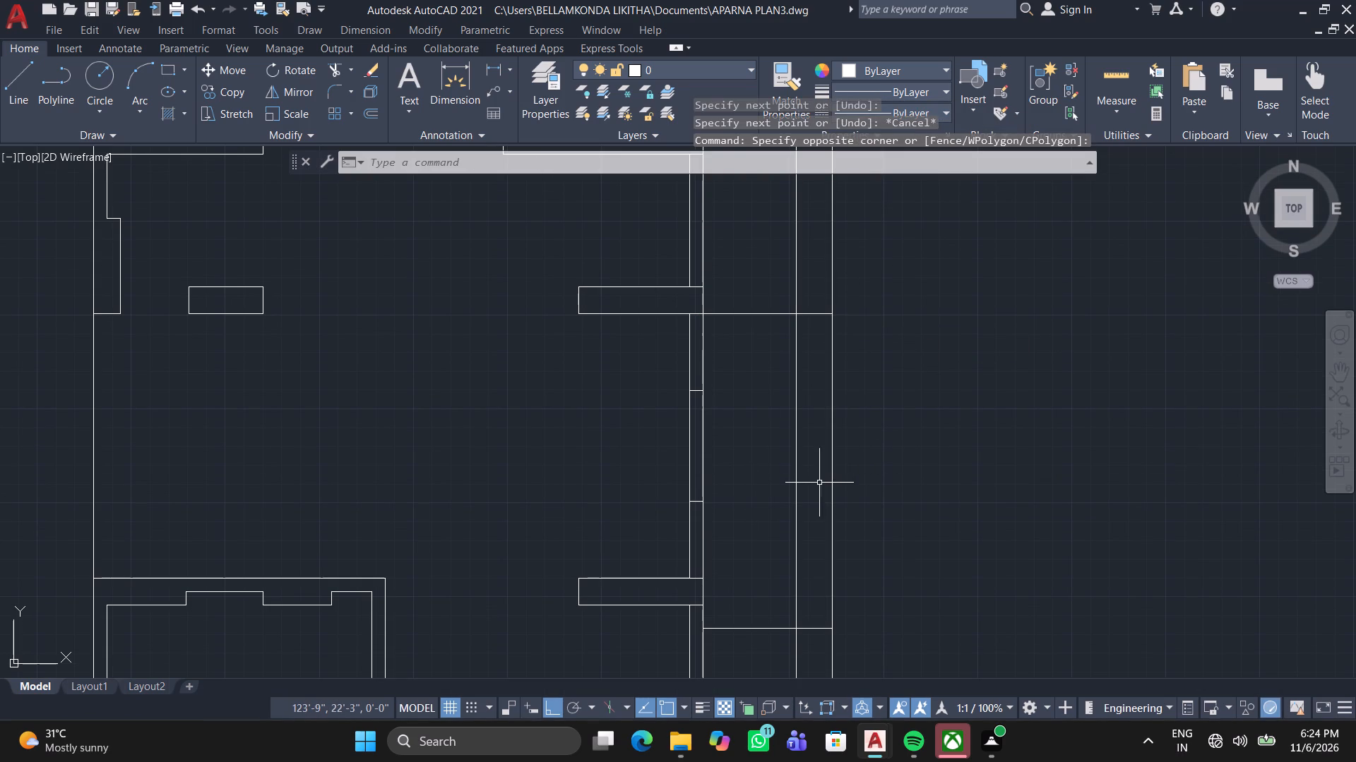
click(828, 483)
click(880, 483)
click(906, 502)
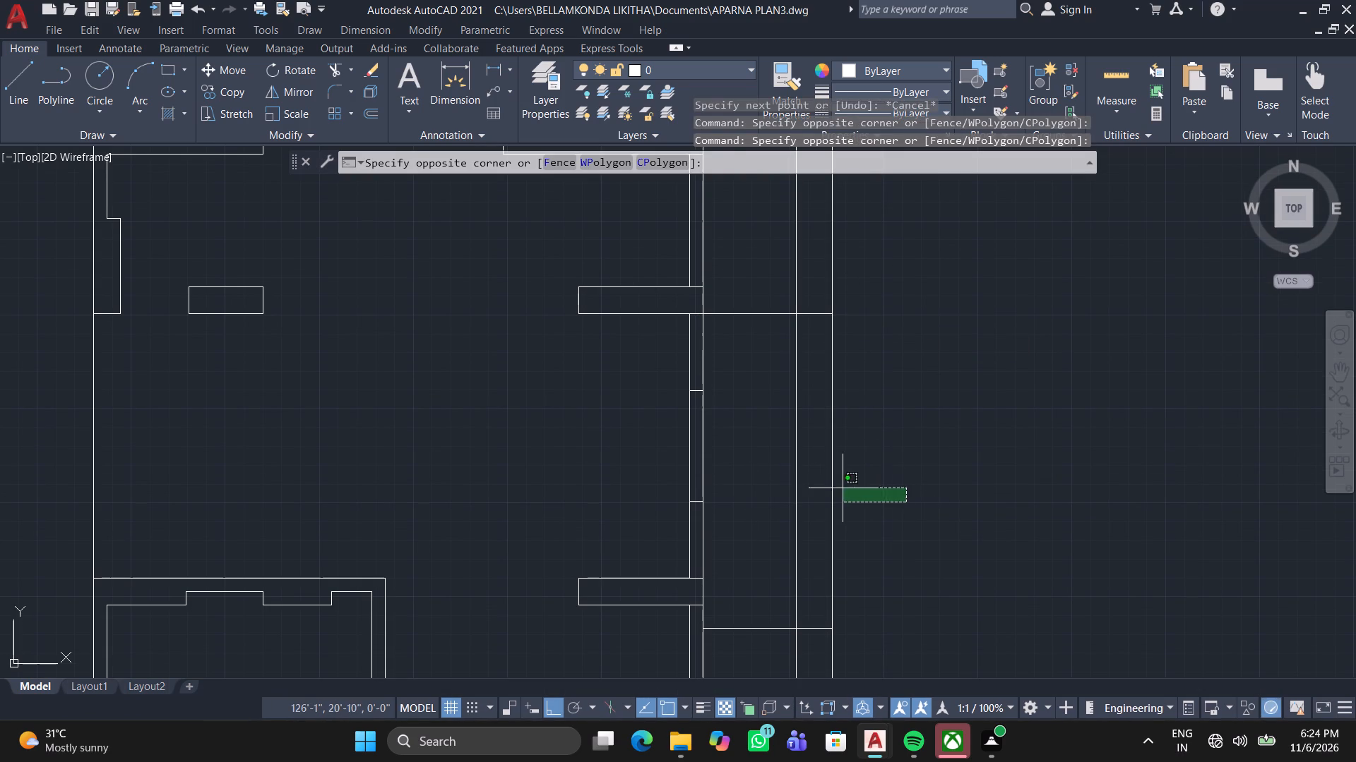
click(814, 483)
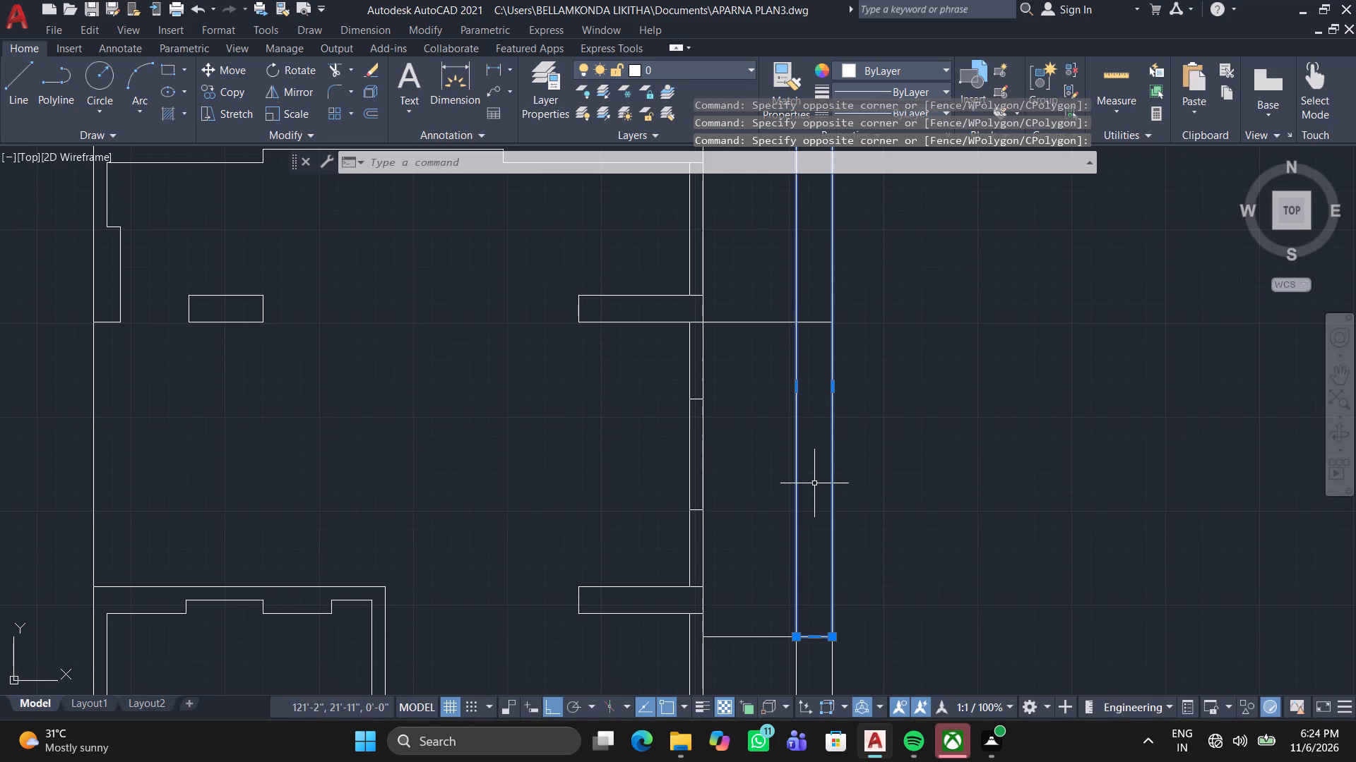
key(x)
key(Return)
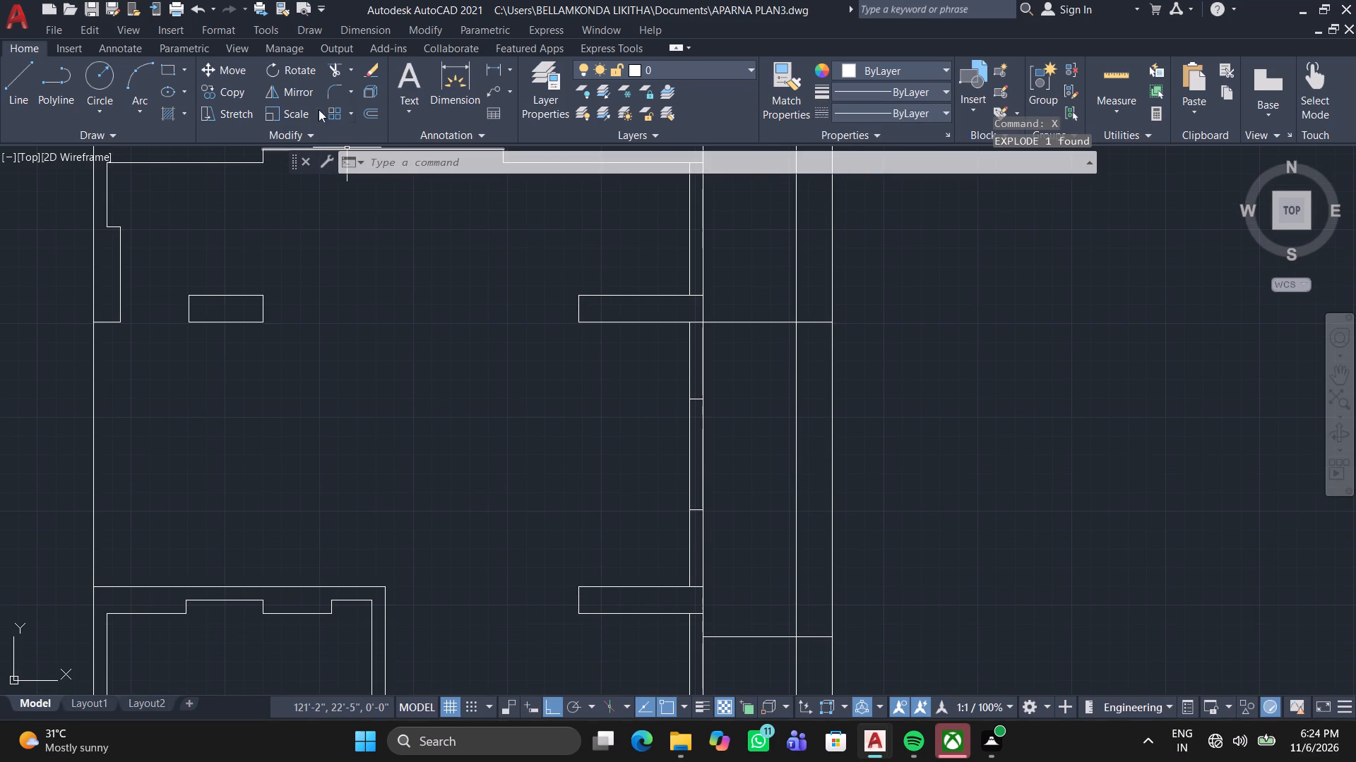
Offset the narrow band's outer east line 1' inward.
click(369, 113)
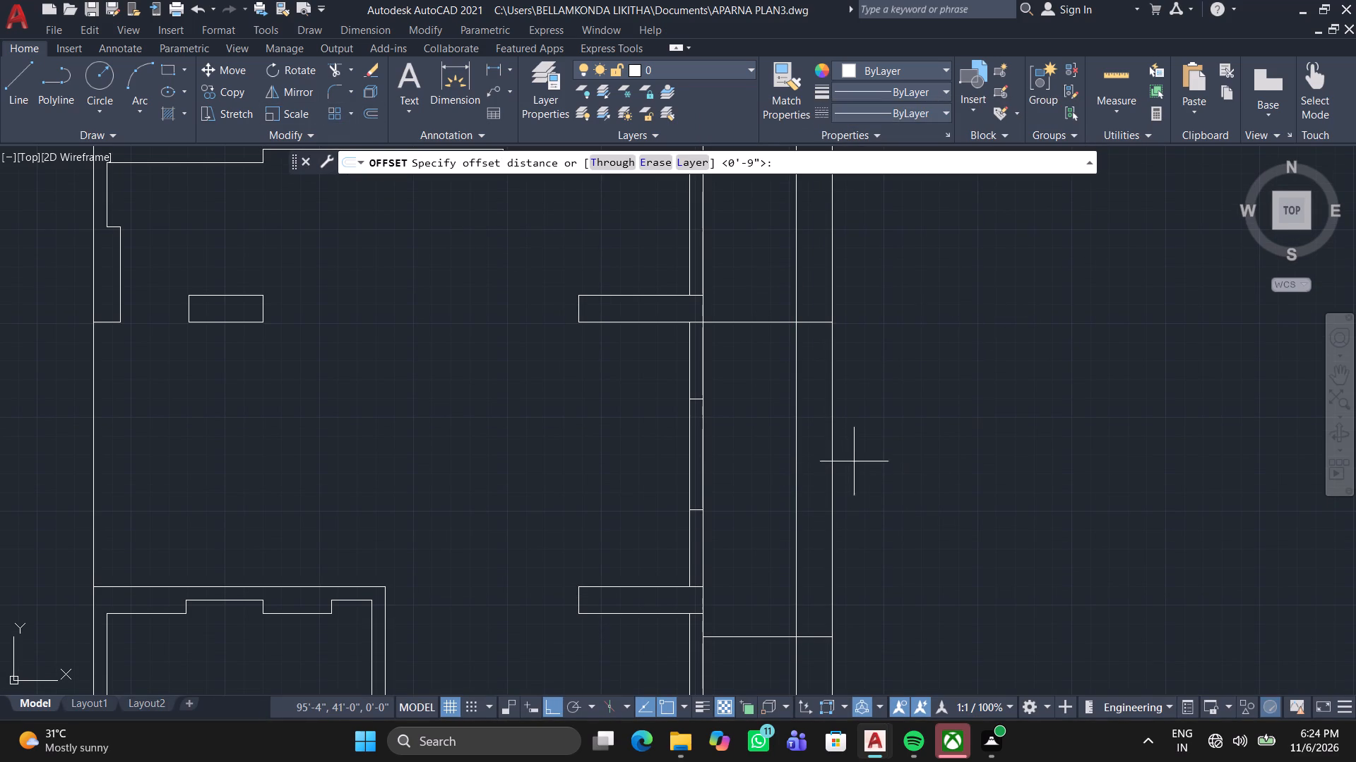
key(1)
key(apostrophe)
key(Return)
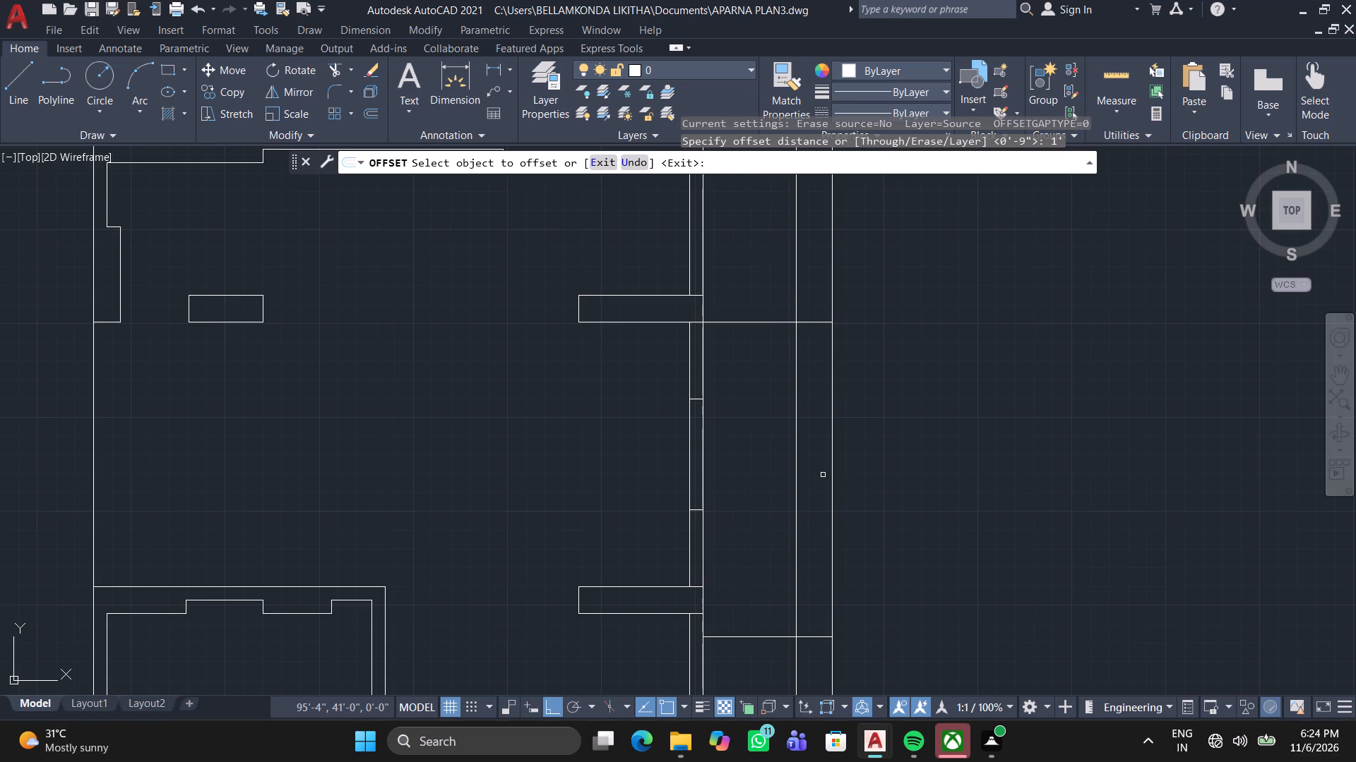
click(834, 473)
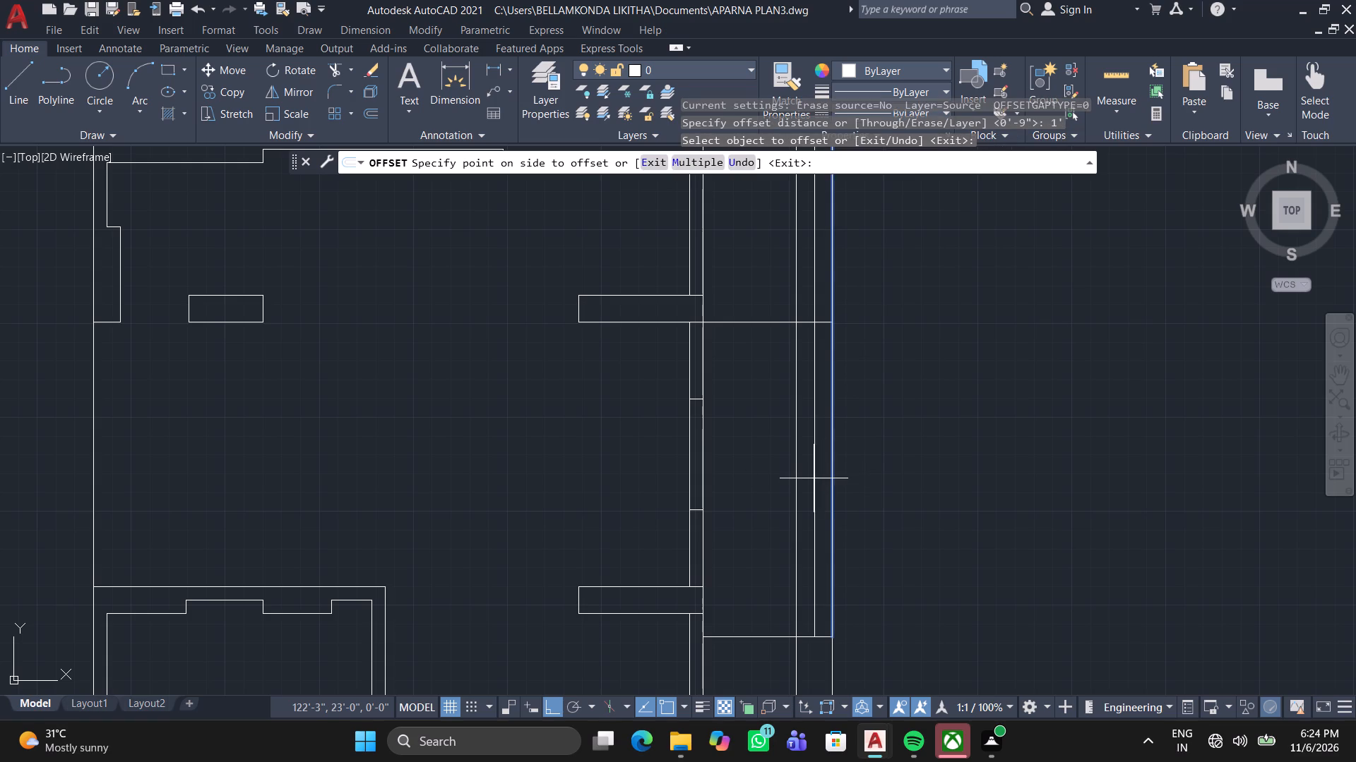
click(813, 479)
key(Escape)
Trim the horizontal line between the east wall and the narrow band, plus the band's middle line north of that horizontal line.
middle_drag(887, 403, 886, 499)
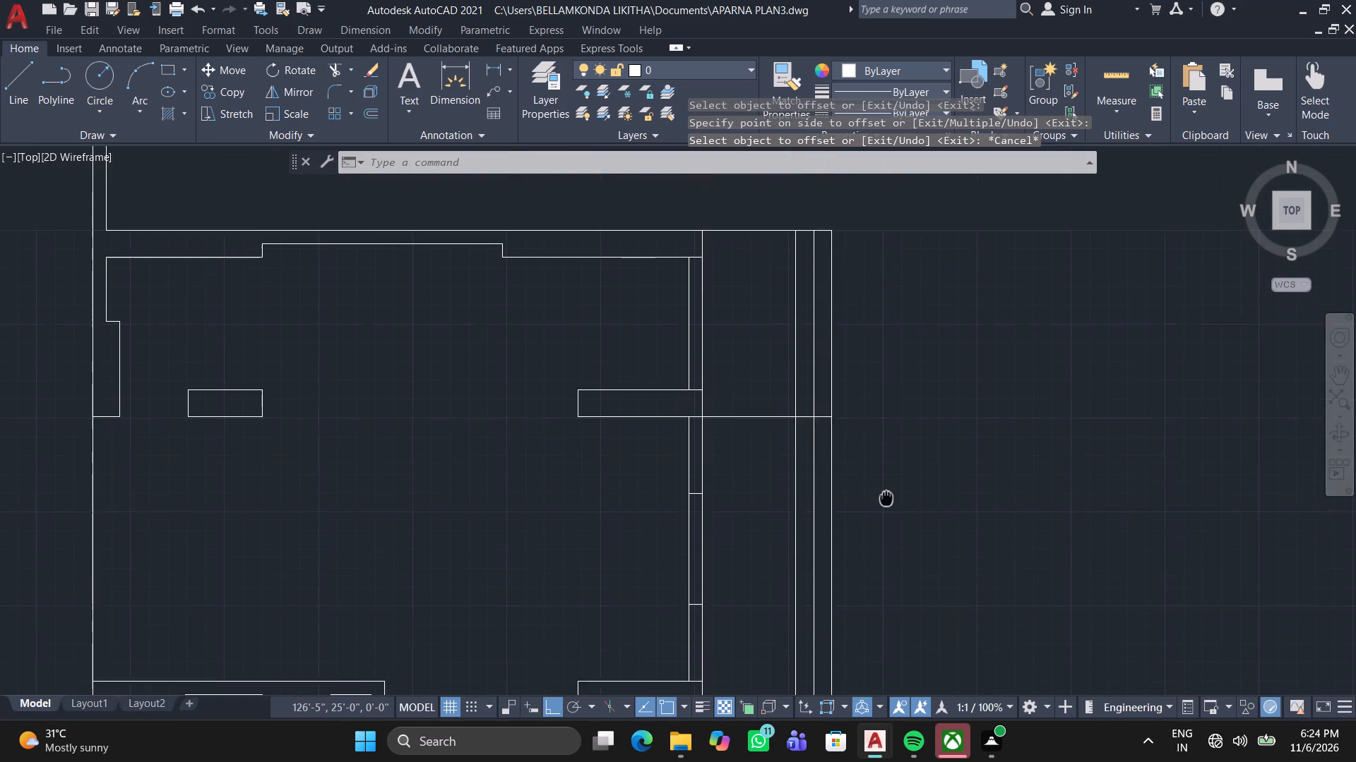
middle_drag(886, 499, 884, 505)
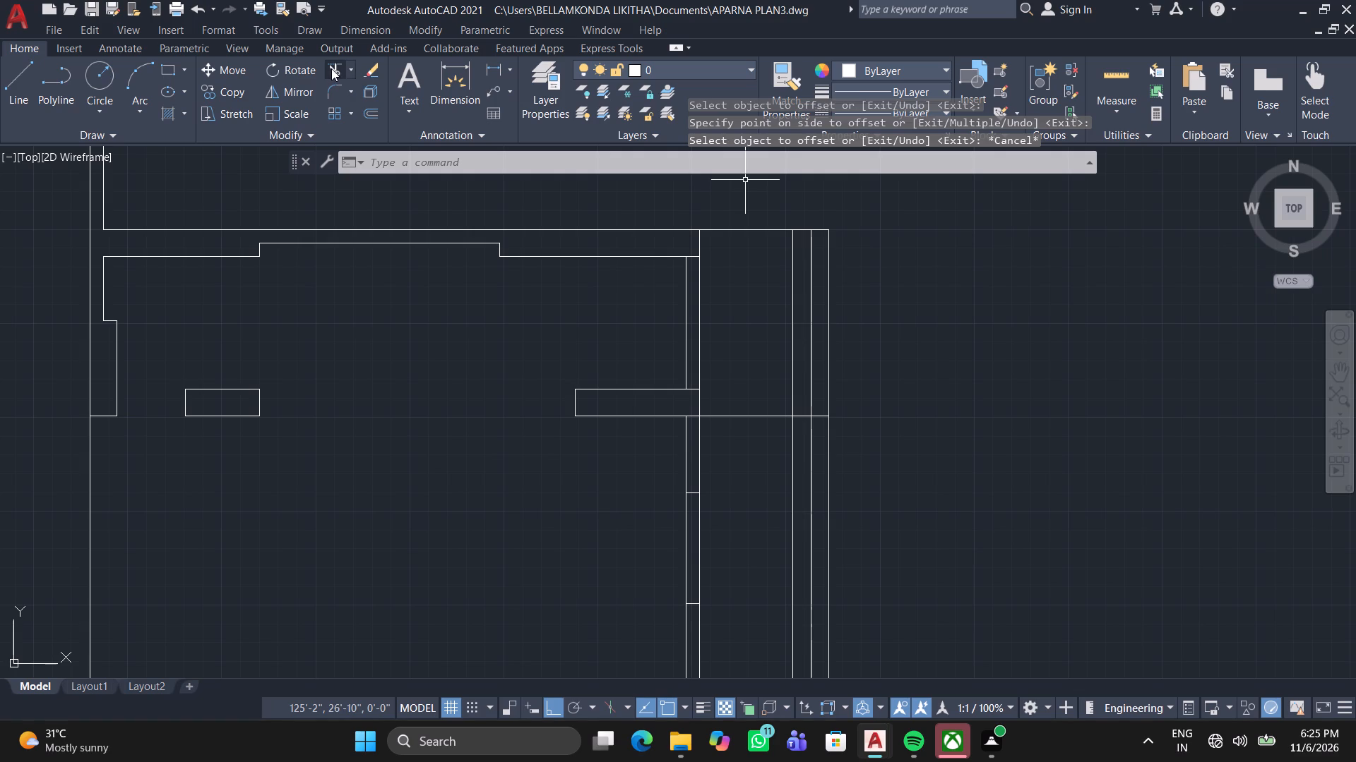
click(332, 68)
click(749, 444)
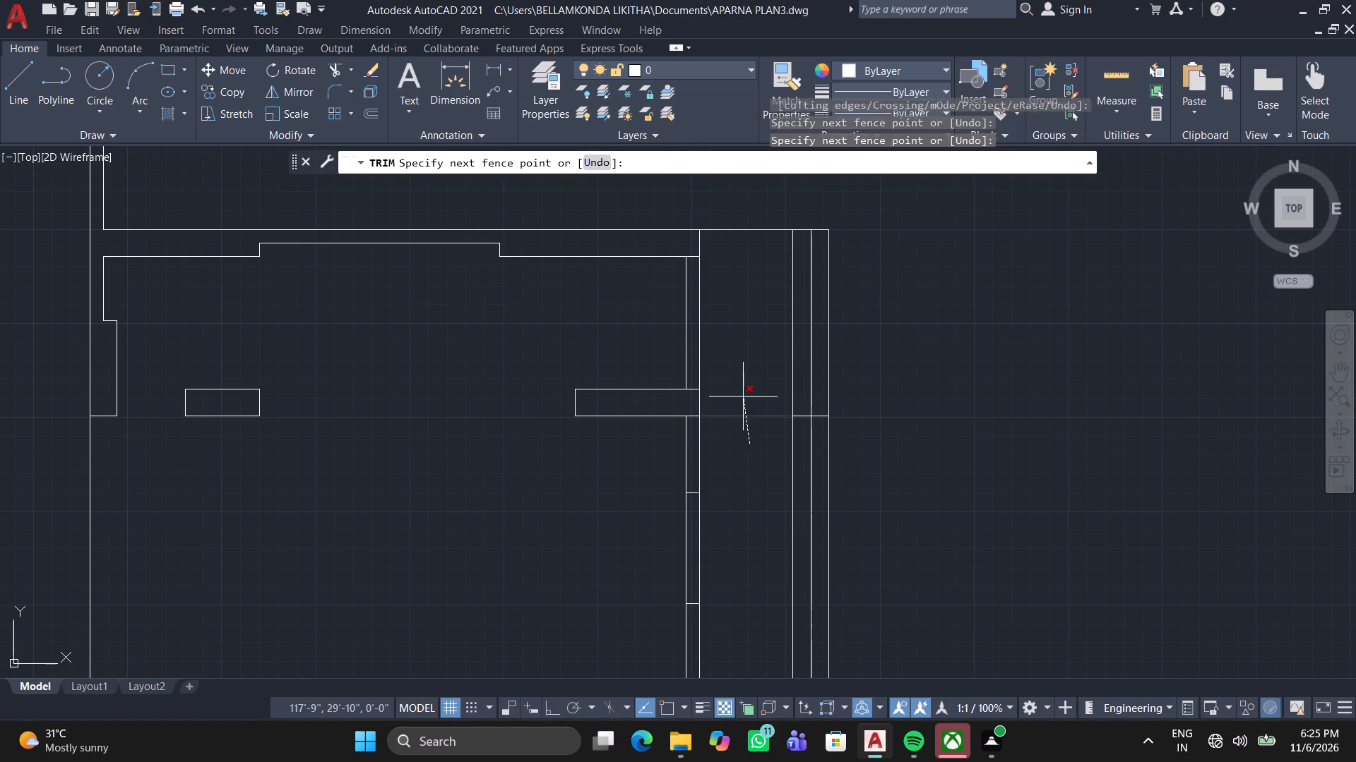
click(743, 397)
click(804, 380)
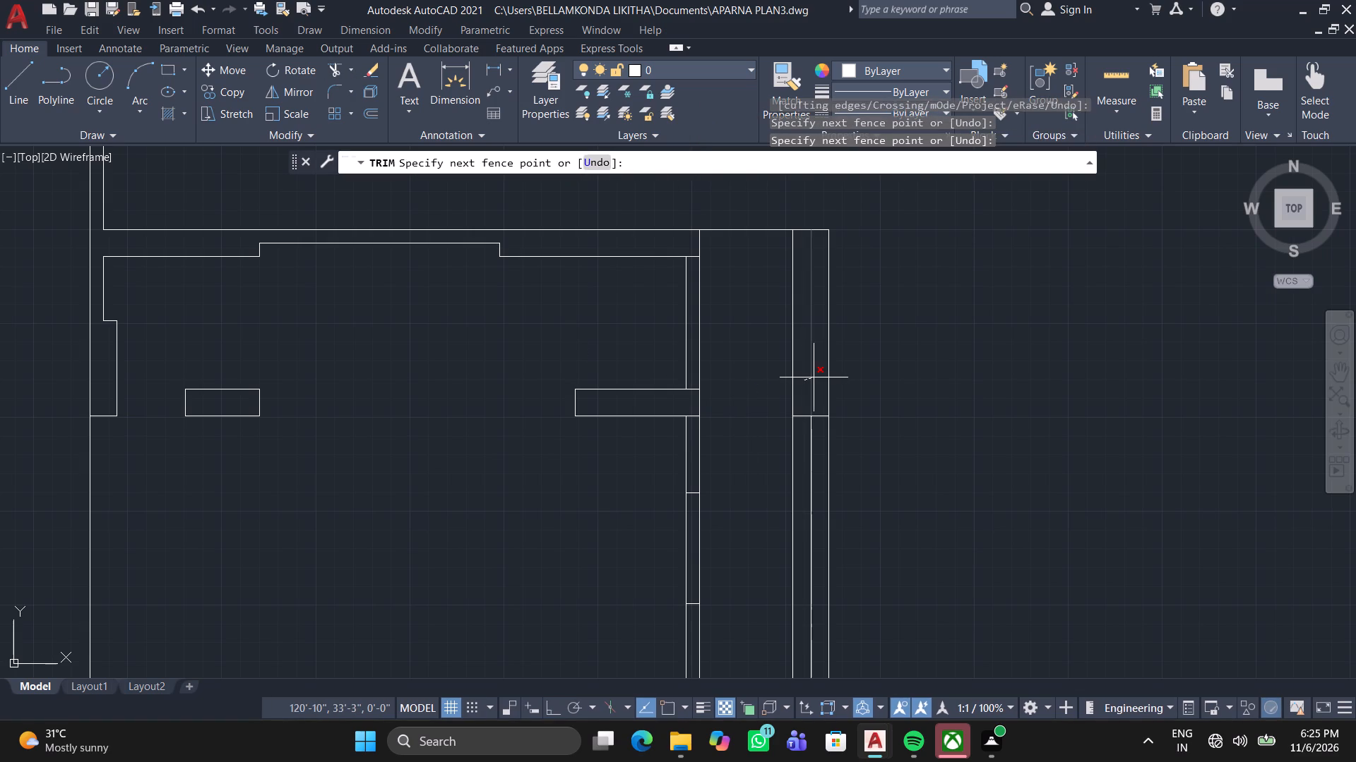
click(814, 377)
Trim away the vertical line that divides the box at the strip's south end.
scroll(847, 504, down, 1)
middle_drag(840, 507, 792, 310)
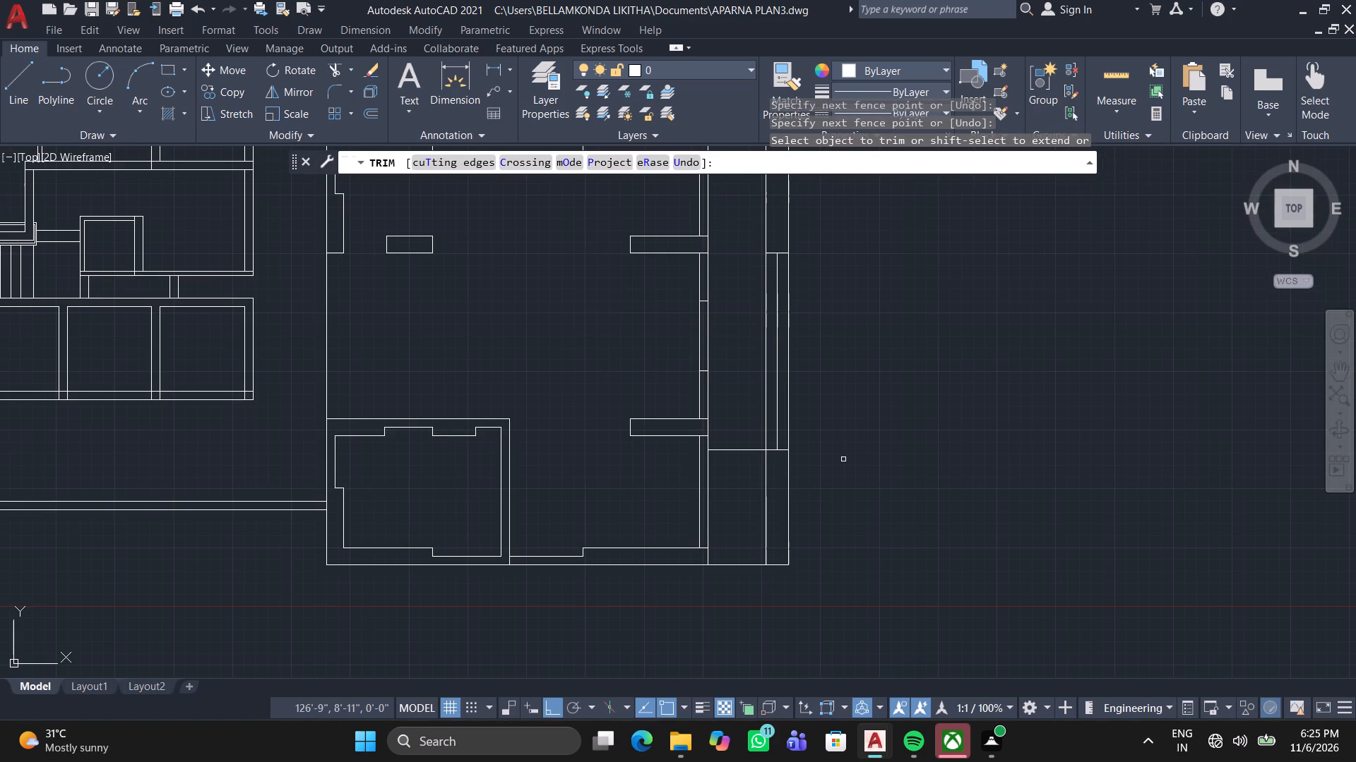
scroll(785, 487, up, 2)
click(772, 495)
click(698, 519)
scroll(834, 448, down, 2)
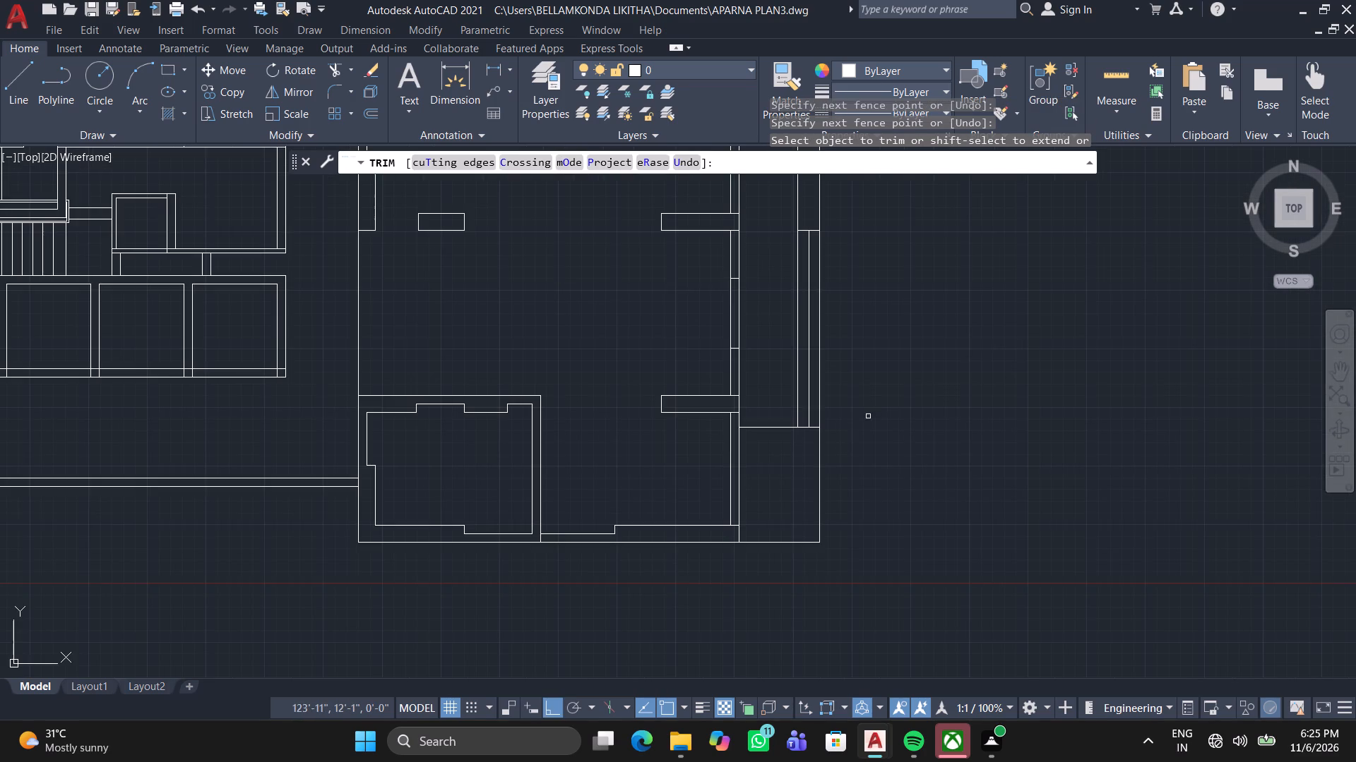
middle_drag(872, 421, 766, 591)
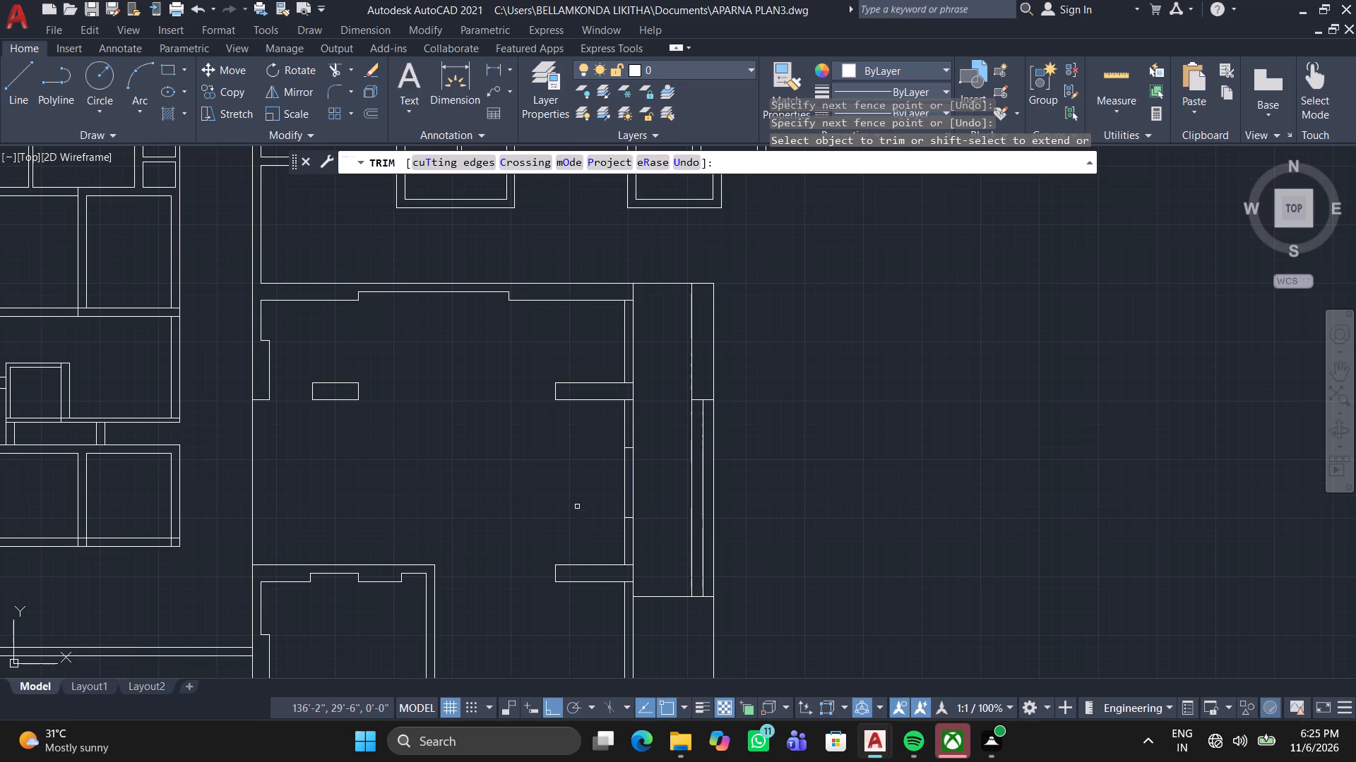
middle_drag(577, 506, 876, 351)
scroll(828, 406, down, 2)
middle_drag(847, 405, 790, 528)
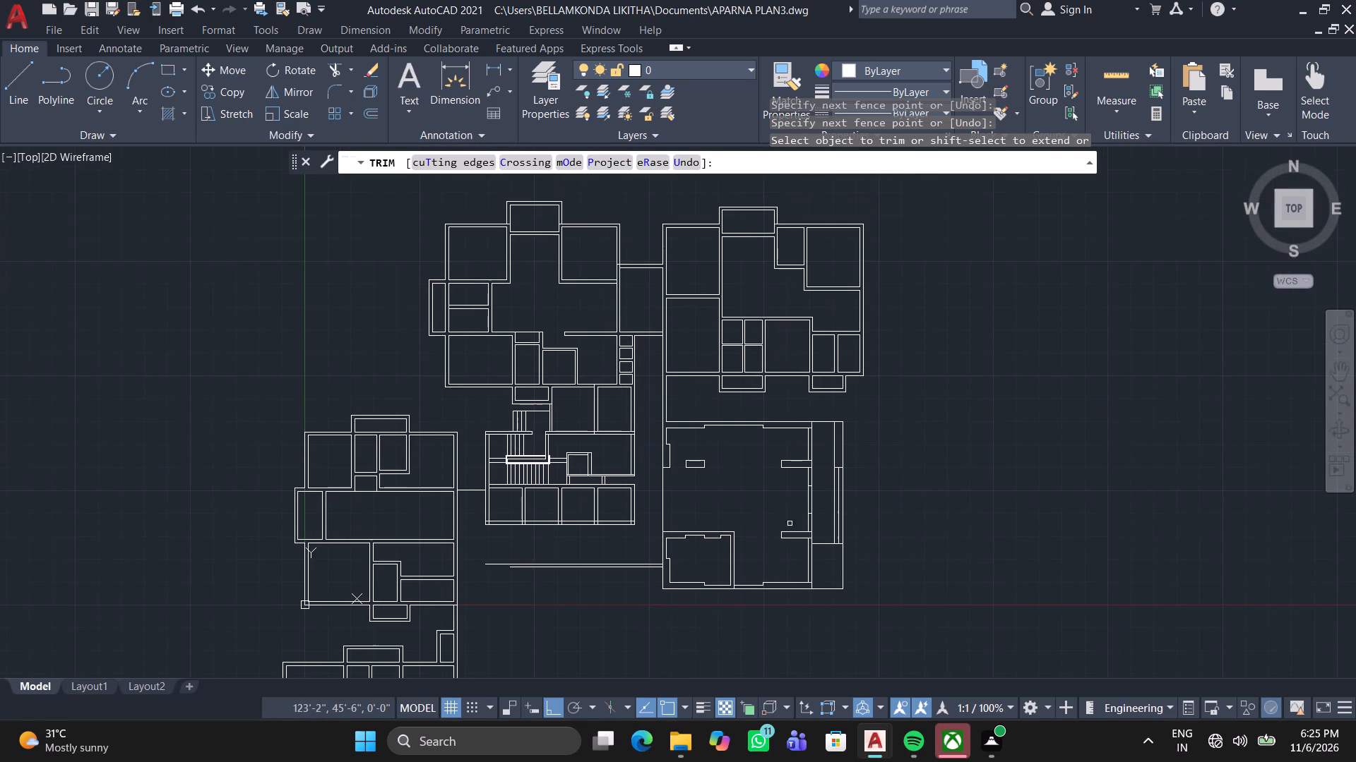
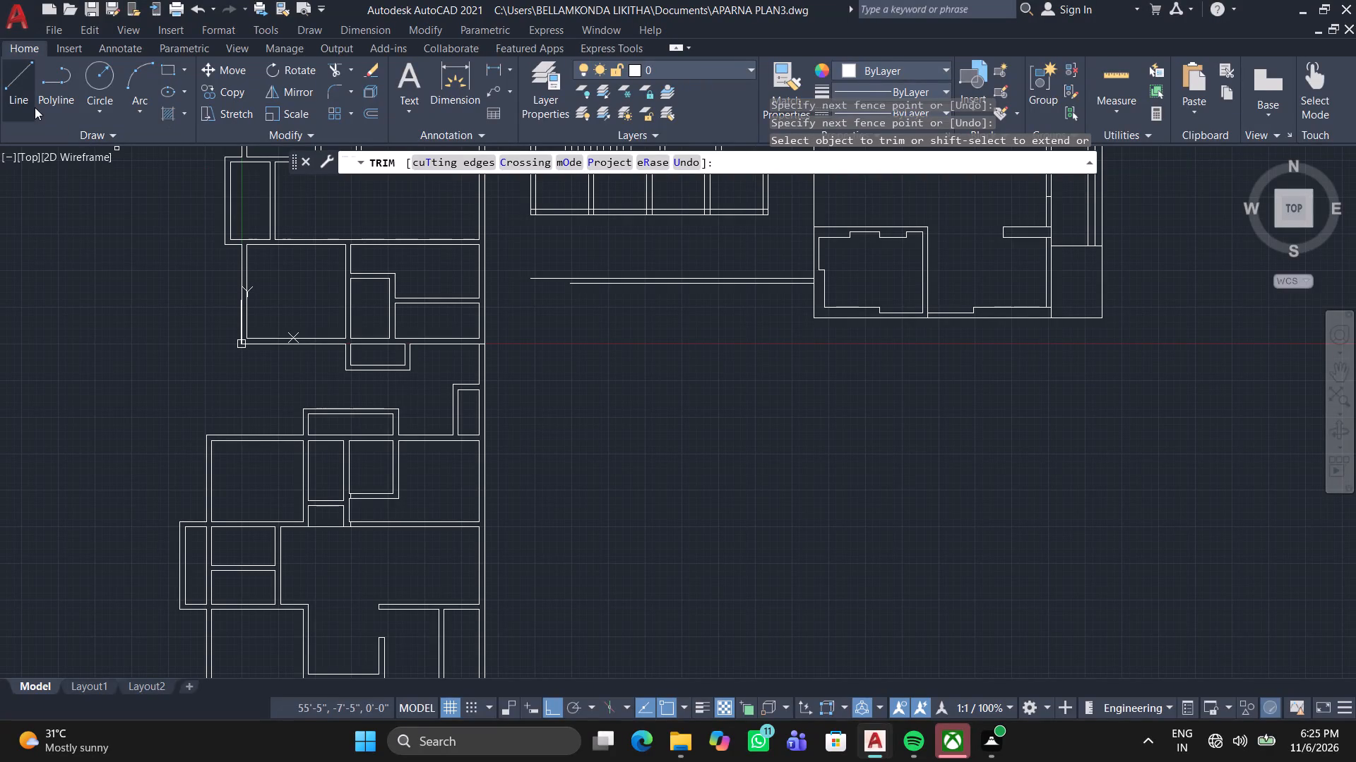
Draw a line joining the two parallel lines beneath the four-room row's east edge, continuing west along the upper line to its west end.
click(26, 78)
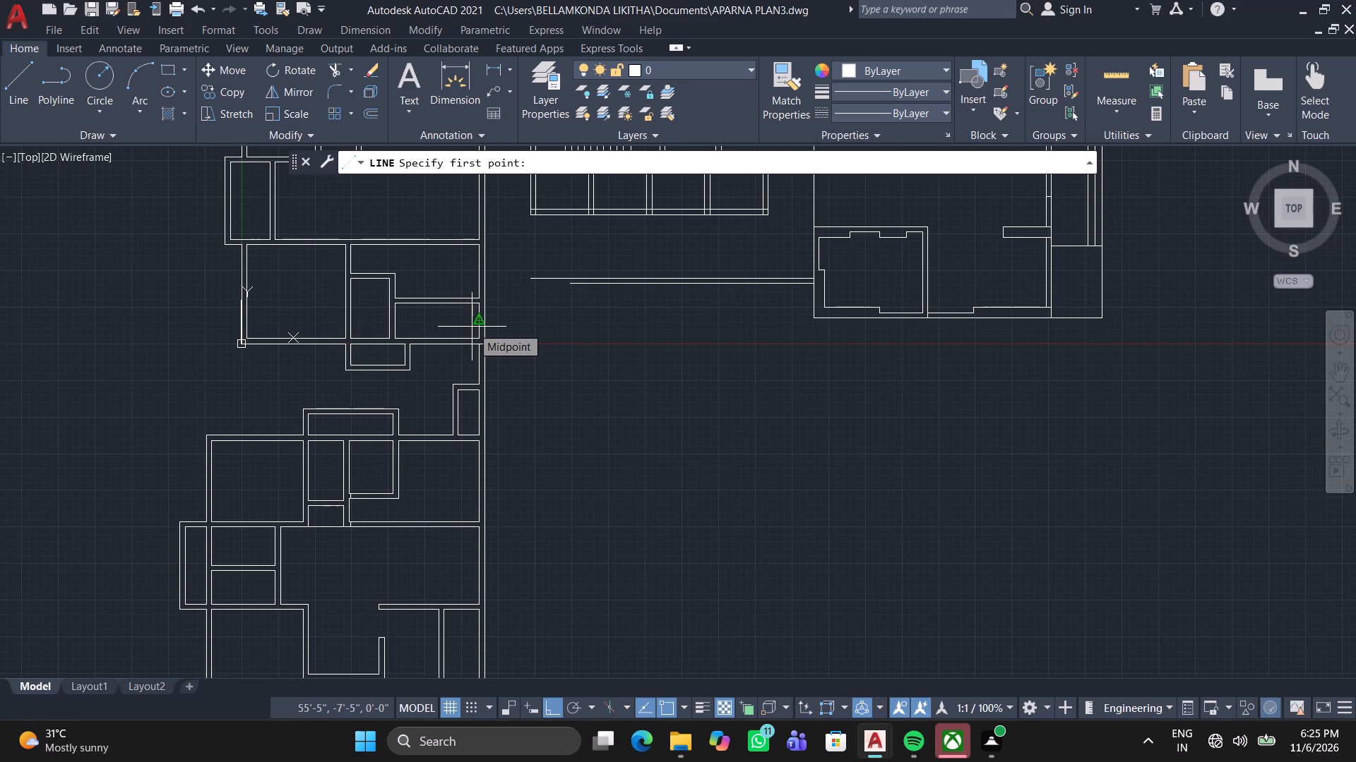
scroll(549, 341, down, 3)
scroll(591, 328, up, 1)
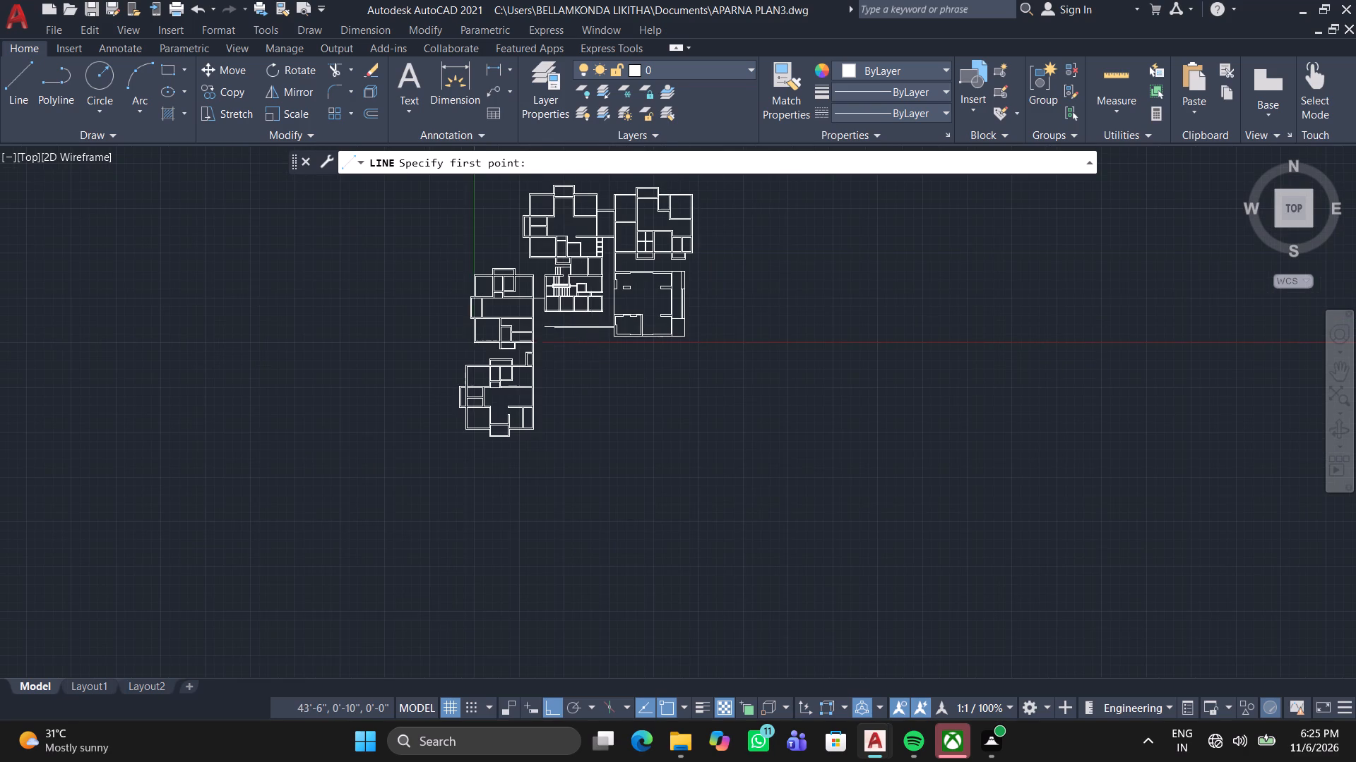
scroll(581, 362, up, 1)
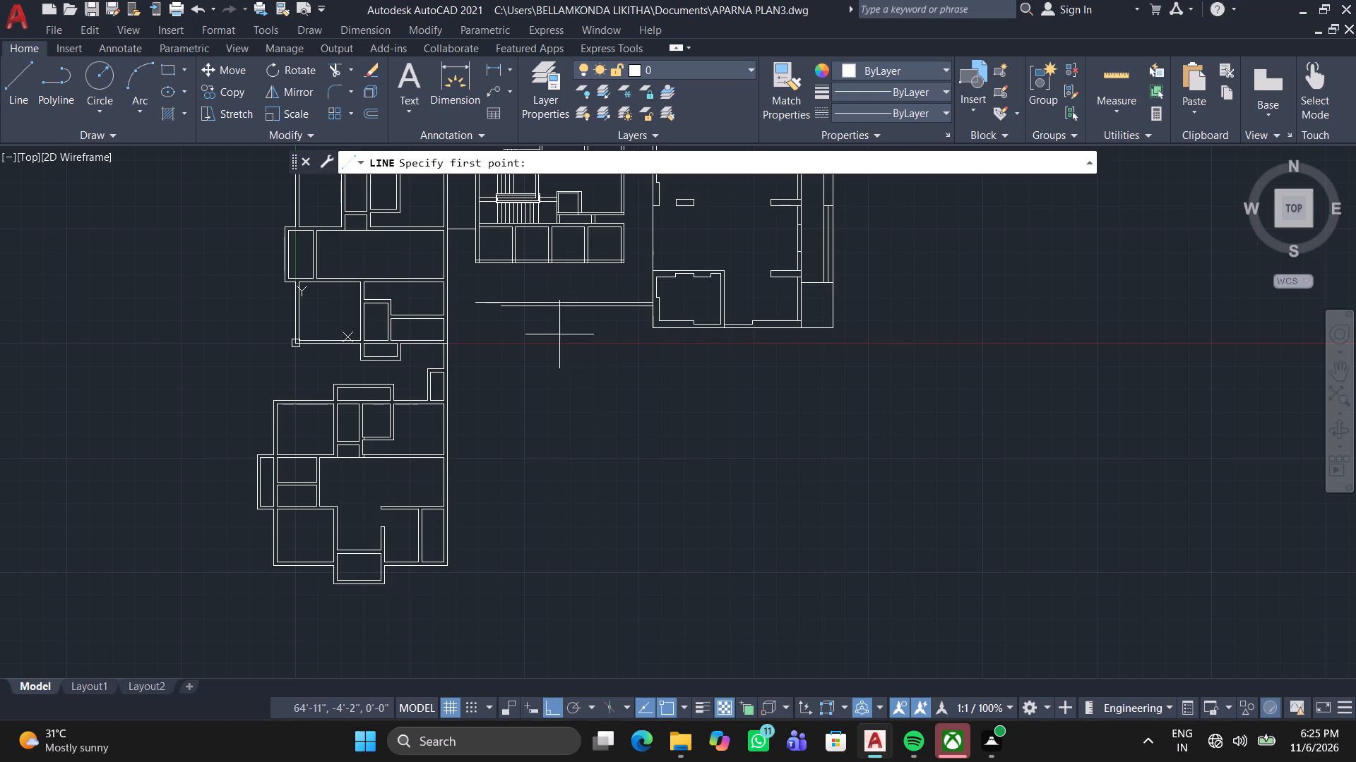
scroll(554, 332, up, 2)
middle_drag(595, 353, 720, 517)
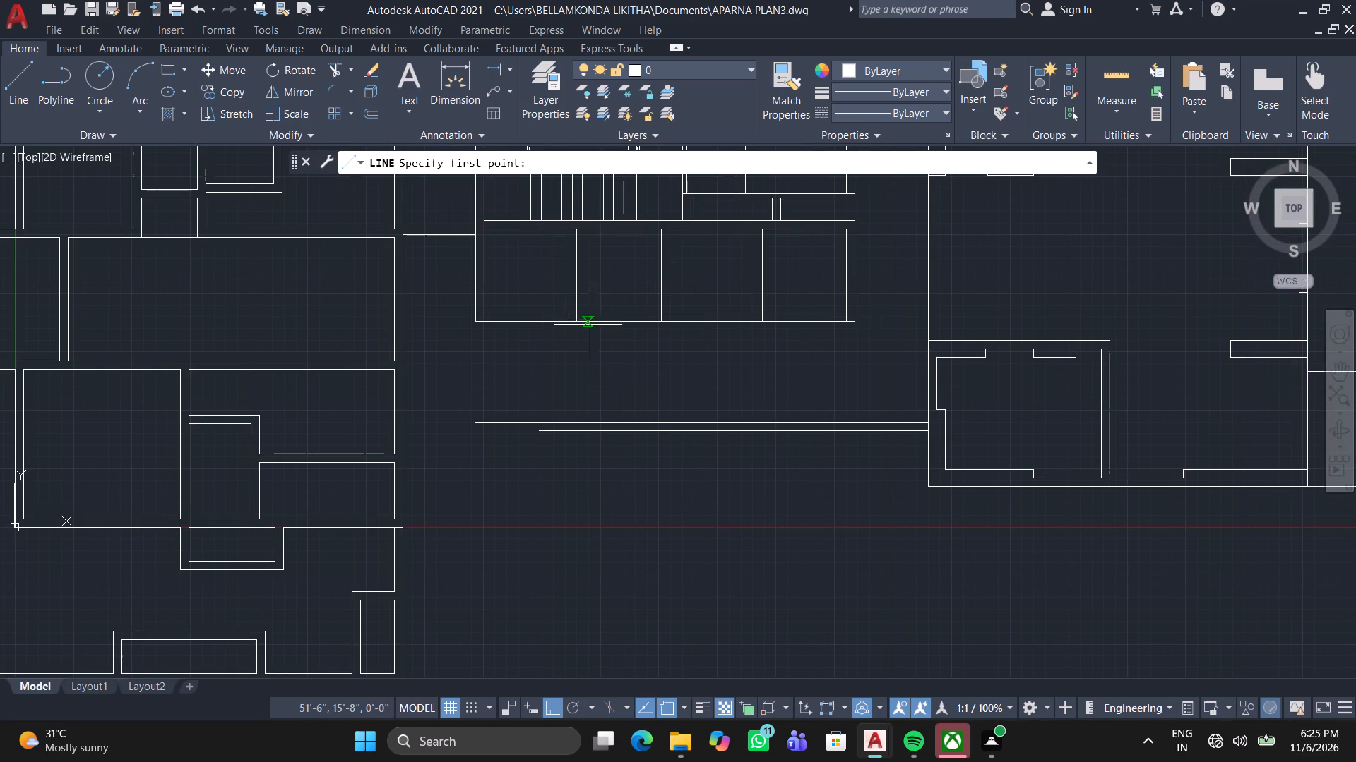
click(8, 80)
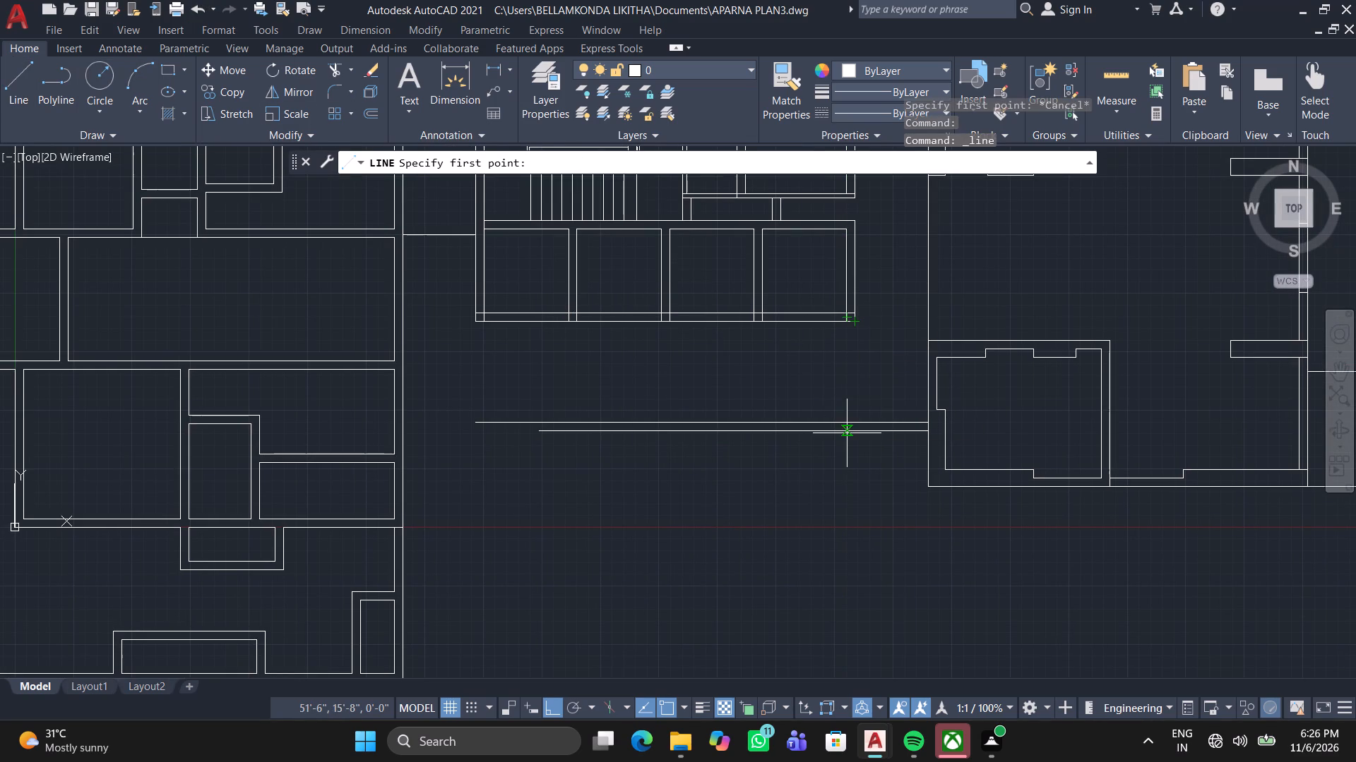
scroll(871, 337, up, 3)
scroll(809, 290, down, 2)
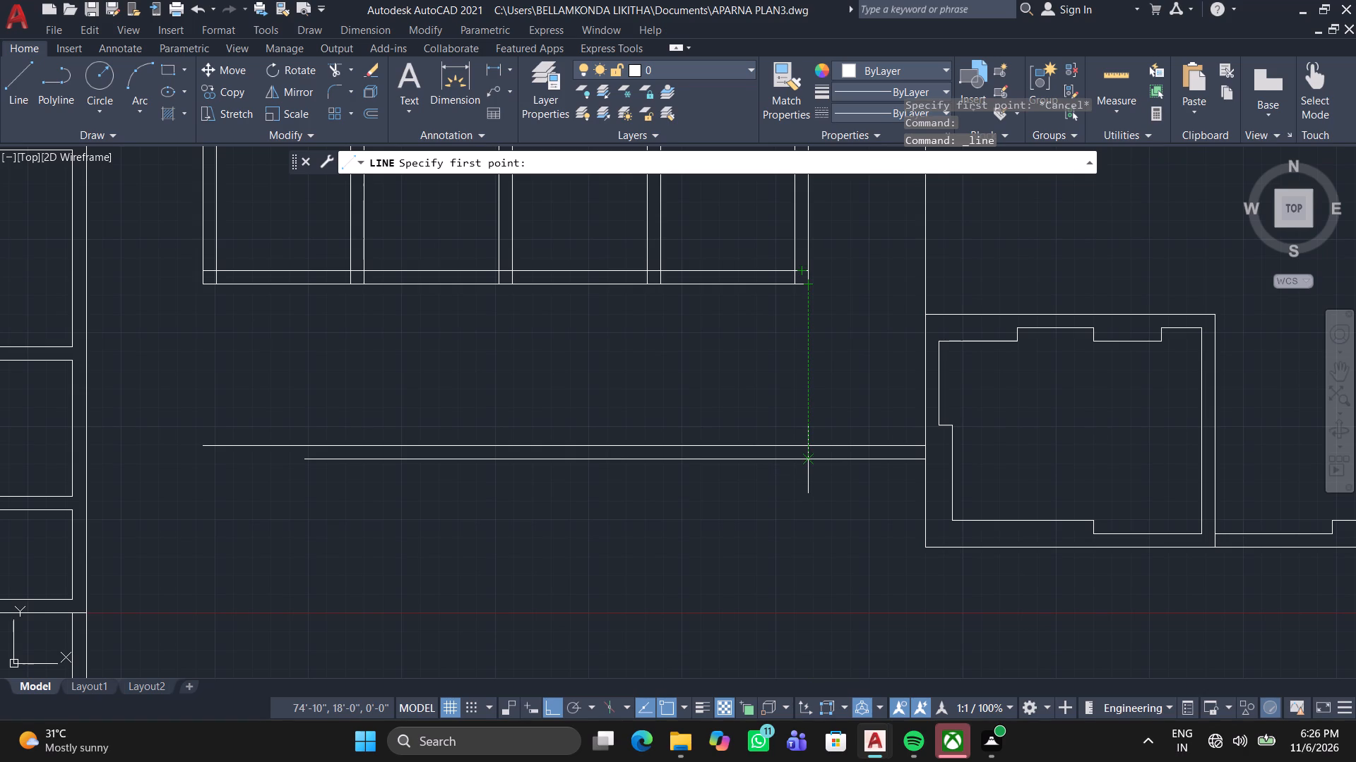
click(809, 464)
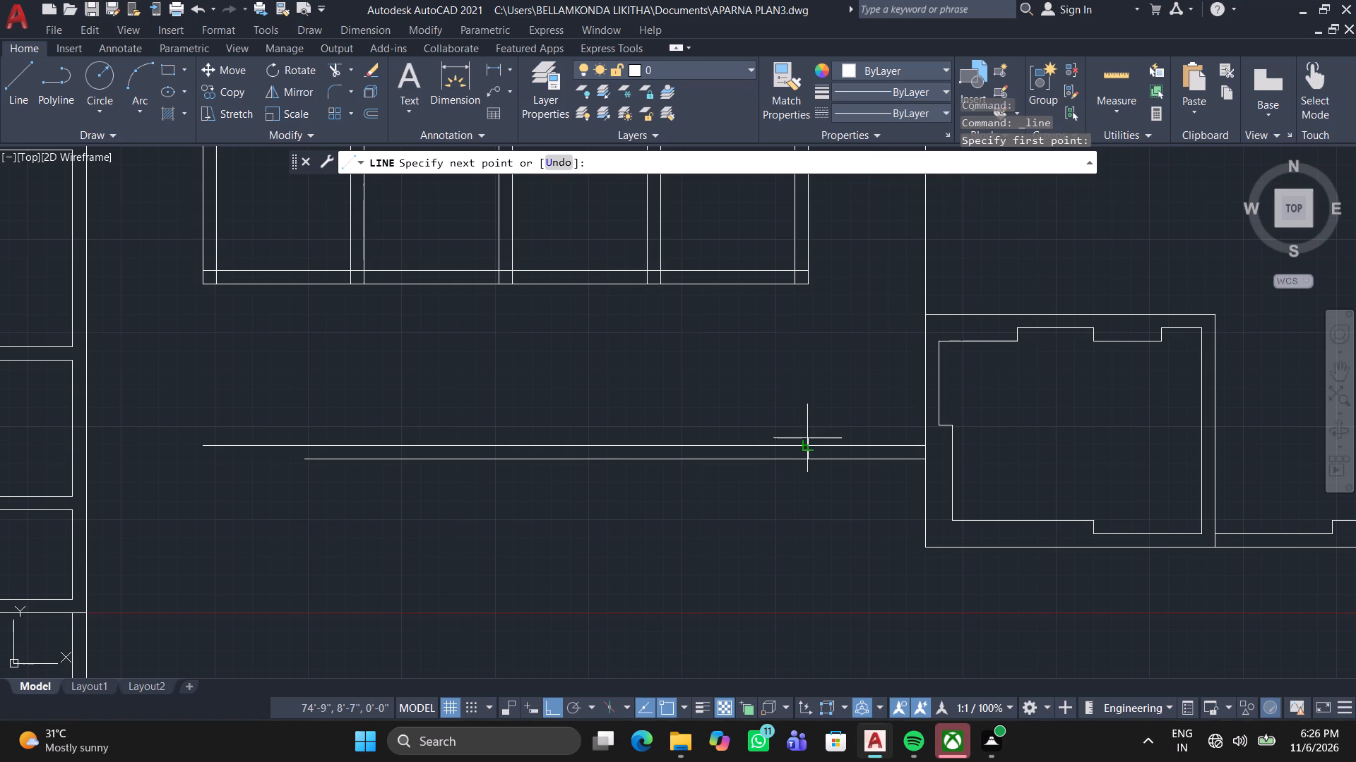
click(811, 445)
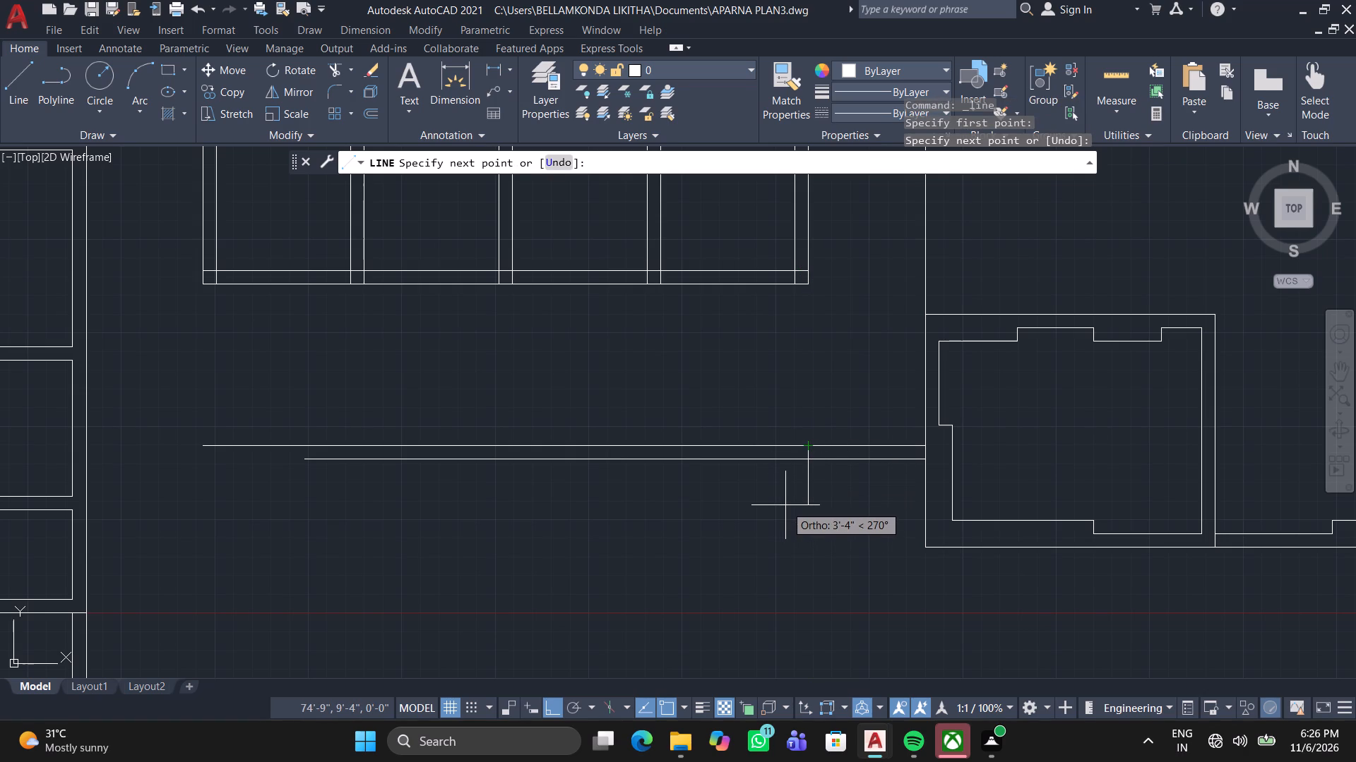
middle_drag(646, 441, 737, 472)
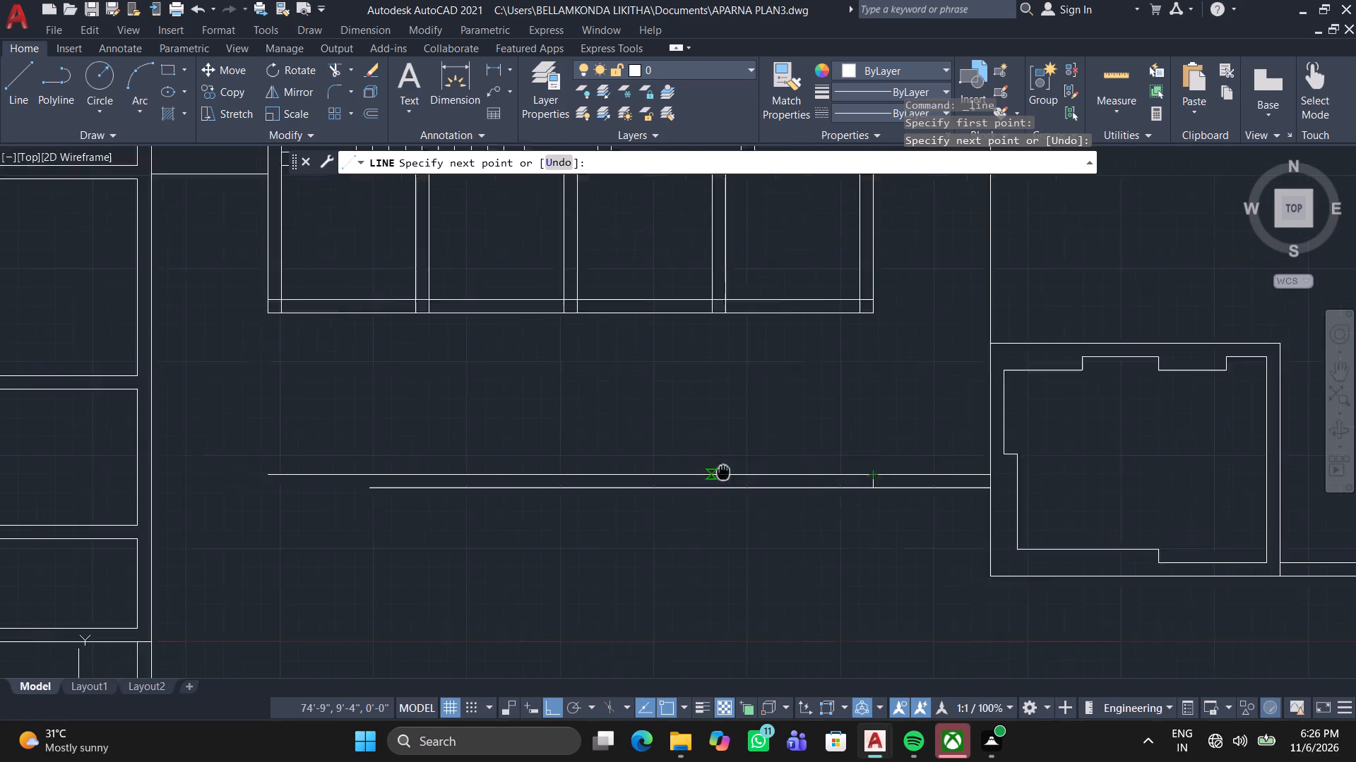
middle_drag(737, 472, 946, 461)
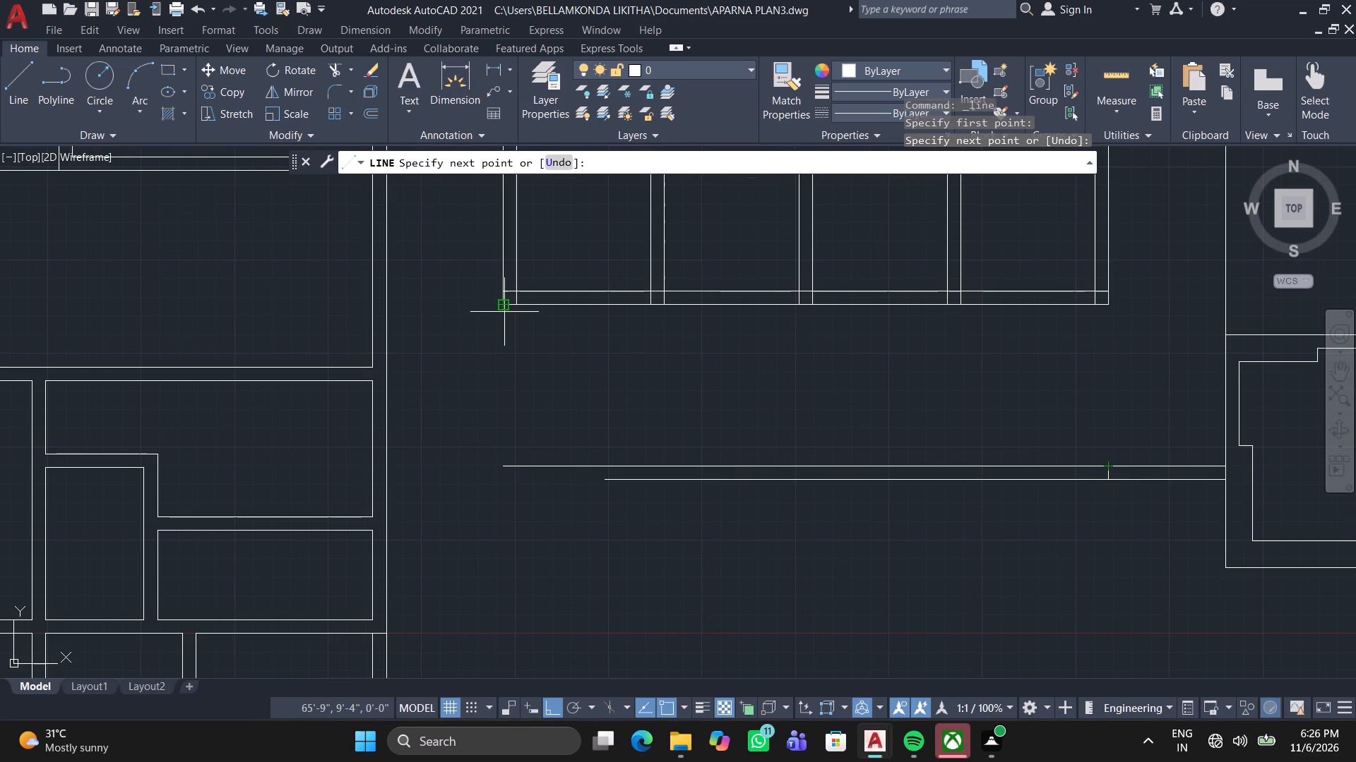
click(504, 470)
middle_drag(432, 644, 444, 627)
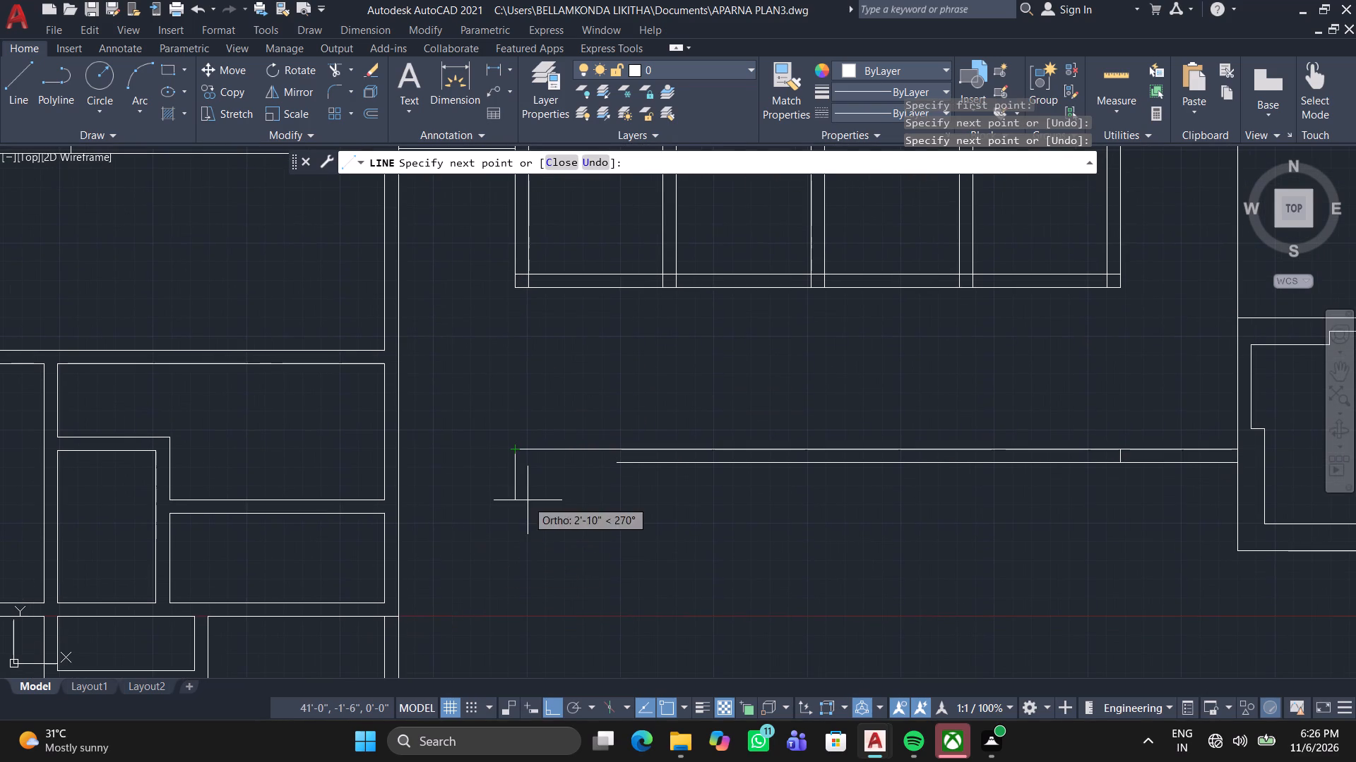
middle_drag(518, 595, 493, 418)
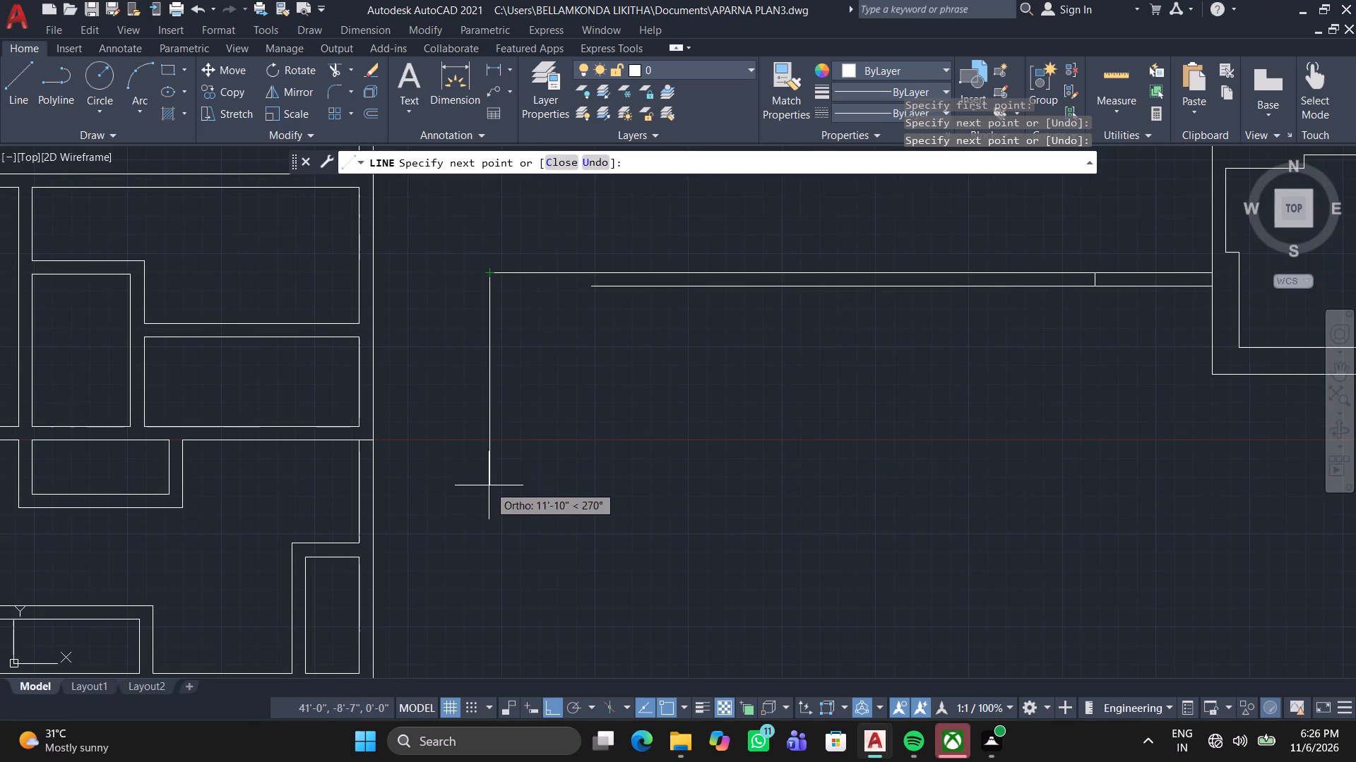
key(space)
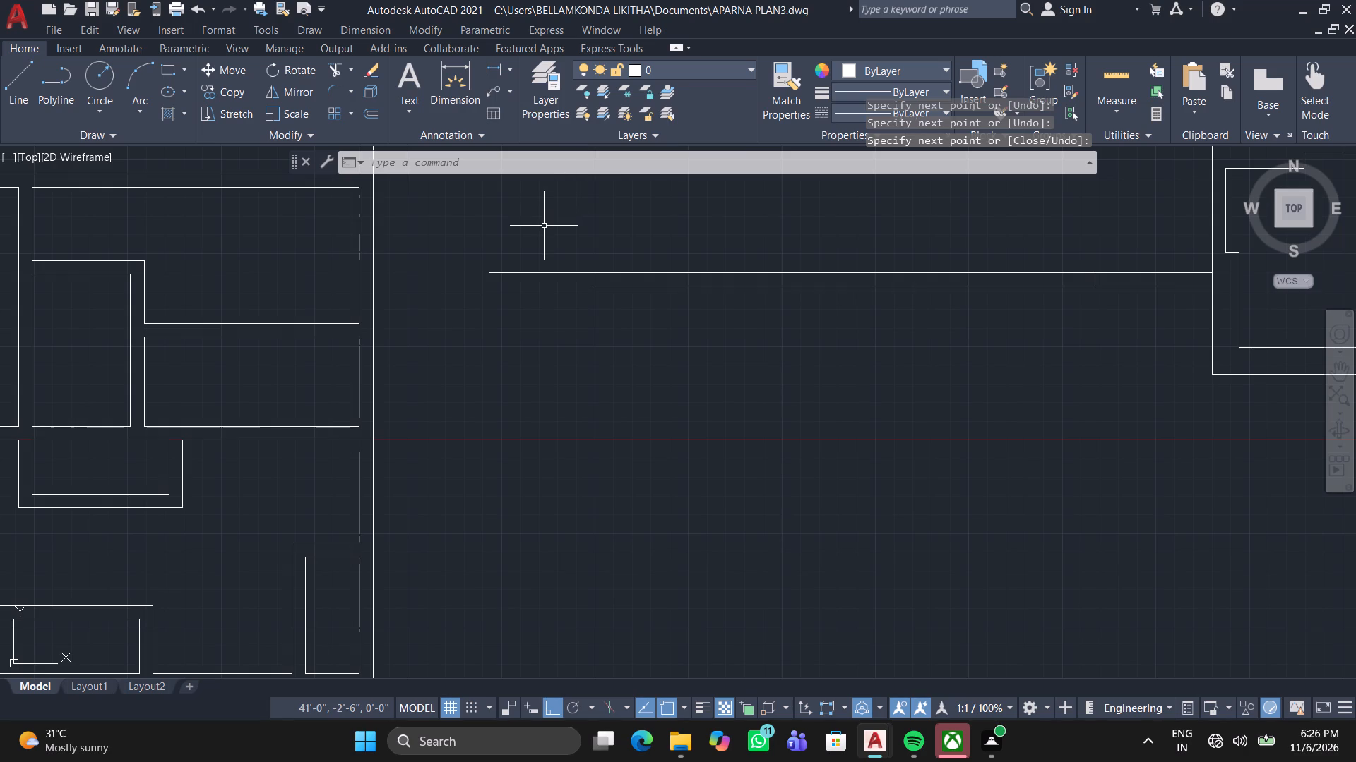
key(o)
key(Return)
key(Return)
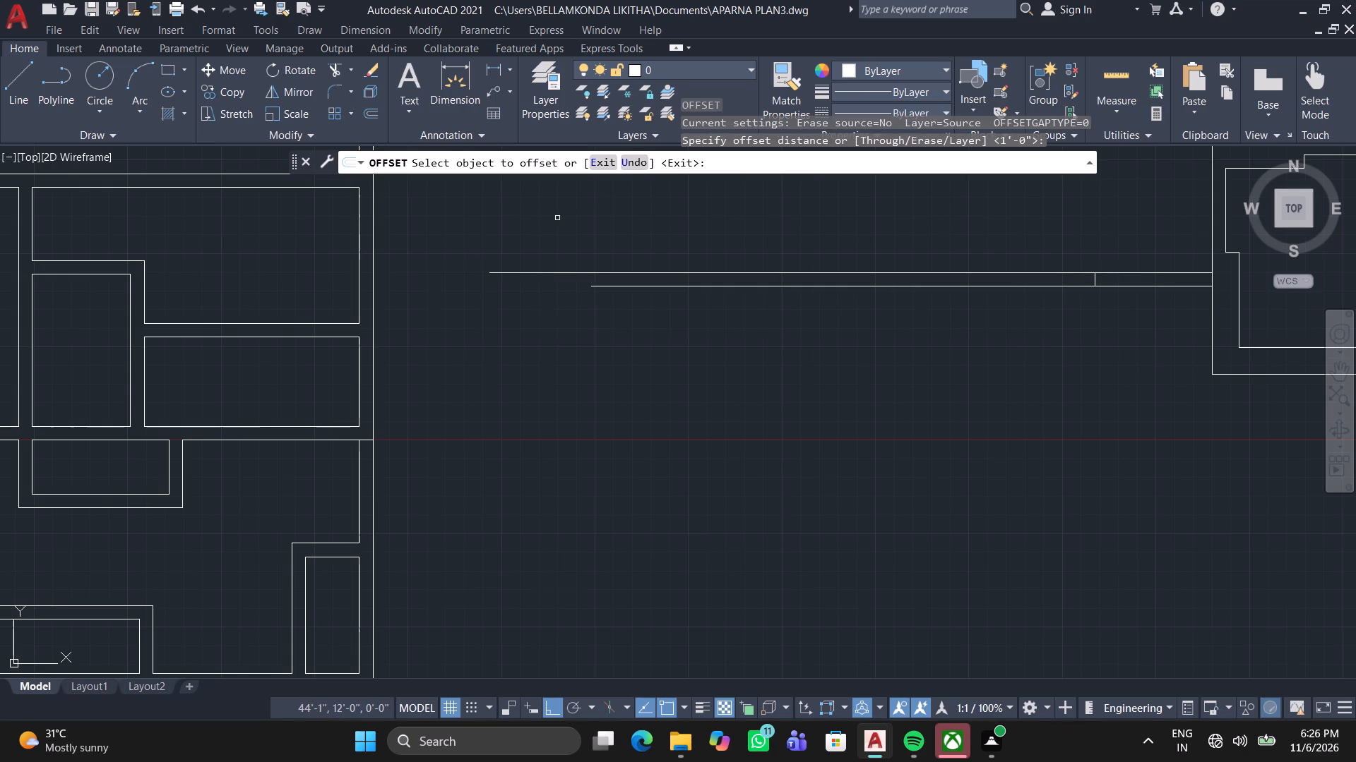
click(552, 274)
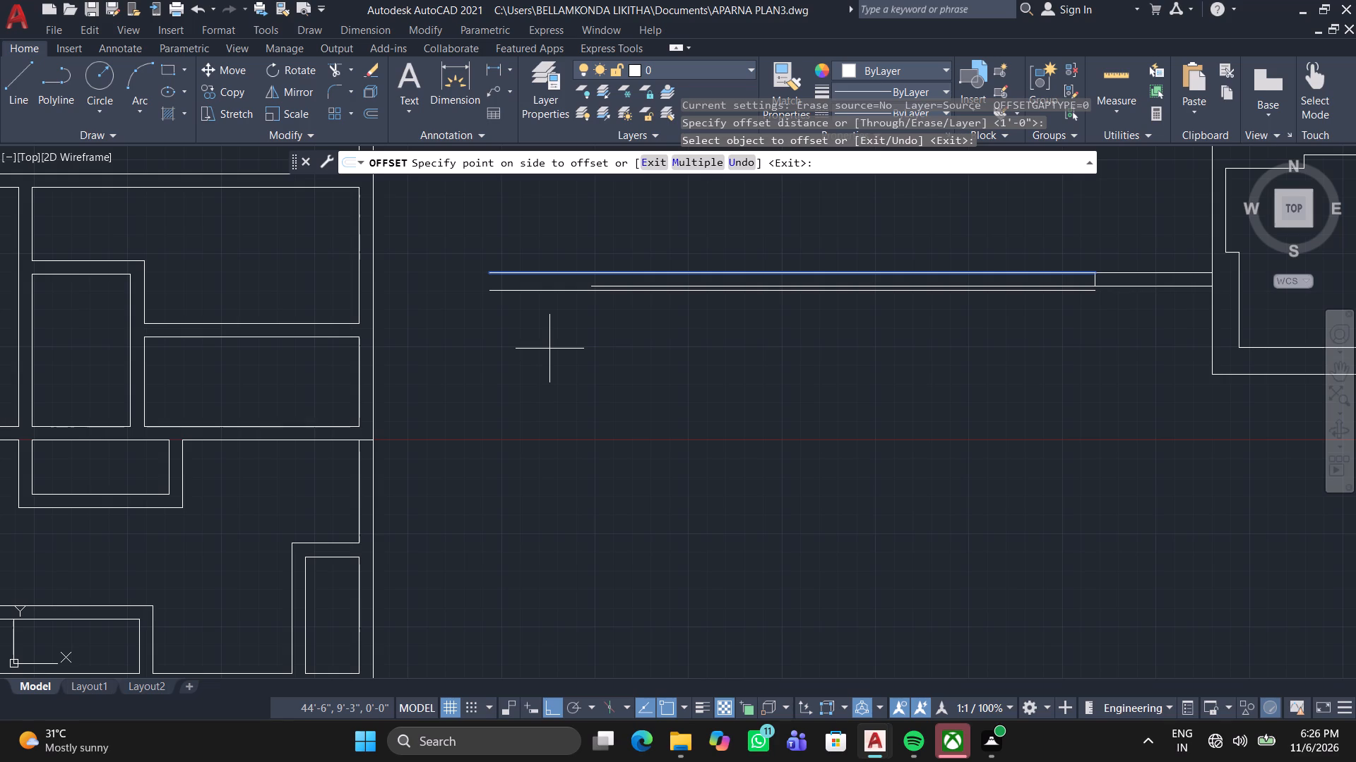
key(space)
Offset the upper horizontal line south of the four-room row 9" to the south.
key(space)
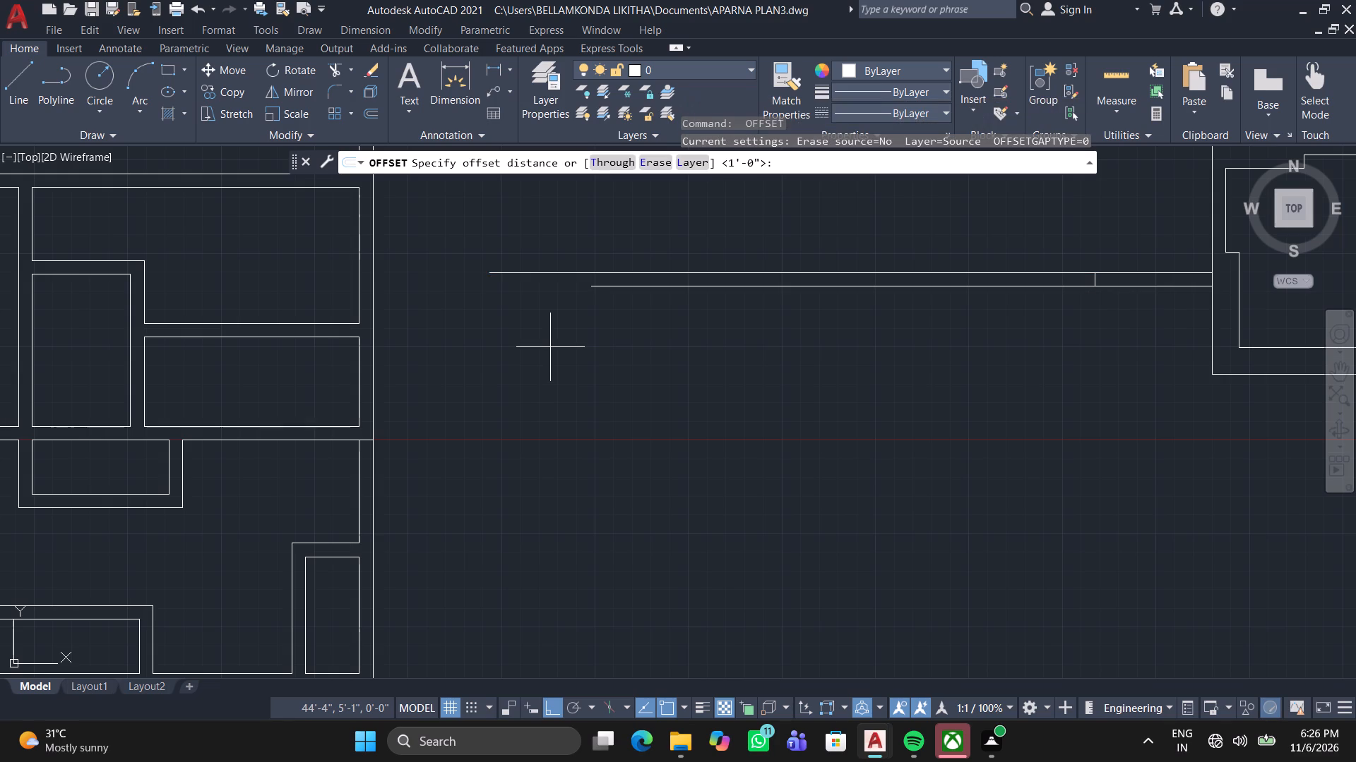
key(9)
key(Return)
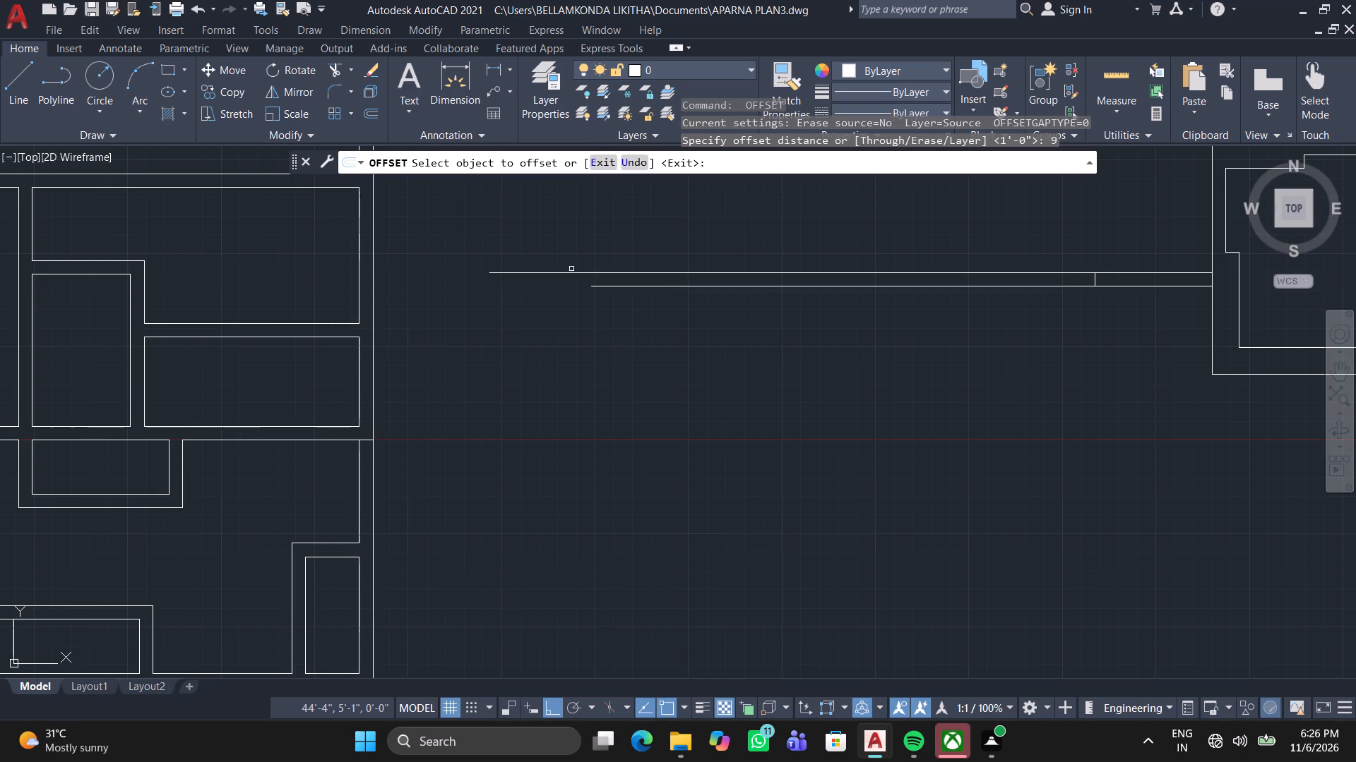
click(571, 274)
click(562, 329)
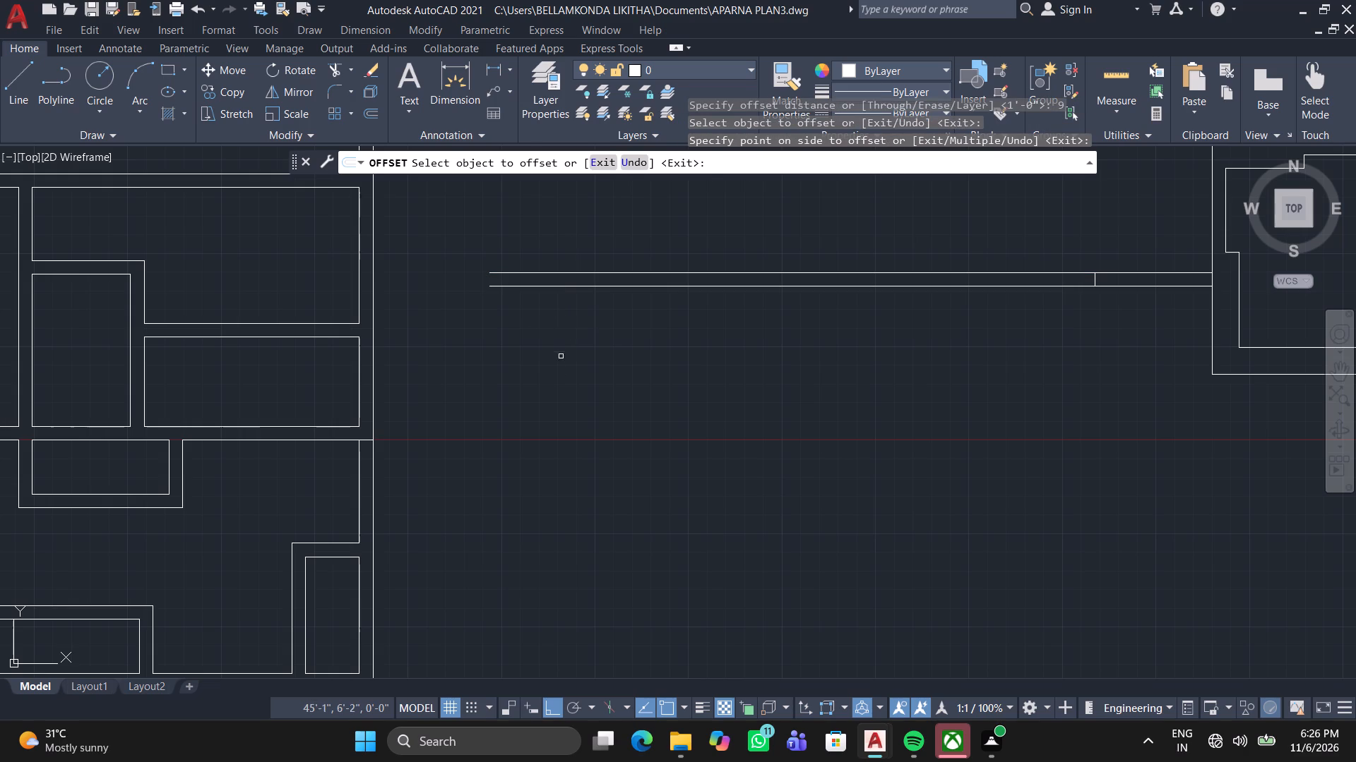
Offset the lower line of the wall pair south of the four-room row 10'6" to the south.
middle_drag(561, 374, 566, 416)
scroll(561, 376, down, 1)
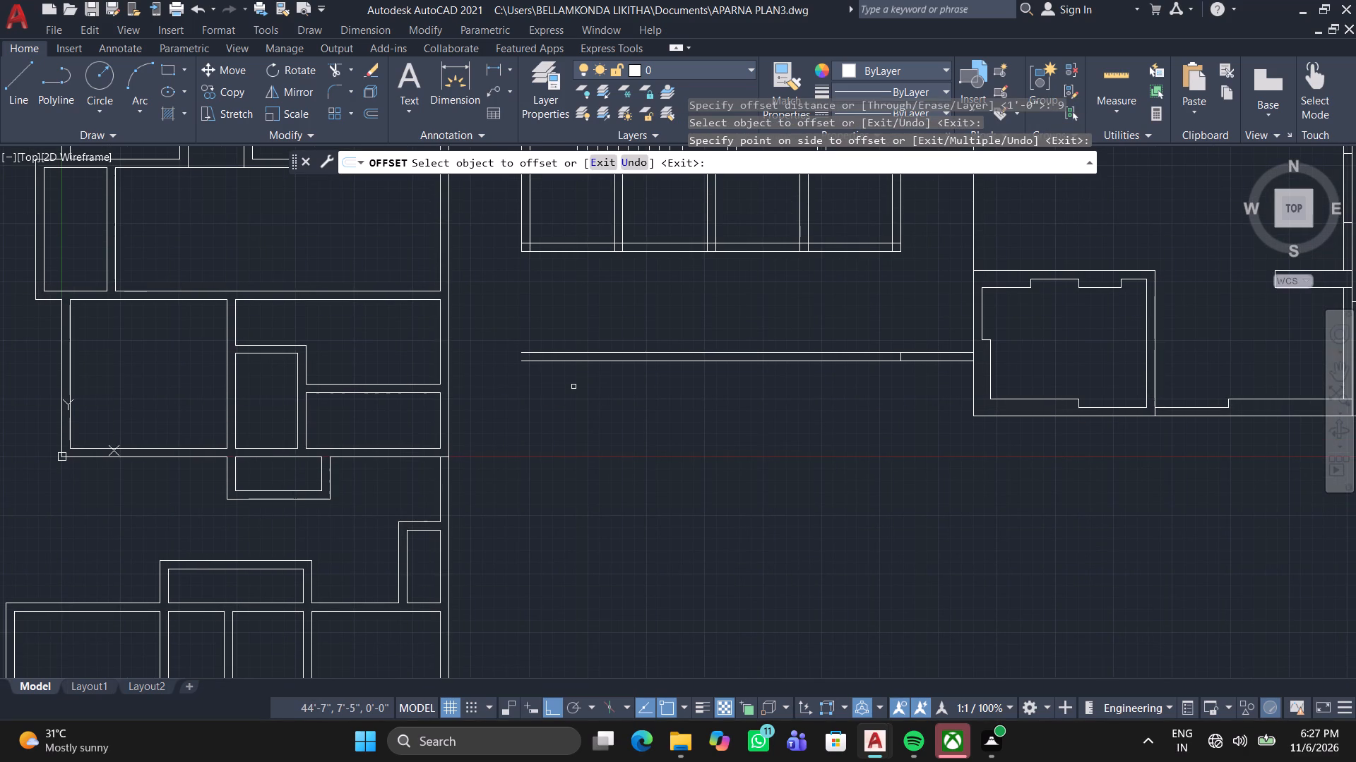
key(space)
key(space)
text(10)
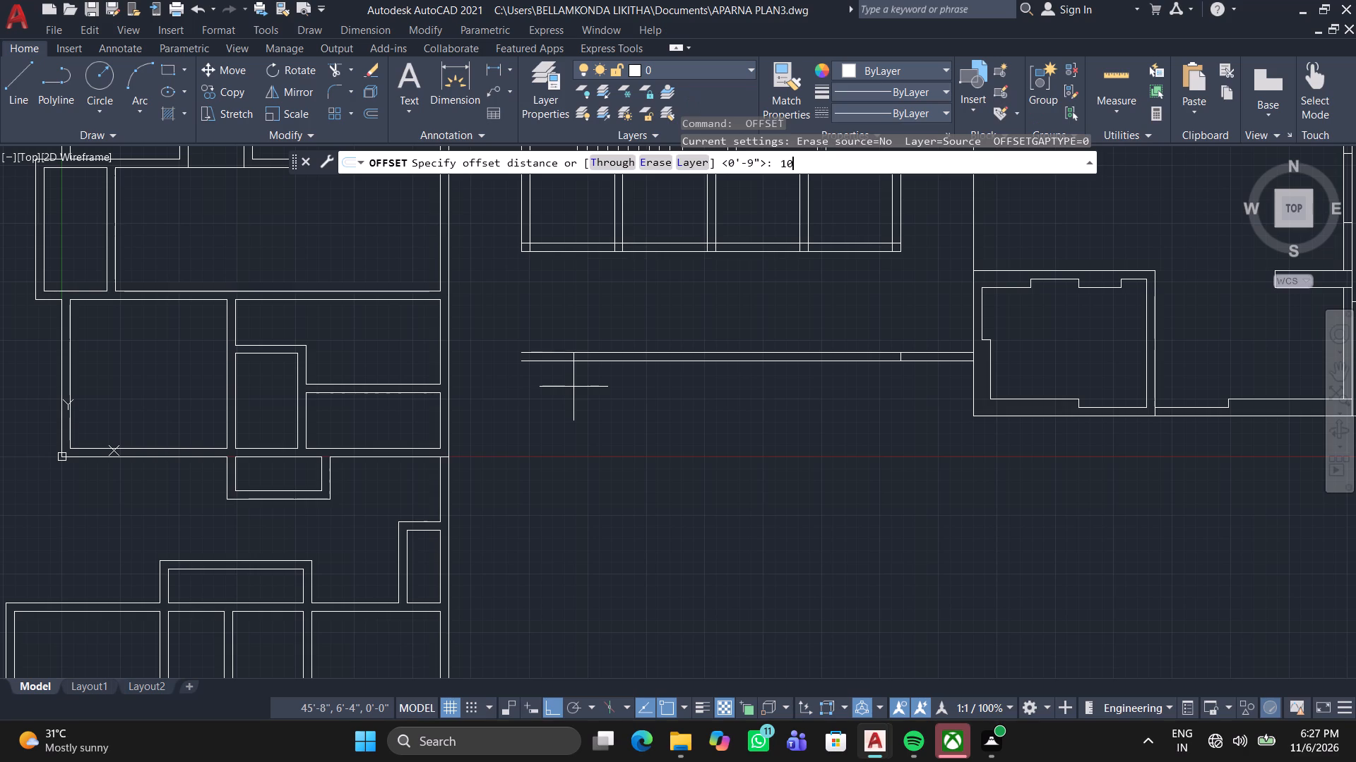
key(apostrophe)
key(6)
key(Return)
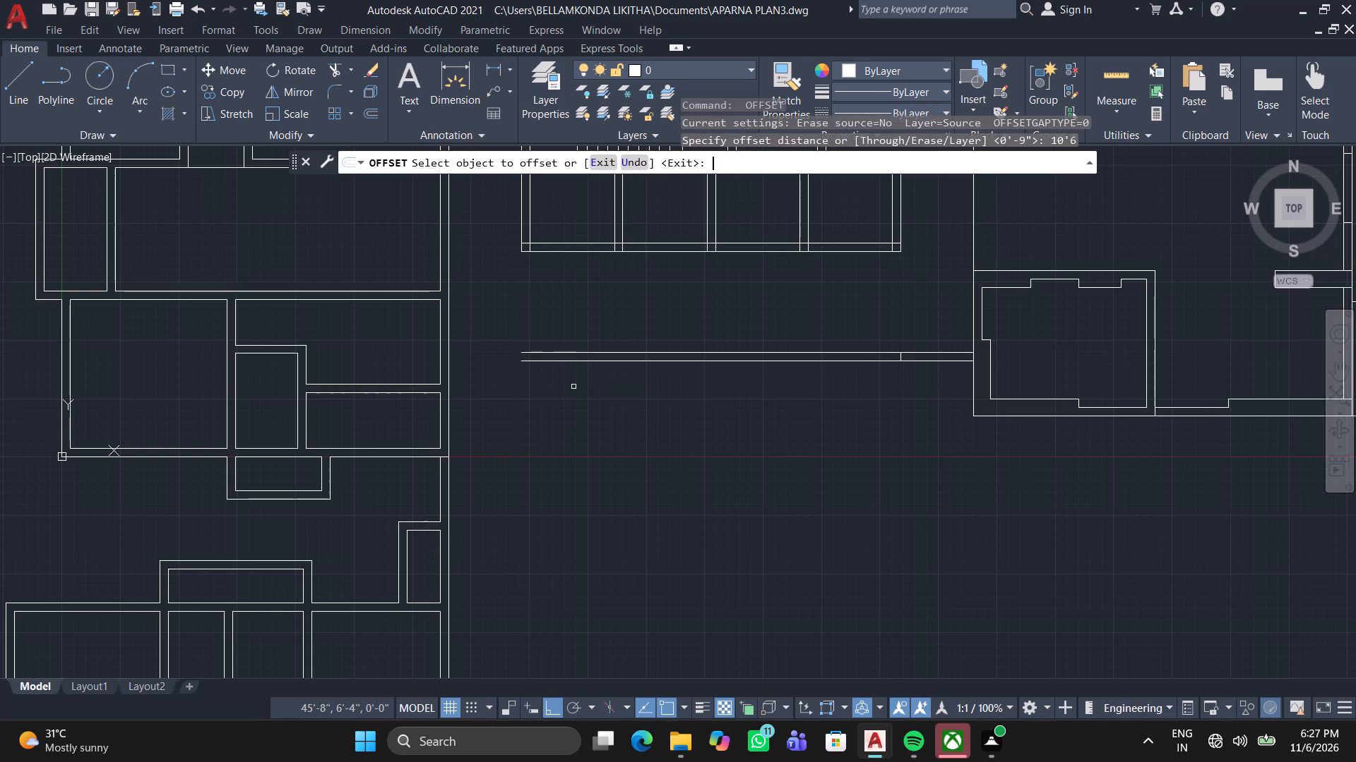
click(684, 362)
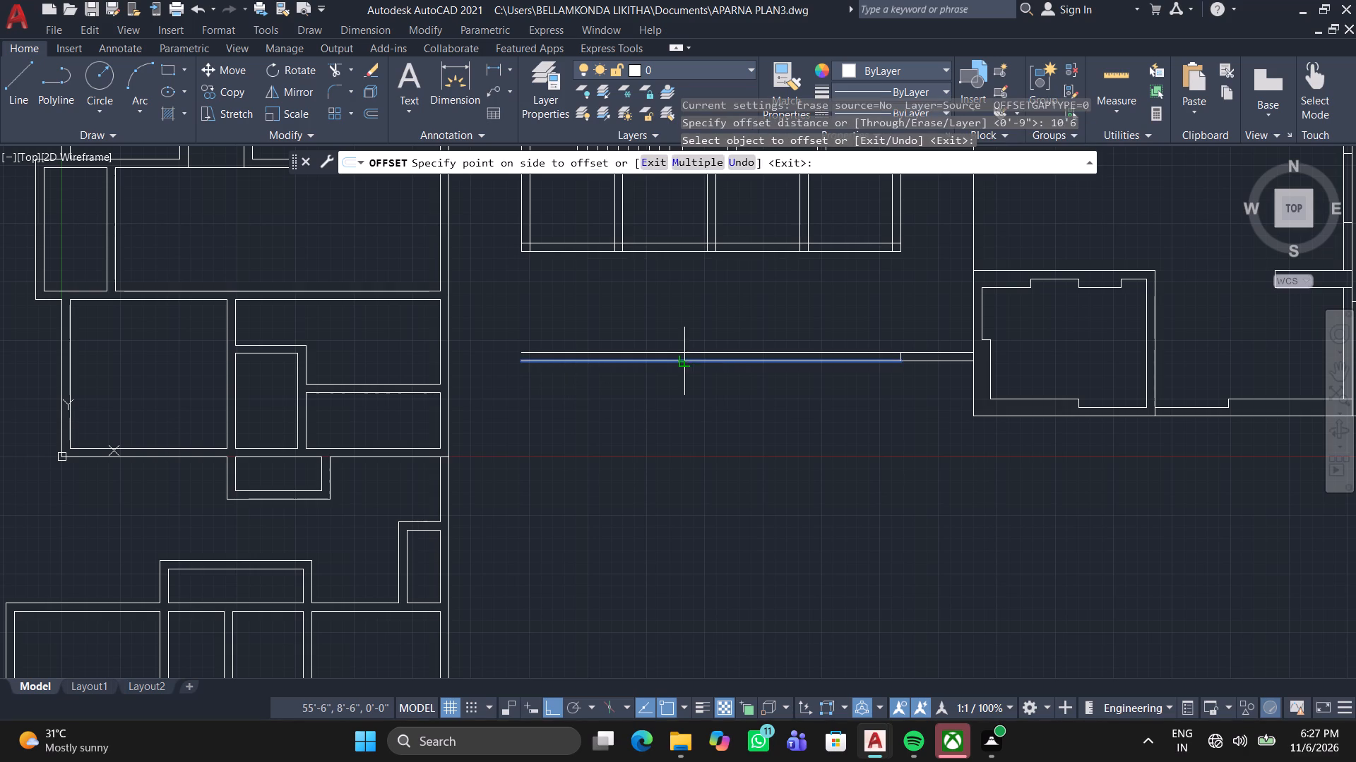
click(681, 468)
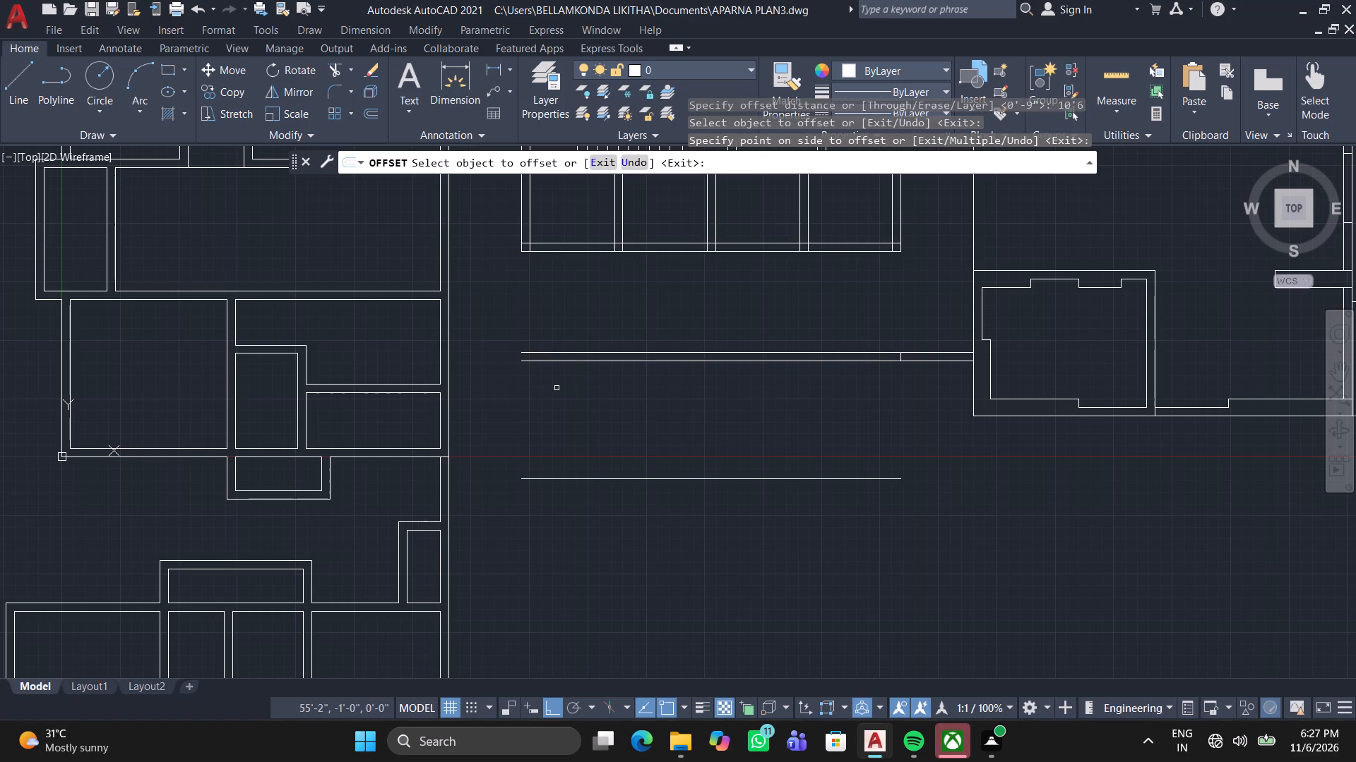
Offset the southernmost horizontal line 9" to the south to form the second wall's thickness.
key(space)
key(space)
key(9)
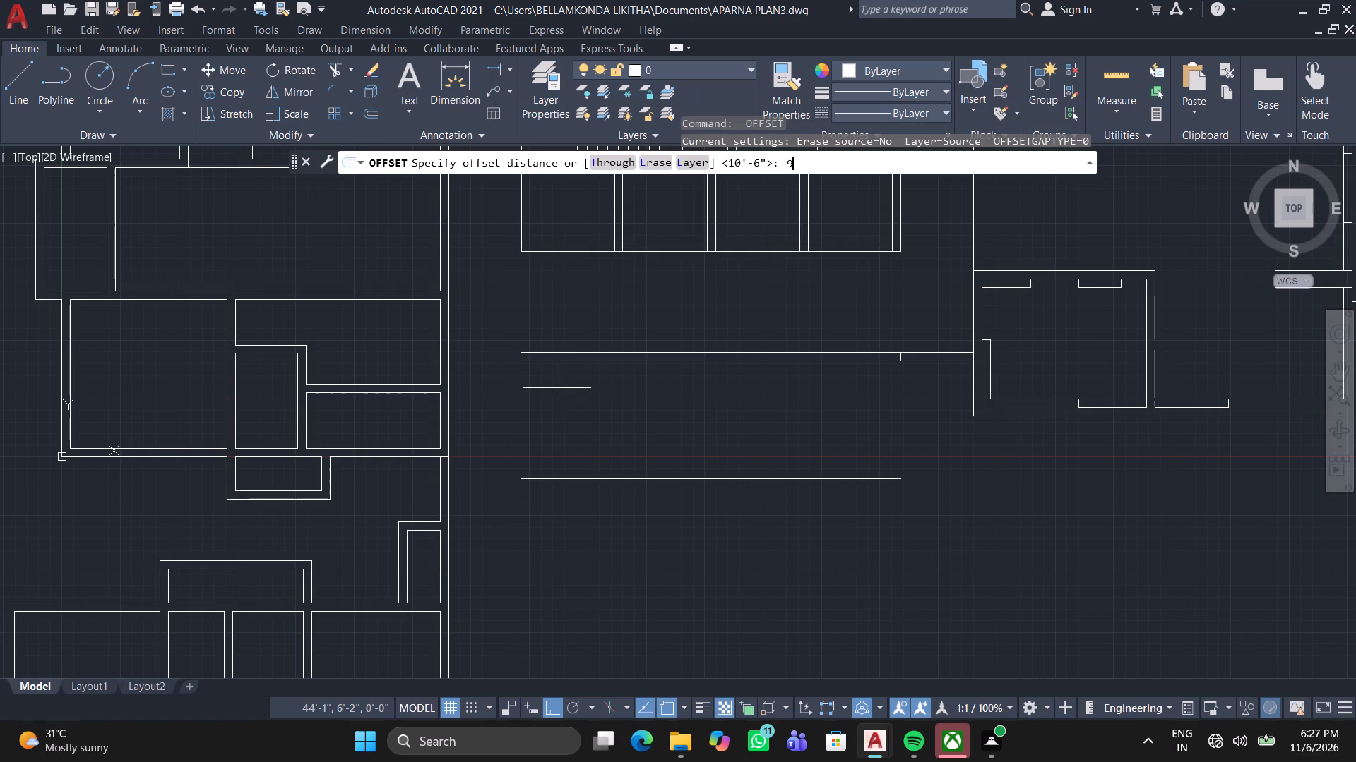
key(Return)
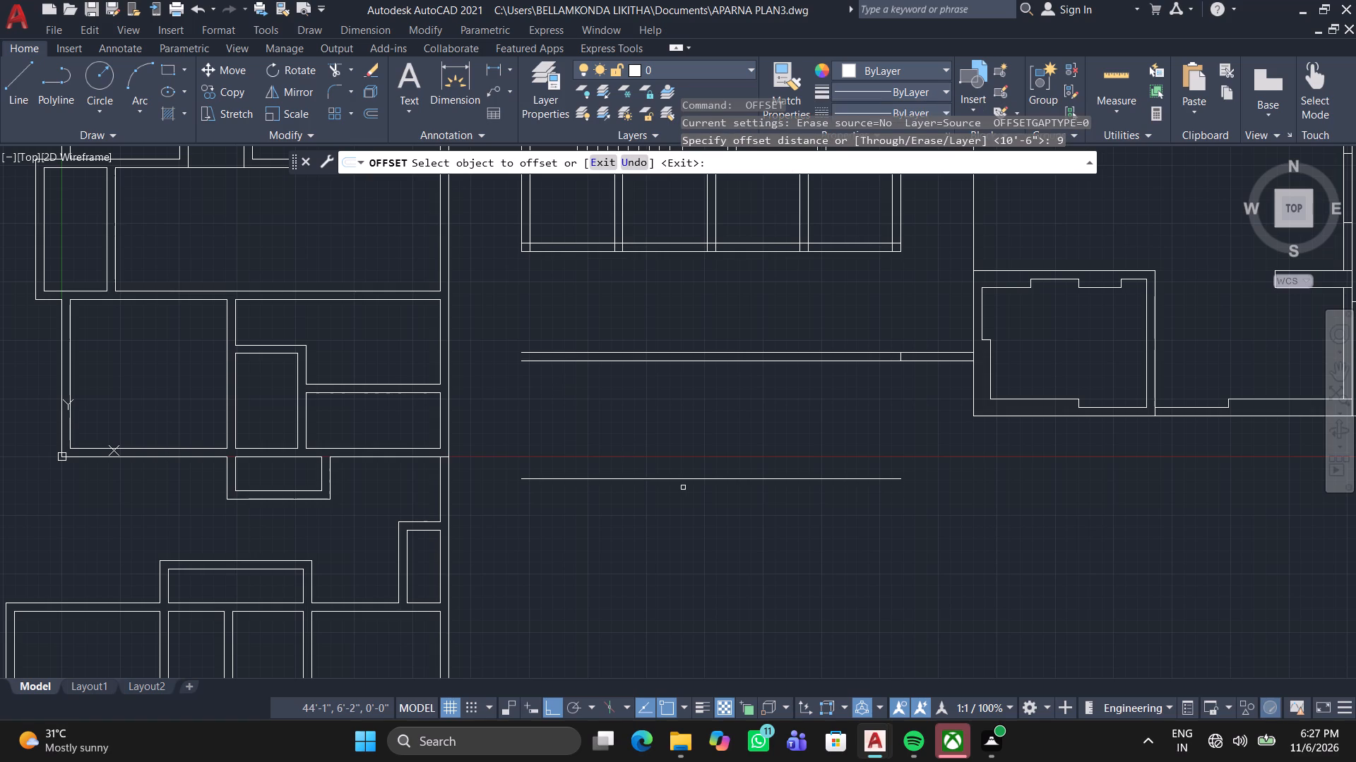
click(709, 479)
click(708, 524)
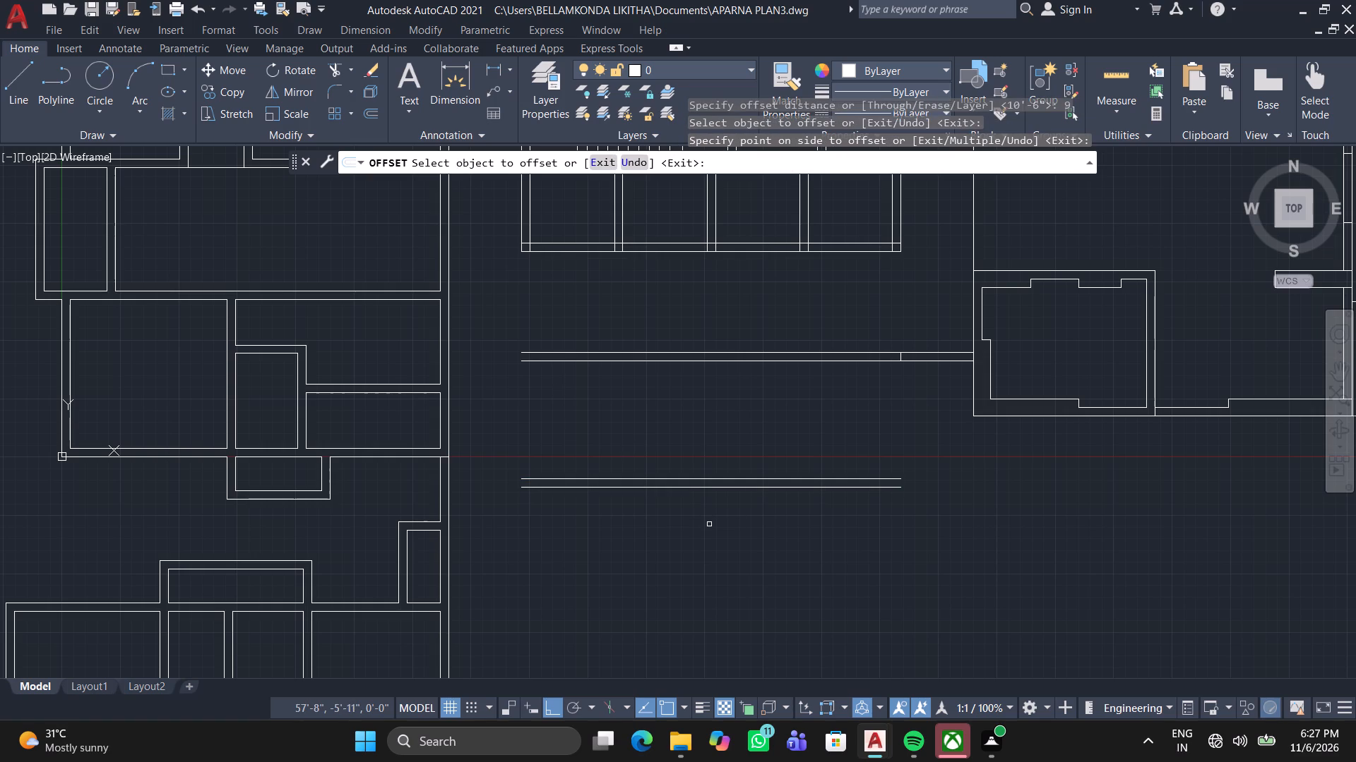
key(Escape)
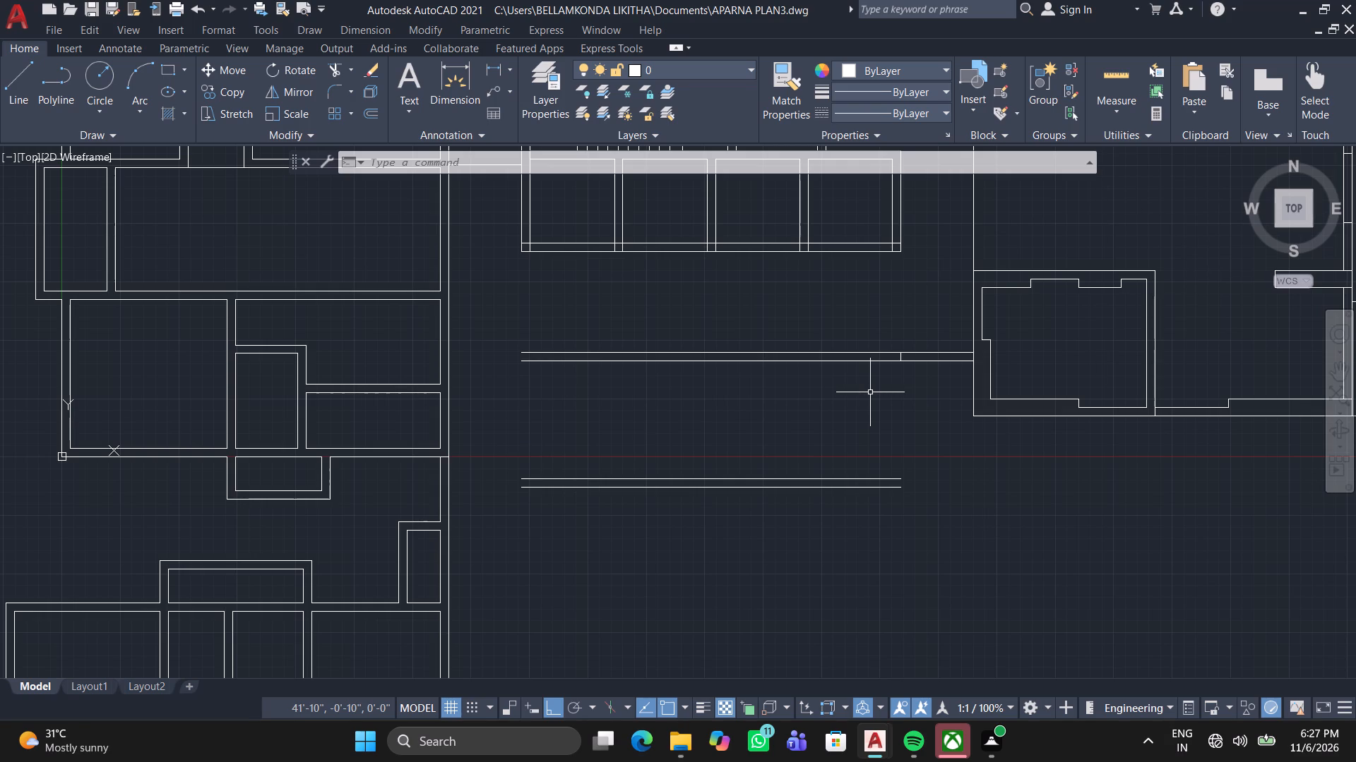
Draw a vertical line closing the west ends of the two horizontal wall pairs, from the lowest line to the uppermost.
click(34, 88)
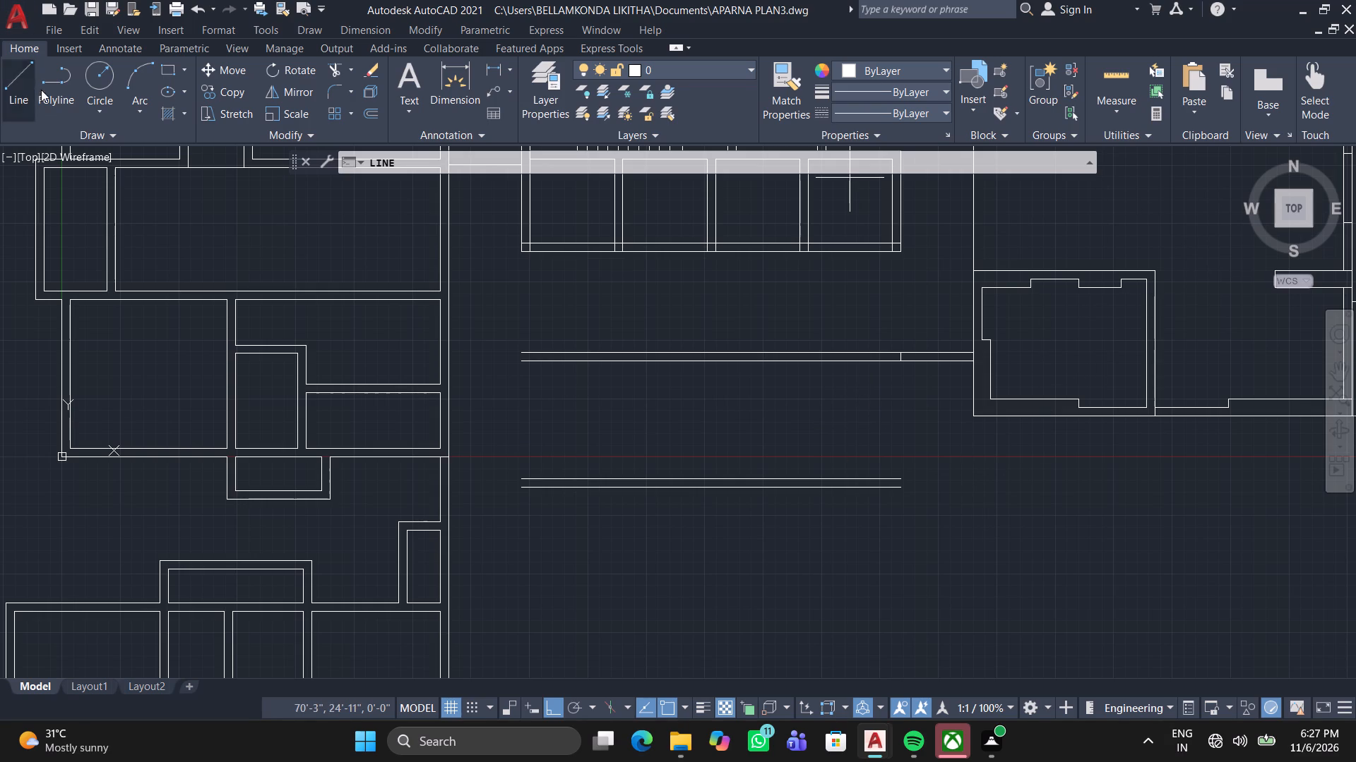
scroll(528, 485, up, 1)
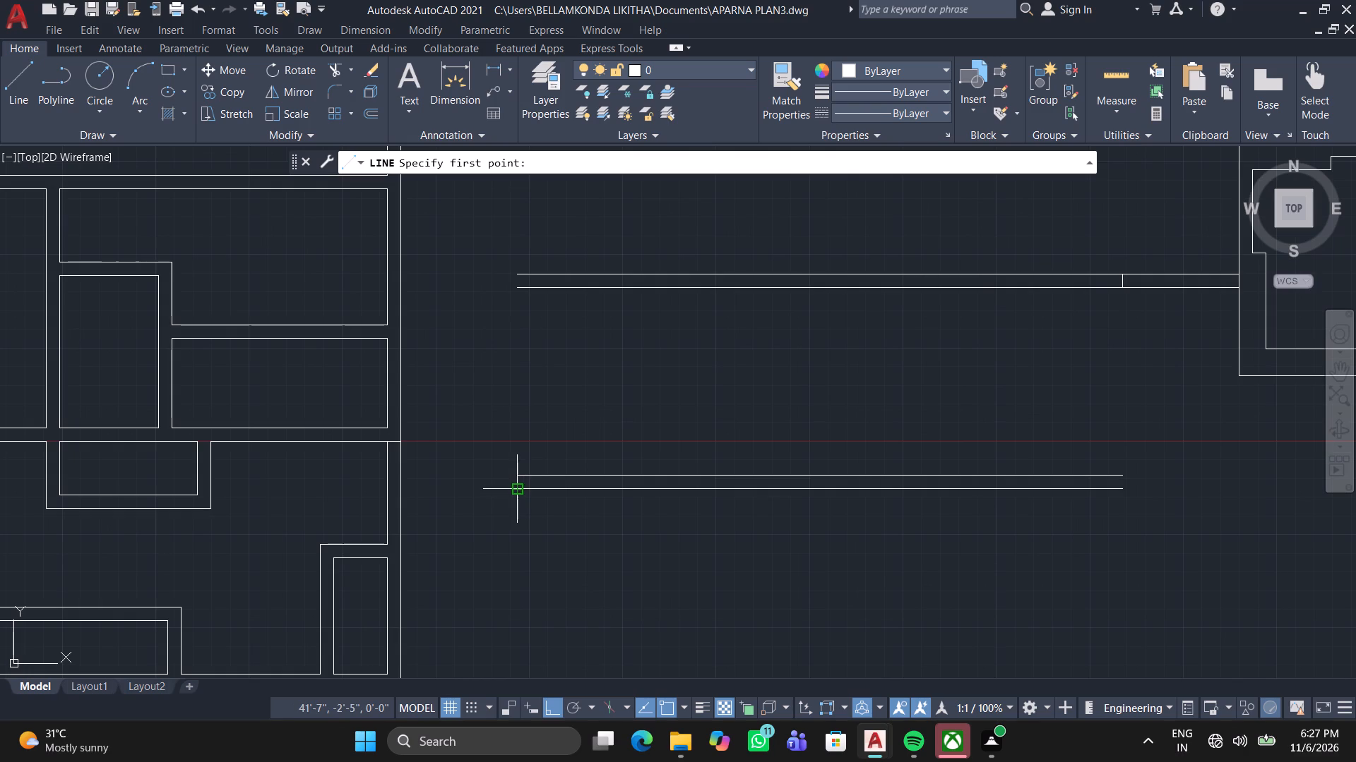
click(513, 488)
click(514, 270)
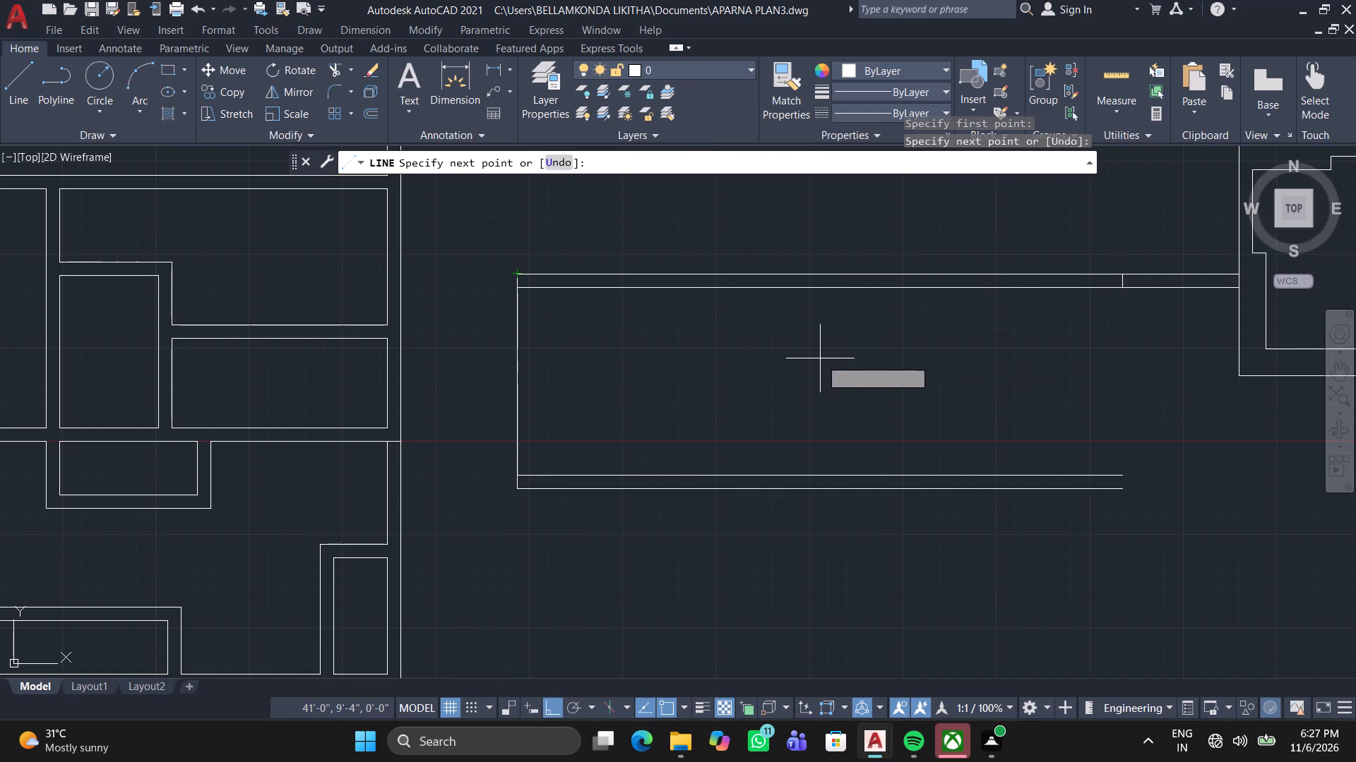
key(space)
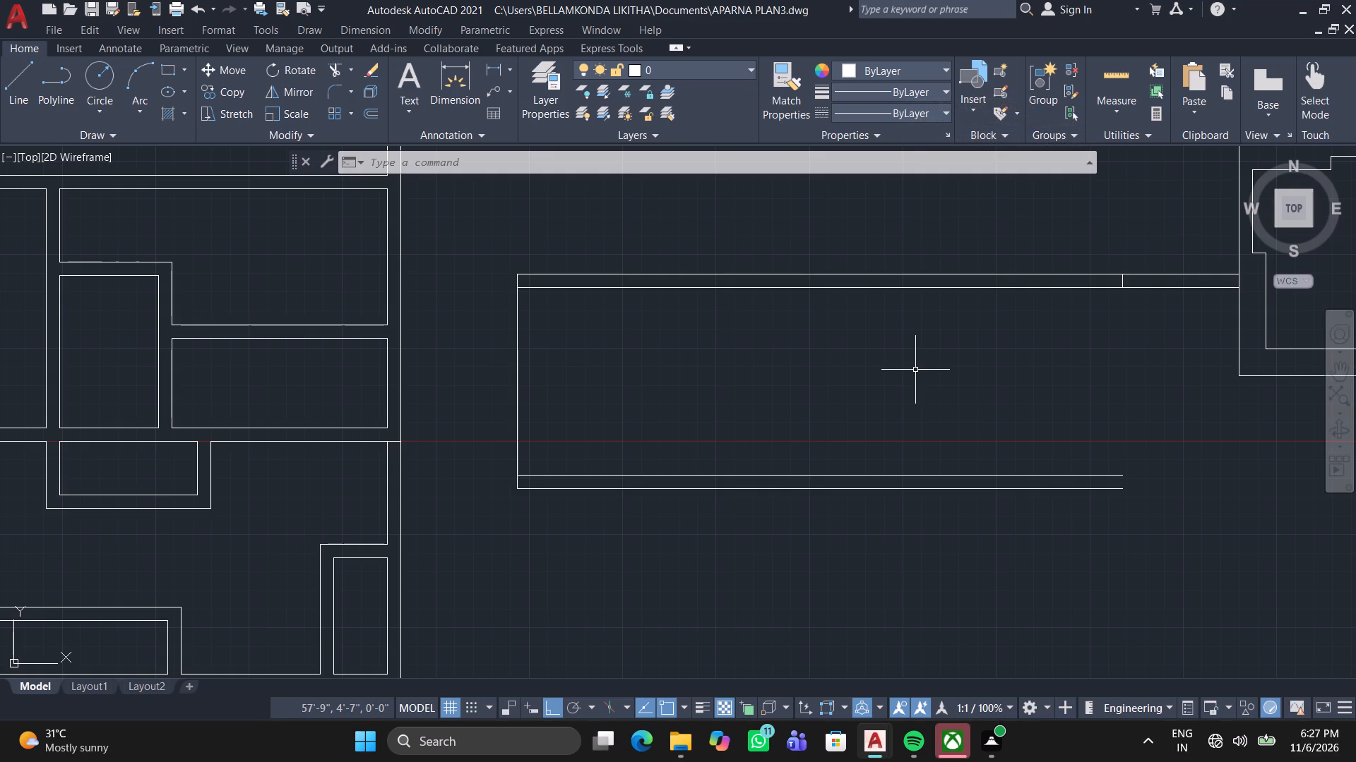
Draw a vertical line closing the east ends of the two horizontal wall pairs, from the lowest line to the uppermost.
key(space)
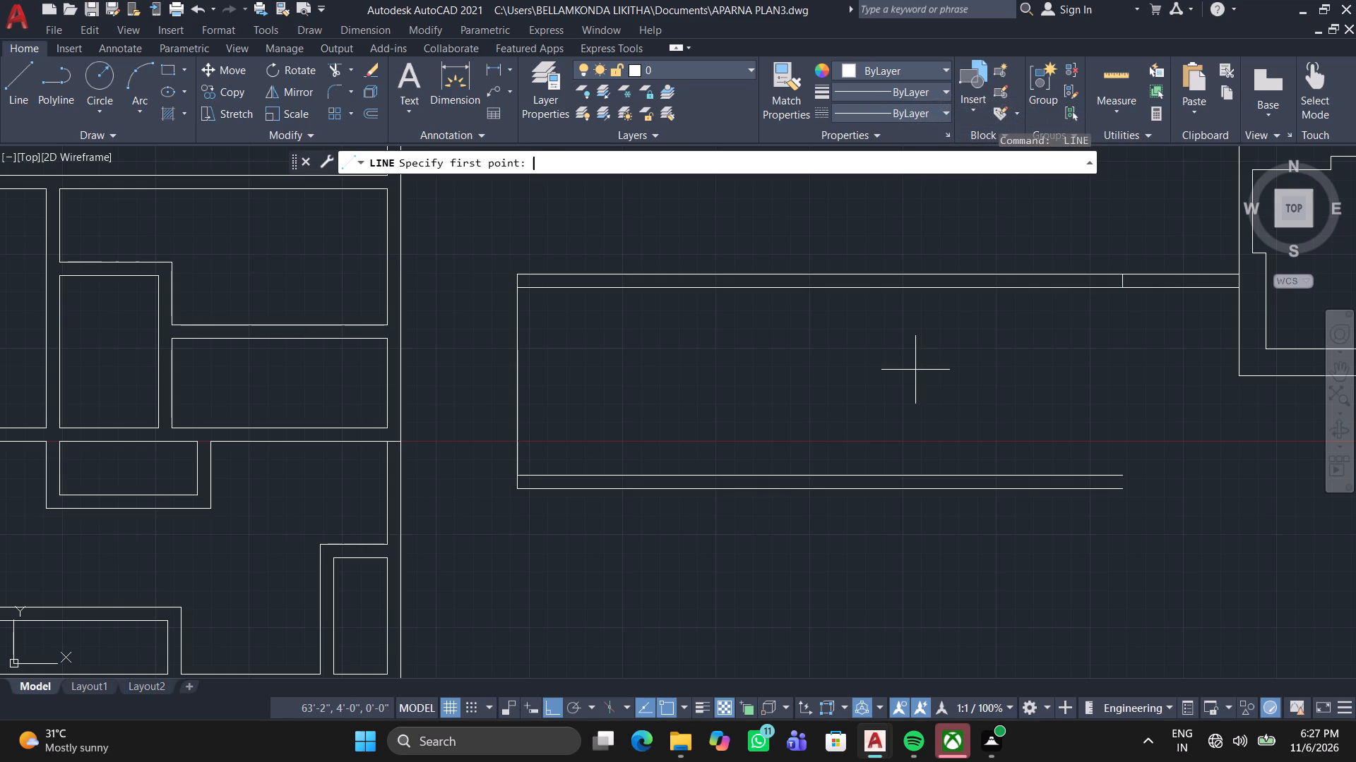
click(1119, 490)
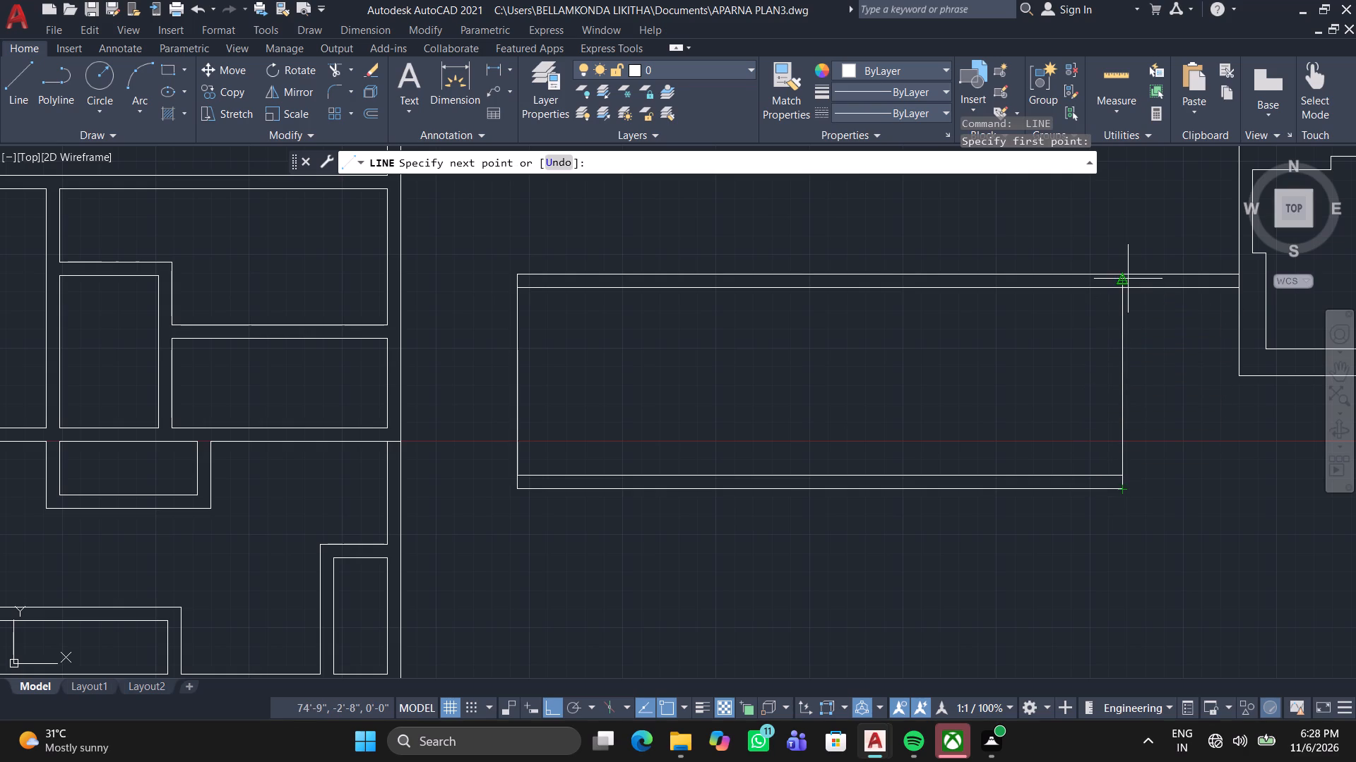
click(1124, 270)
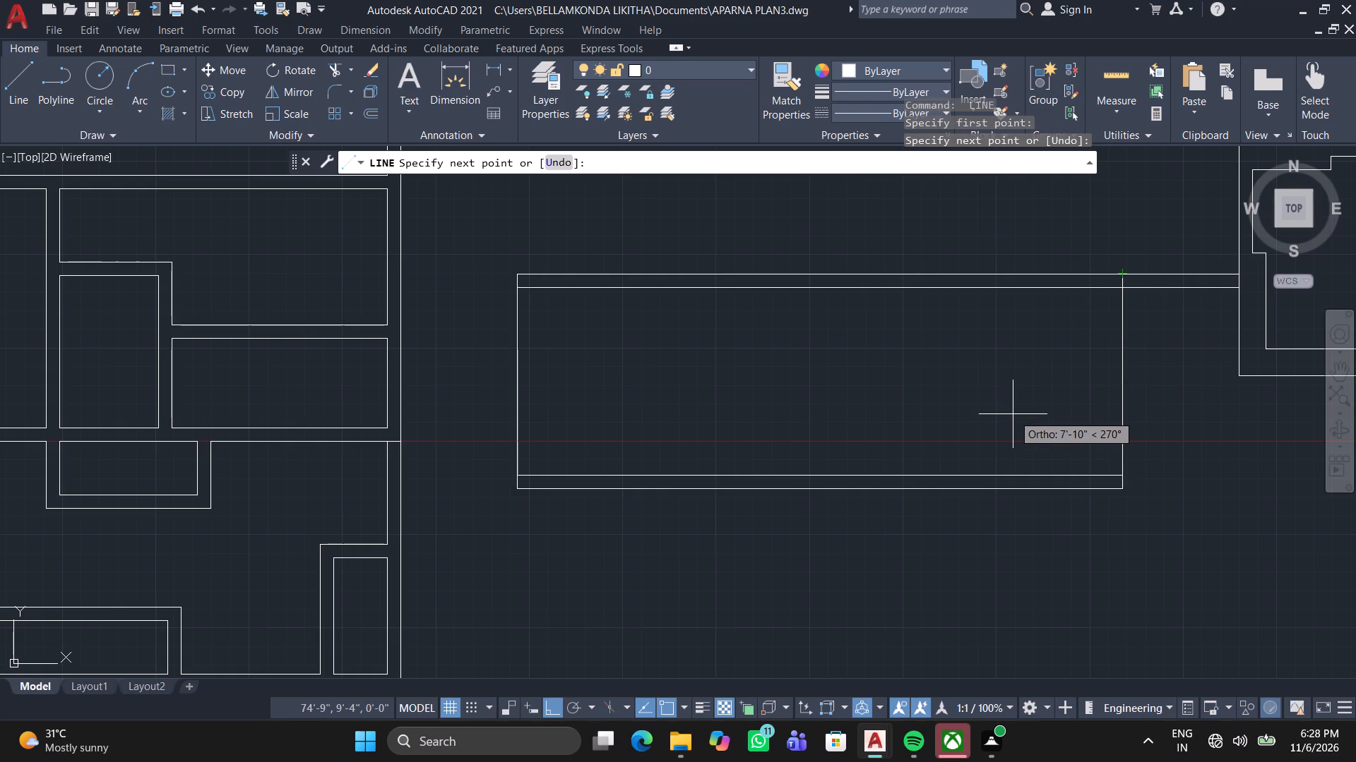
key(space)
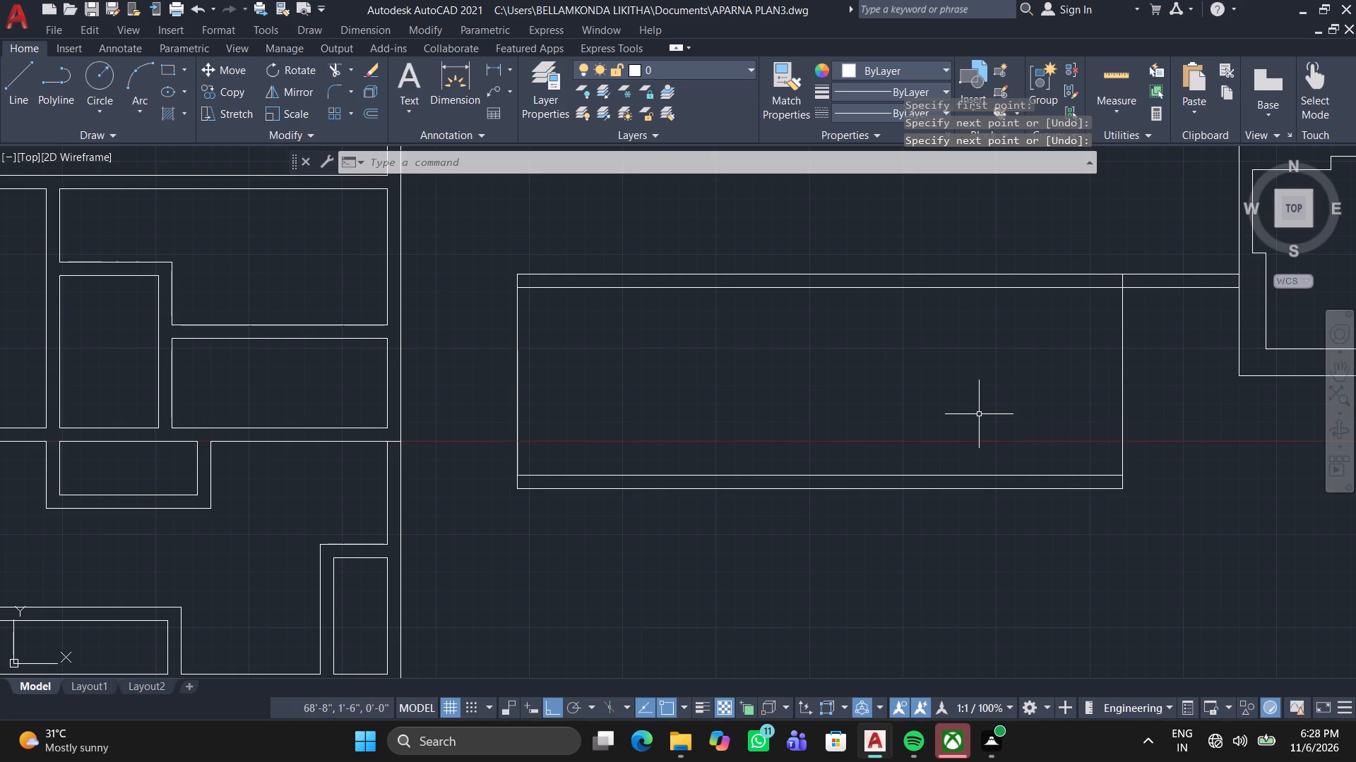
Offset the east and west closing lines of the long room block 9" inward to form the end walls' thickness.
key(o)
key(Return)
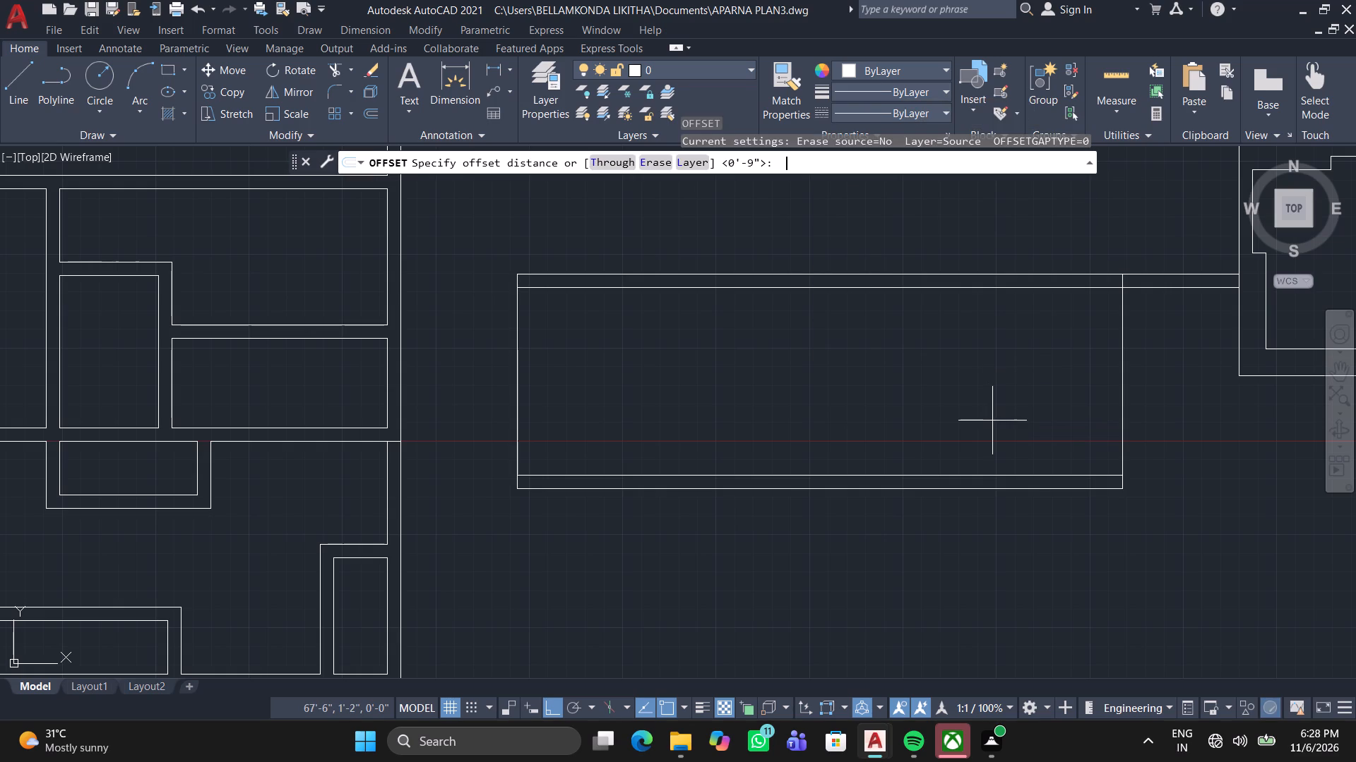
key(space)
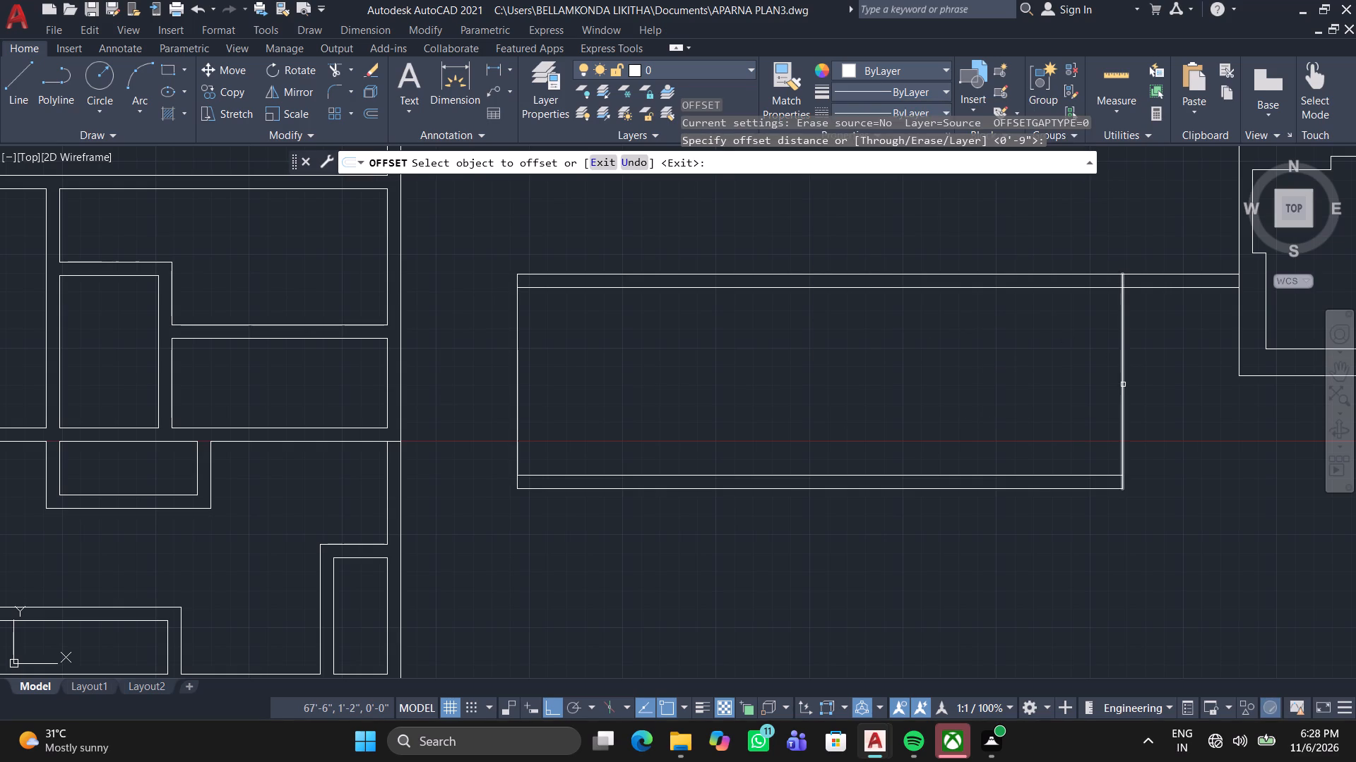
click(1123, 385)
click(1093, 389)
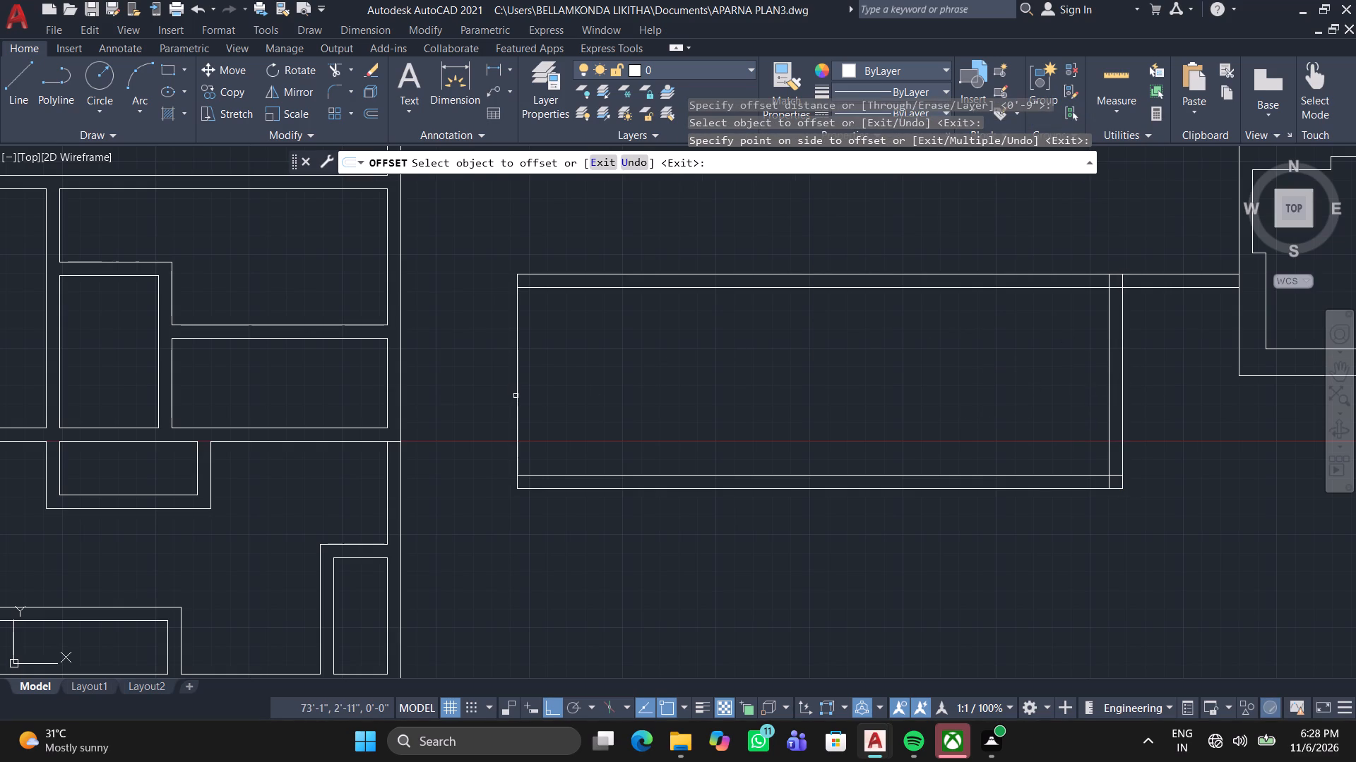
click(516, 403)
click(602, 406)
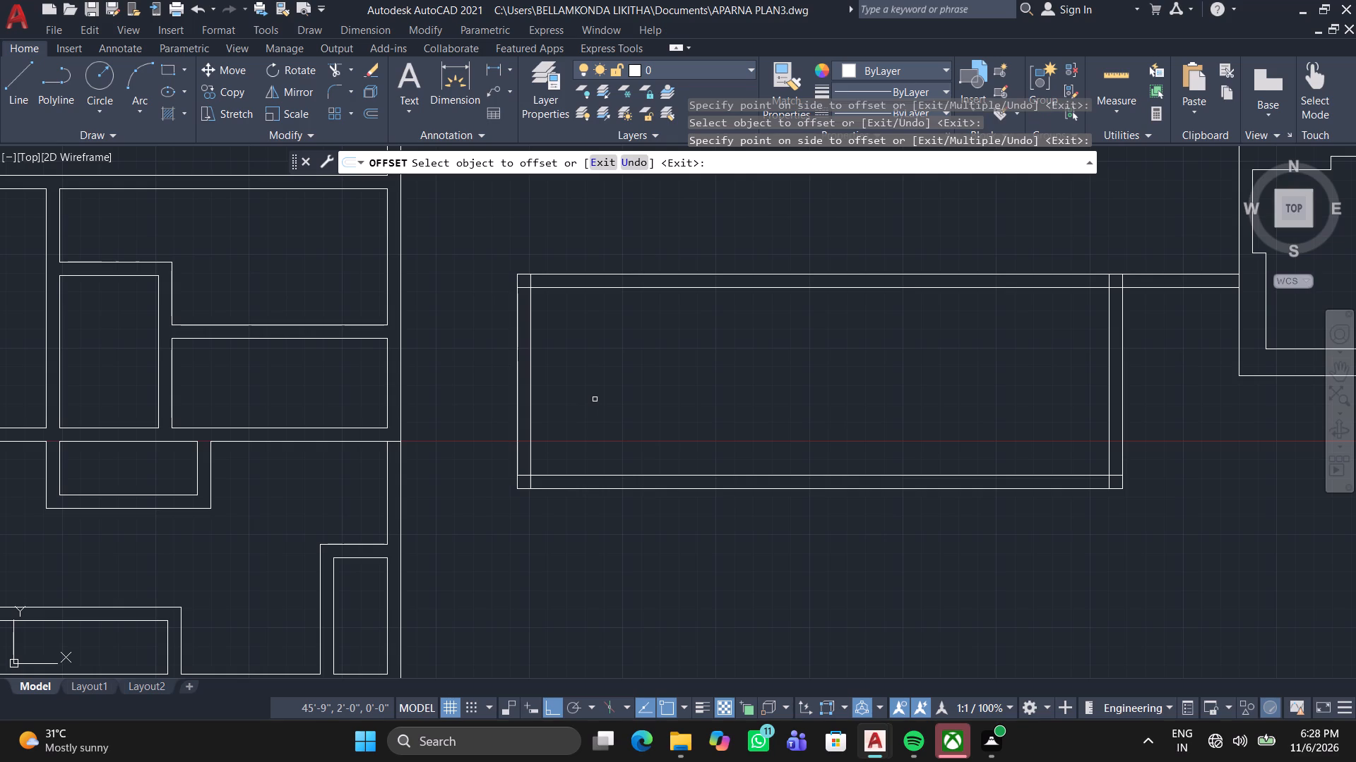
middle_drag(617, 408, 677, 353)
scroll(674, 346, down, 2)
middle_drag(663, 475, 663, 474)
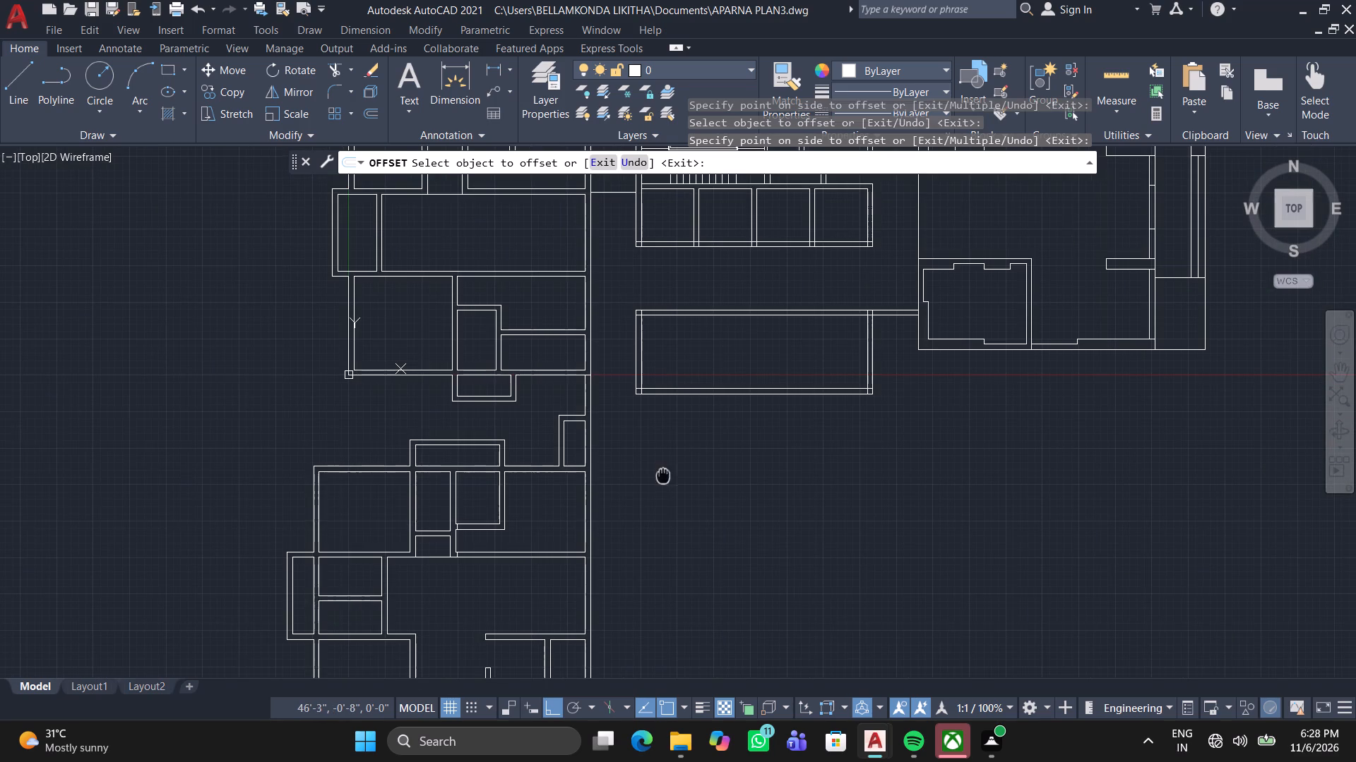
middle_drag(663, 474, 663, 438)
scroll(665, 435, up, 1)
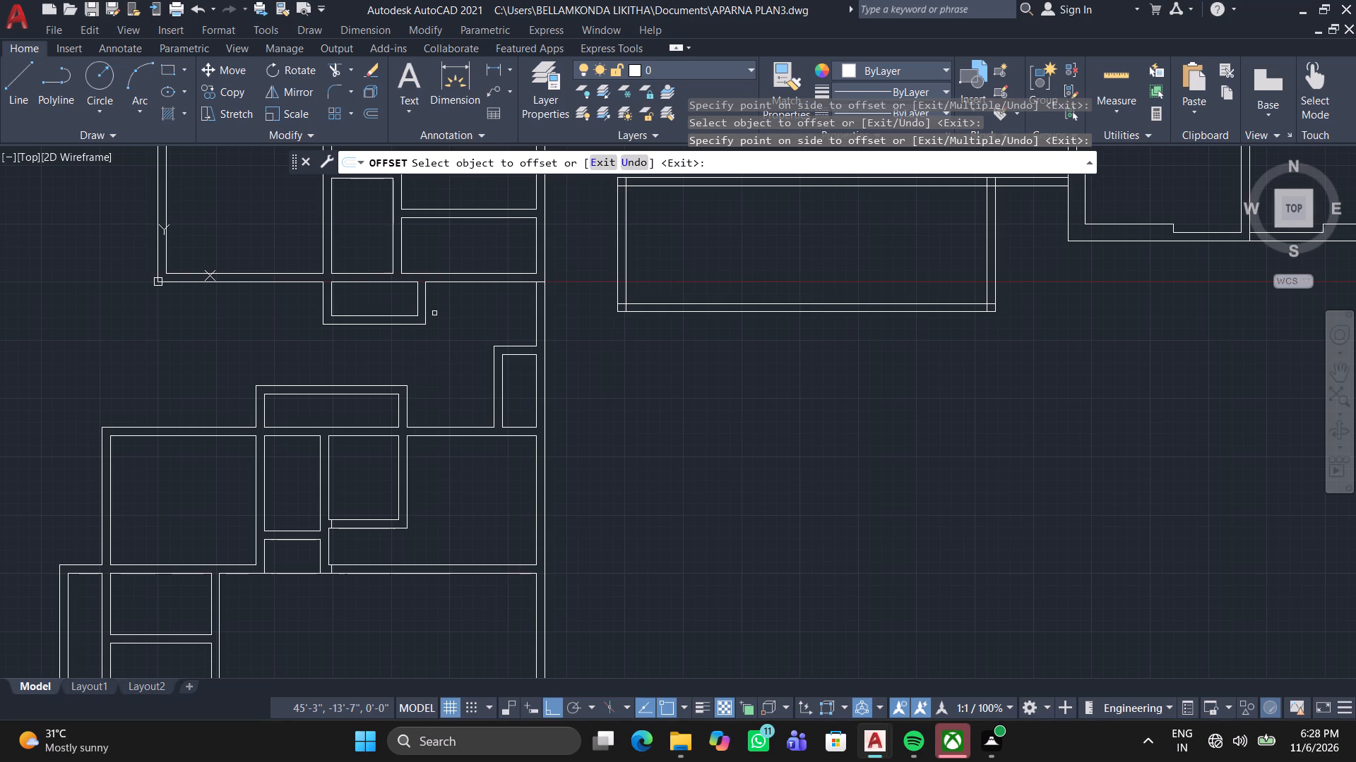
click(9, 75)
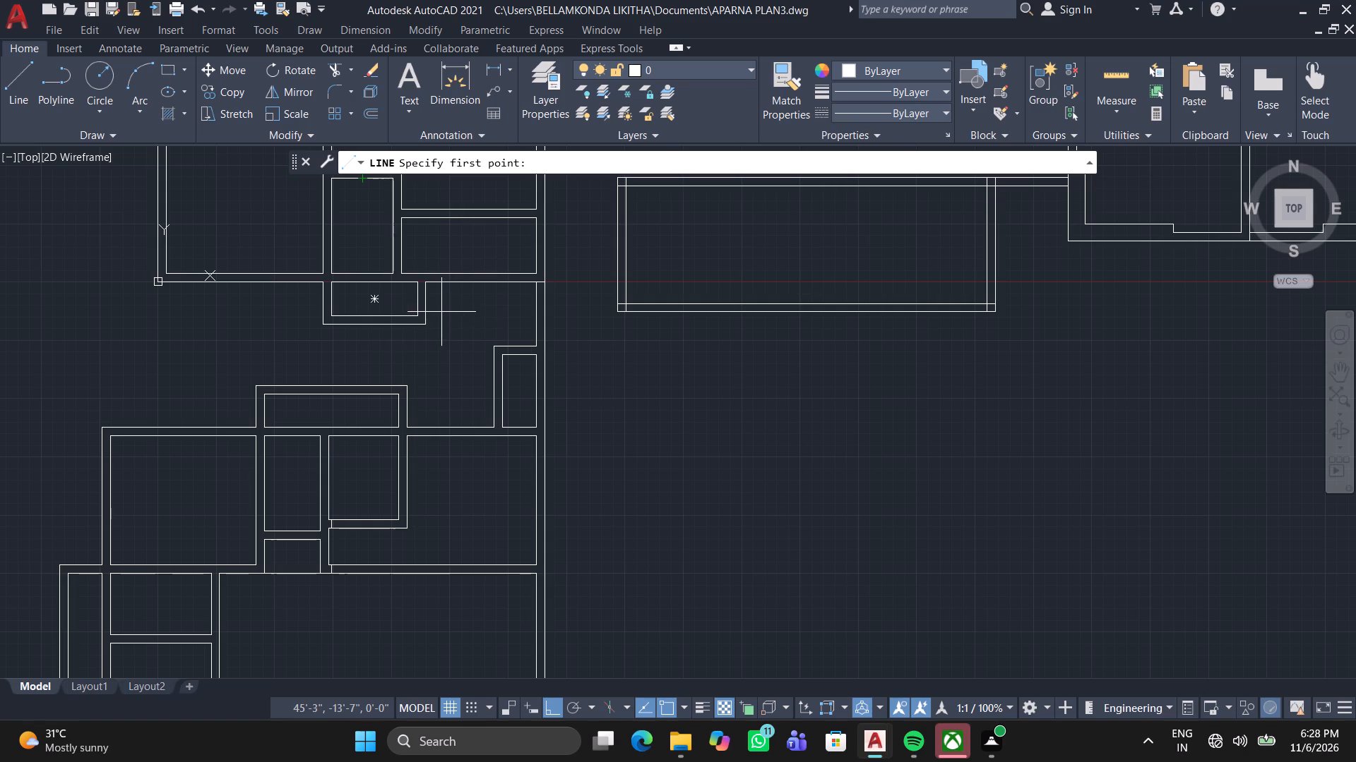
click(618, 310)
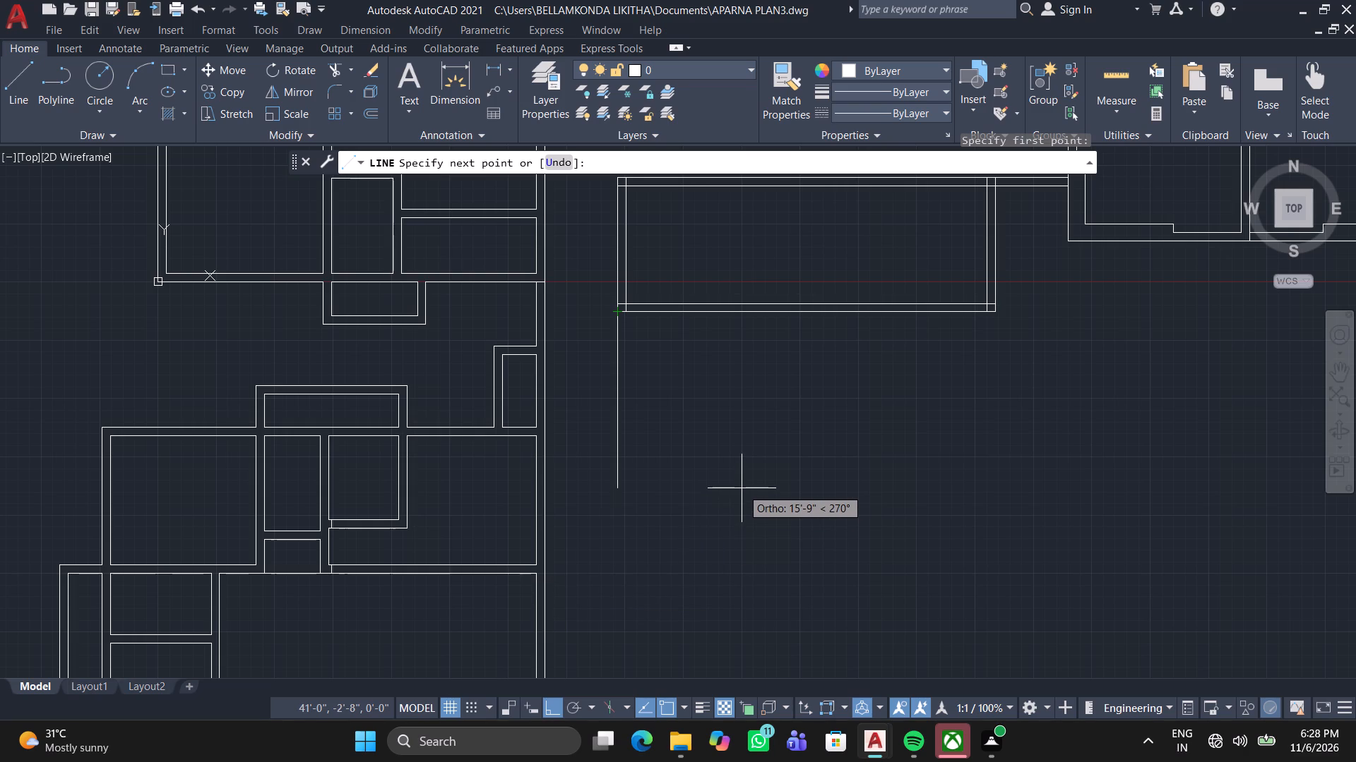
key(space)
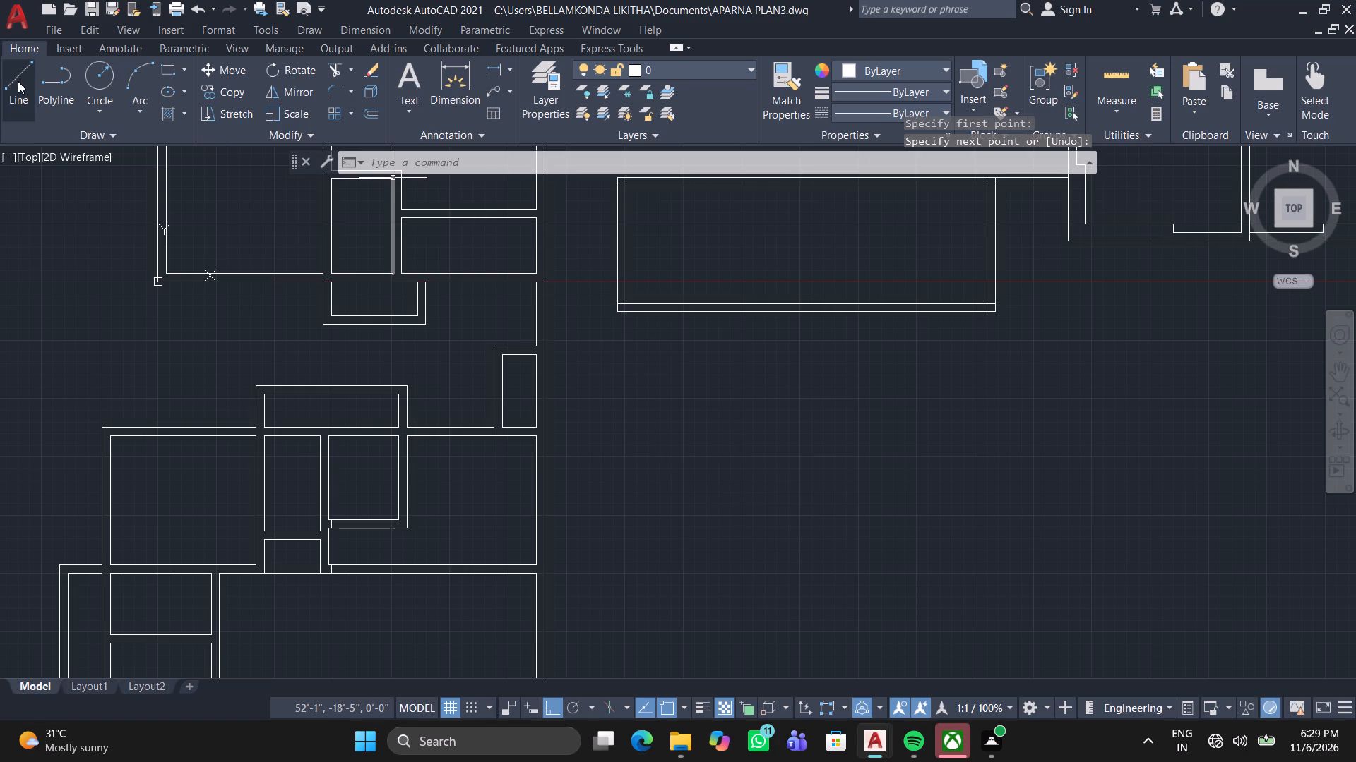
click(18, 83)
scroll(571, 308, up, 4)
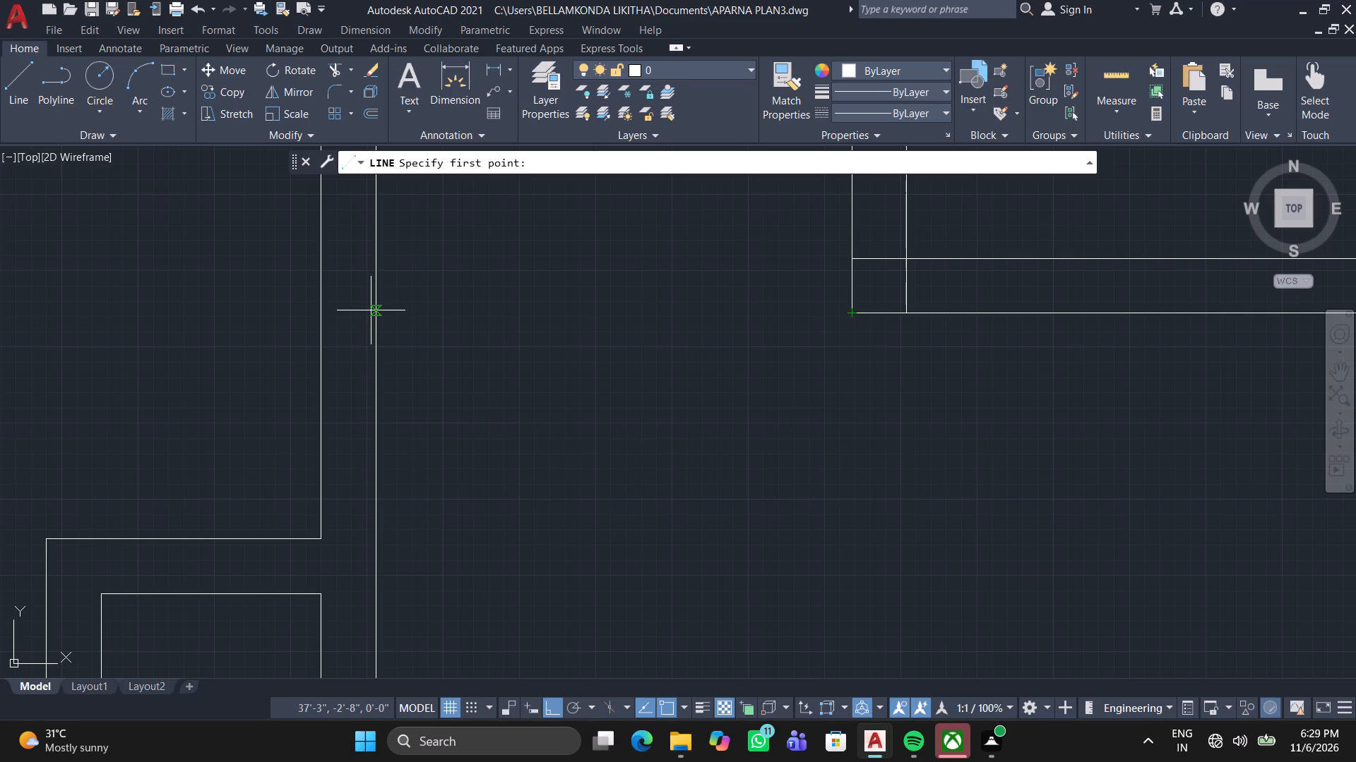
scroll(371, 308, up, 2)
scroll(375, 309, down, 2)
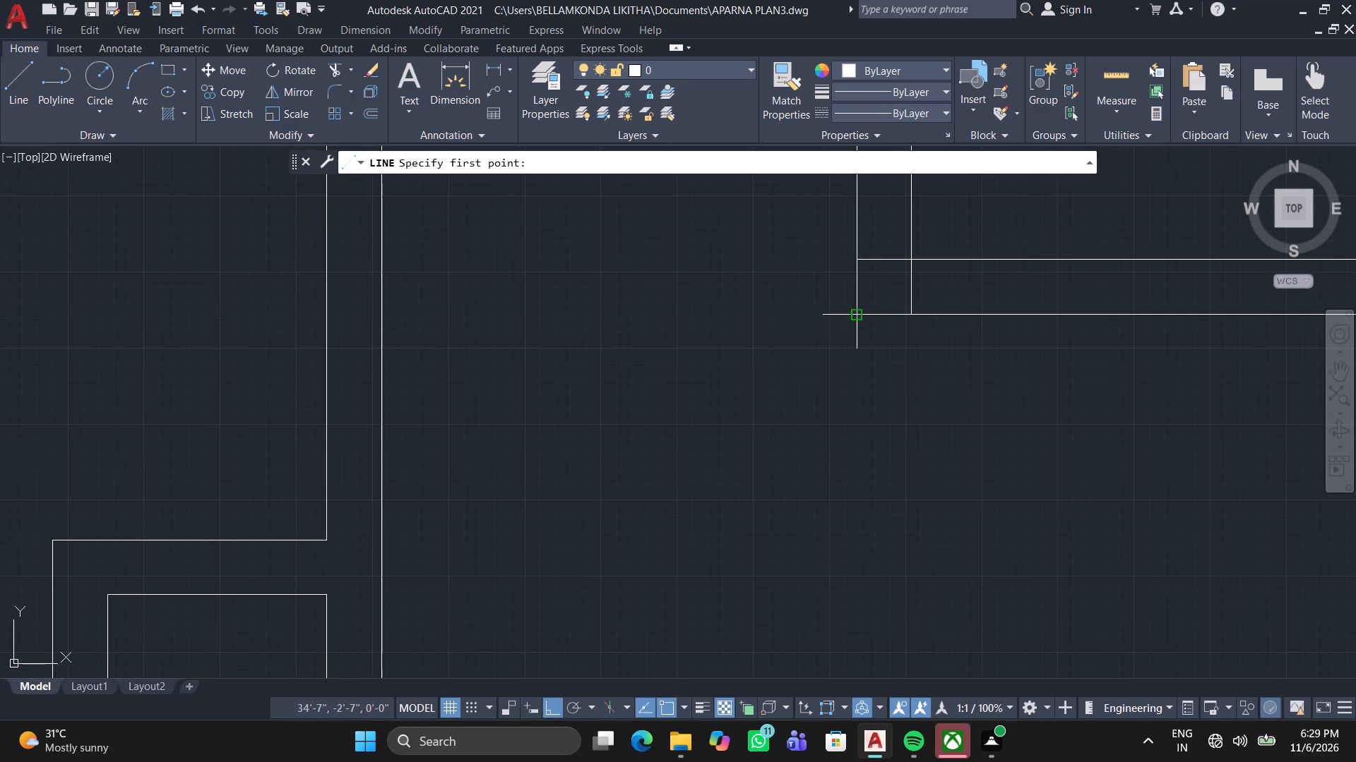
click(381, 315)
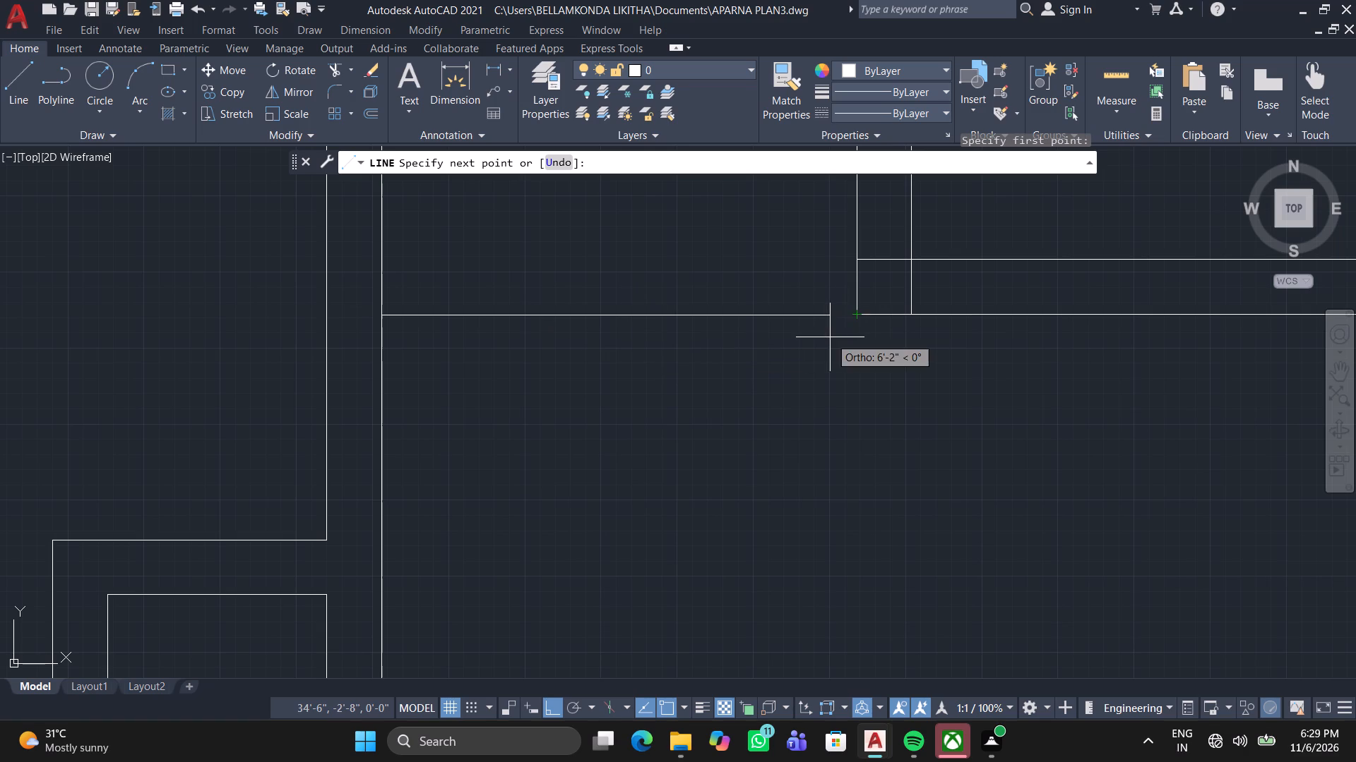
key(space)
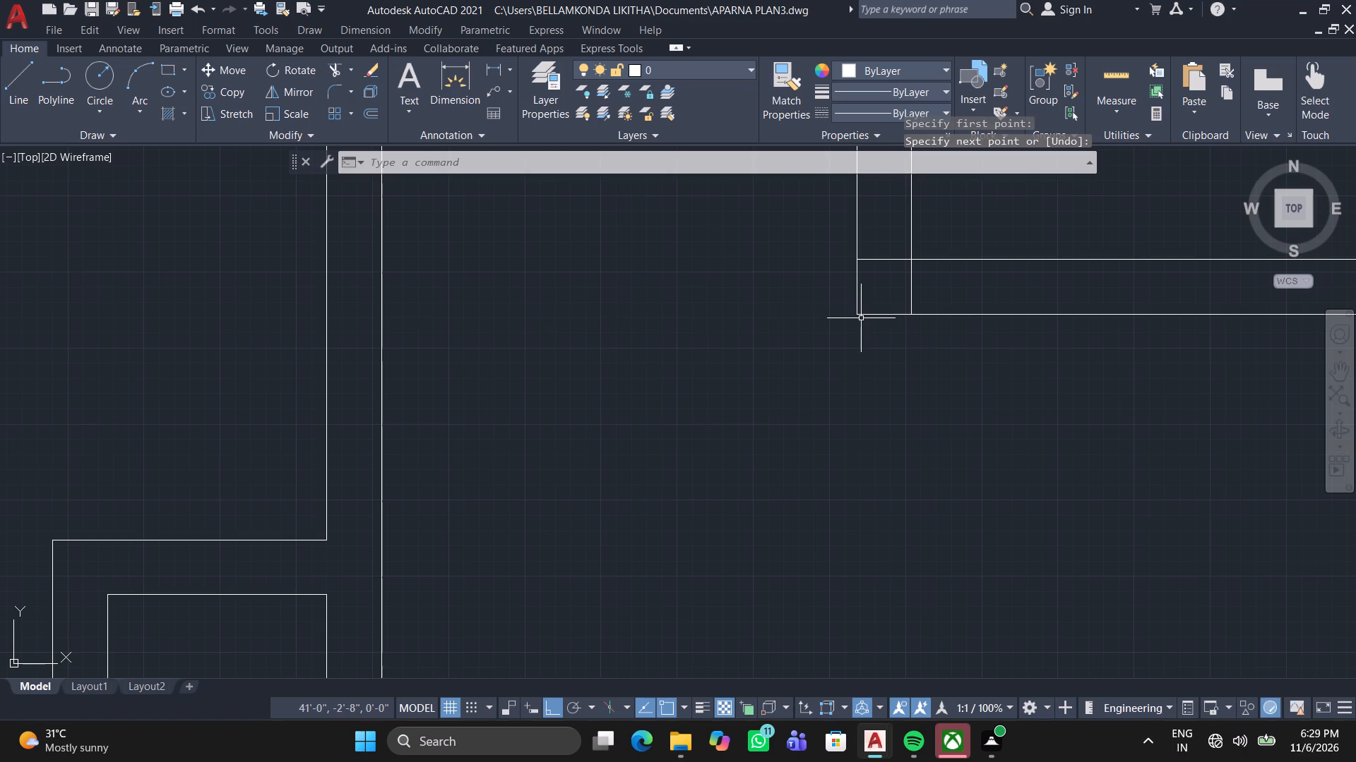
Draw a line from the room block's southwest corner west to the long vertical wall line, with a second segment 10' back east.
key(space)
click(859, 318)
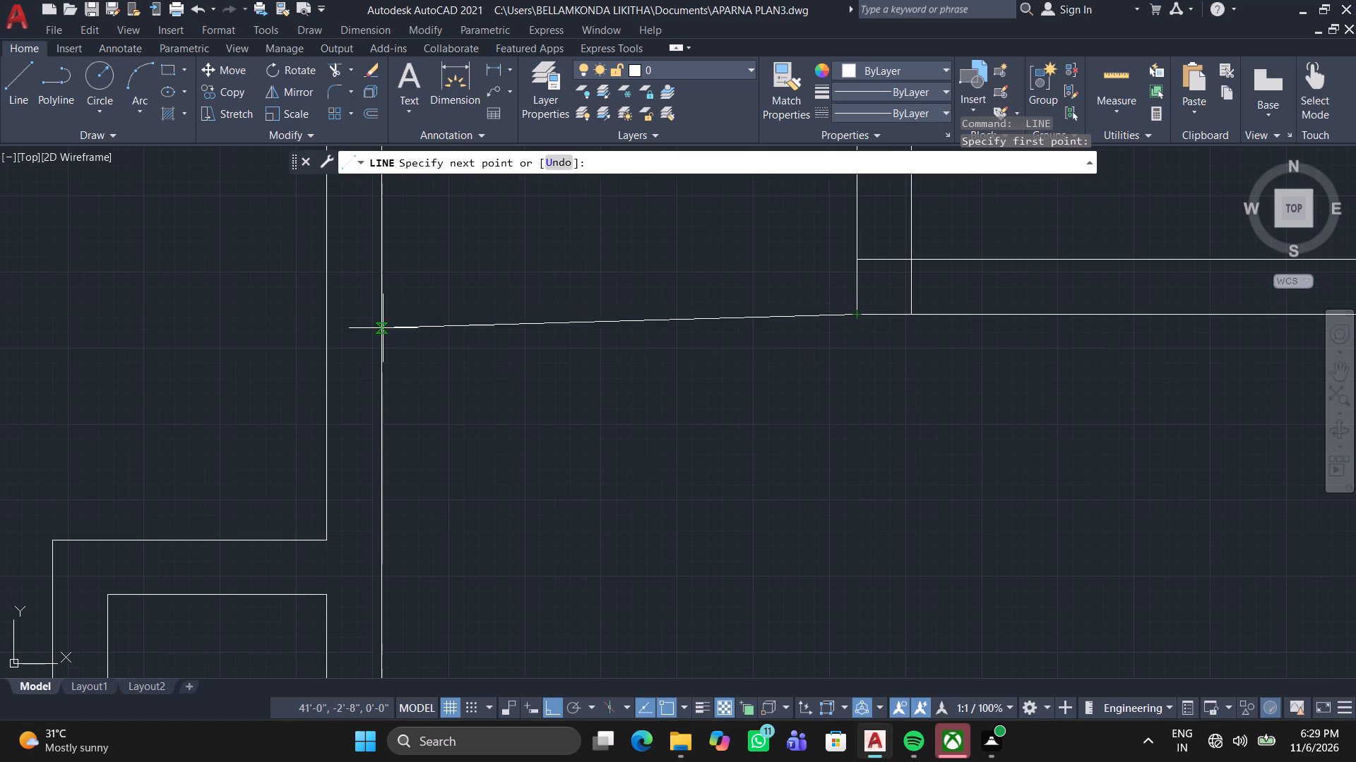
click(385, 314)
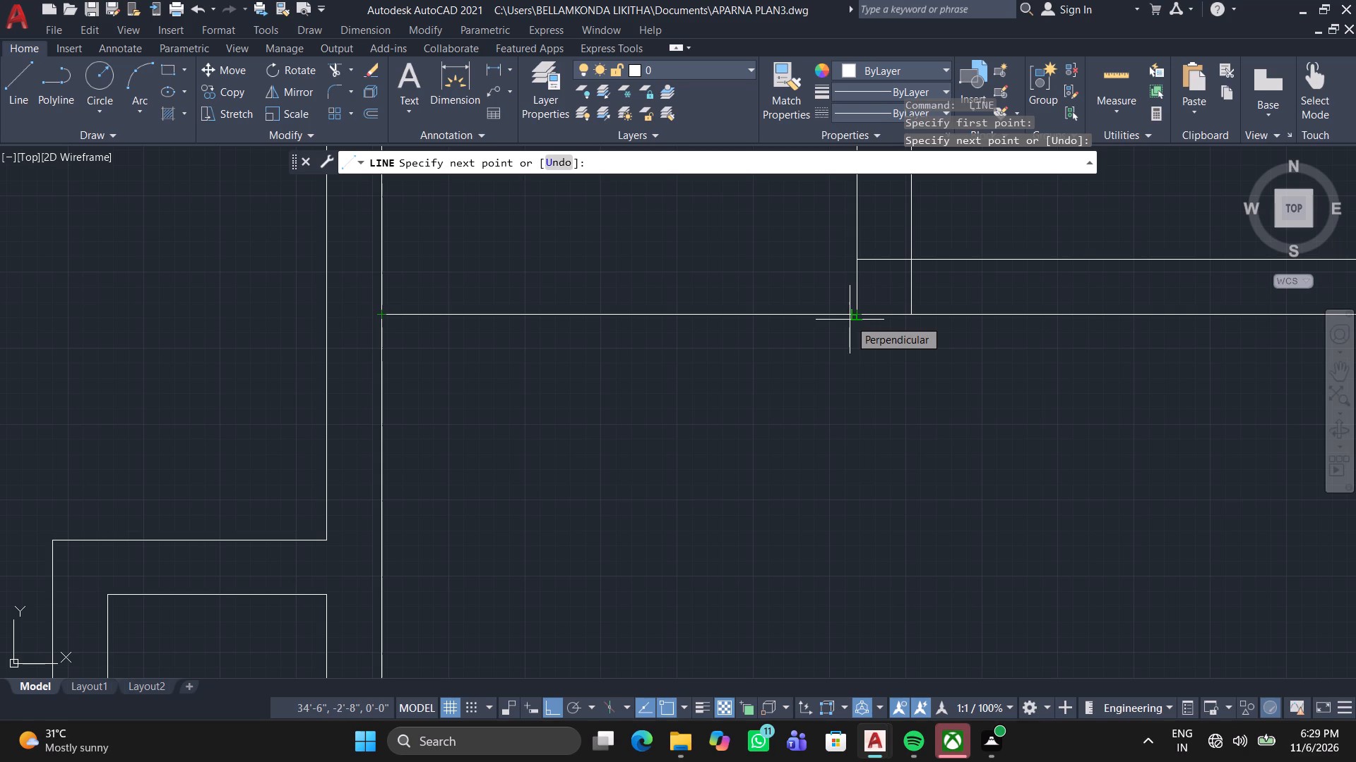
text(10)
key(apostrophe)
key(Return)
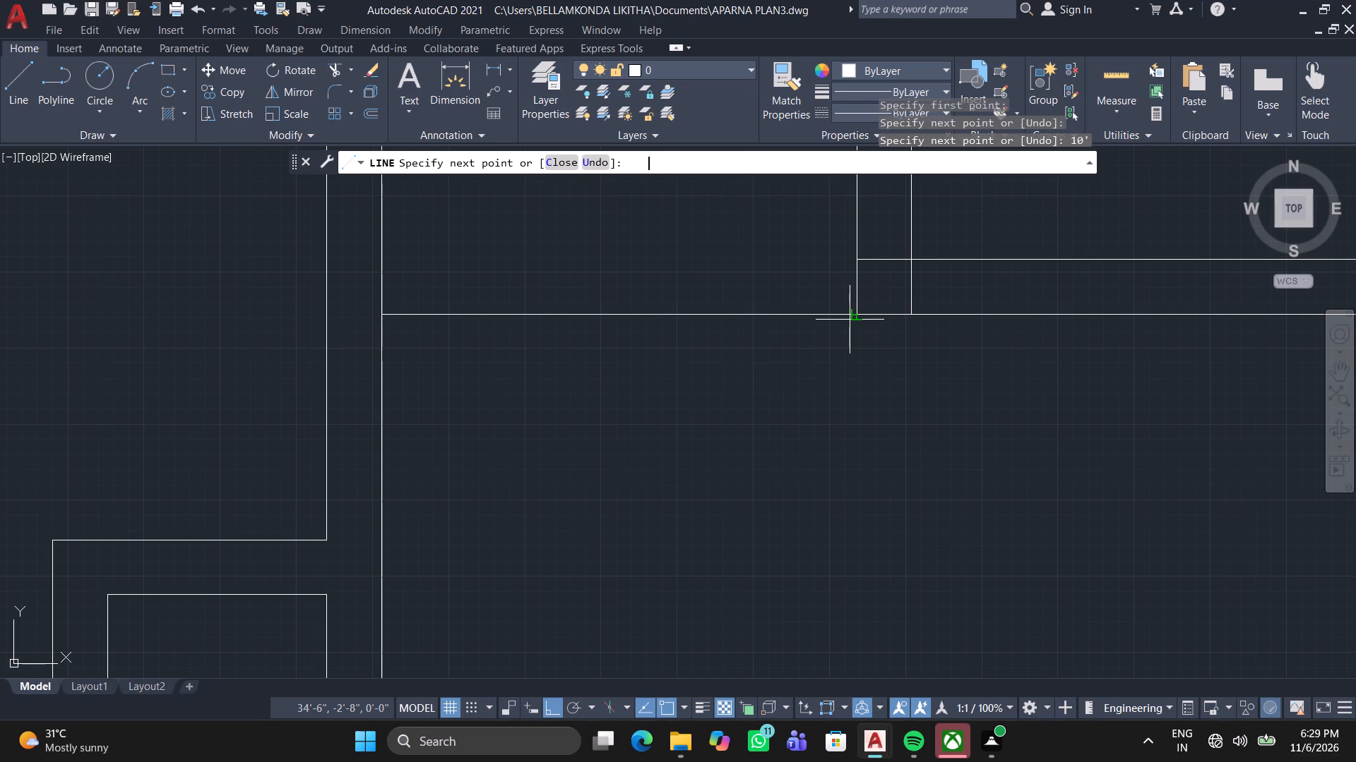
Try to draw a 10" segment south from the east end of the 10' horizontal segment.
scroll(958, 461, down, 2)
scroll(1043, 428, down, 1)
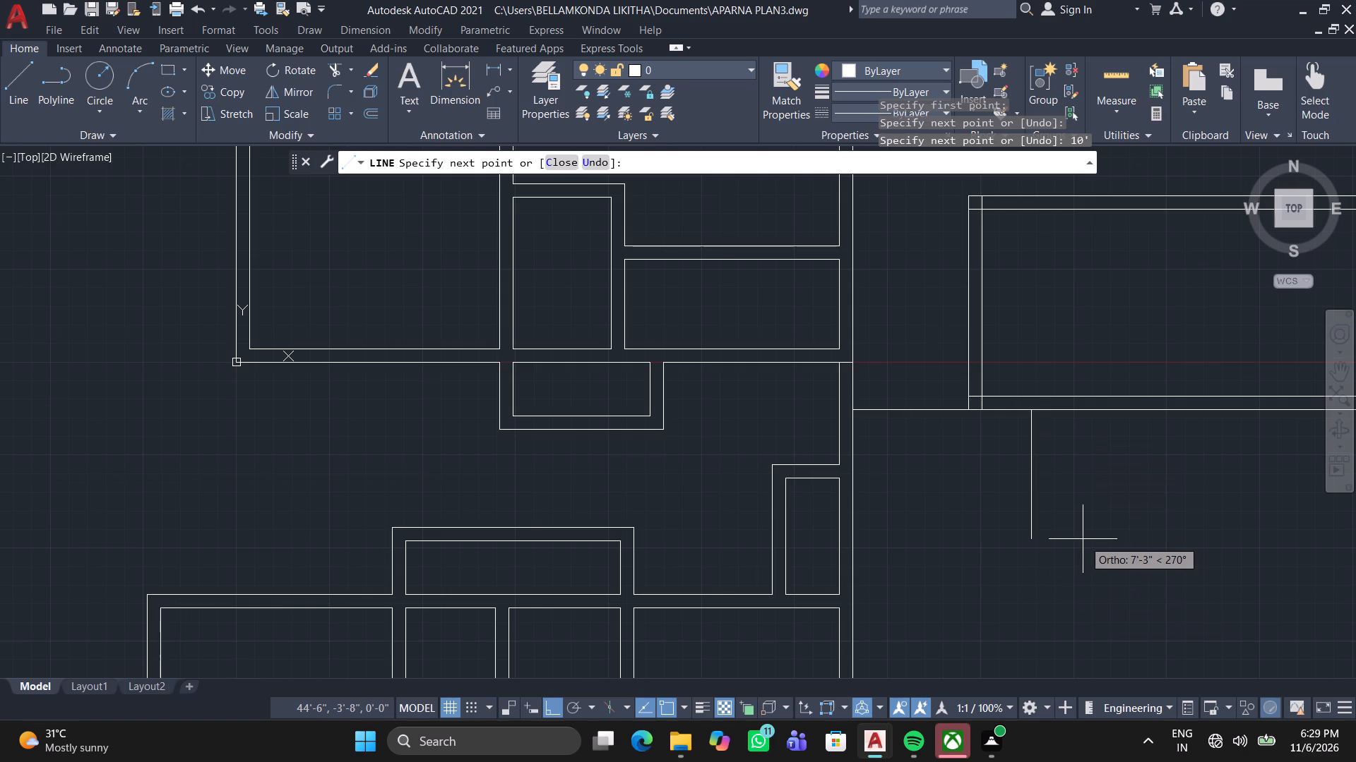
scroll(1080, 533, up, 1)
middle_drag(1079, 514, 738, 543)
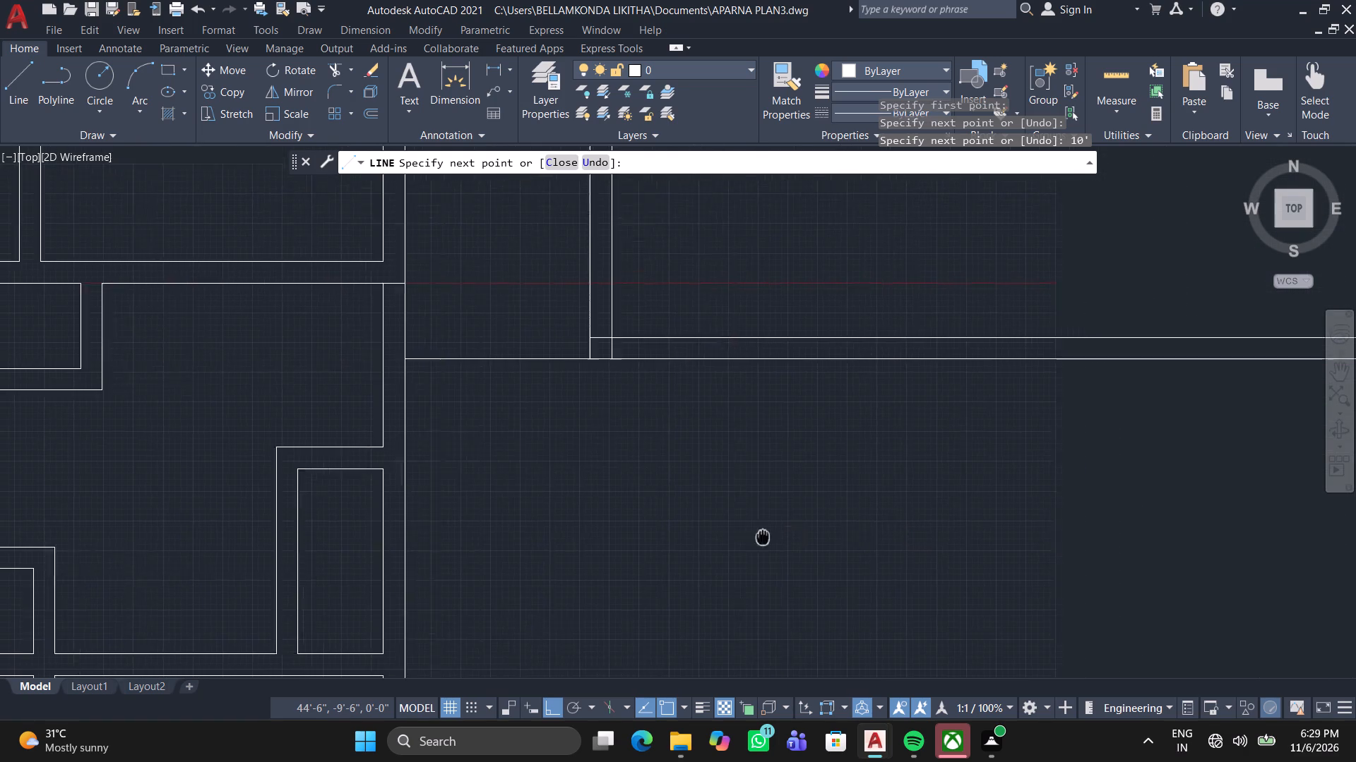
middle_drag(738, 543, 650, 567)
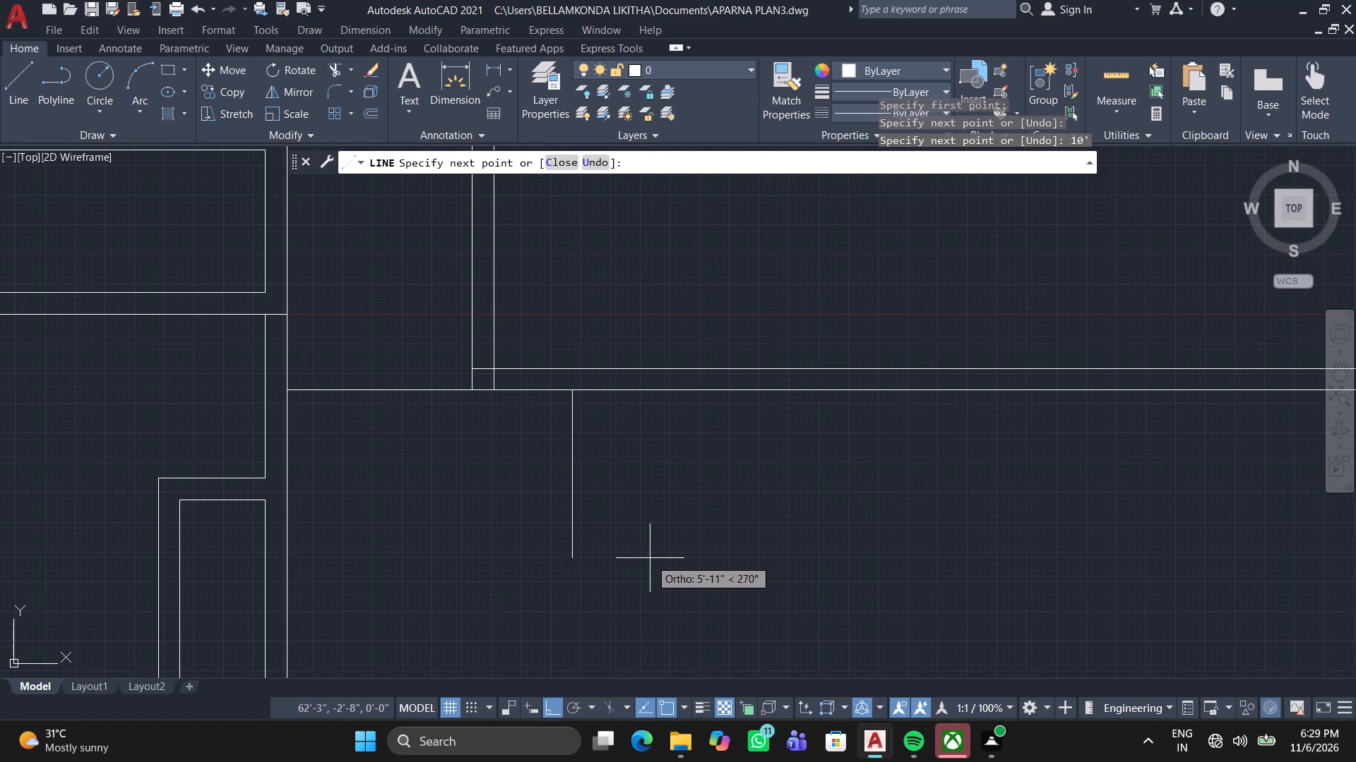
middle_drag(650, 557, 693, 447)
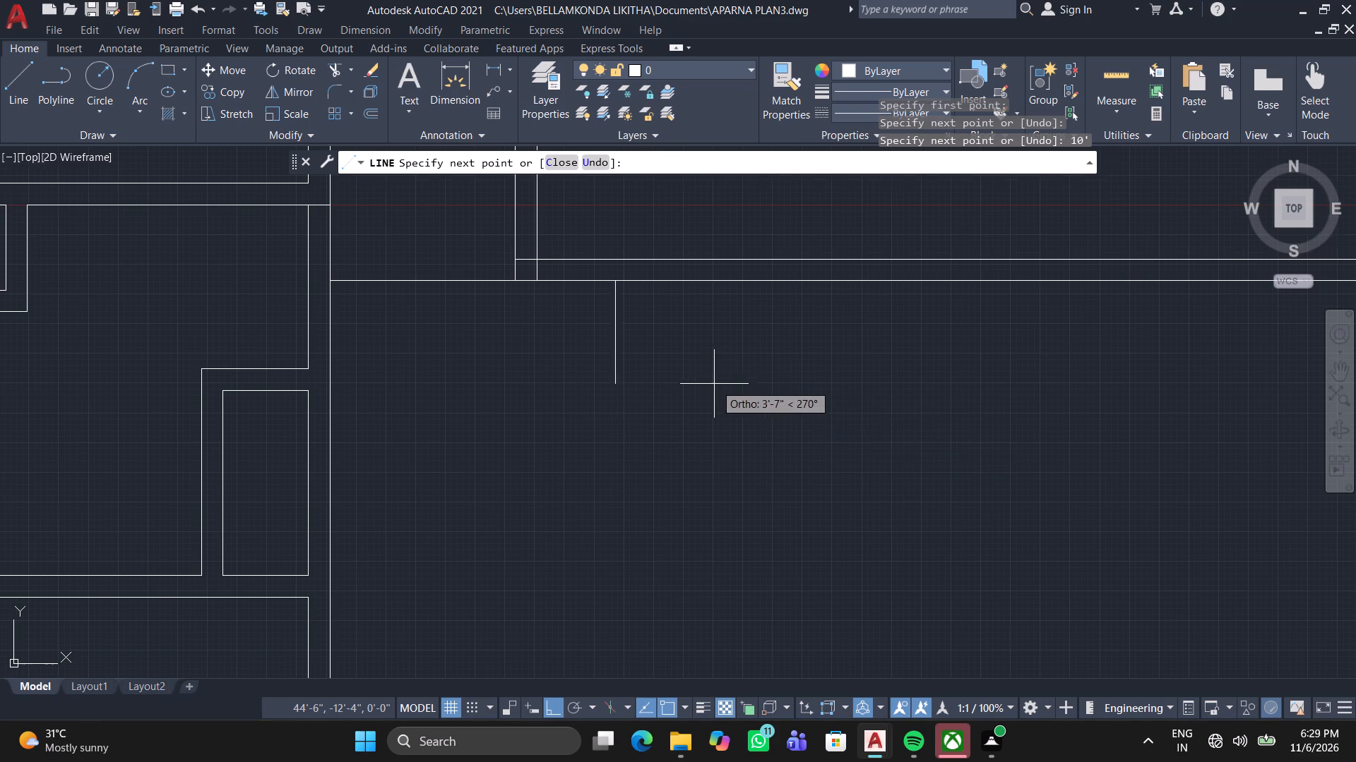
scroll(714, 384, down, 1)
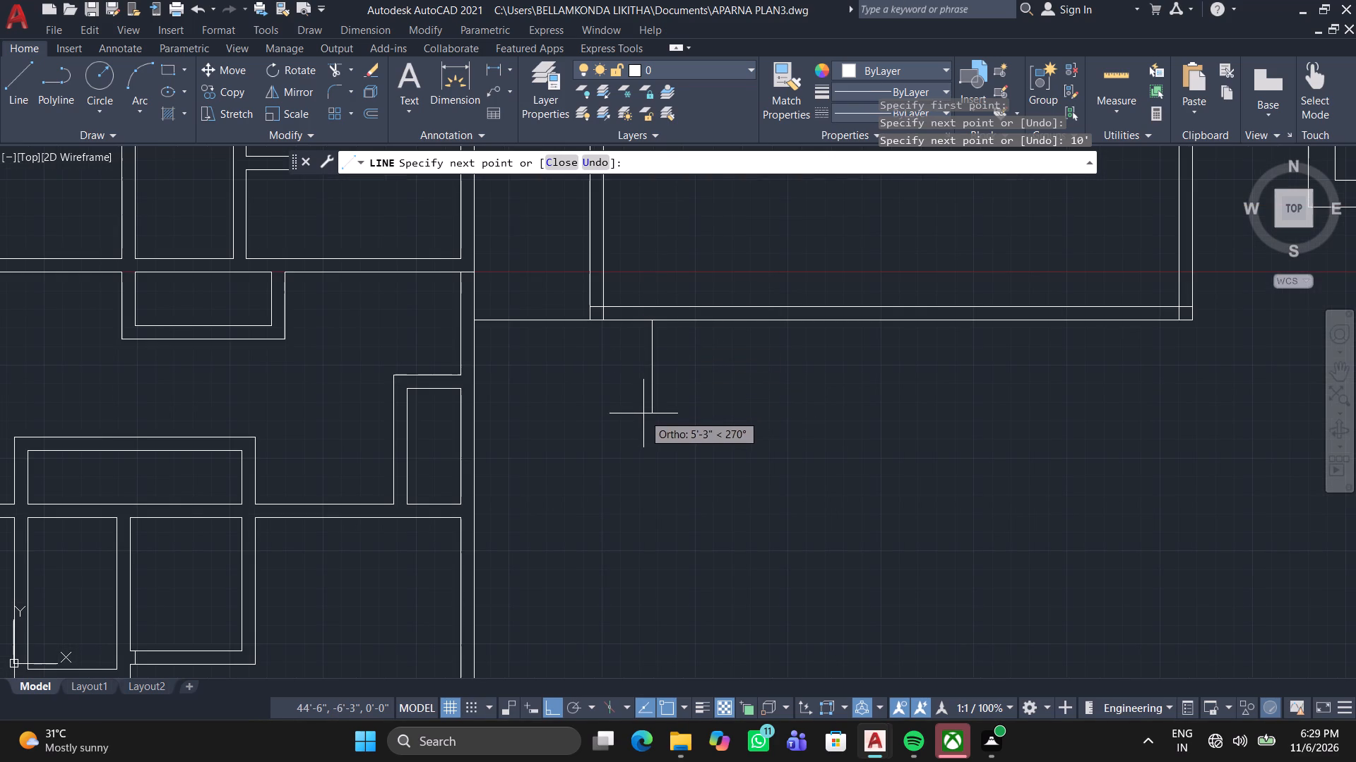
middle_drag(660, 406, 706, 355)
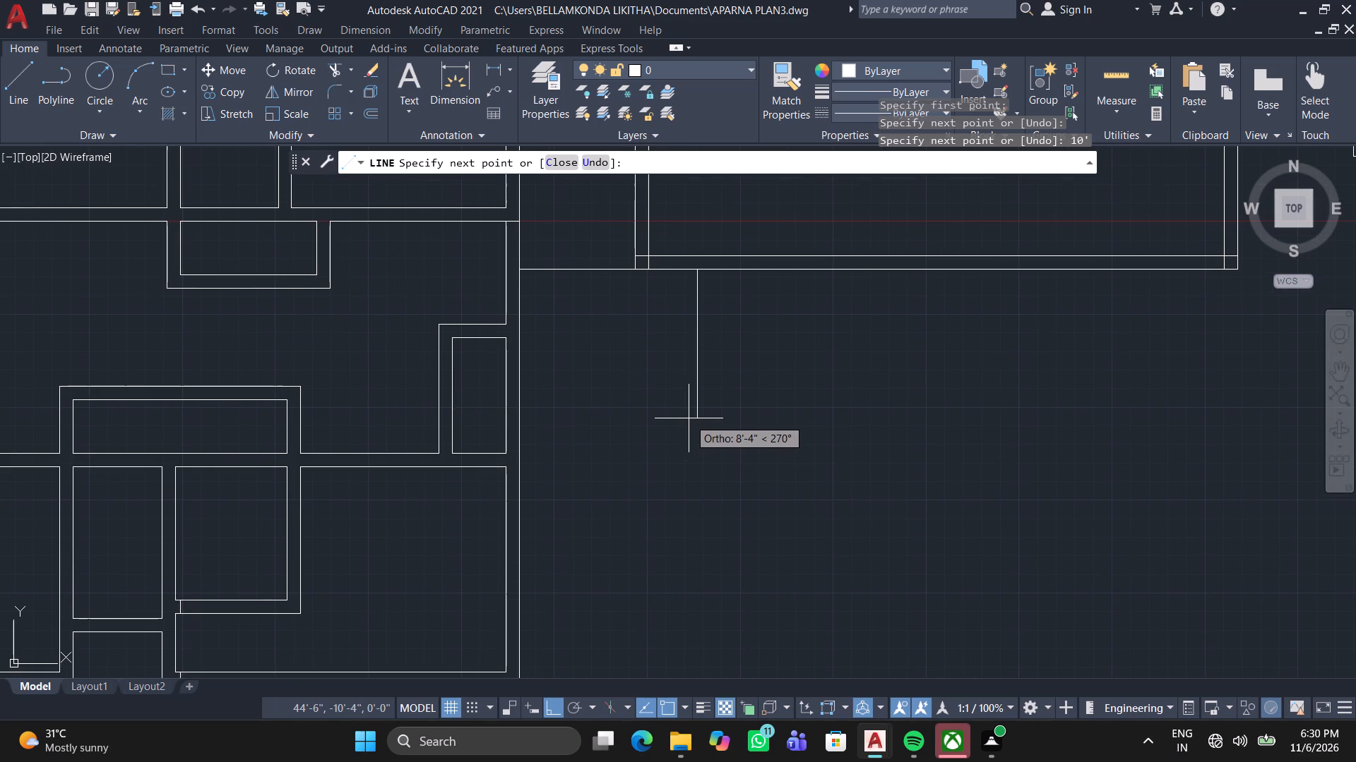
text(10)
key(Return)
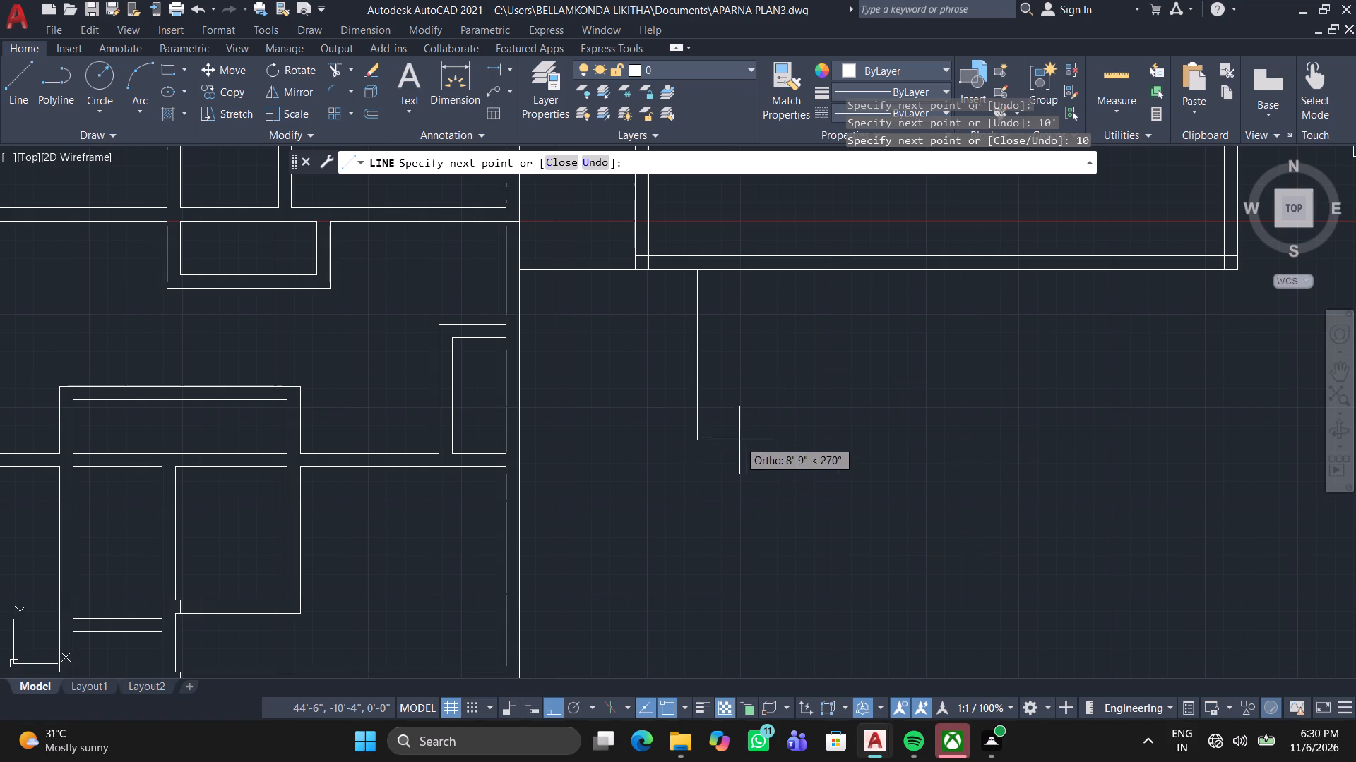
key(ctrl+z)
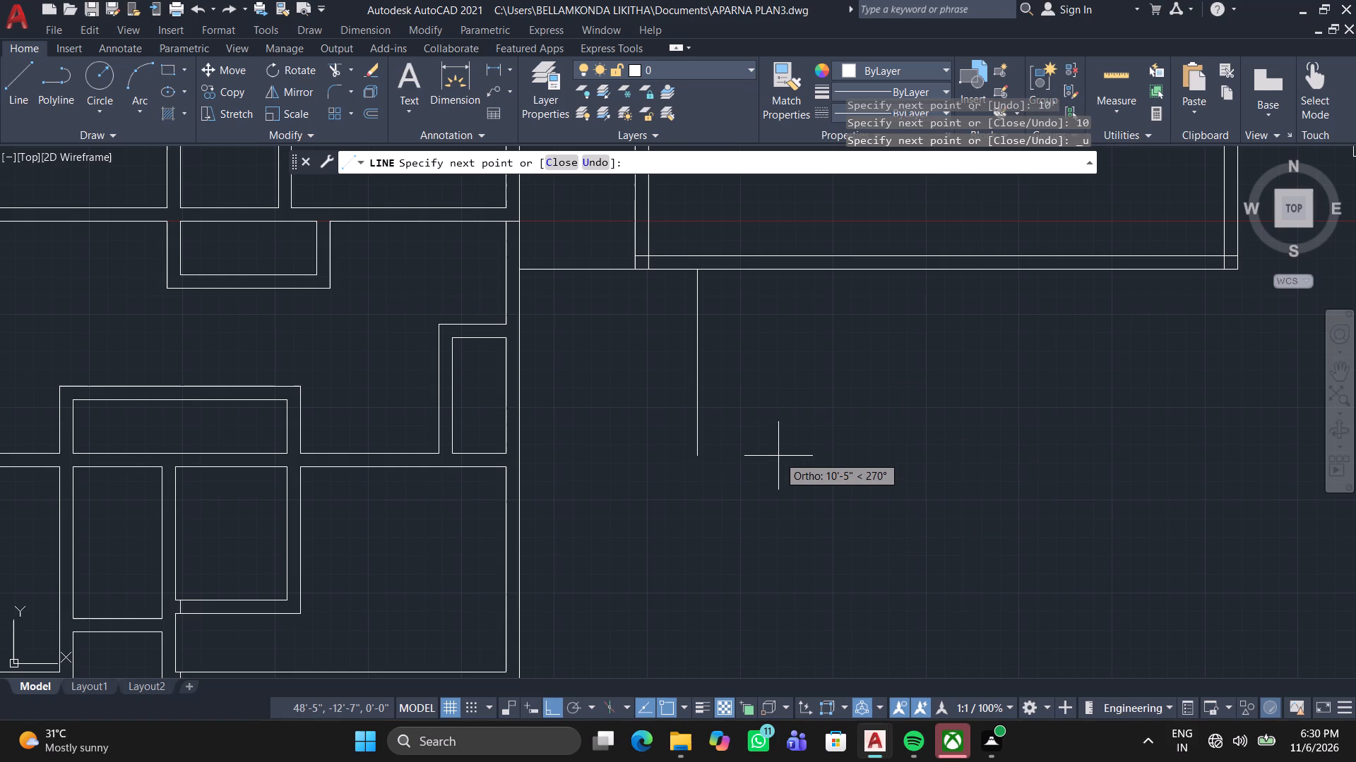
Continue the line south from the 10' segment's east end with a 10' segment and a further 2' segment.
text(10)
key(apostrophe)
key(Return)
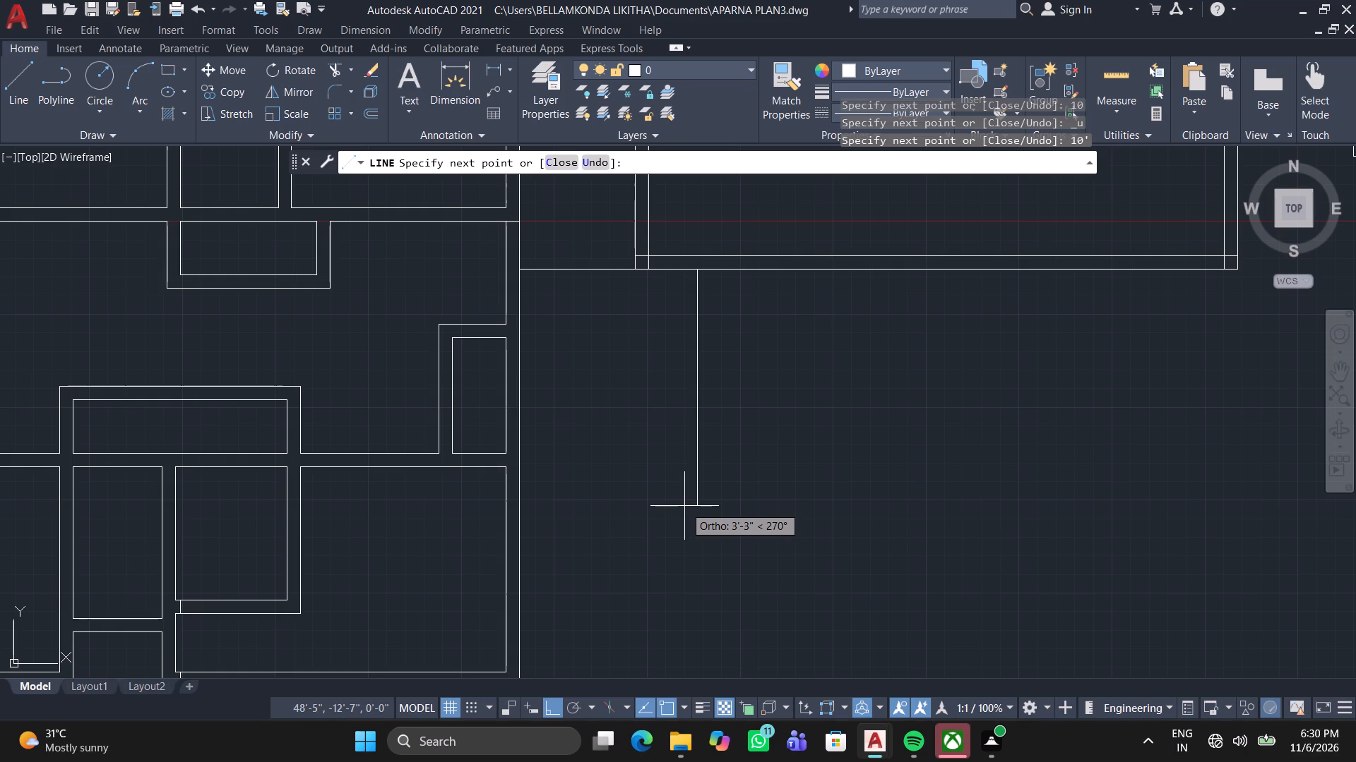
key(2)
key(apostrophe)
key(Return)
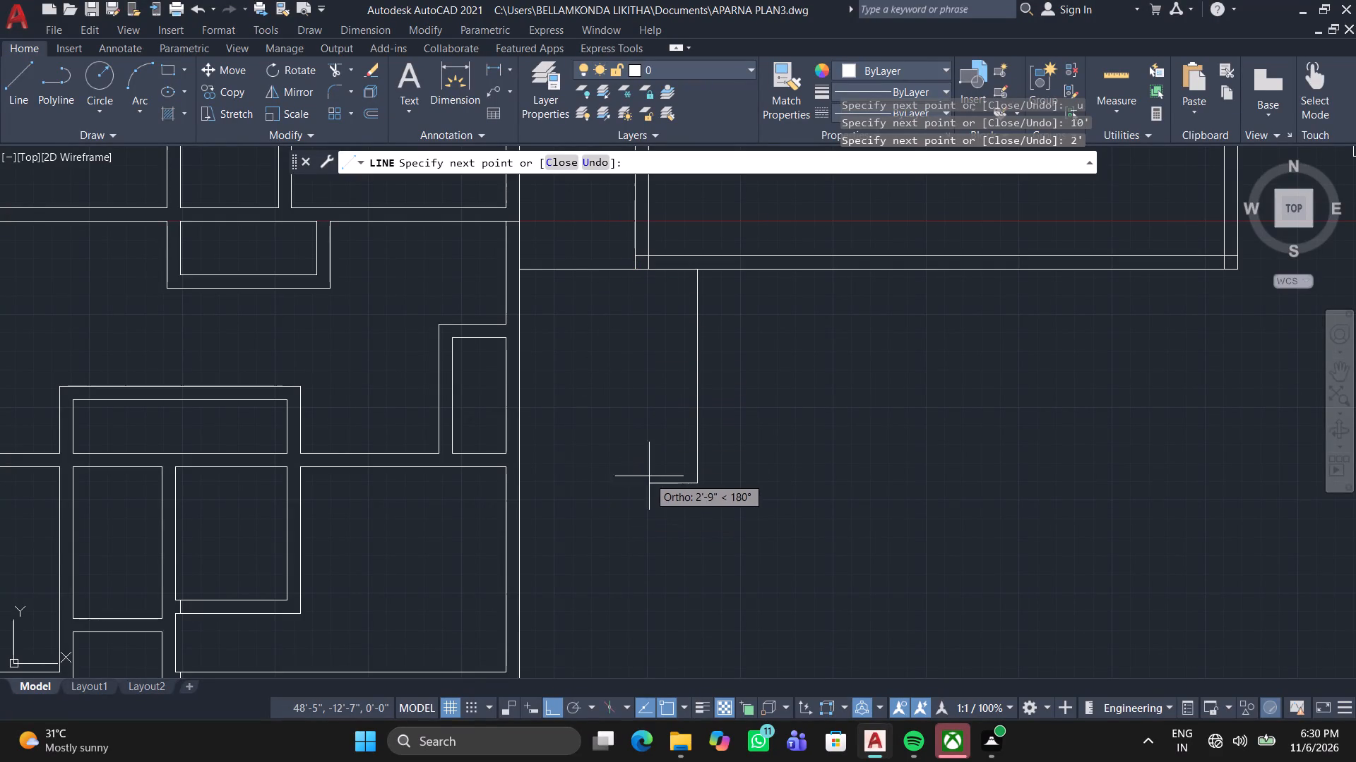
key(space)
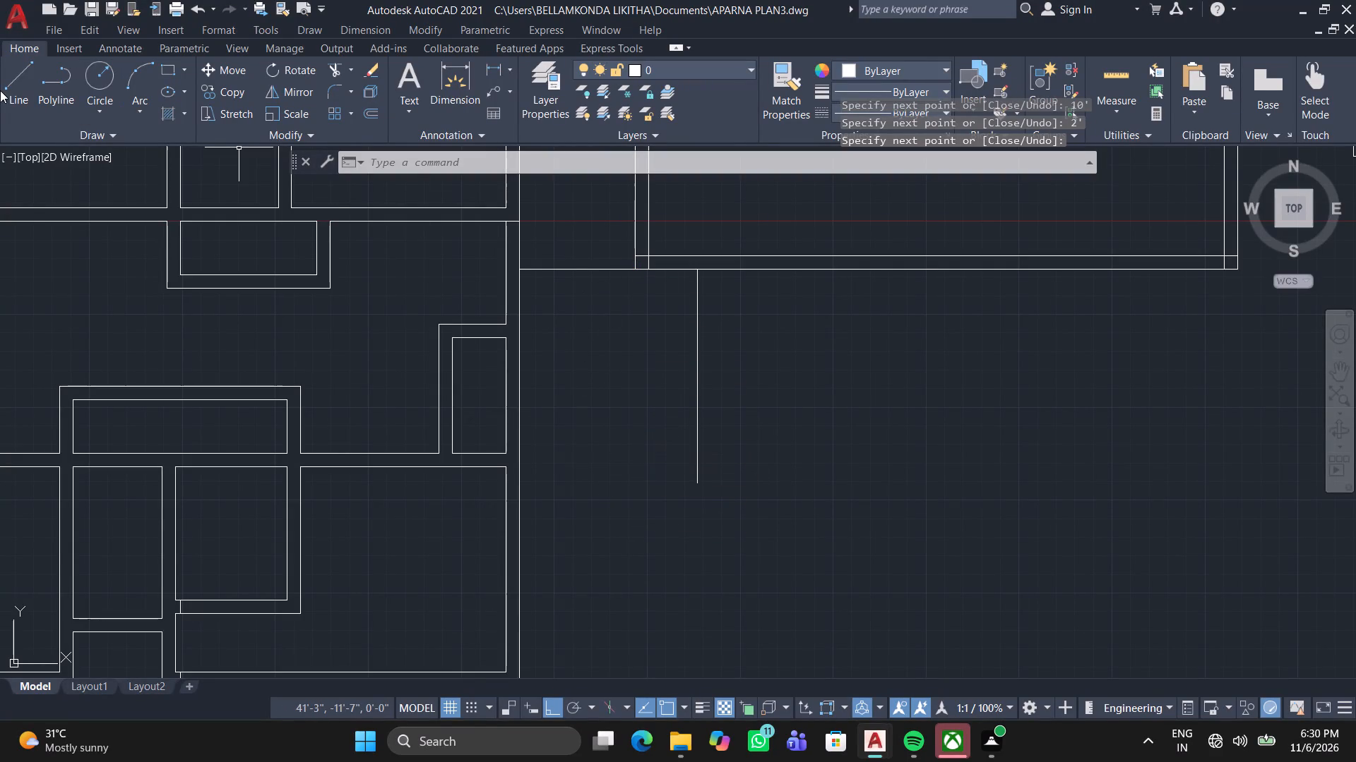
Draw a line 12' south from the long room block's southwest corner and east to the lower end of the 12' vertical line.
click(13, 91)
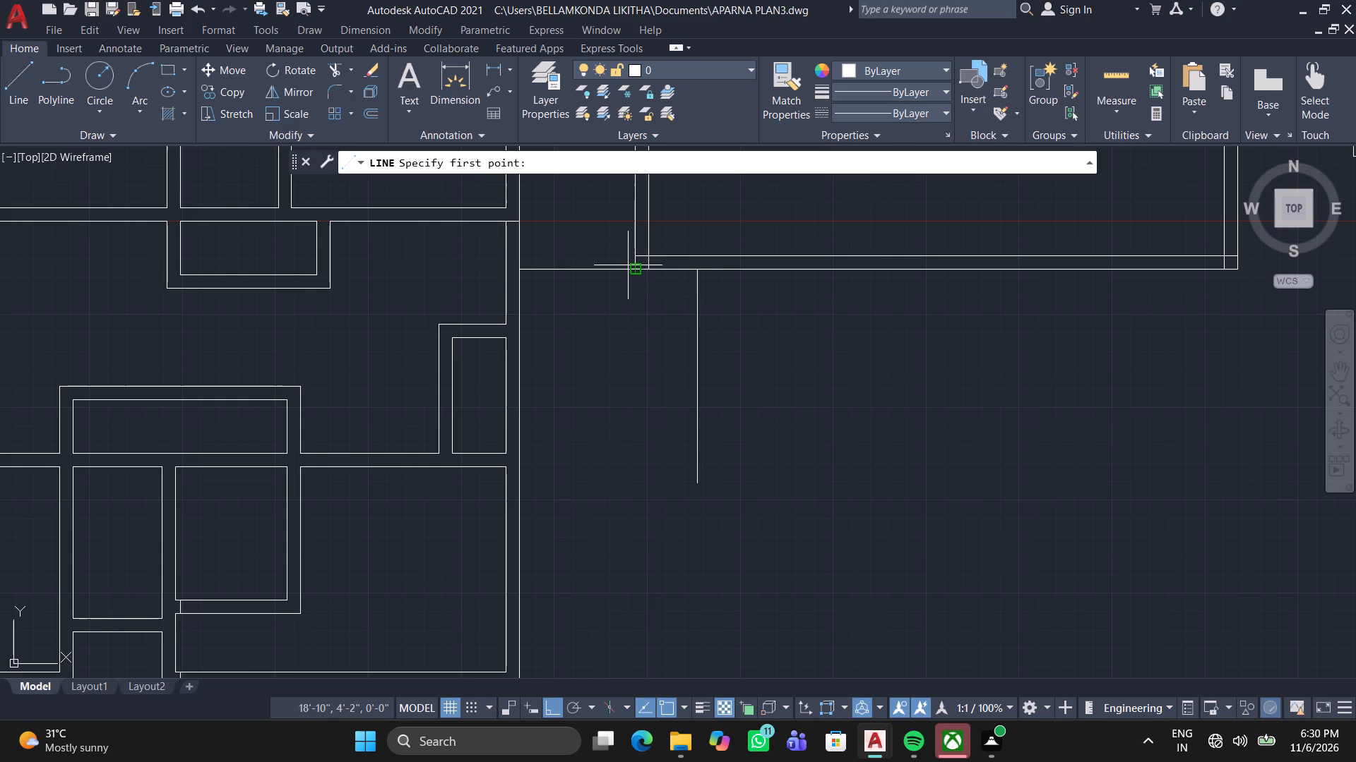
click(636, 271)
text(12)
key(apostrophe)
key(Return)
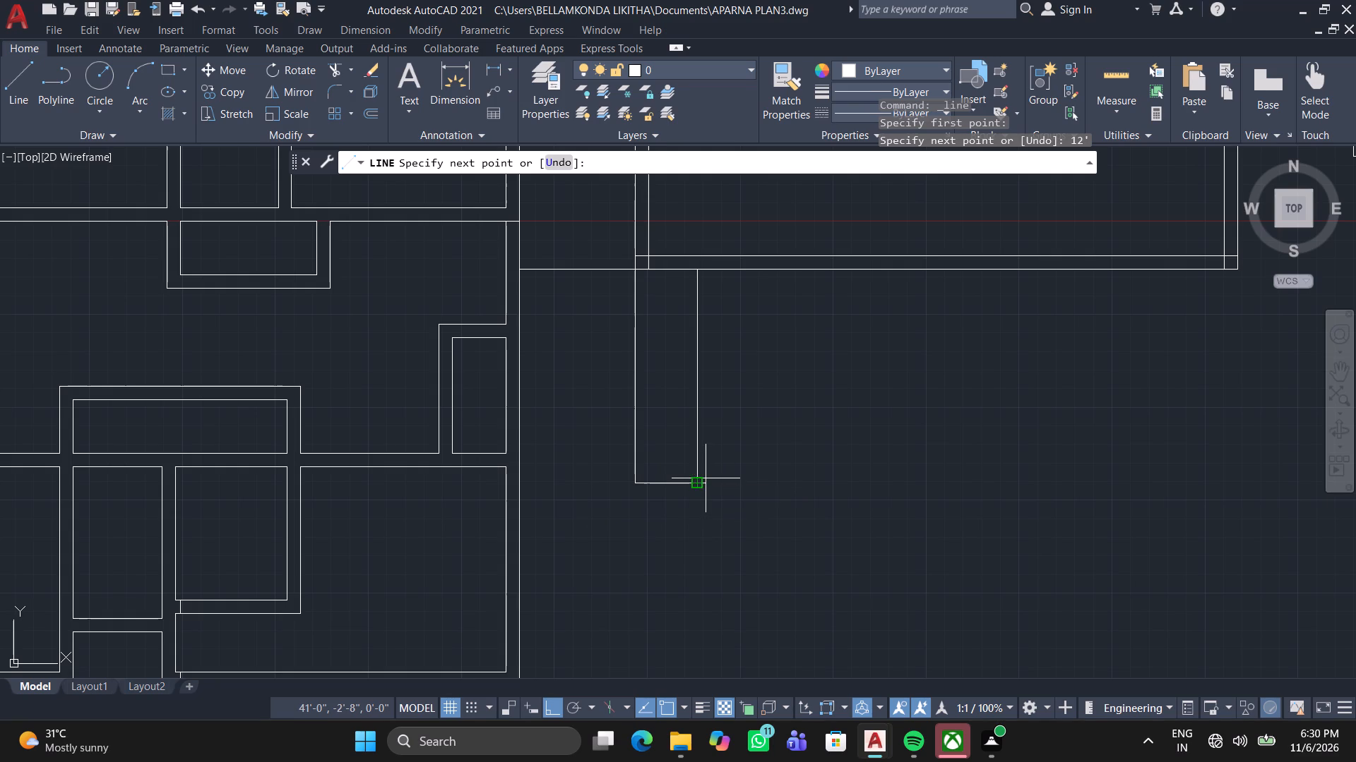
scroll(708, 478, up, 1)
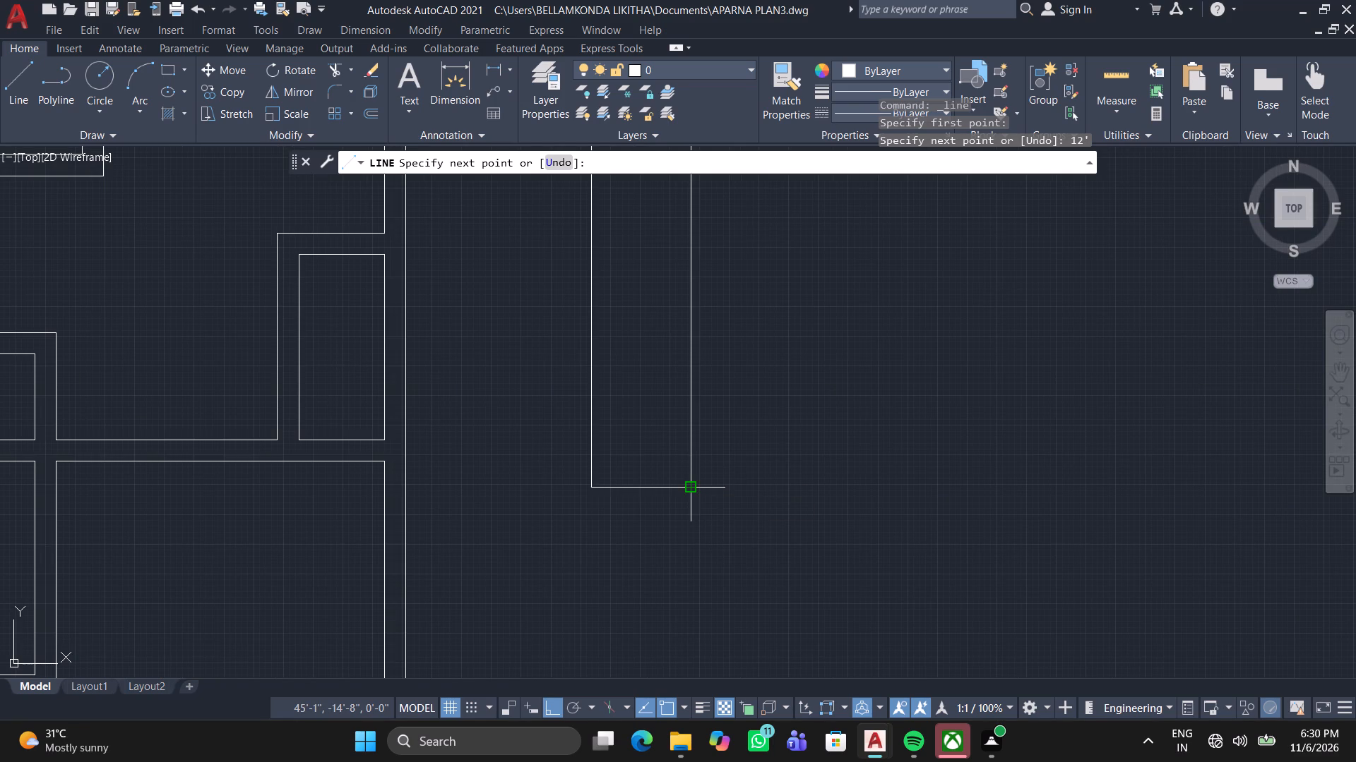
click(689, 488)
scroll(714, 459, down, 2)
middle_drag(715, 461, 701, 528)
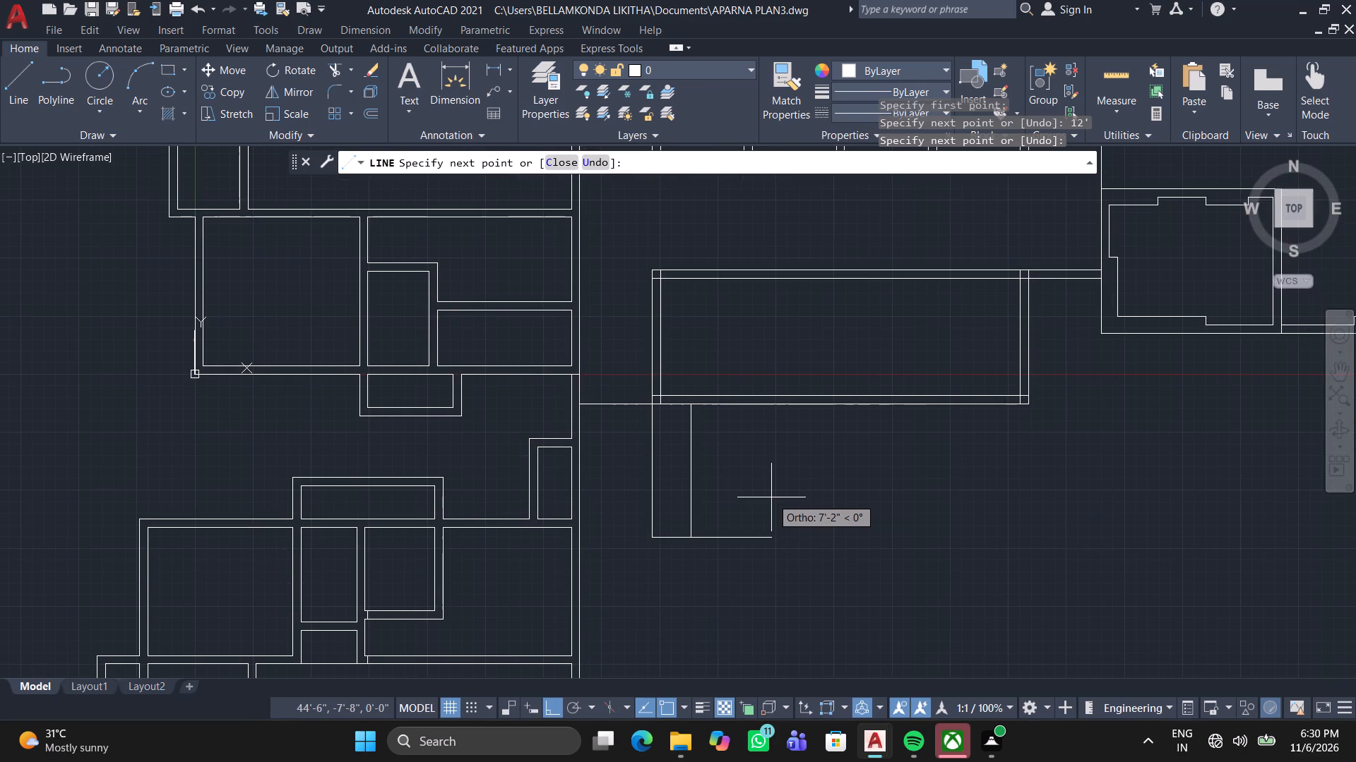
key(space)
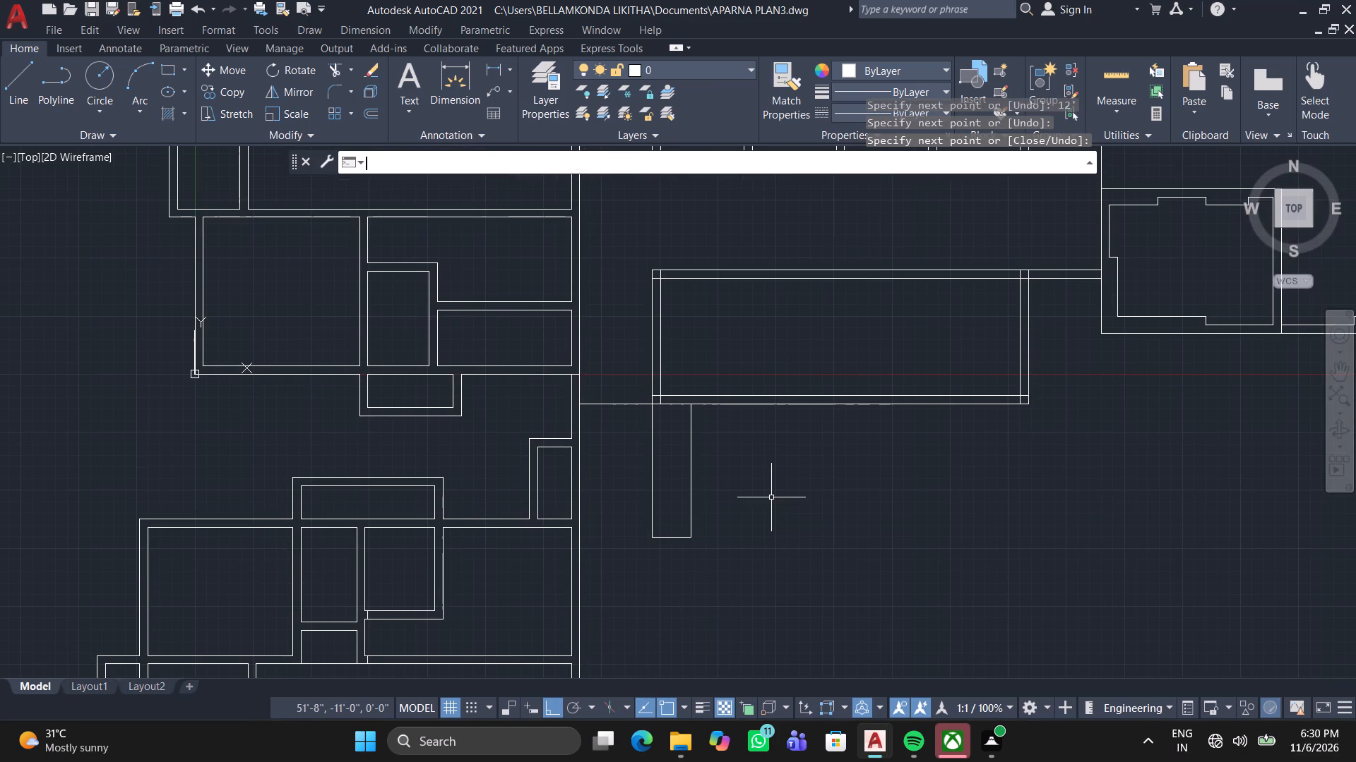
Draw a line 3' south along the west wall's outer face from the north wall's inner face level, and across to the wall's inner face.
scroll(760, 490, up, 1)
middle_drag(807, 424, 808, 381)
scroll(749, 411, up, 1)
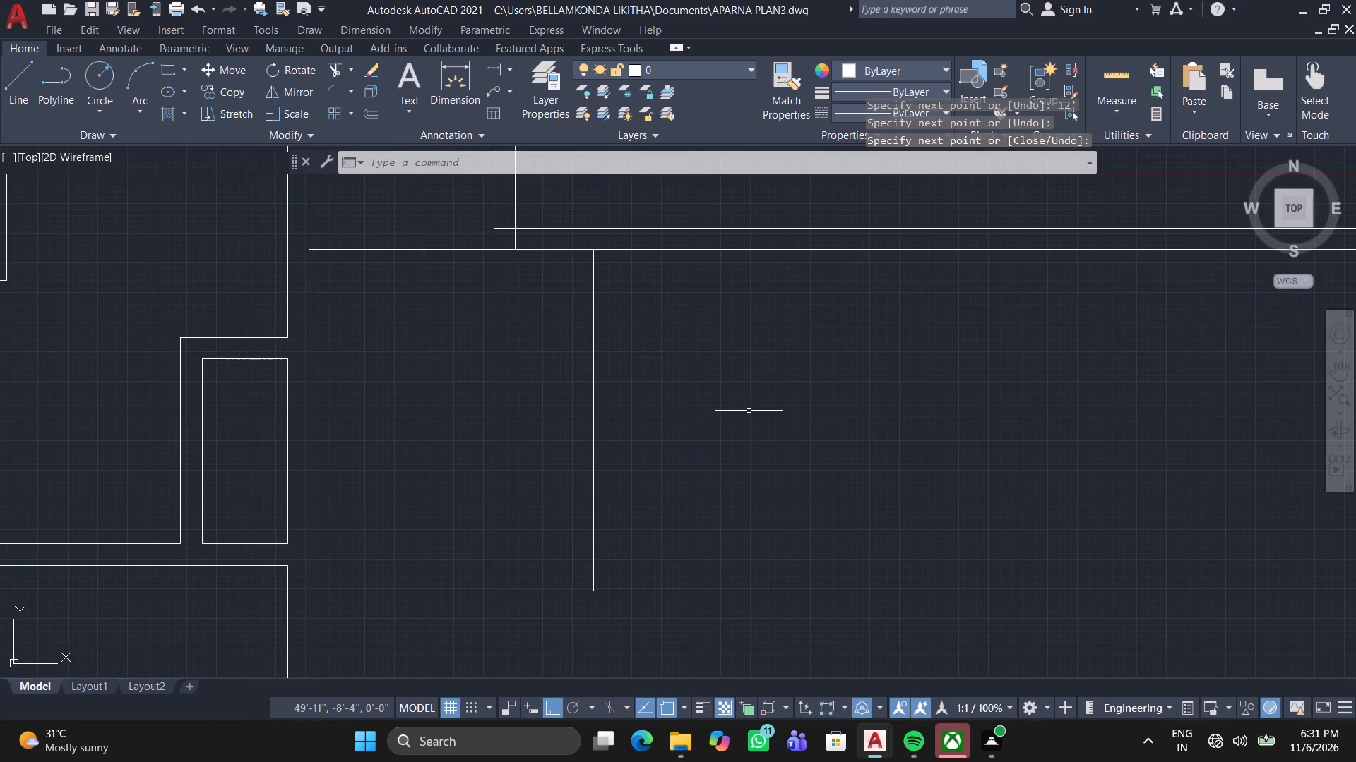
middle_drag(749, 415, 804, 368)
middle_drag(754, 395, 694, 542)
middle_drag(643, 454, 624, 539)
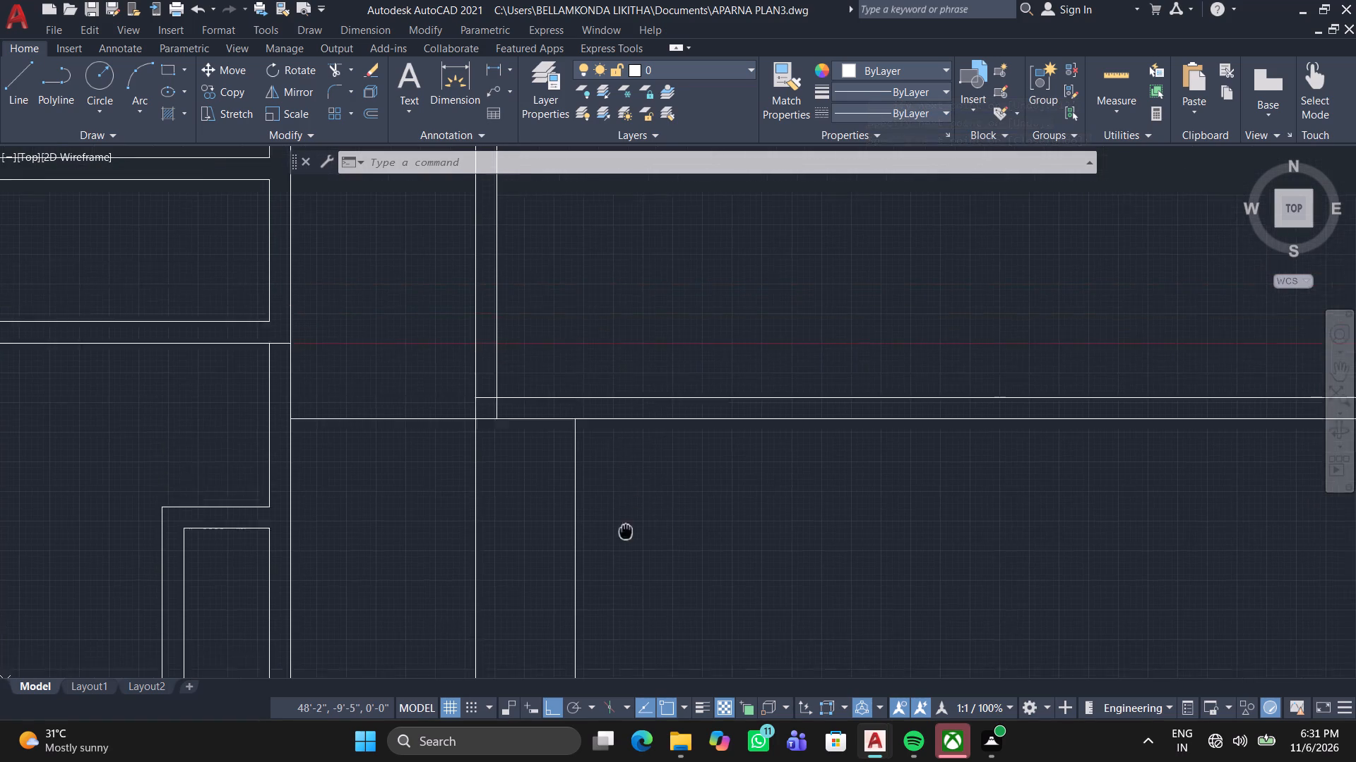
middle_drag(624, 539, 601, 585)
middle_click(601, 585)
scroll(583, 522, down, 1)
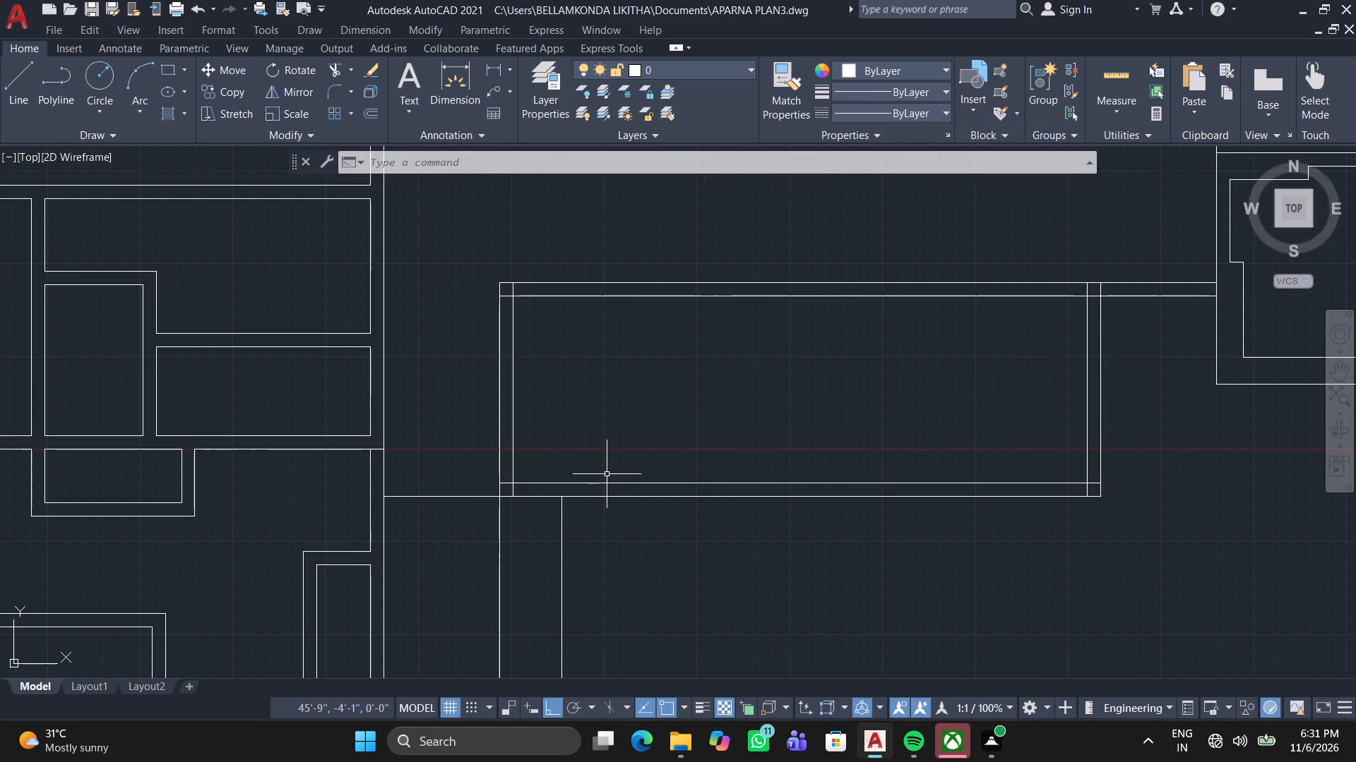
middle_drag(636, 447, 680, 405)
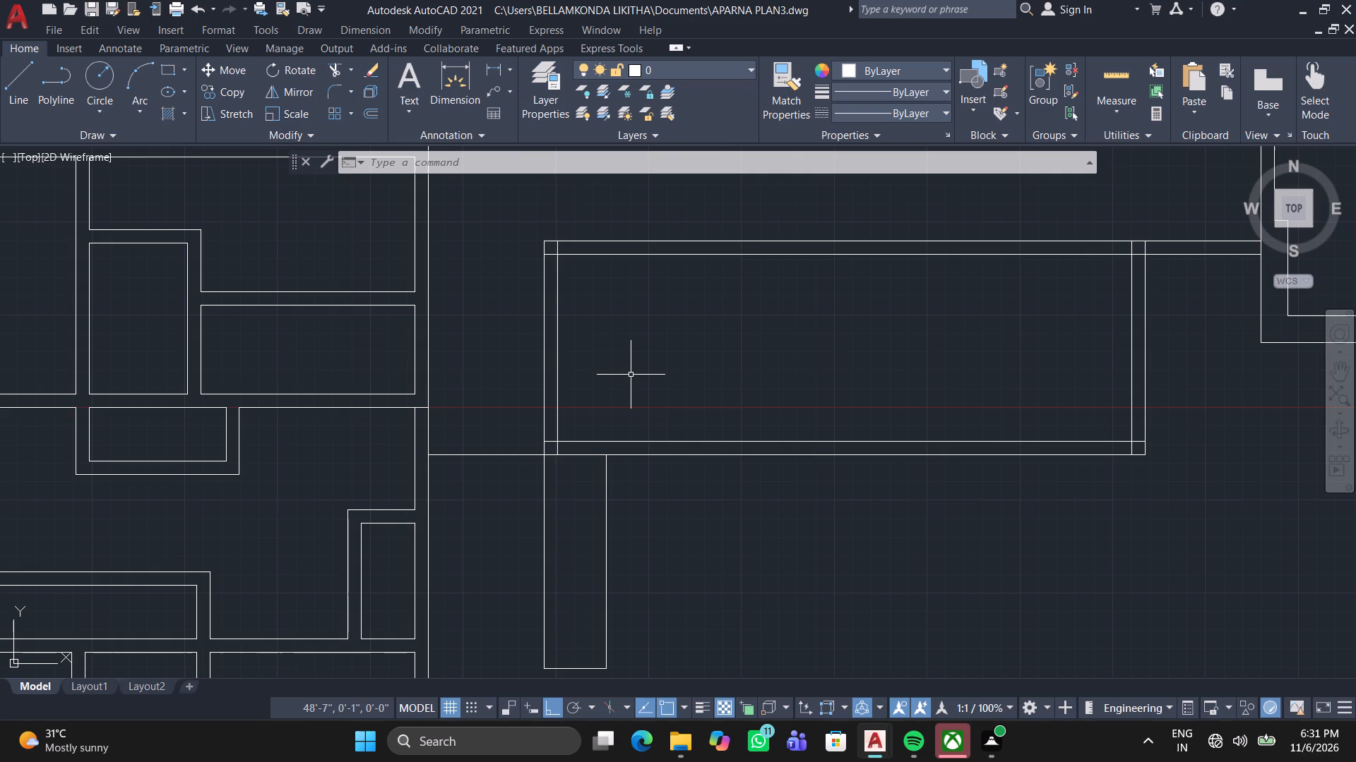
scroll(608, 363, up, 1)
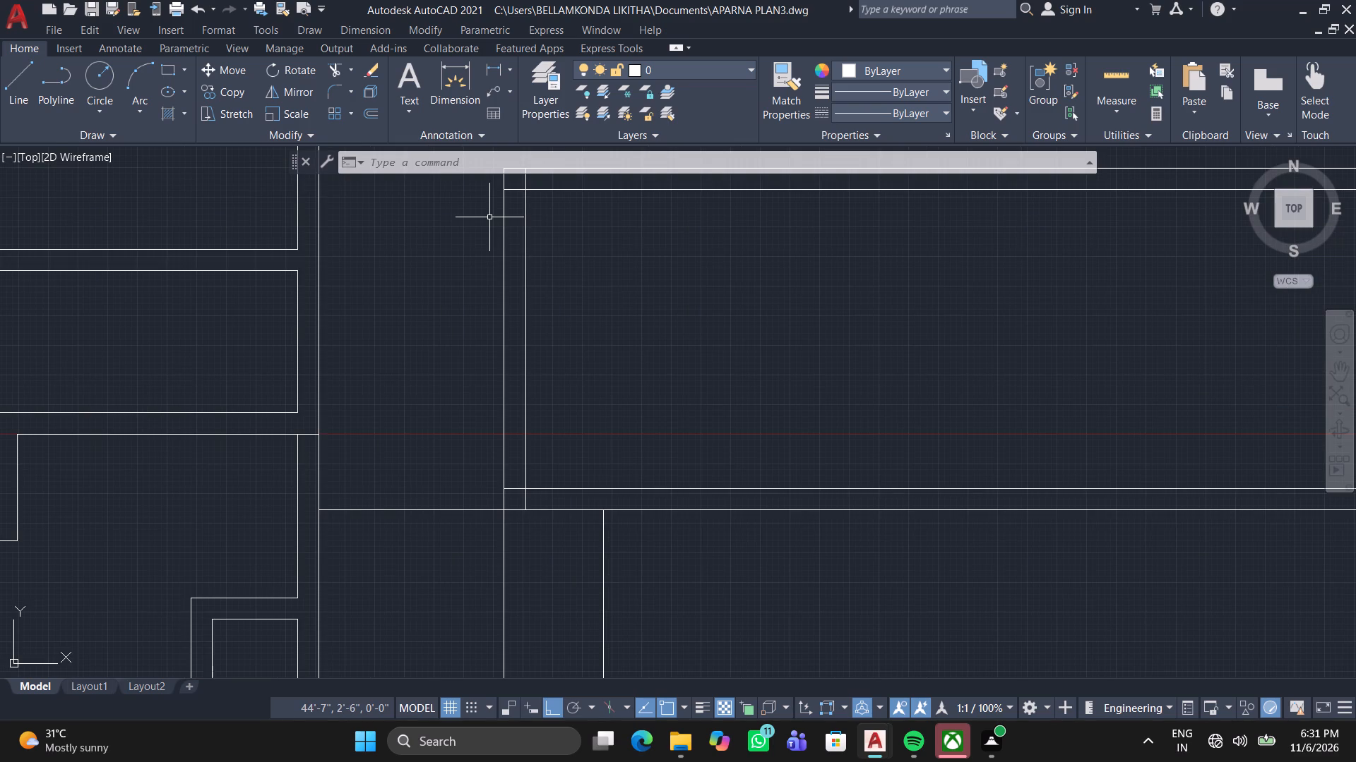
middle_drag(527, 277, 513, 365)
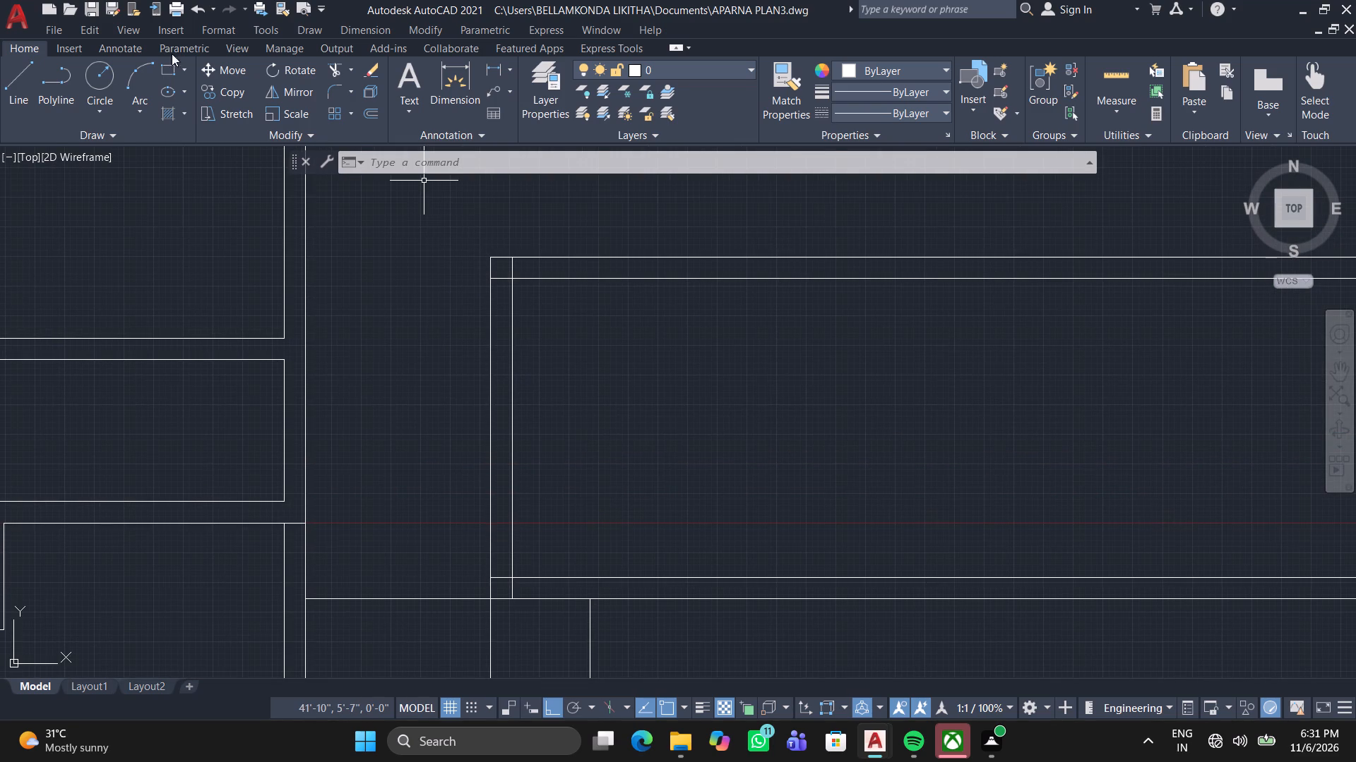
click(11, 95)
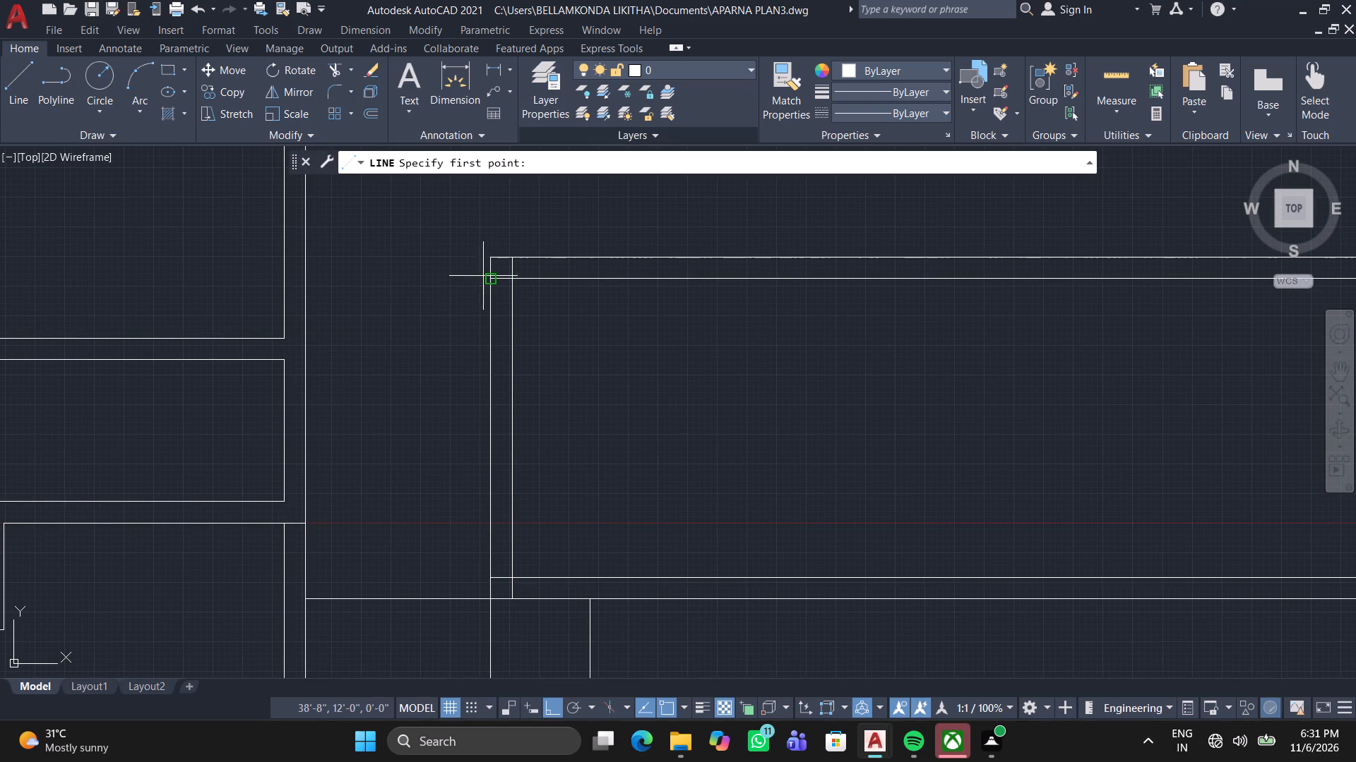
click(495, 281)
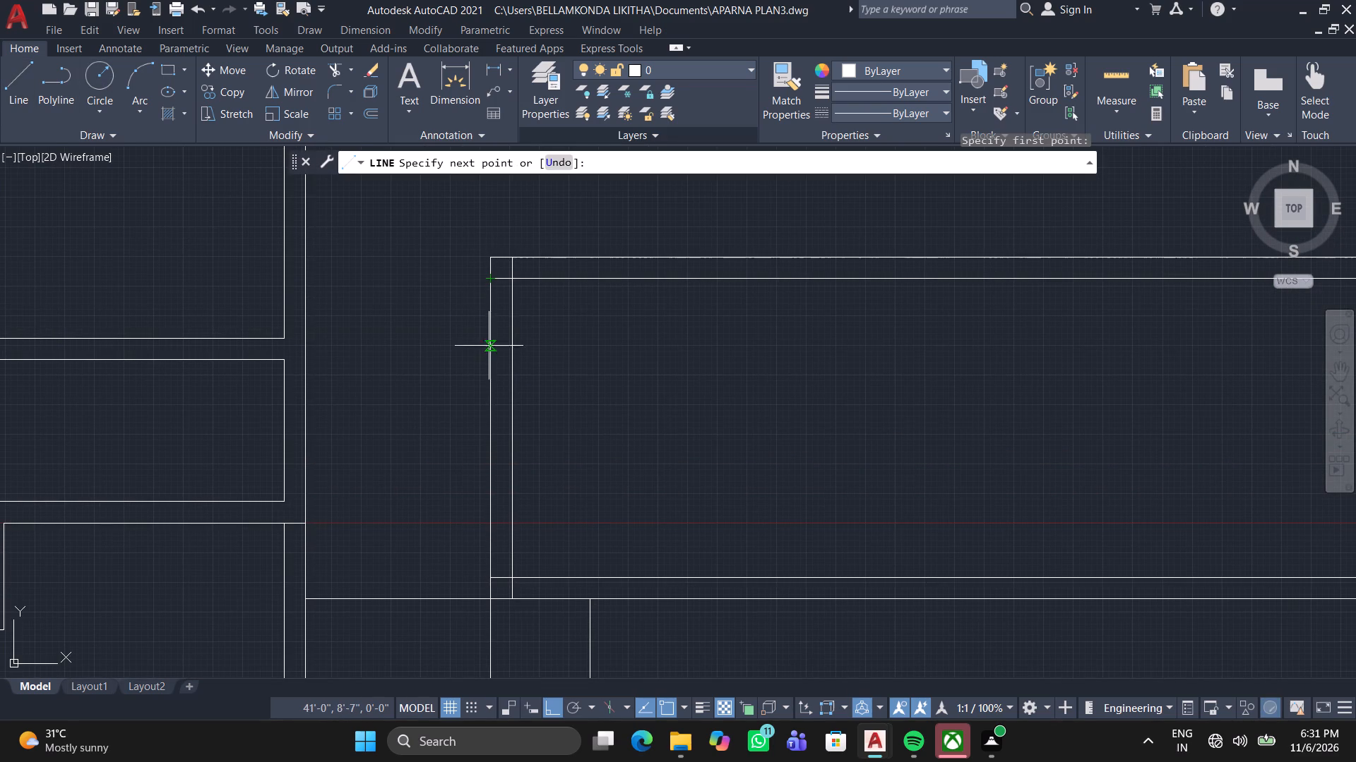
key(3)
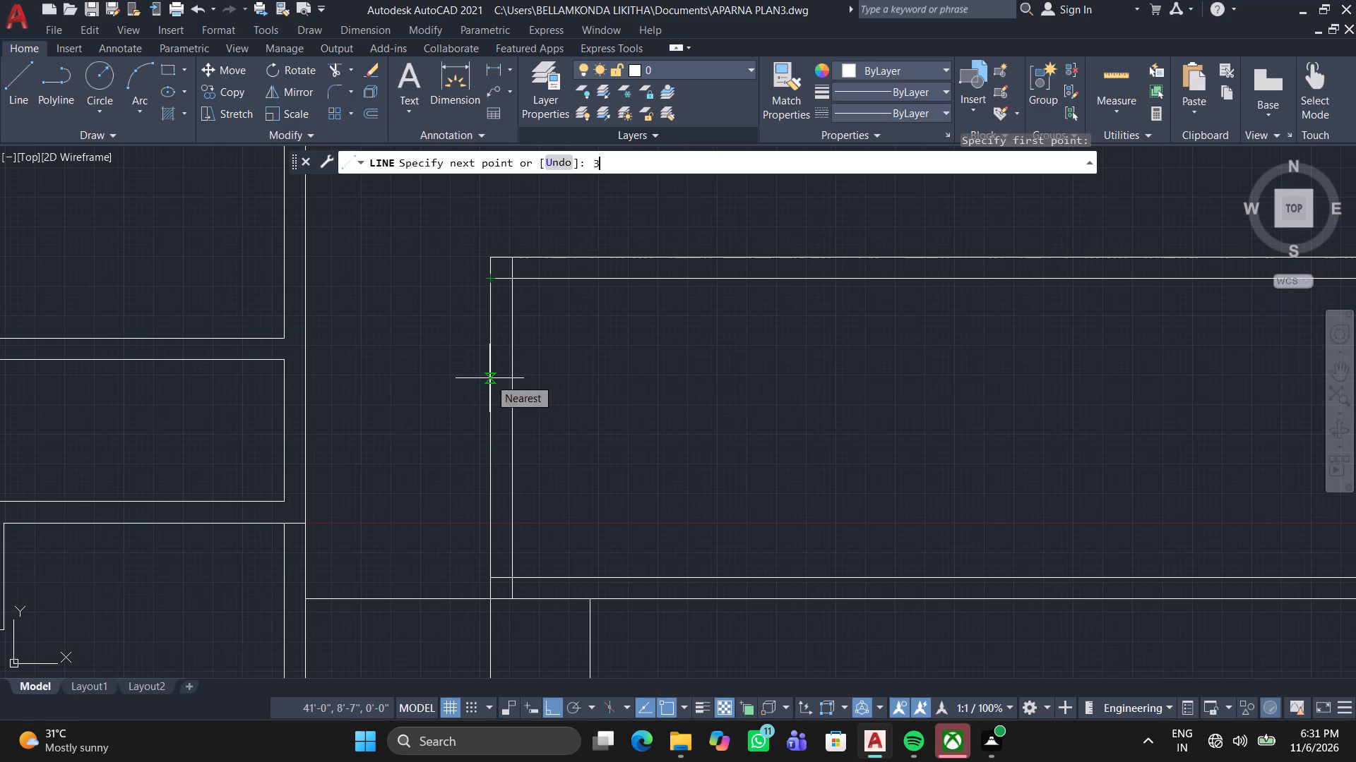
key(apostrophe)
key(Return)
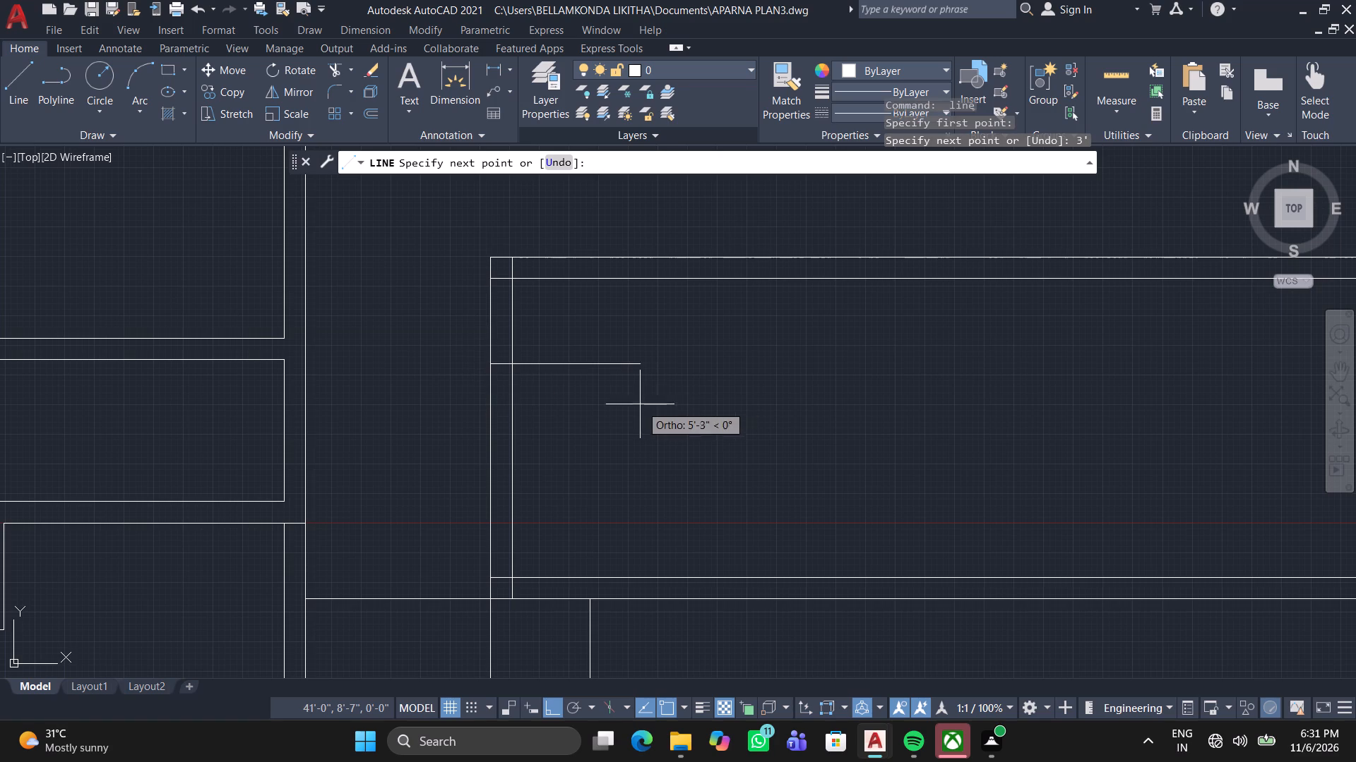
click(513, 363)
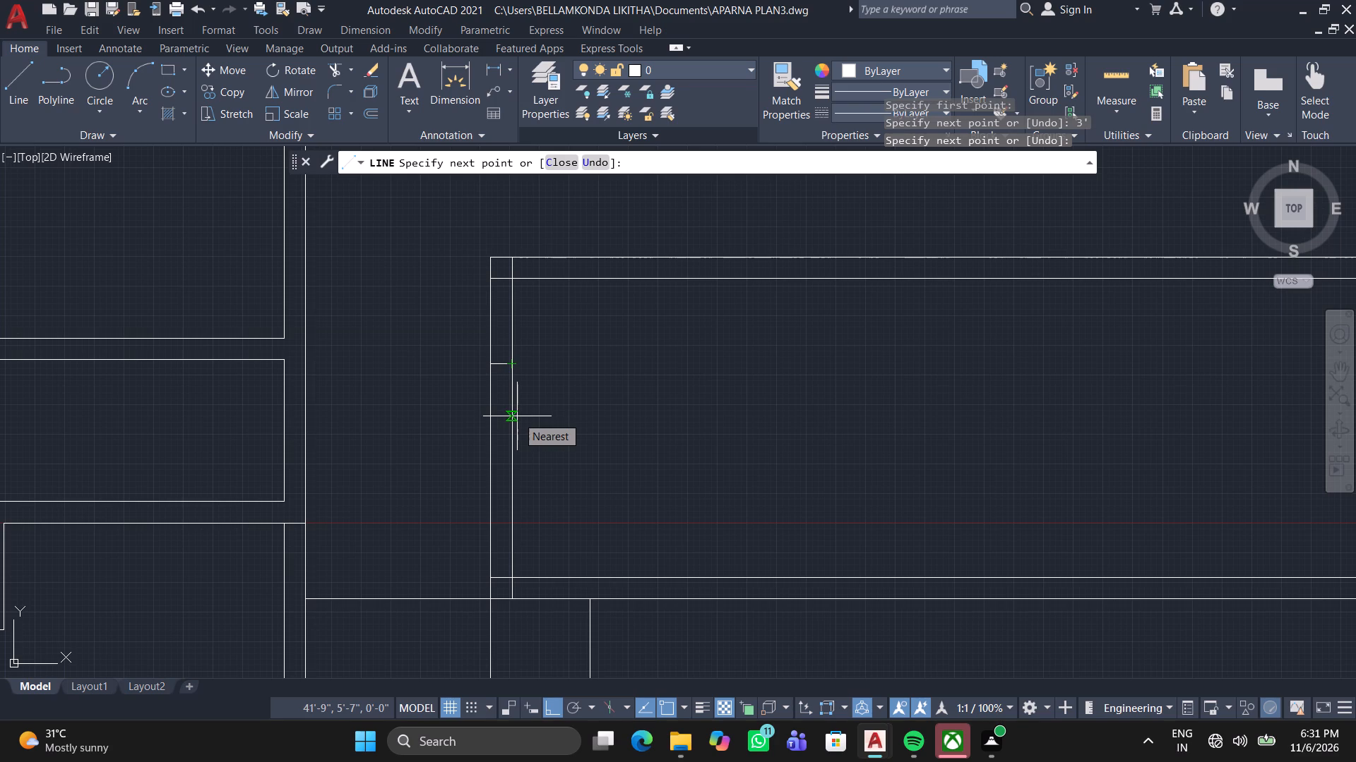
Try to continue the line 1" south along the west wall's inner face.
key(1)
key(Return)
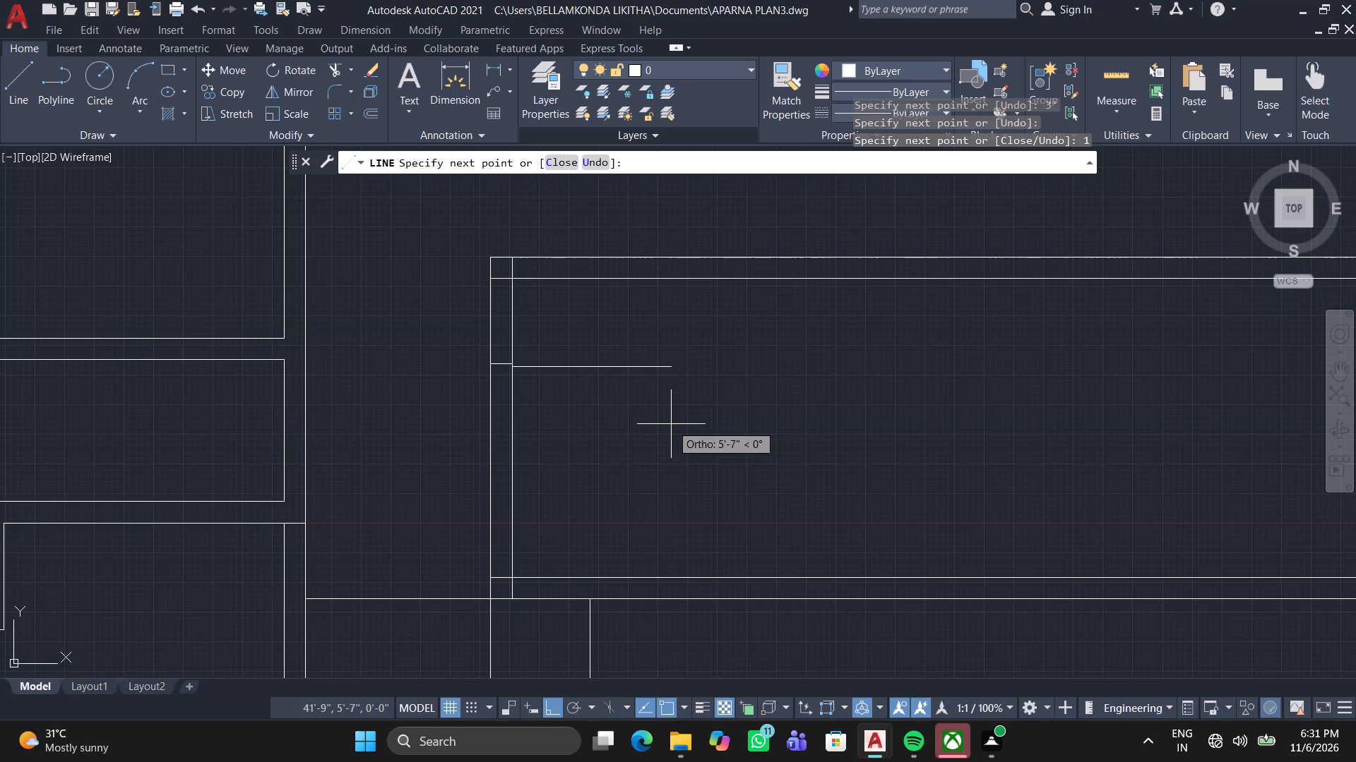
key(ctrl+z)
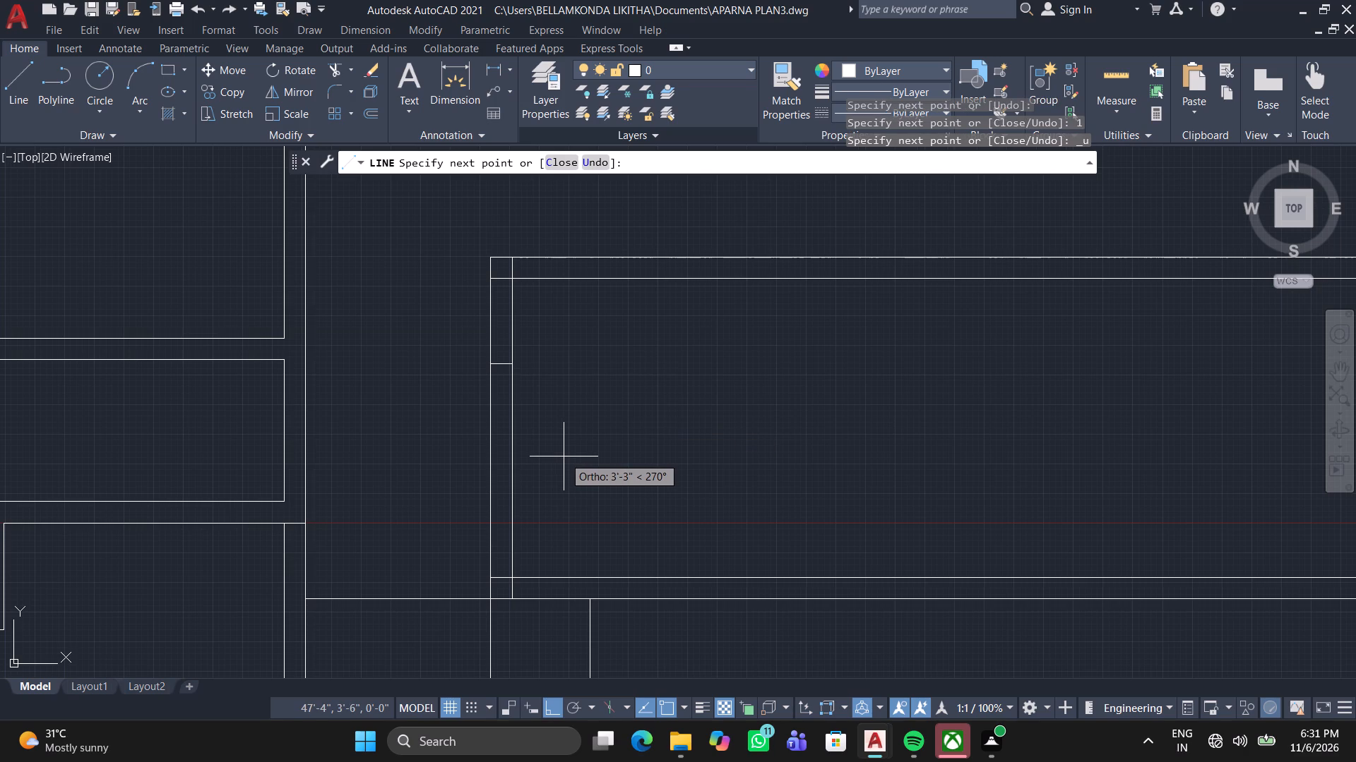
Continue the line 1.5' south, diagonally to the narrow strip's northeast corner, north level with the 1.5' point, and west back to it.
text(1.5')
key(Return)
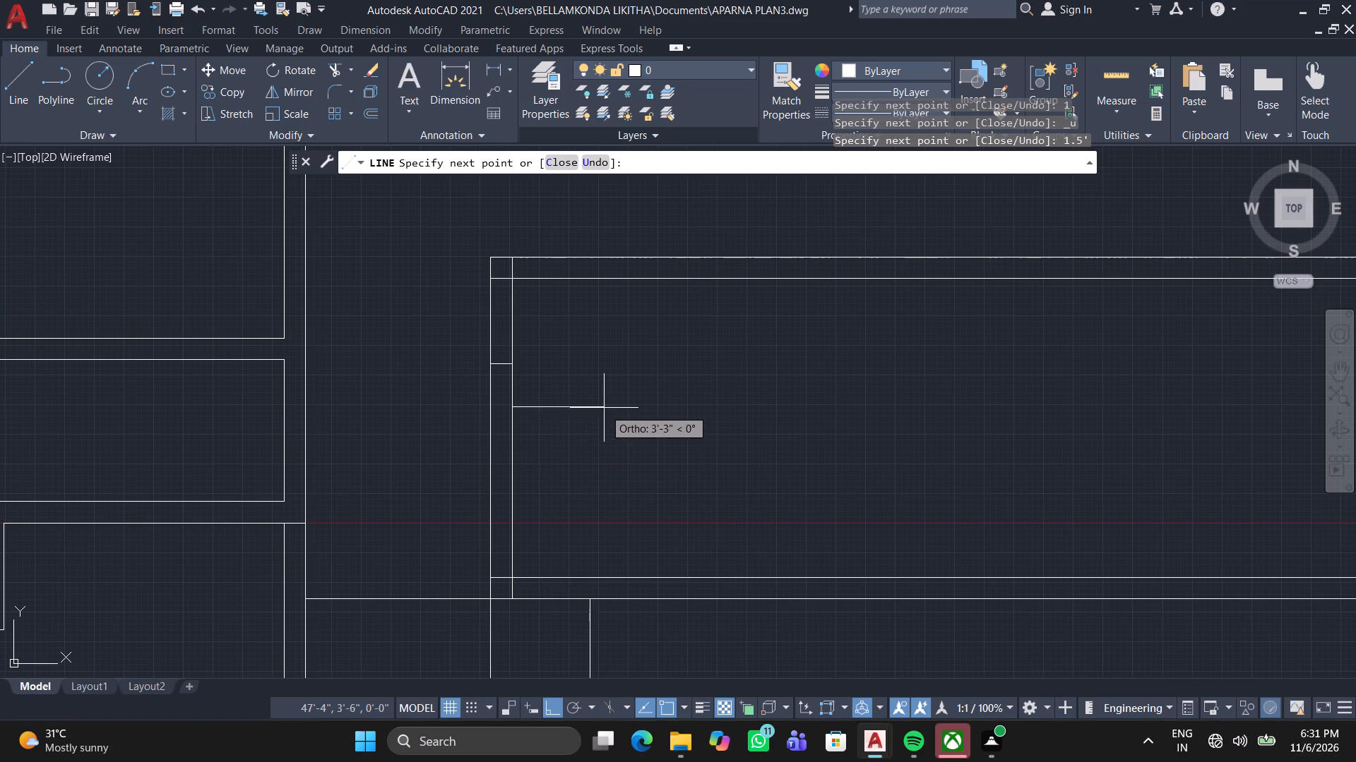
click(595, 600)
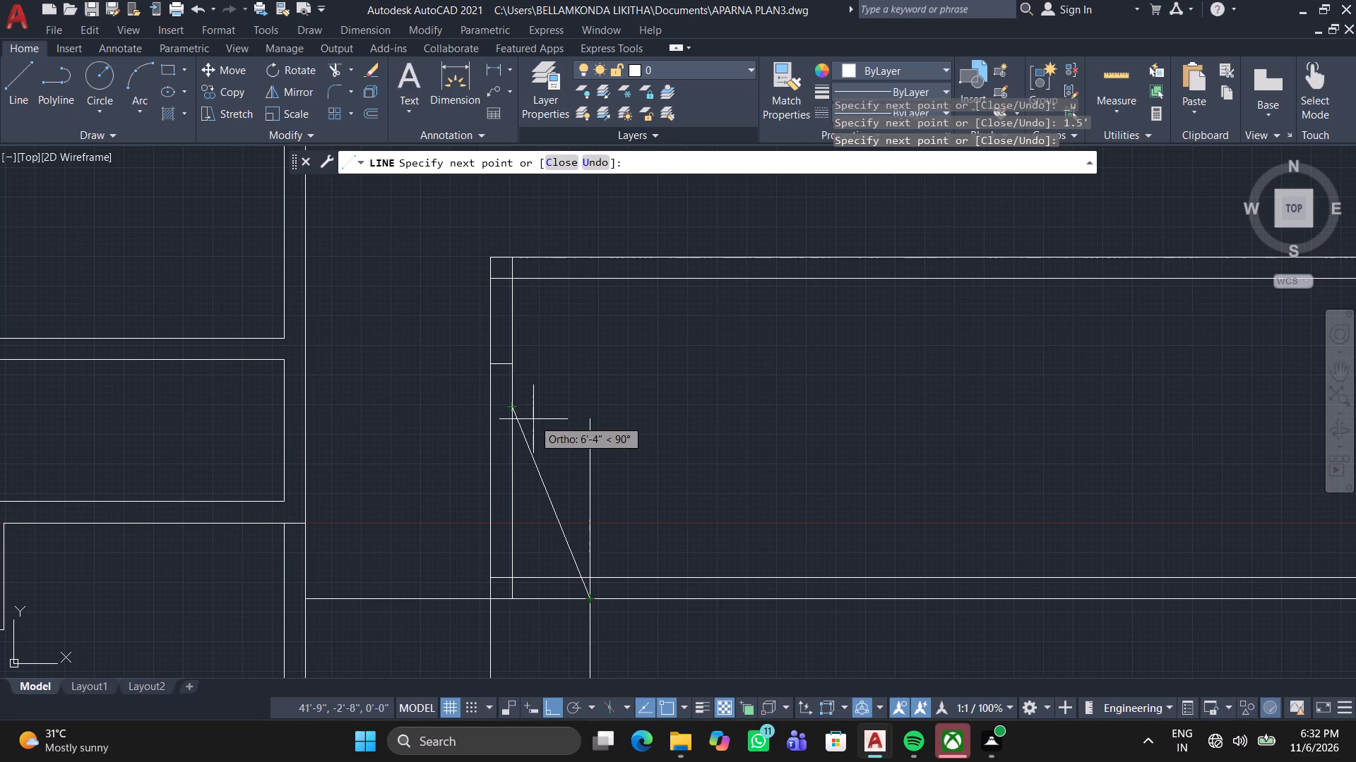
click(533, 411)
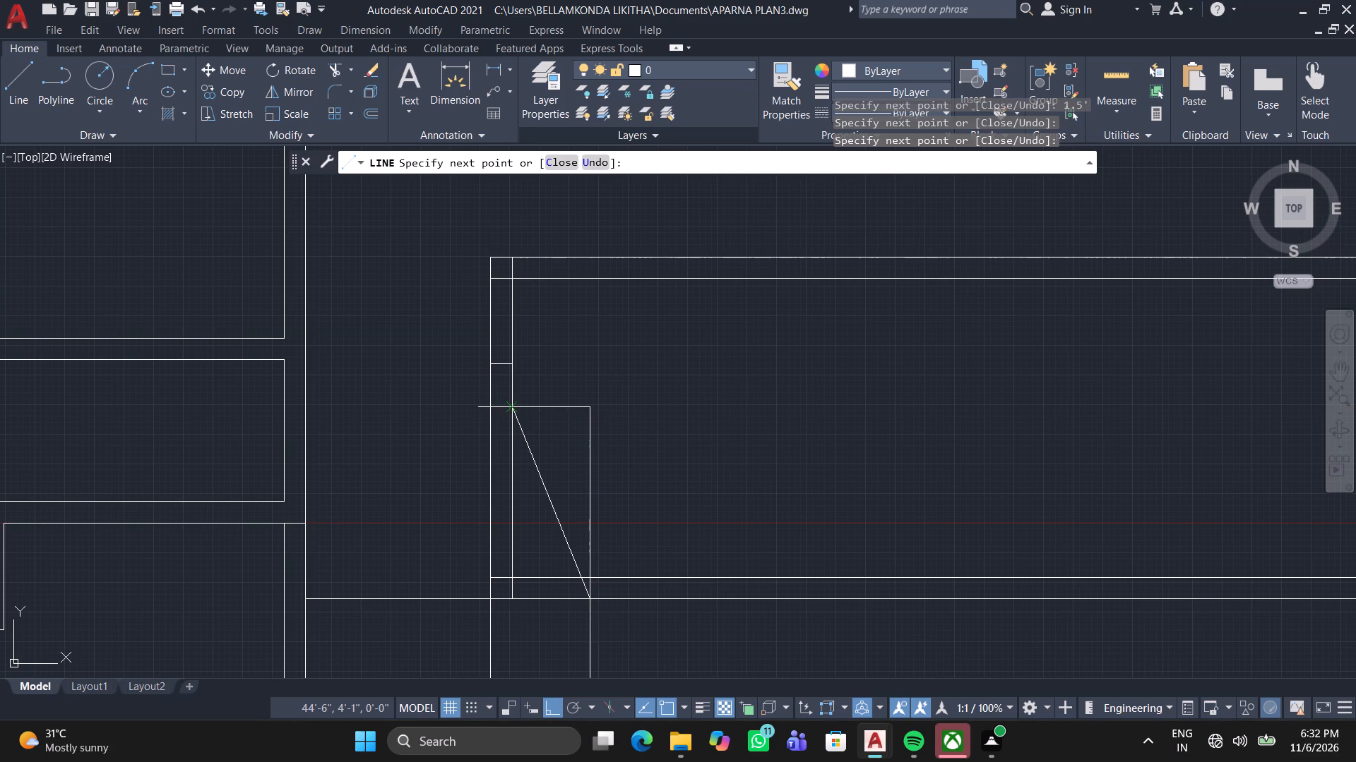
click(511, 412)
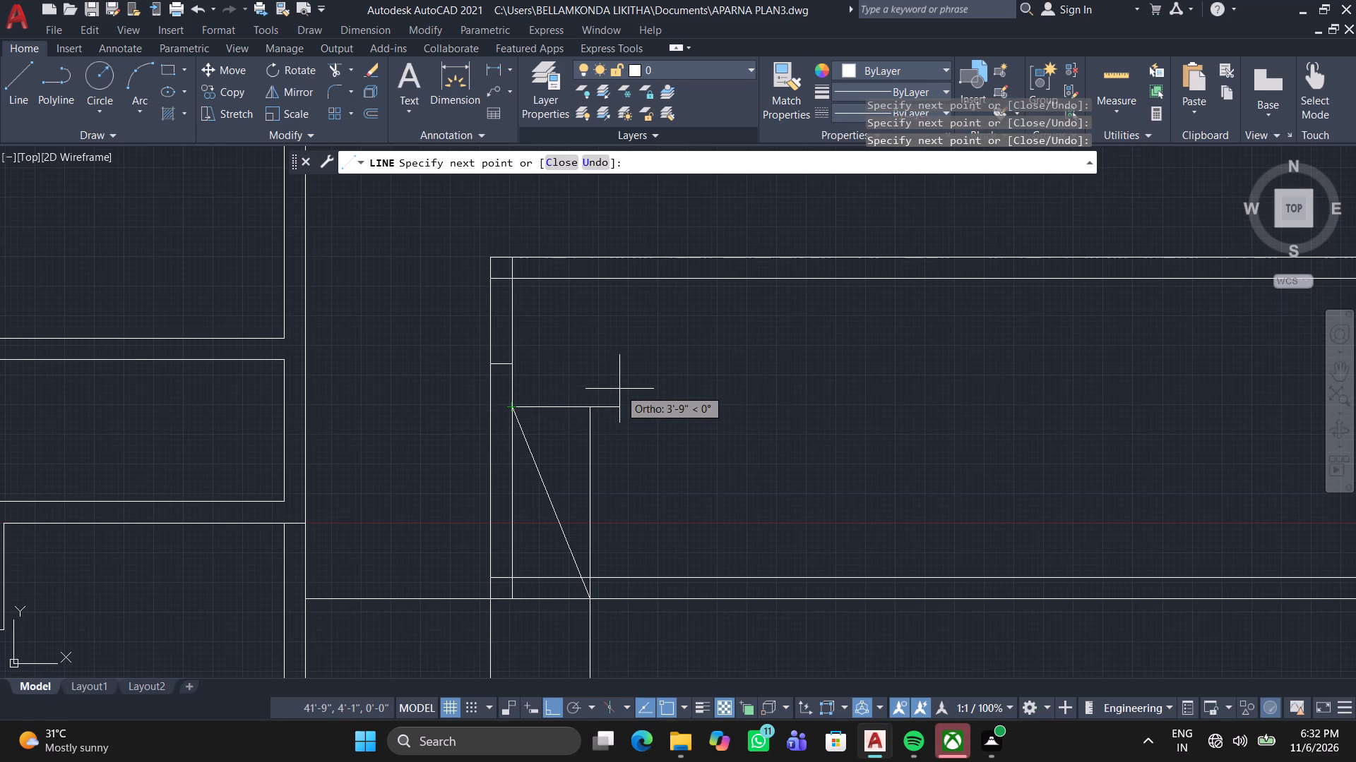
key(space)
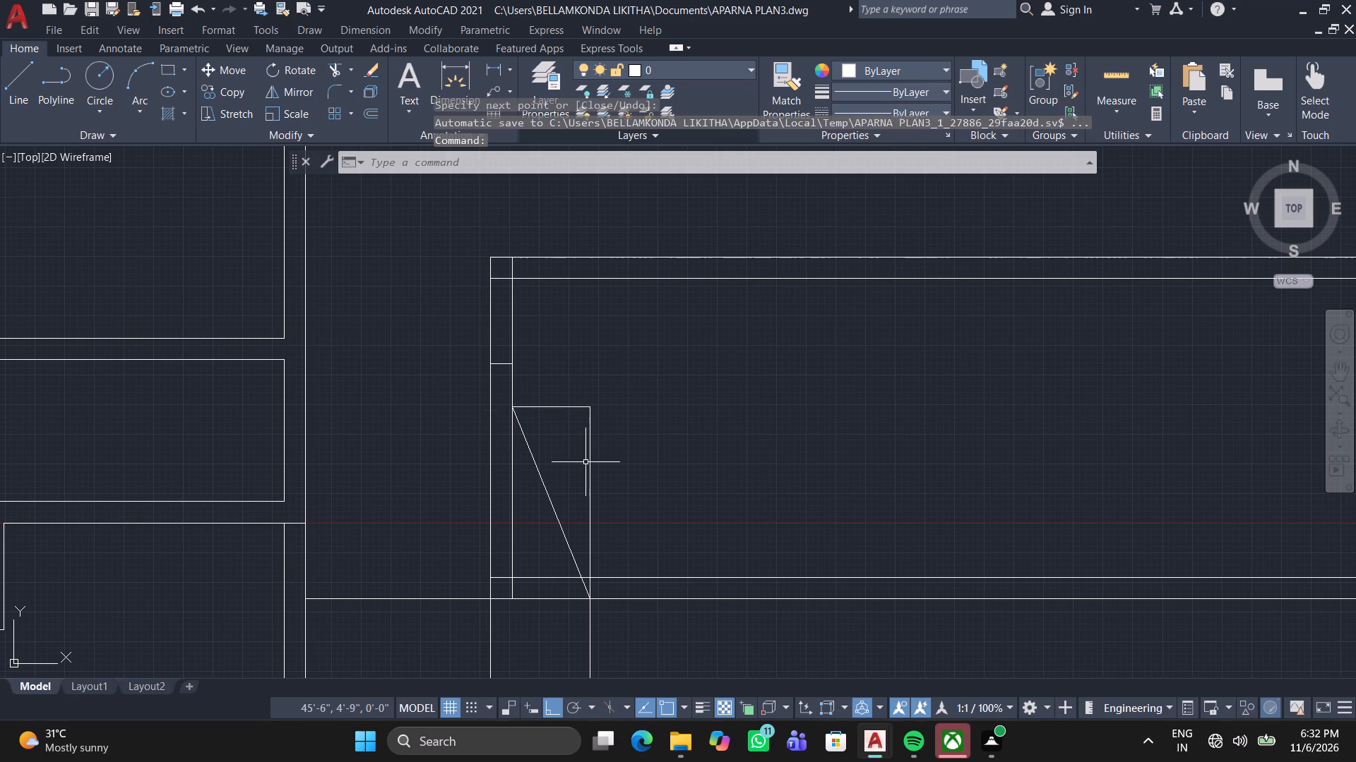
Erase the diagonal line between the west wall's inner face and the narrow strip's northeast corner.
click(583, 473)
click(545, 510)
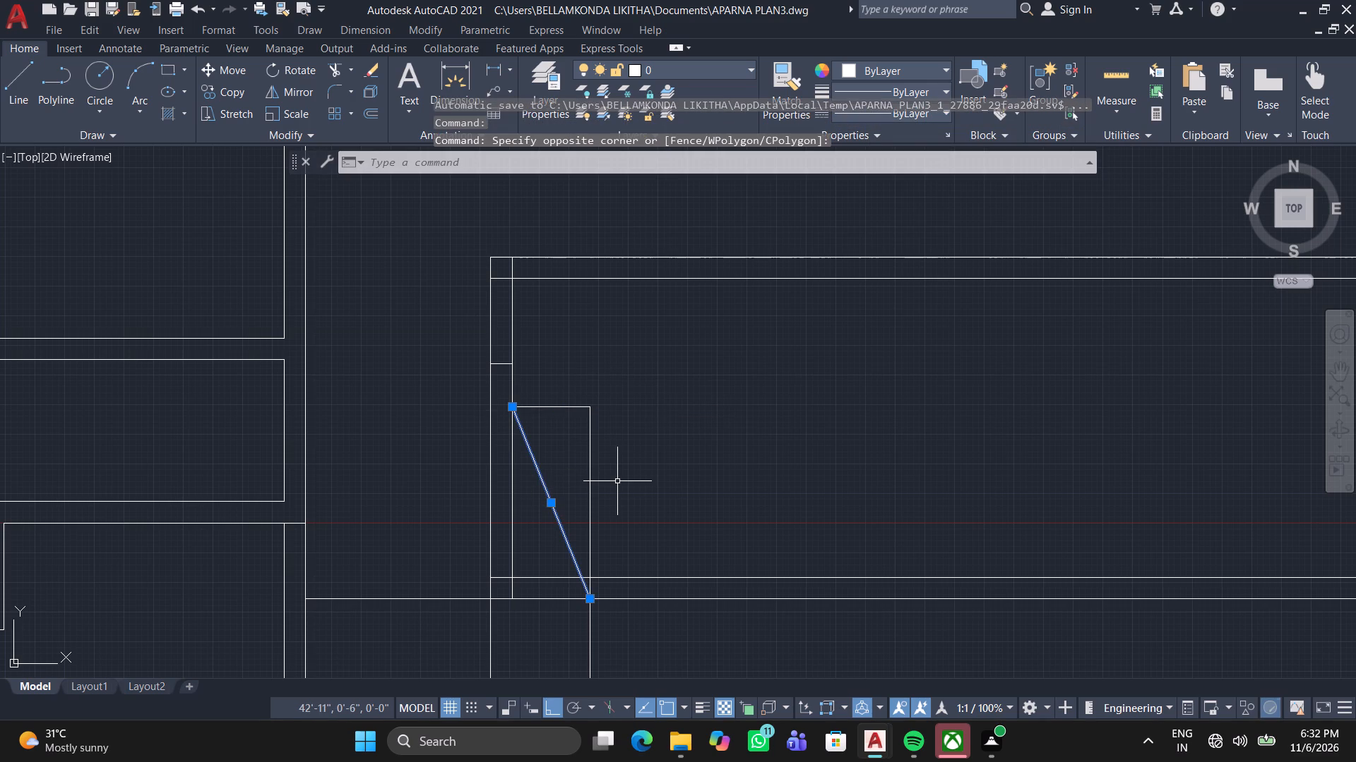
key(Delete)
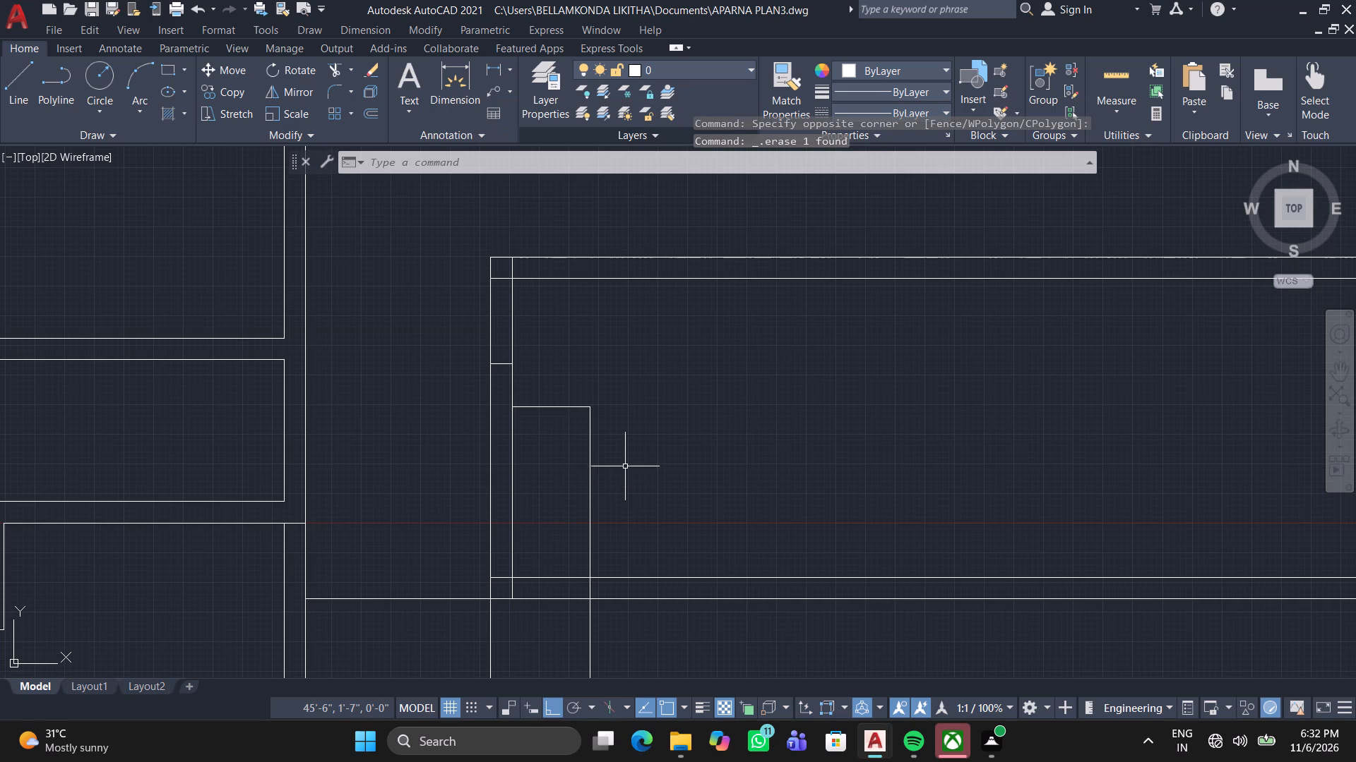
Draw a small rectangle inside the north end of the narrow strip, just south of the long room block's south wall.
middle_drag(582, 463, 612, 416)
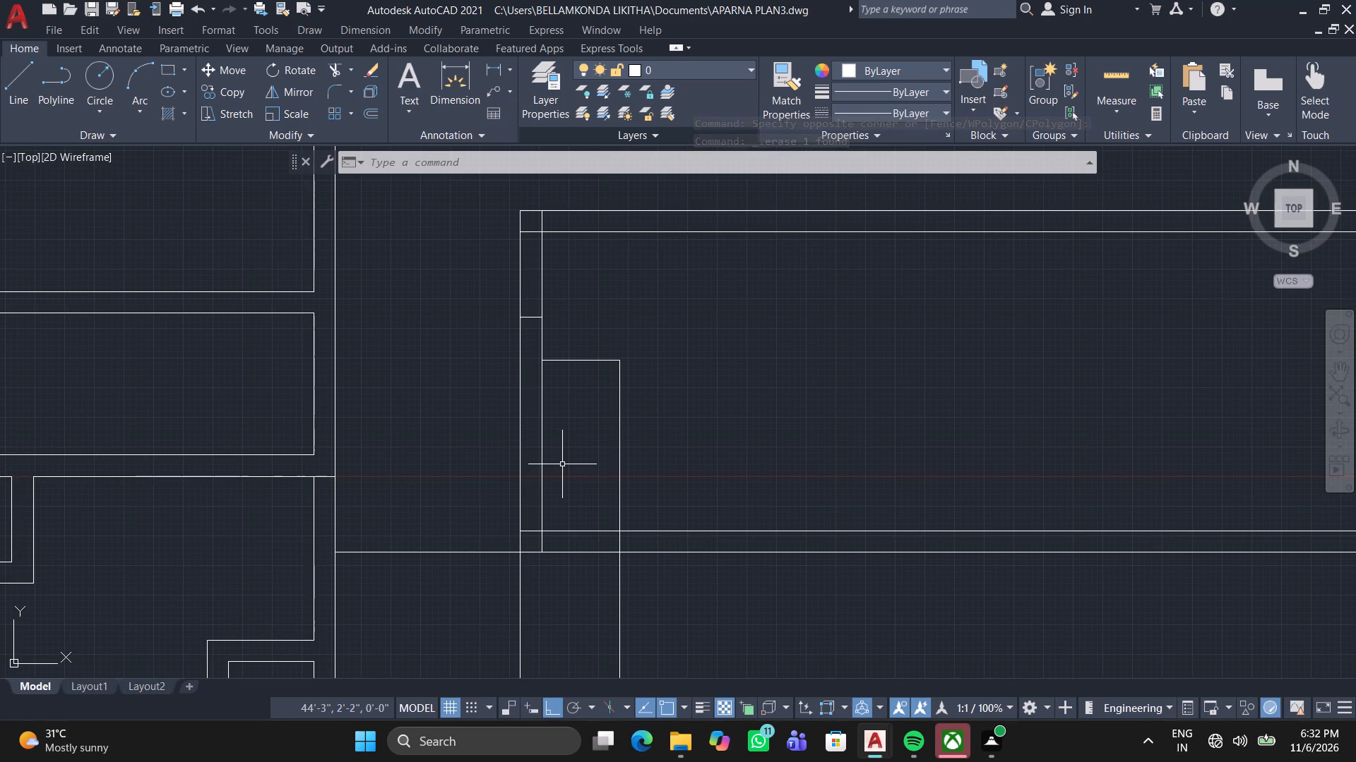
middle_drag(561, 463, 655, 296)
middle_drag(619, 430, 719, 248)
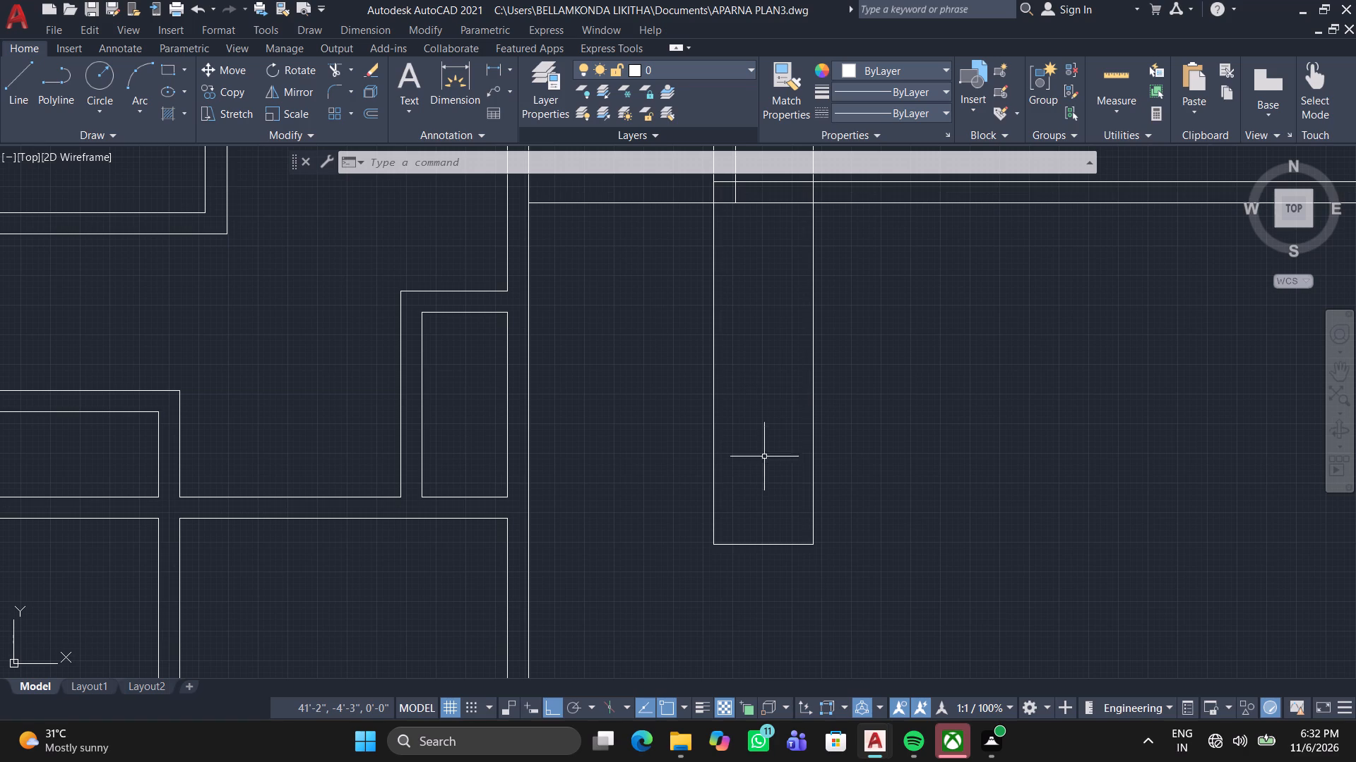
middle_drag(775, 338, 700, 476)
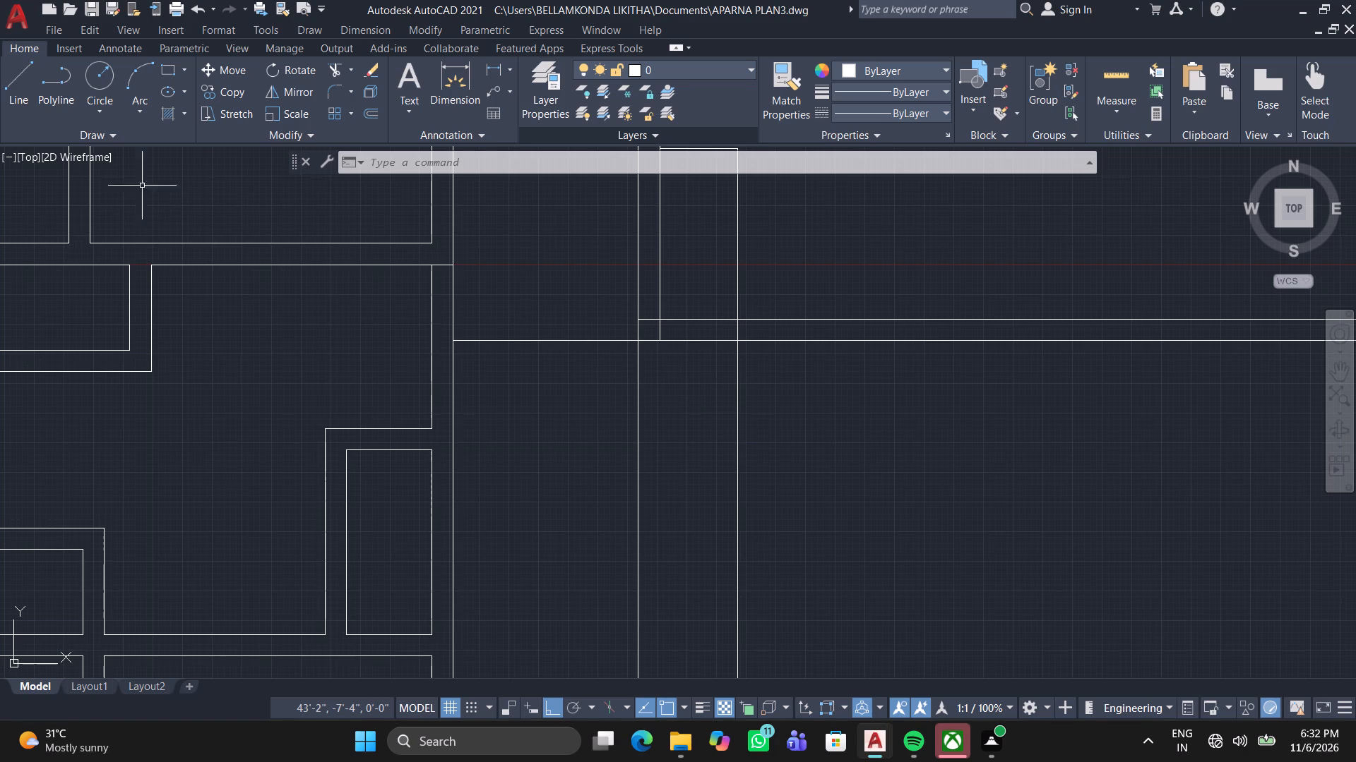
click(167, 71)
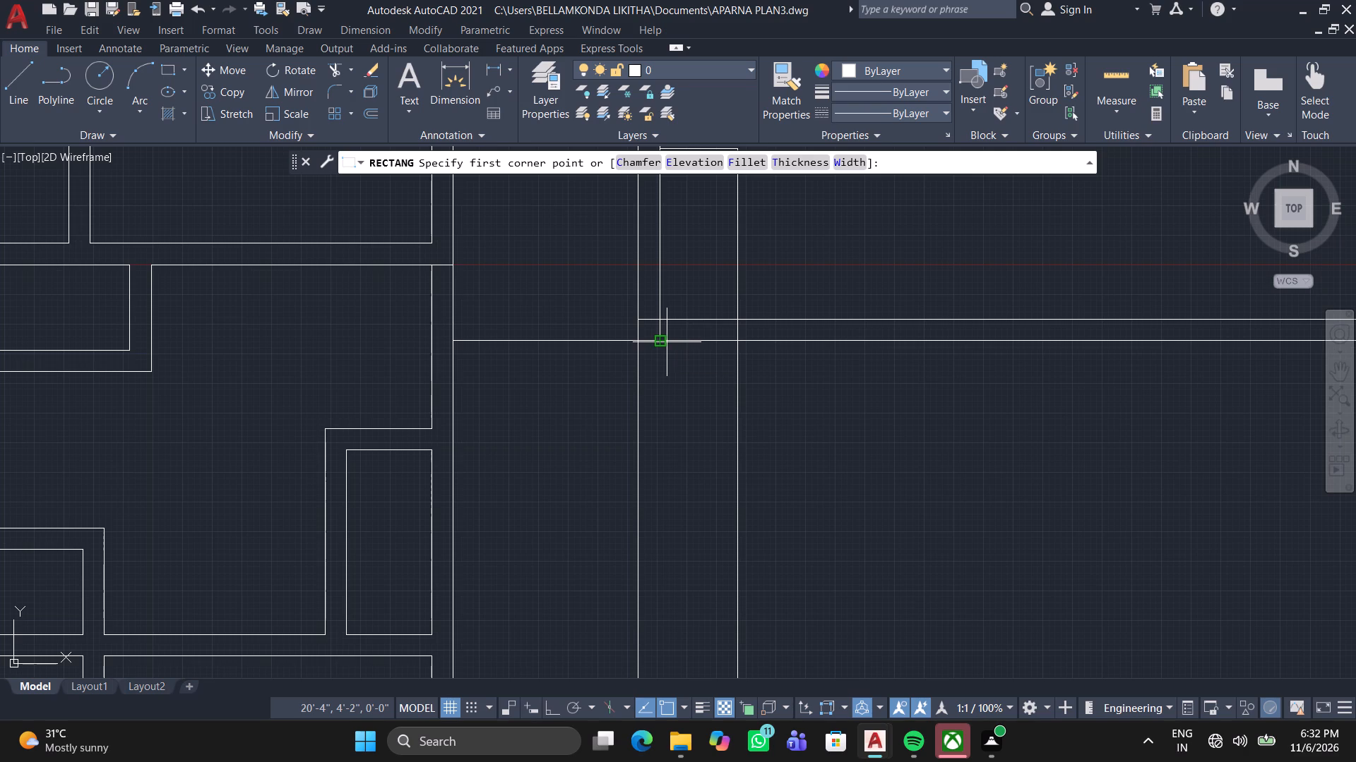
scroll(669, 351, down, 1)
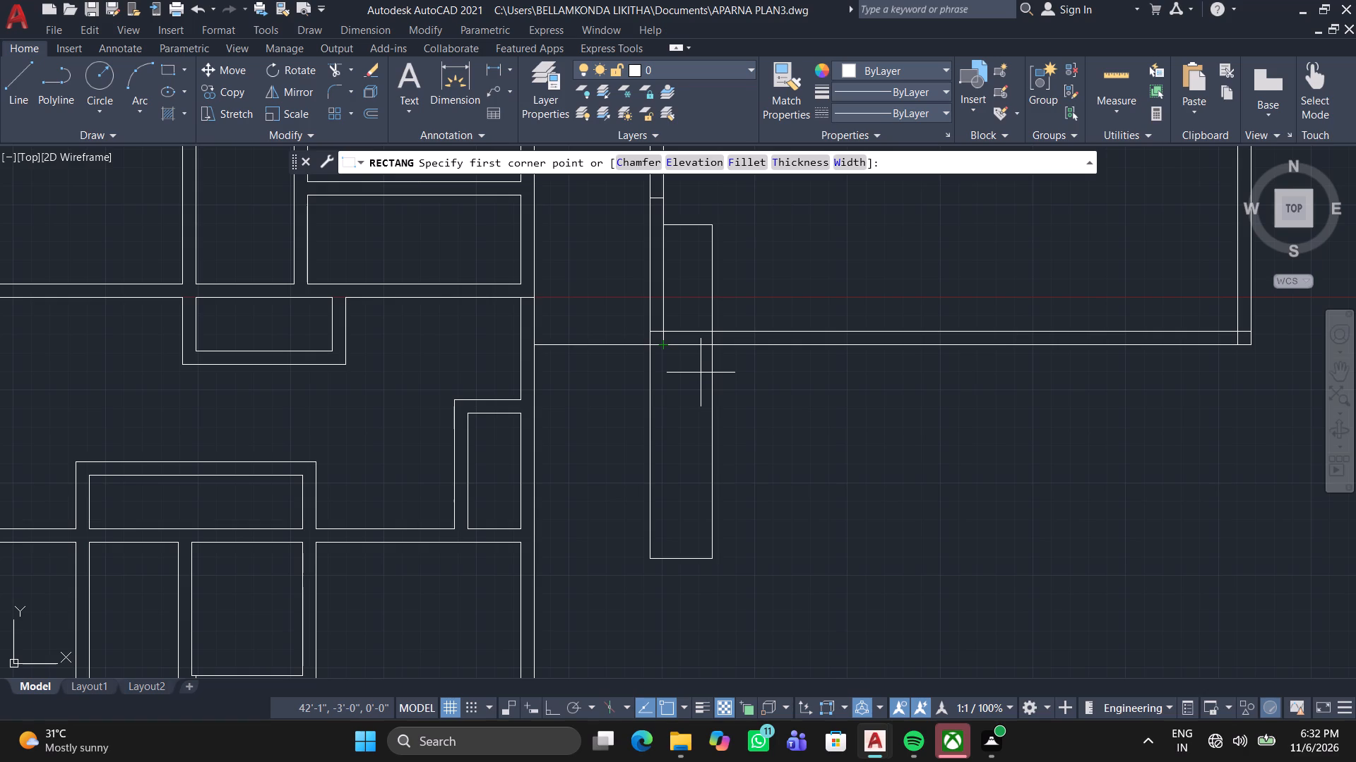
scroll(671, 370, up, 2)
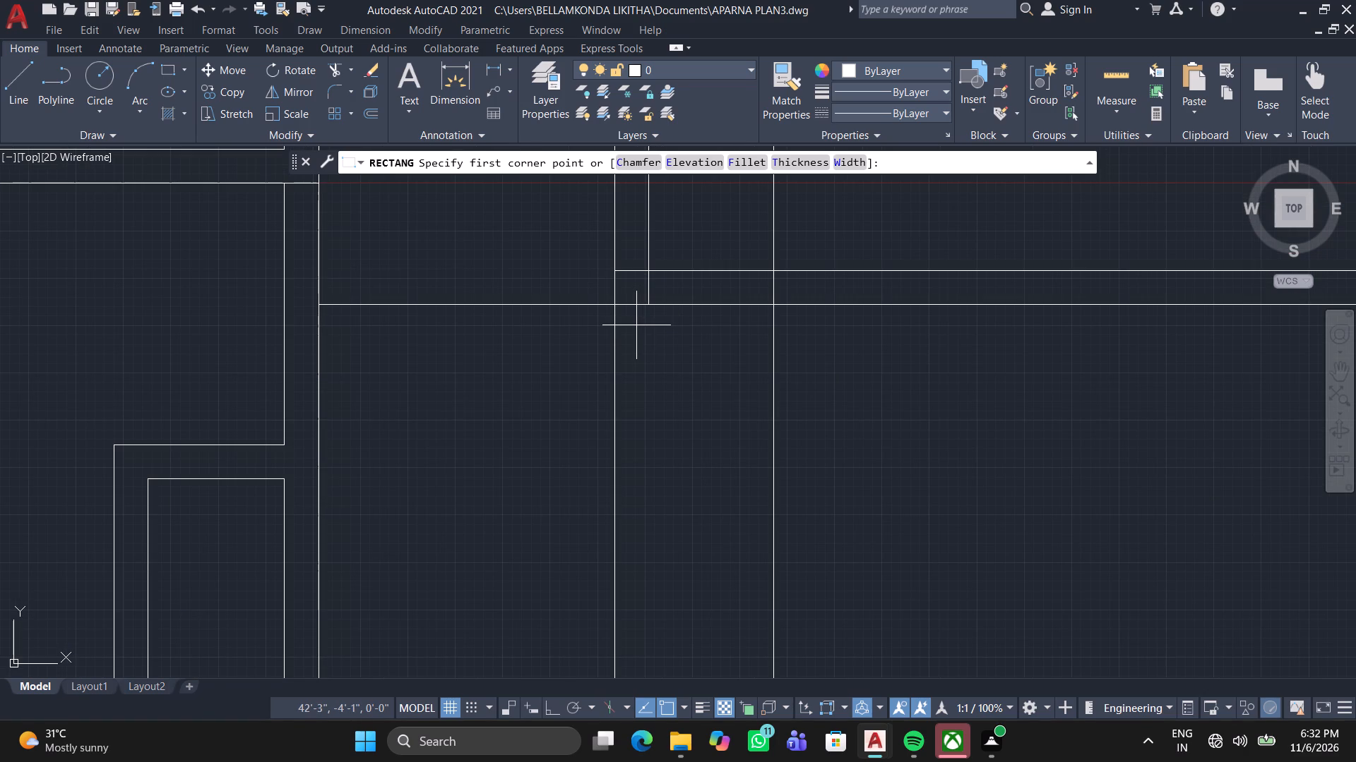
click(633, 320)
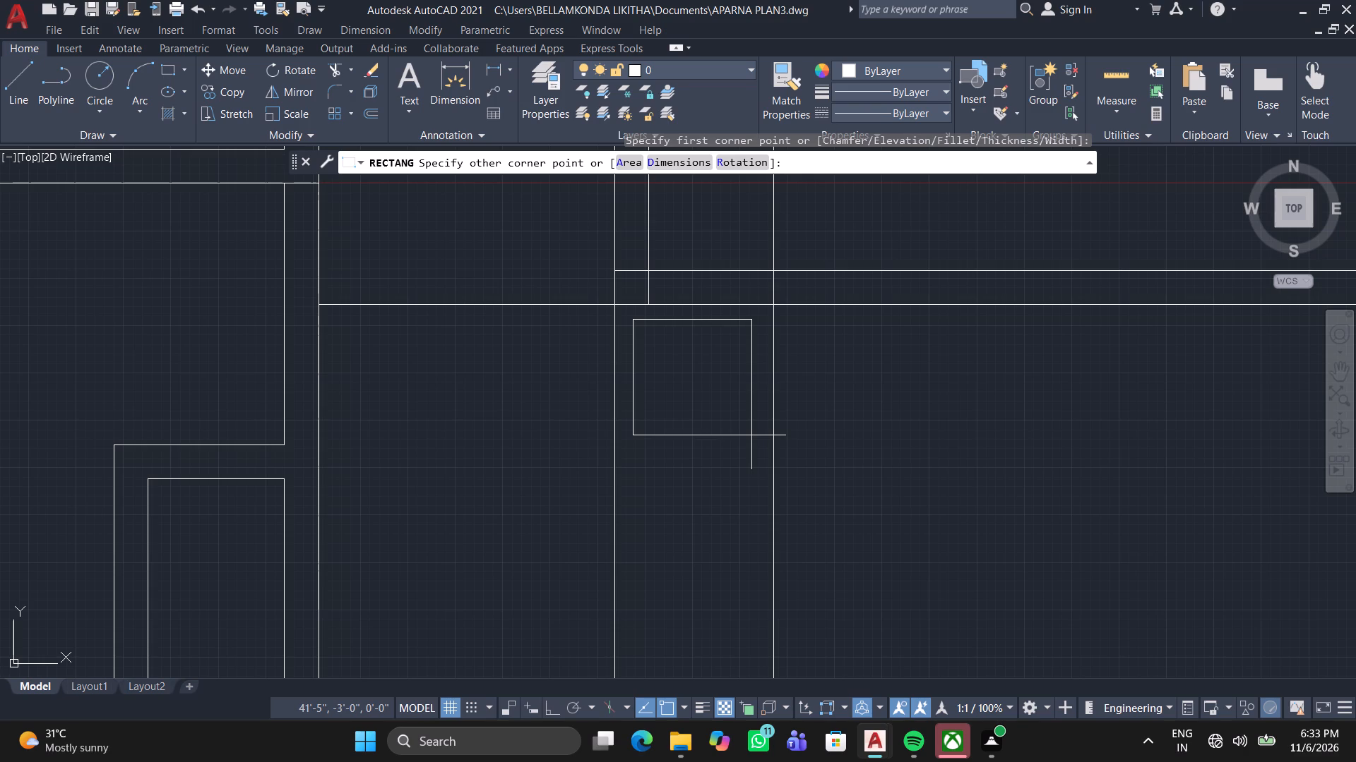
click(751, 435)
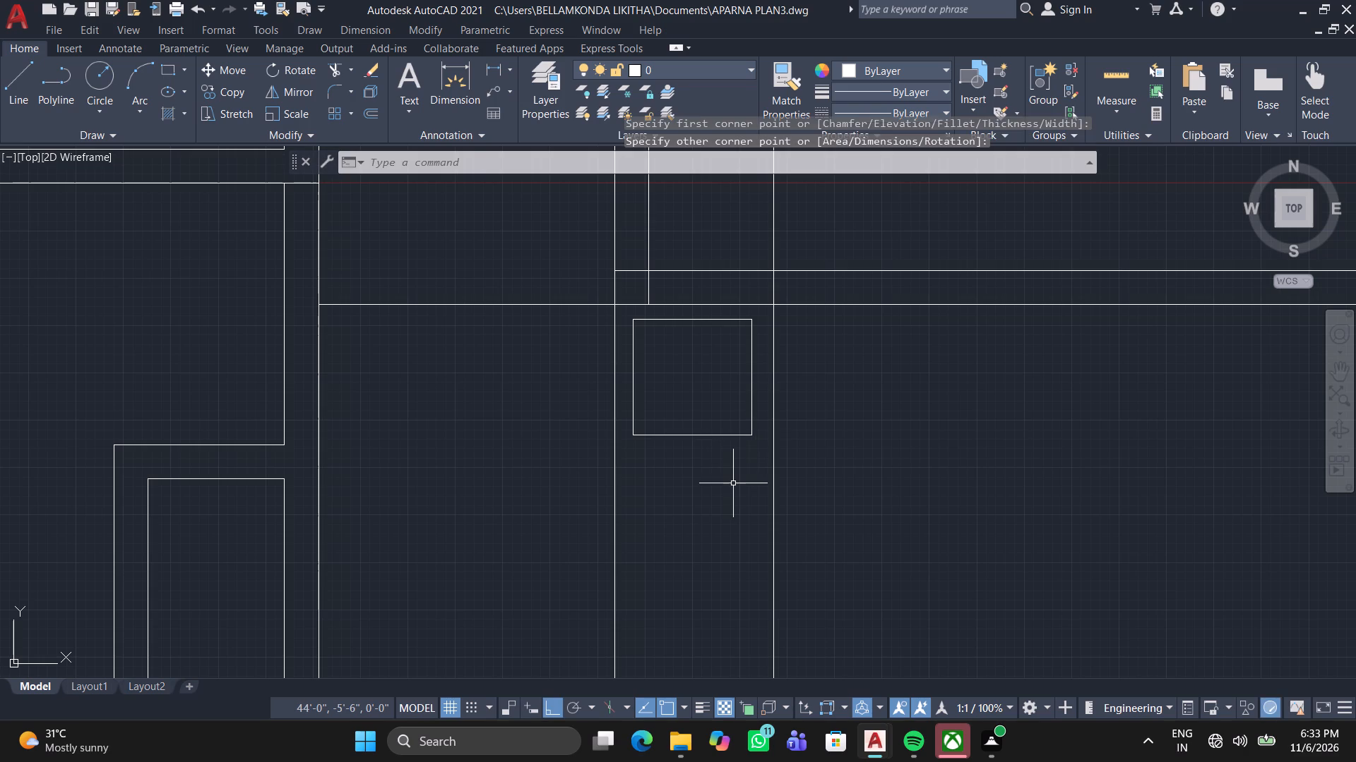
scroll(732, 480, down, 1)
middle_drag(733, 472, 730, 267)
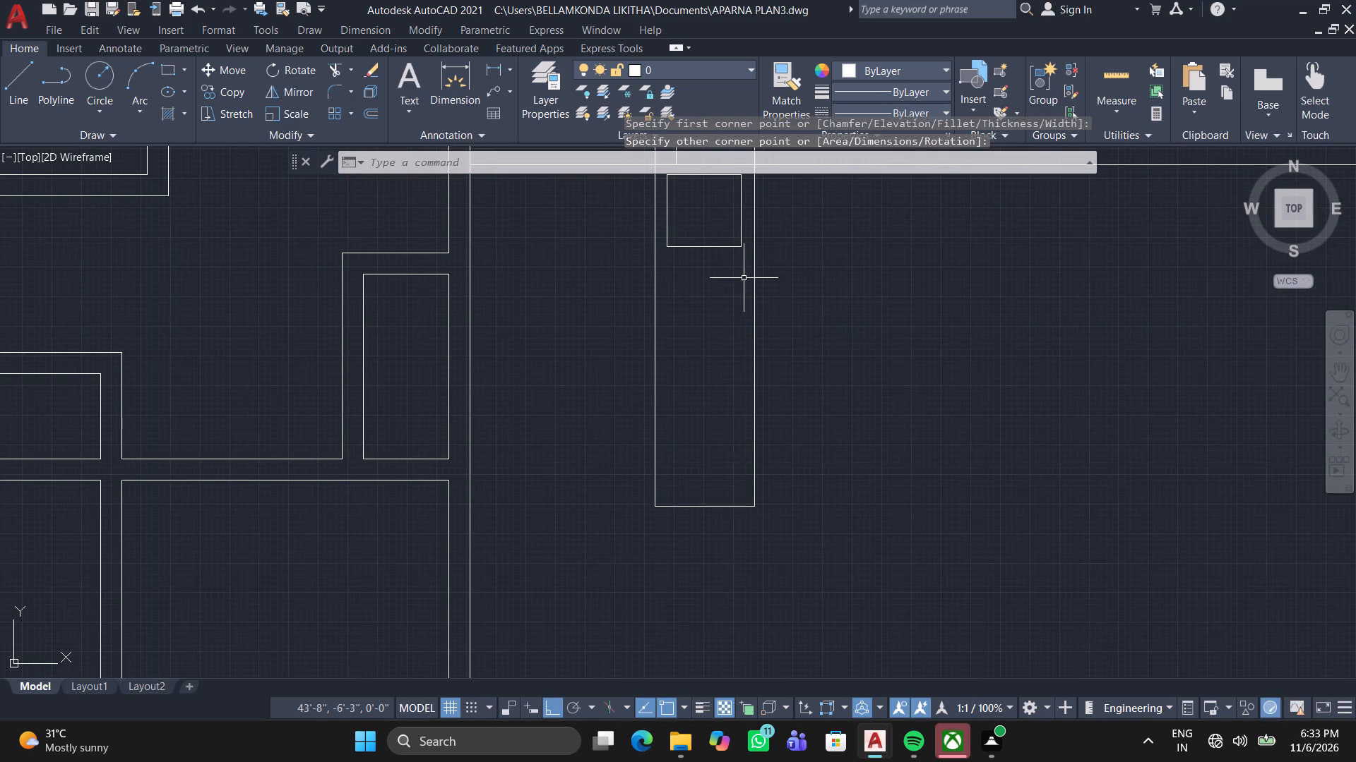
Copy the small rectangle at the narrow strip's north end about 4' north, into the long room block.
click(744, 278)
click(717, 236)
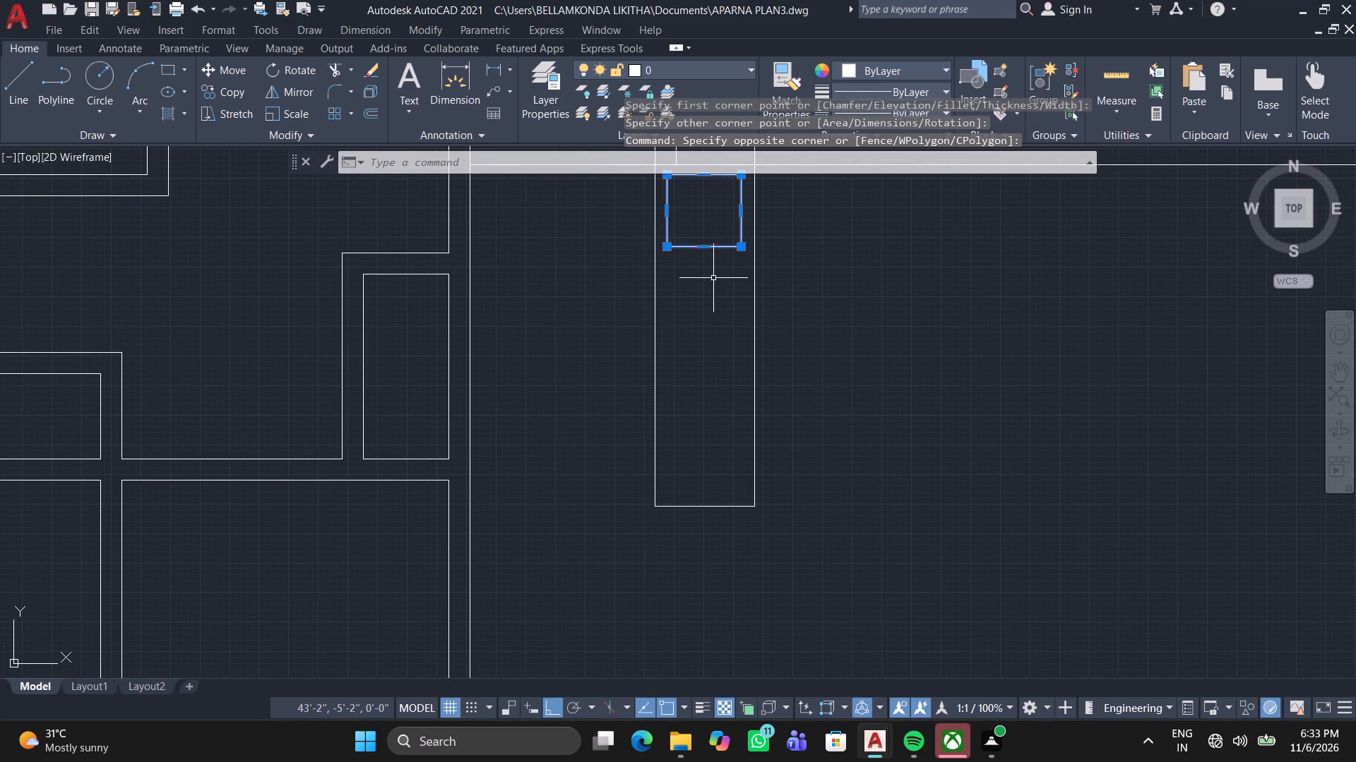
right_click(716, 279)
double_click(779, 427)
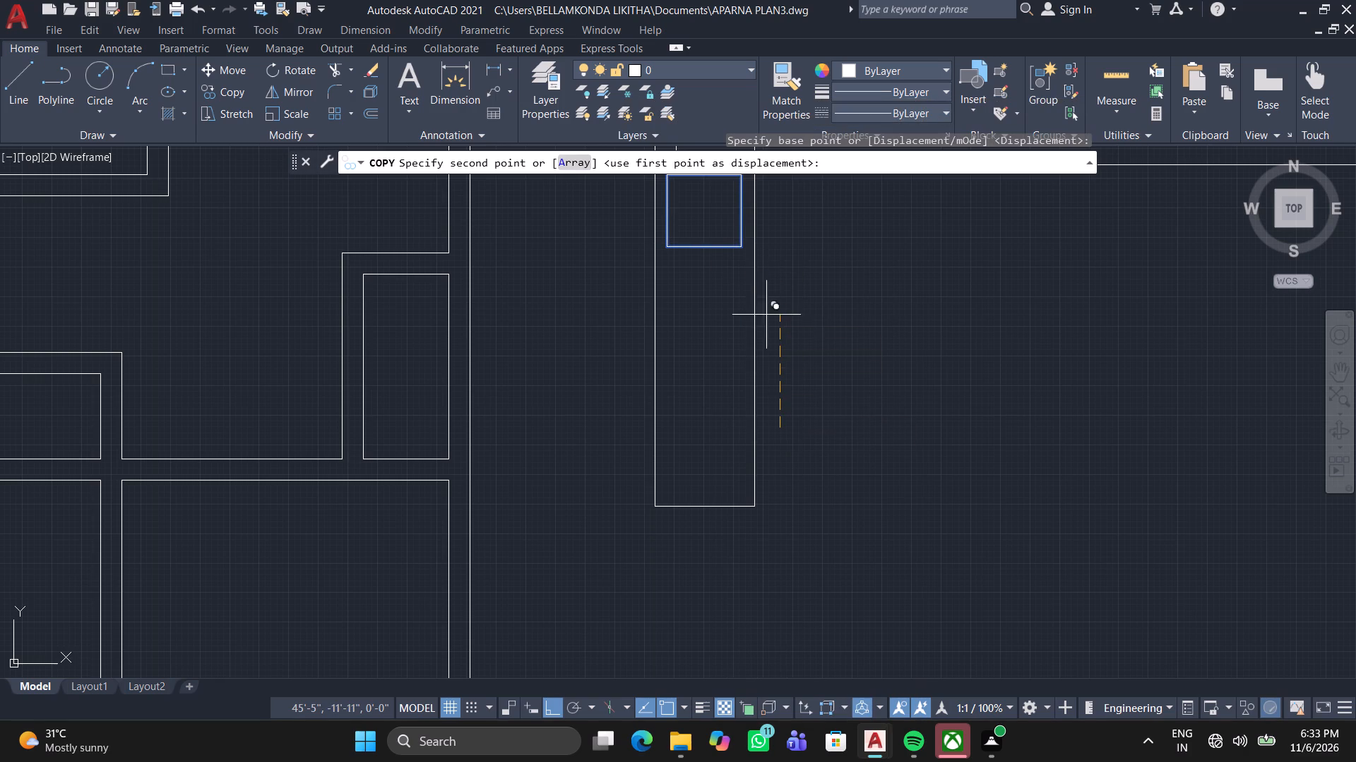
click(840, 313)
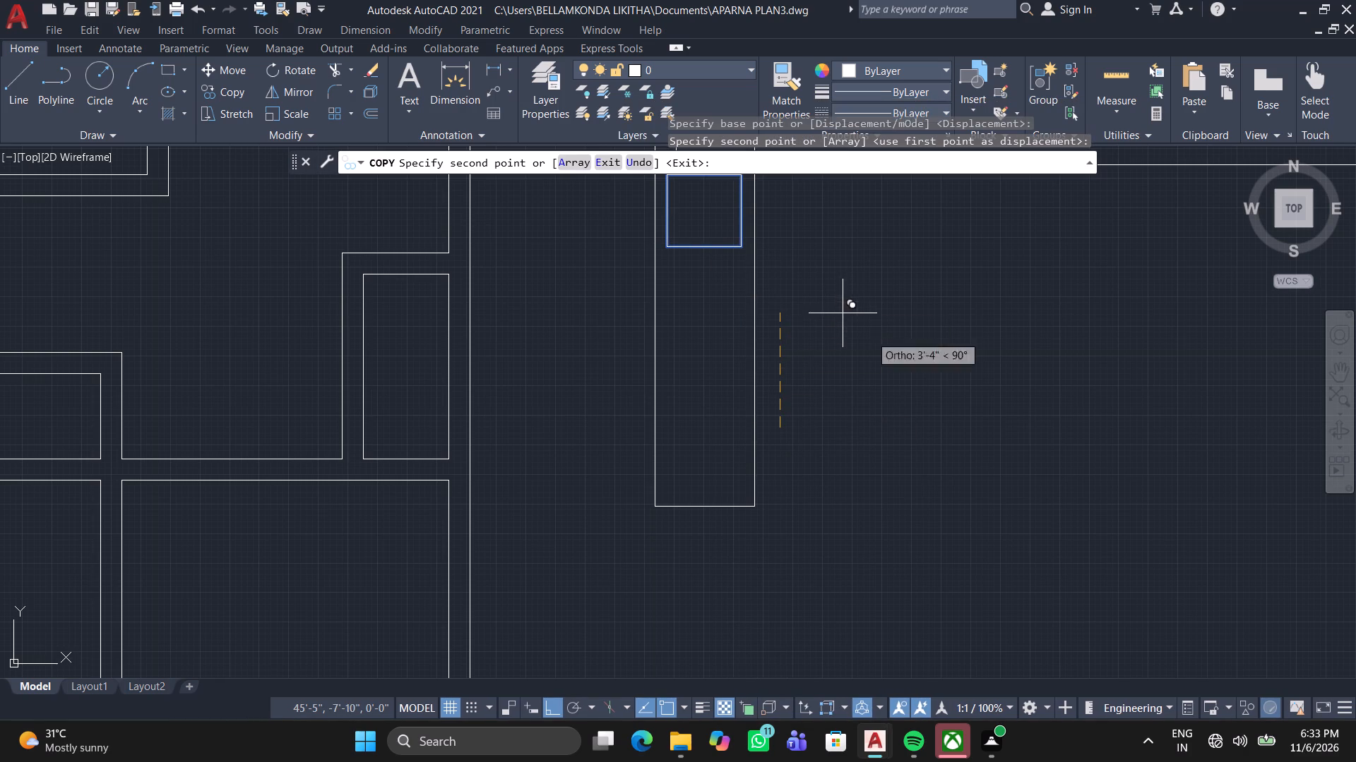
key(space)
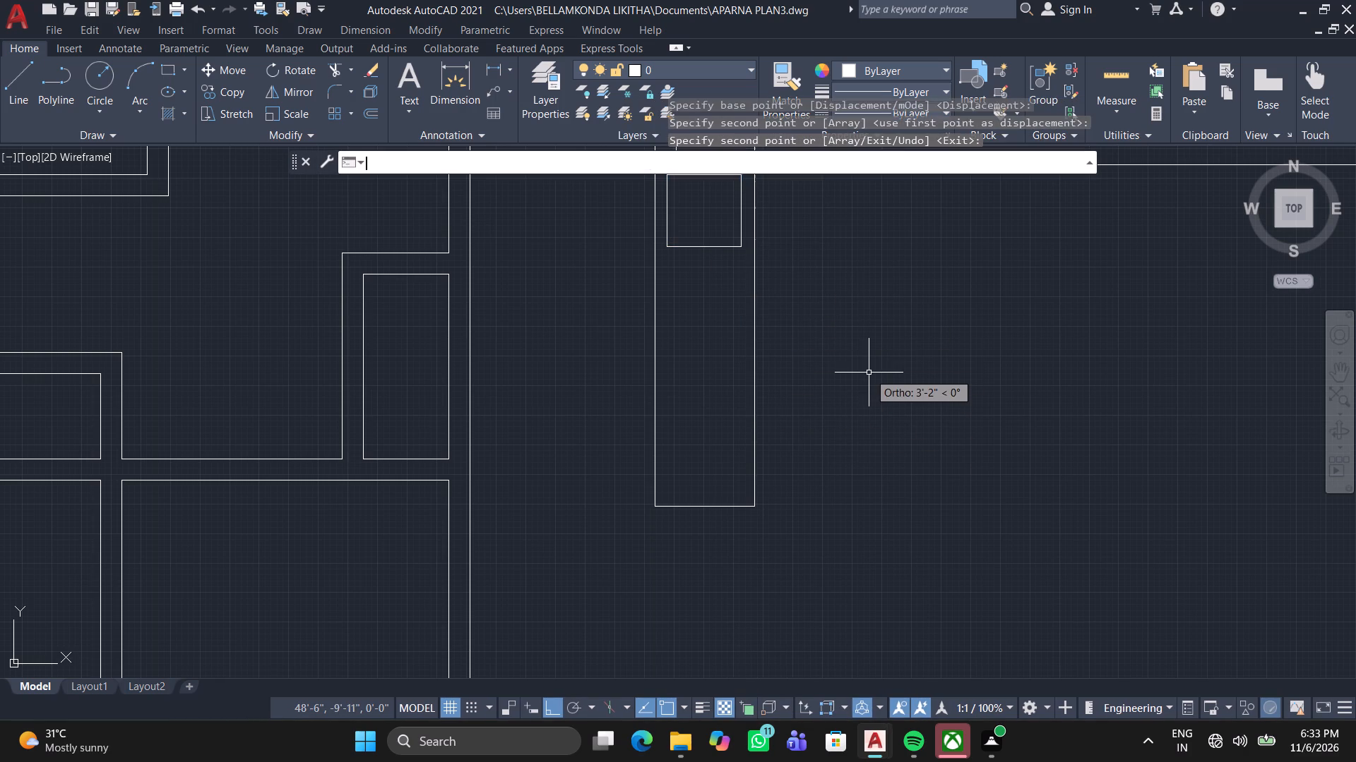
Copy the rectangle just south of the block's wall down the strip three times, about 2'-11", 5'-9" and 8'-9" south.
click(740, 248)
right_click(713, 271)
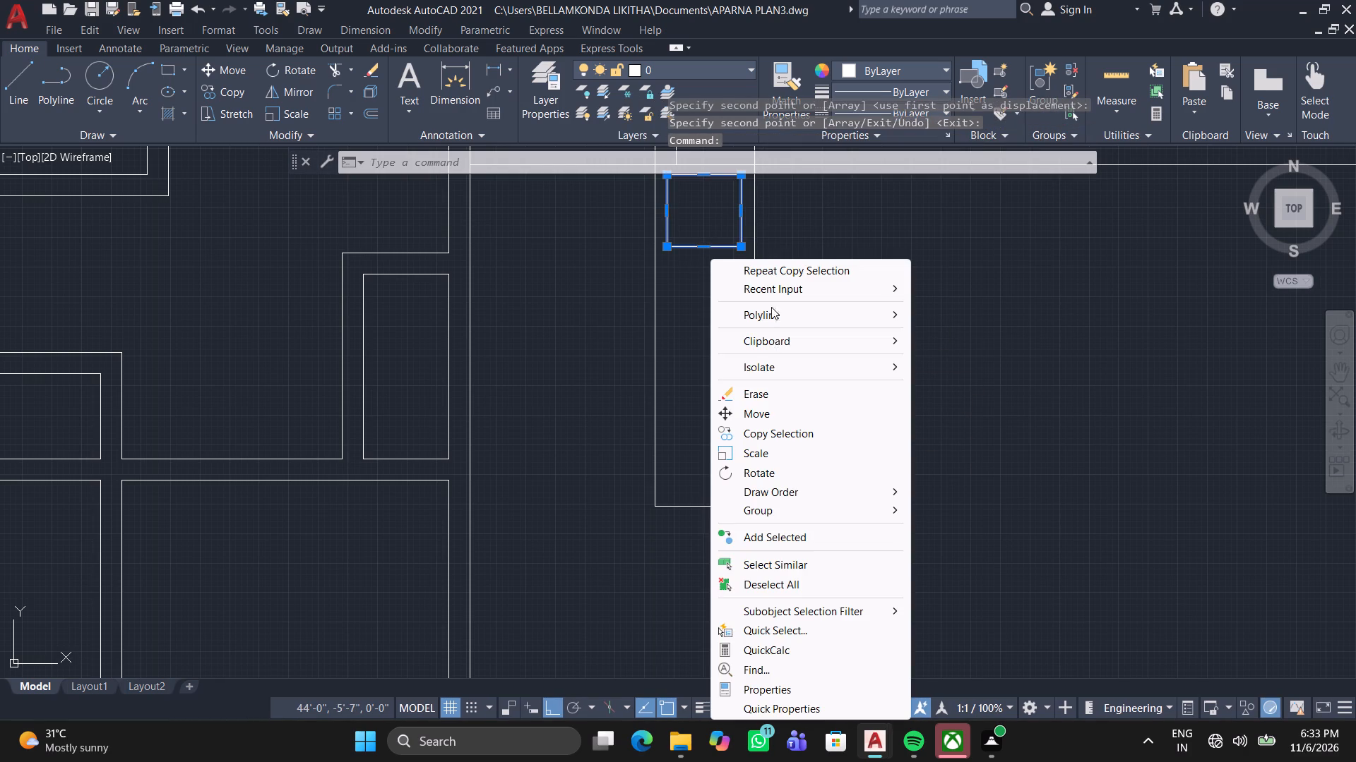
click(764, 433)
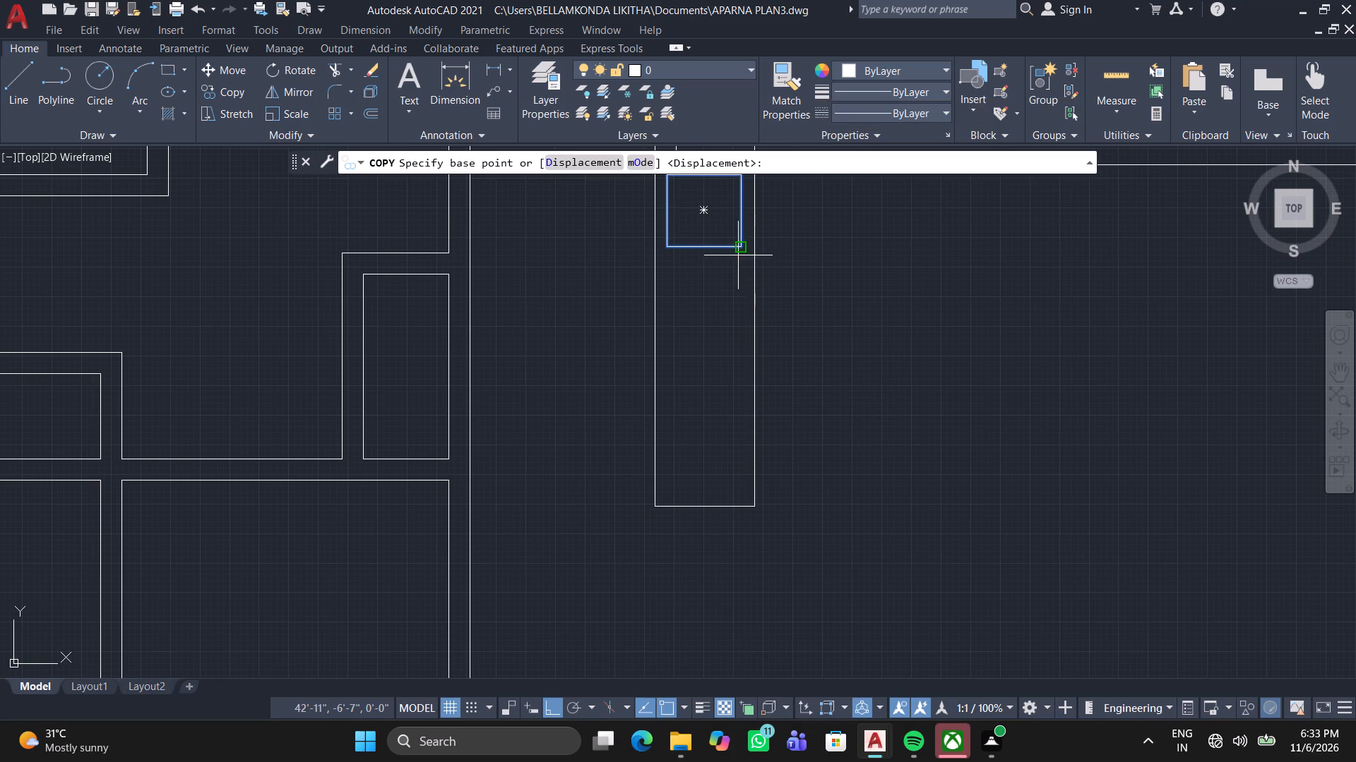
click(741, 250)
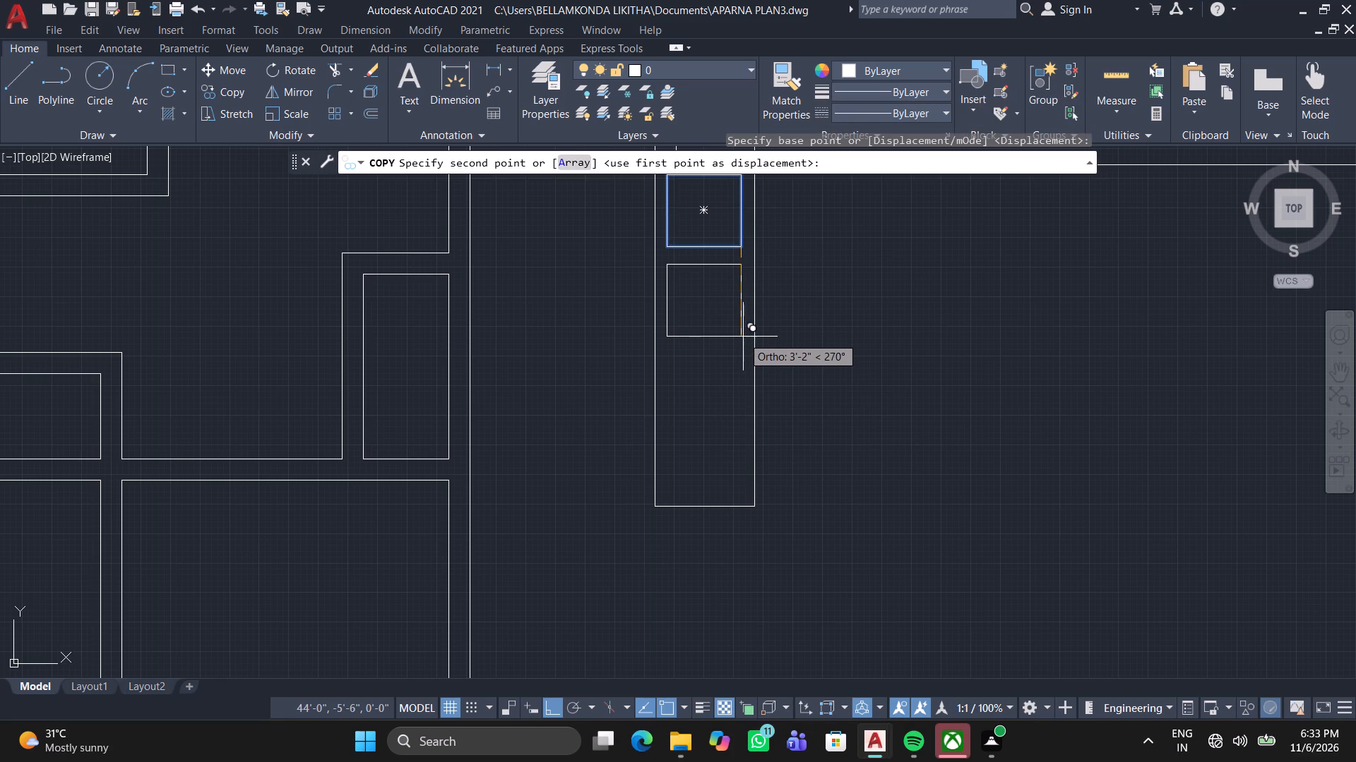
click(746, 328)
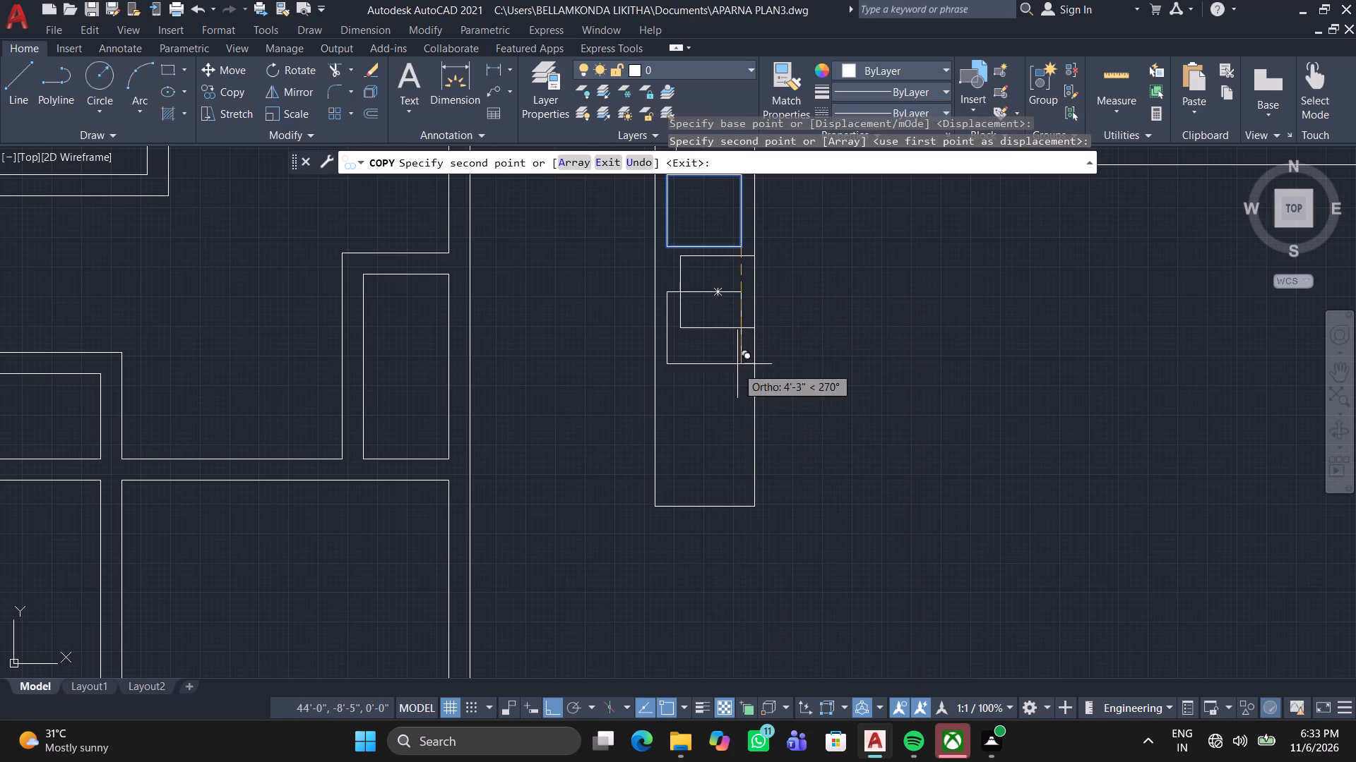
key(ctrl+z)
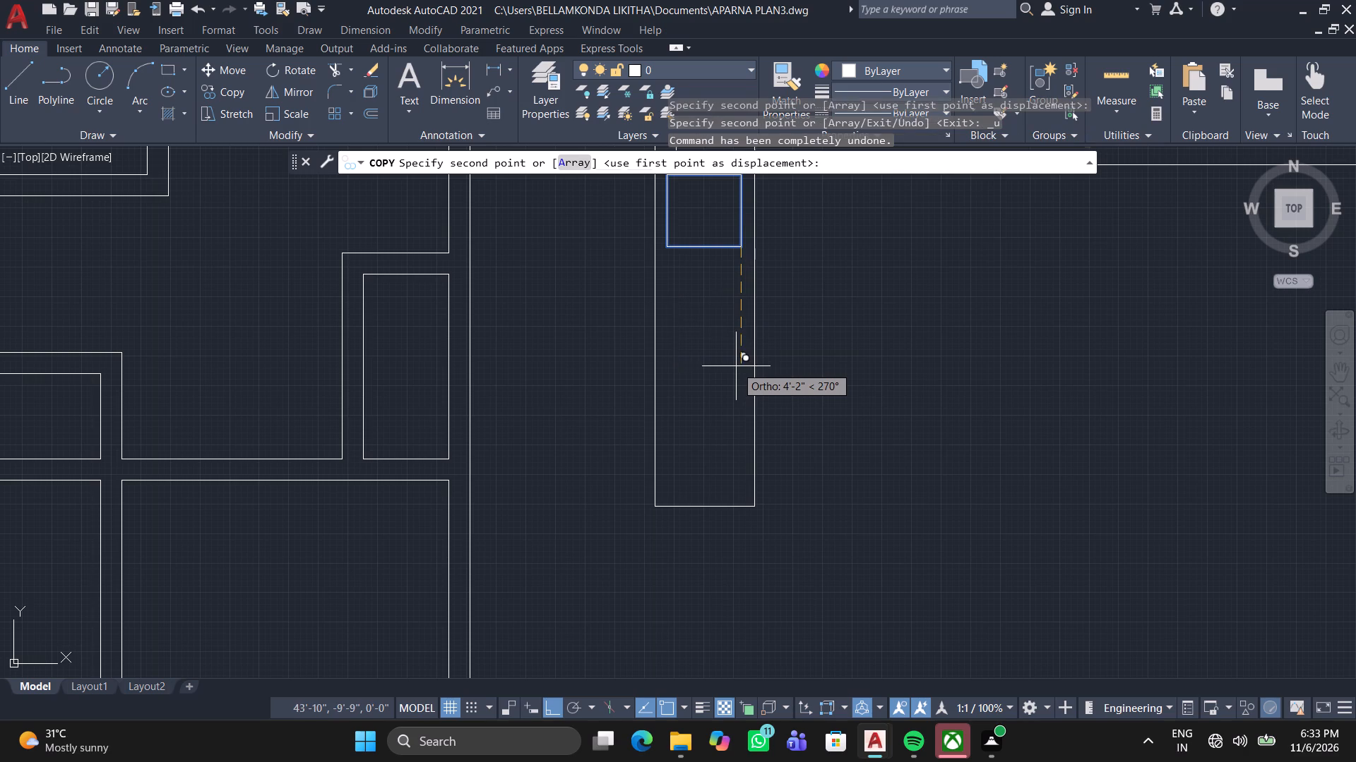
click(740, 330)
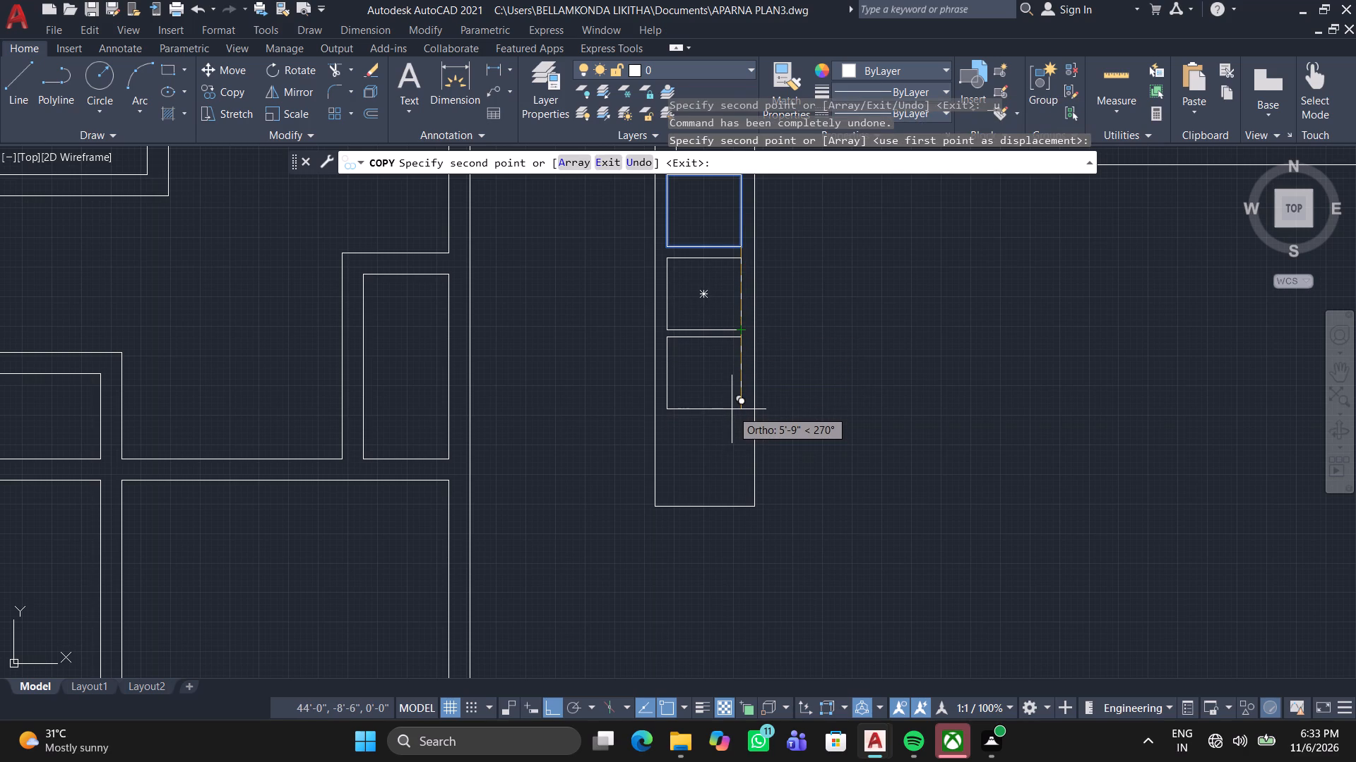
click(734, 412)
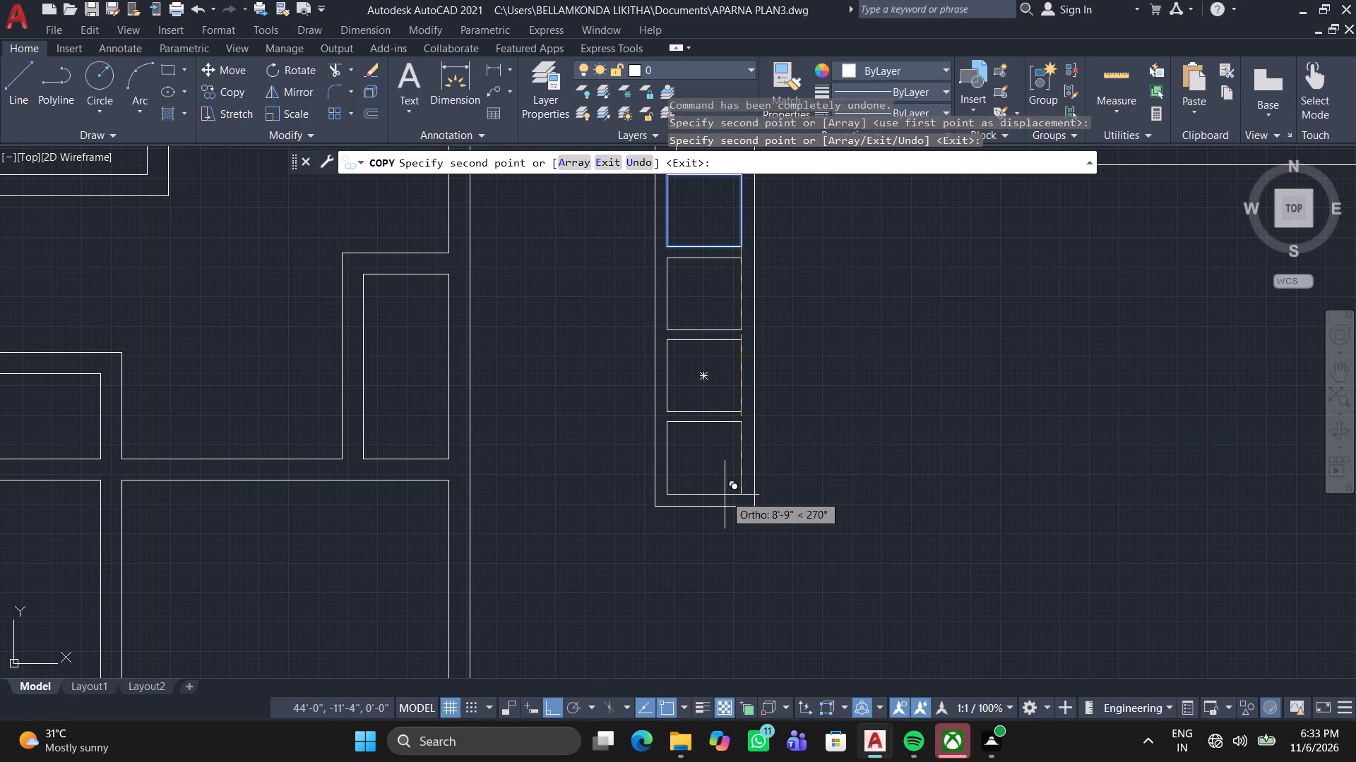
click(725, 495)
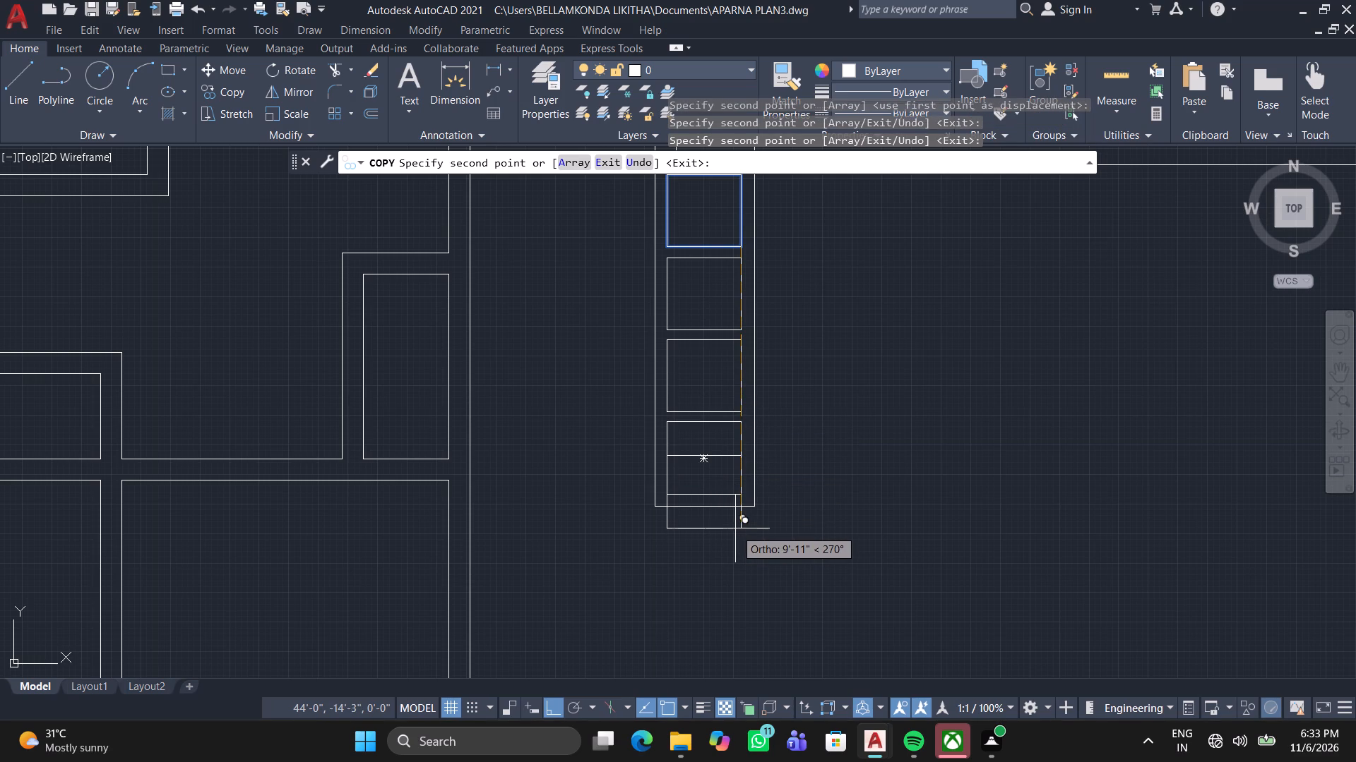
key(space)
Examine the column of small rectangles along the narrow strip, from inside the block to the strip's south end.
scroll(929, 380, down, 2)
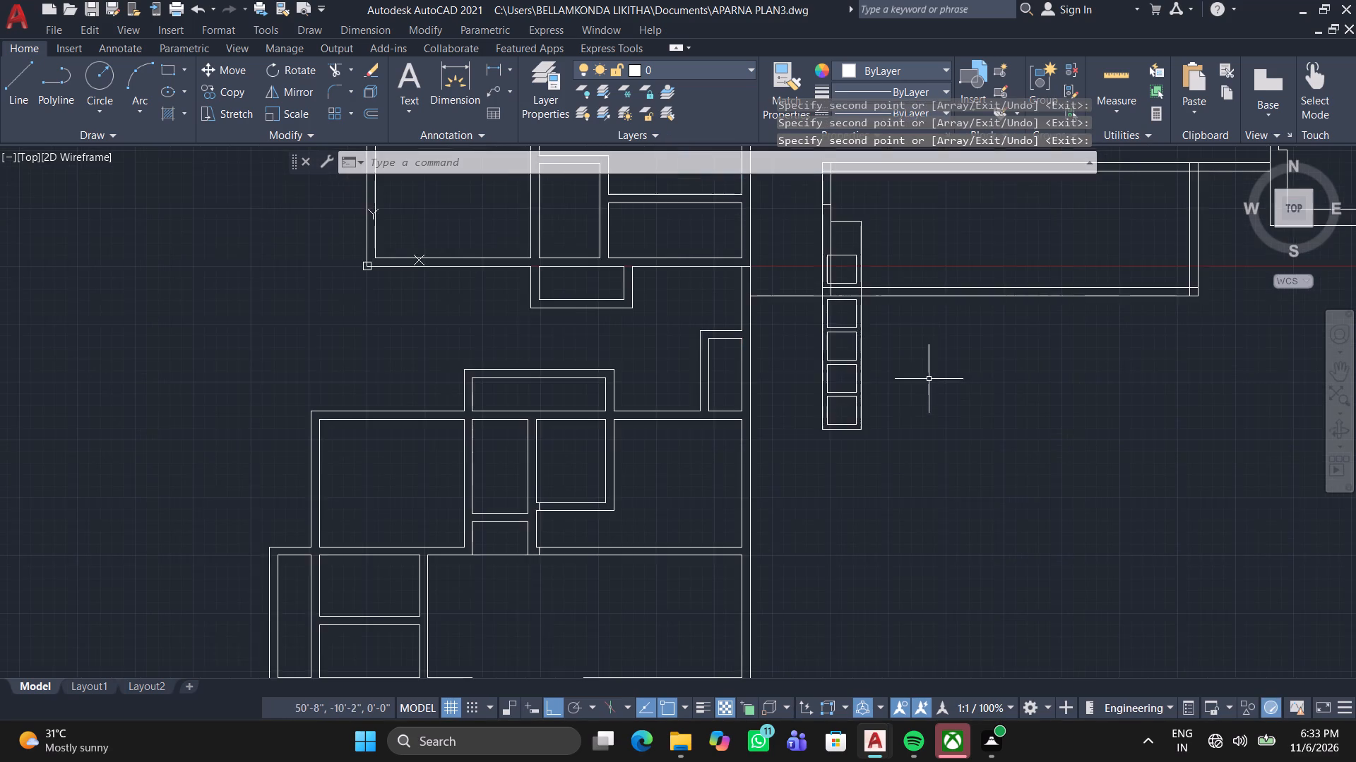
middle_click(929, 379)
scroll(928, 381, up, 1)
scroll(857, 289, up, 1)
middle_drag(857, 293, 812, 406)
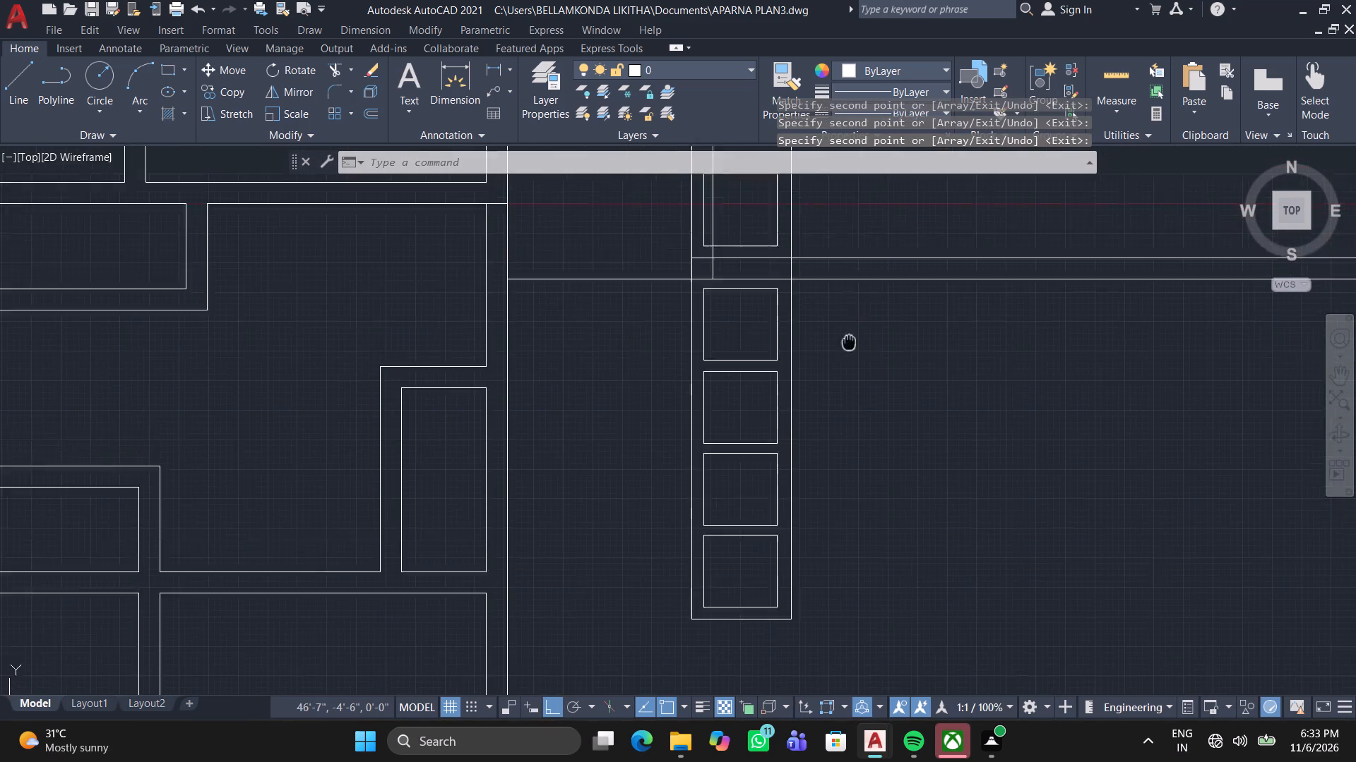
middle_drag(812, 406, 765, 484)
middle_drag(747, 343, 797, 329)
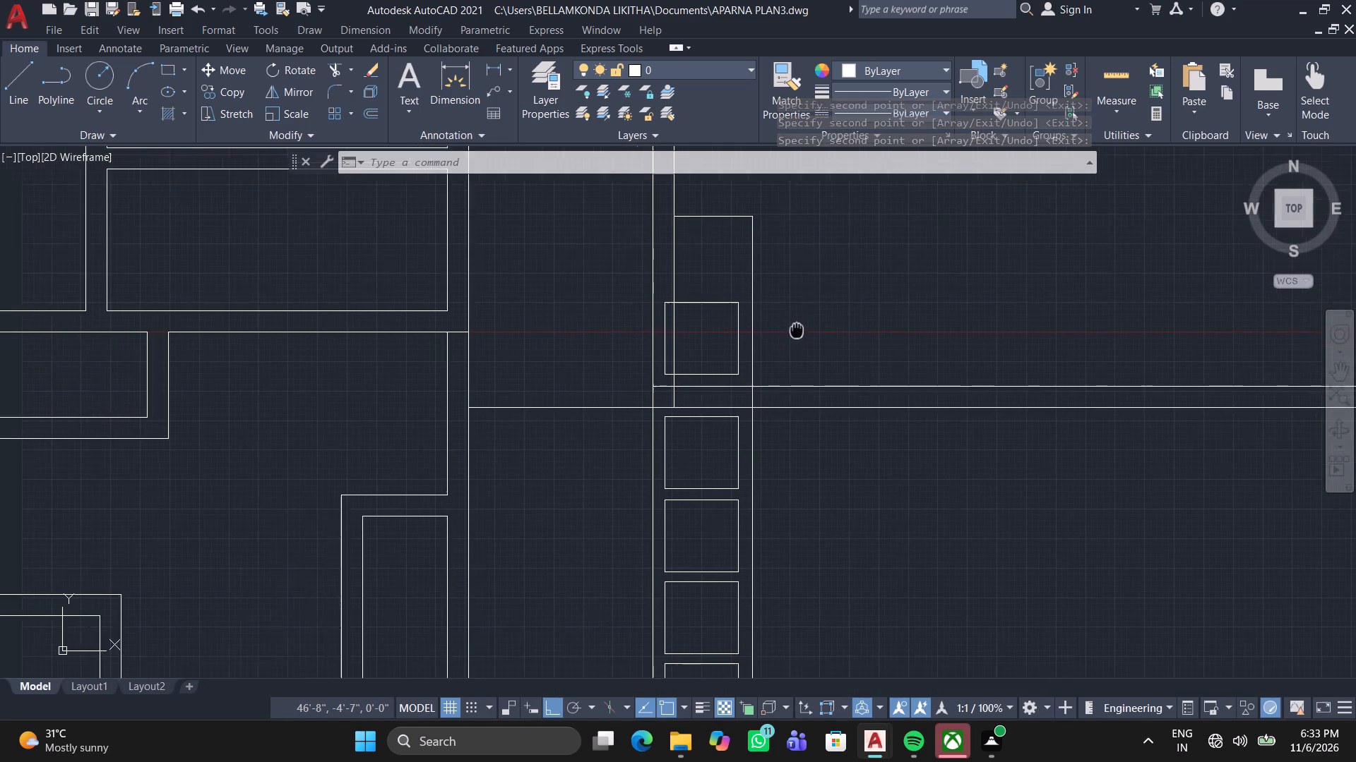
middle_drag(797, 329, 814, 322)
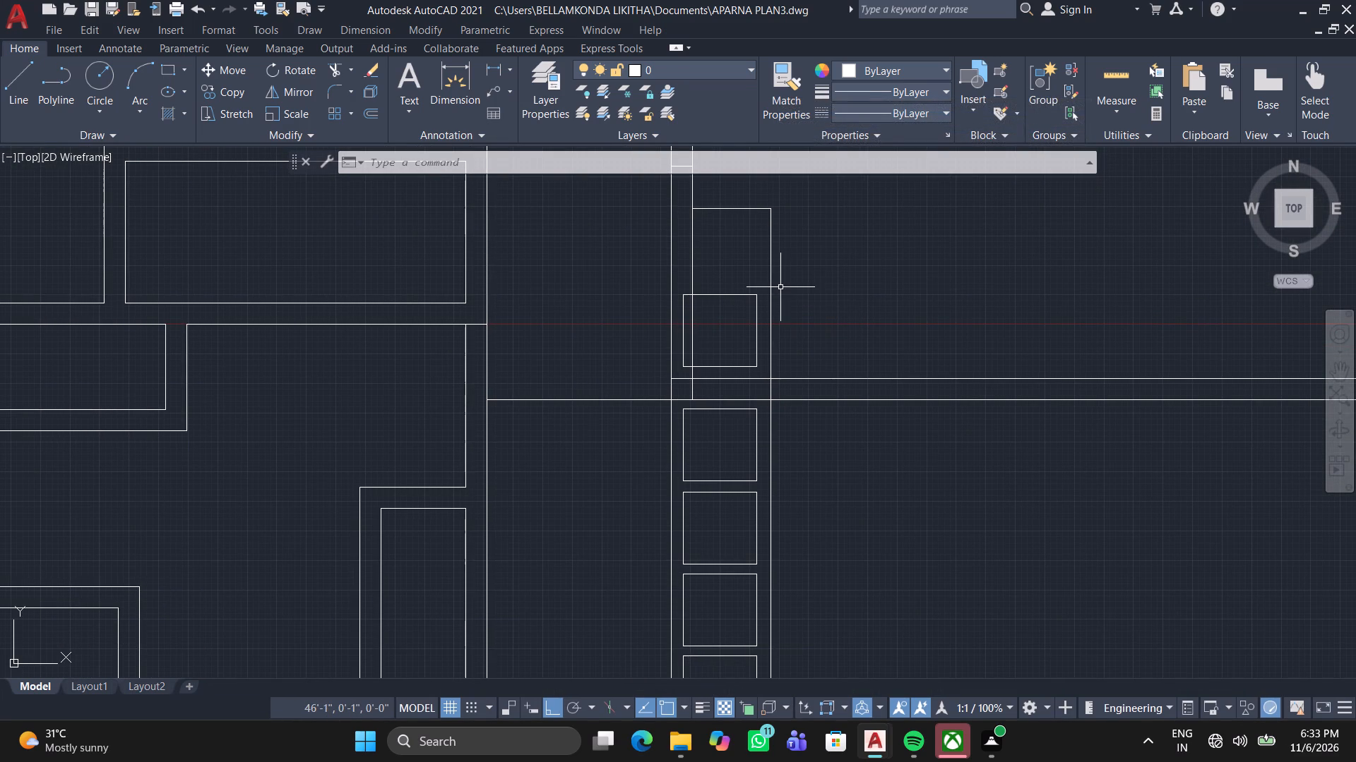
middle_drag(779, 292, 768, 90)
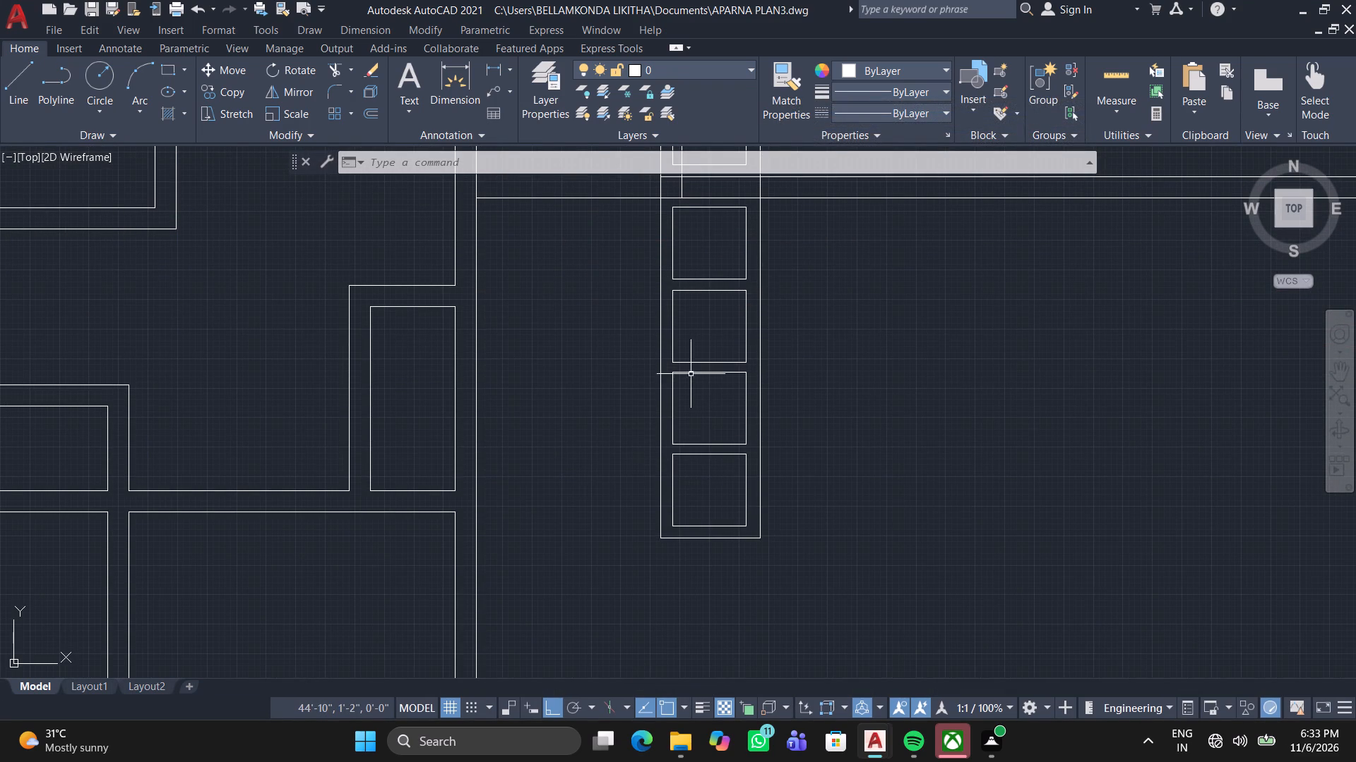
Copy the small rectangle inside the block about 2'-6" north, to just below the narrow strip's north edge.
middle_drag(777, 428, 778, 437)
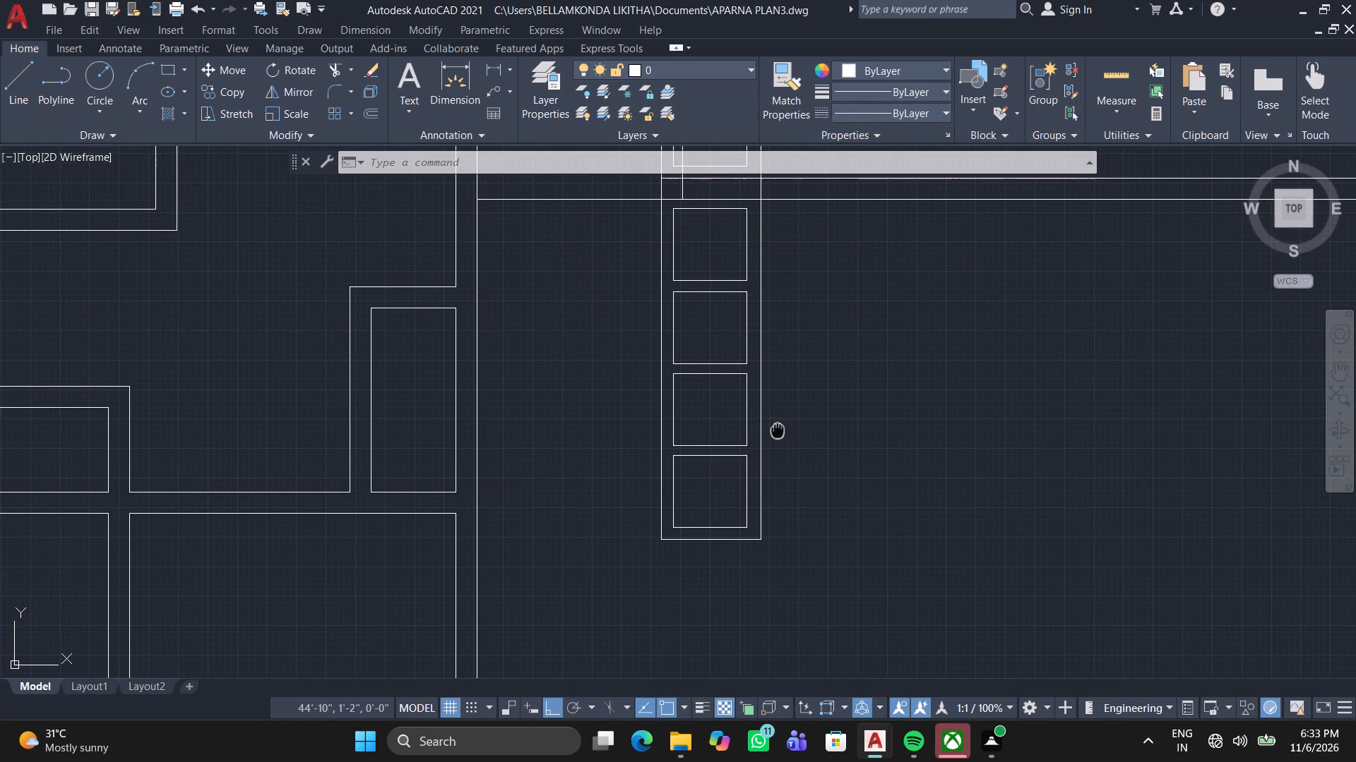
middle_drag(778, 437, 744, 583)
middle_drag(746, 365, 727, 480)
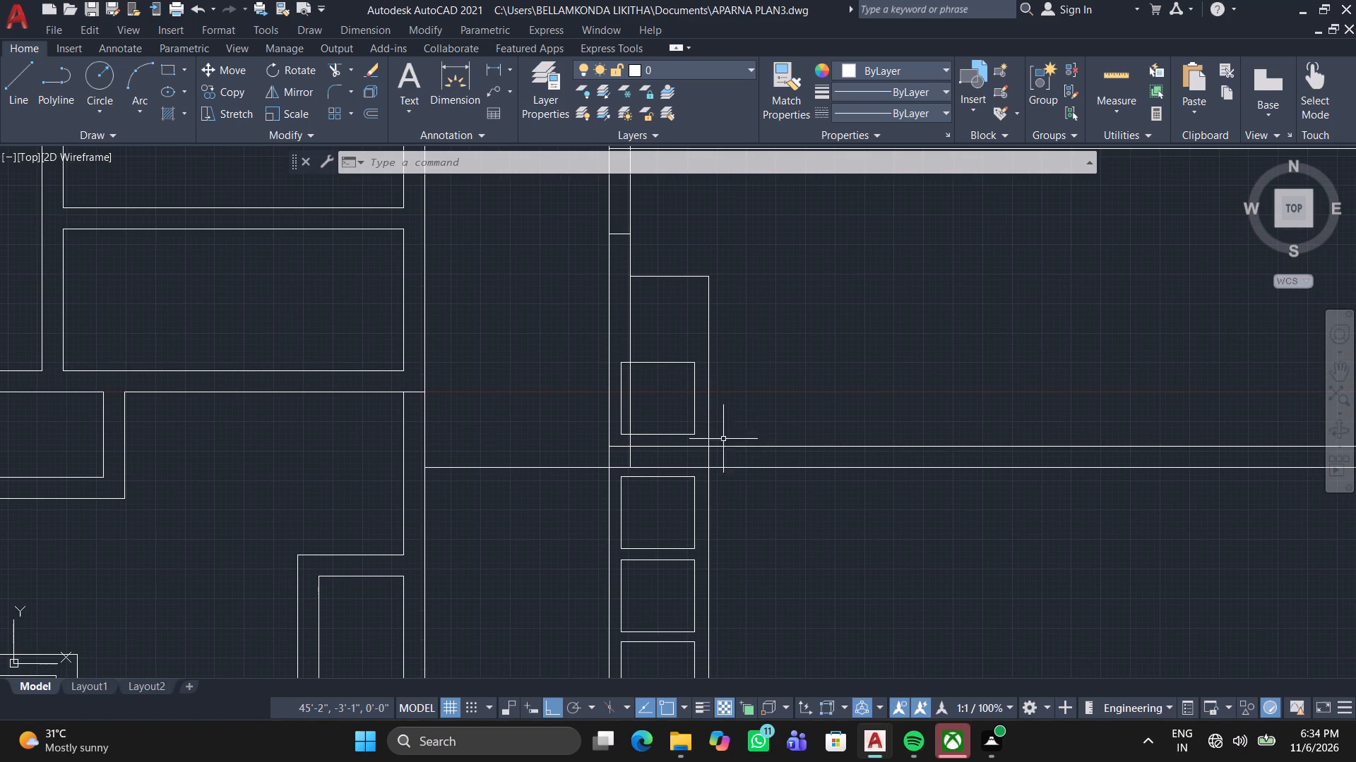
click(670, 360)
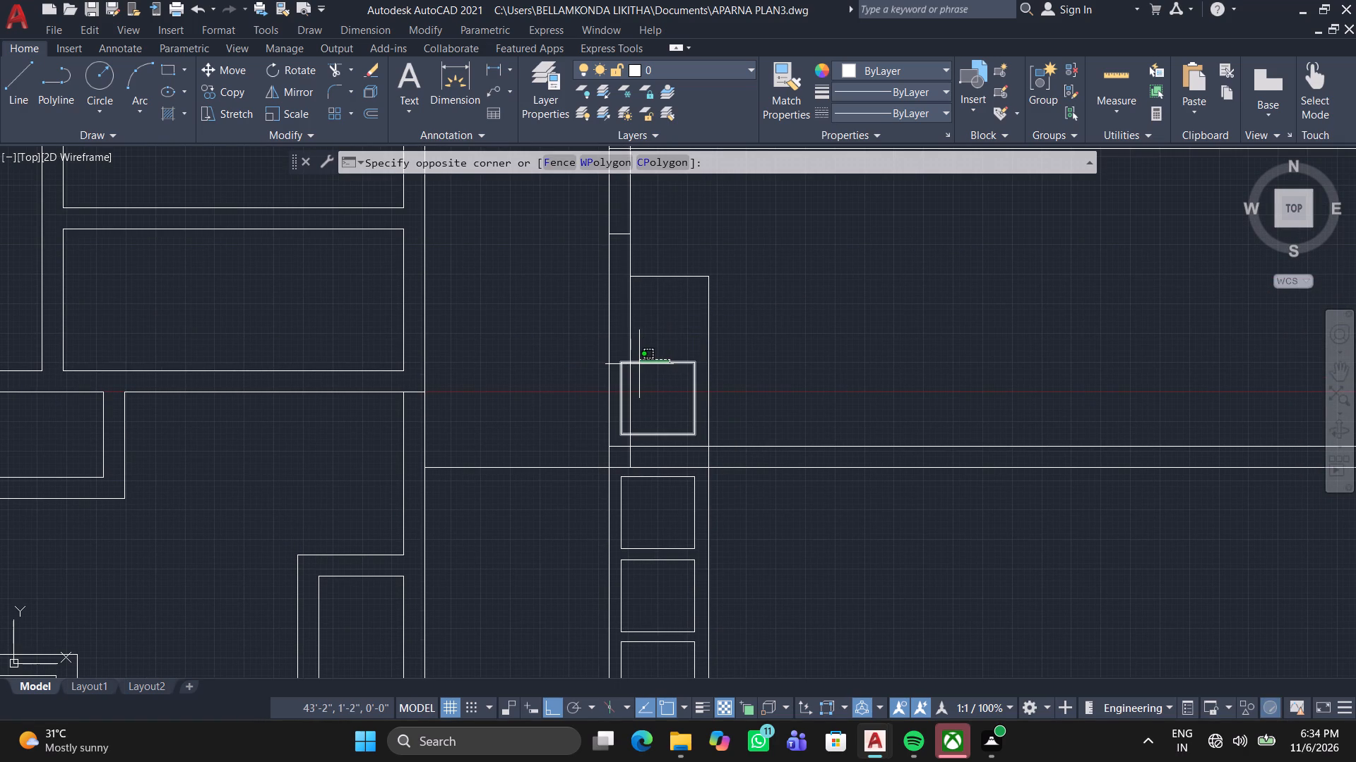
click(639, 364)
right_click(819, 313)
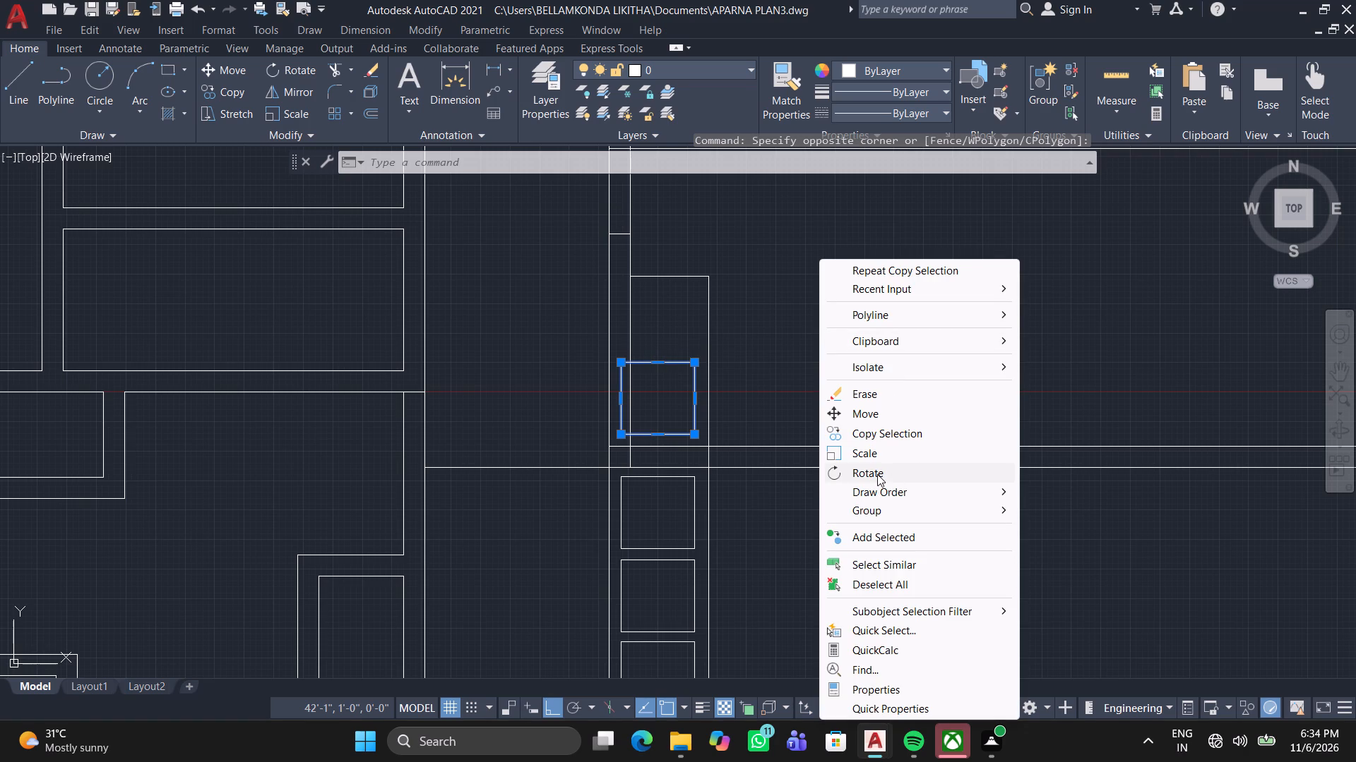
click(887, 433)
click(689, 358)
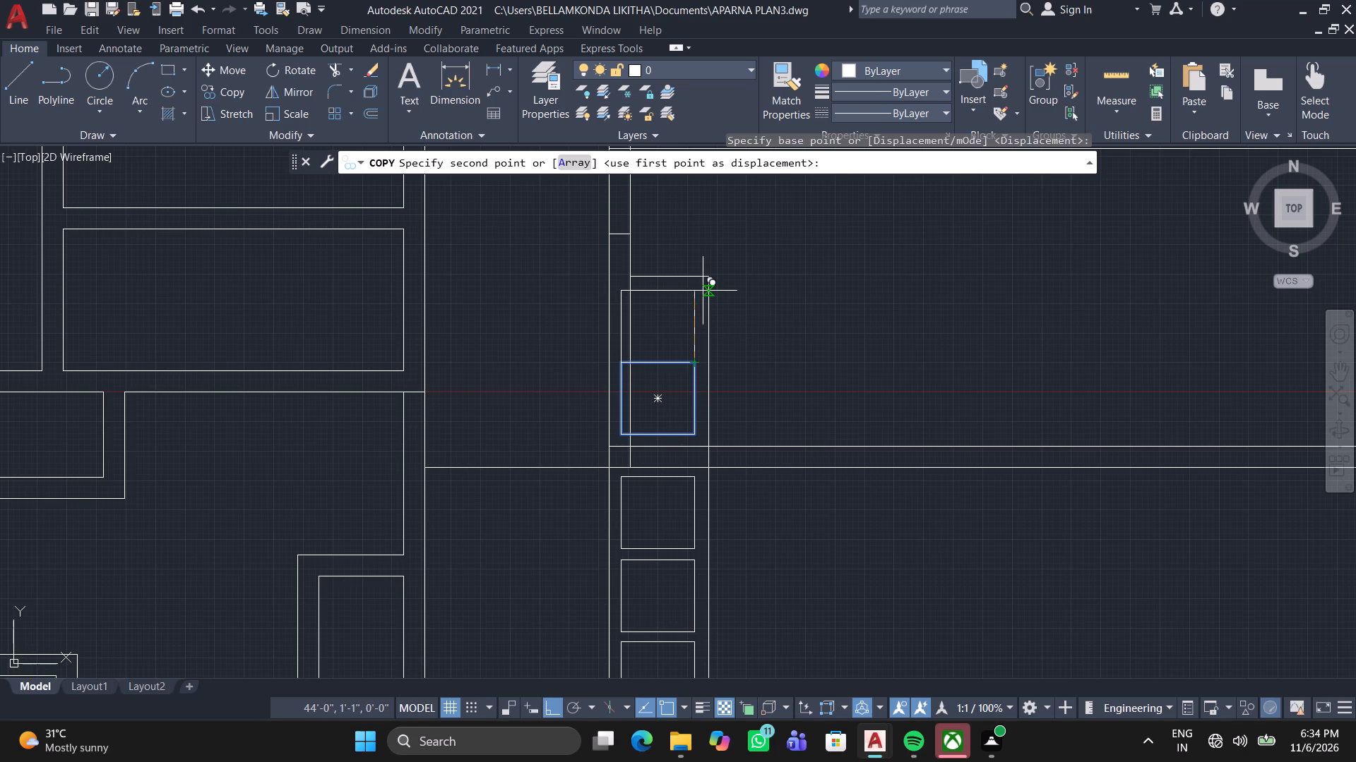
click(703, 291)
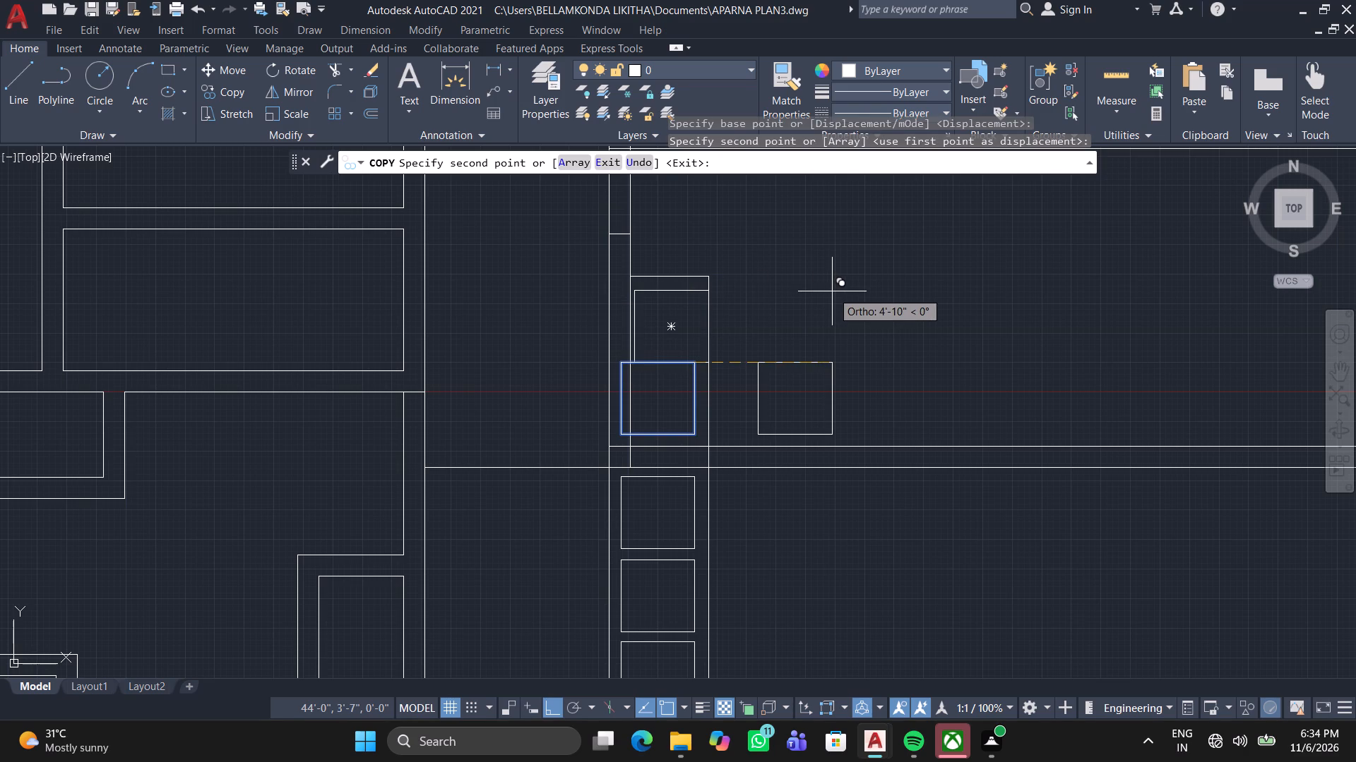
key(ctrl+z)
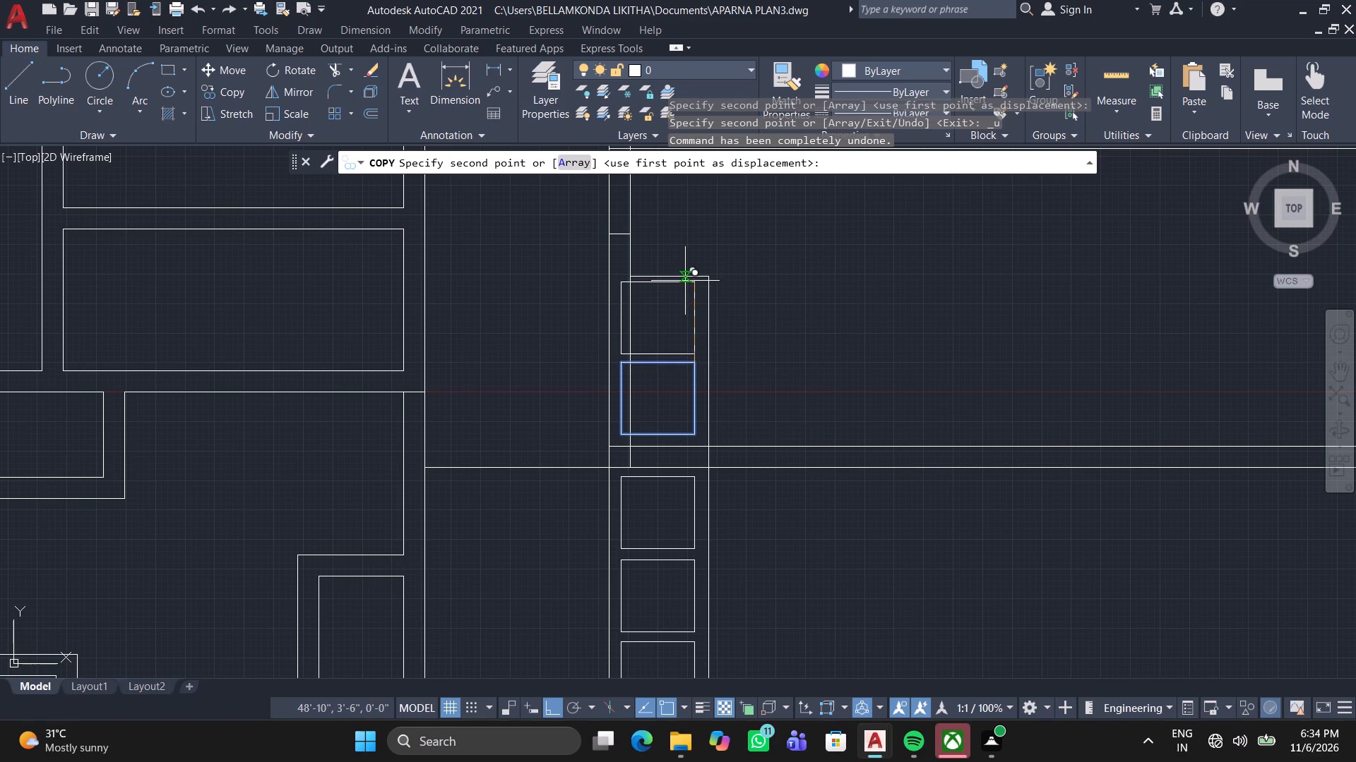
scroll(686, 289, up, 2)
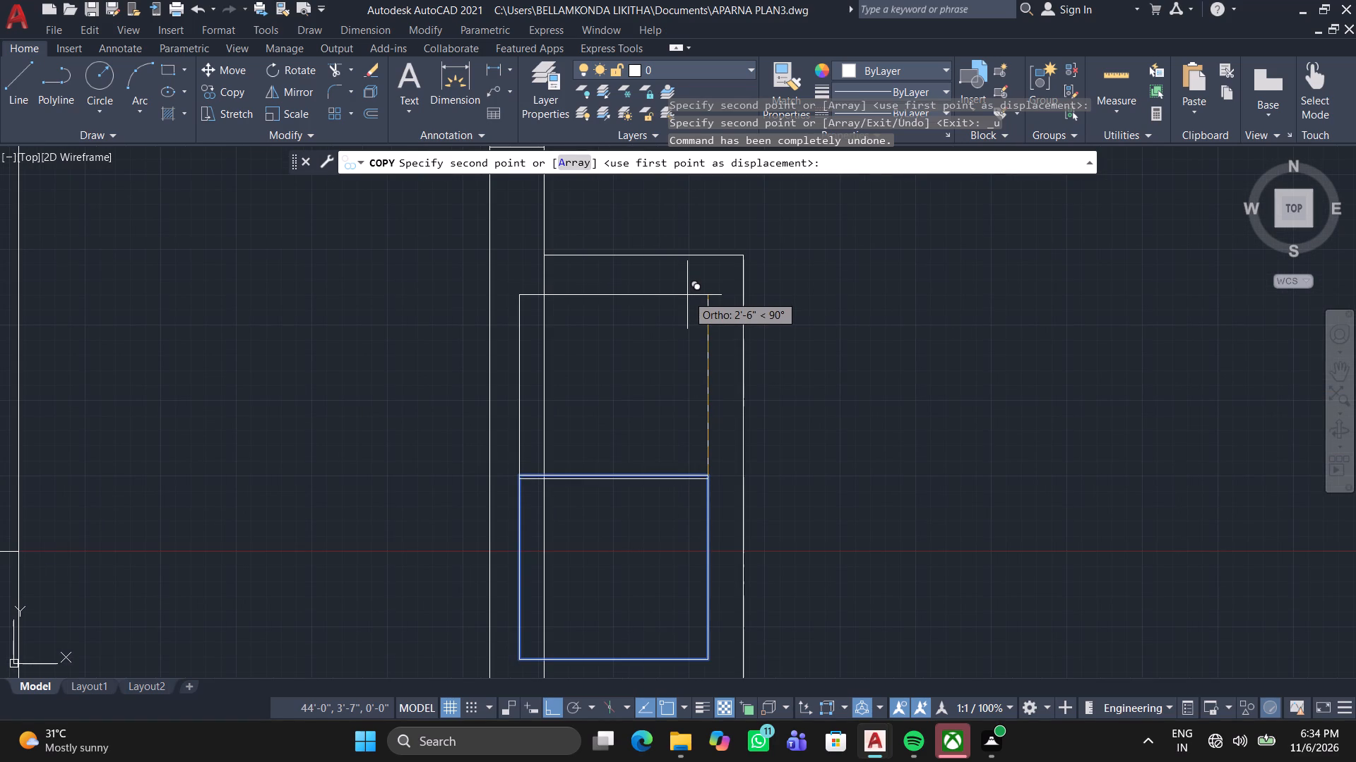
click(688, 296)
scroll(775, 302, down, 1)
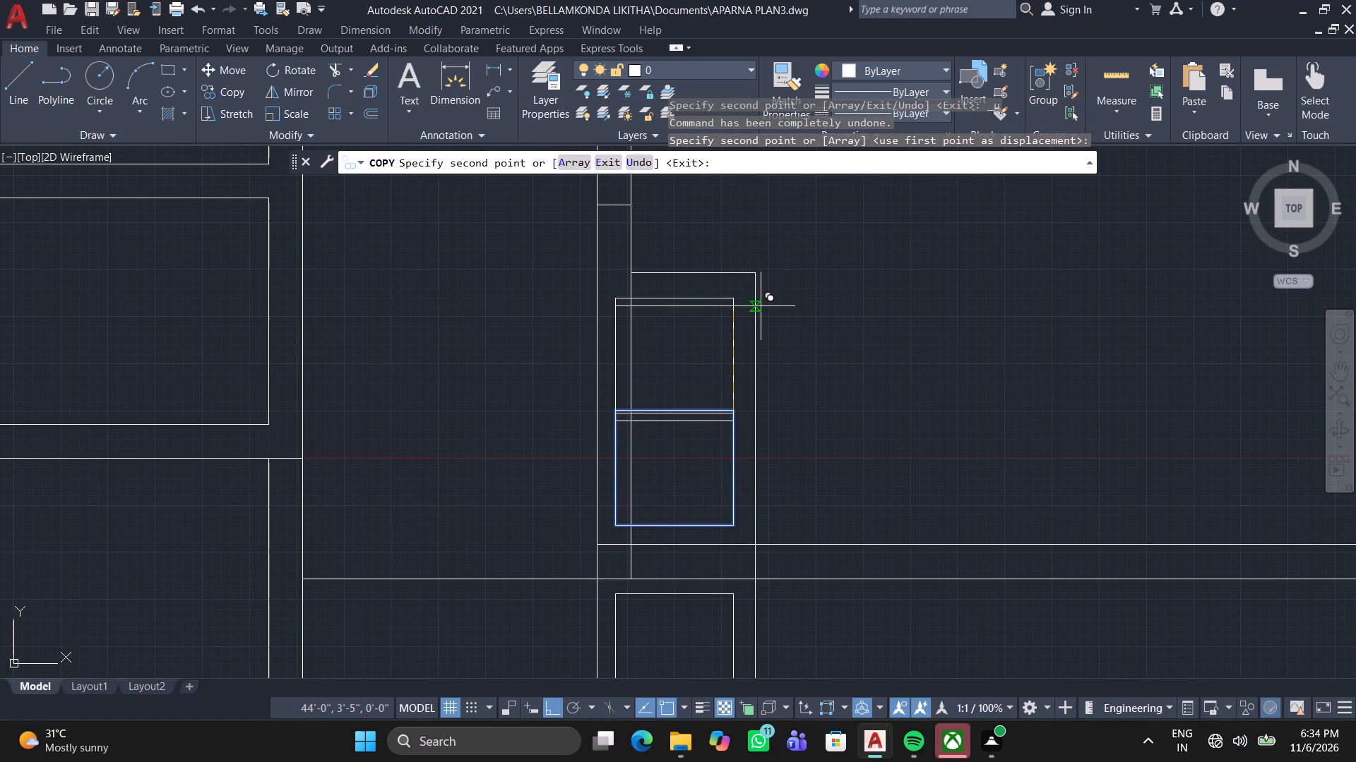
key(Escape)
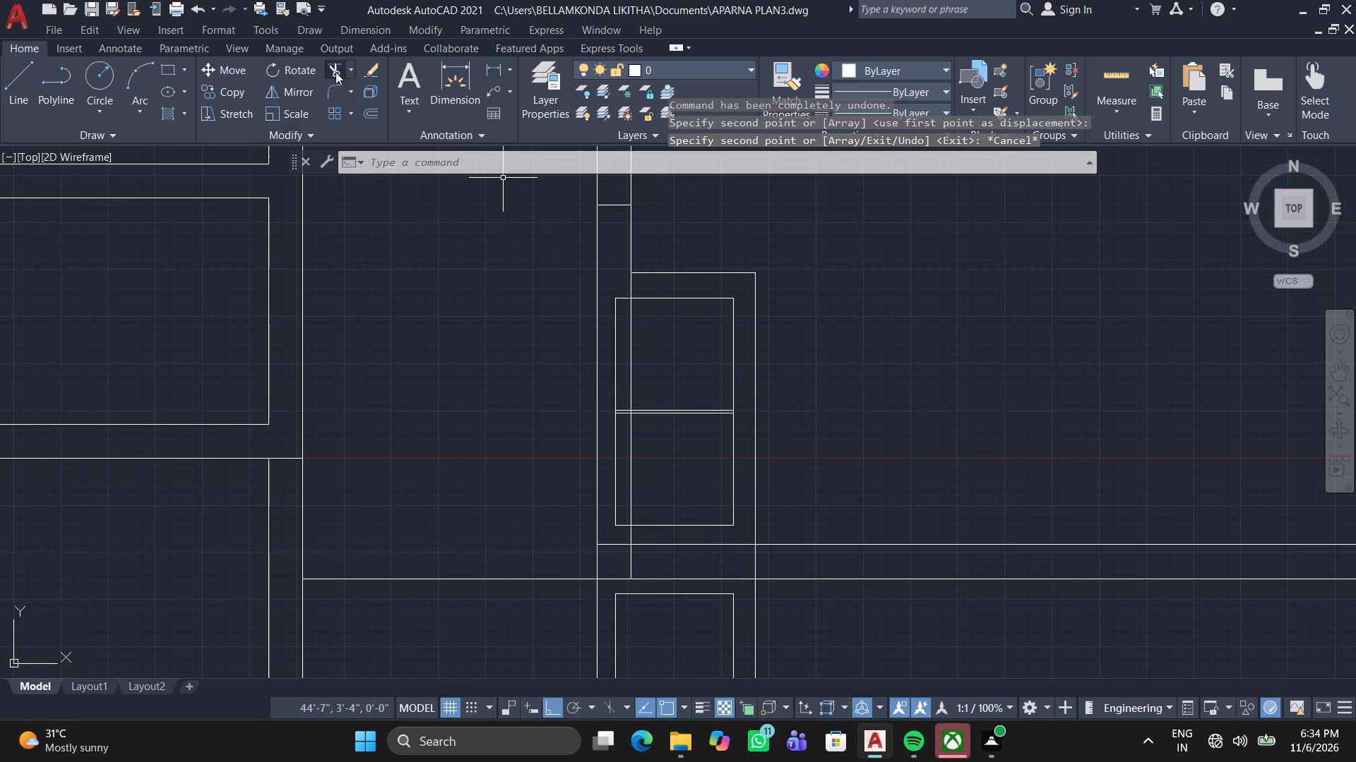
Trim away the block's south wall line where it extends west of the strip to the neighbouring building's east wall.
click(336, 72)
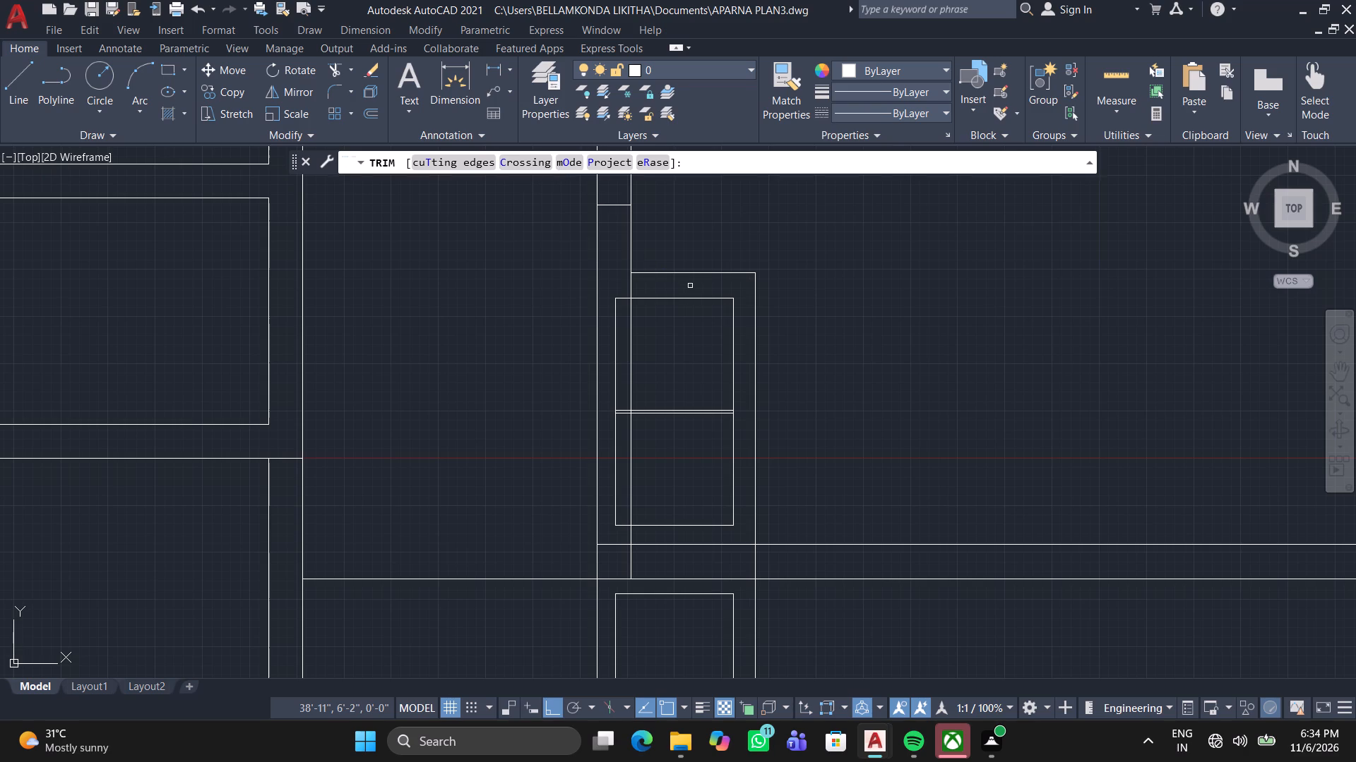
middle_drag(703, 297, 792, 188)
scroll(792, 188, down, 1)
middle_drag(809, 450, 807, 241)
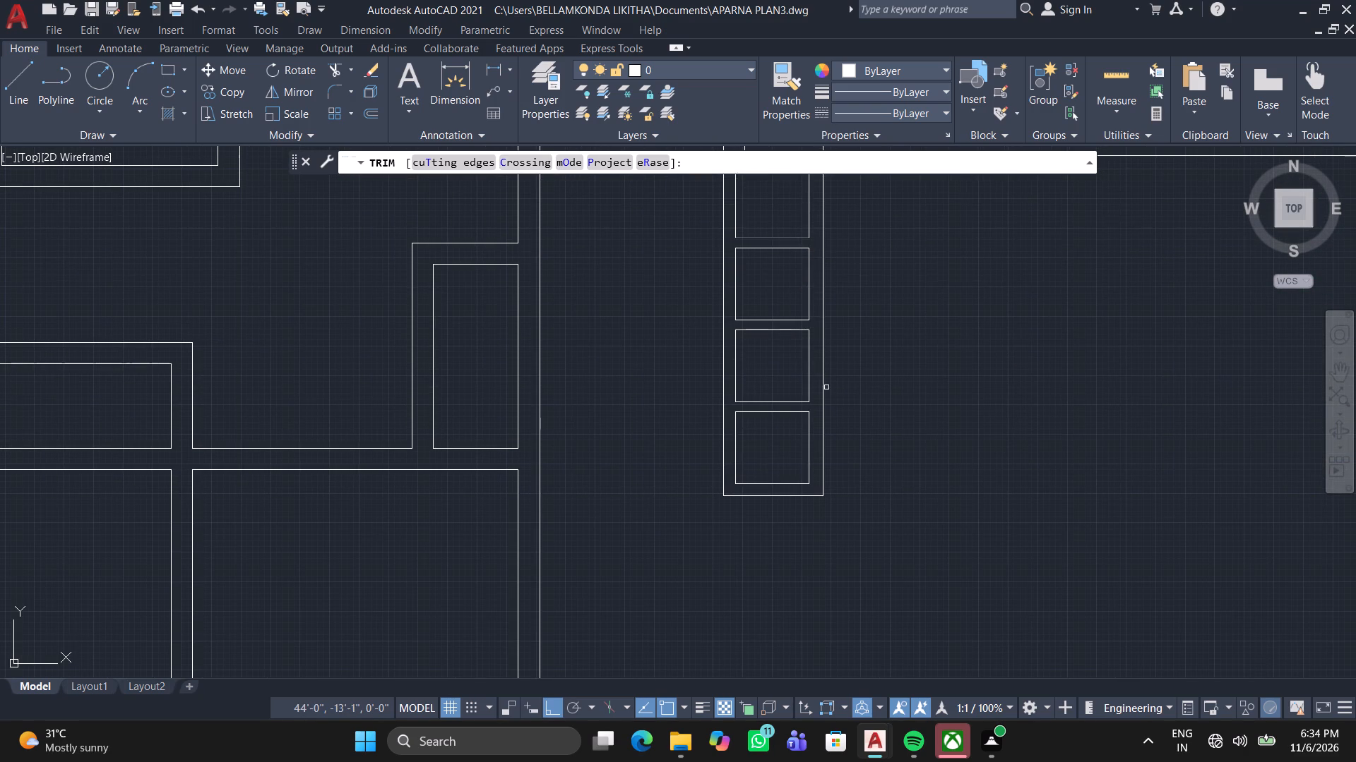
middle_drag(872, 369, 766, 585)
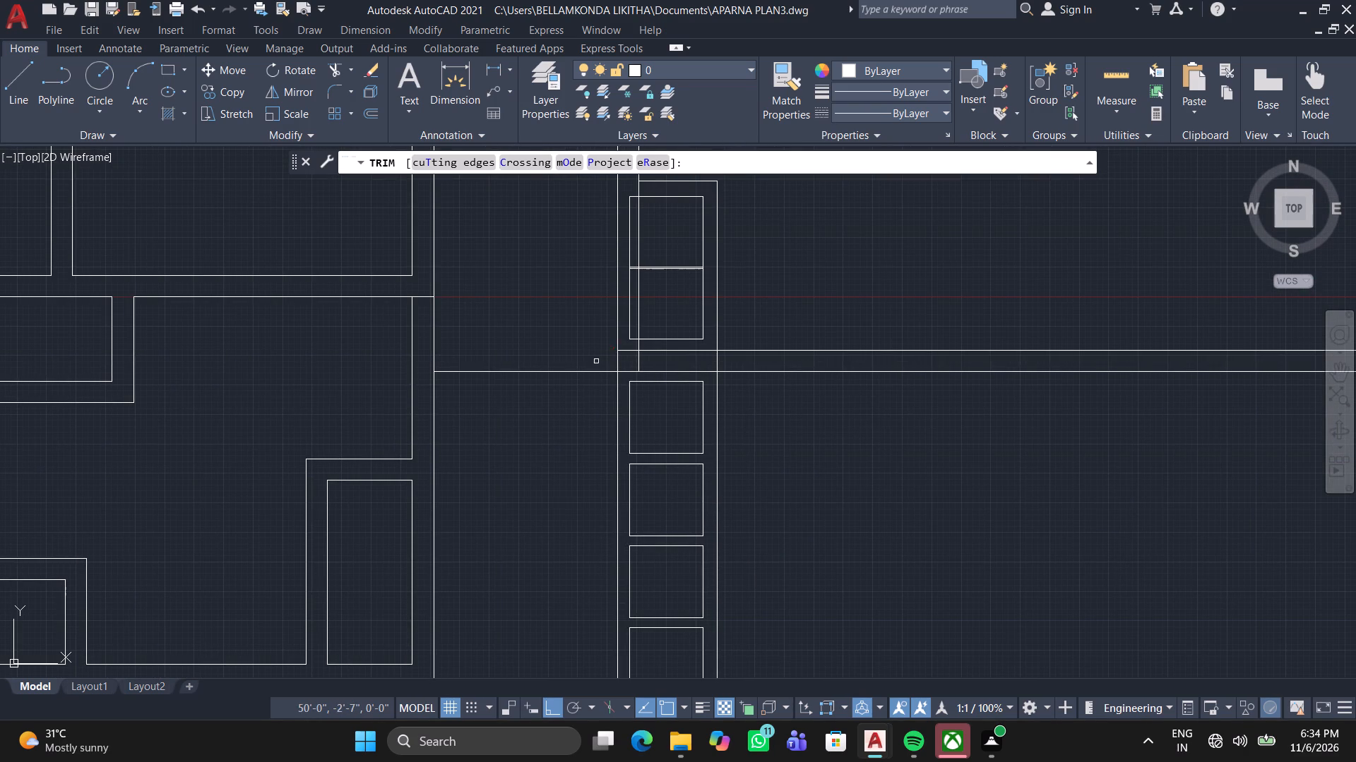
click(561, 373)
click(557, 381)
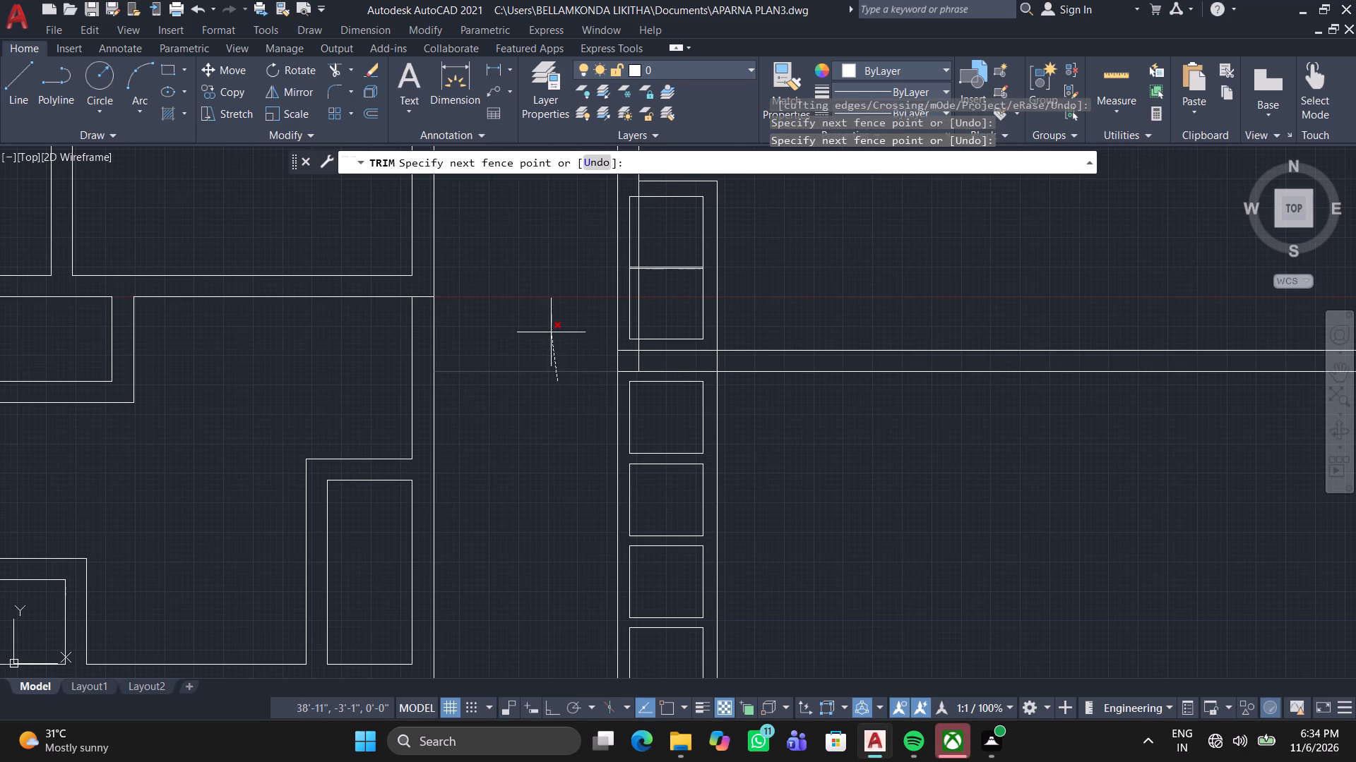
click(551, 332)
Trim away the two adjoining edges between the small rectangles inside the block, east of the west wall's inner face.
scroll(648, 335, down, 2)
middle_drag(784, 323, 686, 414)
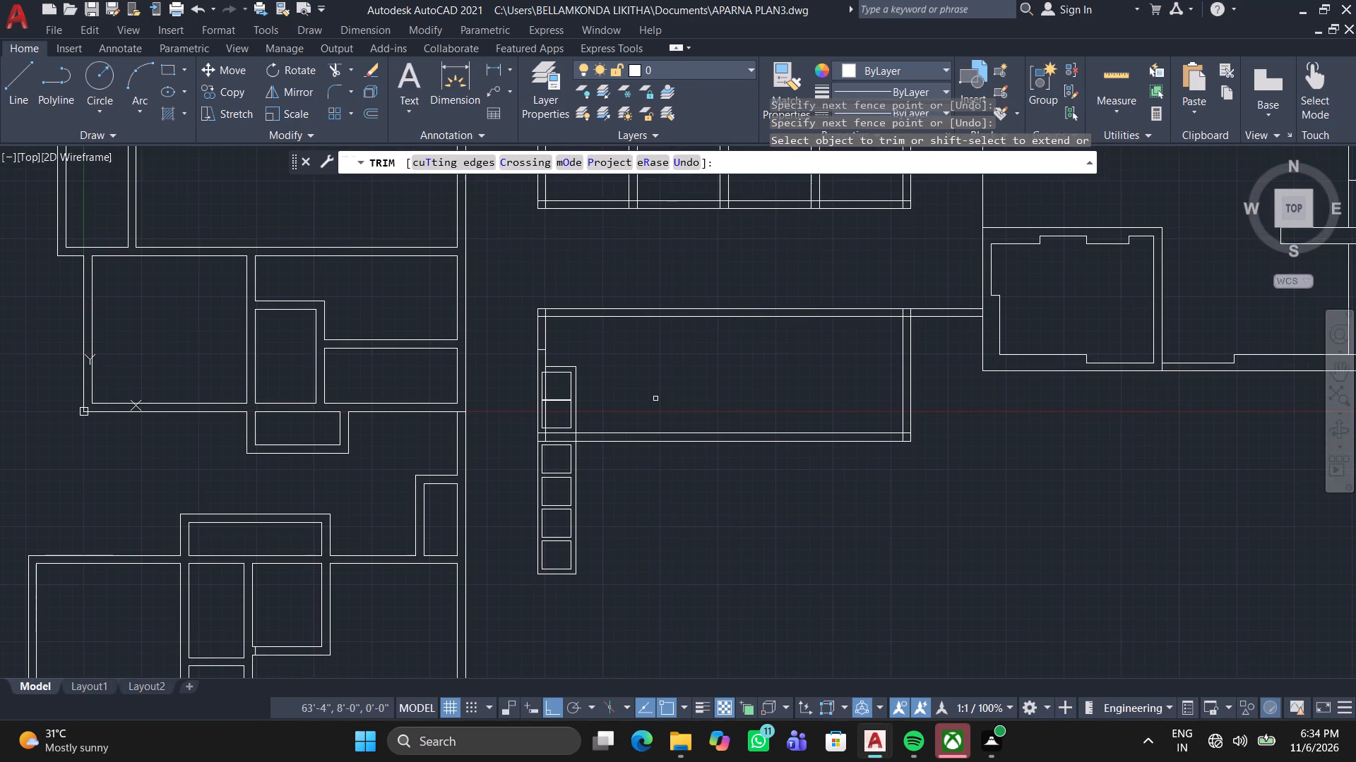
scroll(611, 360, up, 3)
middle_drag(417, 479, 609, 365)
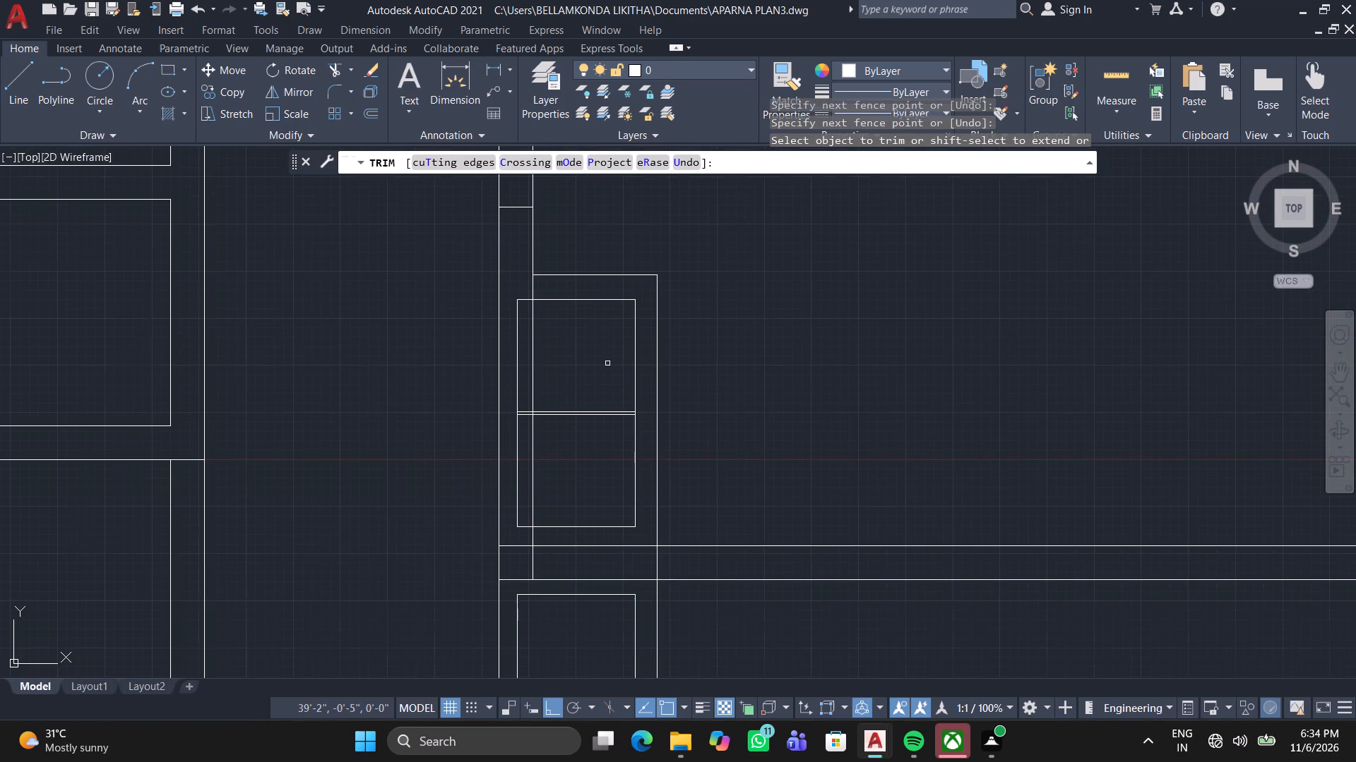
drag(583, 433, 585, 425)
click(591, 387)
scroll(559, 386, up, 3)
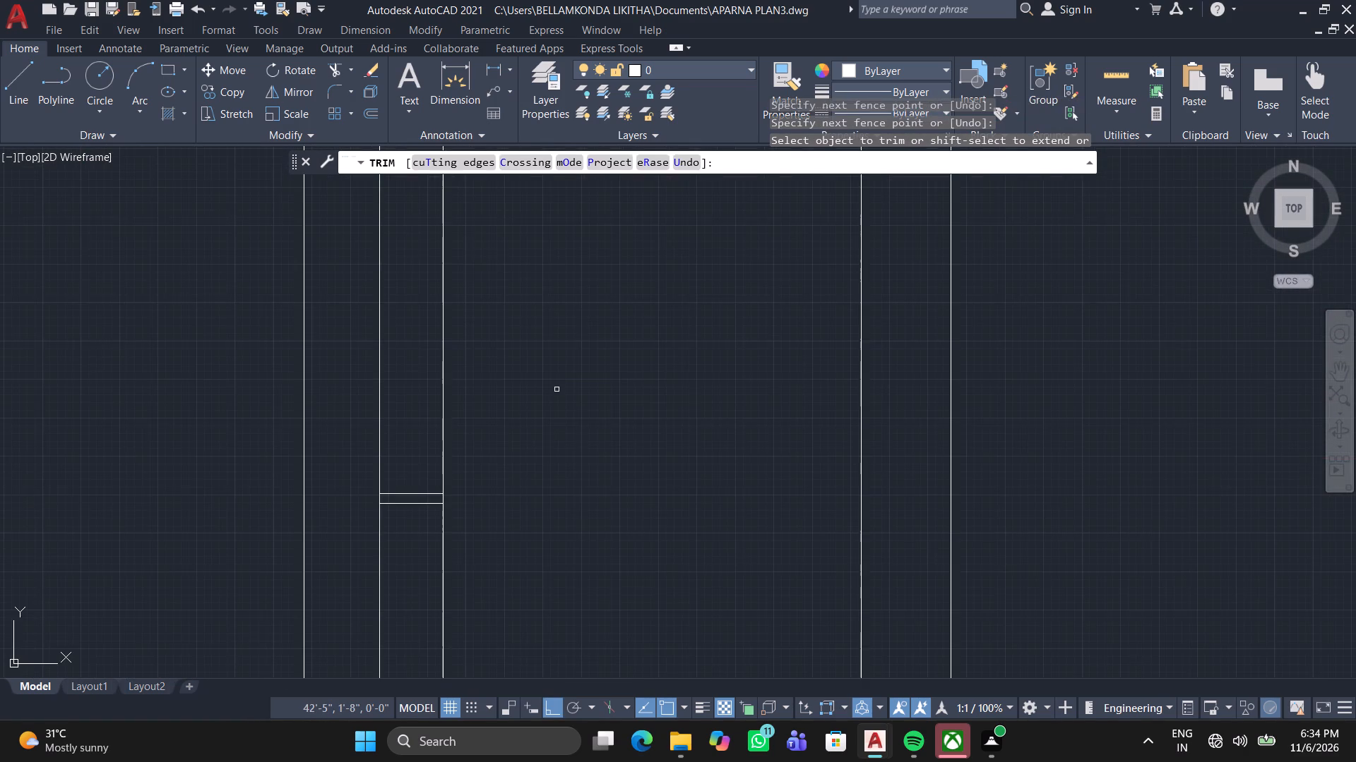
middle_drag(535, 406, 624, 373)
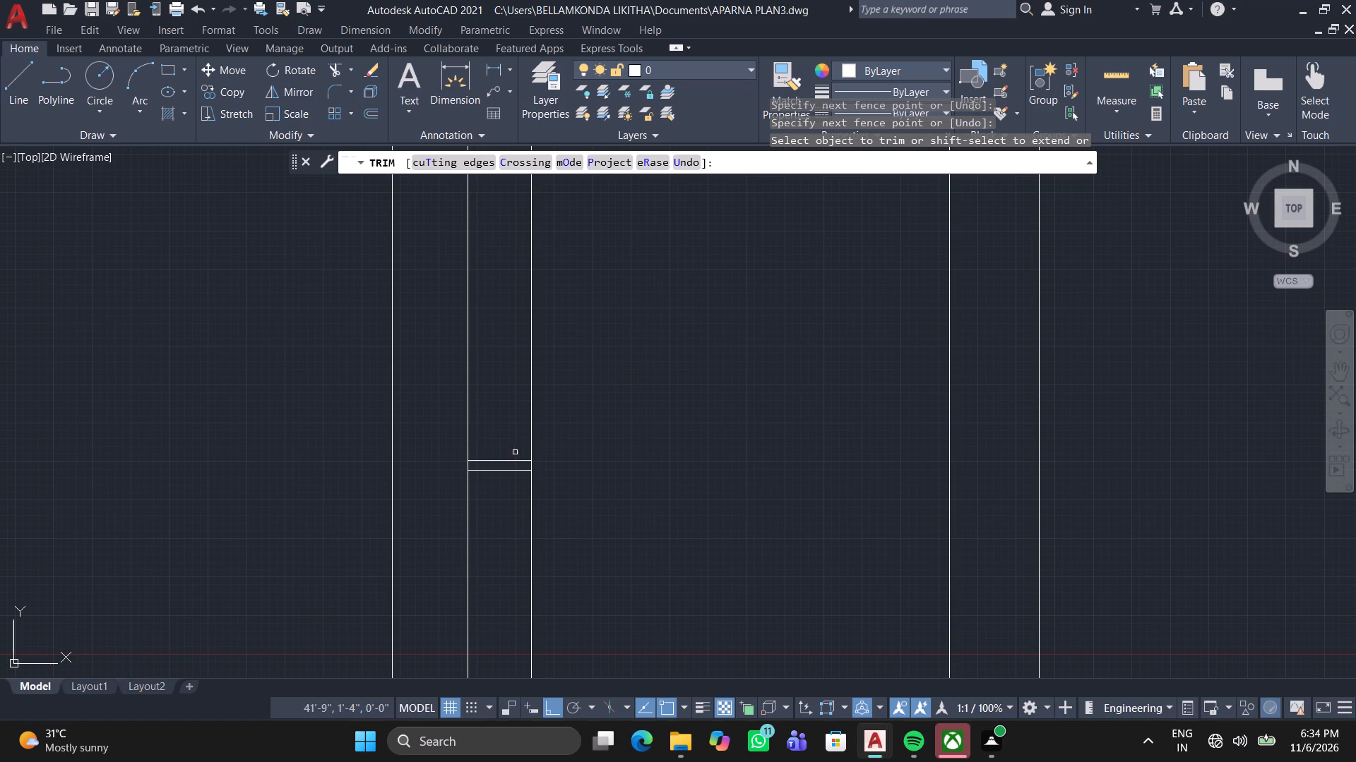
scroll(513, 432, down, 2)
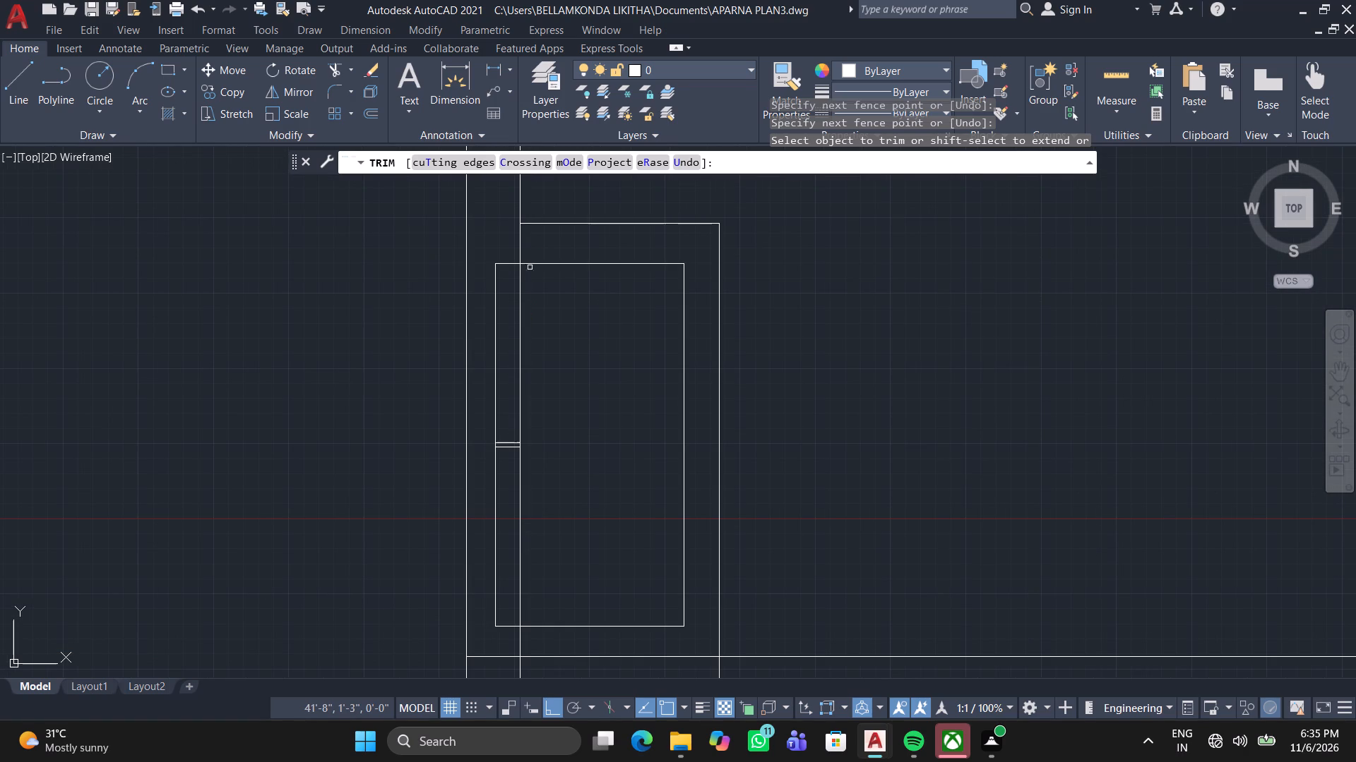
Trim away the top, west and dividing edges of the merged rectangles where they lie within the block's west wall thickness.
scroll(490, 267, up, 3)
click(544, 226)
click(545, 315)
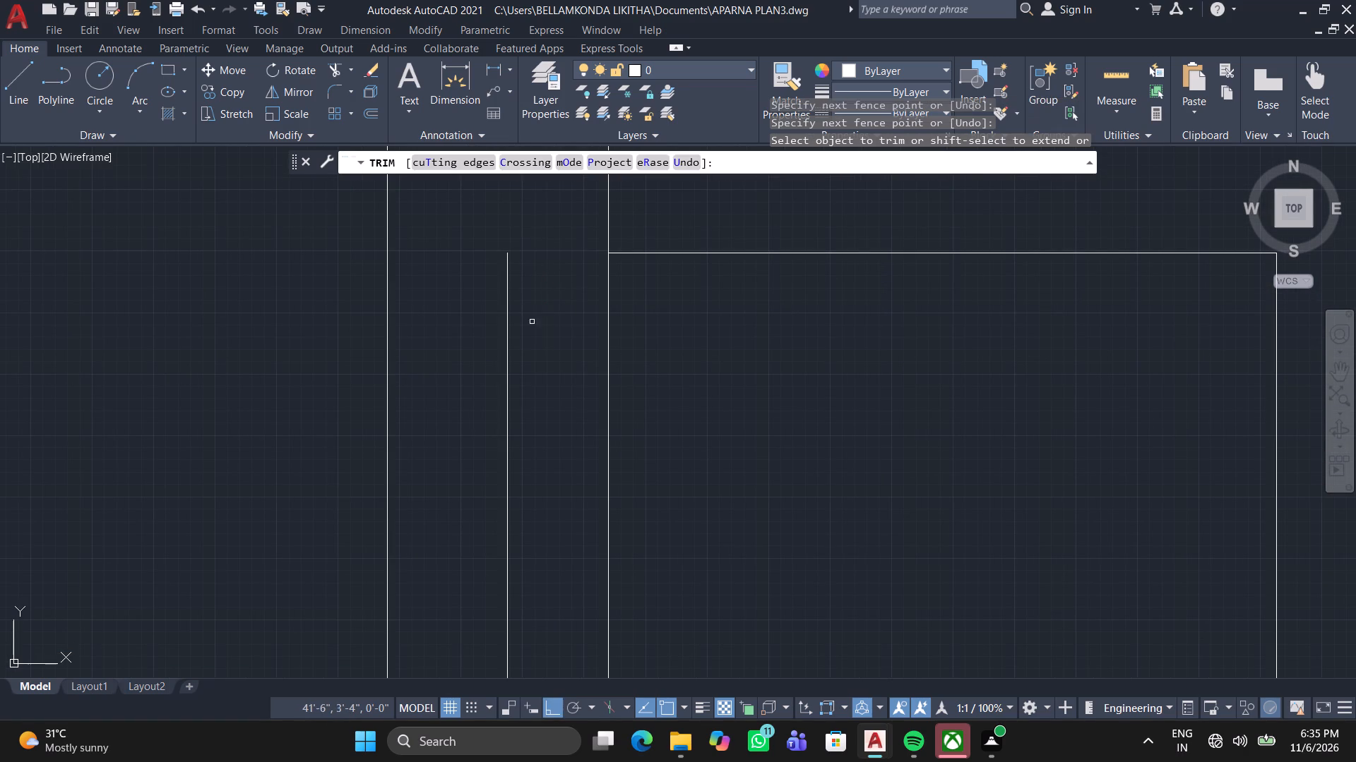
click(486, 326)
click(543, 320)
scroll(541, 328, down, 3)
scroll(521, 498, up, 2)
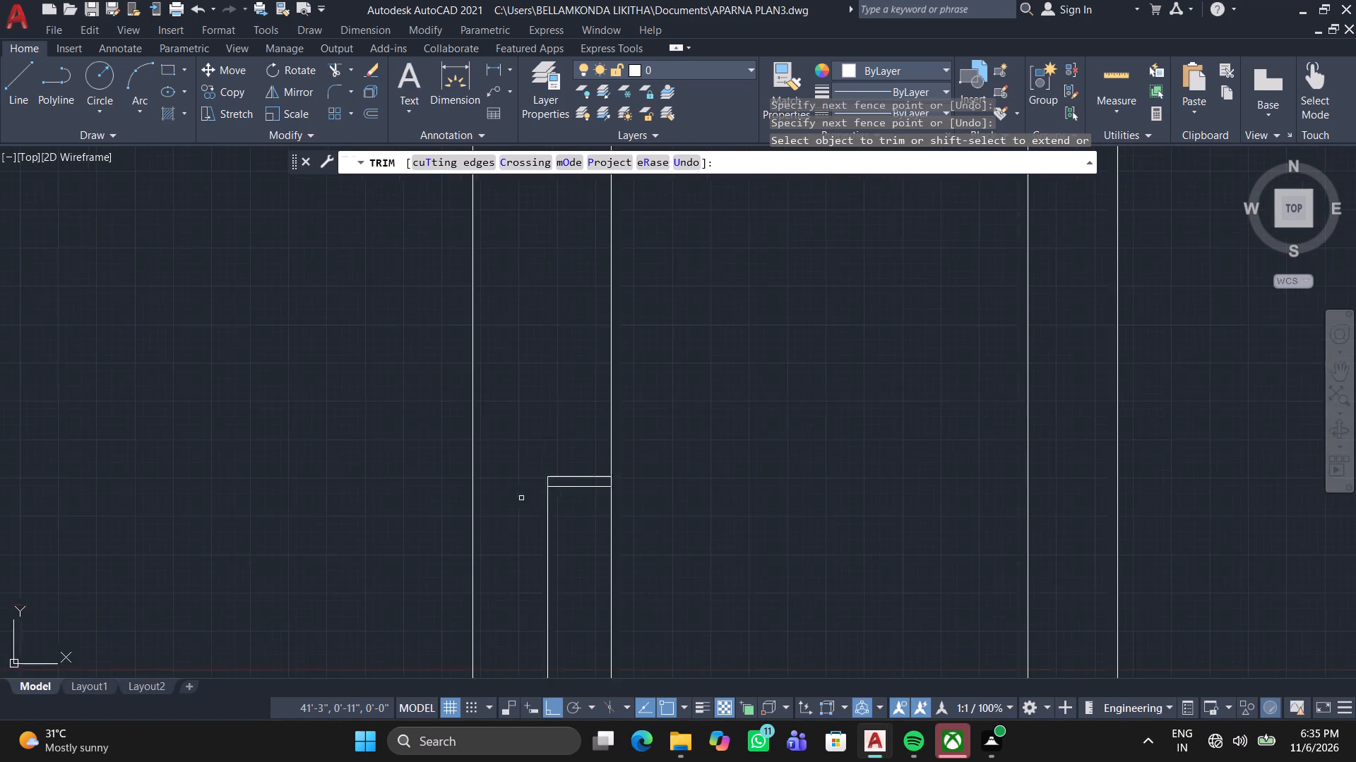
scroll(521, 498, up, 1)
click(605, 508)
click(641, 430)
click(590, 527)
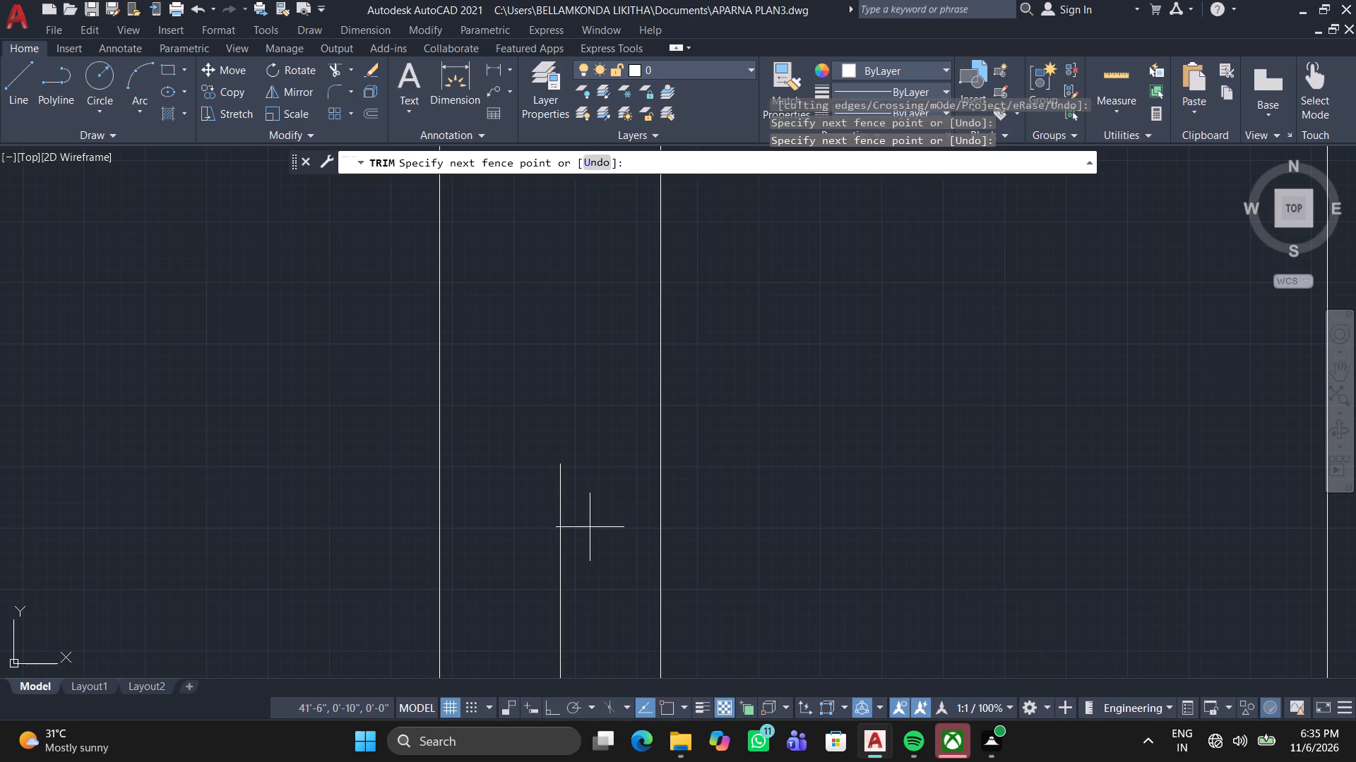
click(530, 527)
Trim away the merged rectangle's whole bottom edge just above the block's south wall, including the stub inside the west wall.
scroll(552, 504, down, 3)
middle_drag(553, 488, 582, 316)
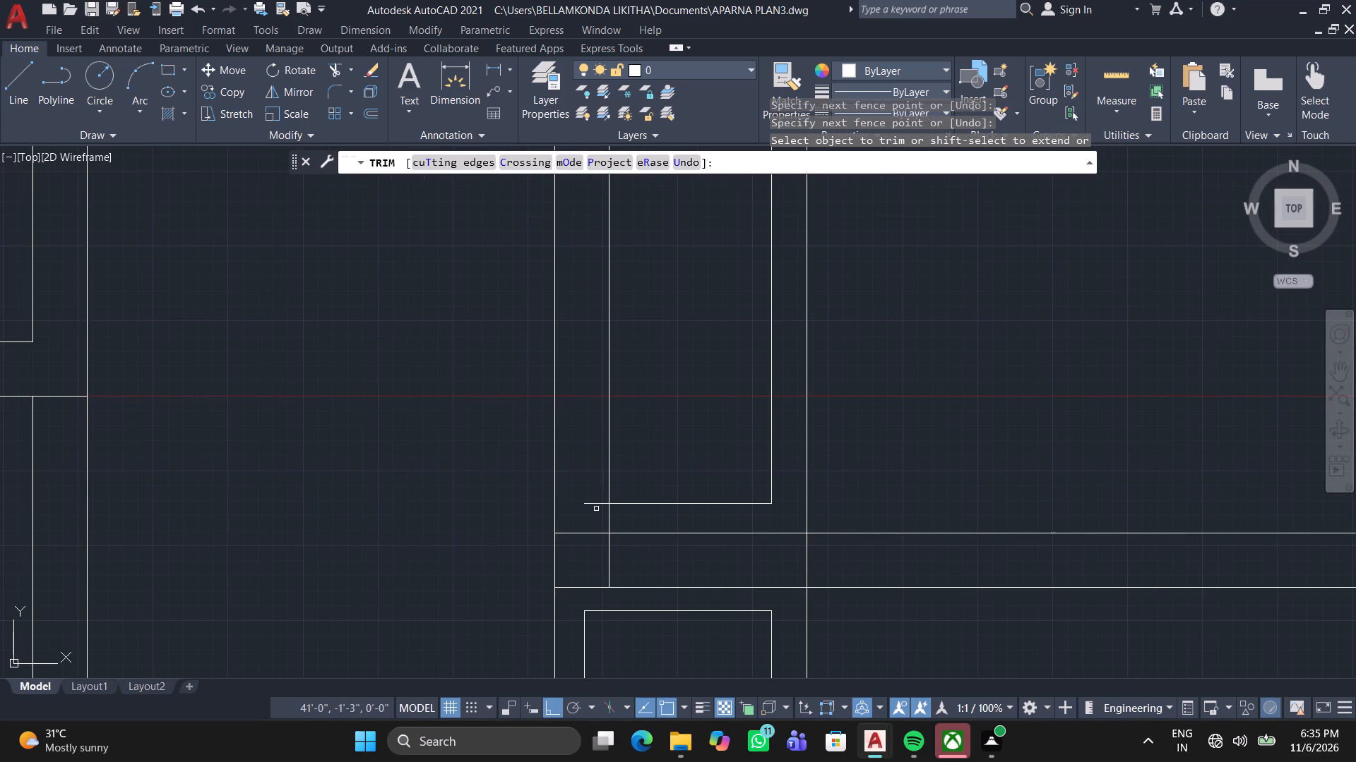
scroll(583, 533, up, 1)
middle_drag(583, 533, 605, 400)
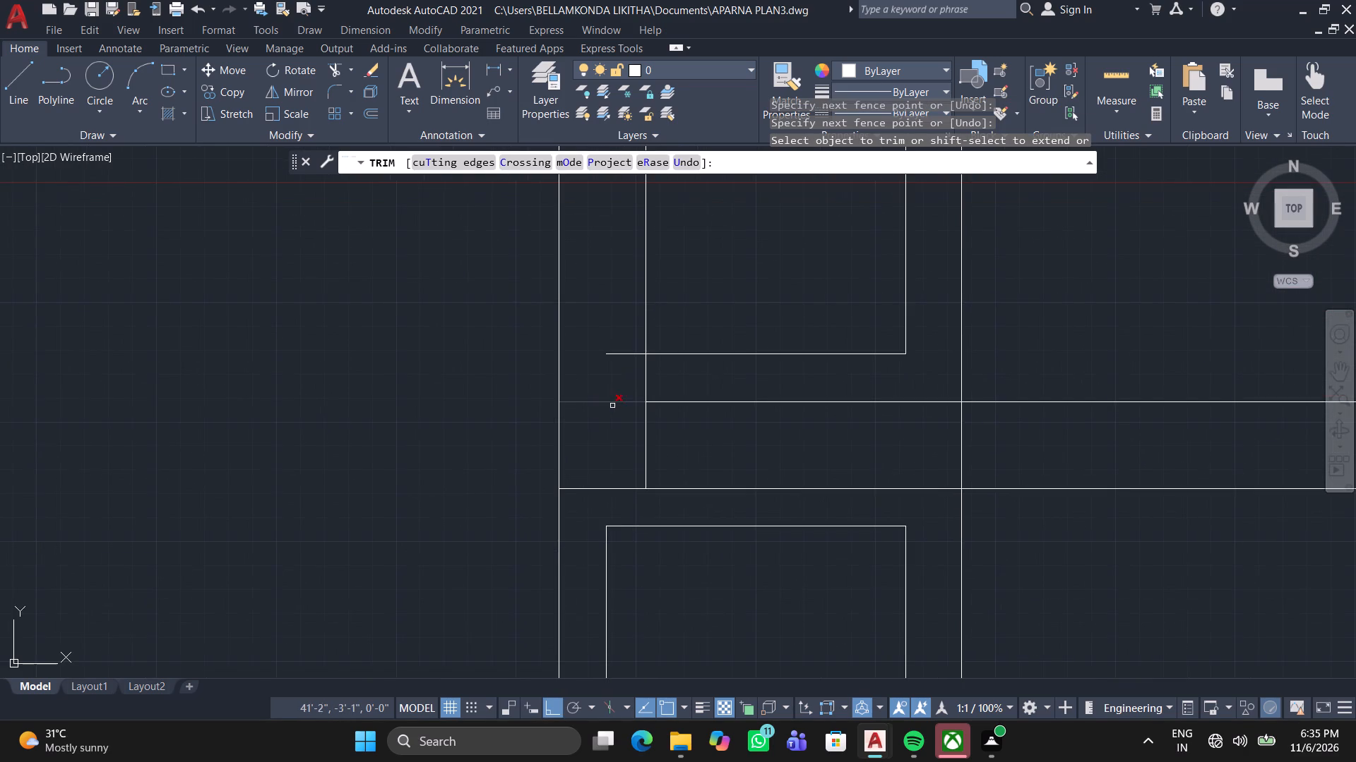
scroll(634, 424, down, 2)
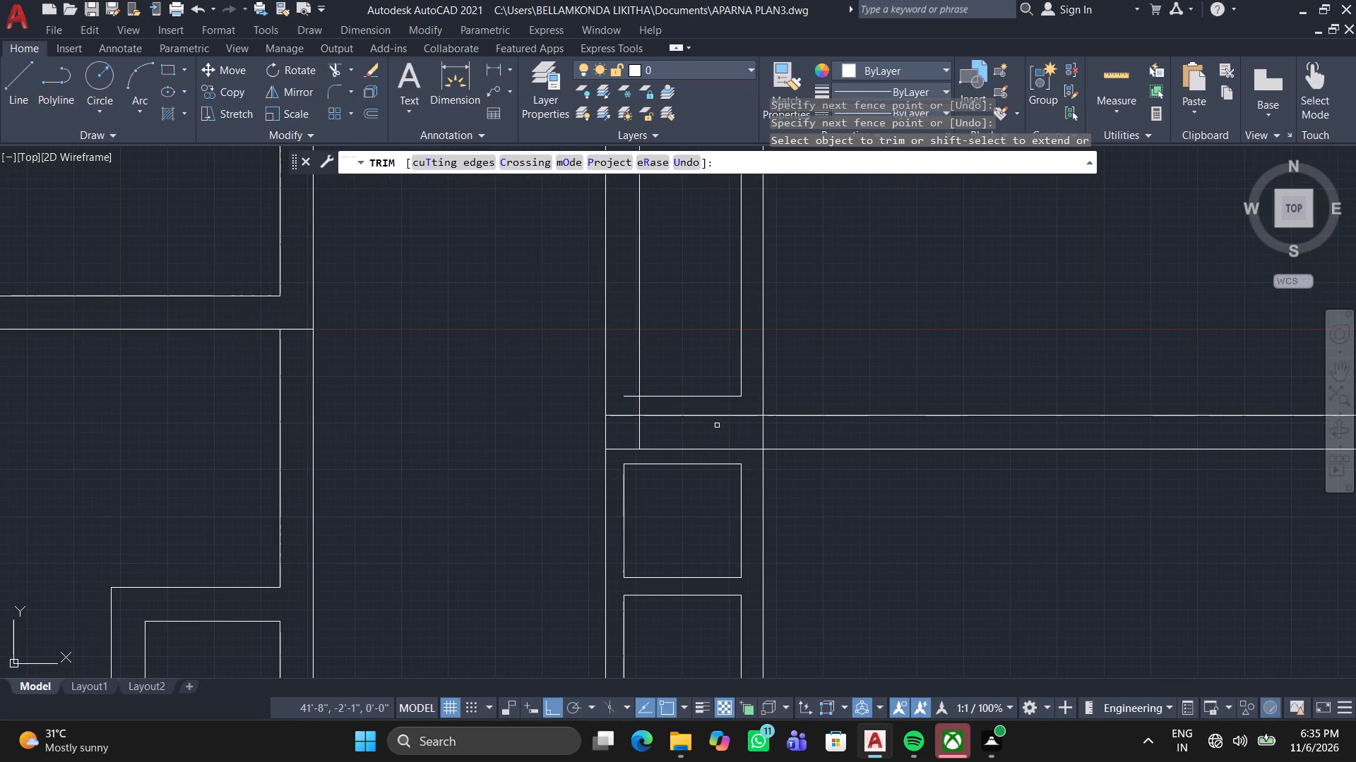
scroll(748, 428, down, 2)
scroll(739, 415, up, 2)
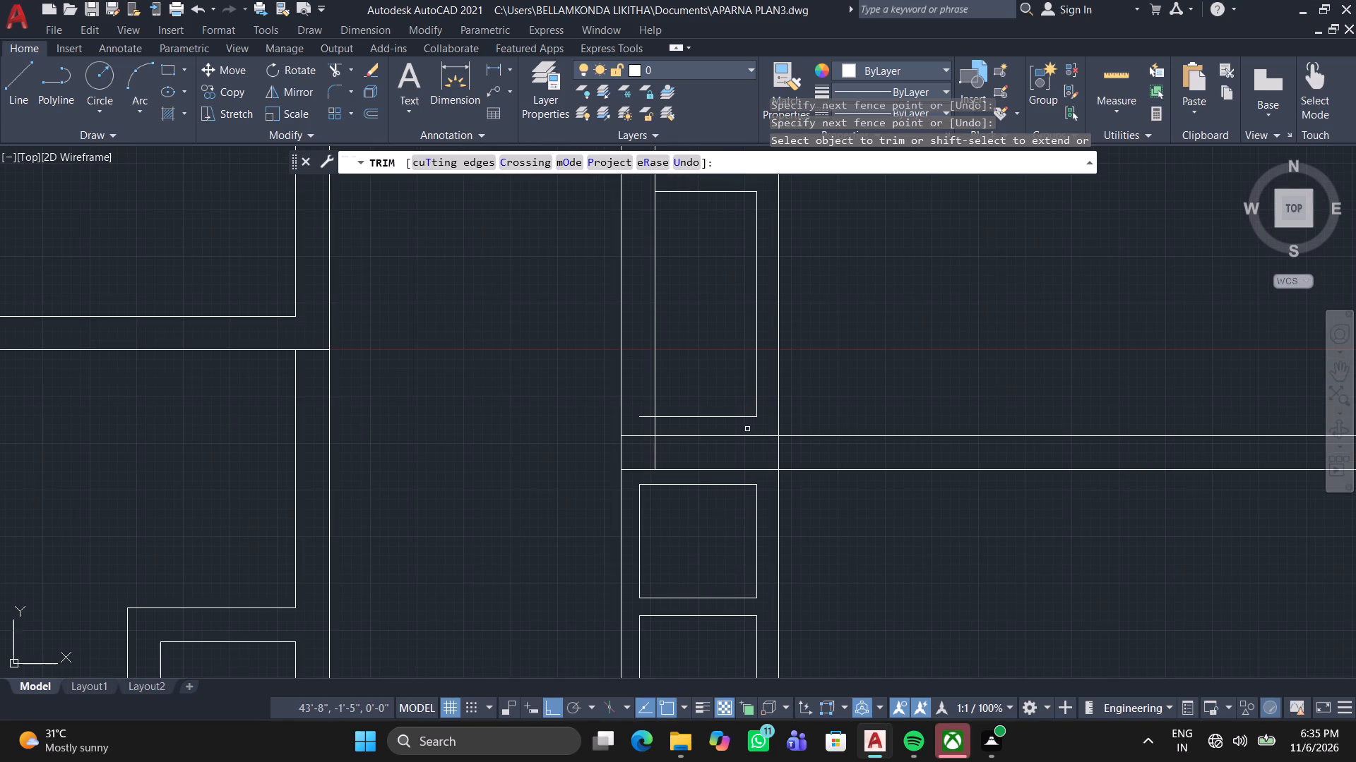
scroll(741, 421, up, 2)
click(721, 425)
click(680, 386)
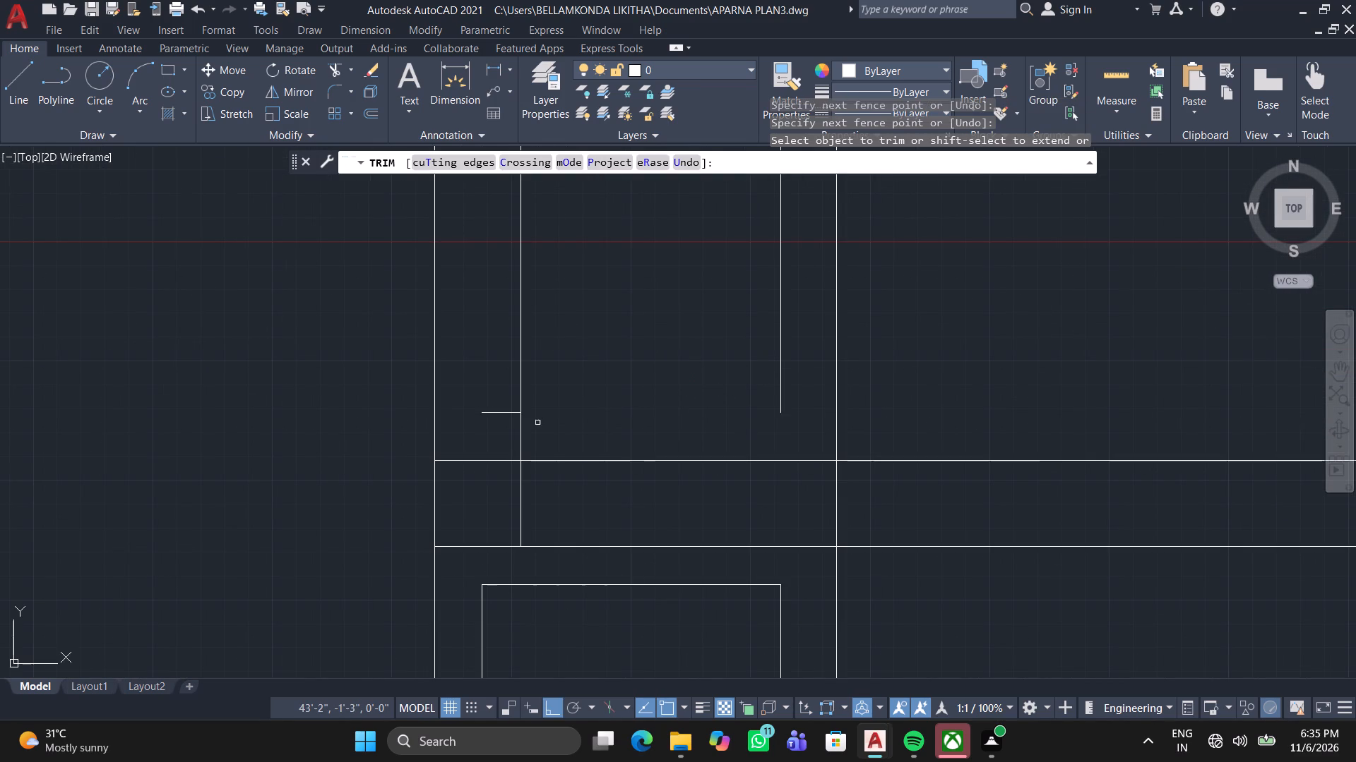
click(498, 423)
click(496, 404)
Trim the overlapping wall lines at the block's southwest corner, including the outer south wall line where it crosses the narrow strip.
scroll(499, 404, down, 4)
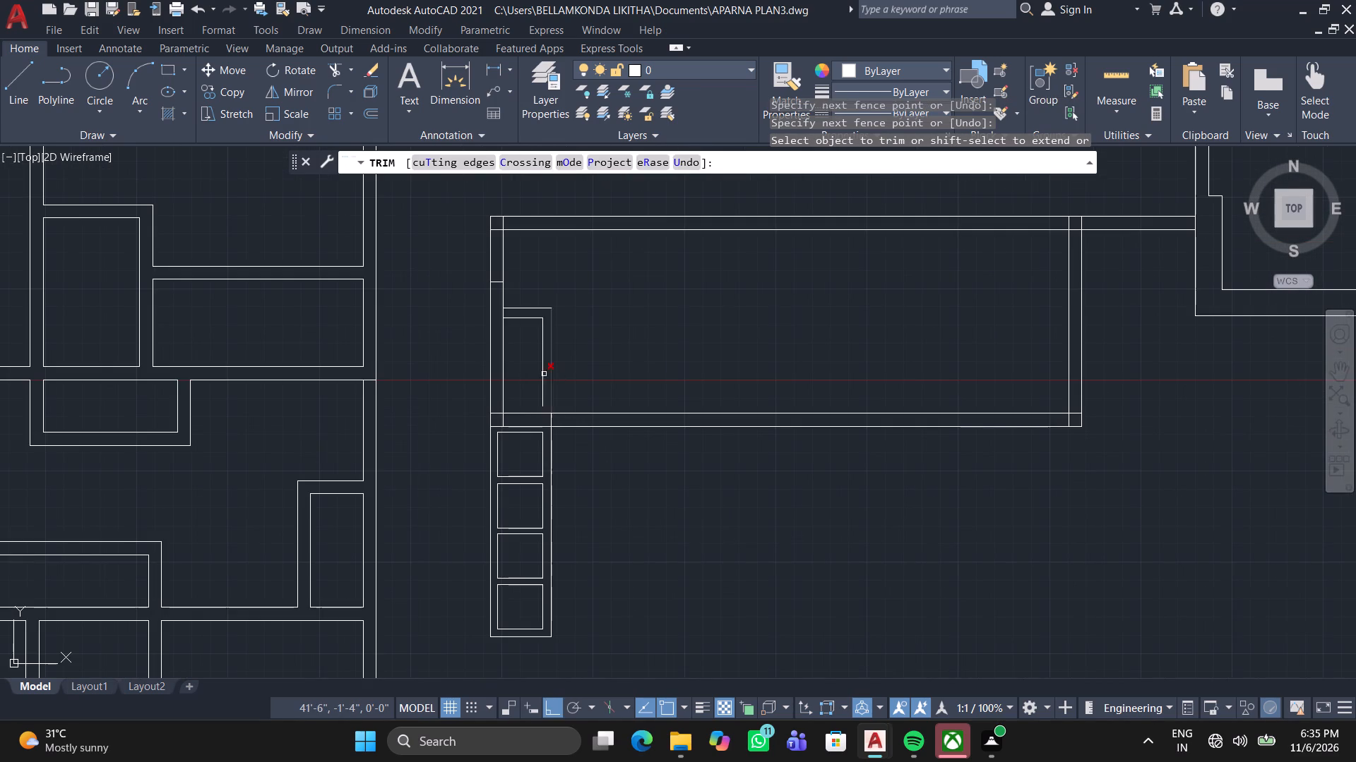
scroll(521, 373, up, 3)
scroll(496, 499, up, 1)
middle_drag(502, 495, 703, 274)
click(623, 396)
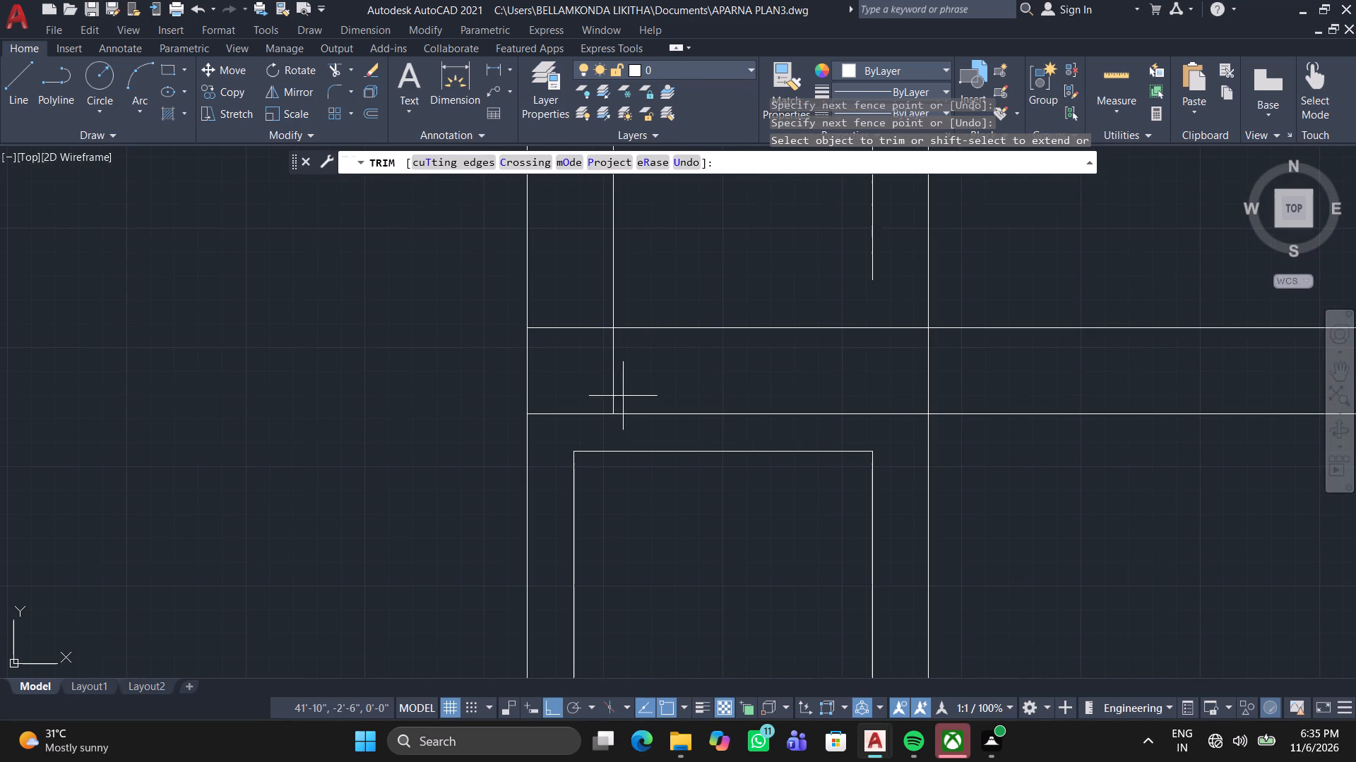
click(580, 313)
scroll(581, 385, down, 3)
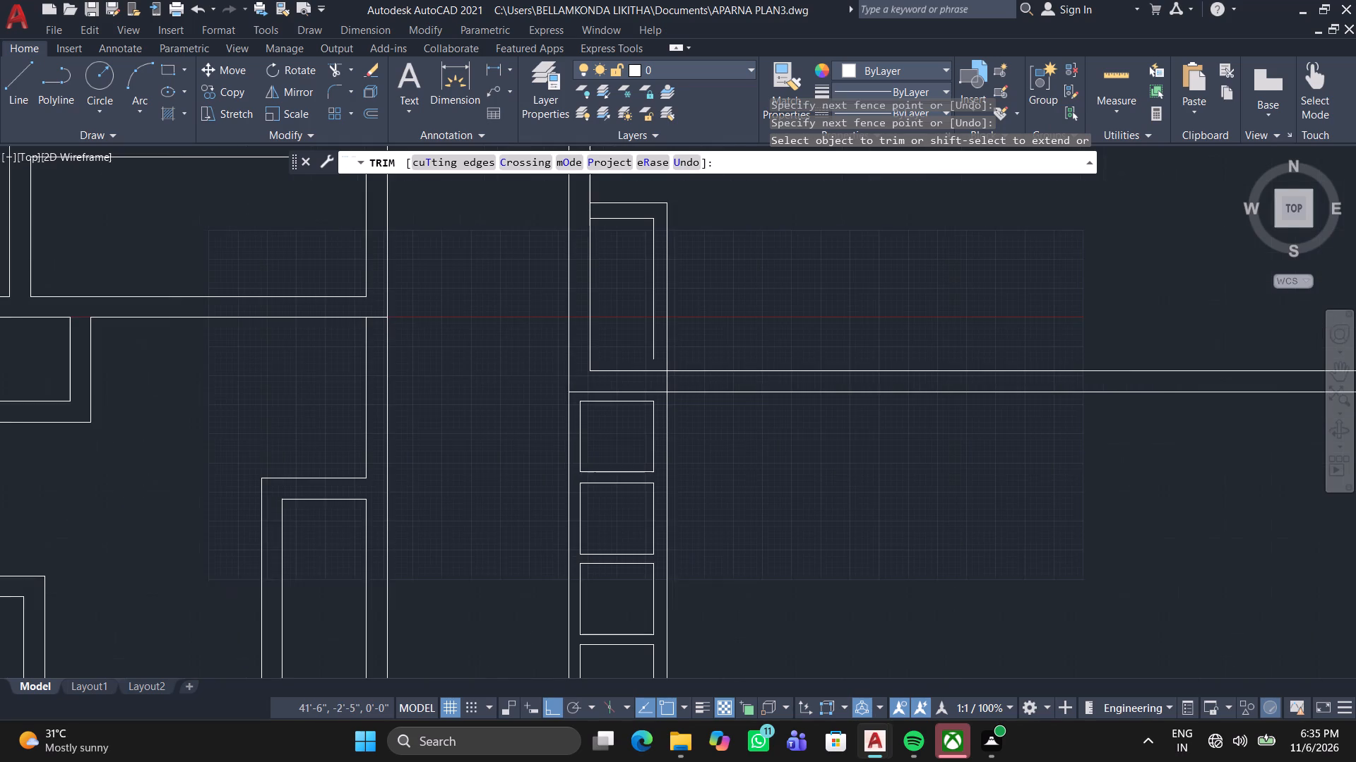
scroll(595, 392, up, 3)
click(605, 404)
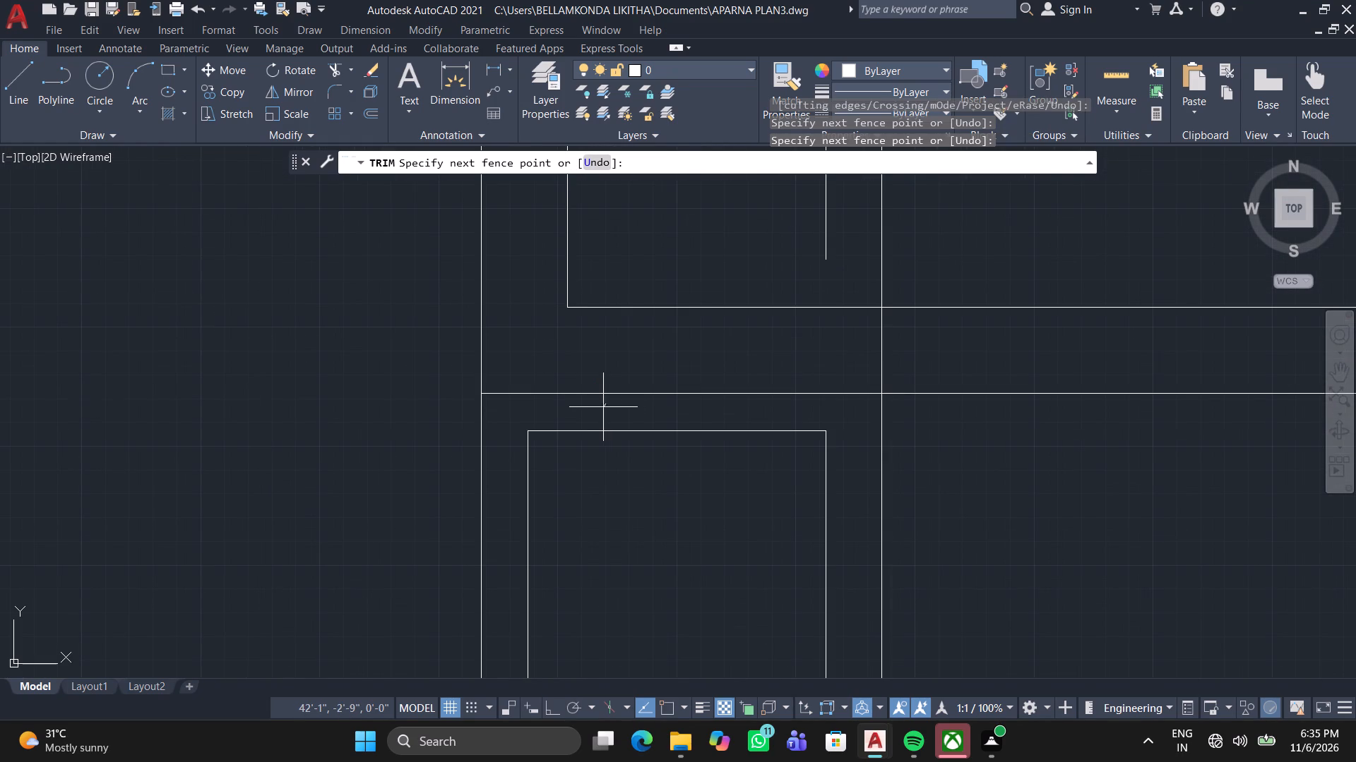
click(627, 382)
Cut an opening in the block's west wall between the north wall and the short cross line by trimming both wall lines.
scroll(629, 380, down, 3)
middle_drag(648, 487, 688, 337)
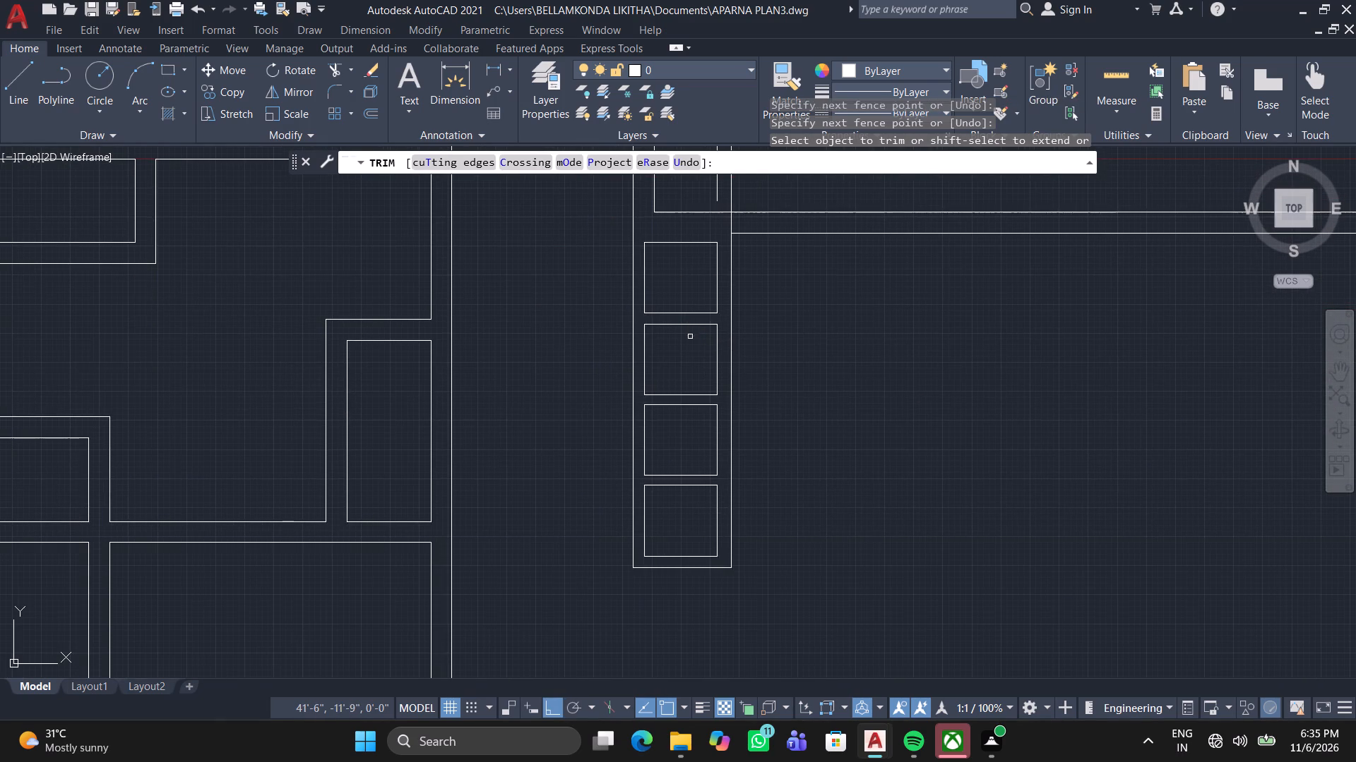
middle_drag(804, 337, 764, 548)
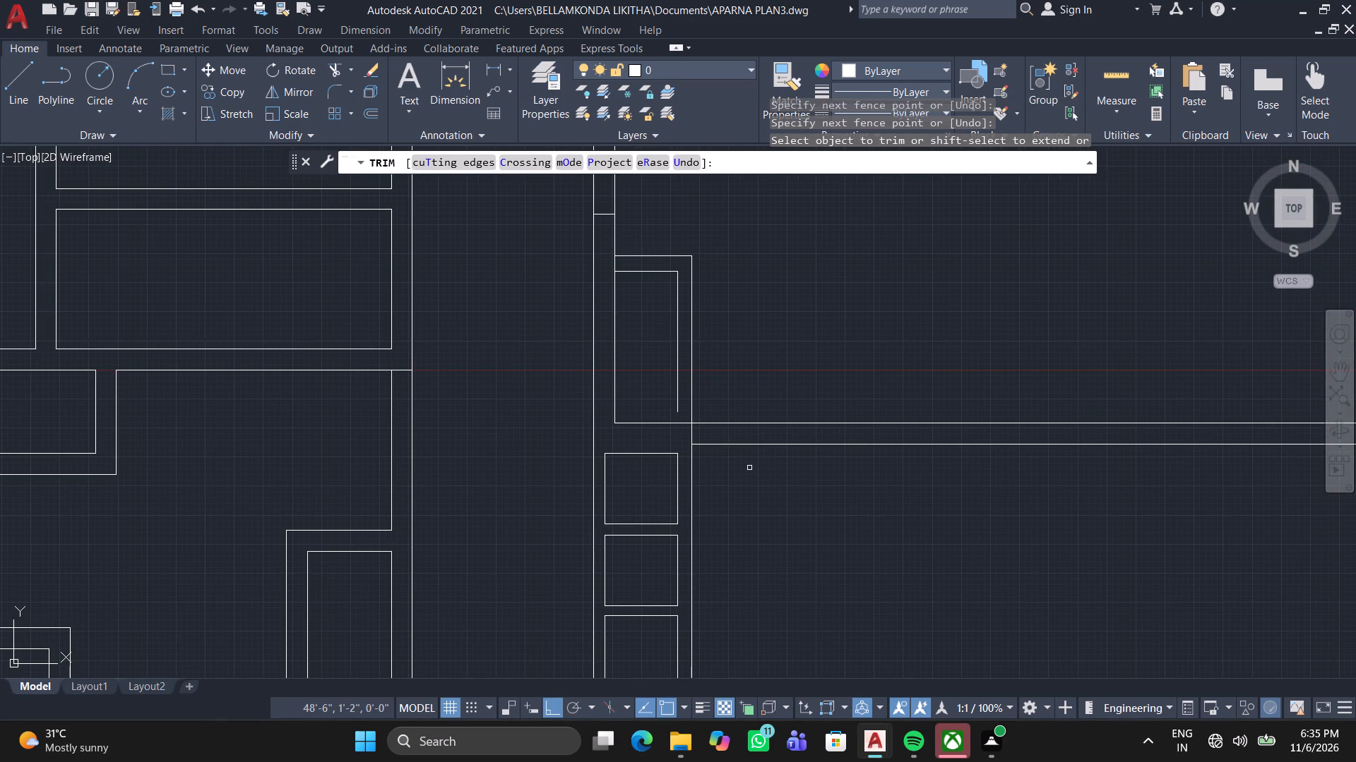
middle_drag(640, 256, 610, 426)
scroll(576, 390, up, 1)
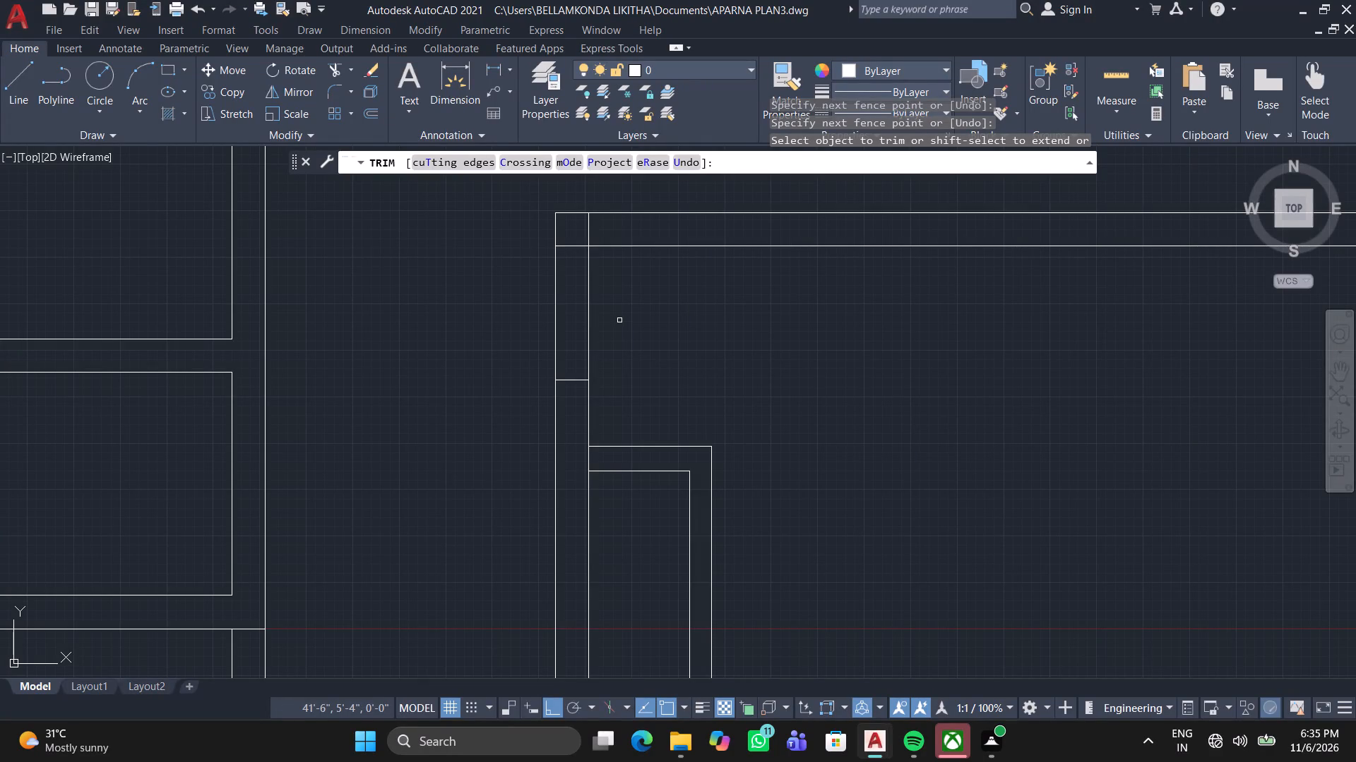
click(629, 320)
click(427, 322)
Trim away the short piece of the west wall's inner face between the narrow strip's north edge and the inner rectangle's top.
scroll(545, 321, down, 1)
middle_drag(550, 323, 542, 279)
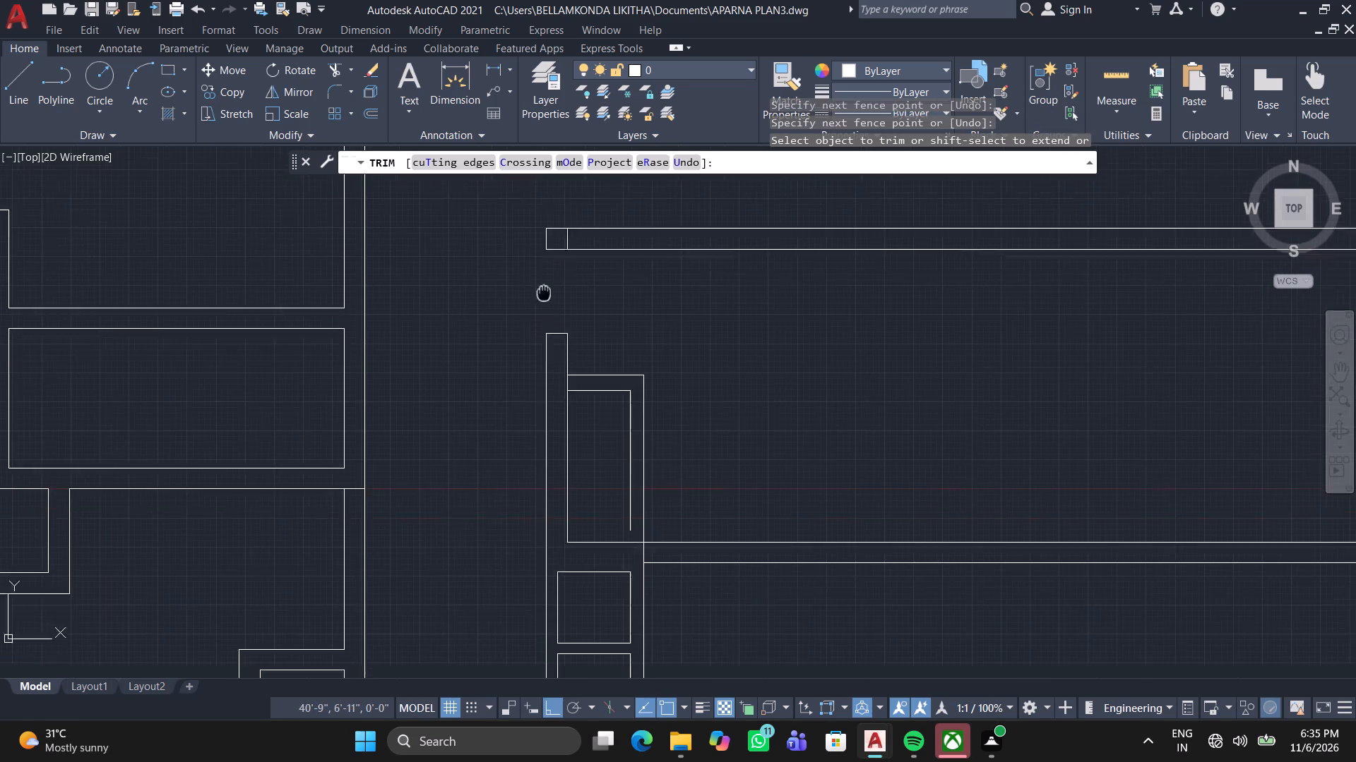
middle_drag(542, 279, 541, 249)
middle_drag(634, 329, 634, 253)
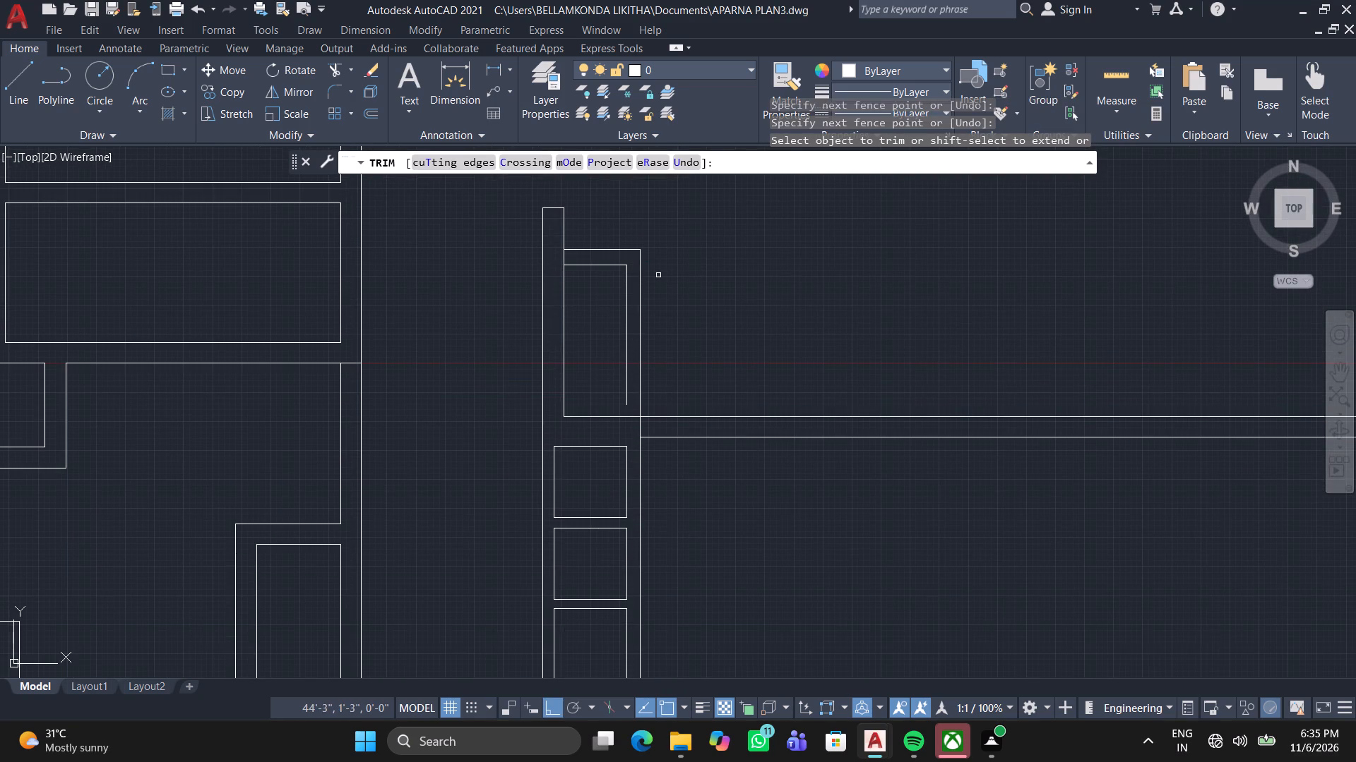
scroll(611, 255, up, 3)
click(458, 258)
click(410, 263)
scroll(546, 259, down, 4)
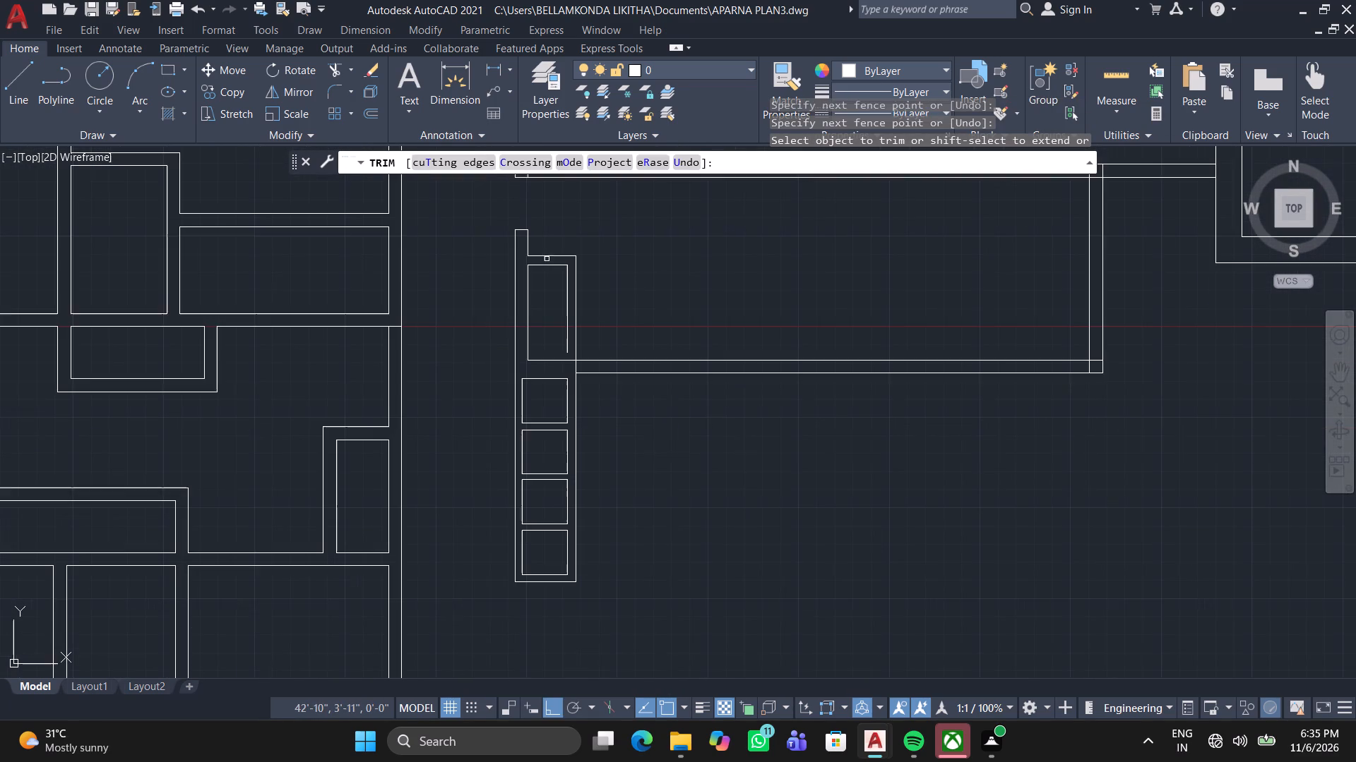
Draw a 7'6" by 10' rectangle running southeast from the corner where the strip's east edge meets the block's south wall.
middle_drag(696, 331, 747, 253)
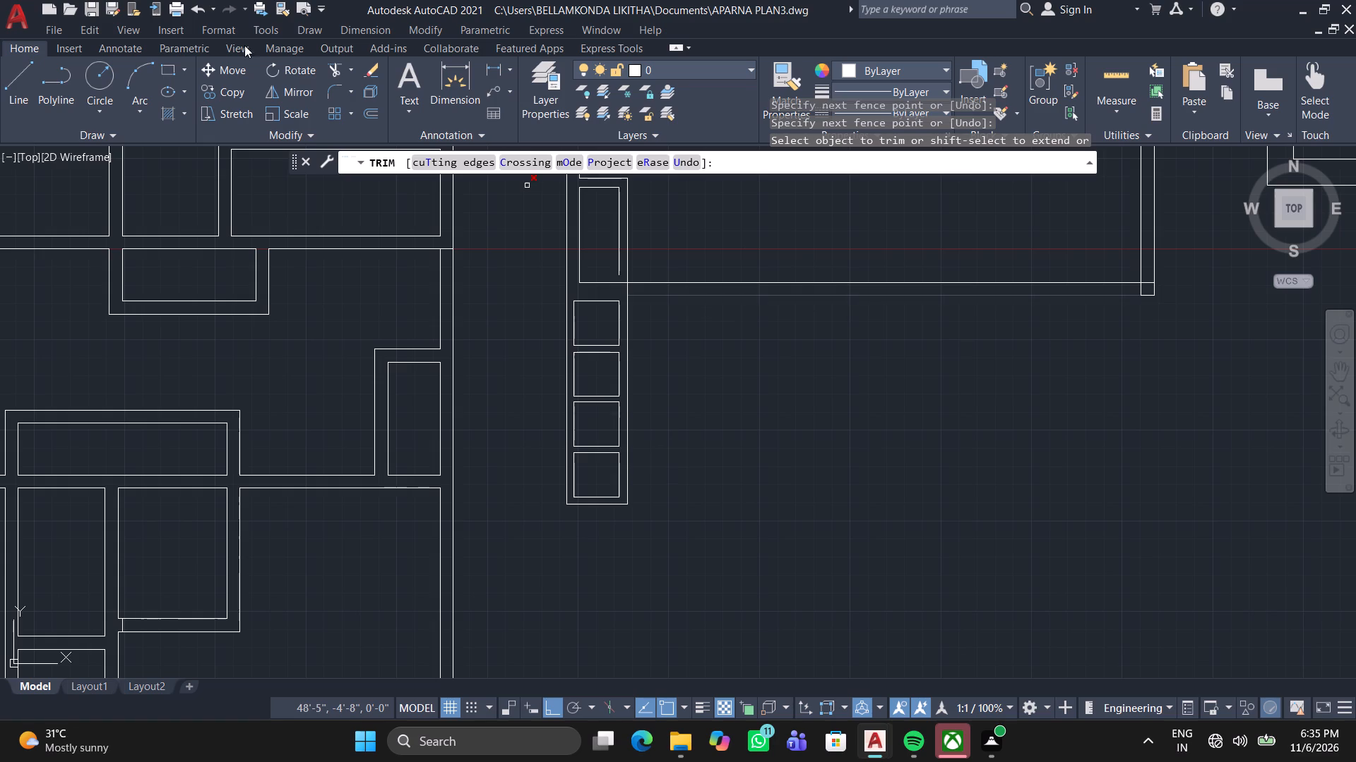
click(174, 75)
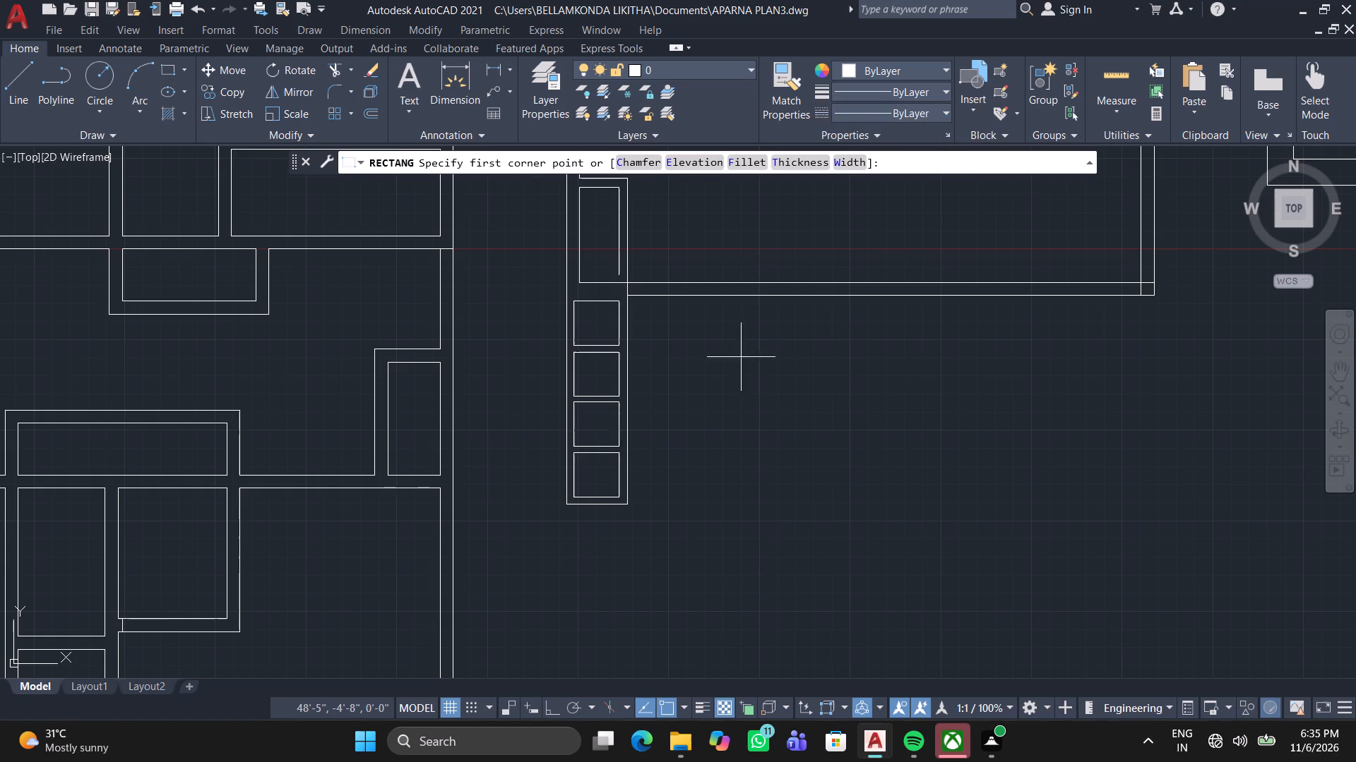
scroll(617, 303, up, 1)
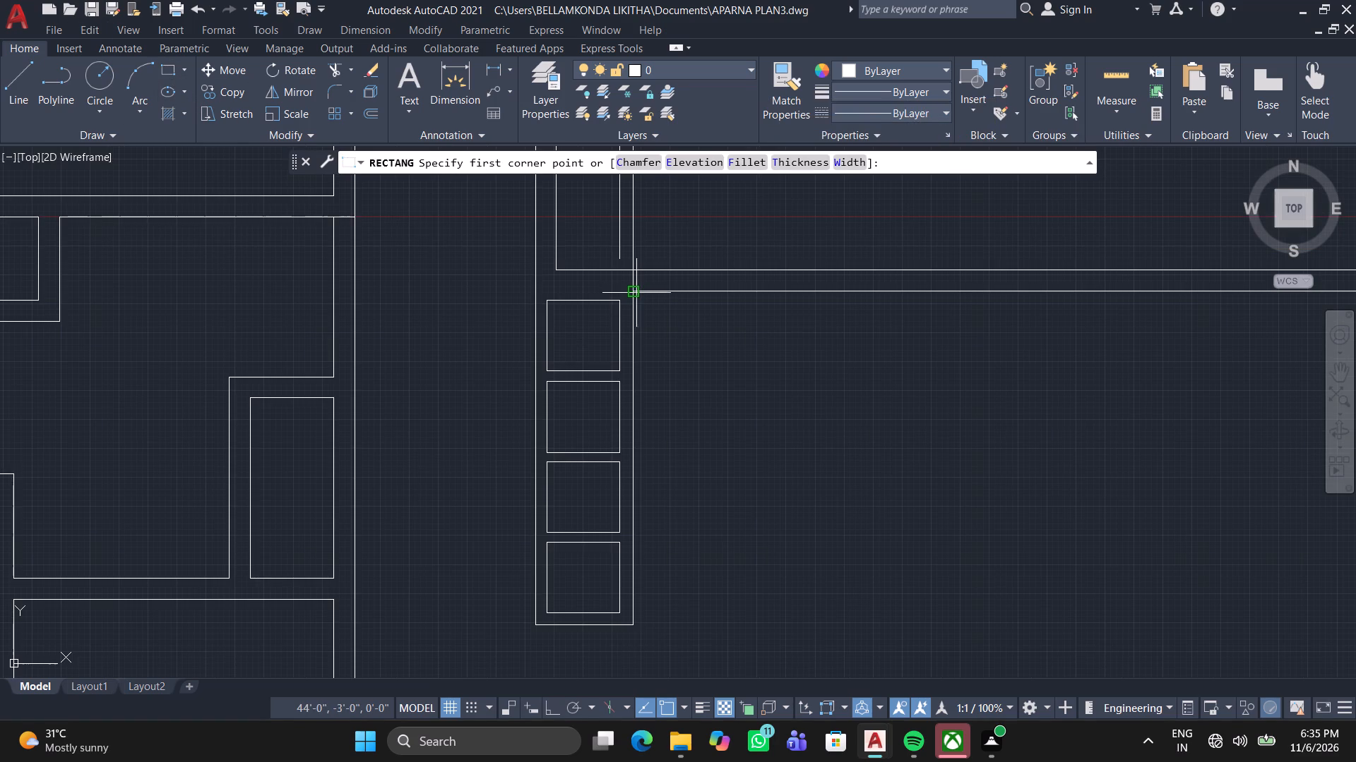
click(636, 293)
click(670, 161)
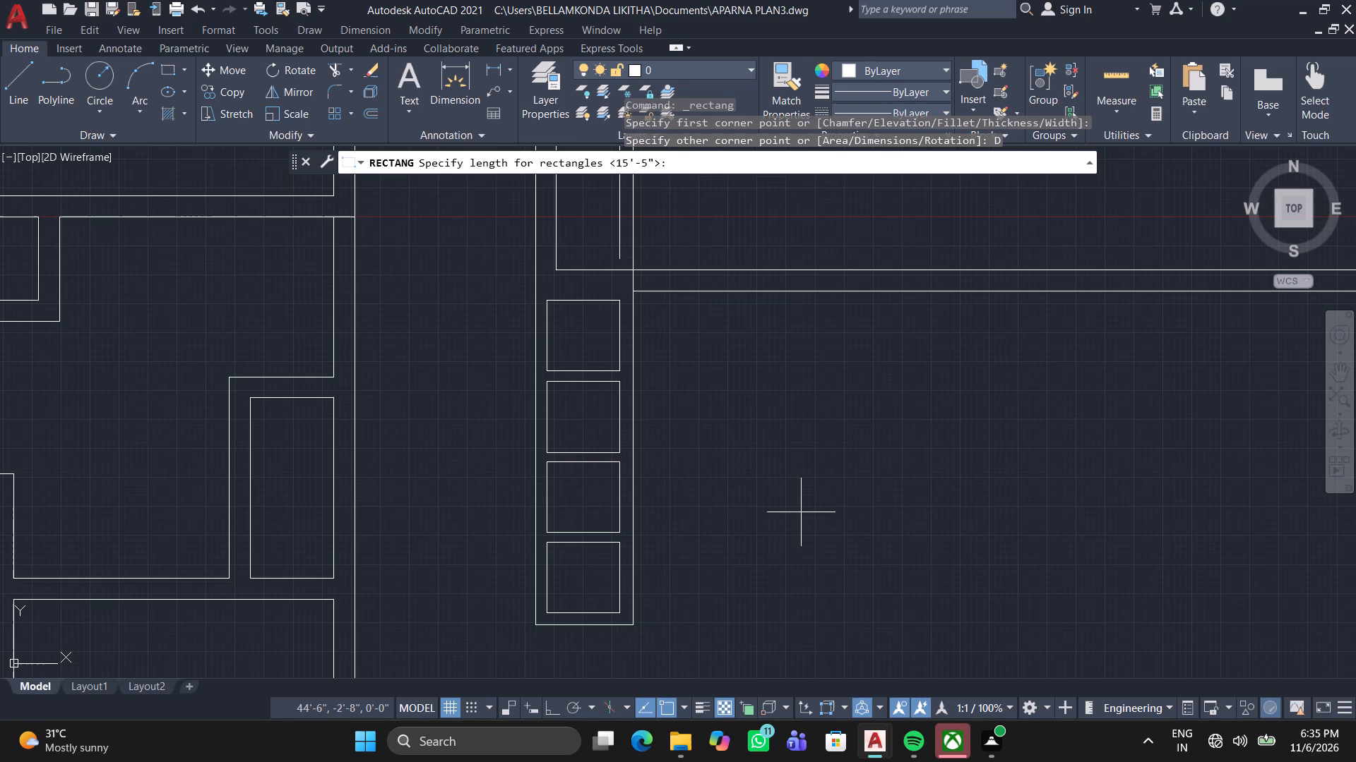
key(7)
text('6)
key(Return)
text(10)
key(apostrophe)
key(Return)
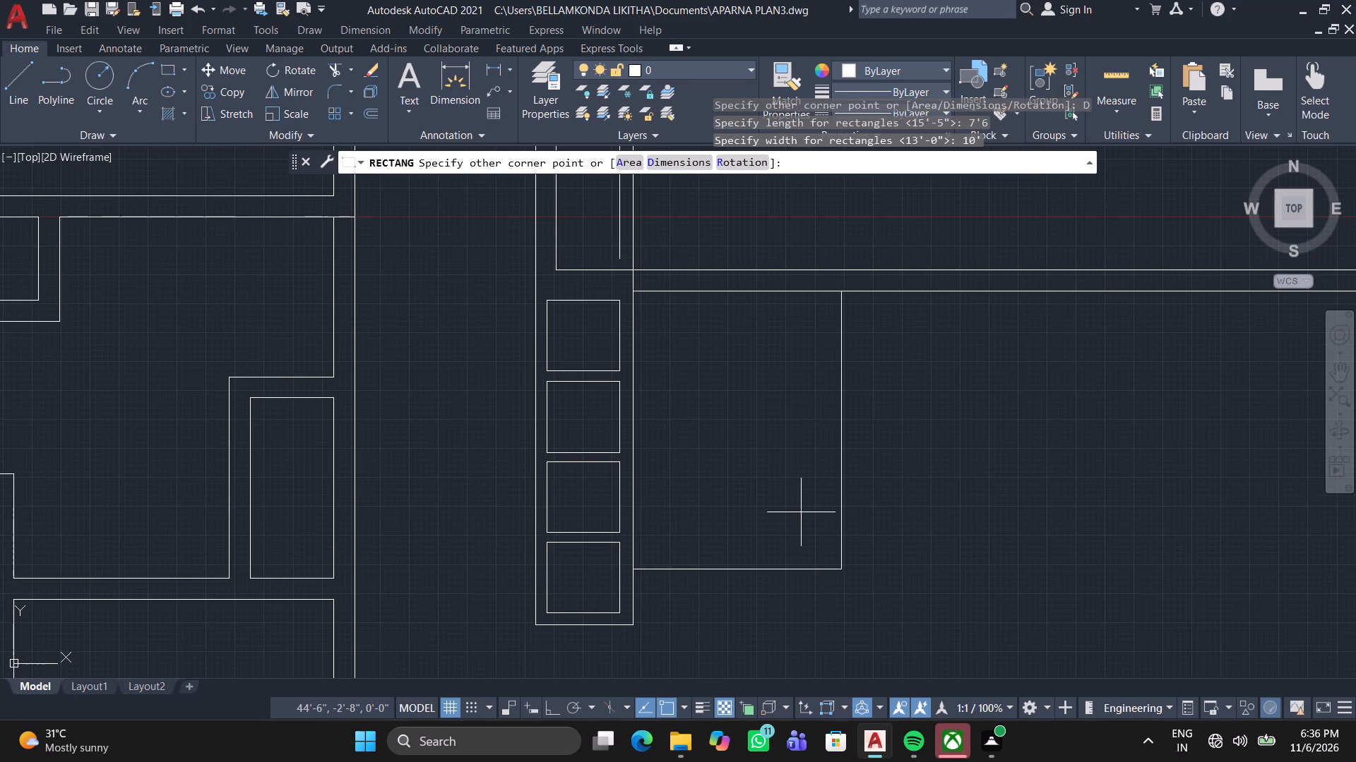
click(867, 527)
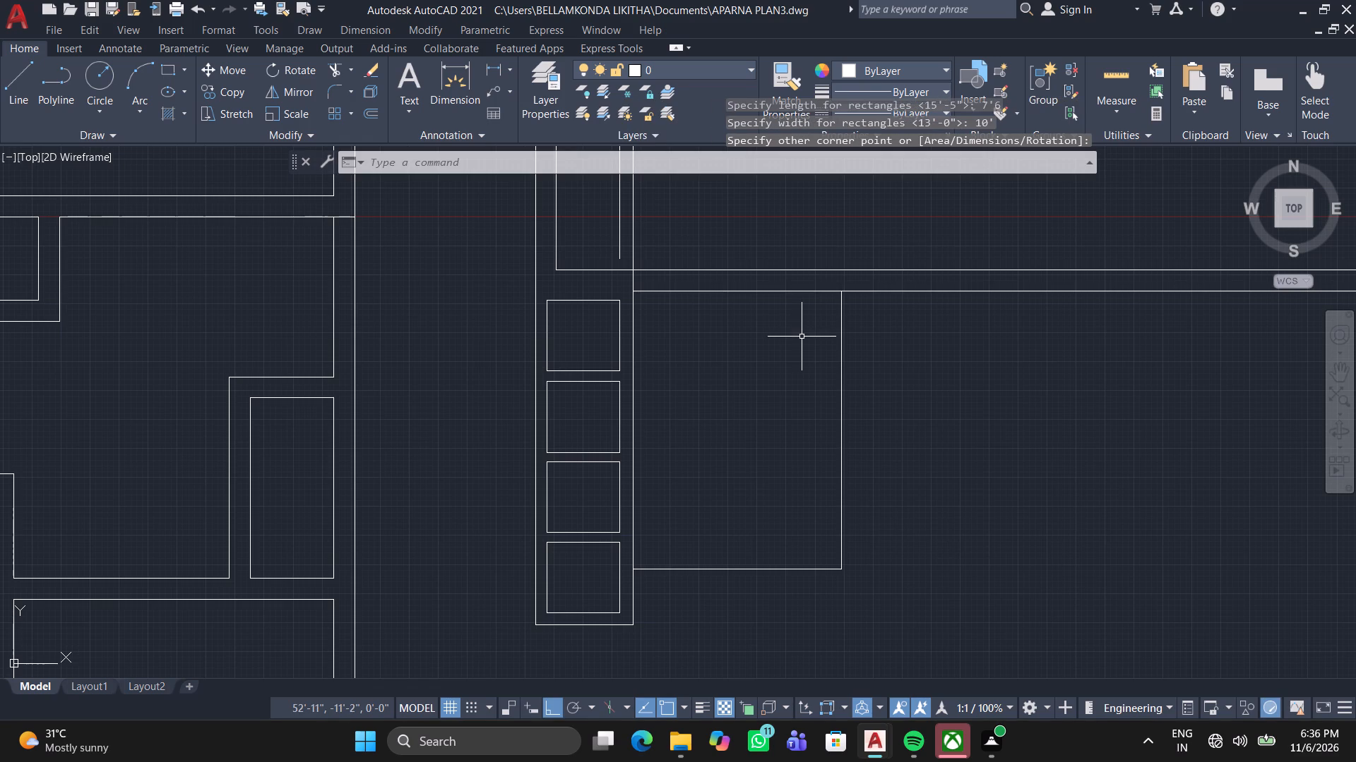
Offset the new 7'6" by 10' rectangle outward by 9" for its wall thickness.
click(374, 114)
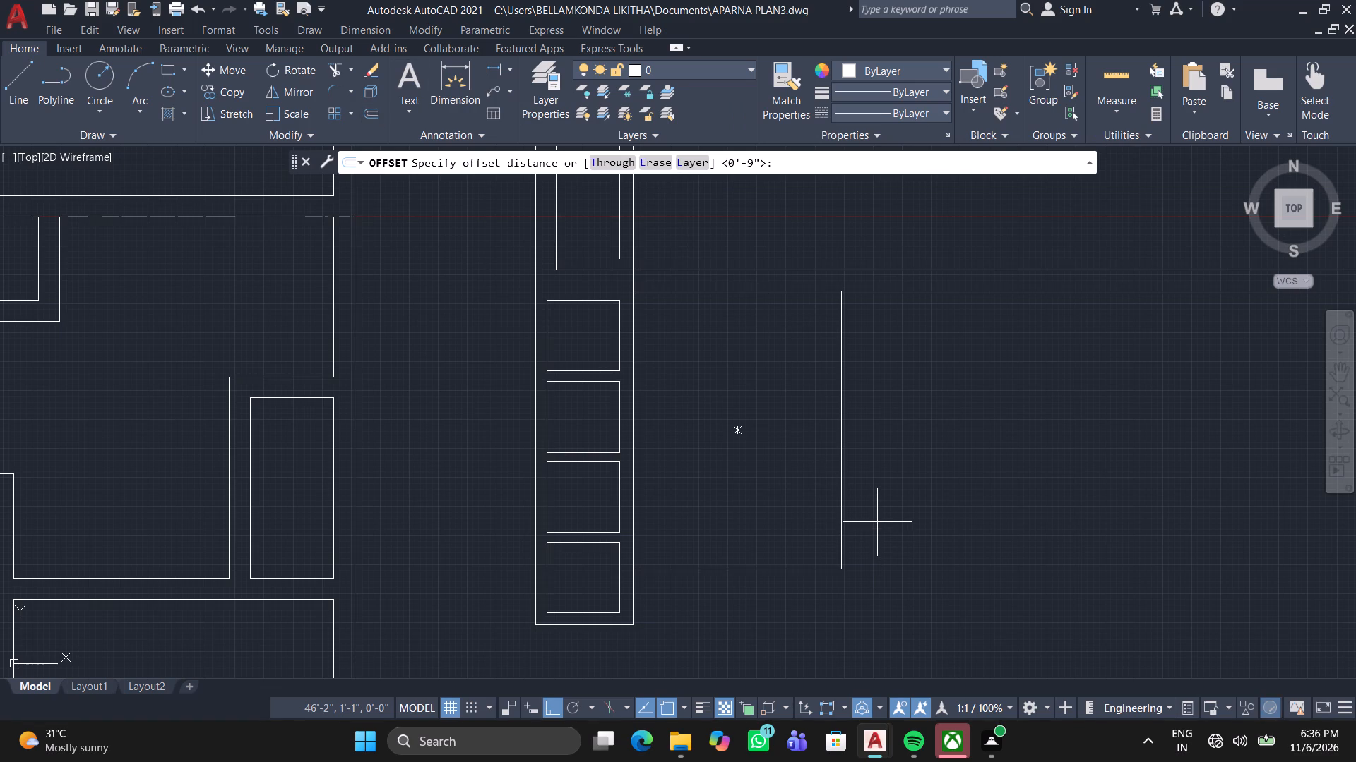
key(space)
click(845, 520)
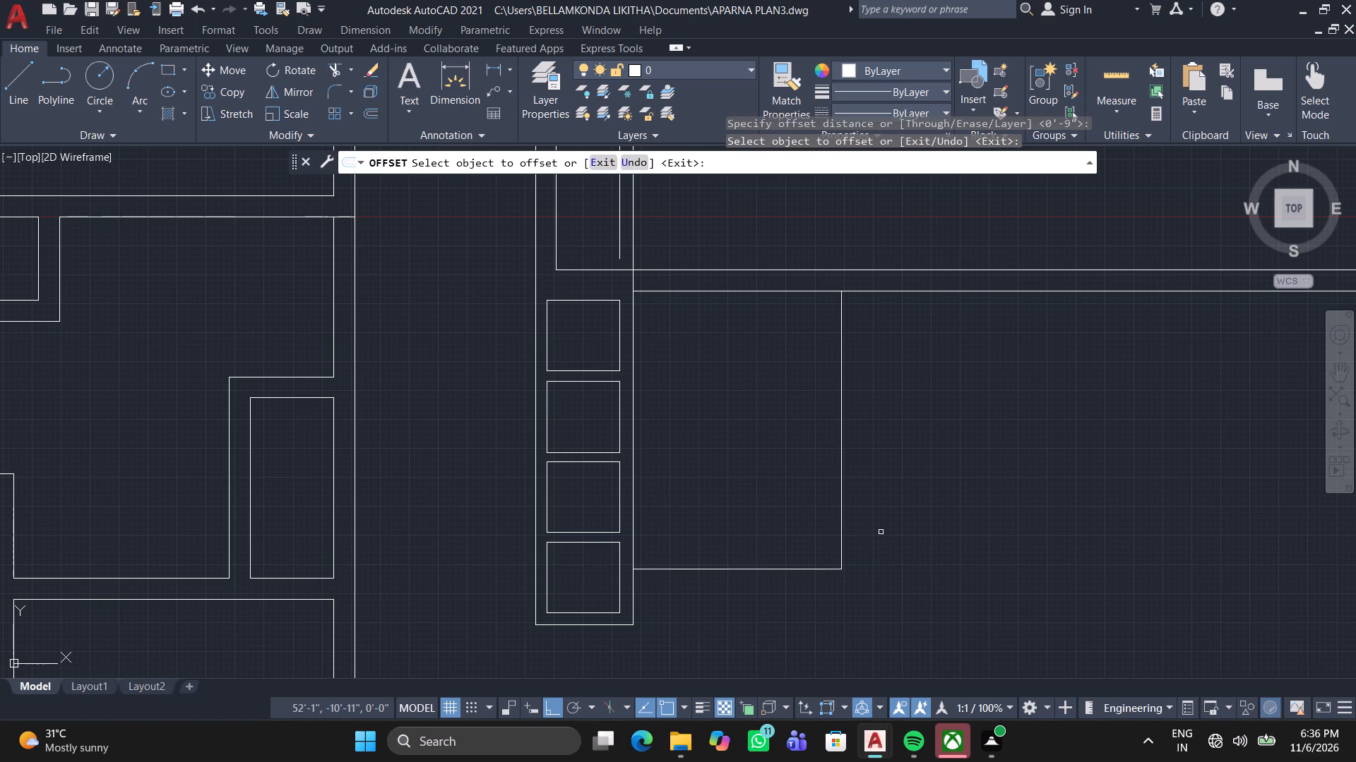
click(843, 543)
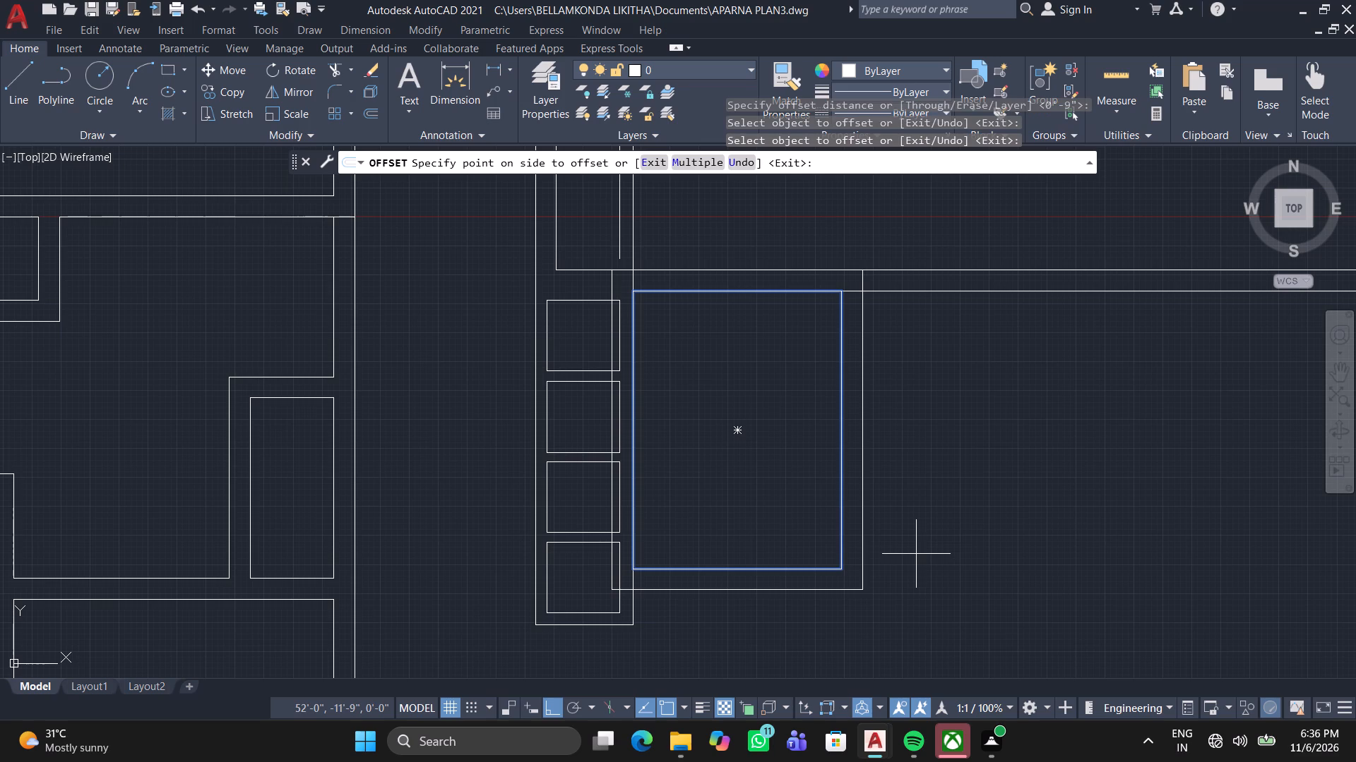
click(916, 554)
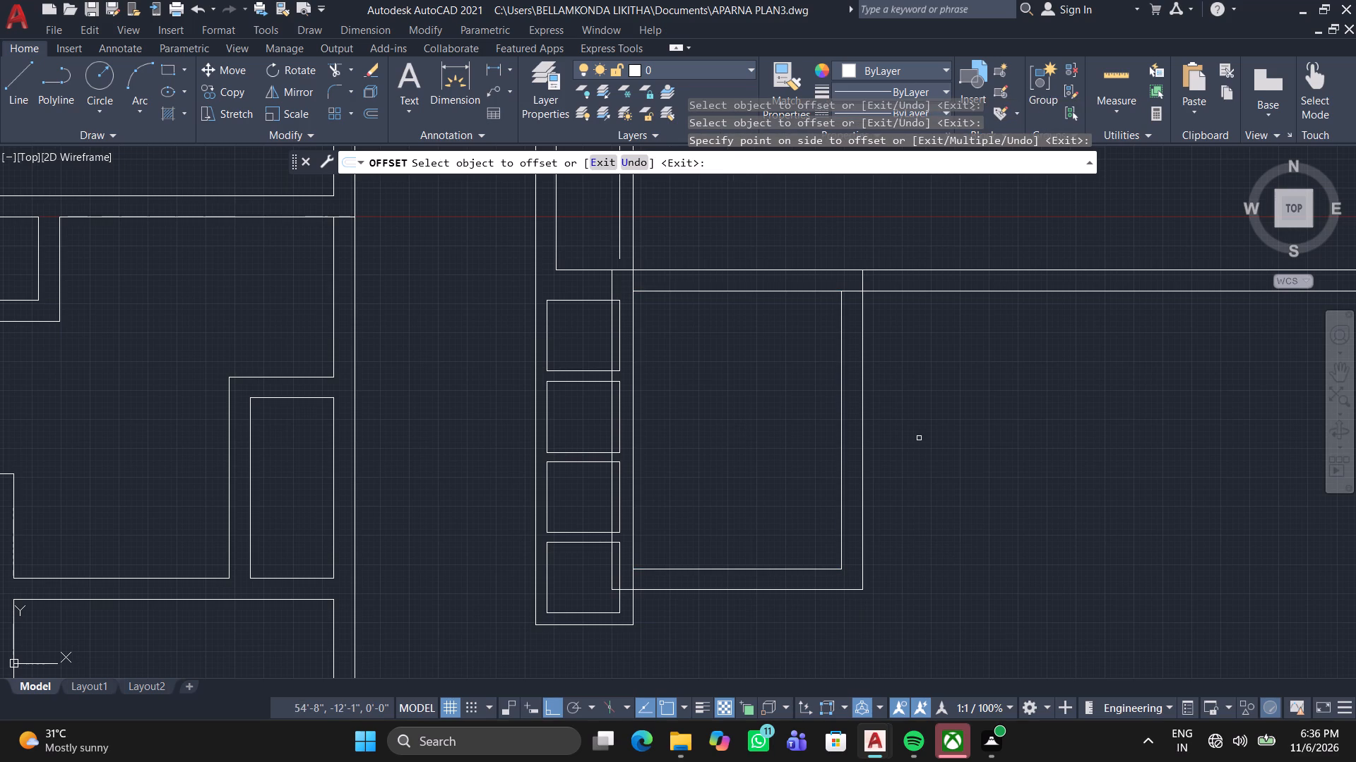
Explode the outer offset rectangle of the new room and erase its west edge crossing the strip's squares.
key(space)
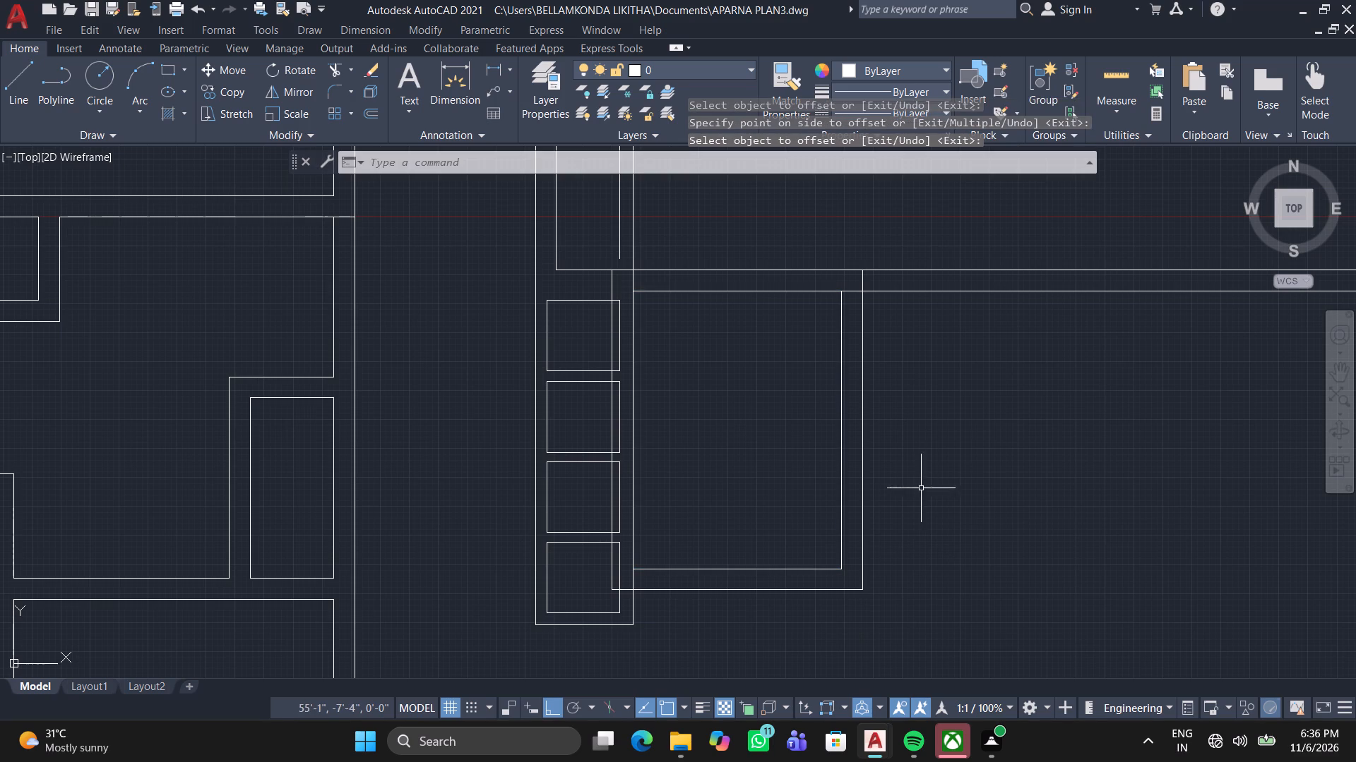
click(919, 492)
click(856, 466)
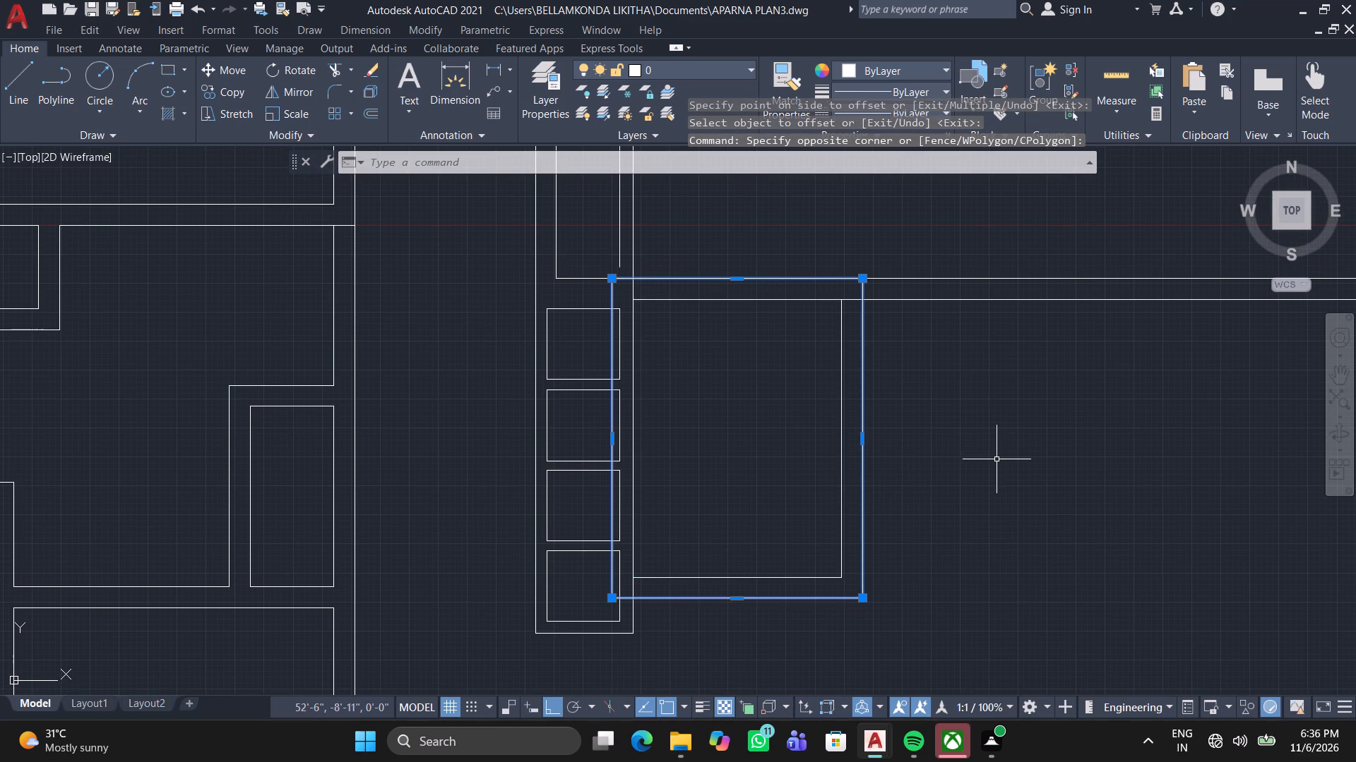
key(x)
key(Return)
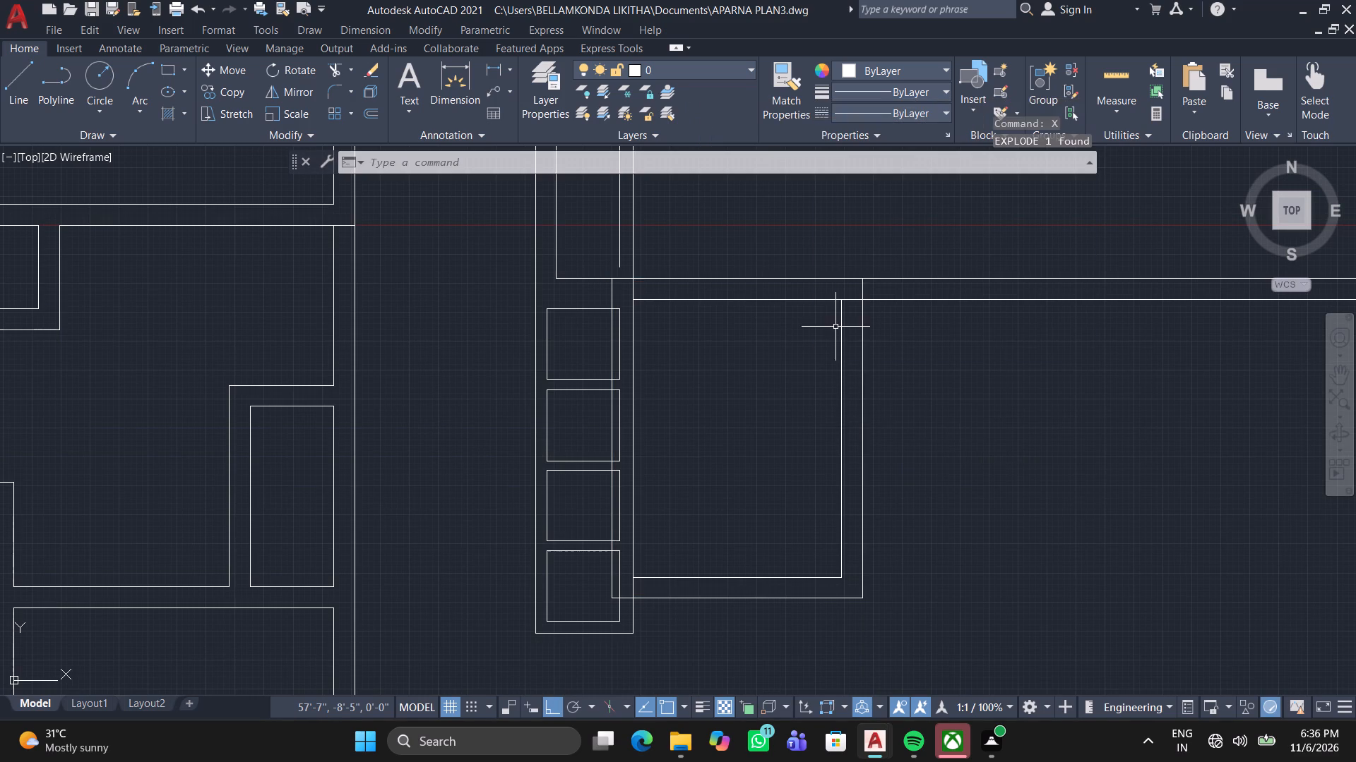
click(612, 343)
key(Delete)
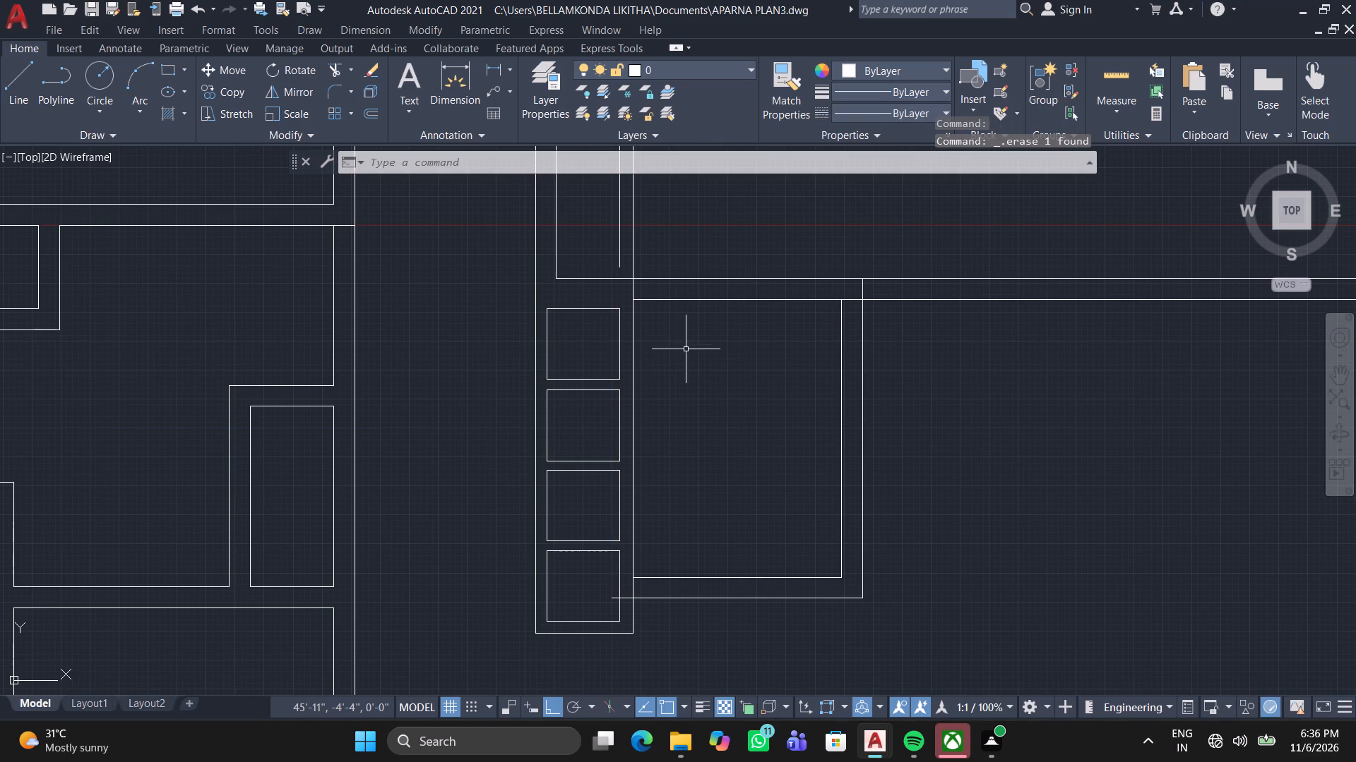
Trim the room's outer south wall line back to the strip's east edge and open that edge between the two south wall lines.
scroll(590, 558, up, 1)
middle_drag(605, 558, 670, 393)
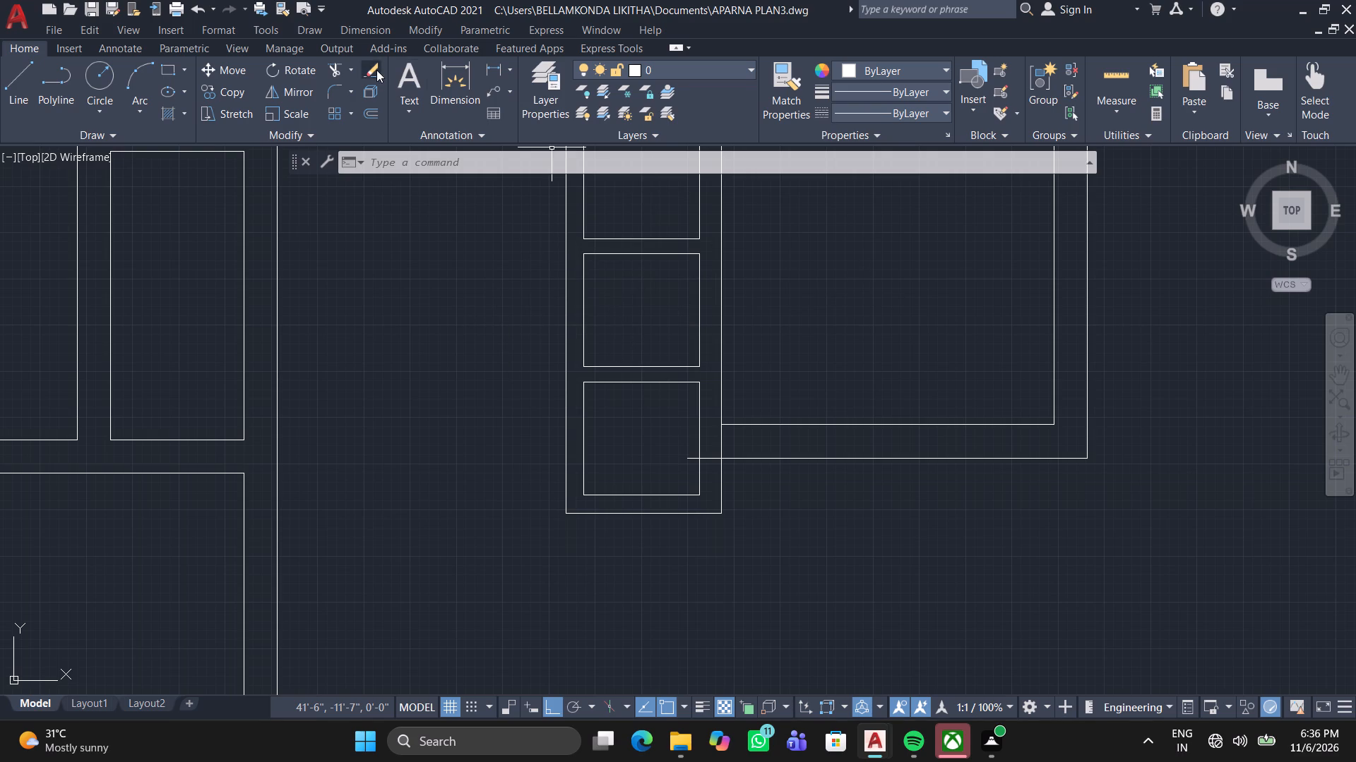
click(334, 64)
scroll(670, 495, up, 3)
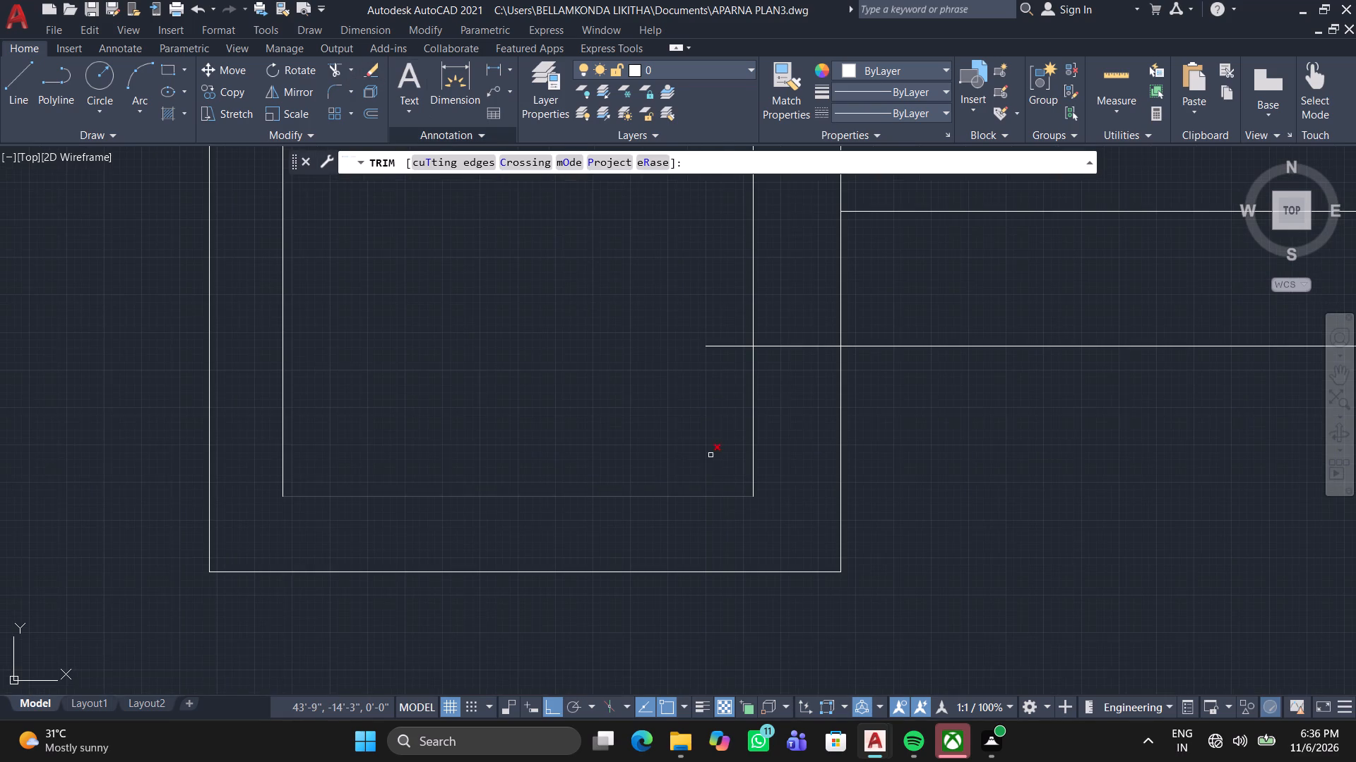
click(738, 359)
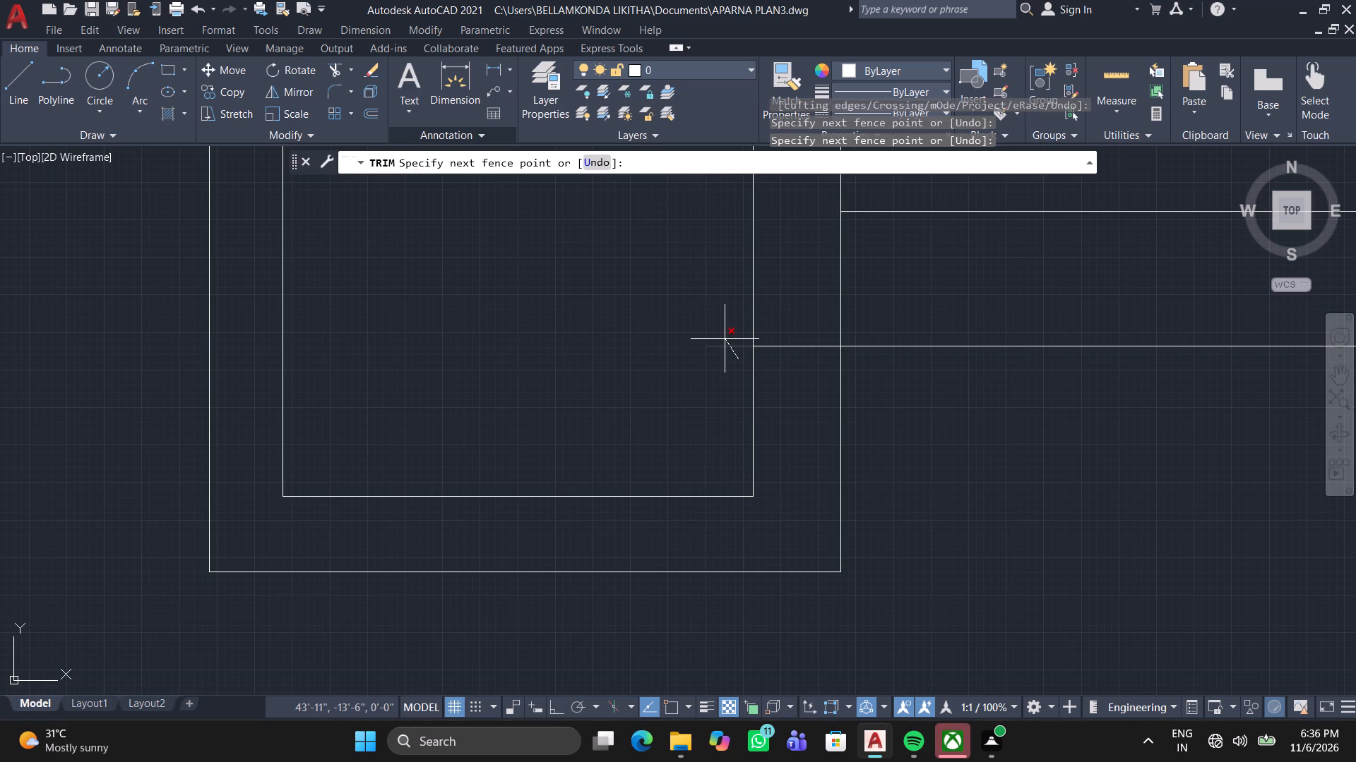
click(725, 339)
double_click(809, 356)
click(880, 319)
scroll(882, 315, down, 3)
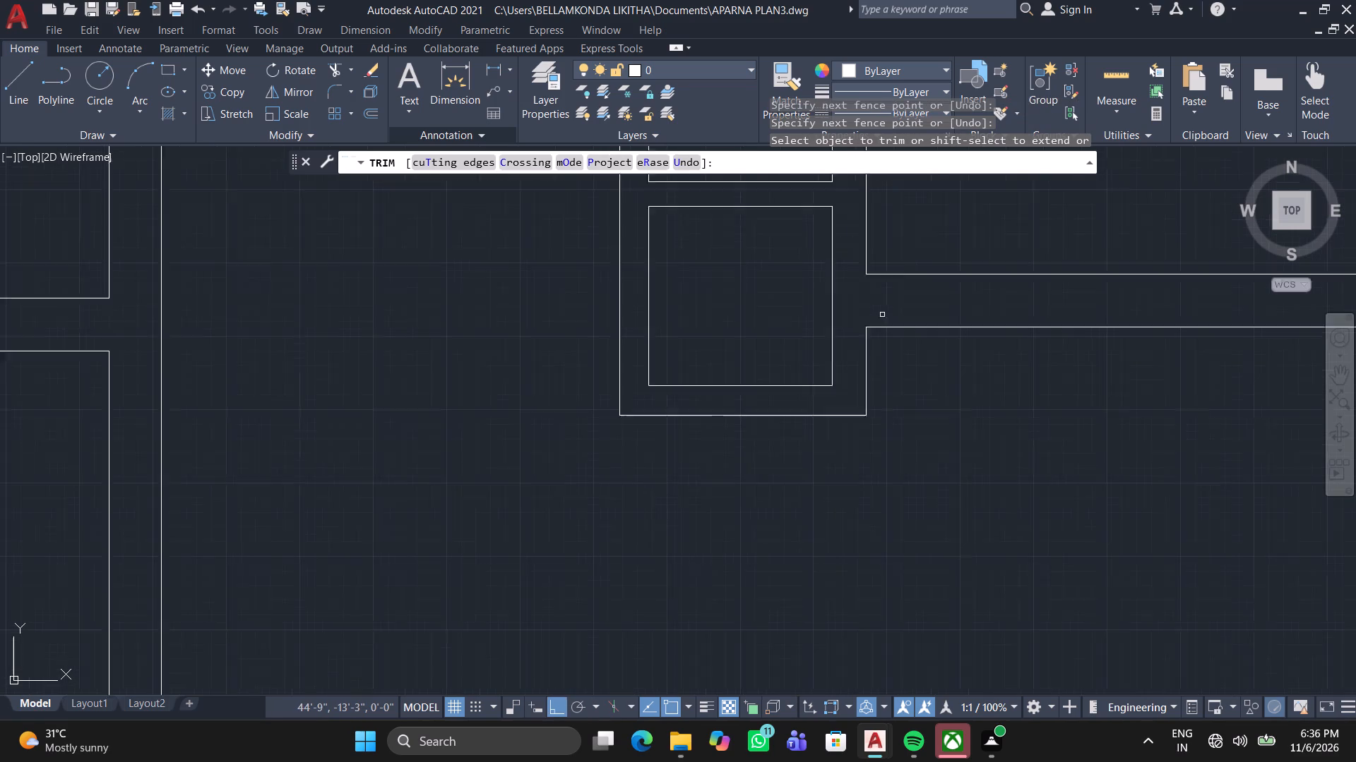
Trim the junction of the room's east wall with the block's south wall, removing the line pieces crossing the two walls' thickness.
middle_drag(1103, 301, 809, 761)
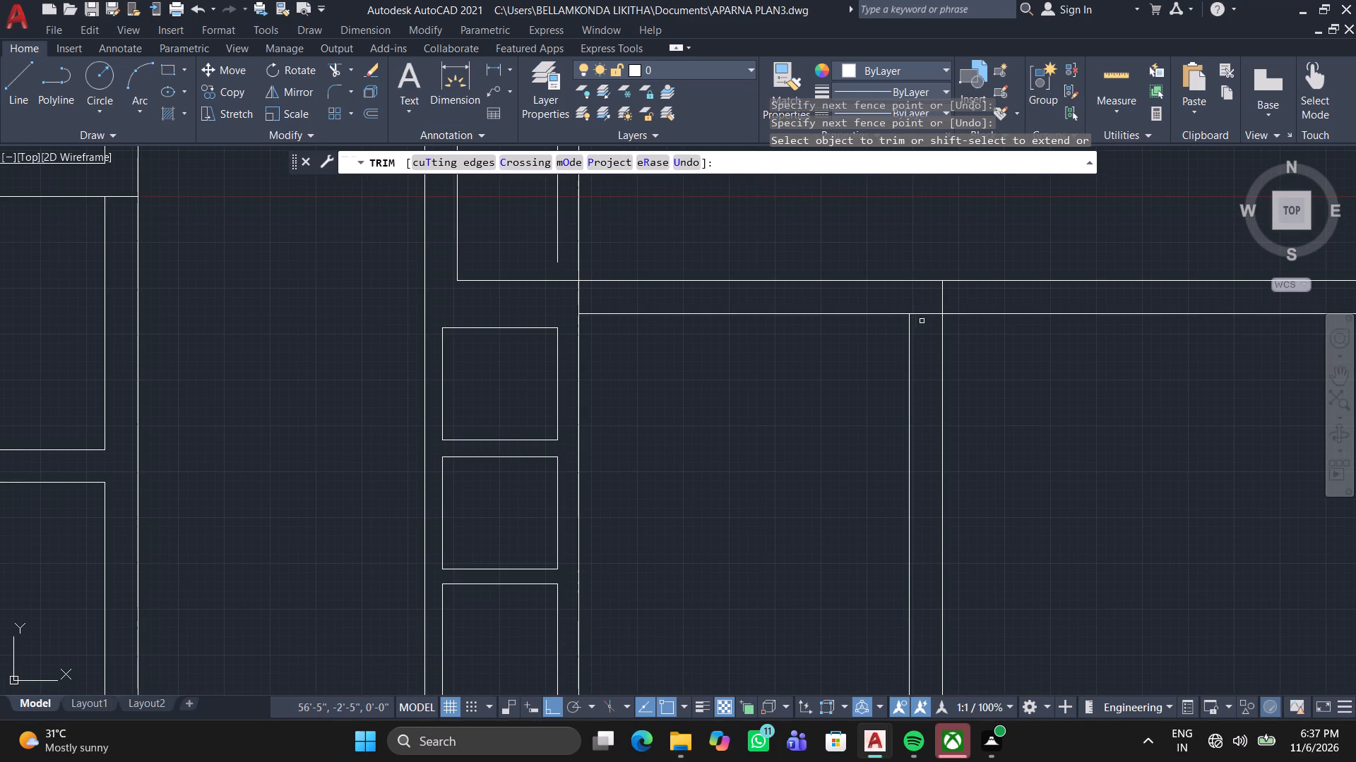
scroll(953, 320, up, 1)
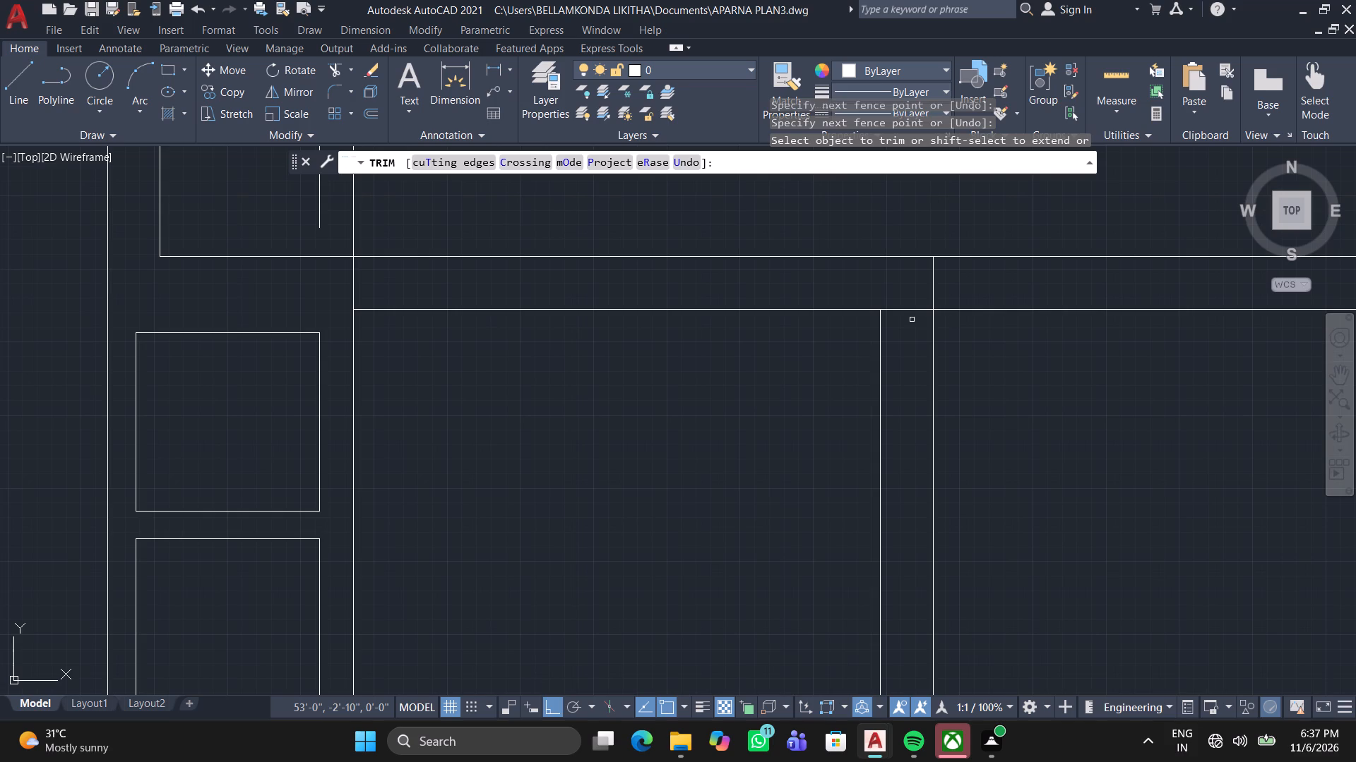
click(912, 320)
click(951, 291)
scroll(936, 291, down, 3)
middle_drag(833, 386, 765, 385)
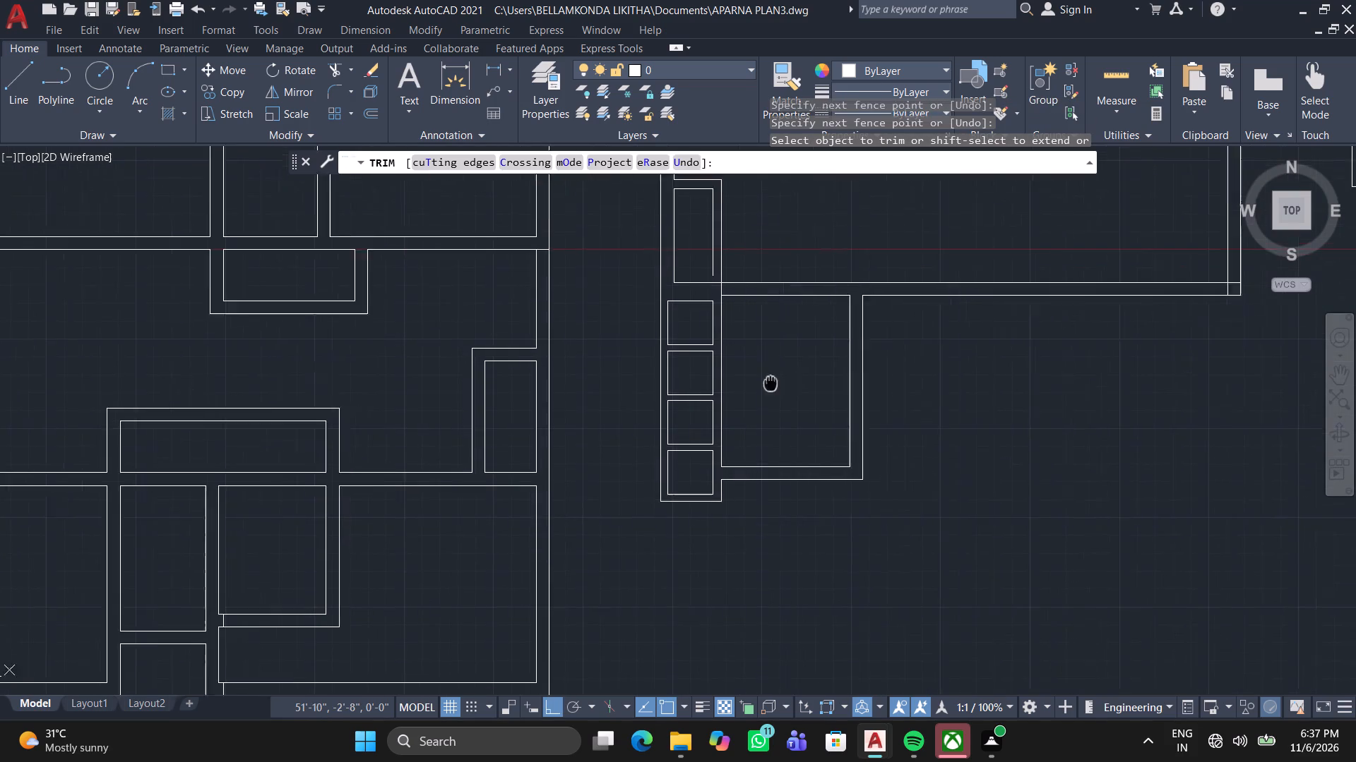
middle_drag(765, 385, 682, 445)
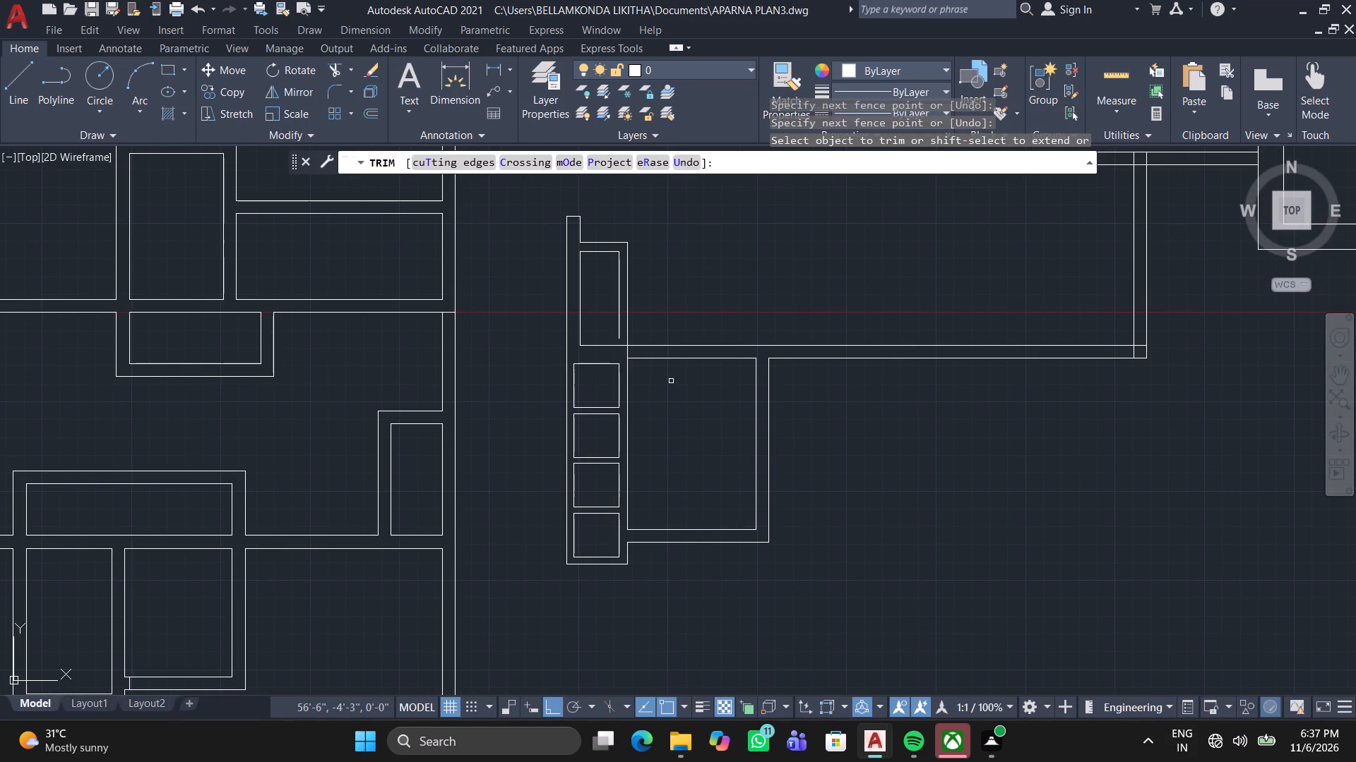
middle_drag(948, 419, 826, 461)
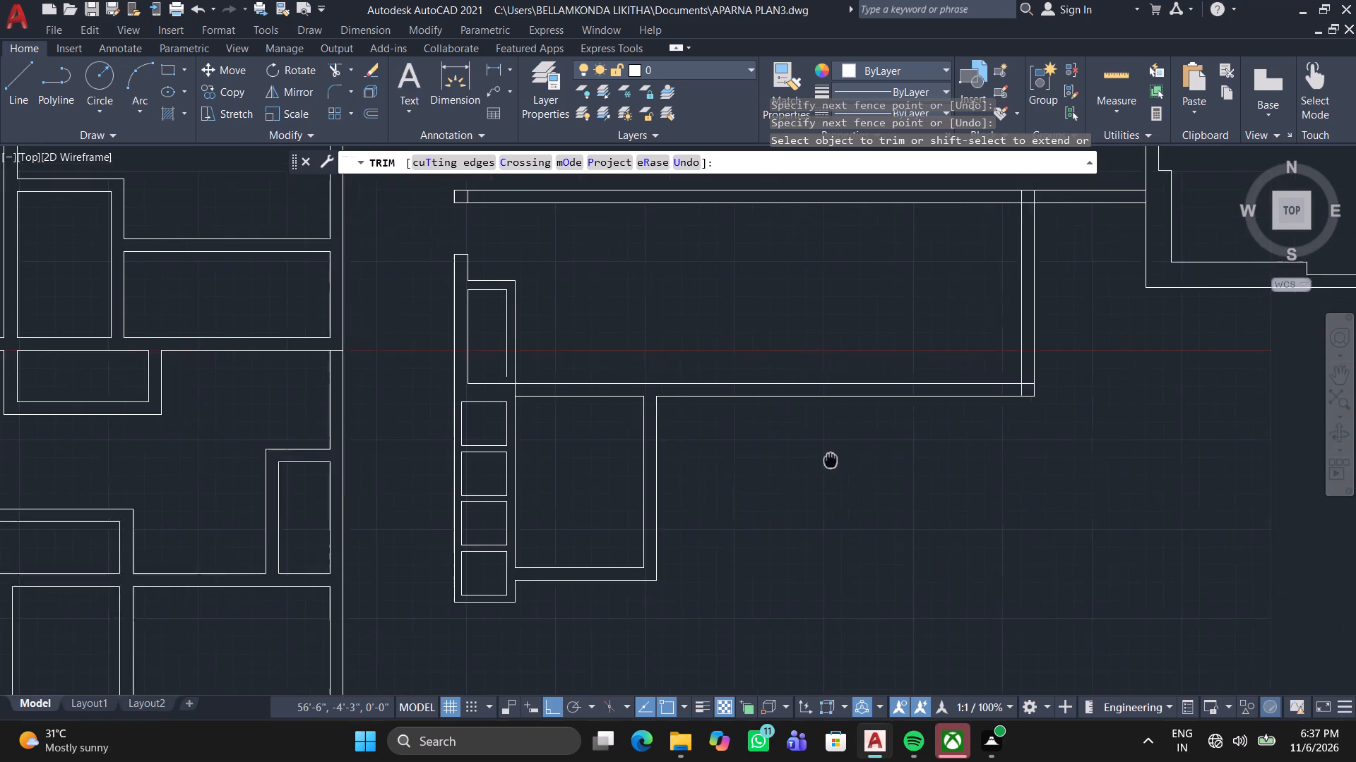
middle_drag(826, 461, 815, 473)
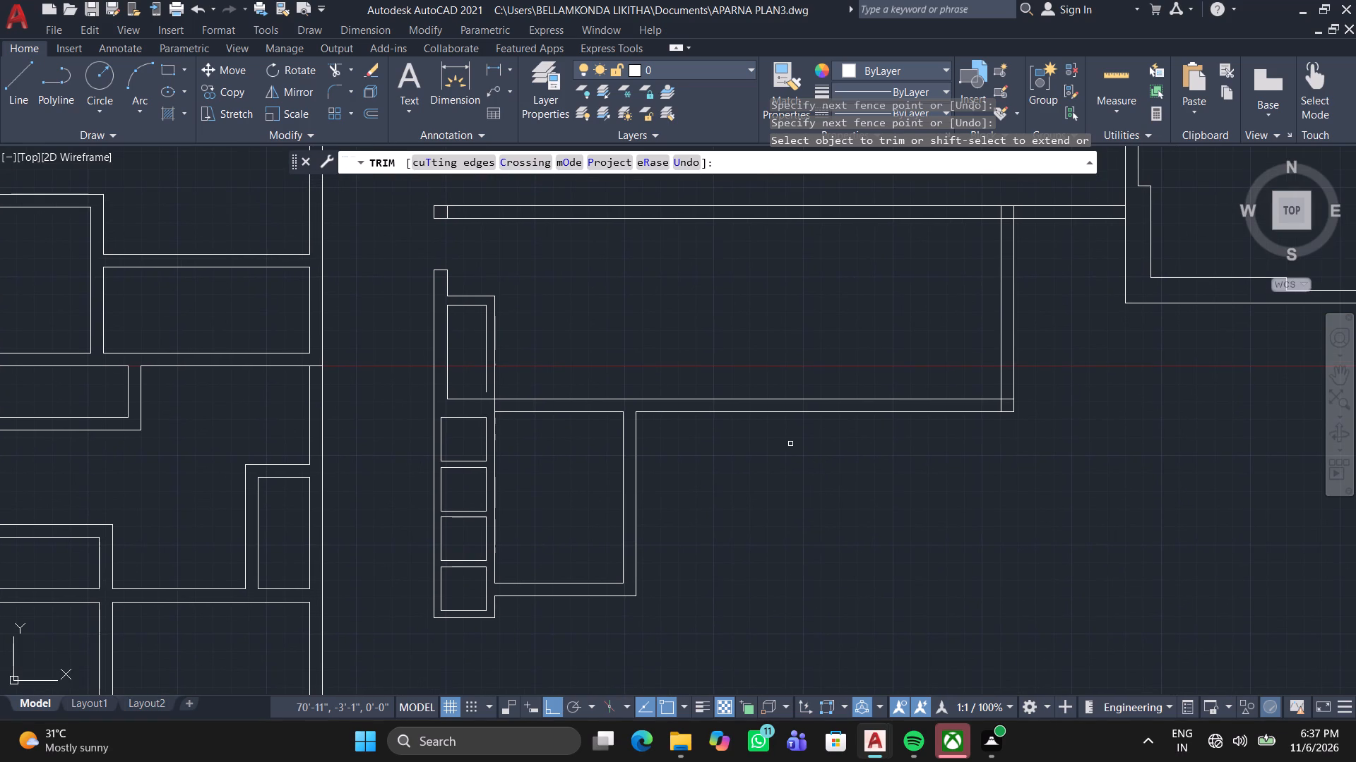
key(Escape)
Stretch the lower end of the inner rectangle's east edge down to the inner face of the block's south wall.
scroll(537, 376, up, 2)
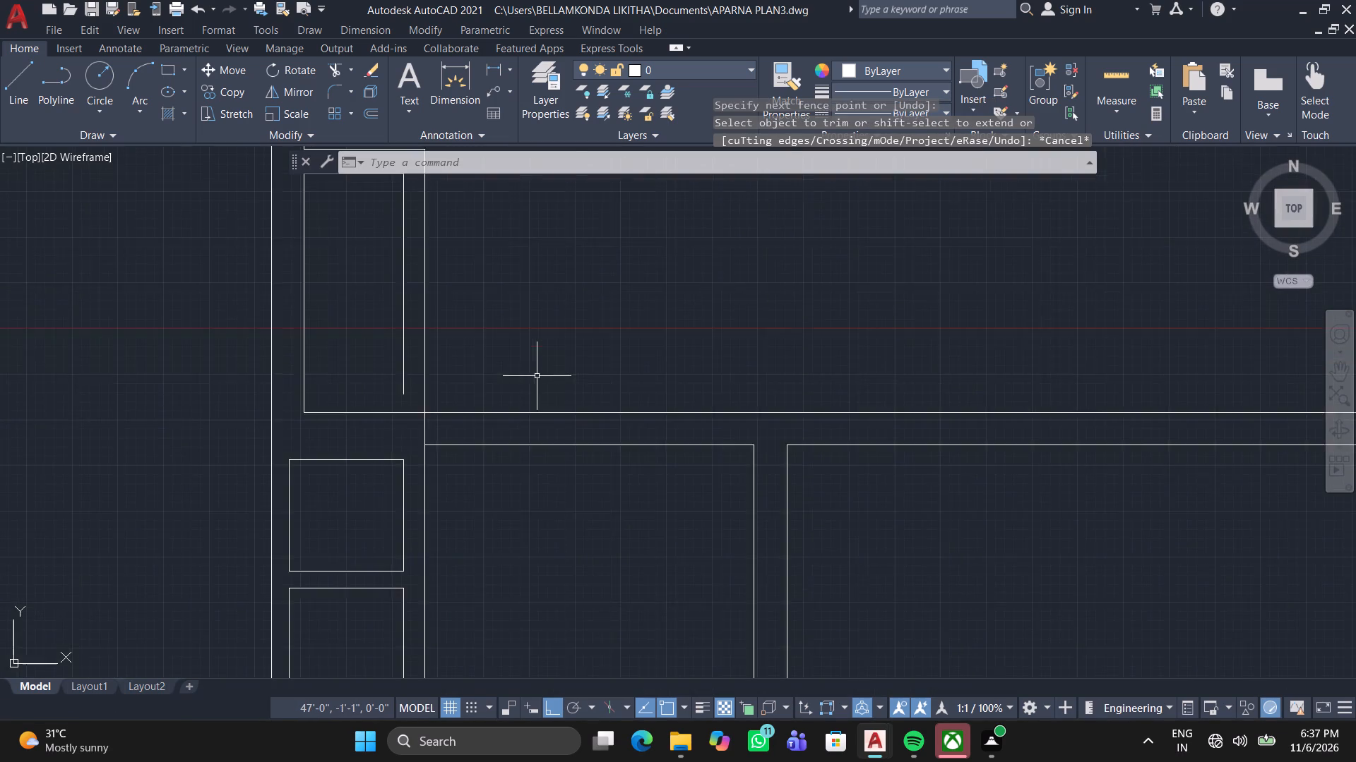
middle_drag(553, 389, 876, 408)
click(725, 400)
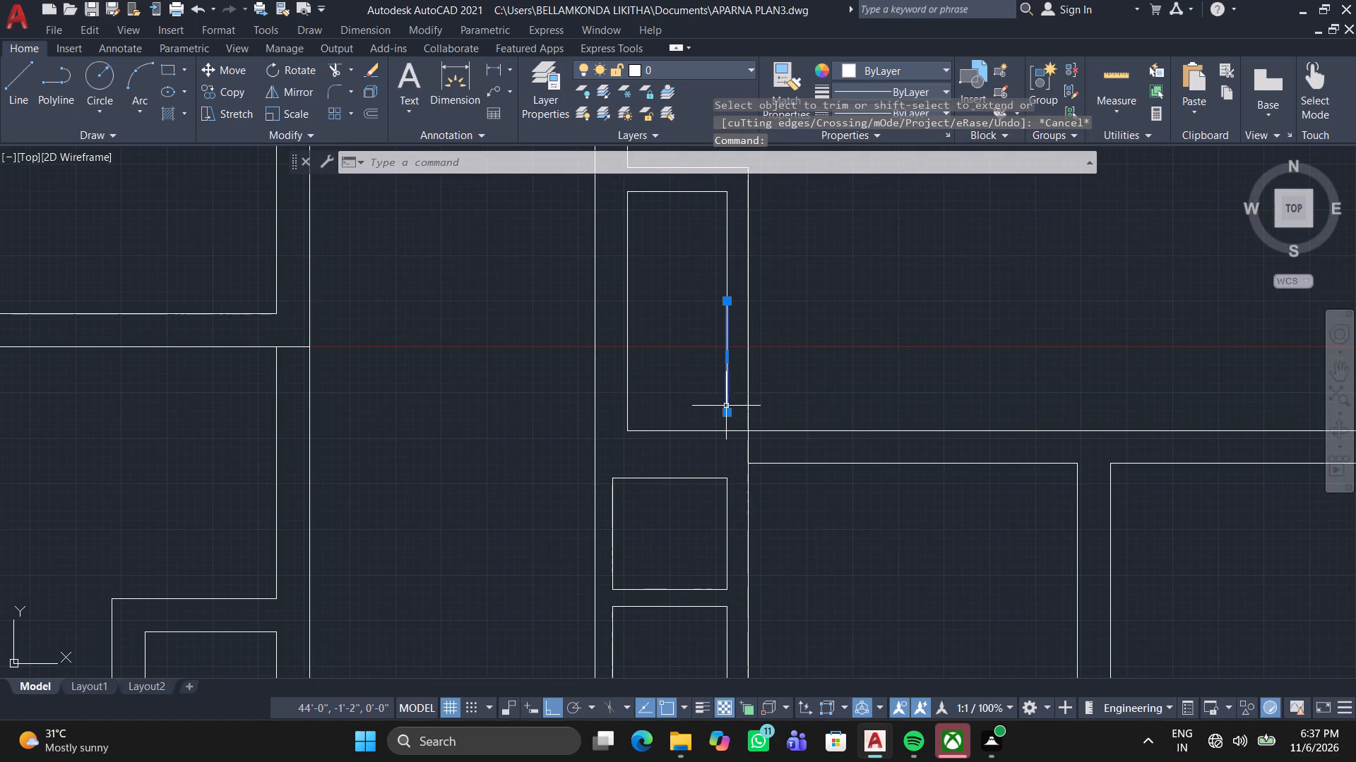
click(726, 412)
click(731, 430)
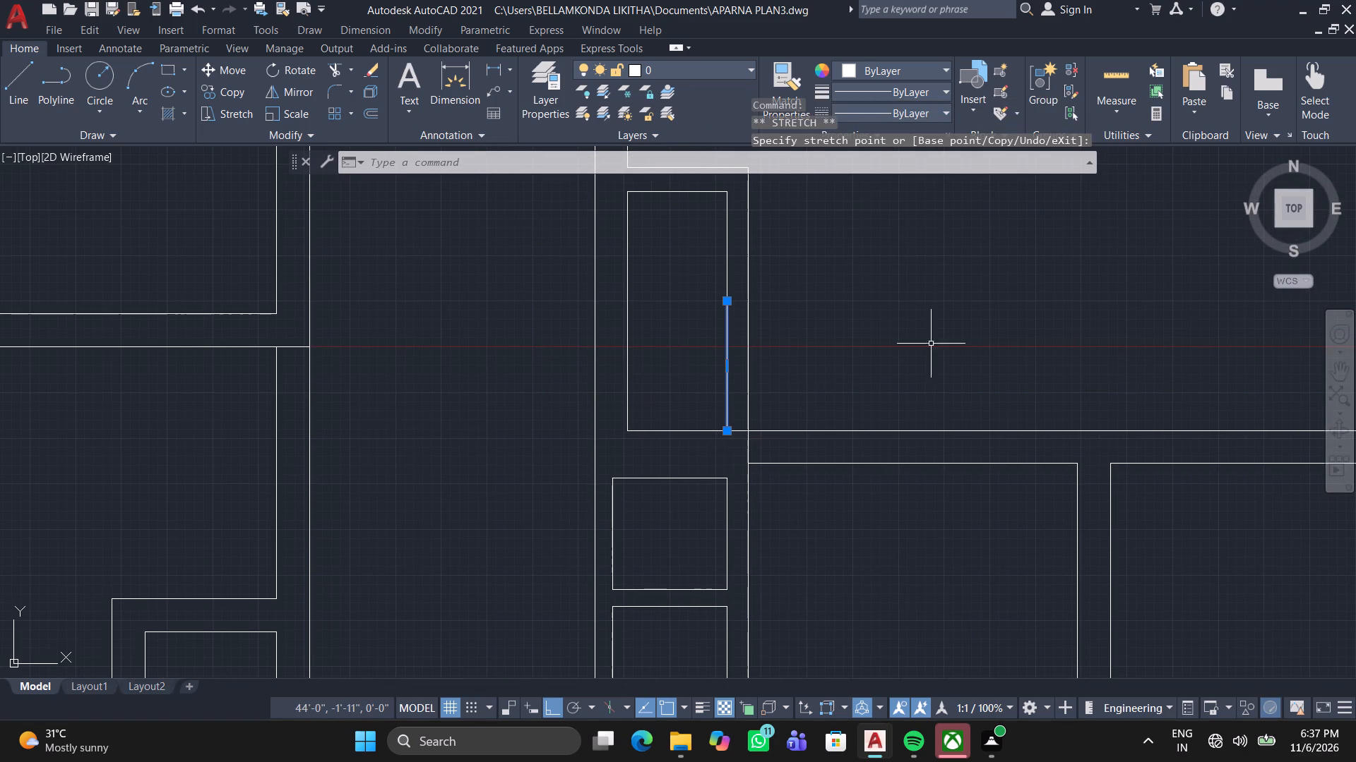
scroll(1134, 269, down, 2)
middle_drag(1133, 286, 942, 395)
key(Escape)
Erase the short cross line inside the west end of the block's north wall.
scroll(905, 372, down, 2)
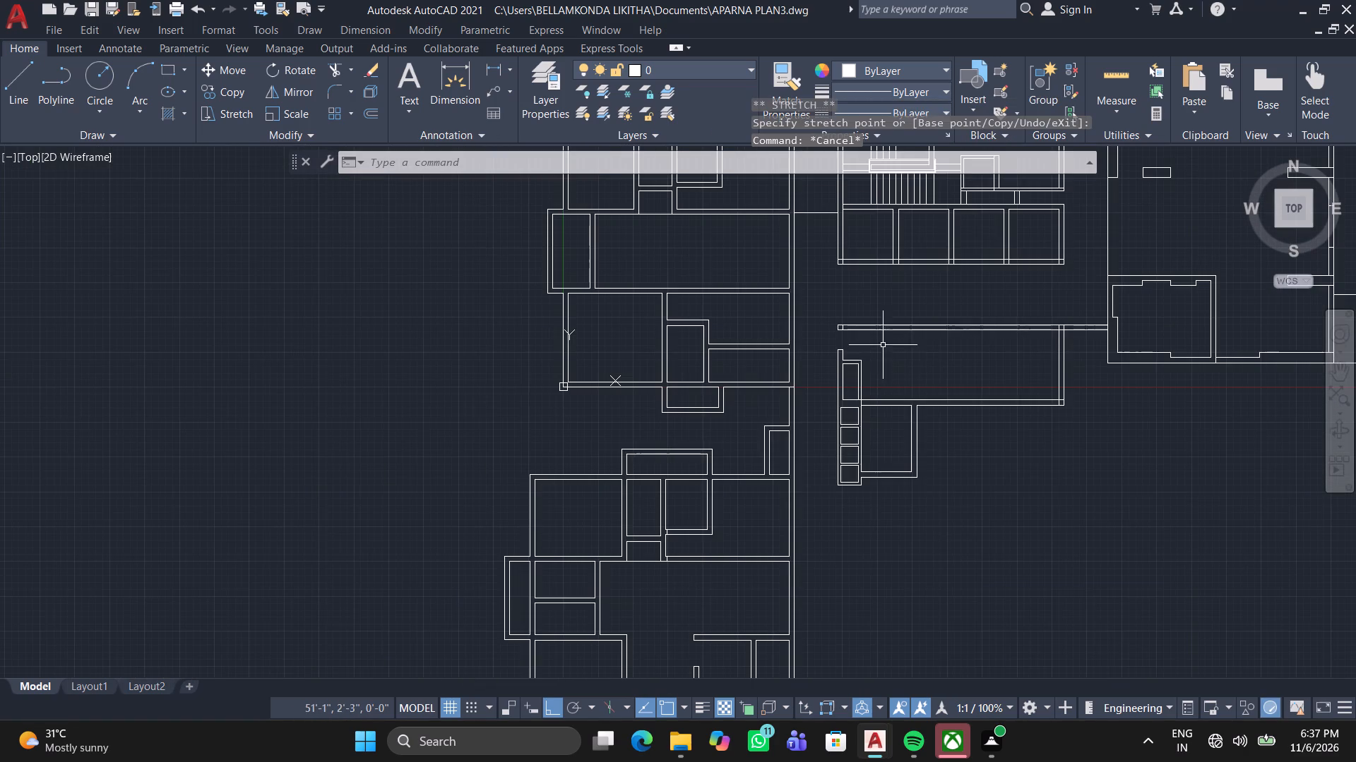
scroll(864, 342, up, 3)
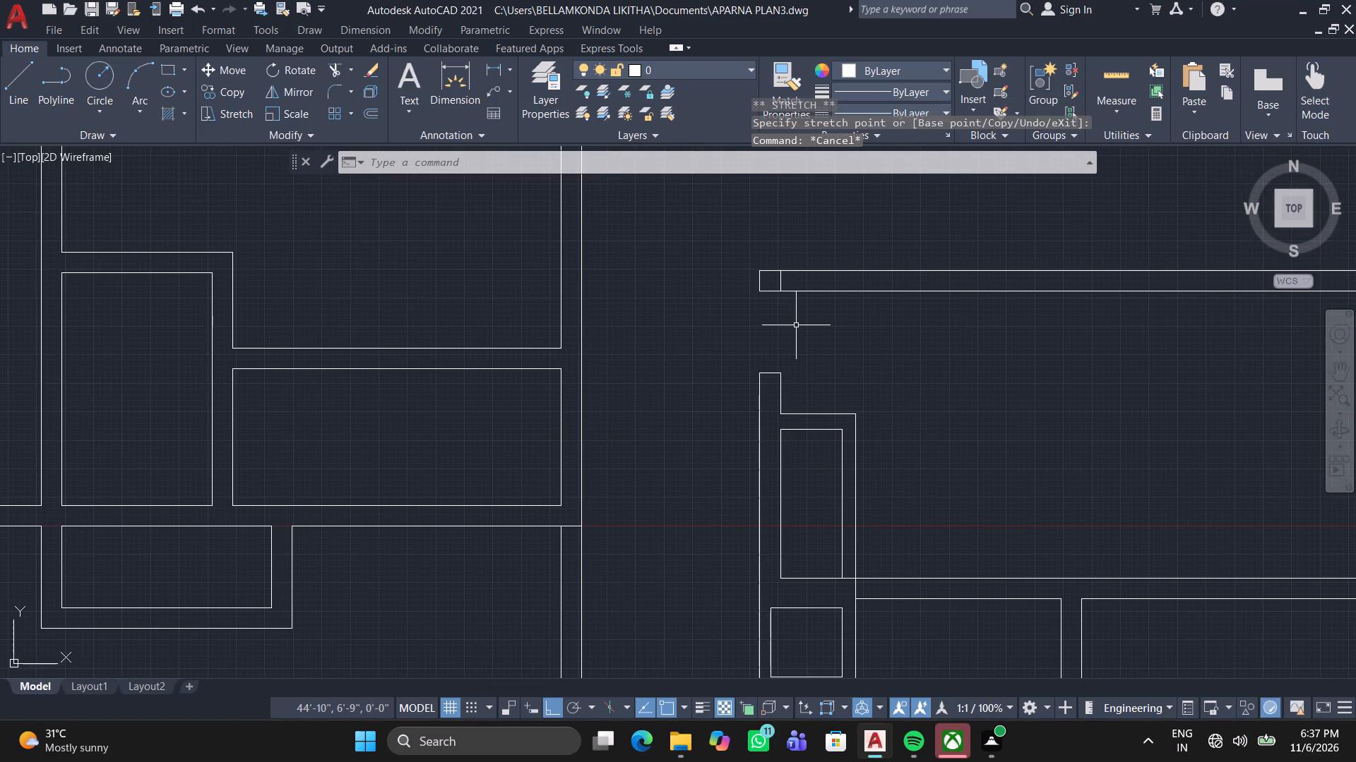
scroll(796, 325, up, 1)
click(773, 258)
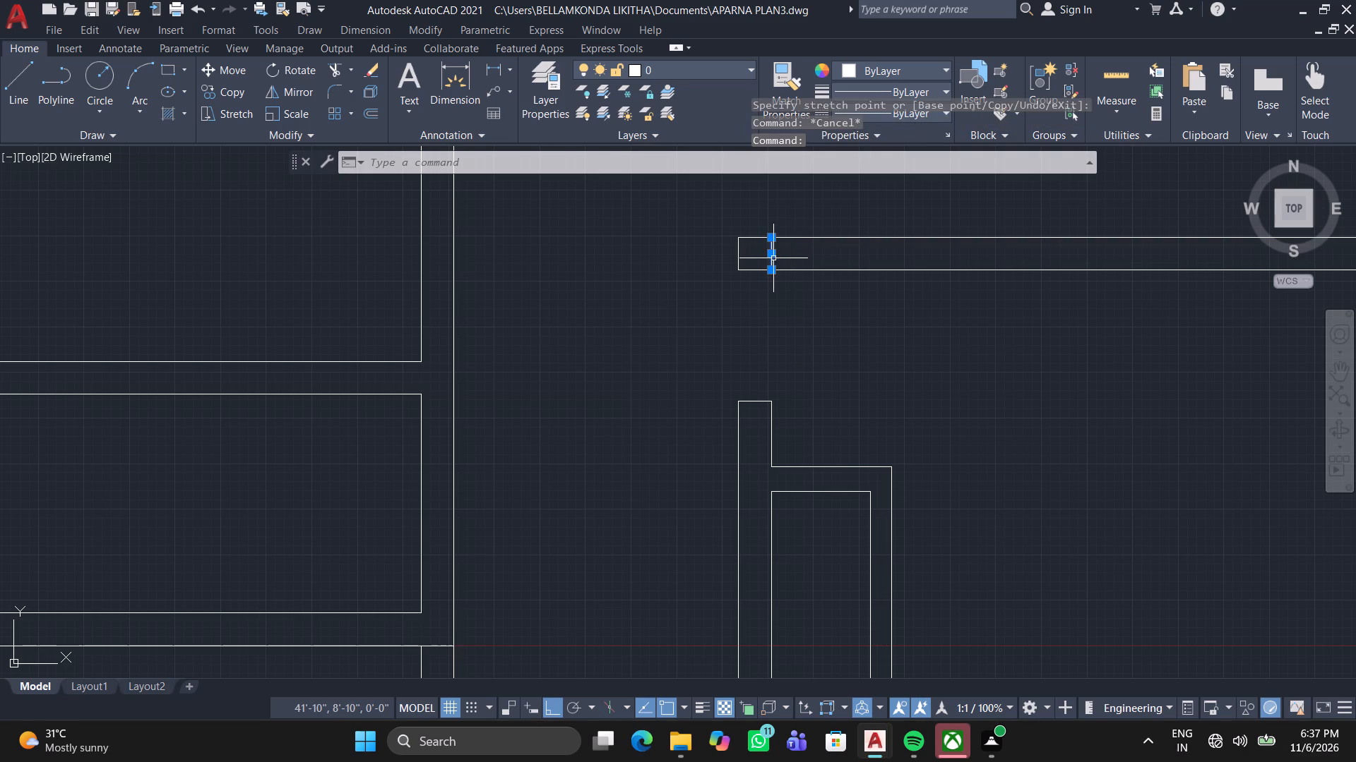
key(Delete)
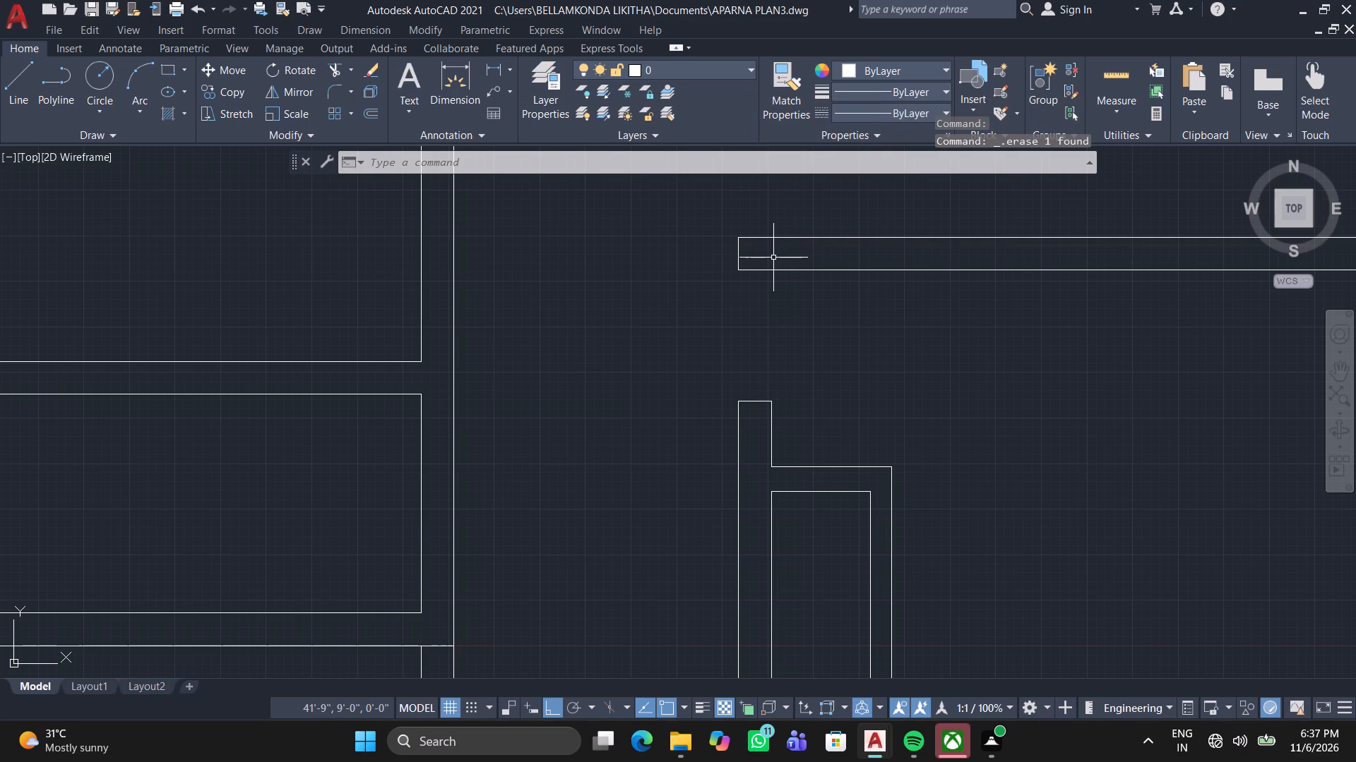
Draw a line across the block from its south wall's inner face, aligned with the room's east wall inner face, to the north wall.
scroll(794, 242, down, 3)
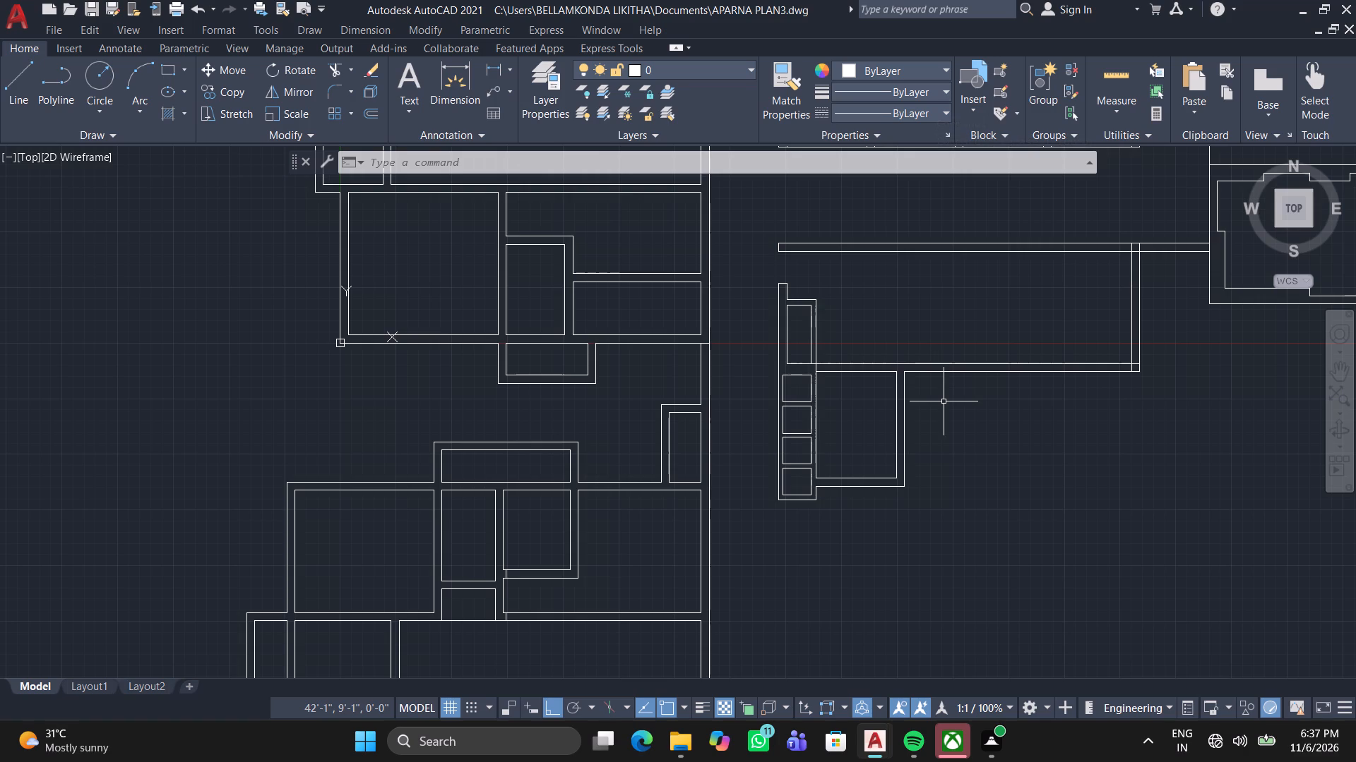
scroll(900, 333, up, 1)
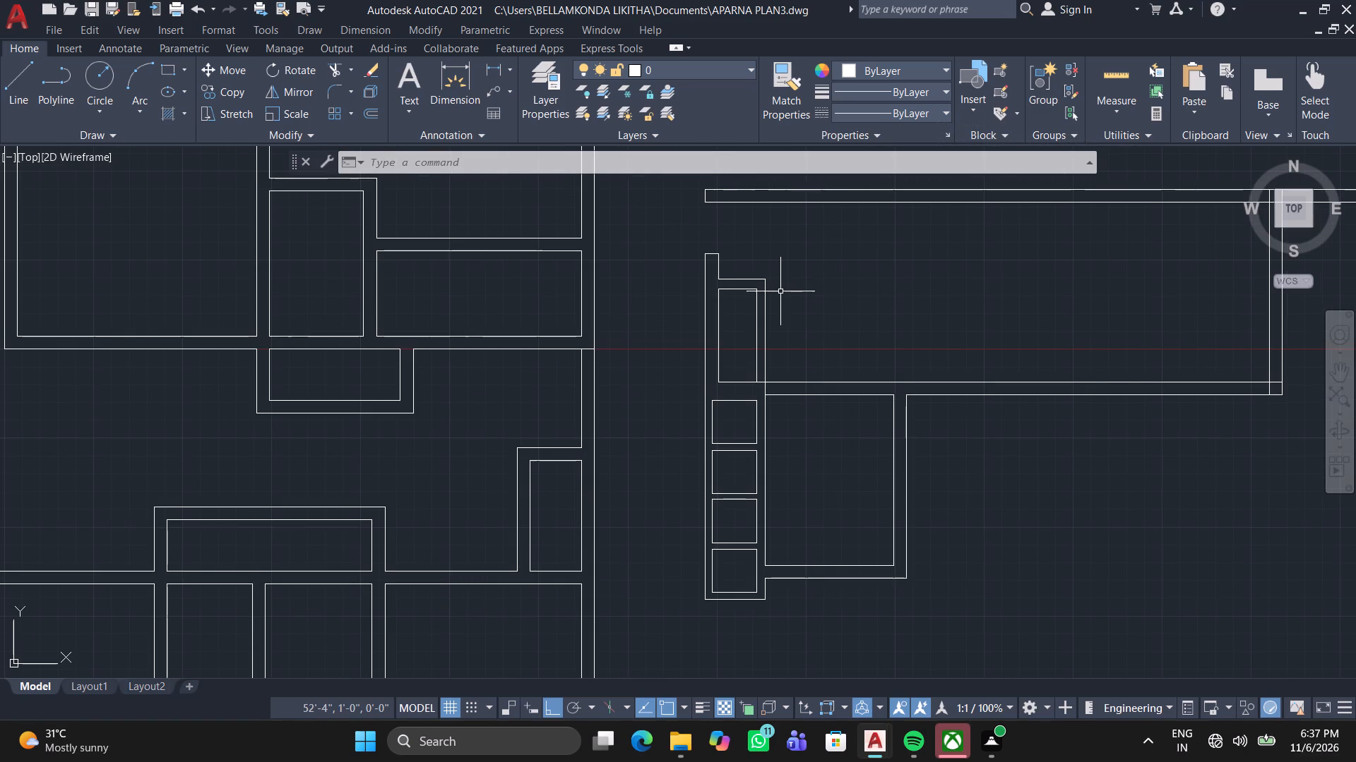
middle_drag(932, 366, 775, 381)
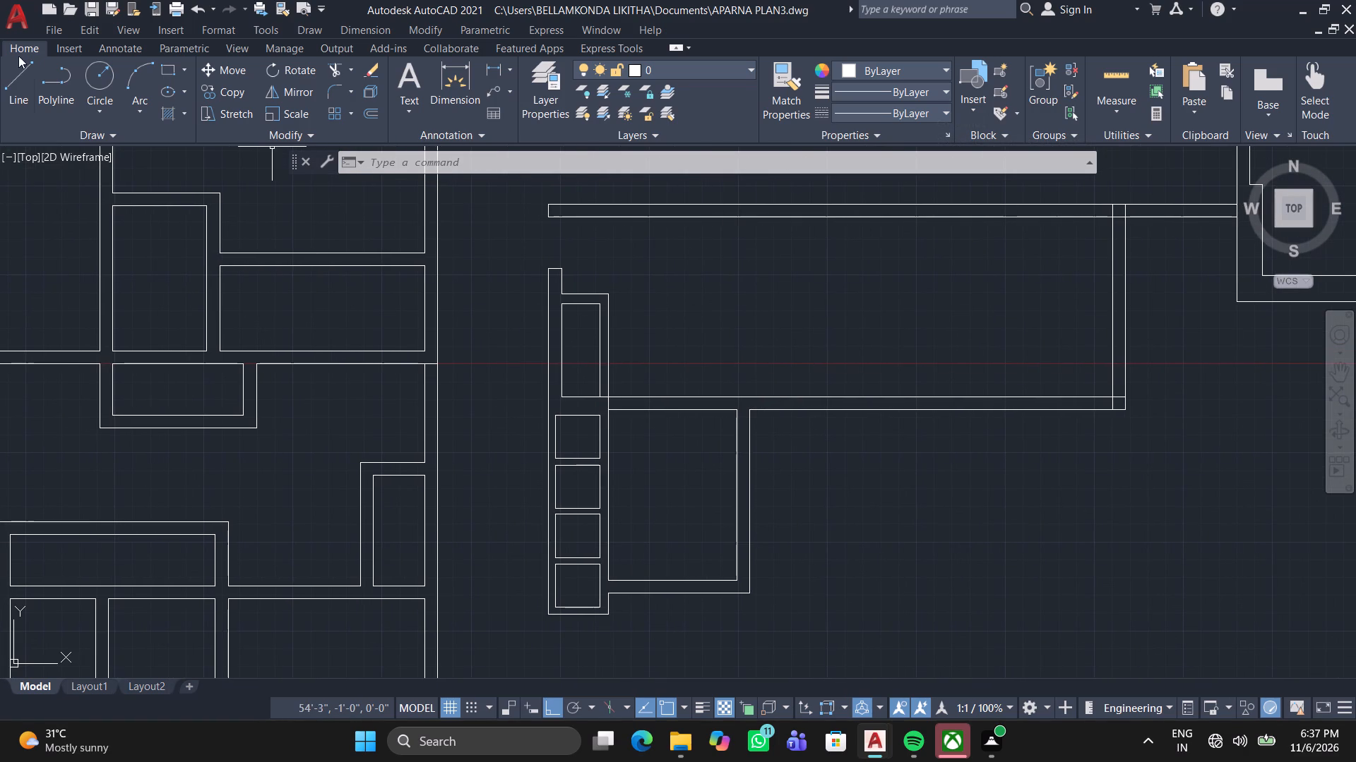
click(11, 95)
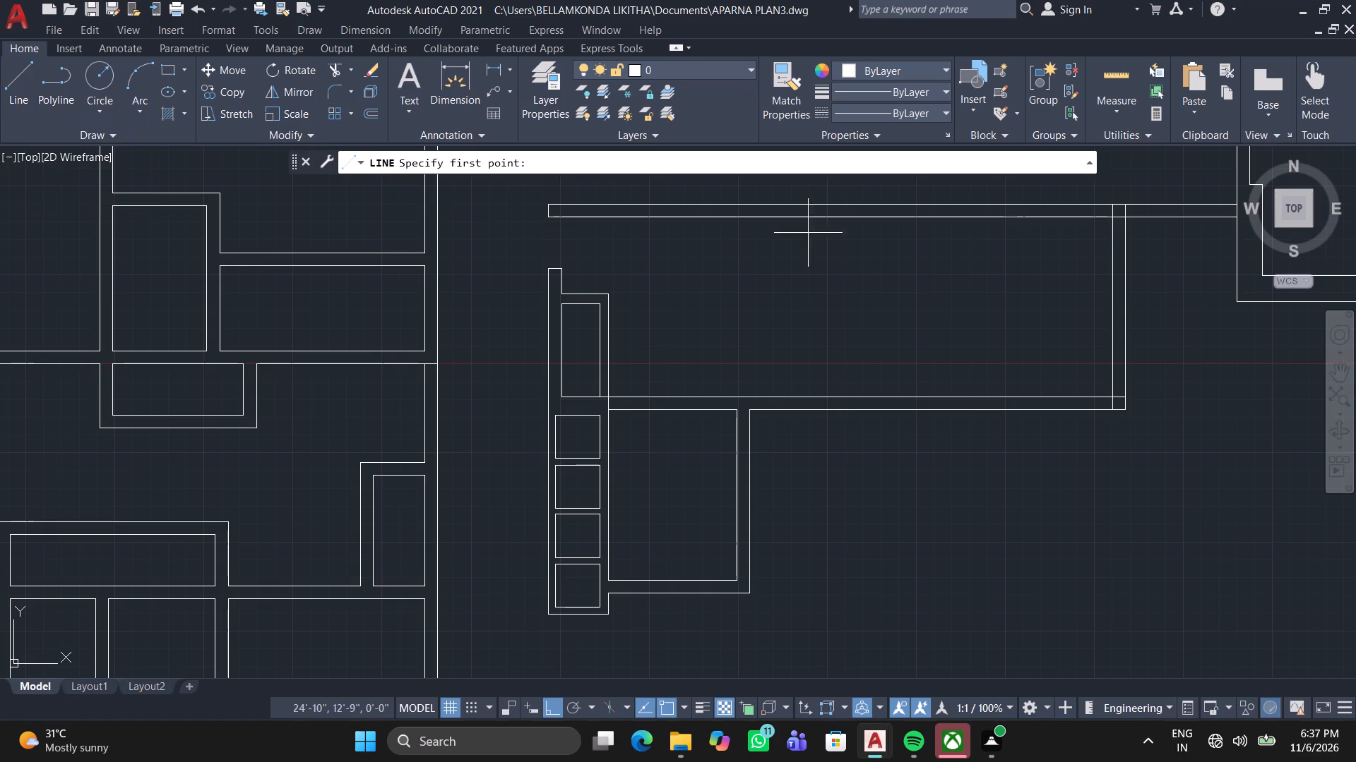
scroll(745, 362, up, 2)
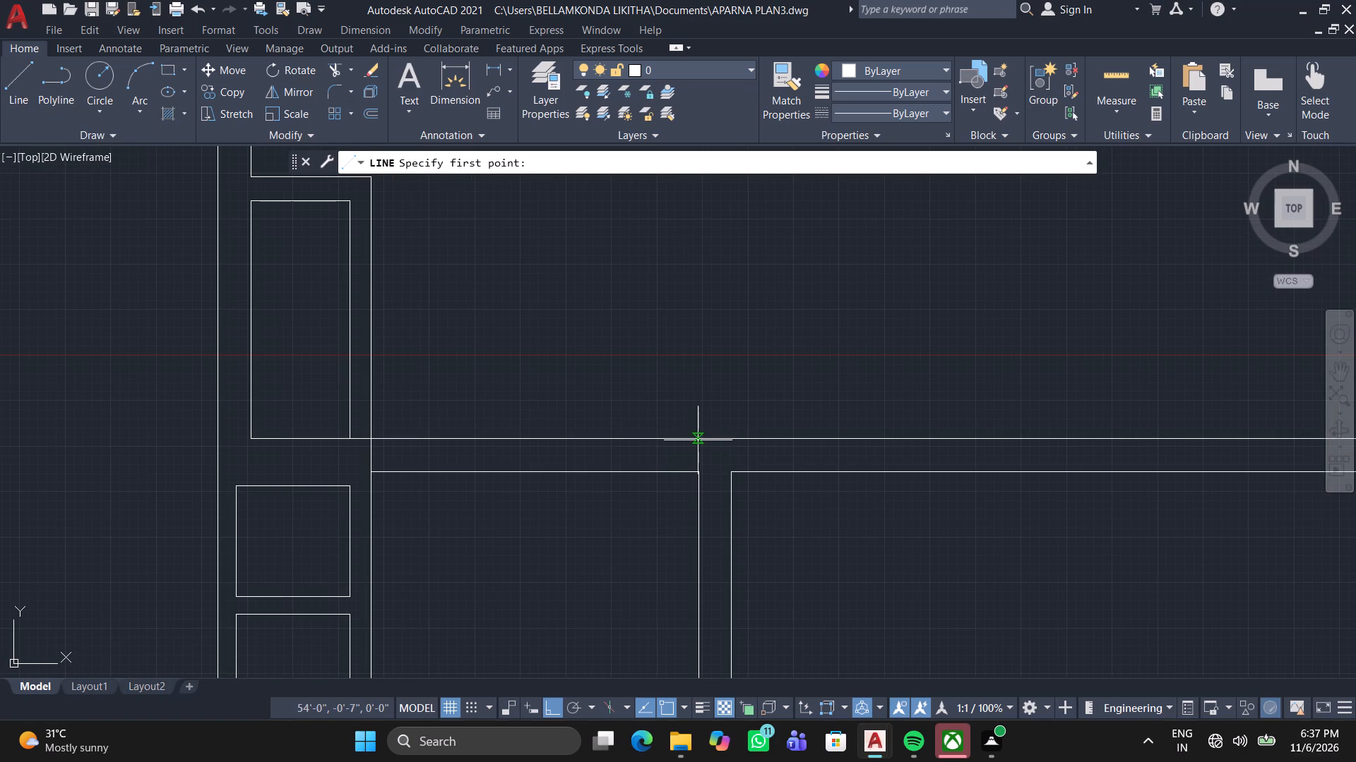
click(698, 440)
middle_drag(710, 212, 705, 430)
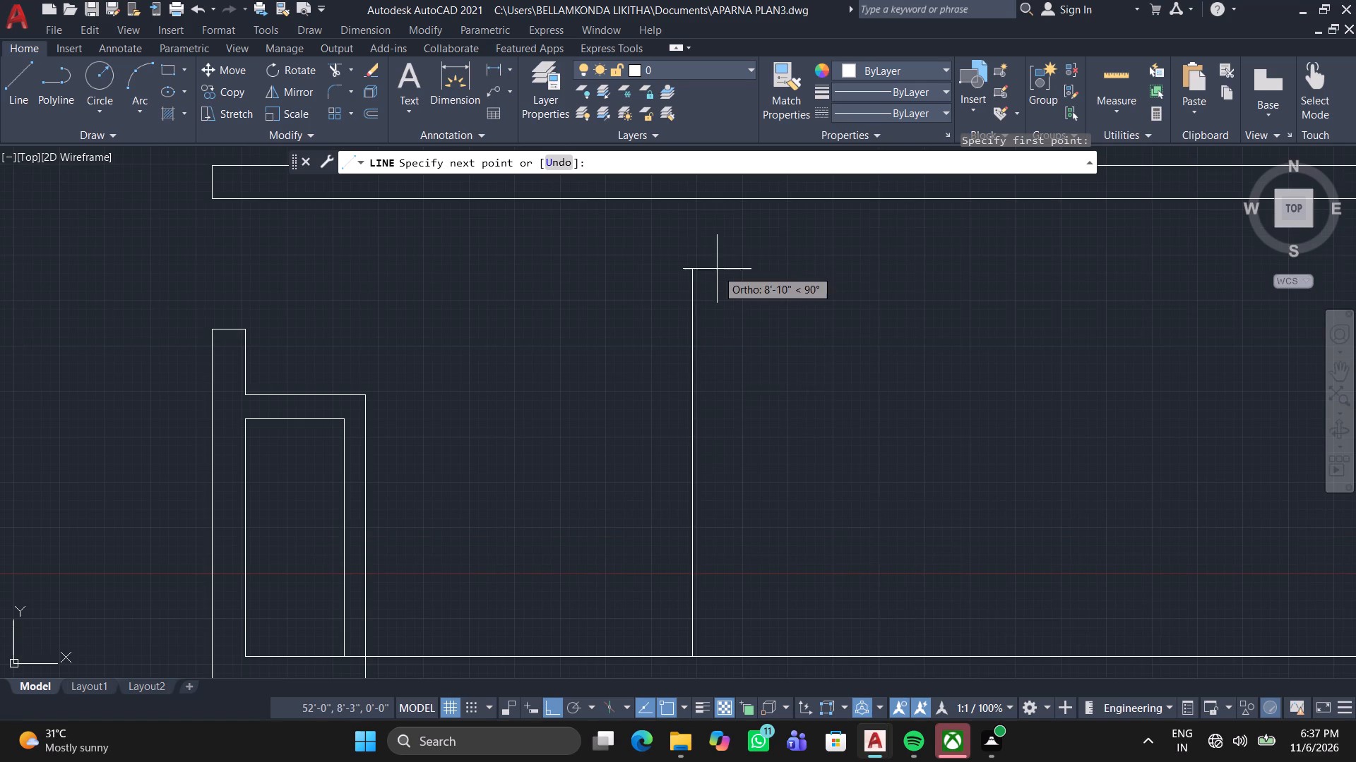
click(694, 198)
middle_click(905, 267)
scroll(905, 267, down, 1)
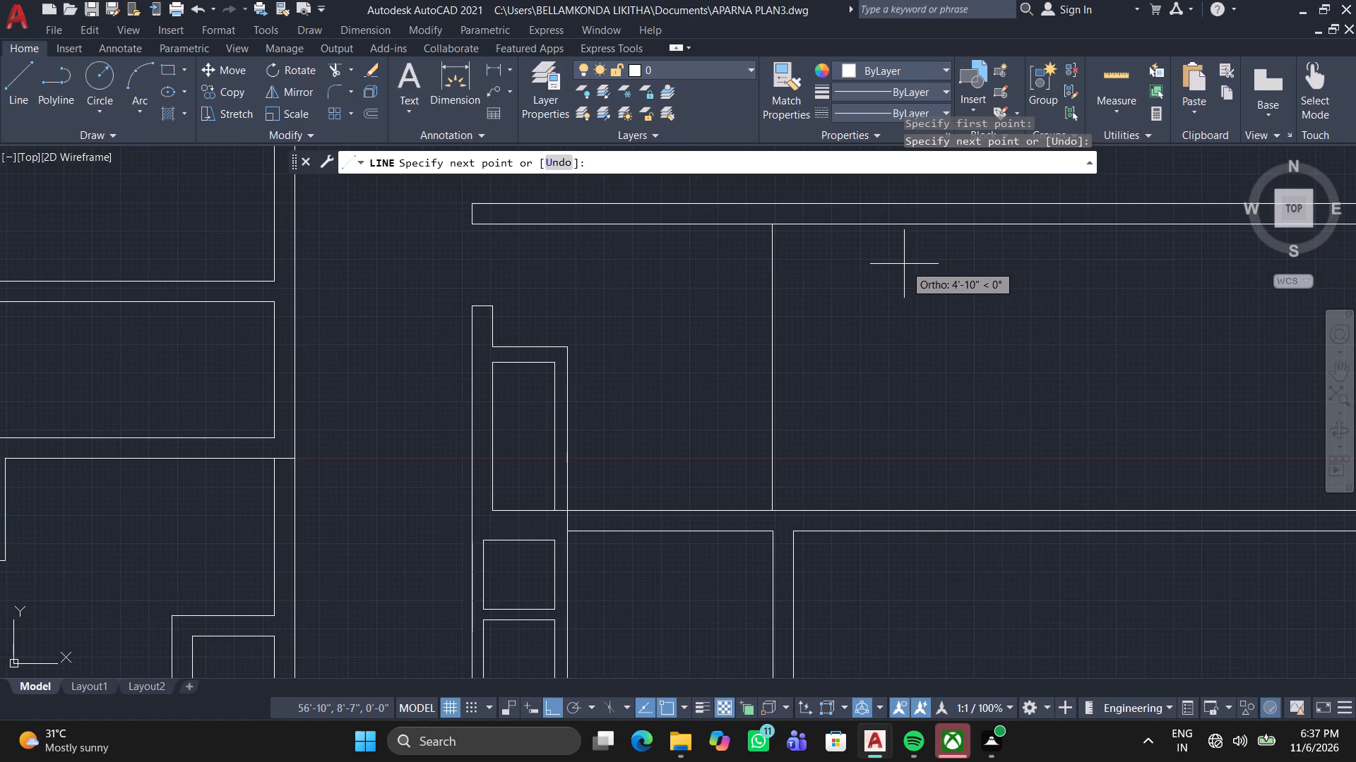
scroll(1107, 295, down, 2)
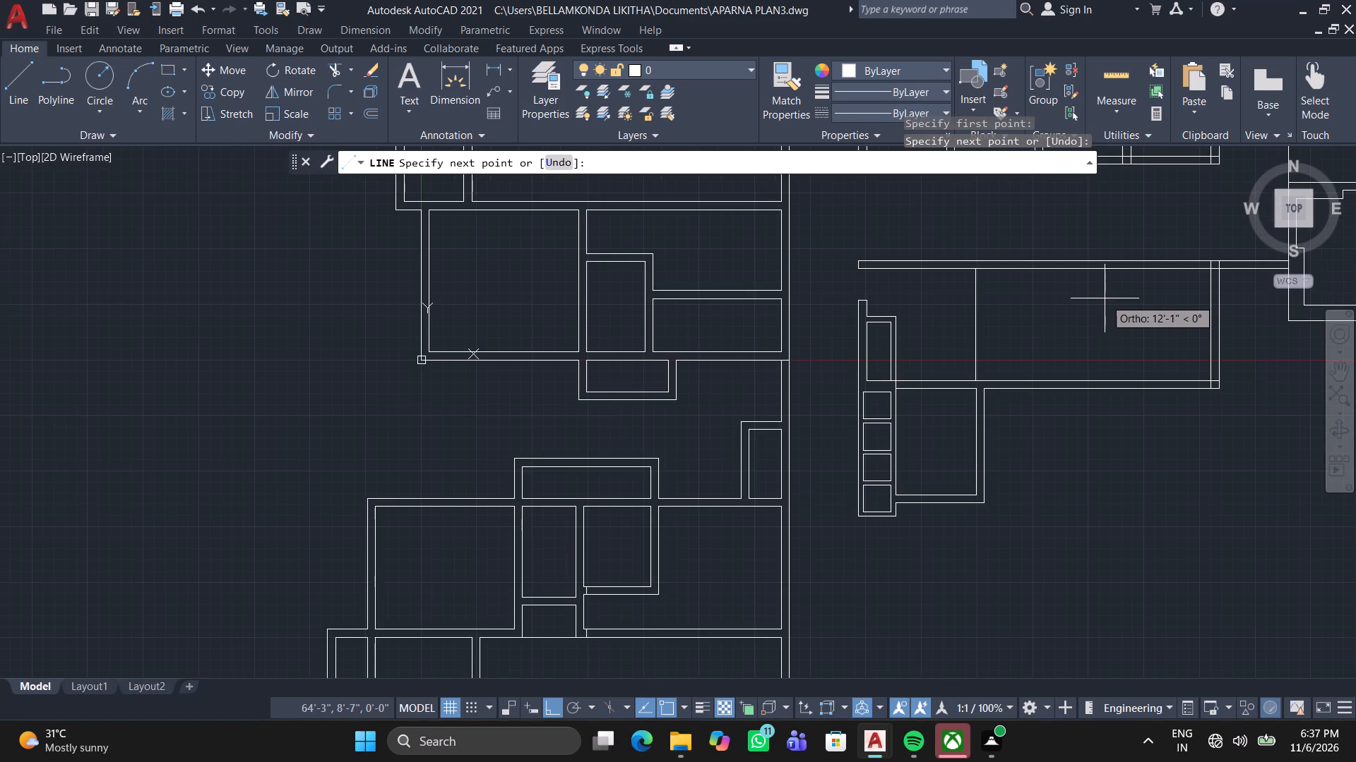
scroll(1016, 289, up, 2)
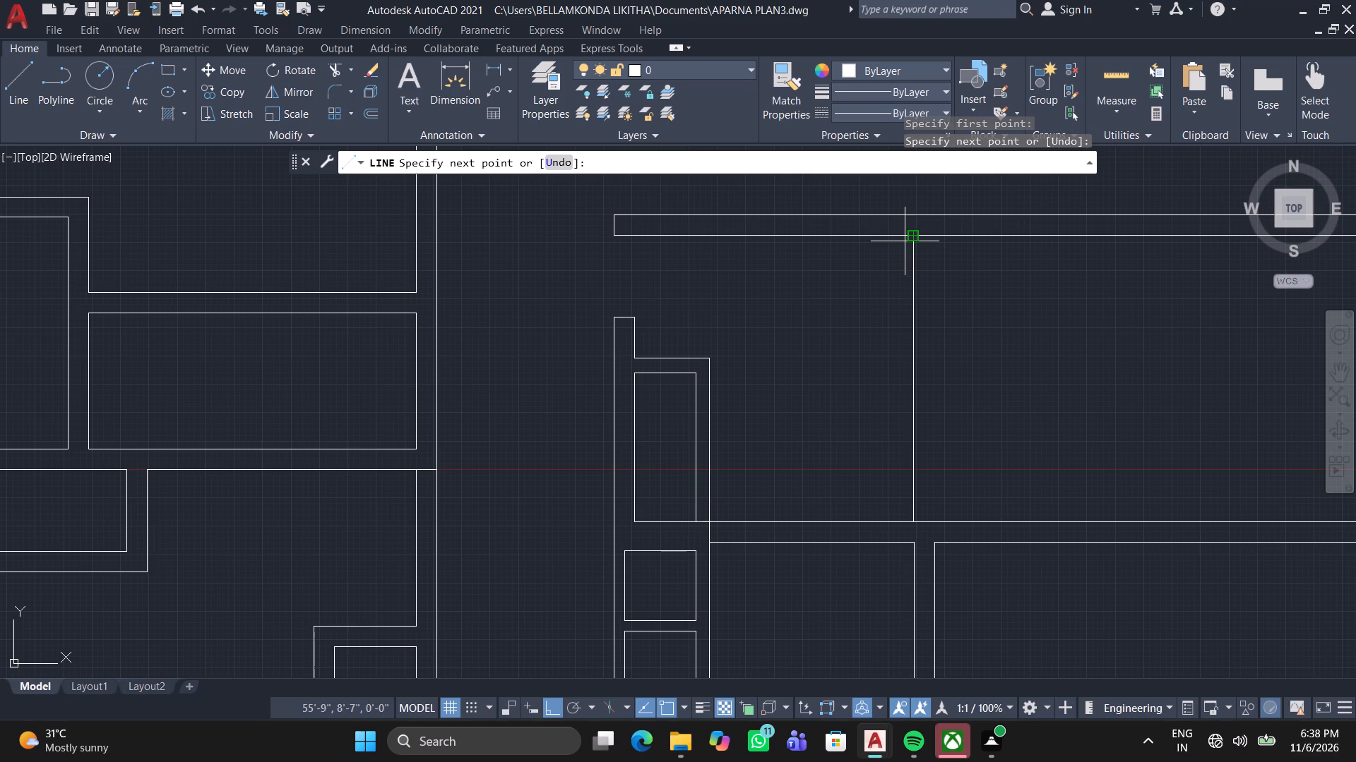
click(917, 236)
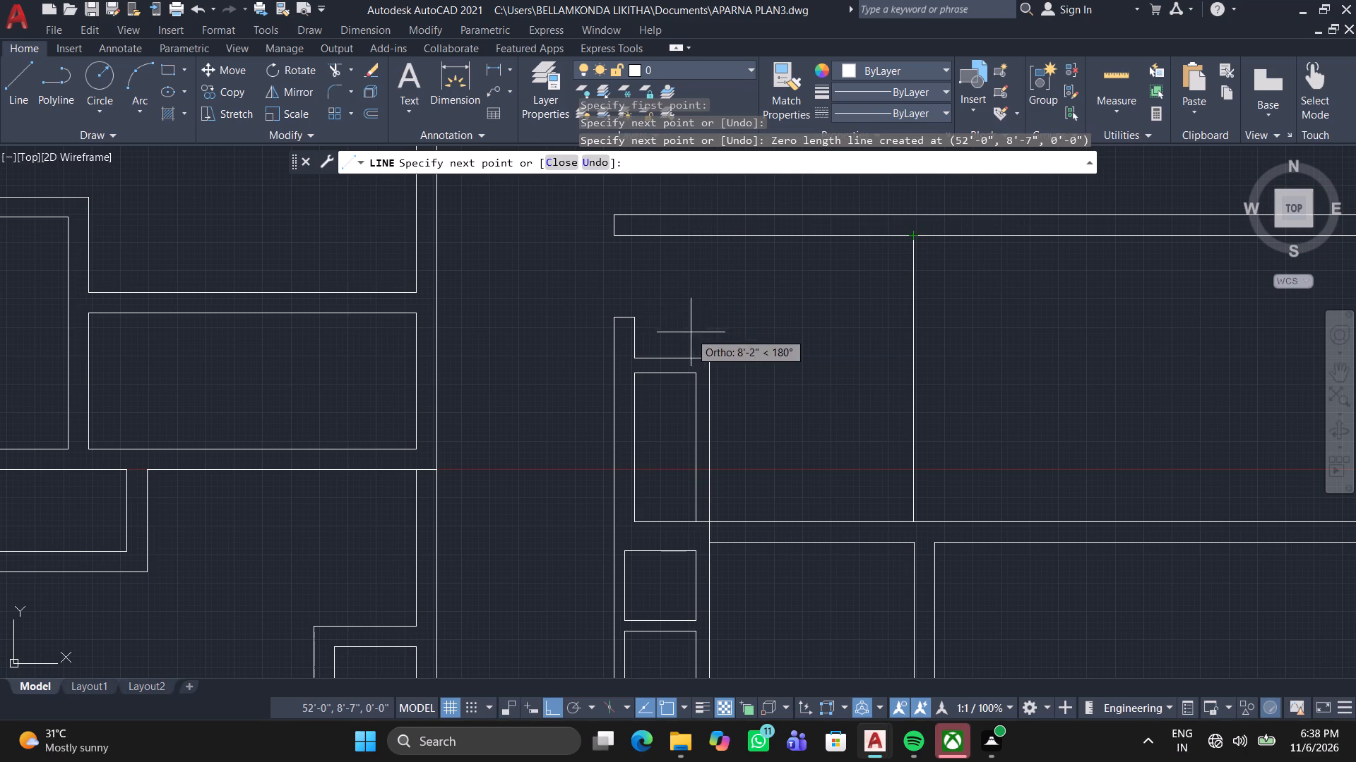
click(714, 279)
key(Escape)
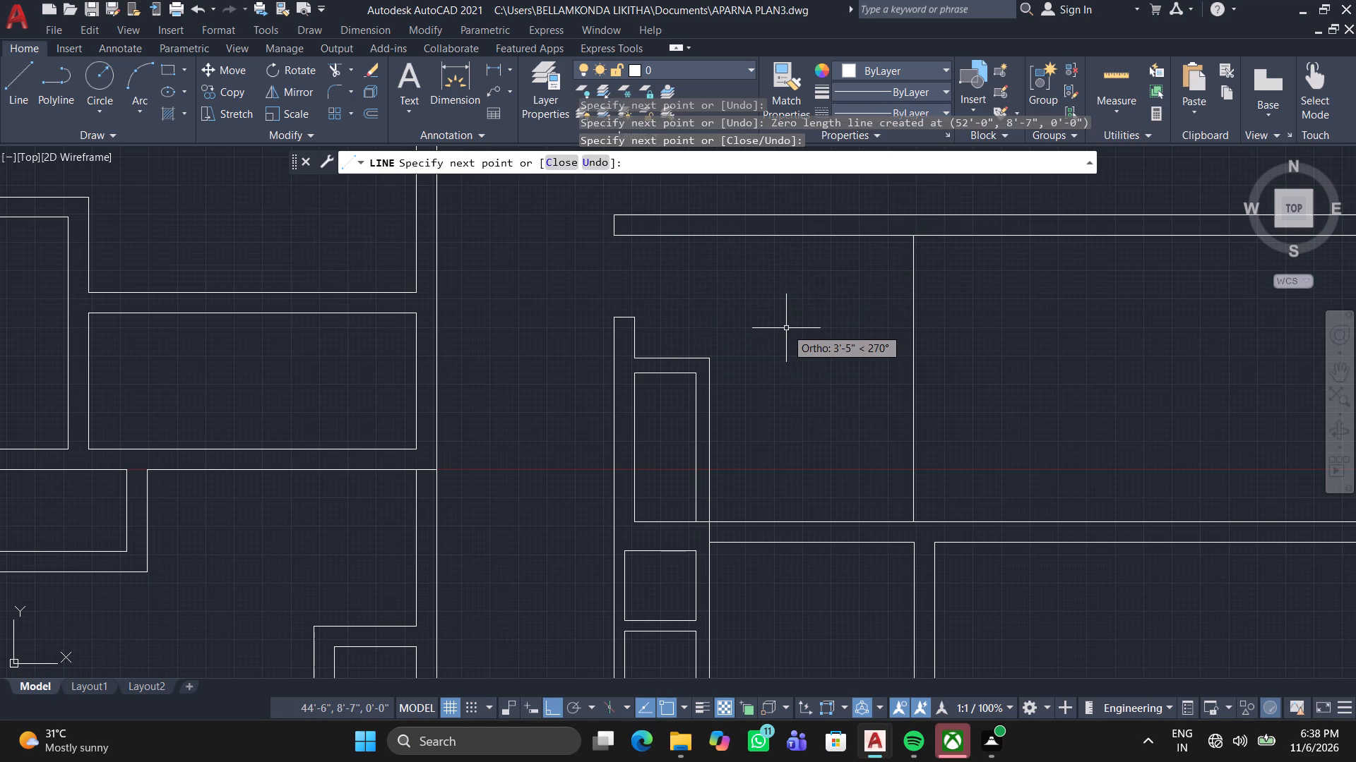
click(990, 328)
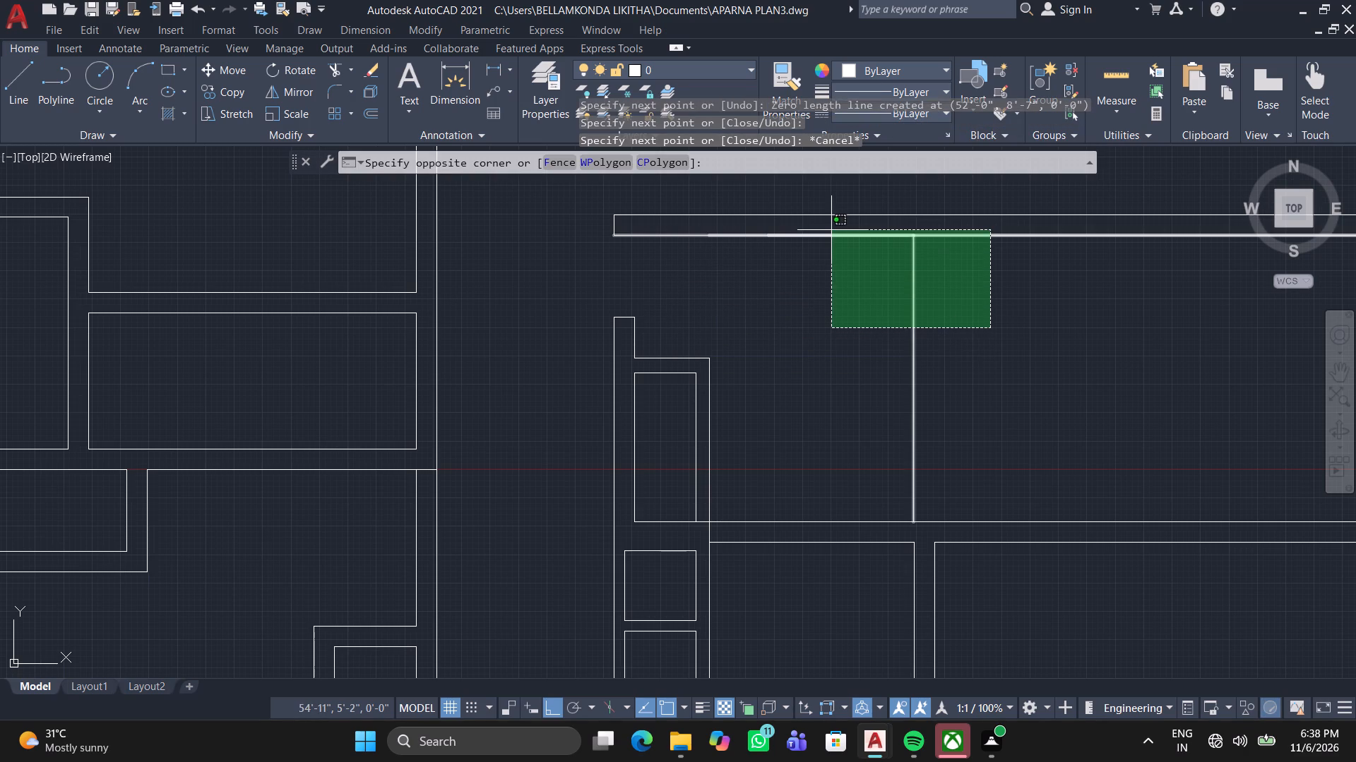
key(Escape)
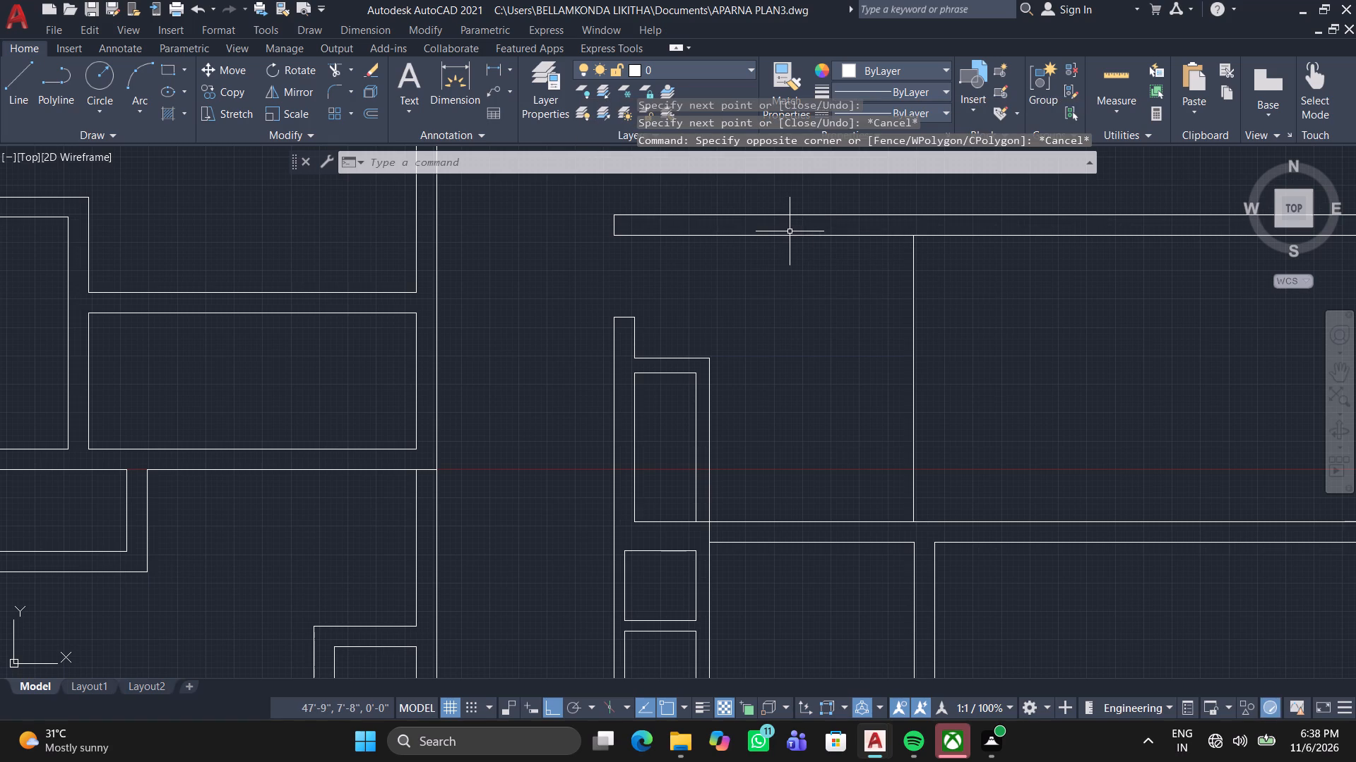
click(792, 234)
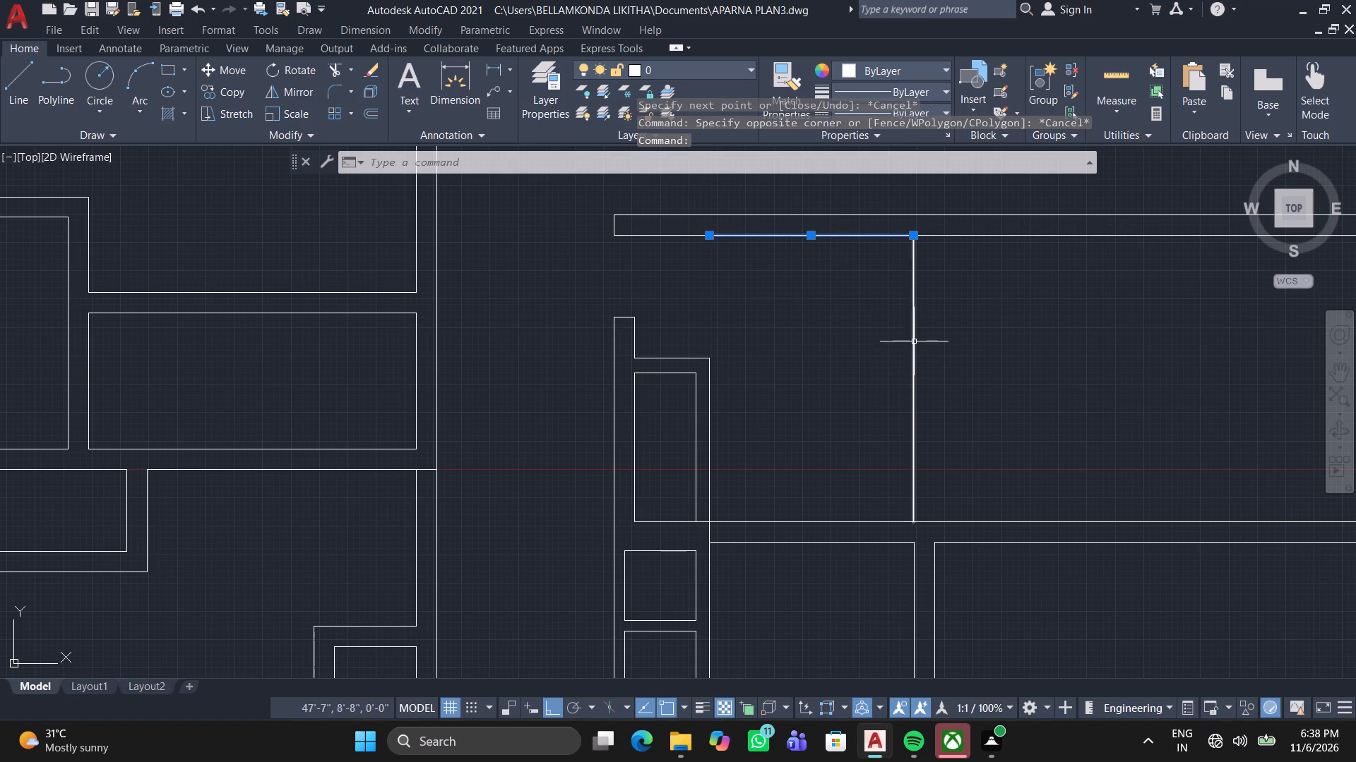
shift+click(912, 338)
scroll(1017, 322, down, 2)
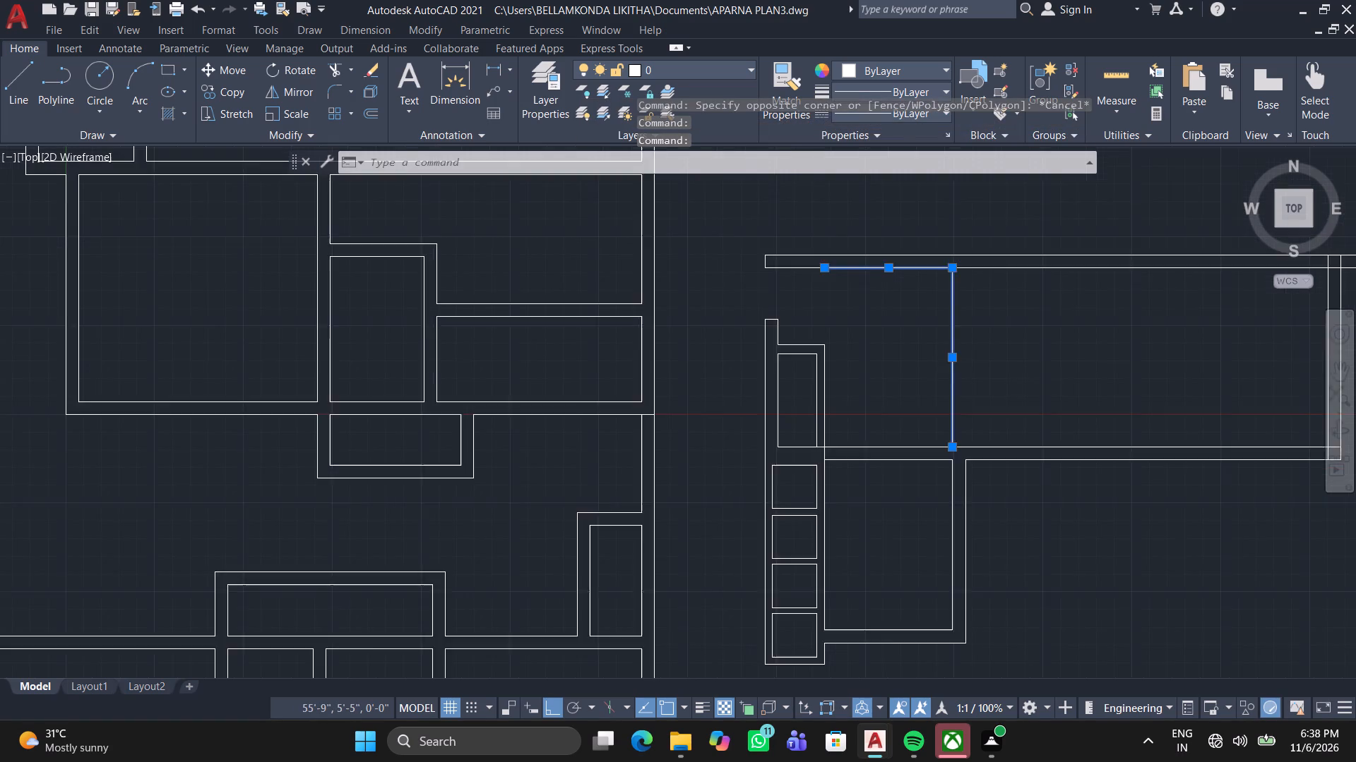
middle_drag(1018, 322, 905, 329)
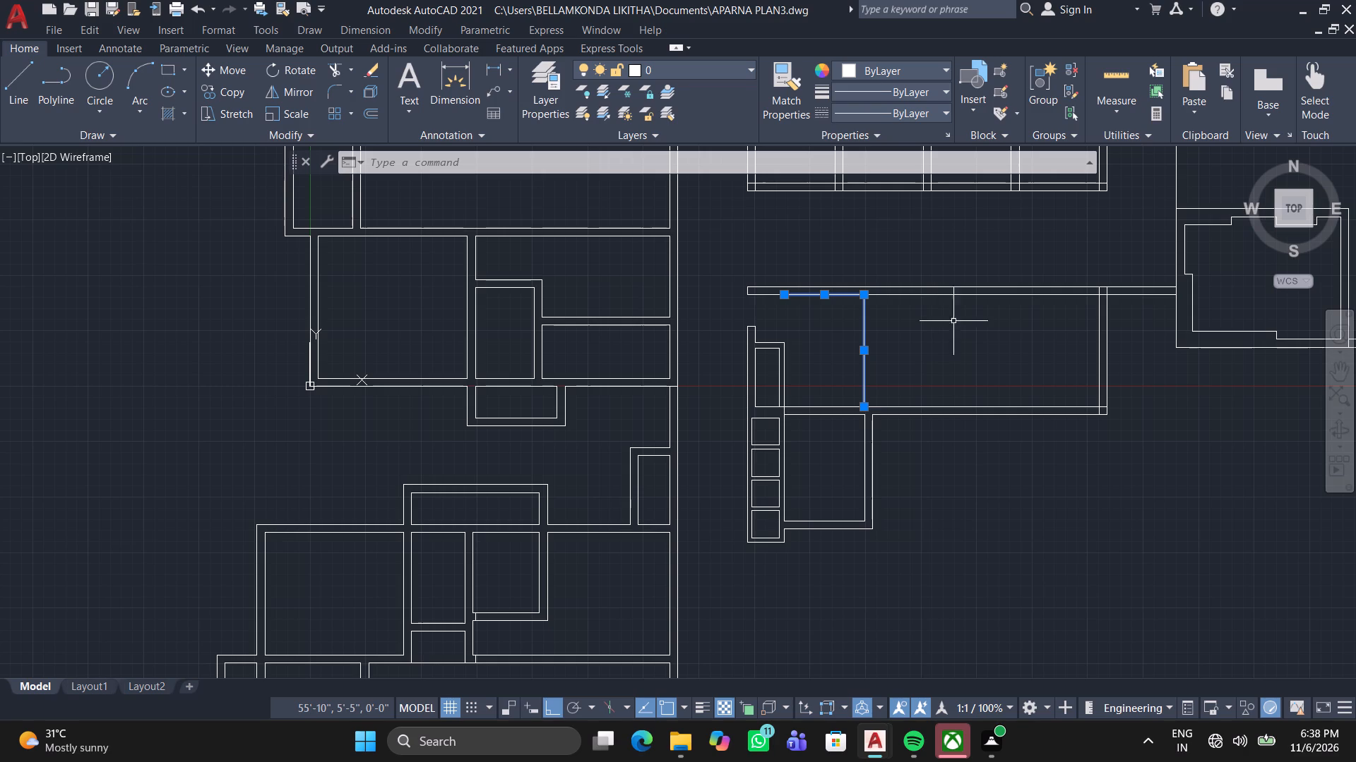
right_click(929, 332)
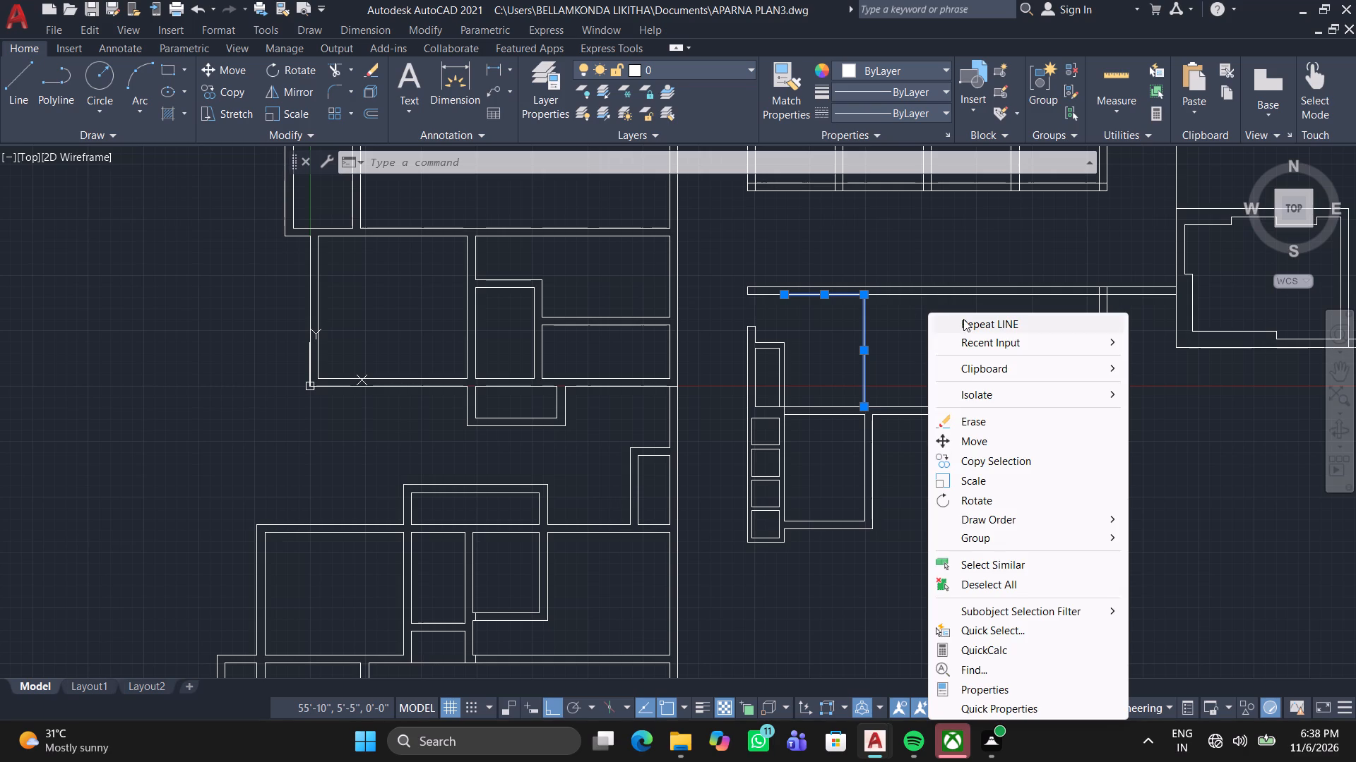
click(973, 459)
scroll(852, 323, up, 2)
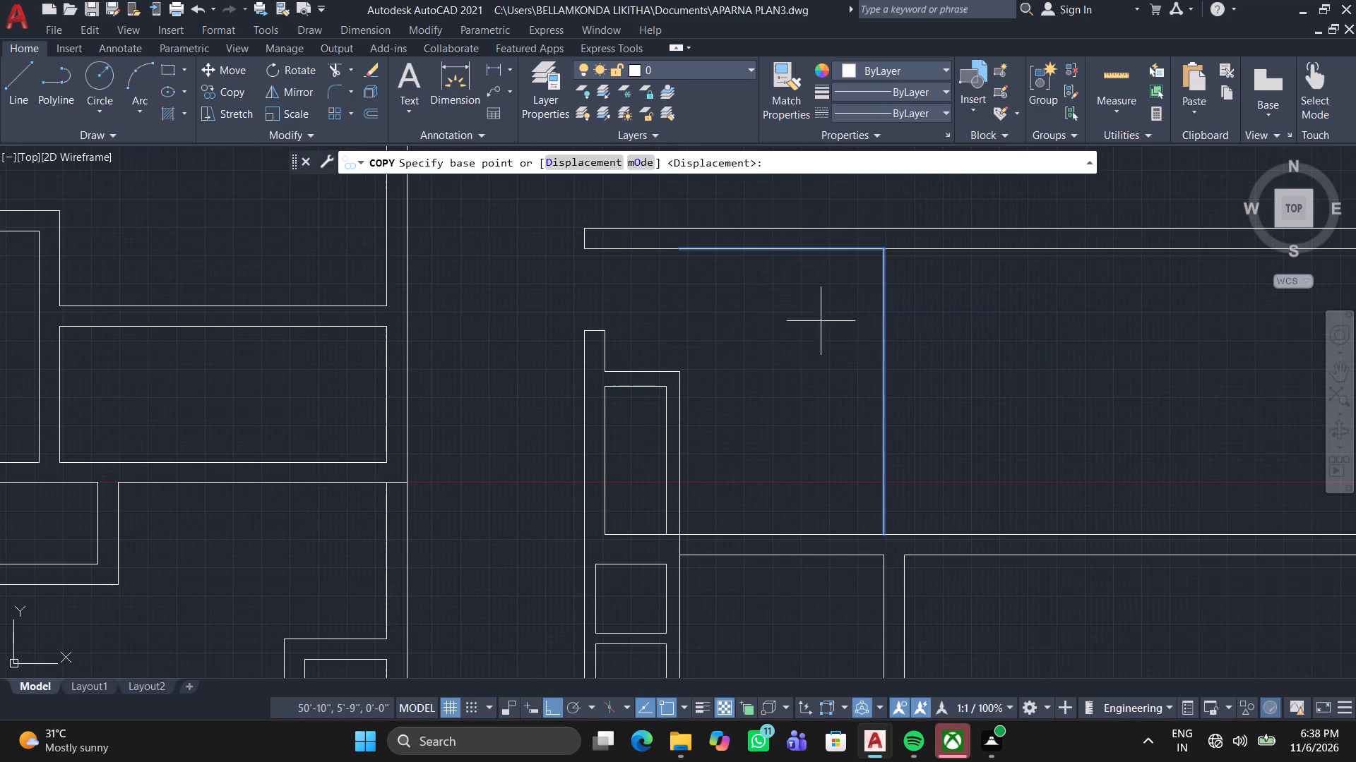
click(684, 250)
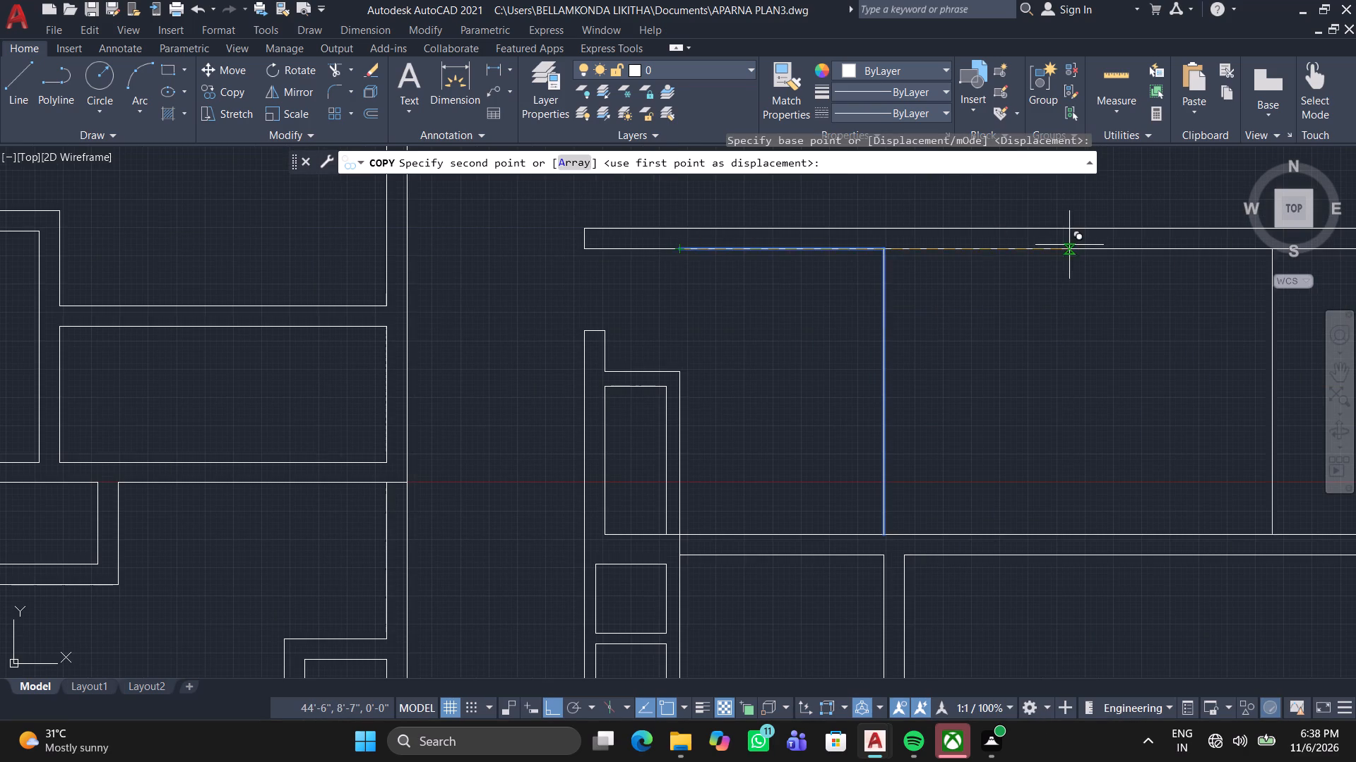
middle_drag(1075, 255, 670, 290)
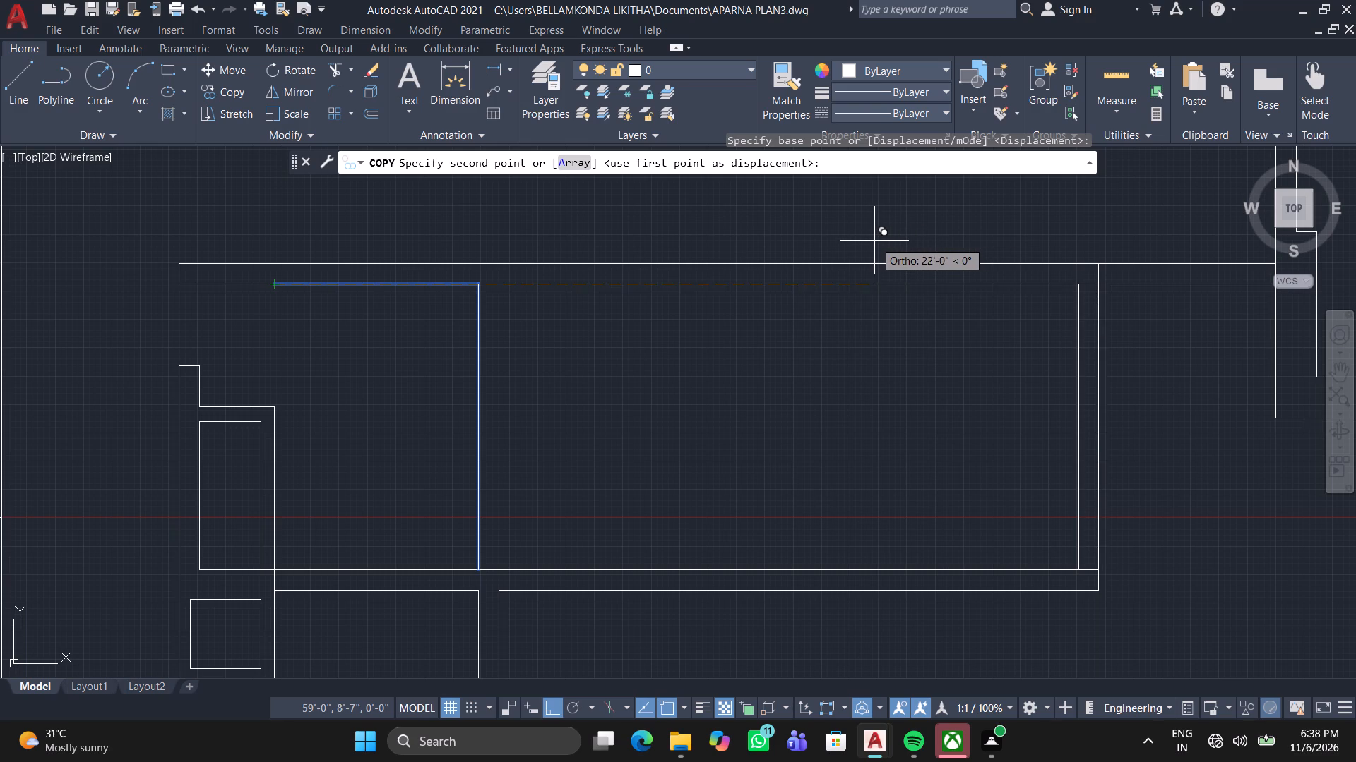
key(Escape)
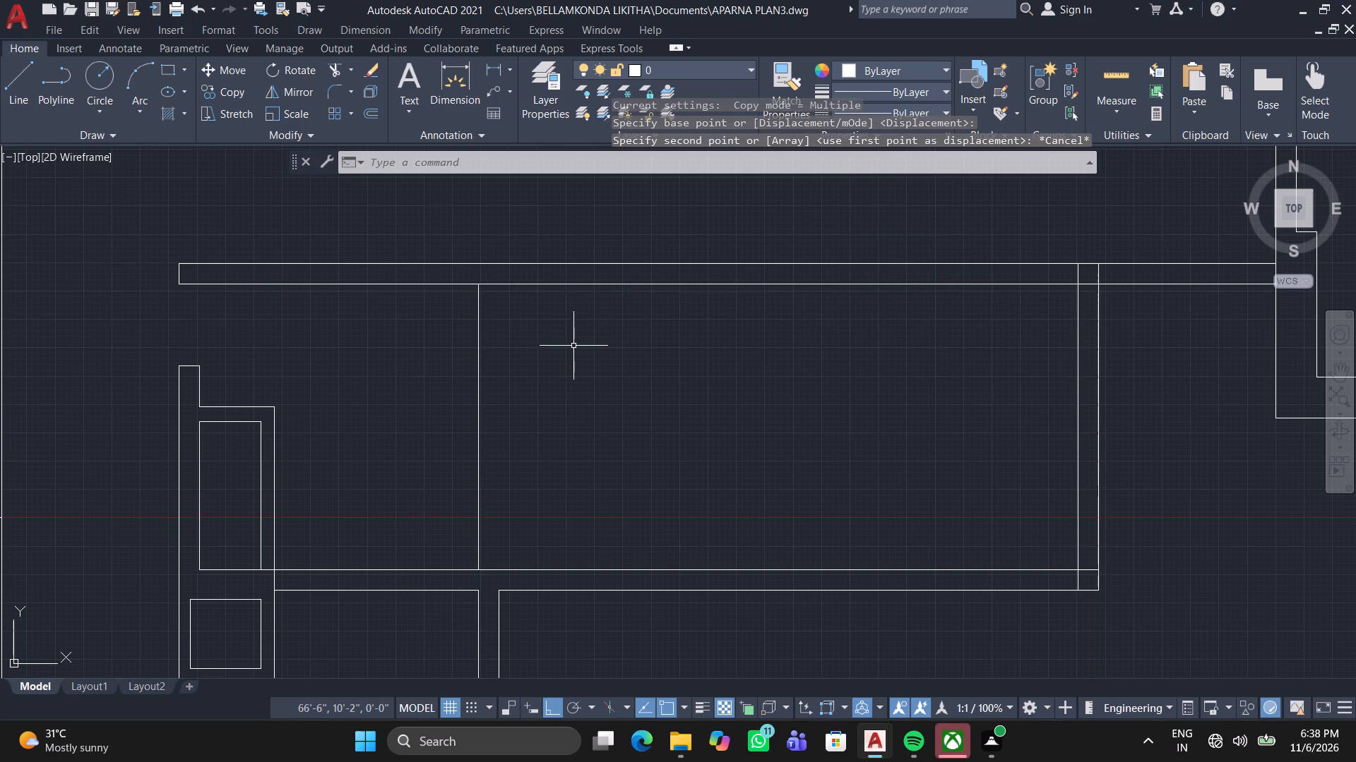
Move the short line on the north wall's inner face east so it ends at the east wall's inner face.
middle_drag(603, 371, 881, 359)
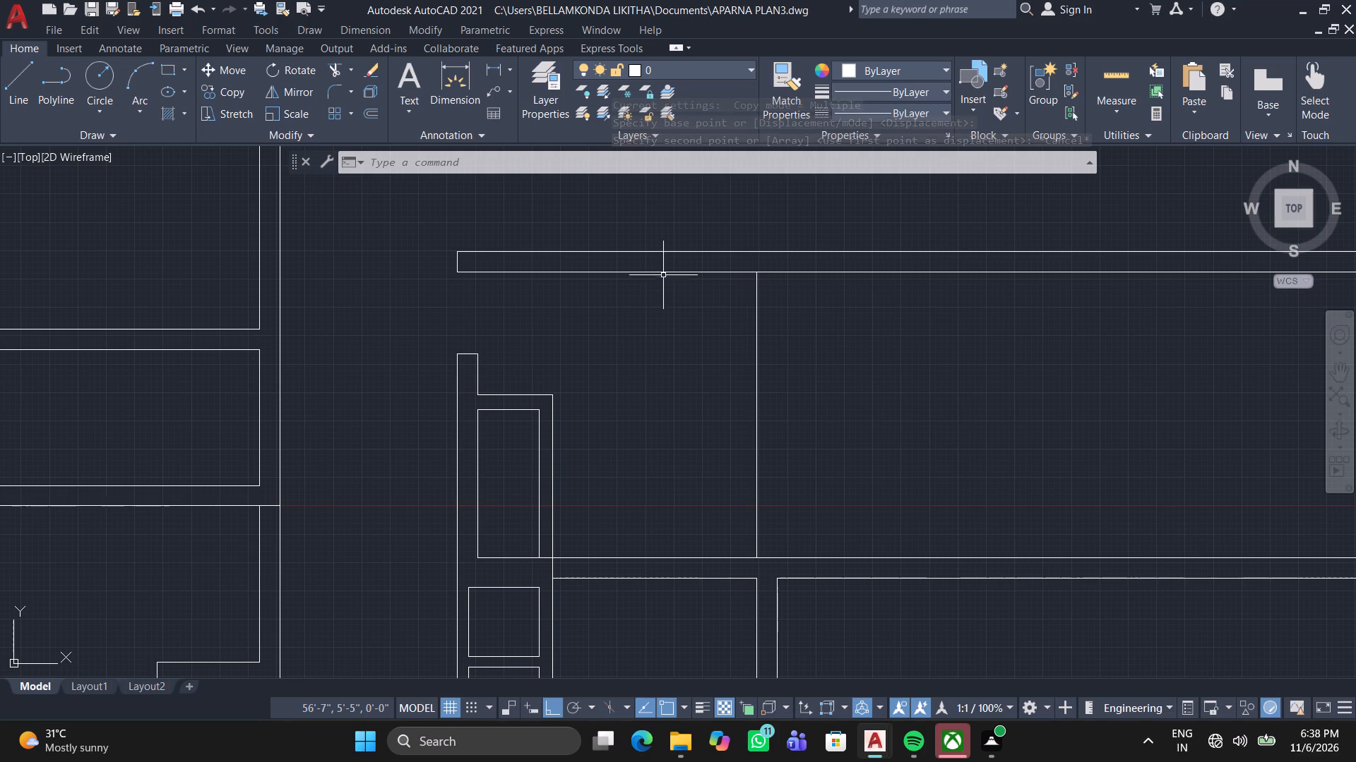
click(666, 272)
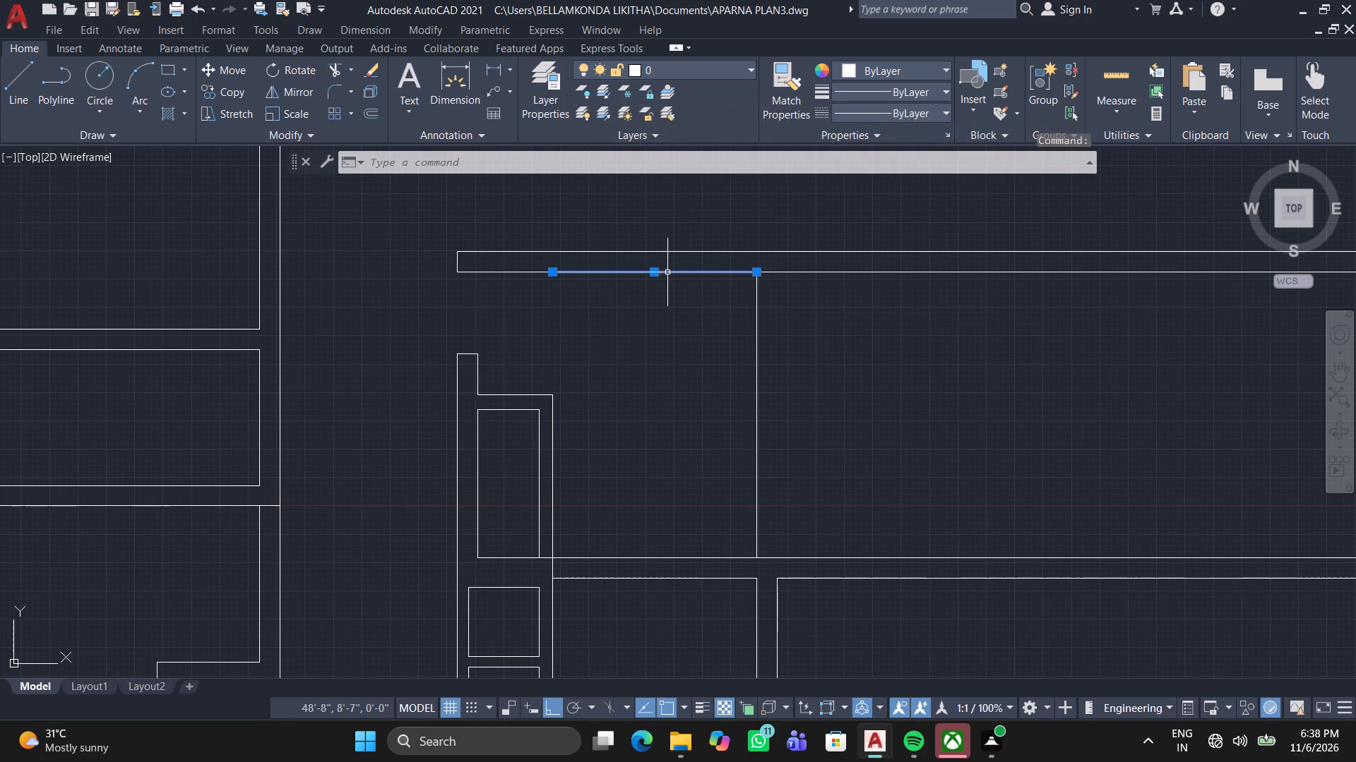
right_click(664, 346)
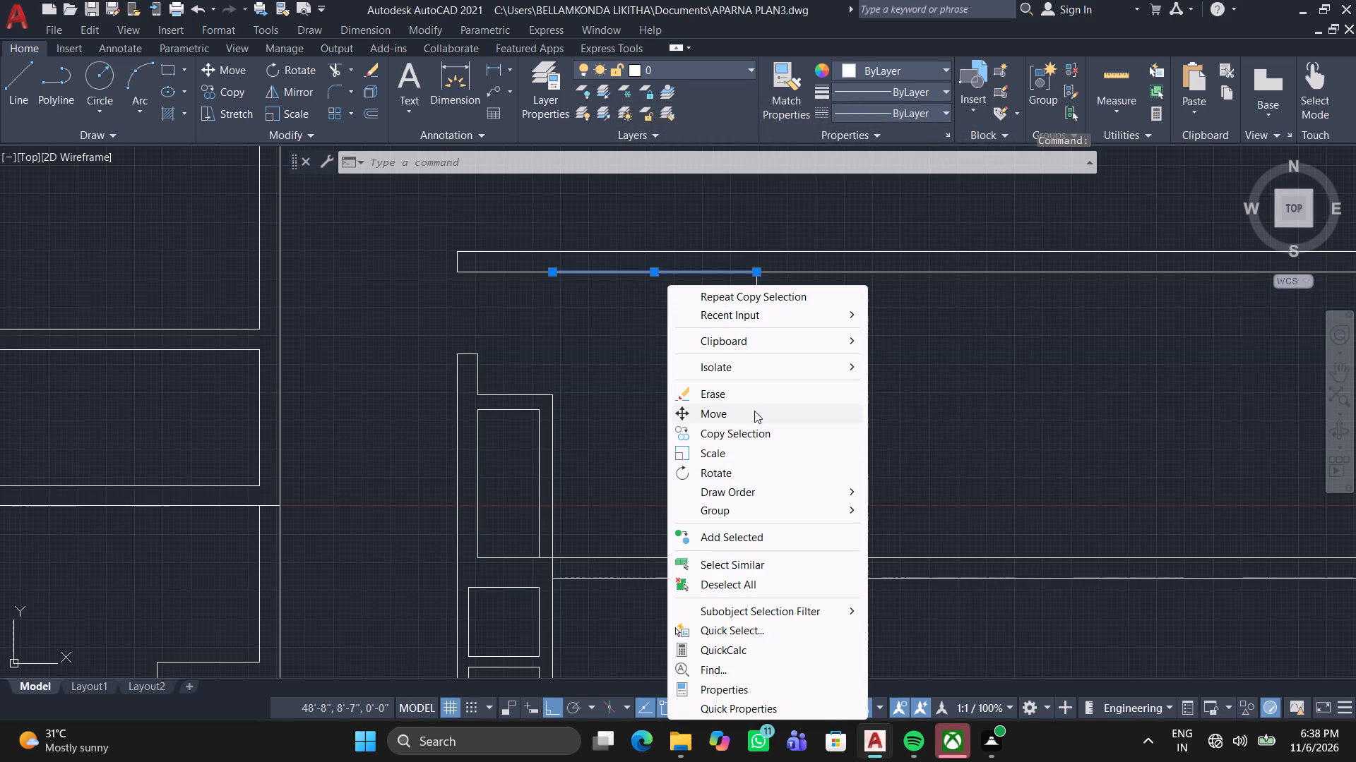
click(754, 411)
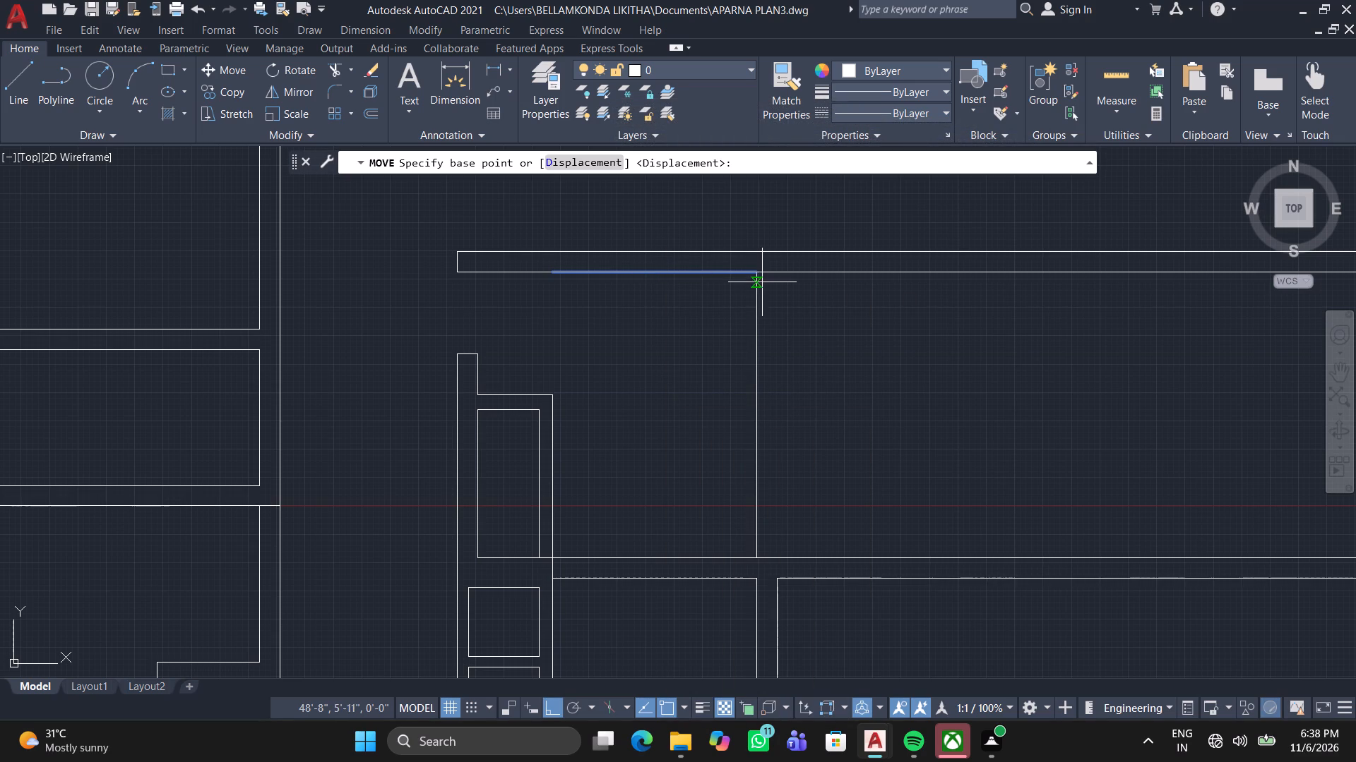
click(759, 274)
middle_drag(1008, 301, 438, 308)
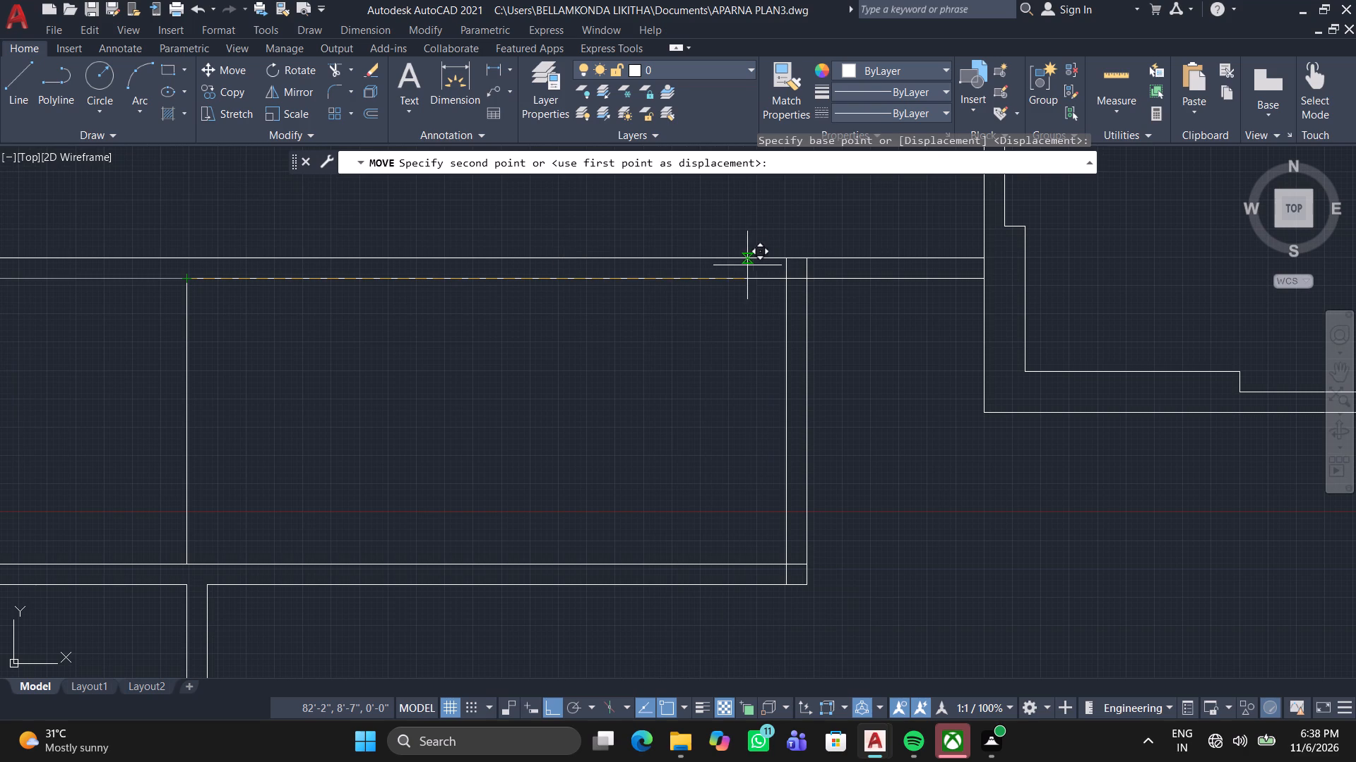
click(788, 279)
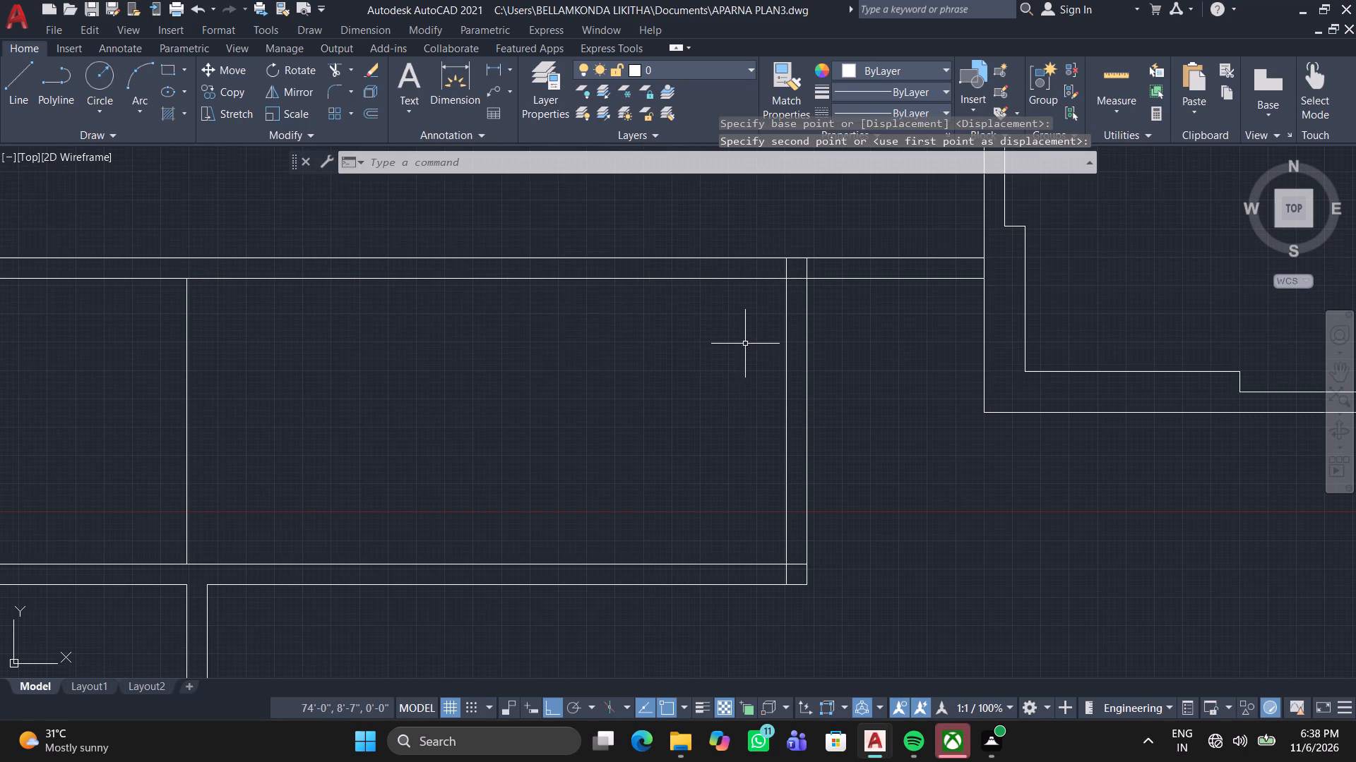
Draw a cross line from the moved line's west end down to the inner face of the block's south wall.
click(27, 75)
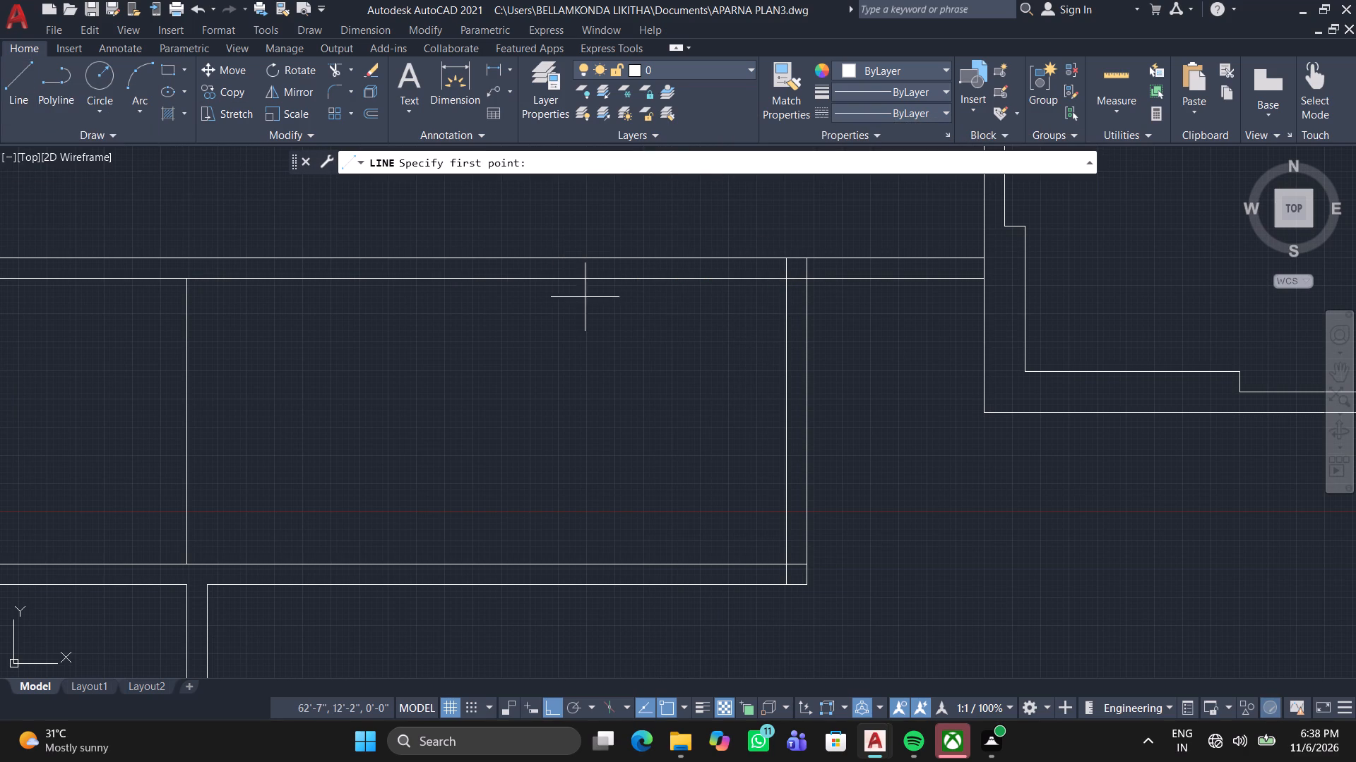
click(578, 279)
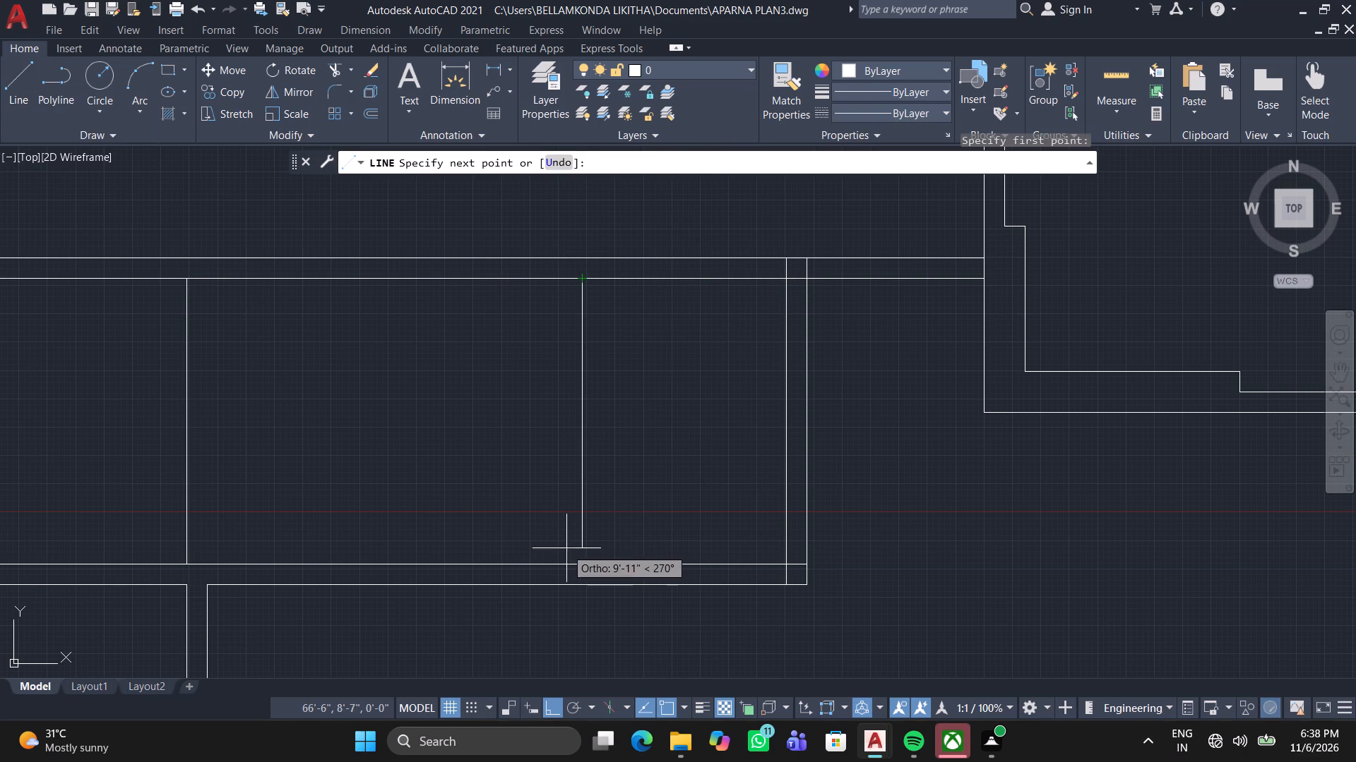
click(578, 564)
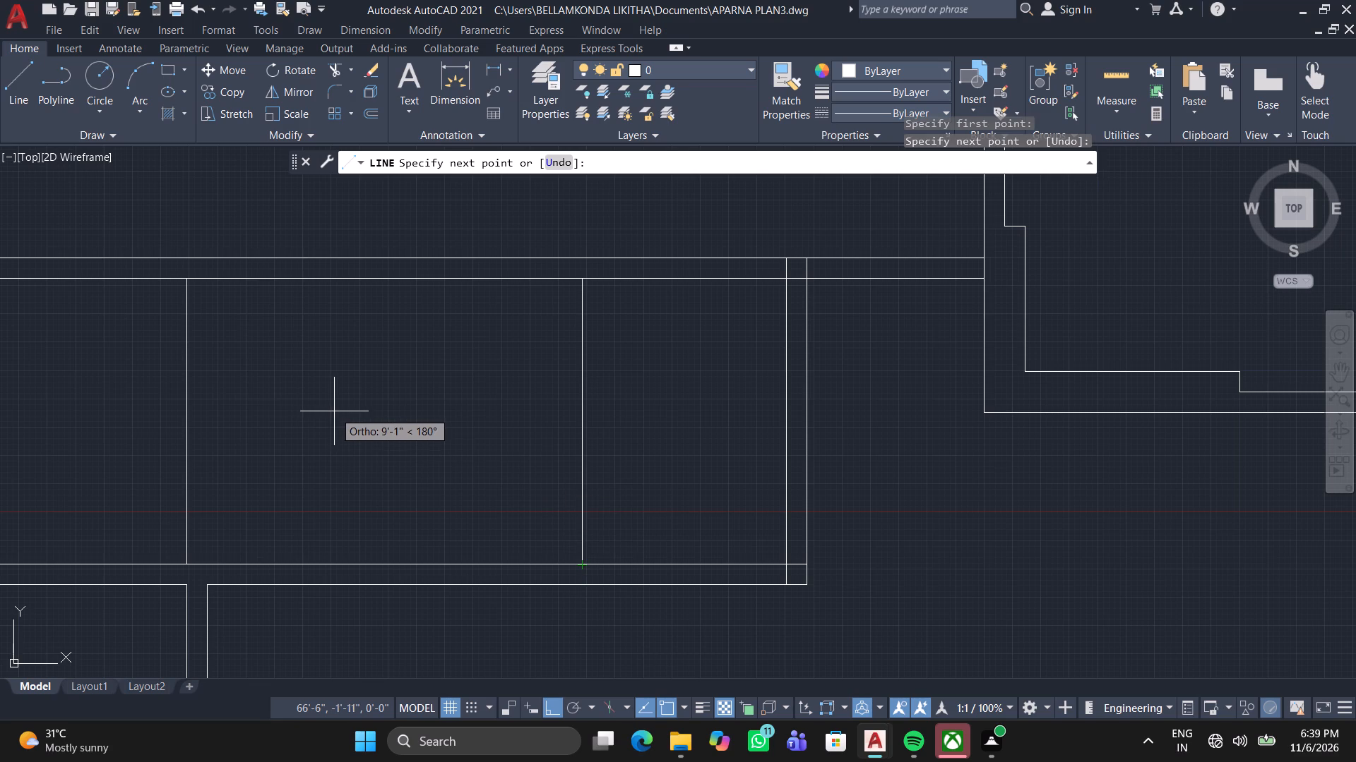
key(space)
Draw a horizontal line joining the midpoints of the block's two cross lines.
middle_drag(383, 425, 767, 323)
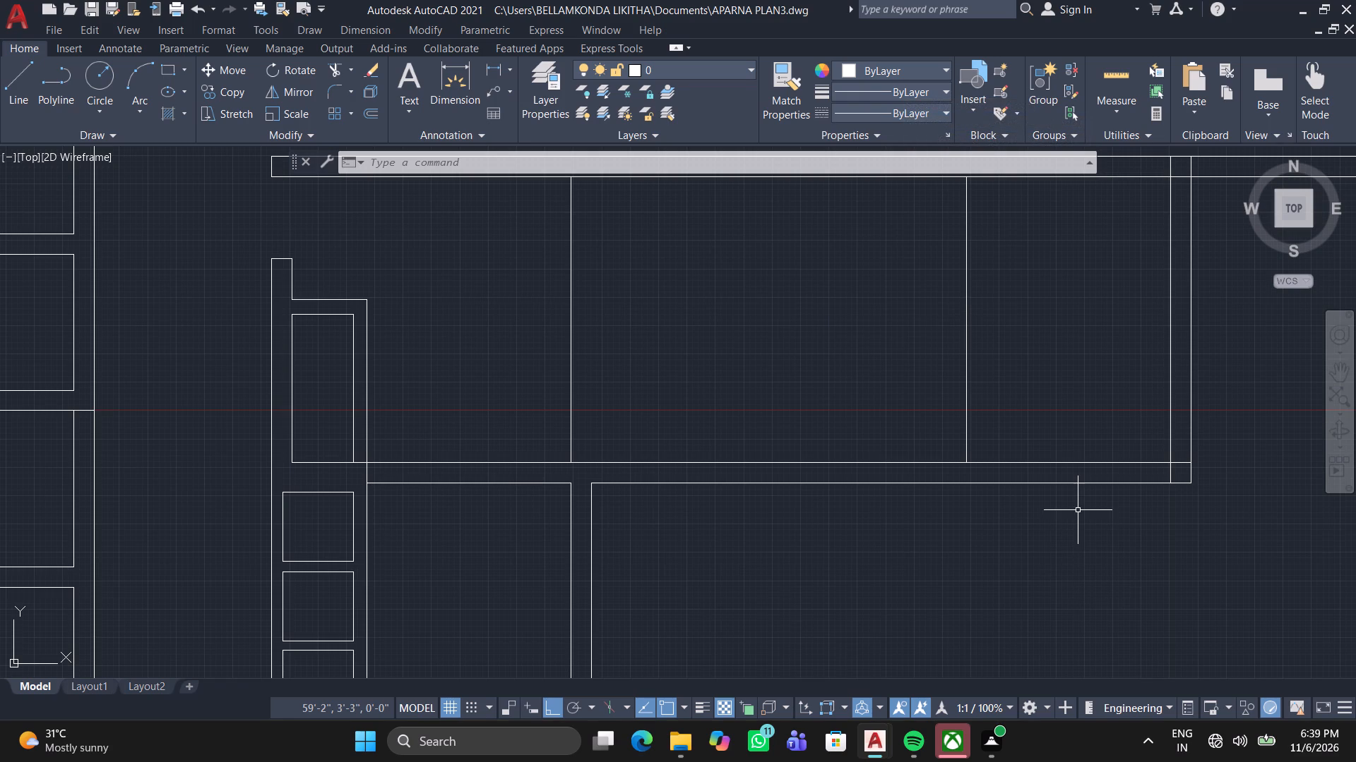
middle_drag(795, 349, 833, 478)
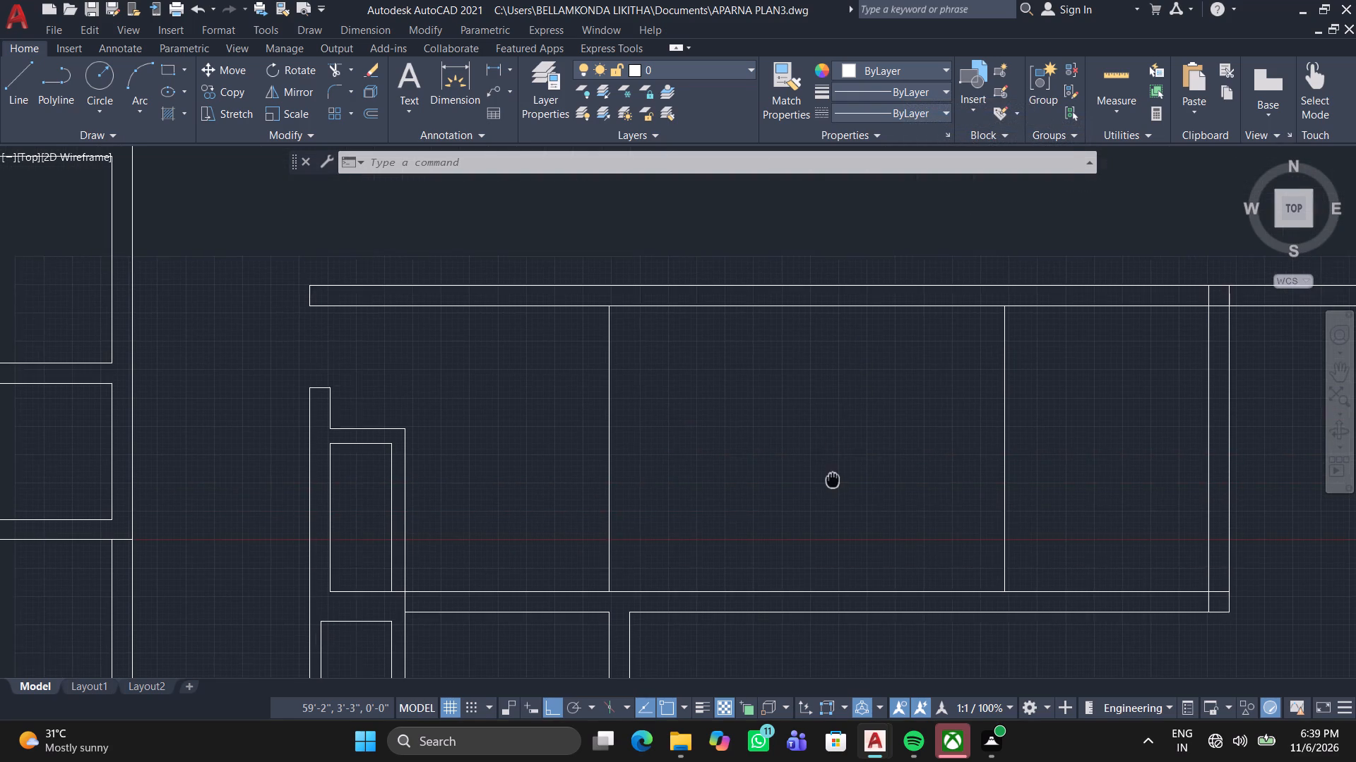
middle_drag(833, 478, 839, 478)
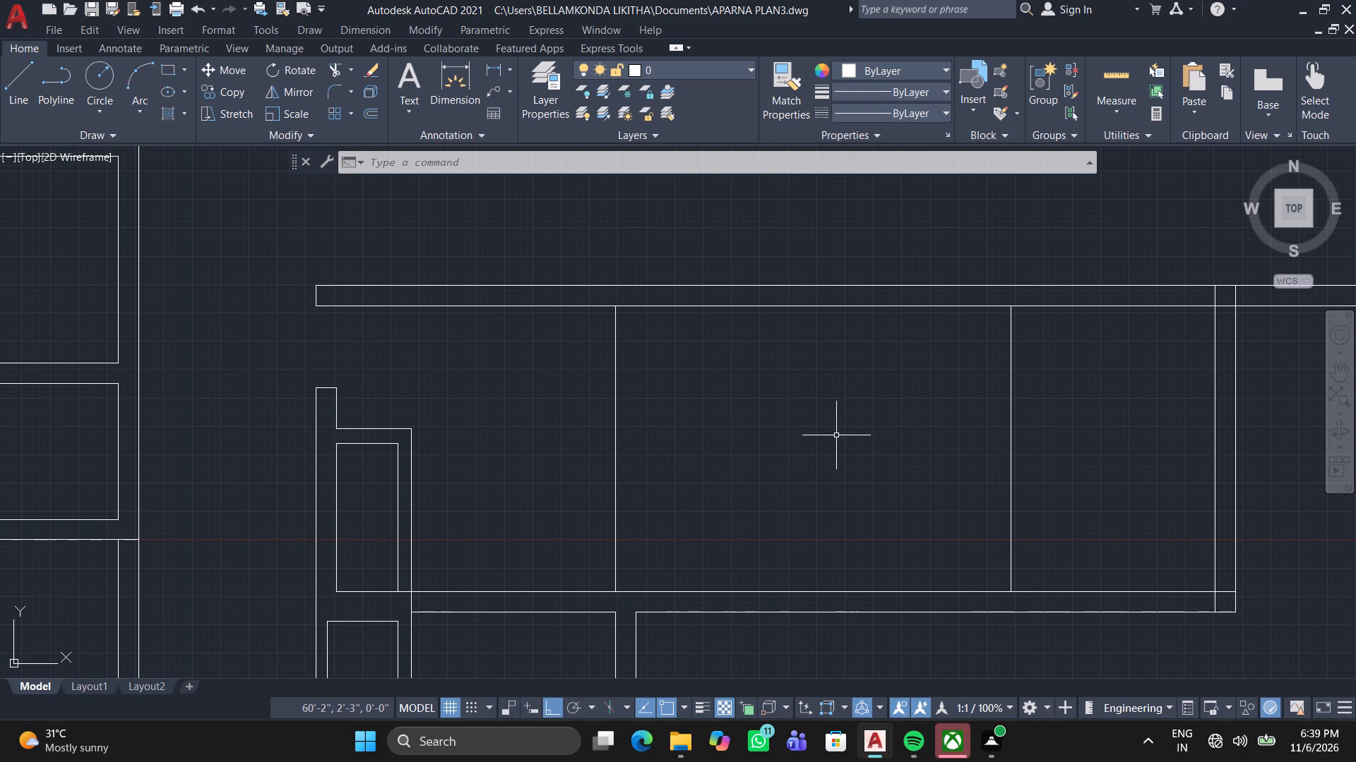
middle_drag(835, 436, 810, 371)
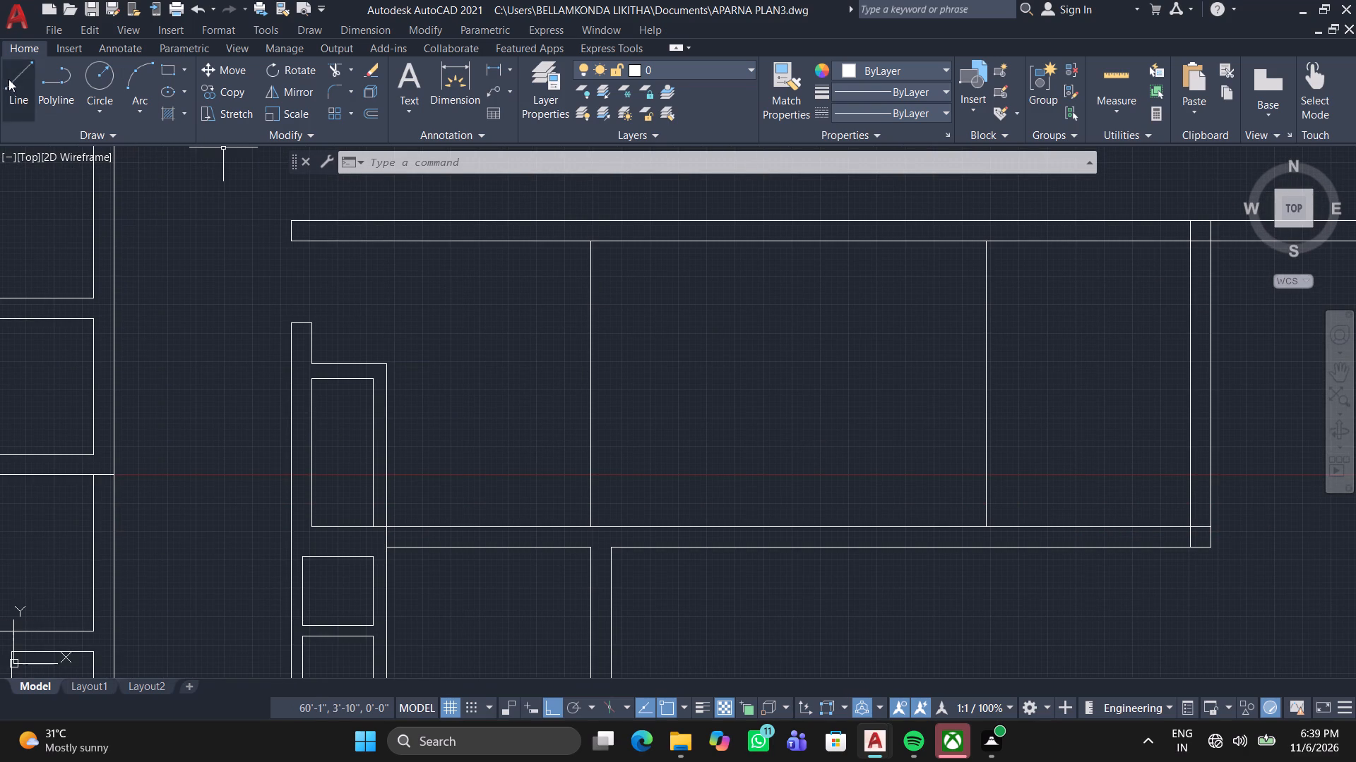
click(12, 83)
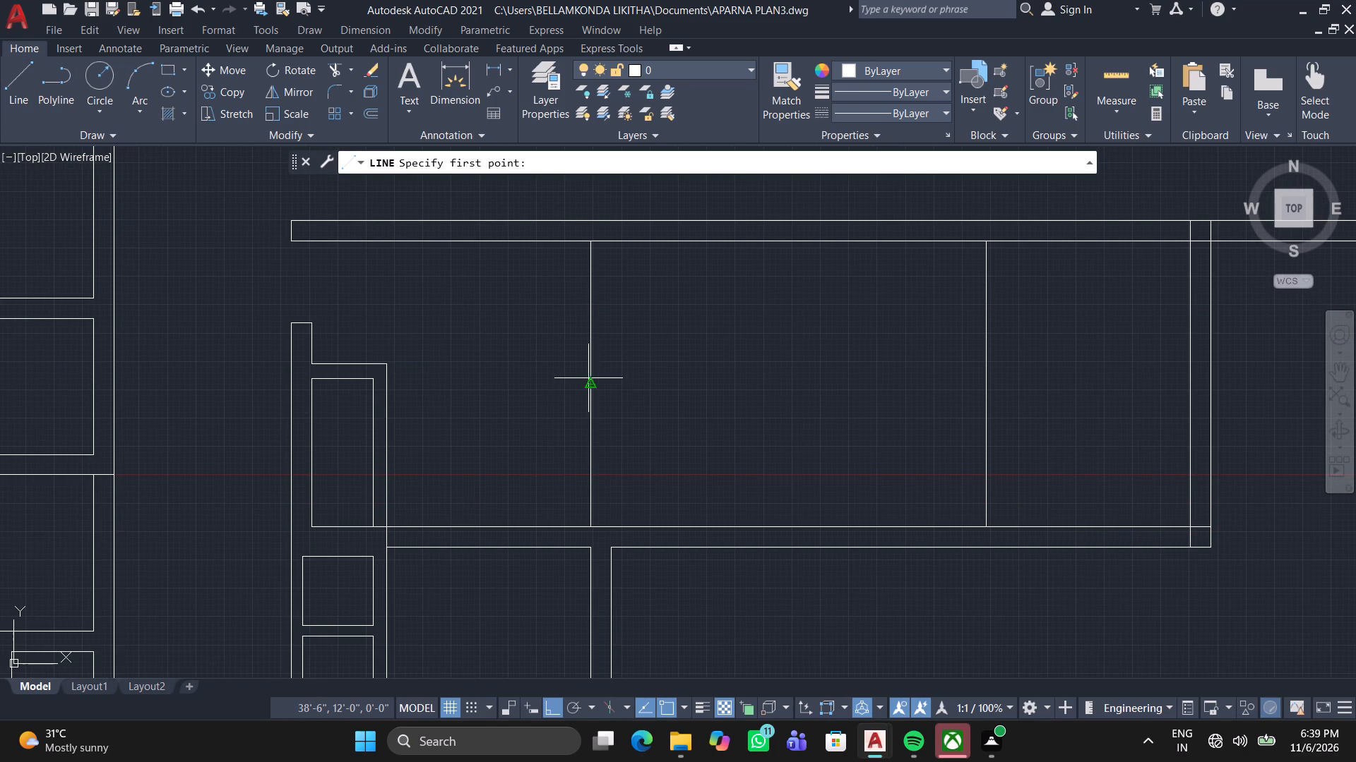
click(588, 386)
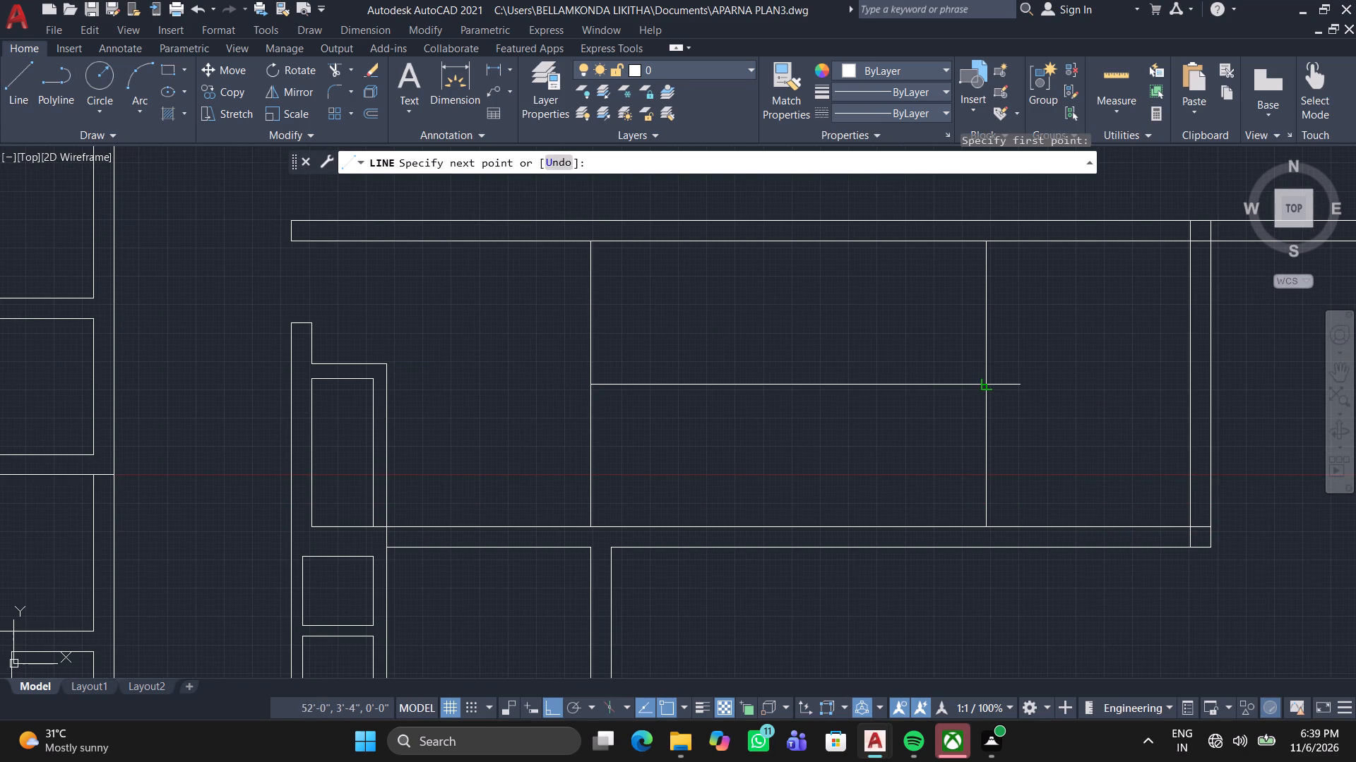
click(987, 387)
key(space)
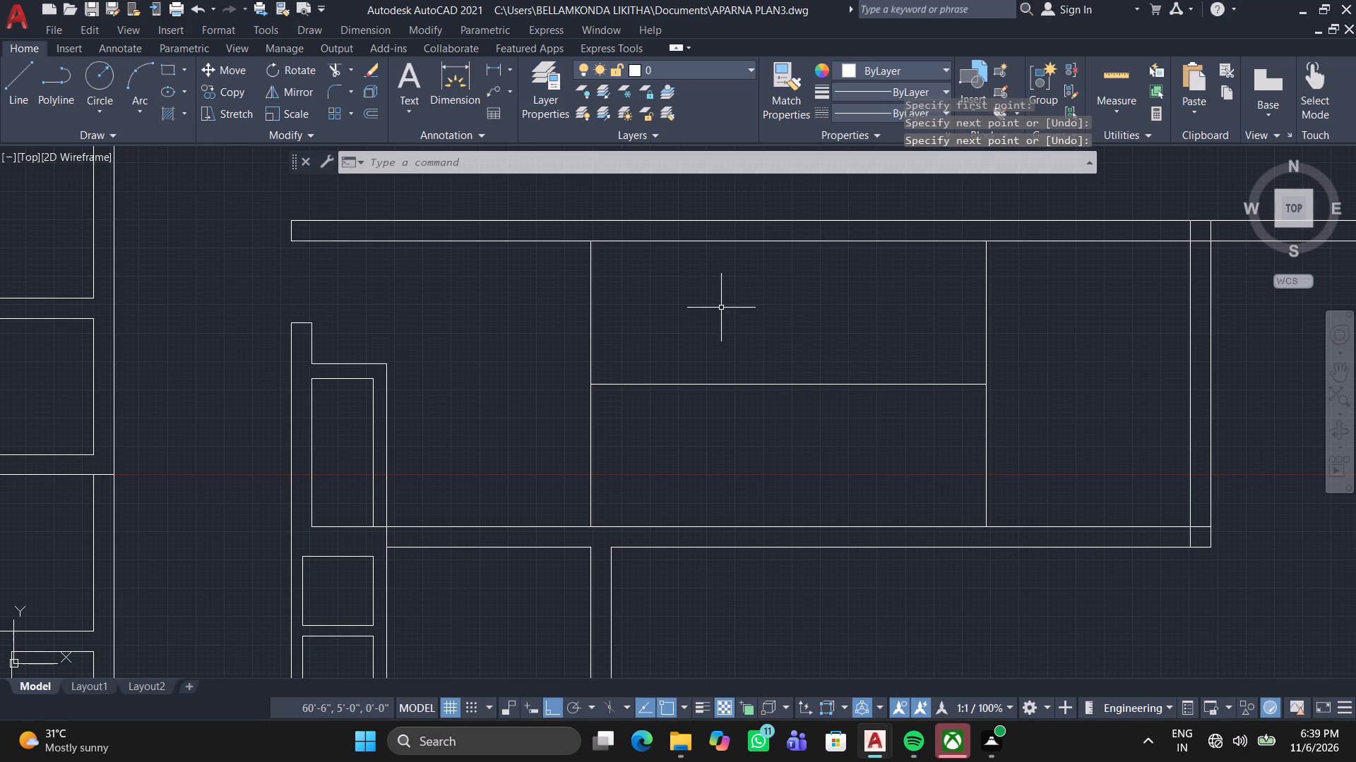
Offset the horizontal middle line 1' to both its north and south sides.
click(374, 119)
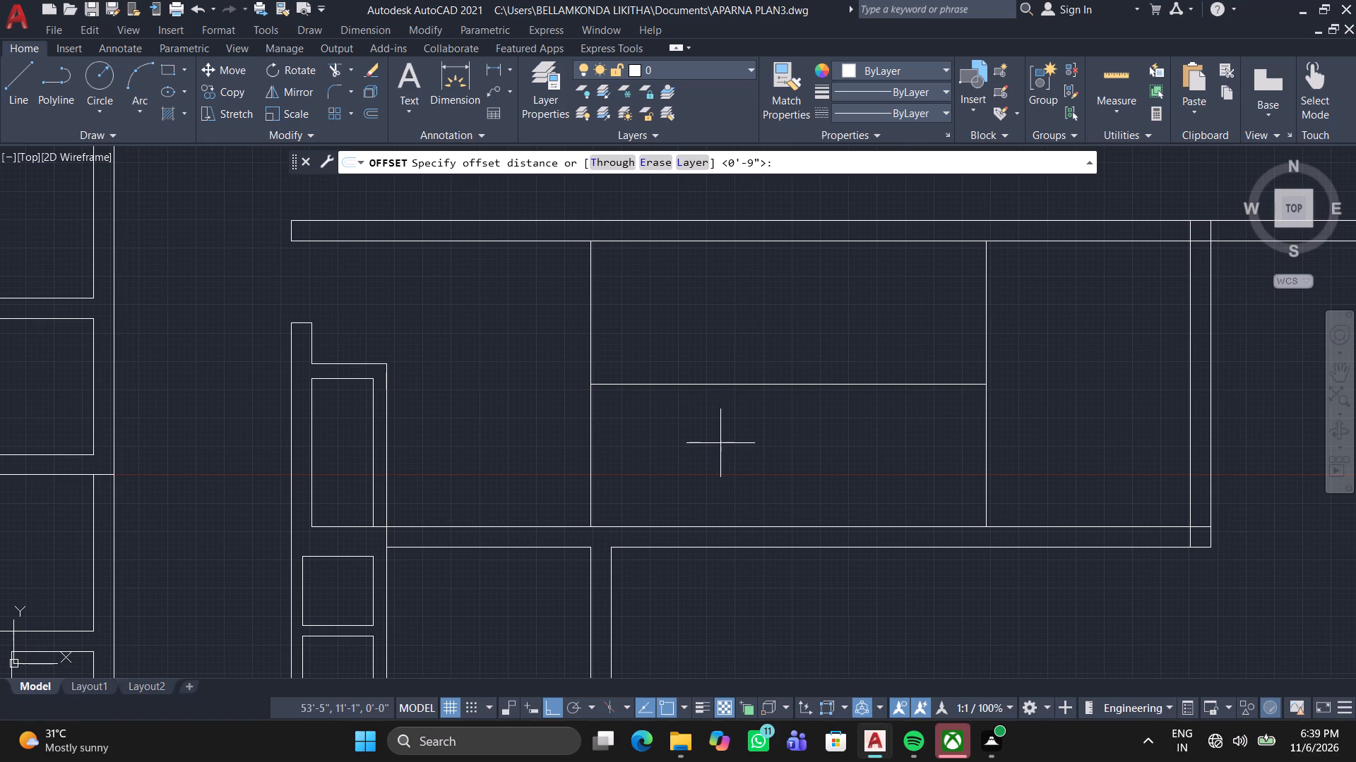
key(1)
key(apostrophe)
key(Return)
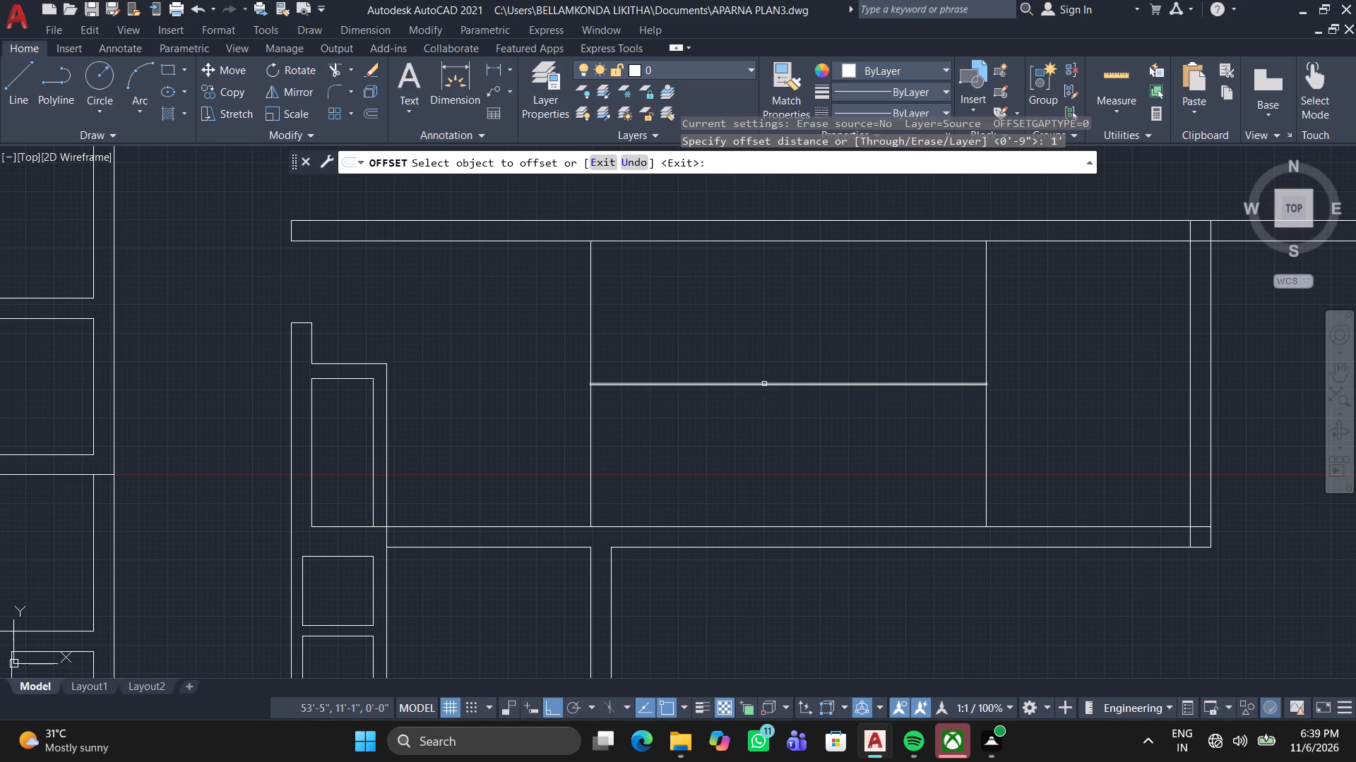
double_click(764, 383)
click(783, 337)
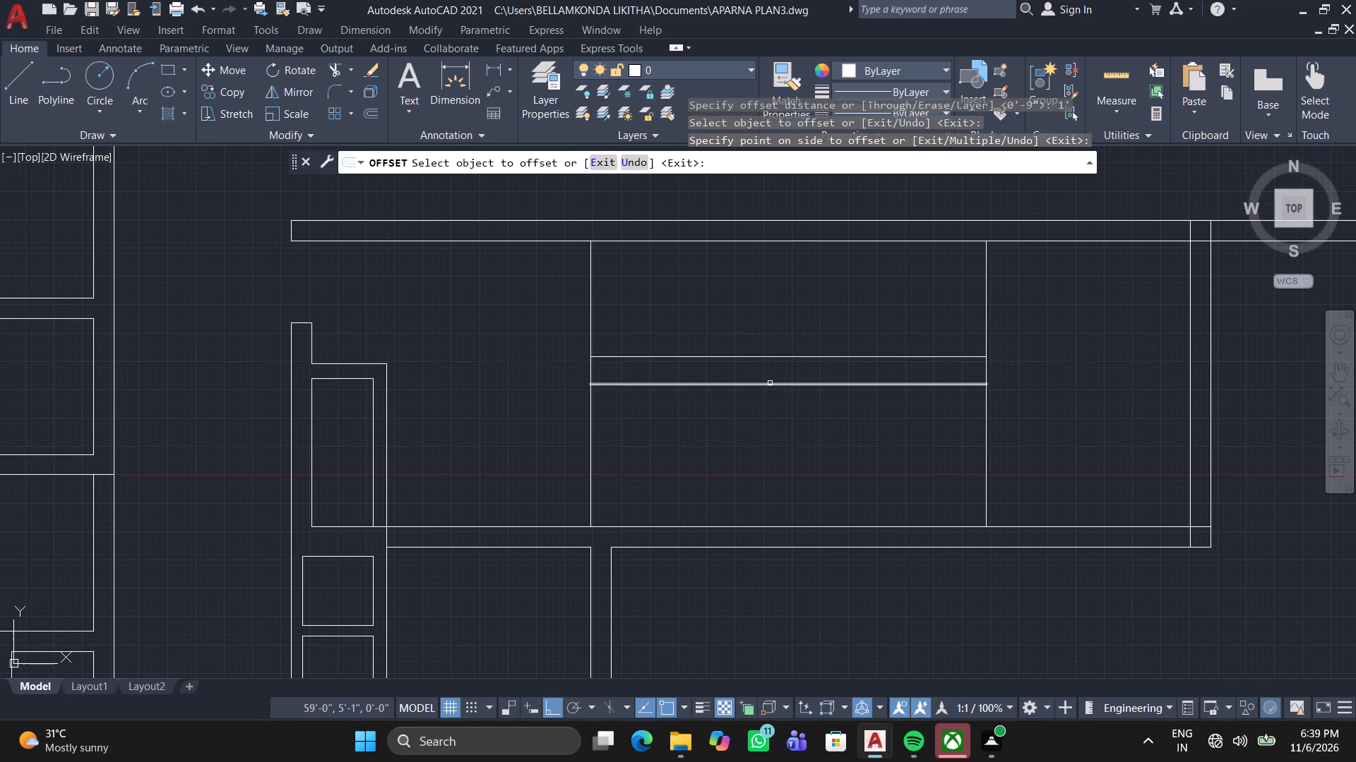
click(770, 383)
double_click(745, 440)
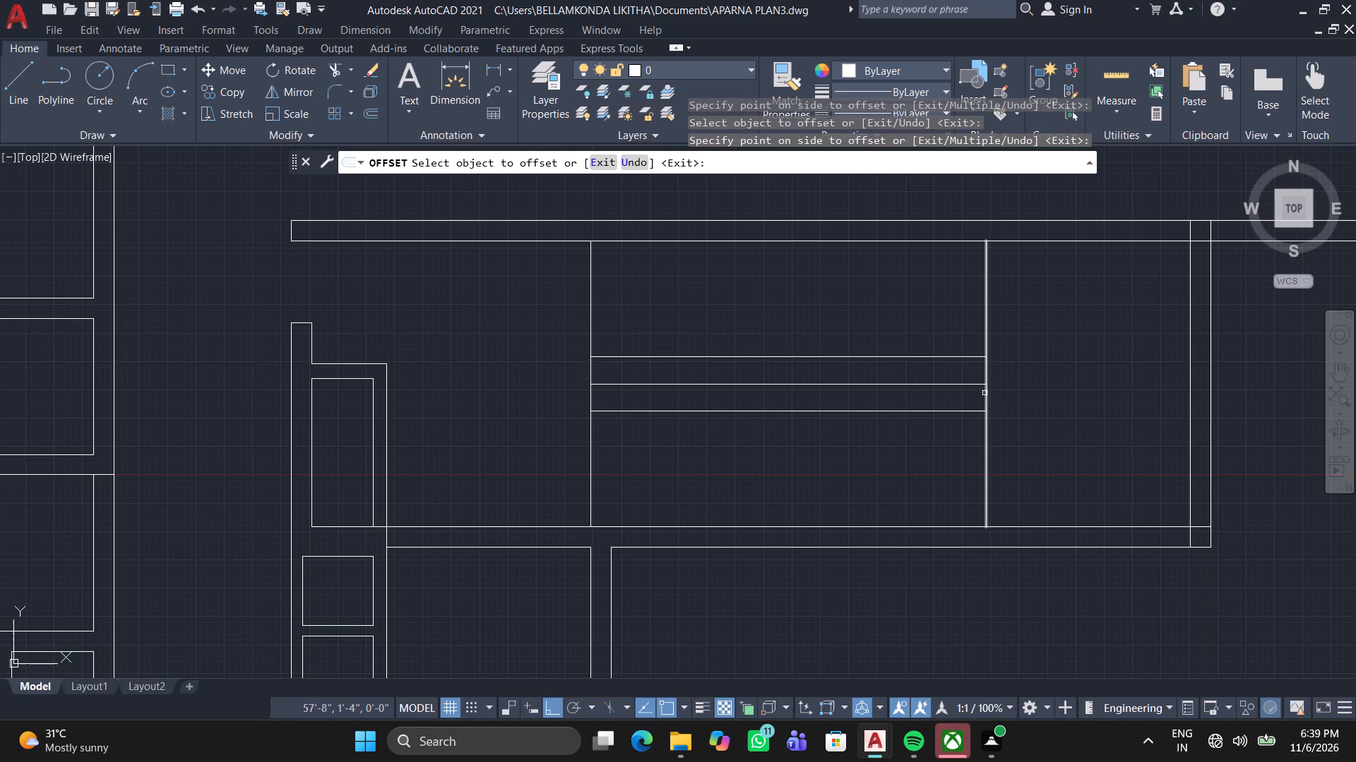
key(space)
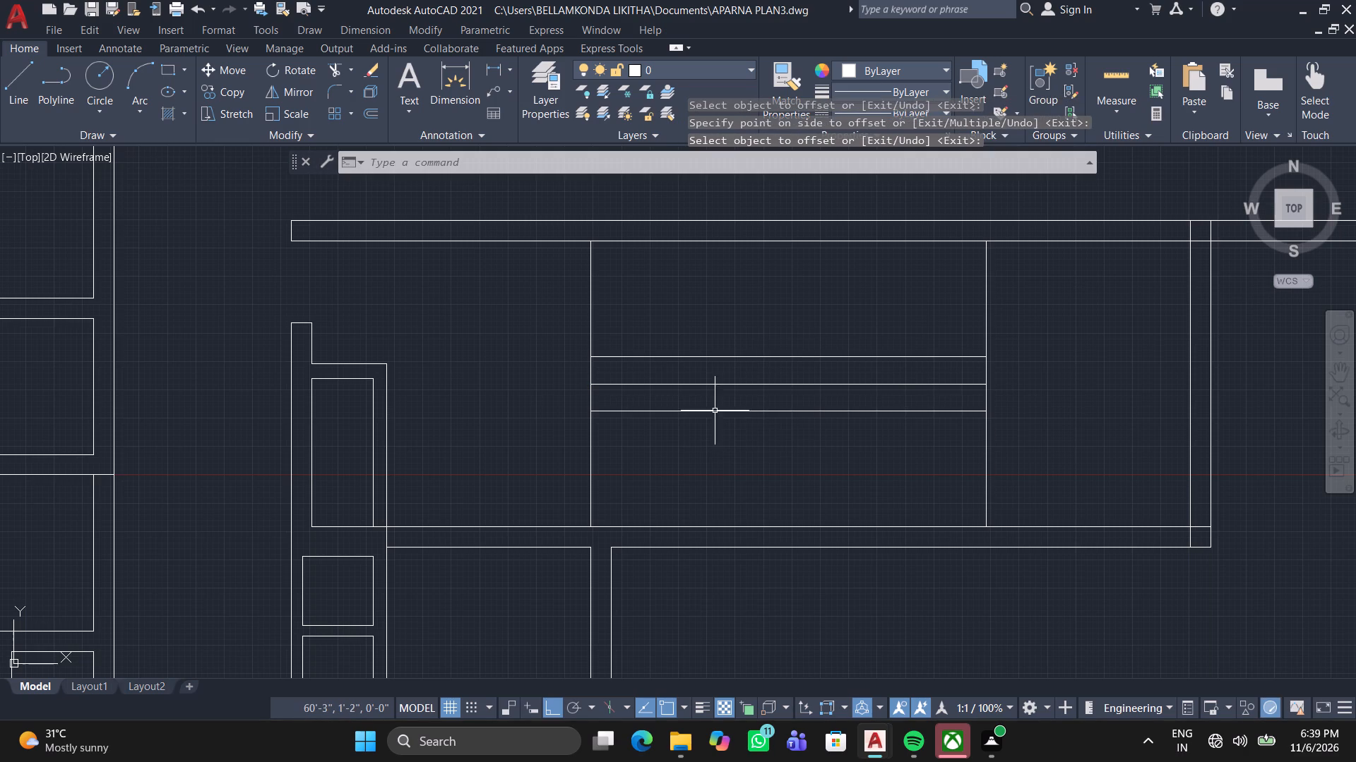
Offset both cross lines of the block 2" outward, away from the central band.
click(370, 113)
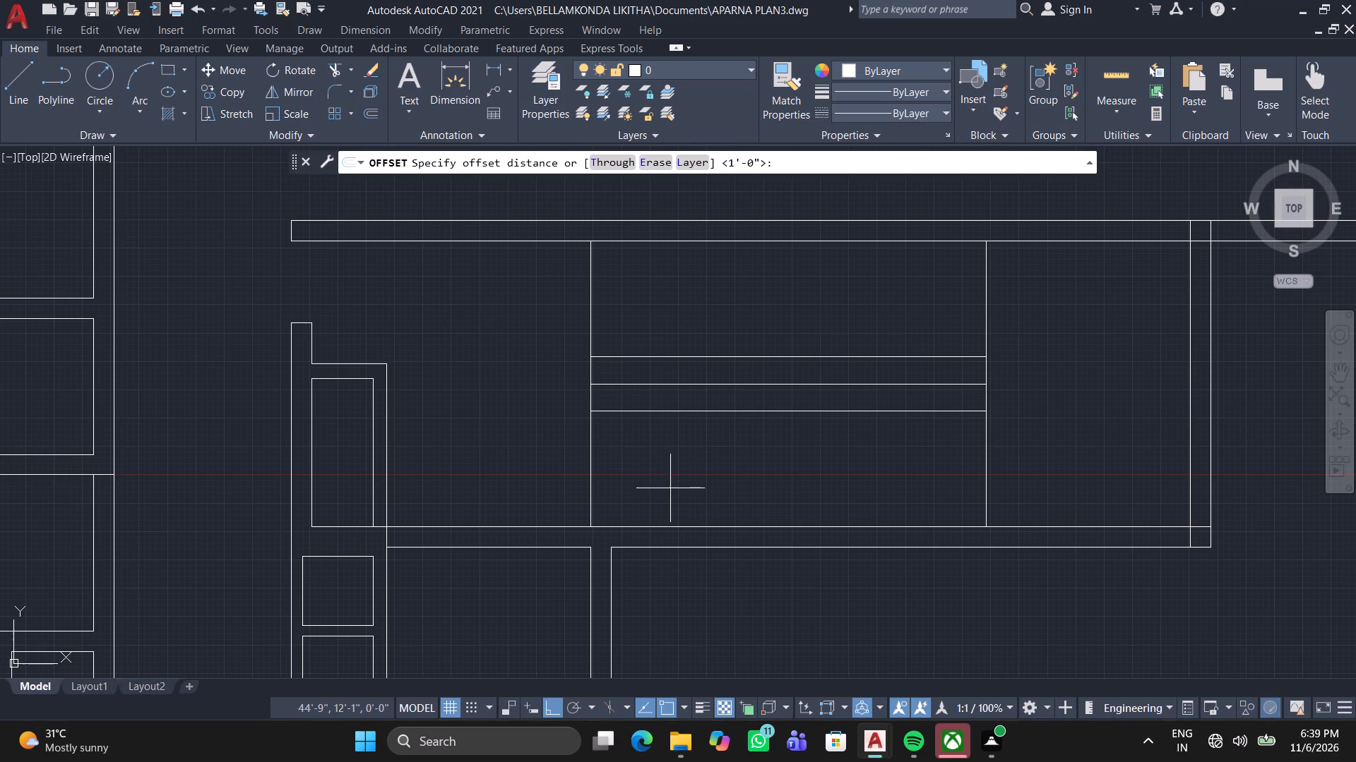
key(2)
key(Return)
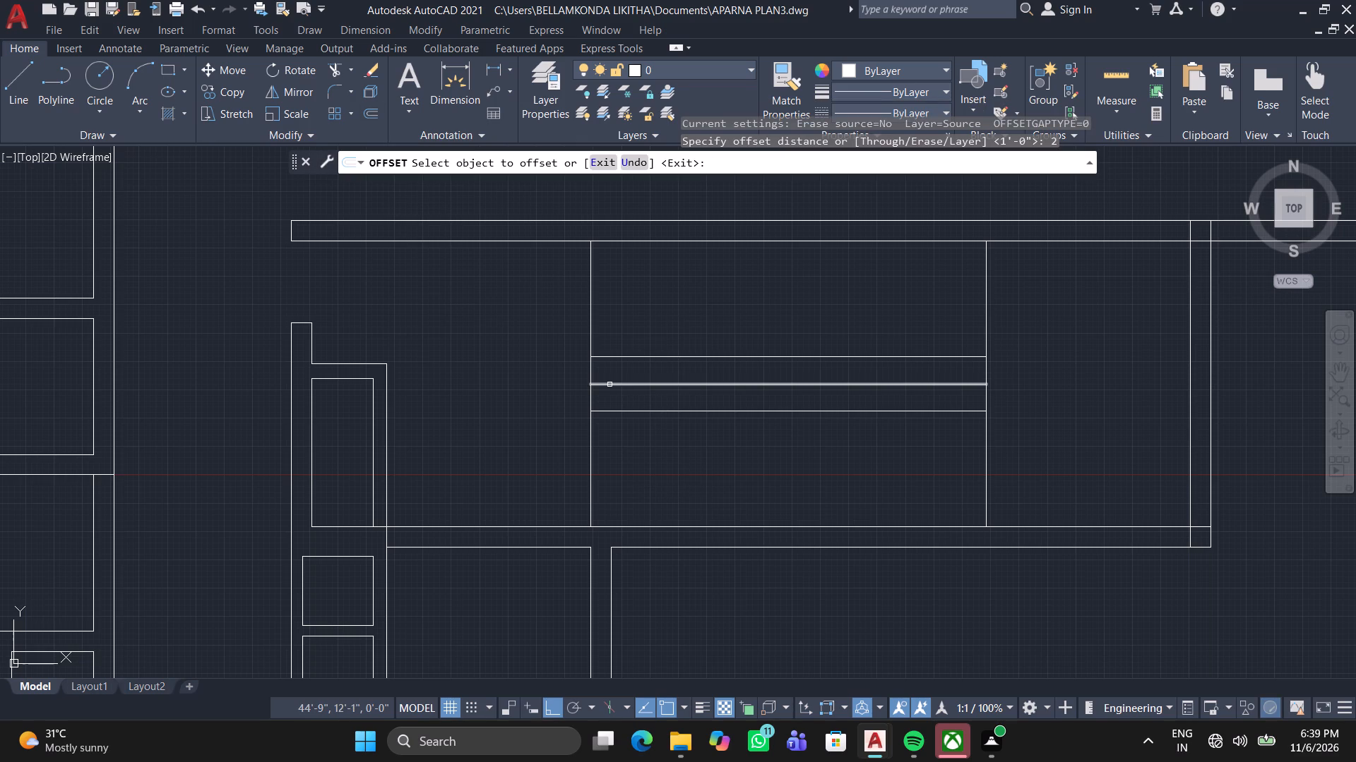
click(592, 368)
click(540, 368)
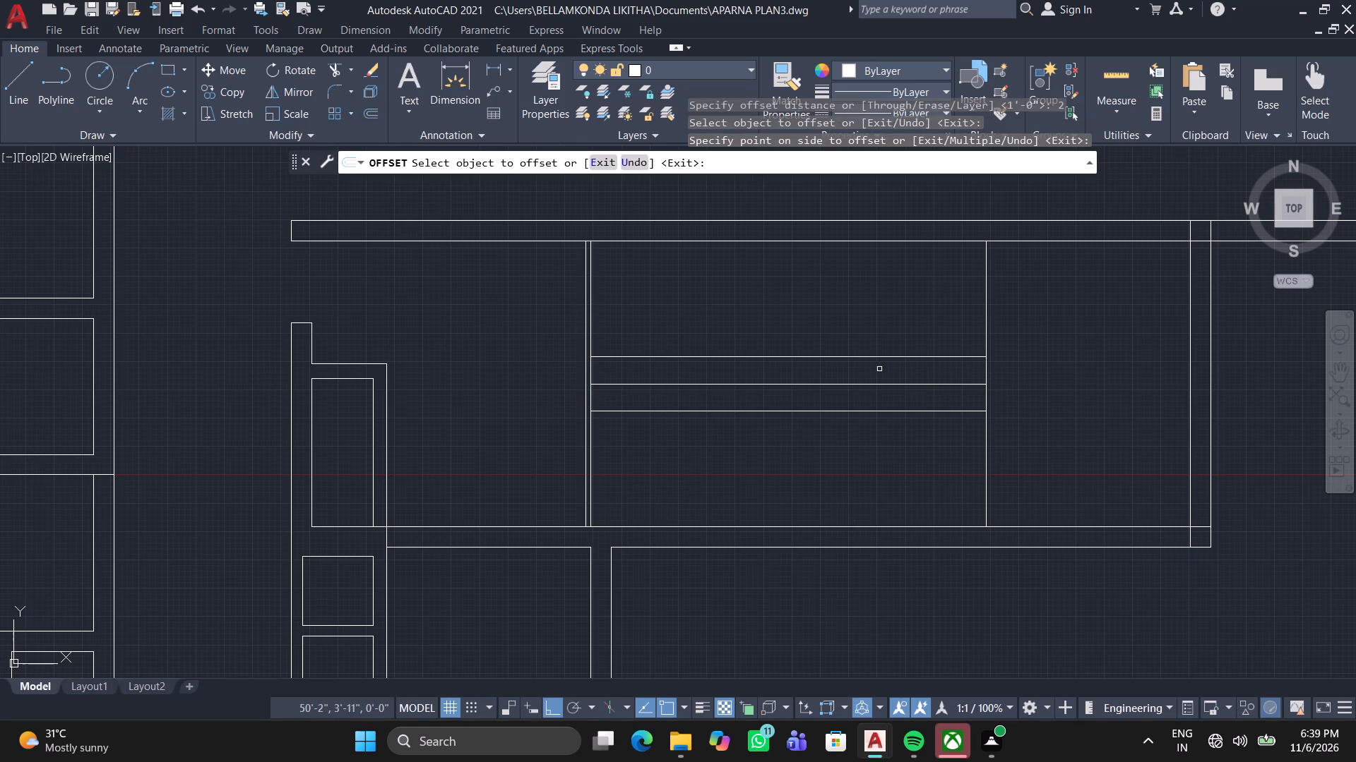
click(987, 374)
click(1054, 371)
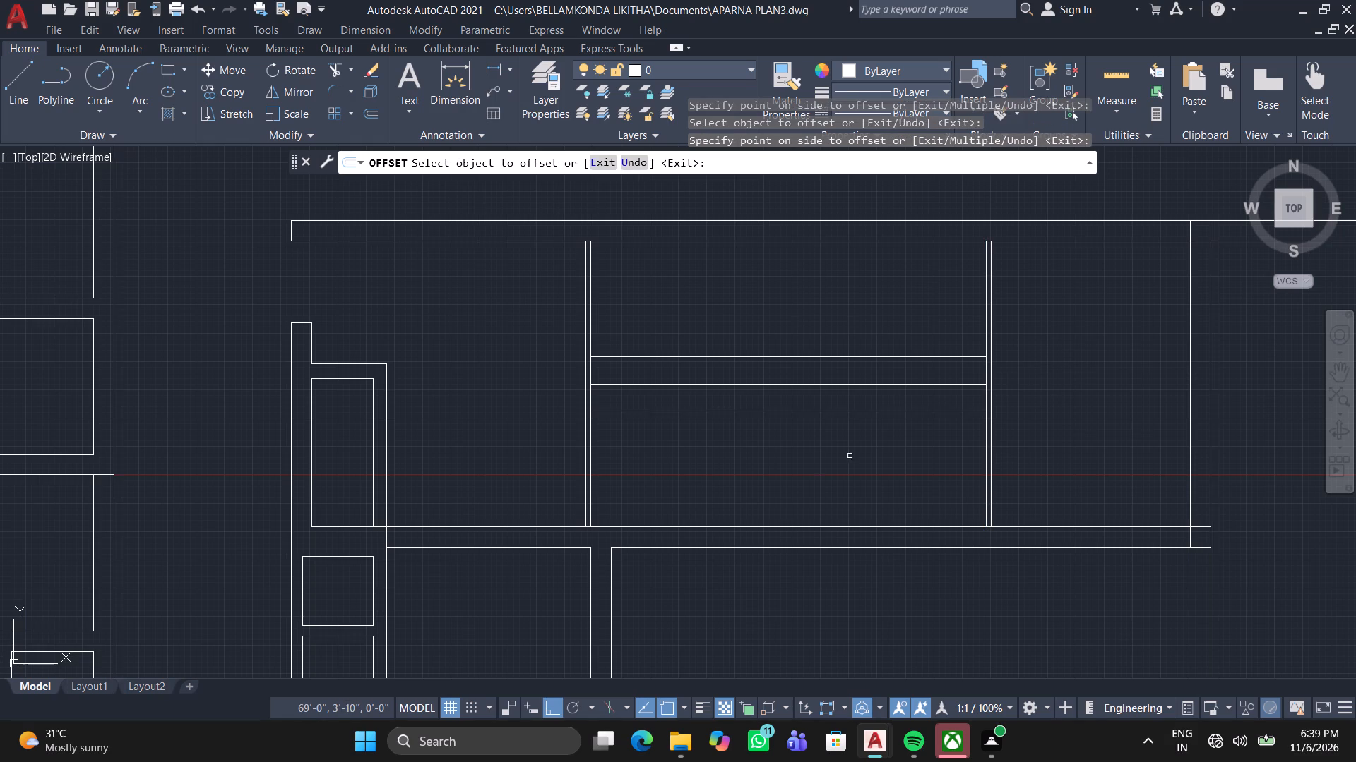
Offset the central band's outer north and south lines 2" inward, toward the middle line.
click(860, 409)
click(860, 396)
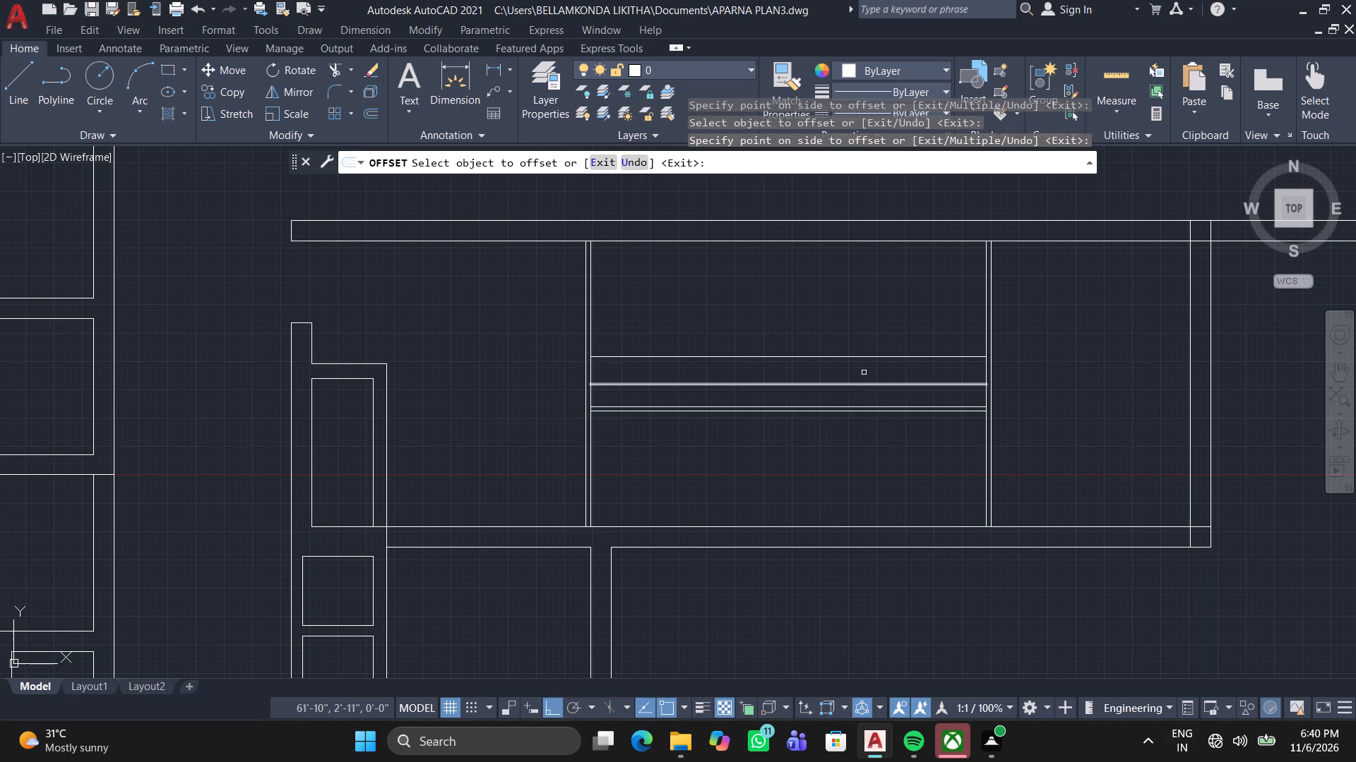
click(867, 357)
click(869, 377)
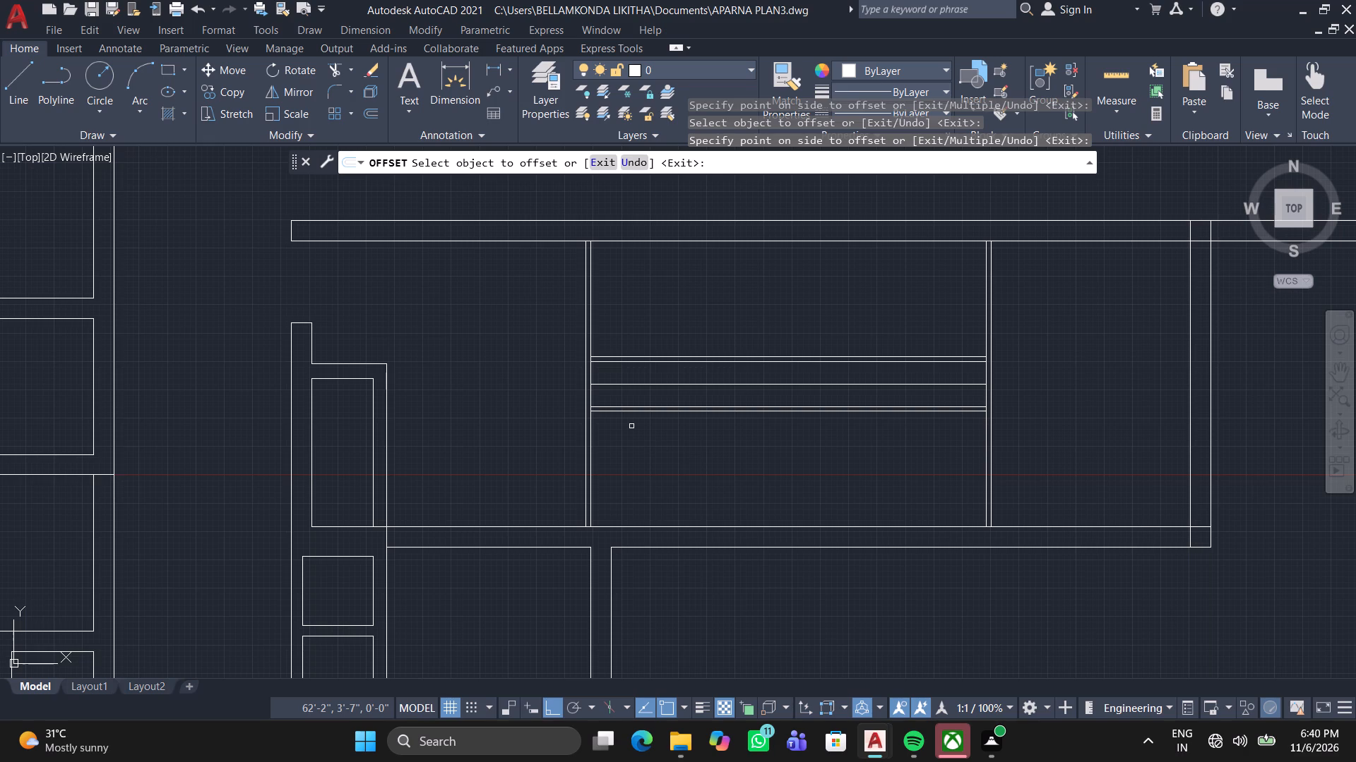
scroll(631, 426, up, 1)
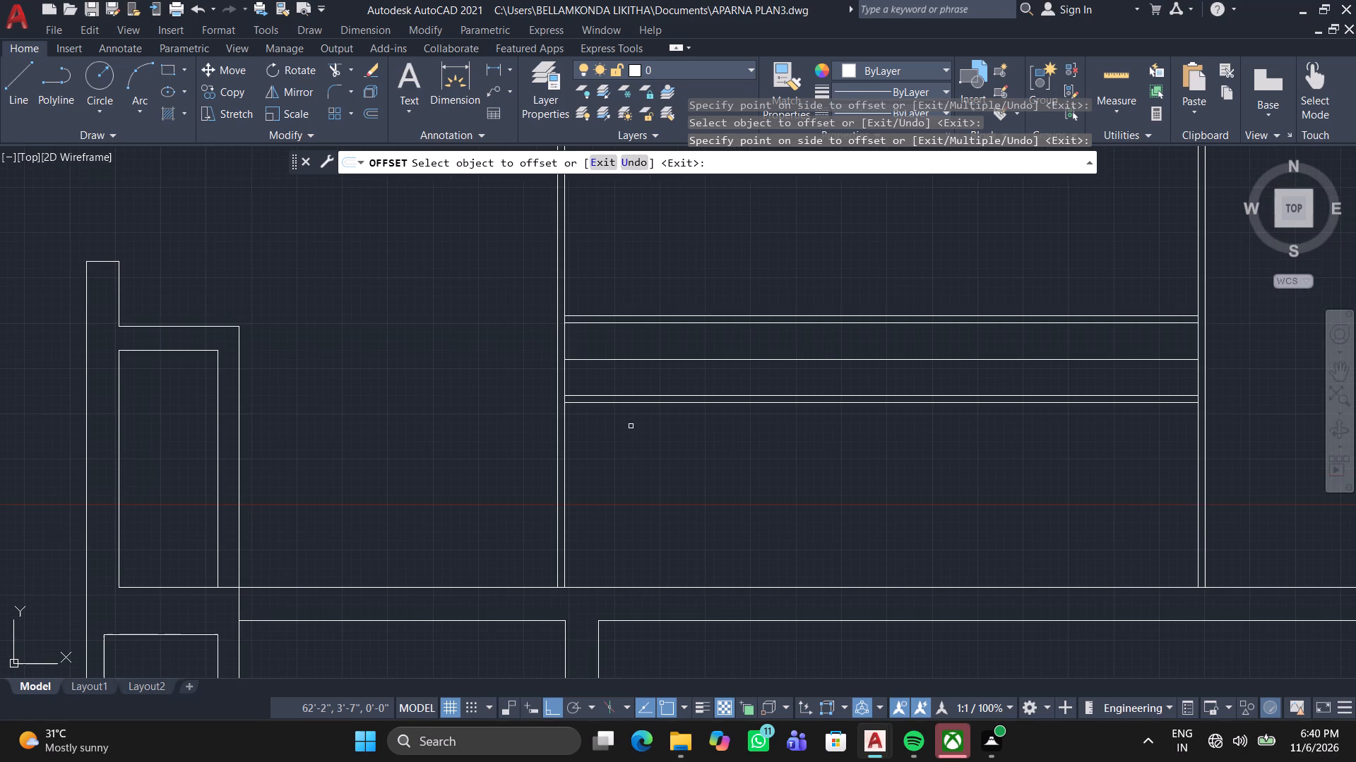
scroll(631, 426, up, 1)
middle_drag(630, 428, 630, 461)
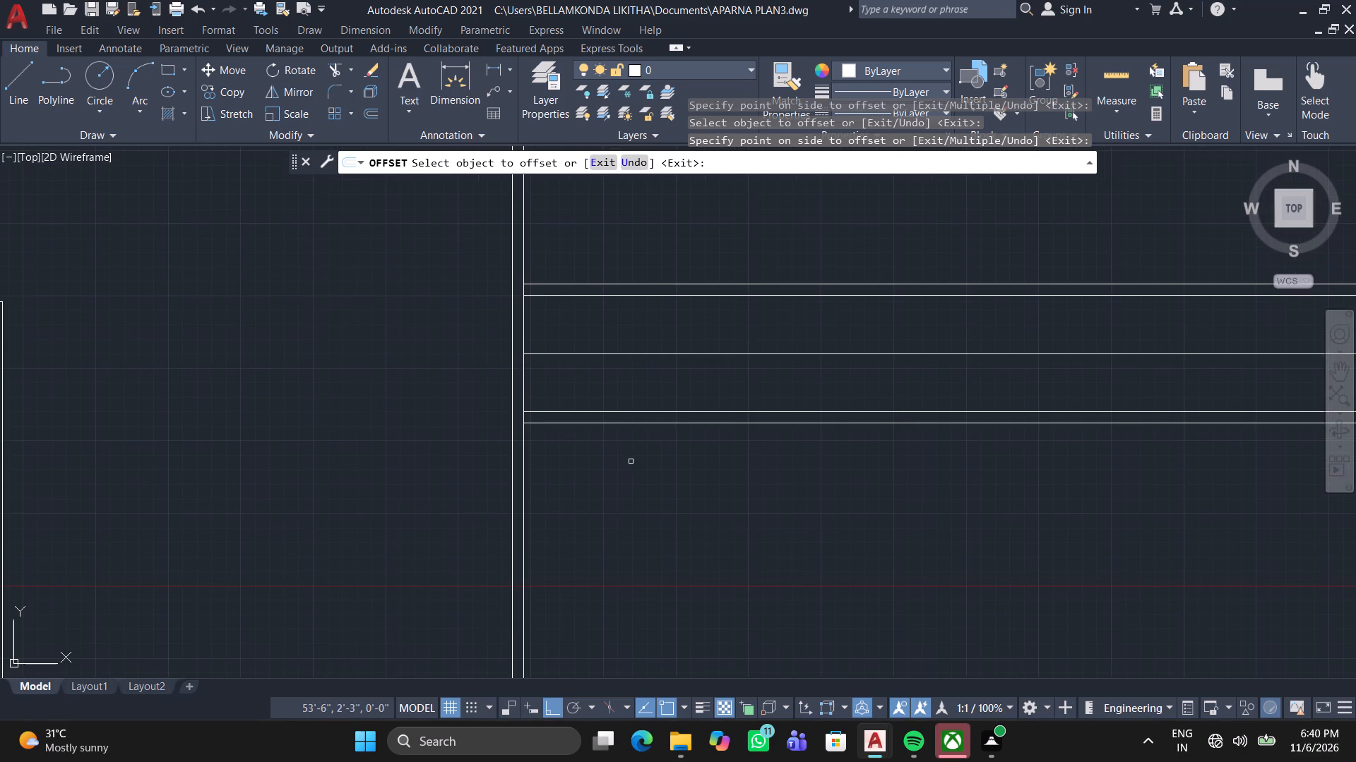
scroll(666, 455, down, 2)
middle_drag(665, 453, 627, 380)
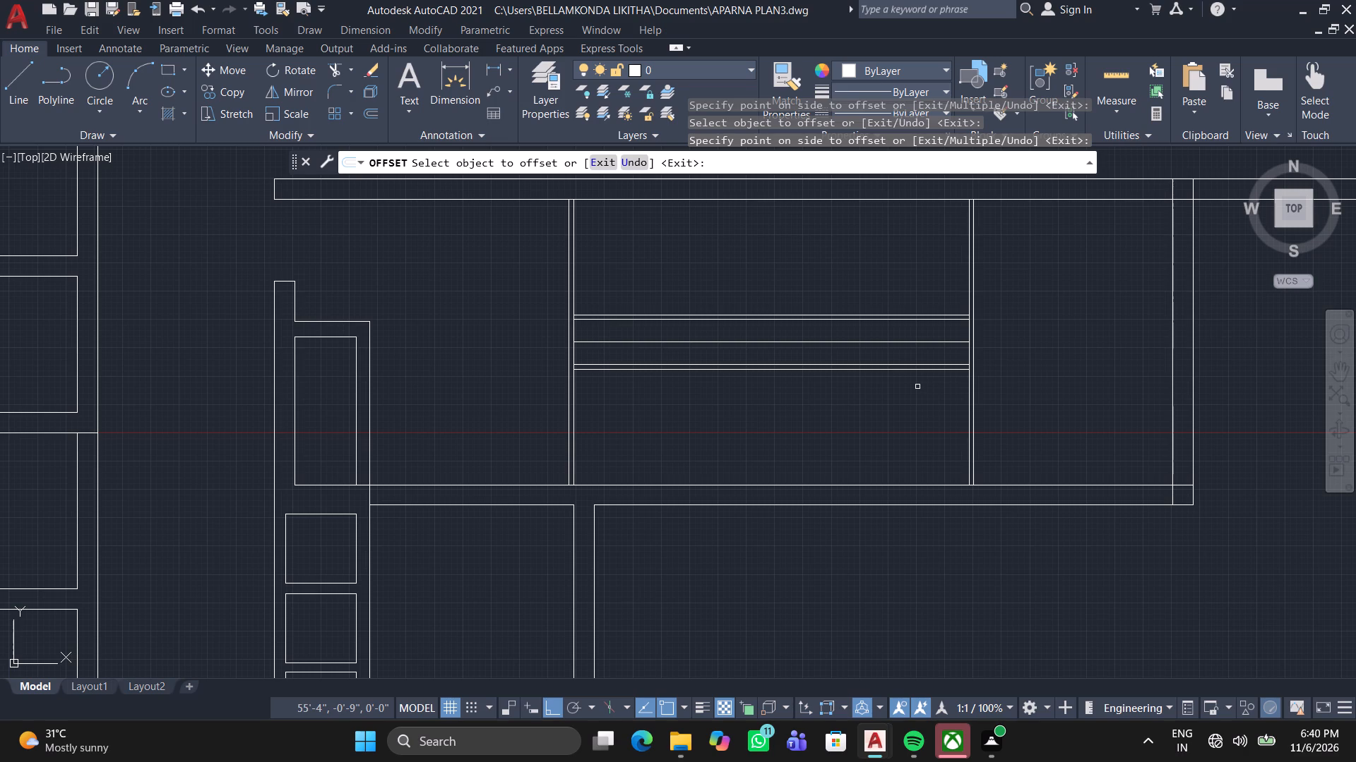
key(Escape)
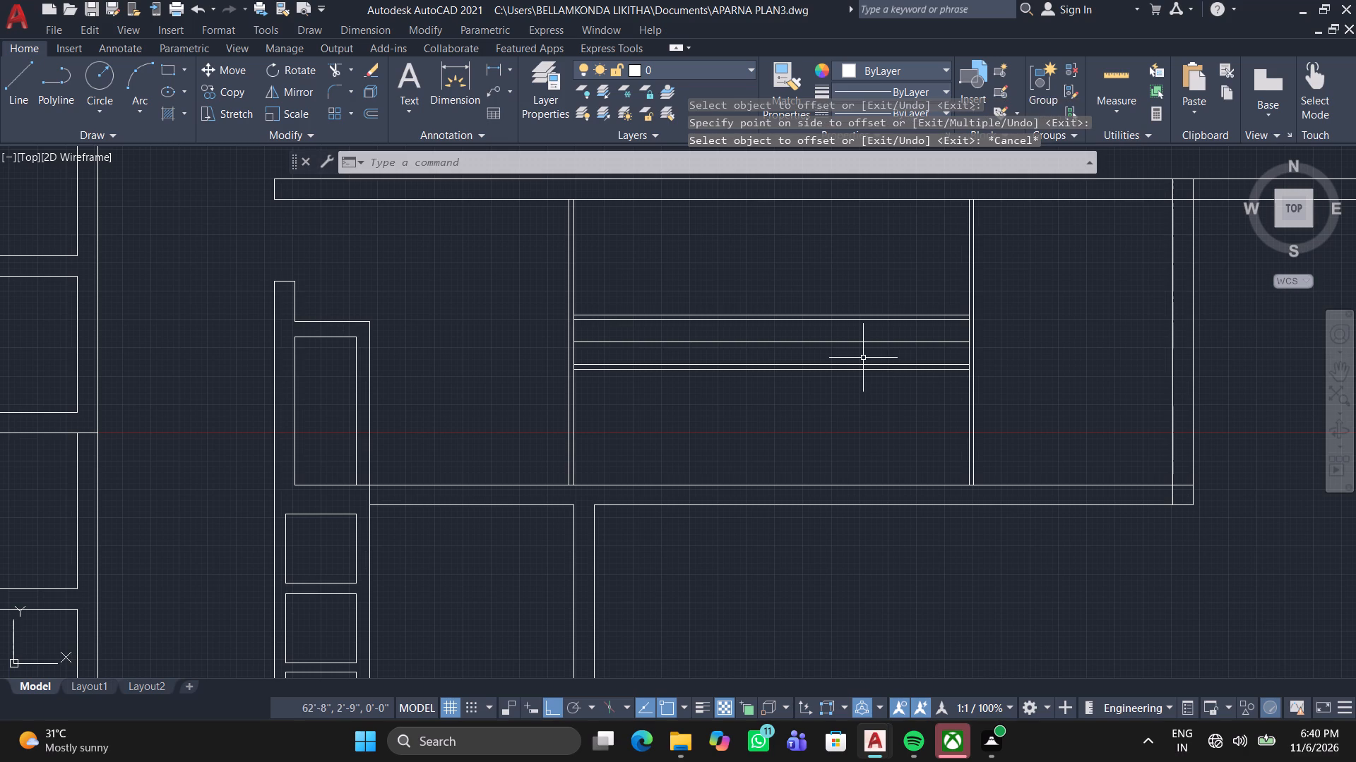
Stretch the west end of the band's outer north line to the outer west cross line.
scroll(553, 317, up, 3)
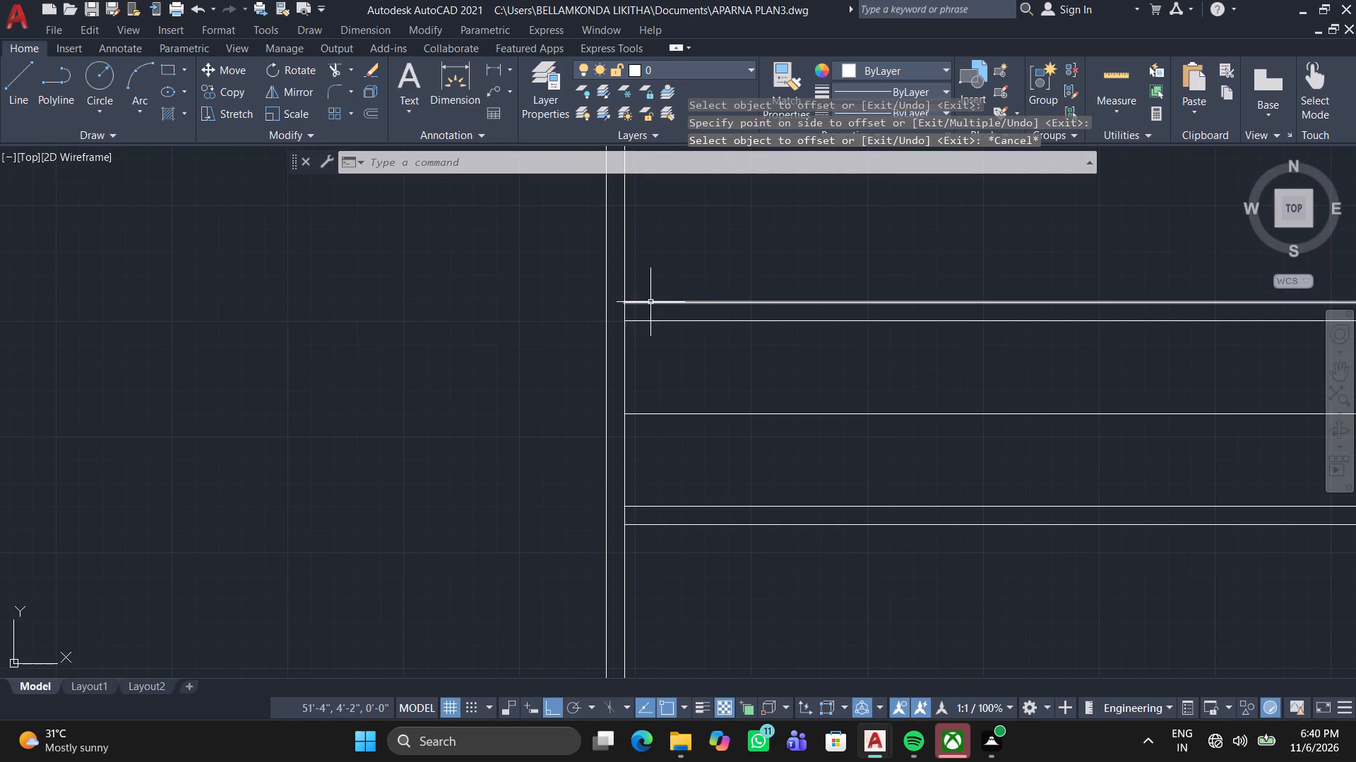
click(648, 300)
click(663, 296)
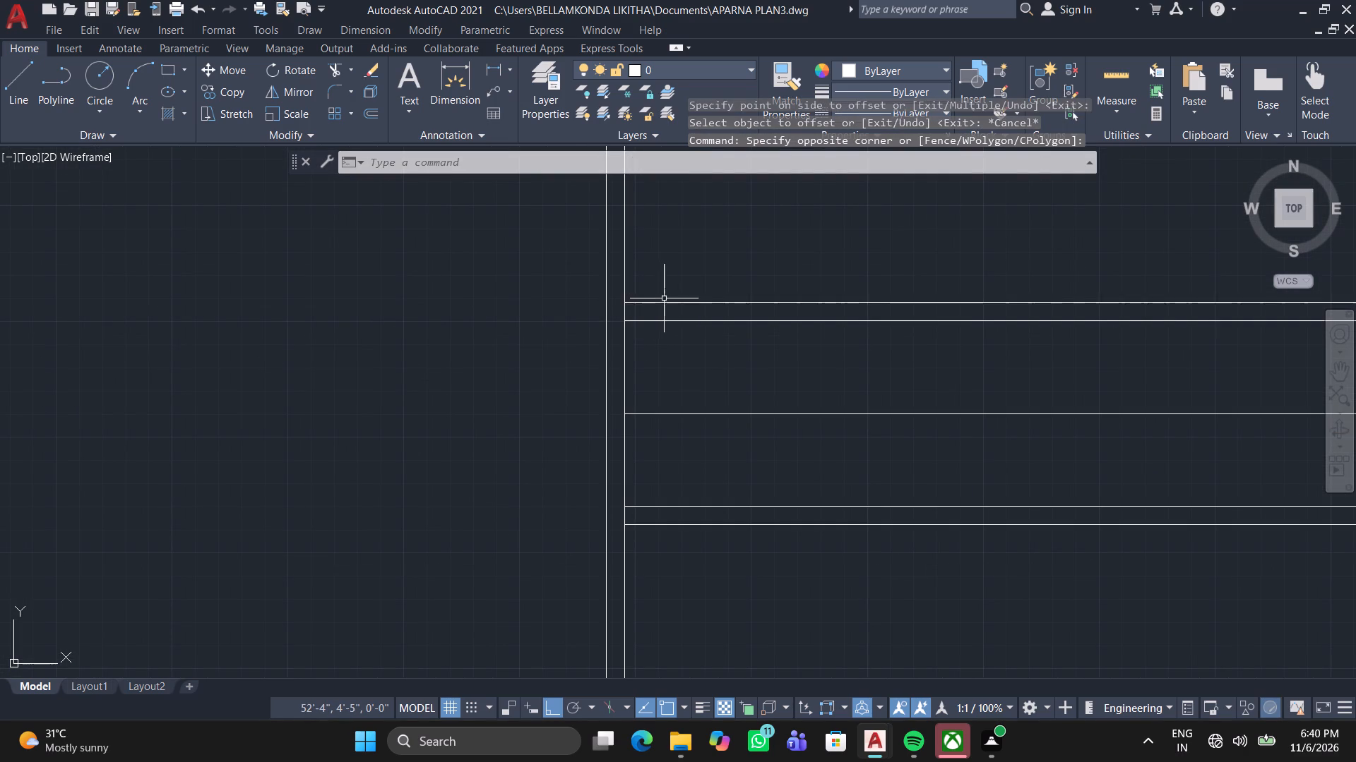
click(645, 302)
scroll(635, 303, up, 2)
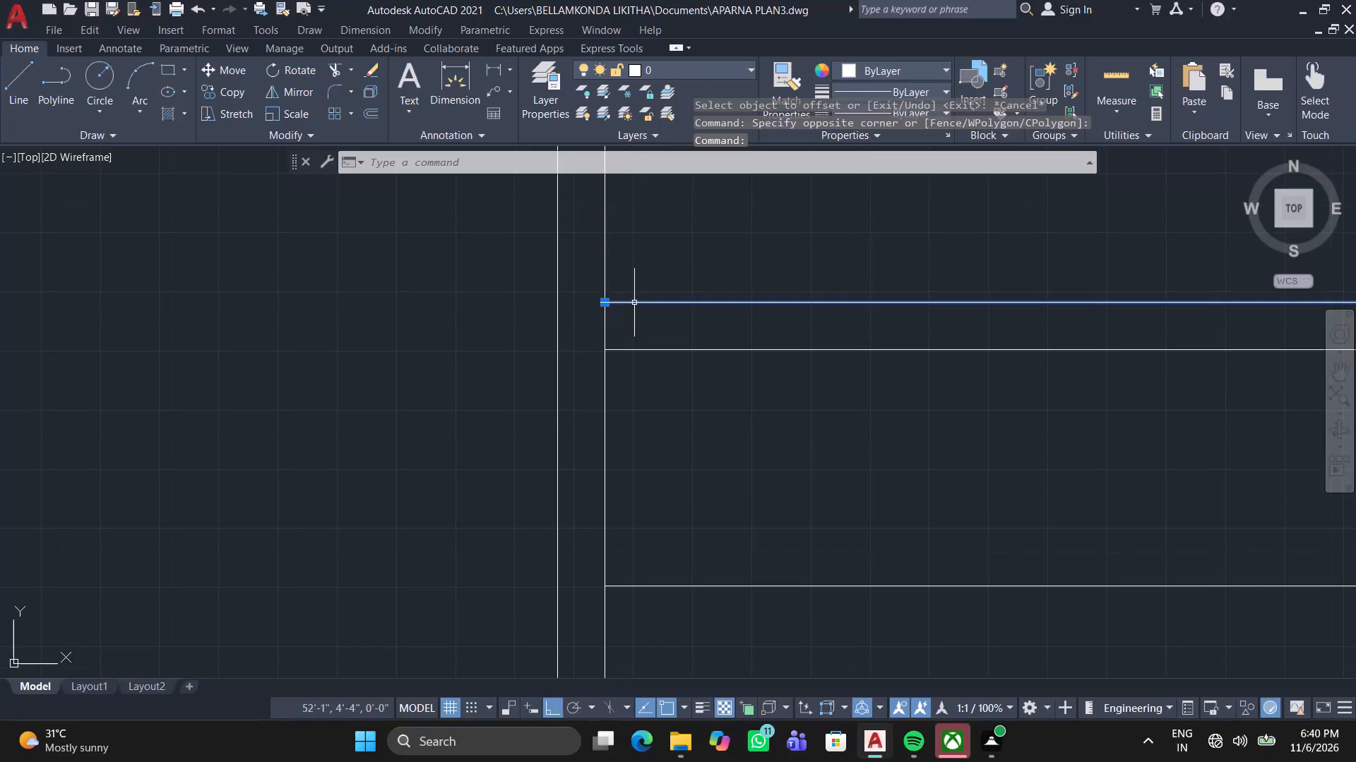
click(610, 303)
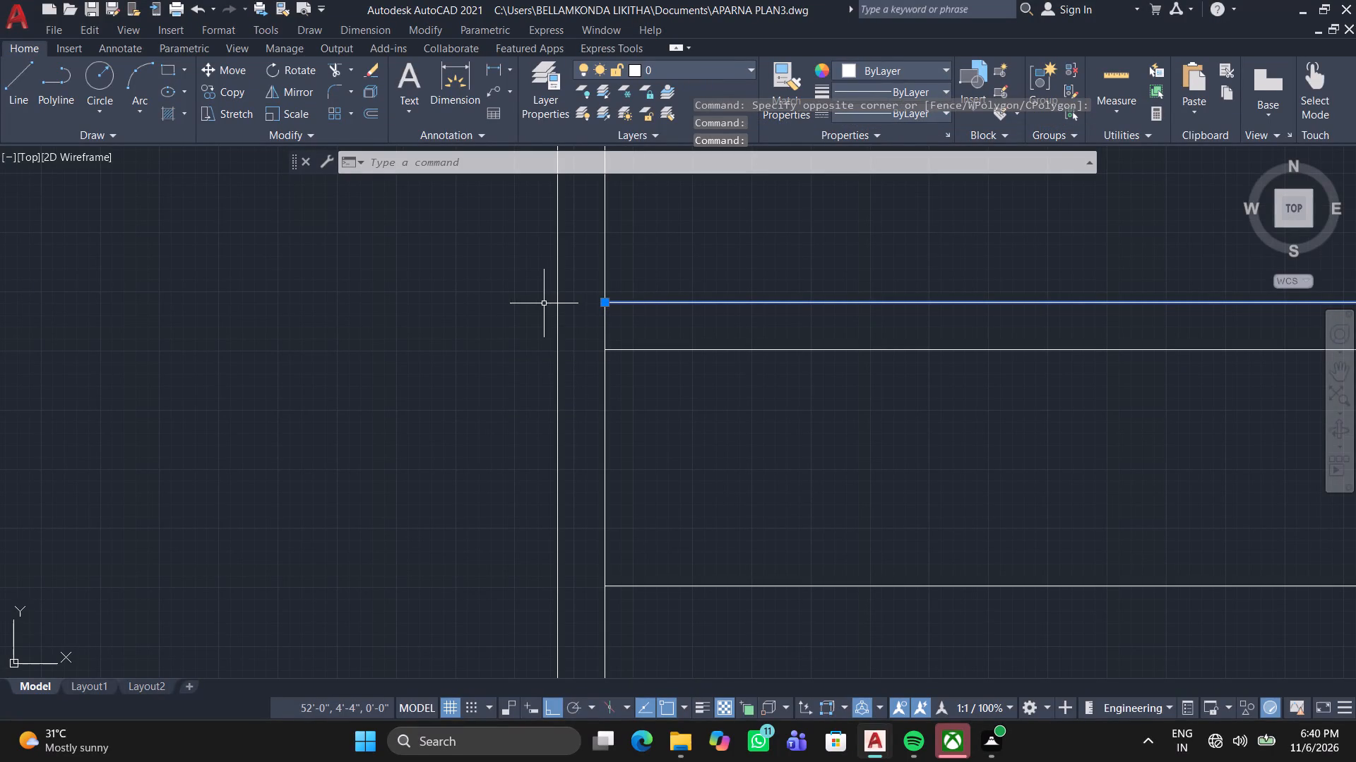
click(607, 304)
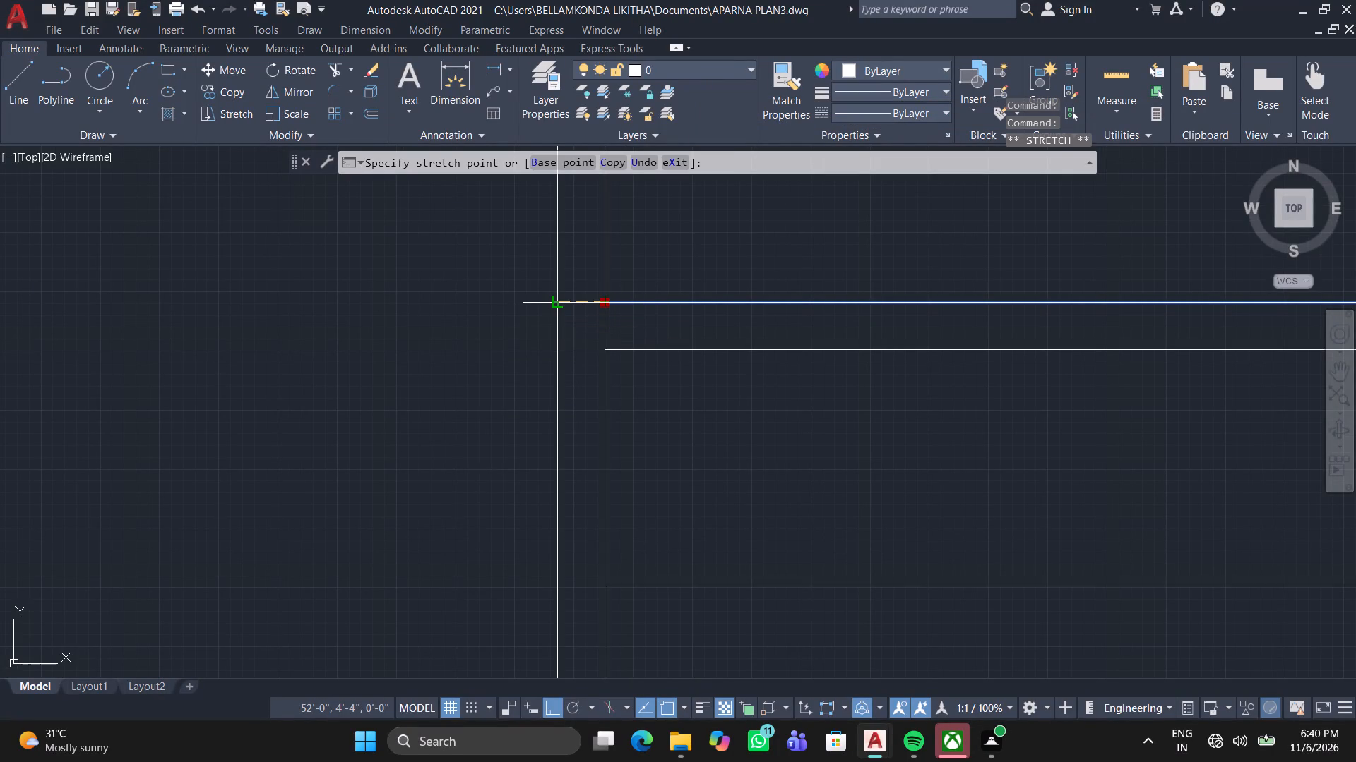
click(557, 305)
scroll(557, 301, down, 2)
key(Escape)
Stretch the west end of the band's outer south line to the outer west cross line.
scroll(577, 527, up, 3)
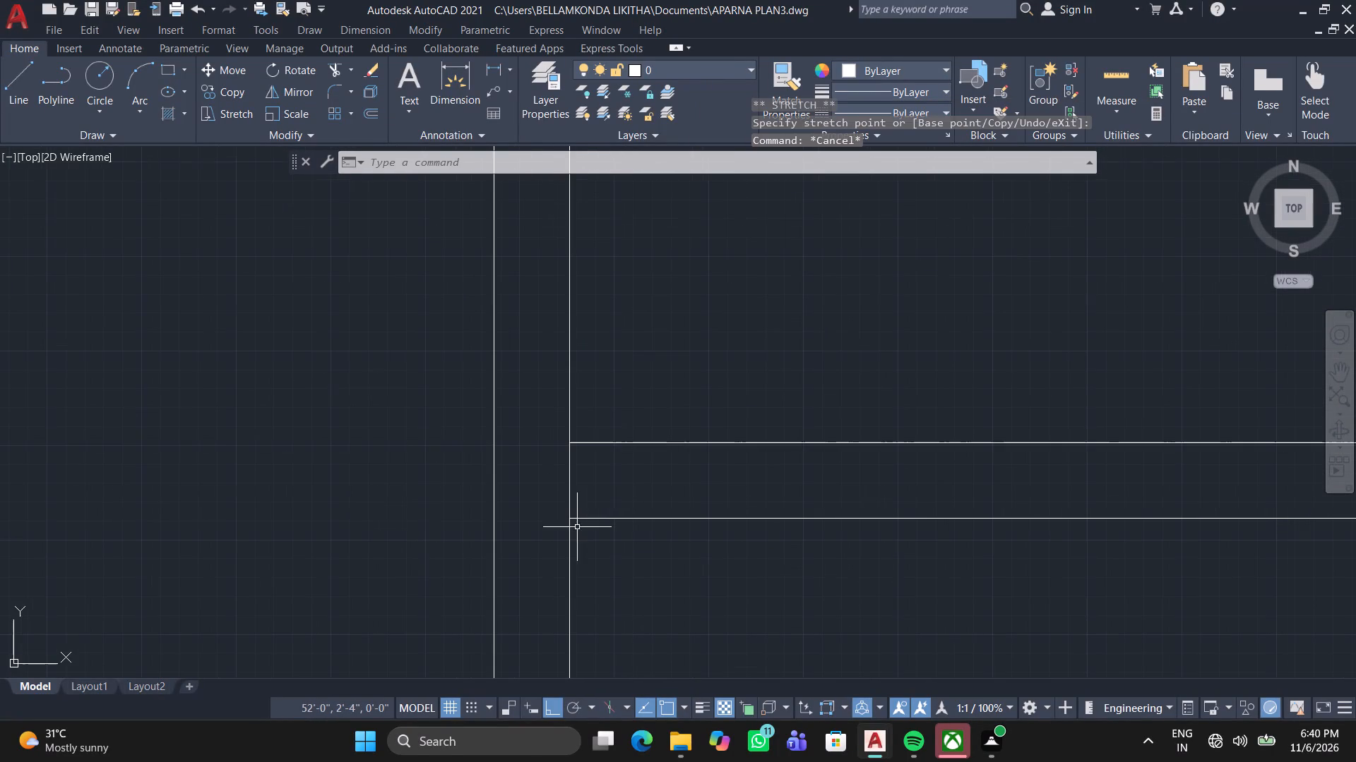
click(614, 522)
click(602, 507)
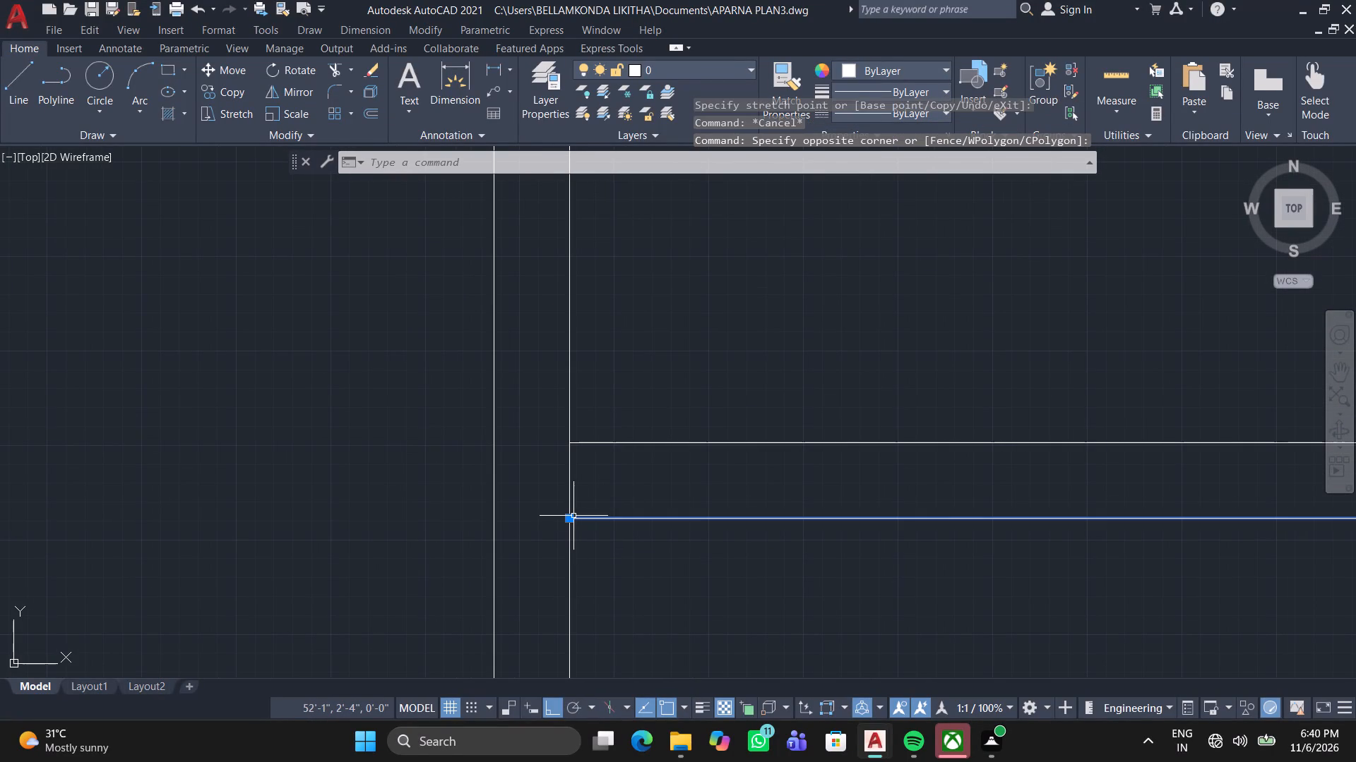
click(569, 519)
click(490, 516)
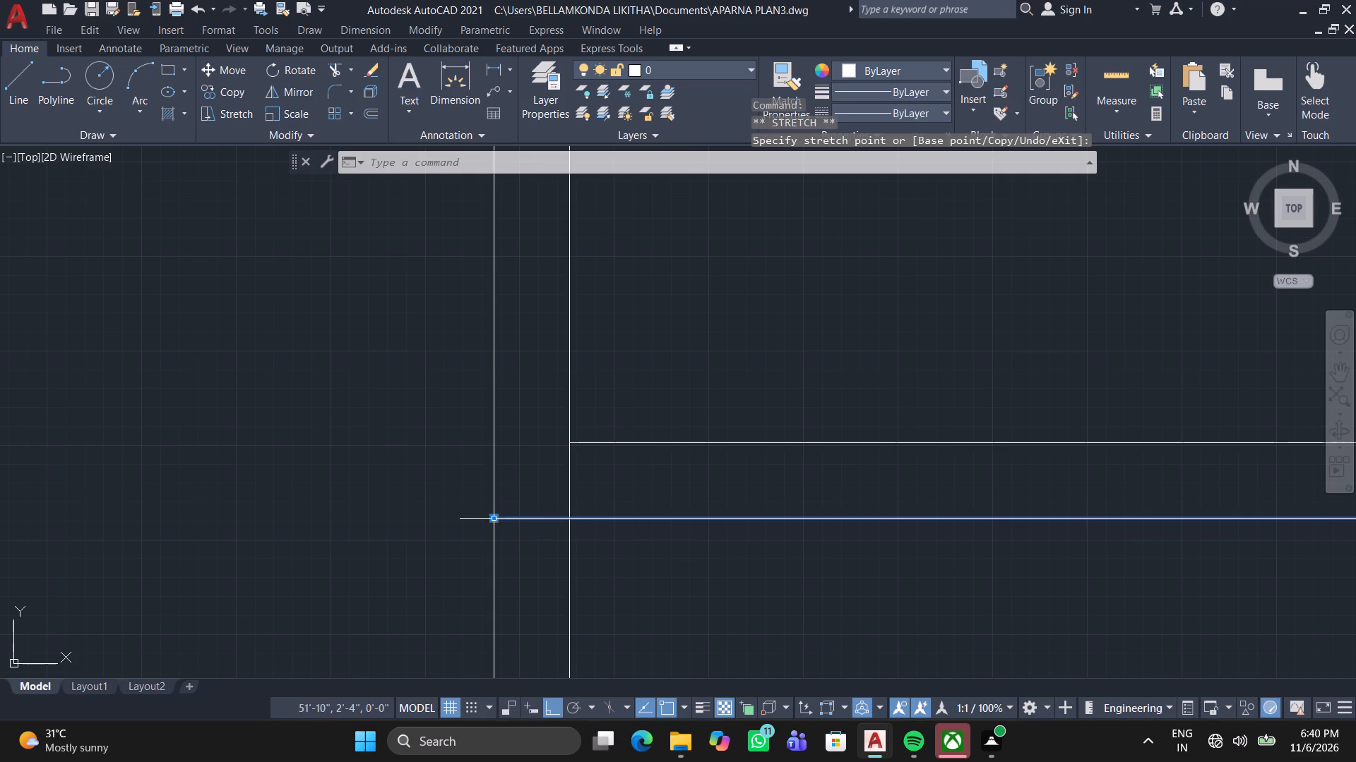
scroll(513, 516, down, 4)
key(Escape)
Stretch the east end of the band's outer south line to the outer east cross line.
middle_drag(713, 564, 0, 363)
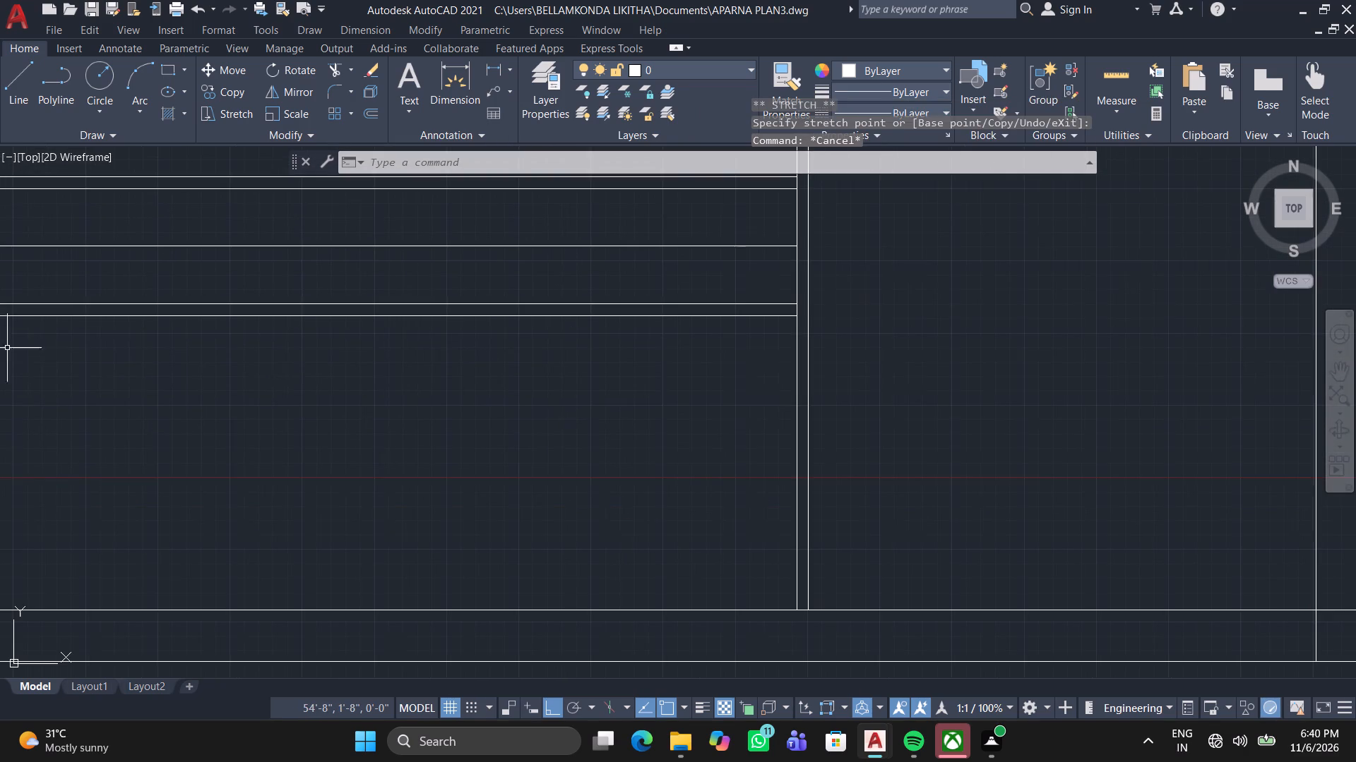
scroll(773, 401, up, 1)
middle_drag(772, 381, 477, 623)
click(501, 507)
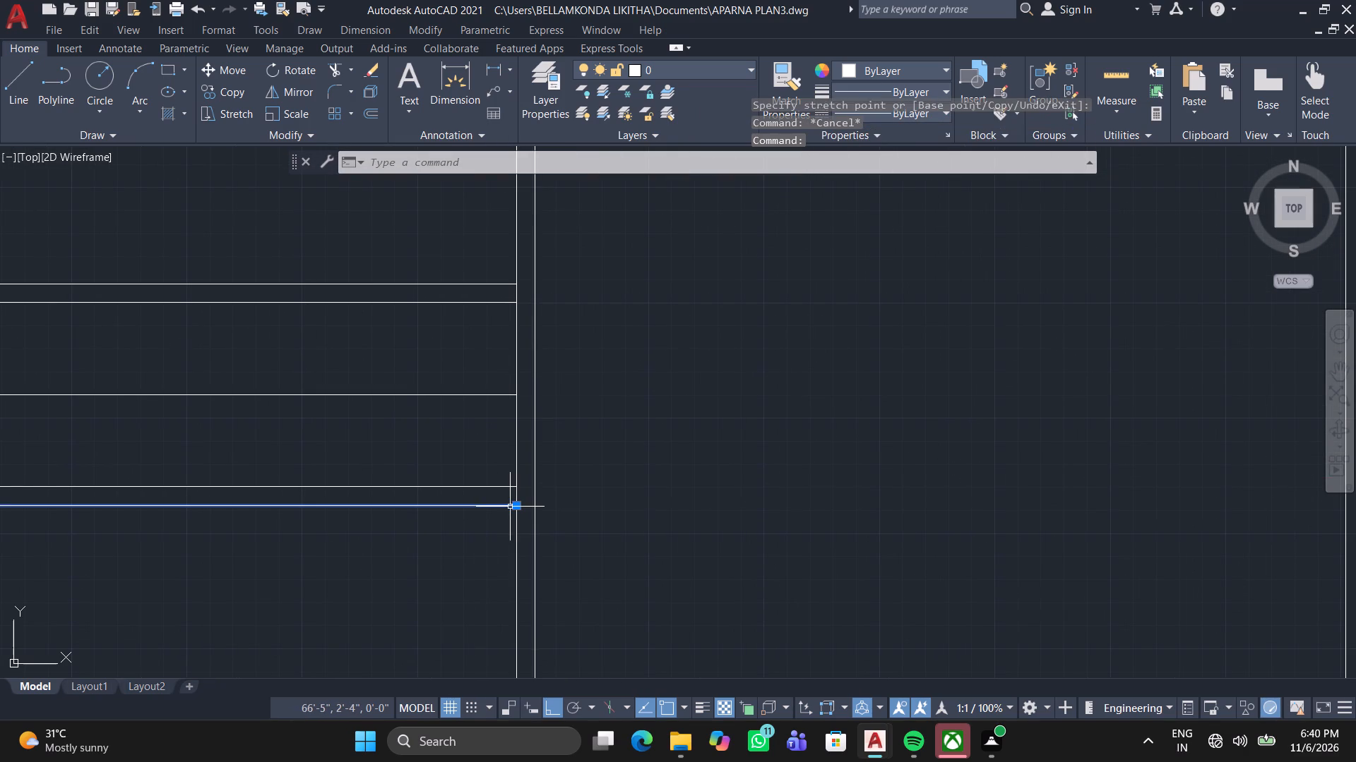
click(518, 505)
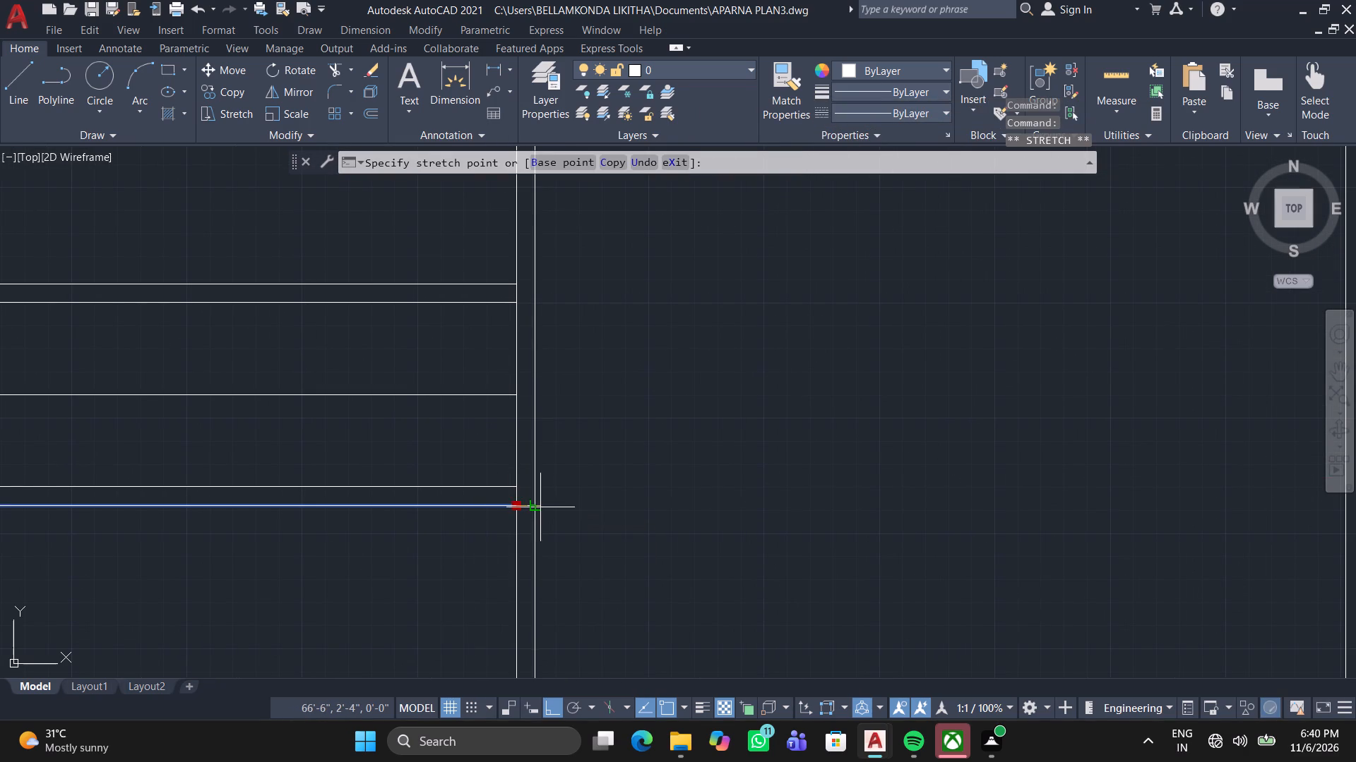
click(537, 507)
Offset the band's outer south line northward by a small distance picked between two points.
key(space)
scroll(496, 298, up, 2)
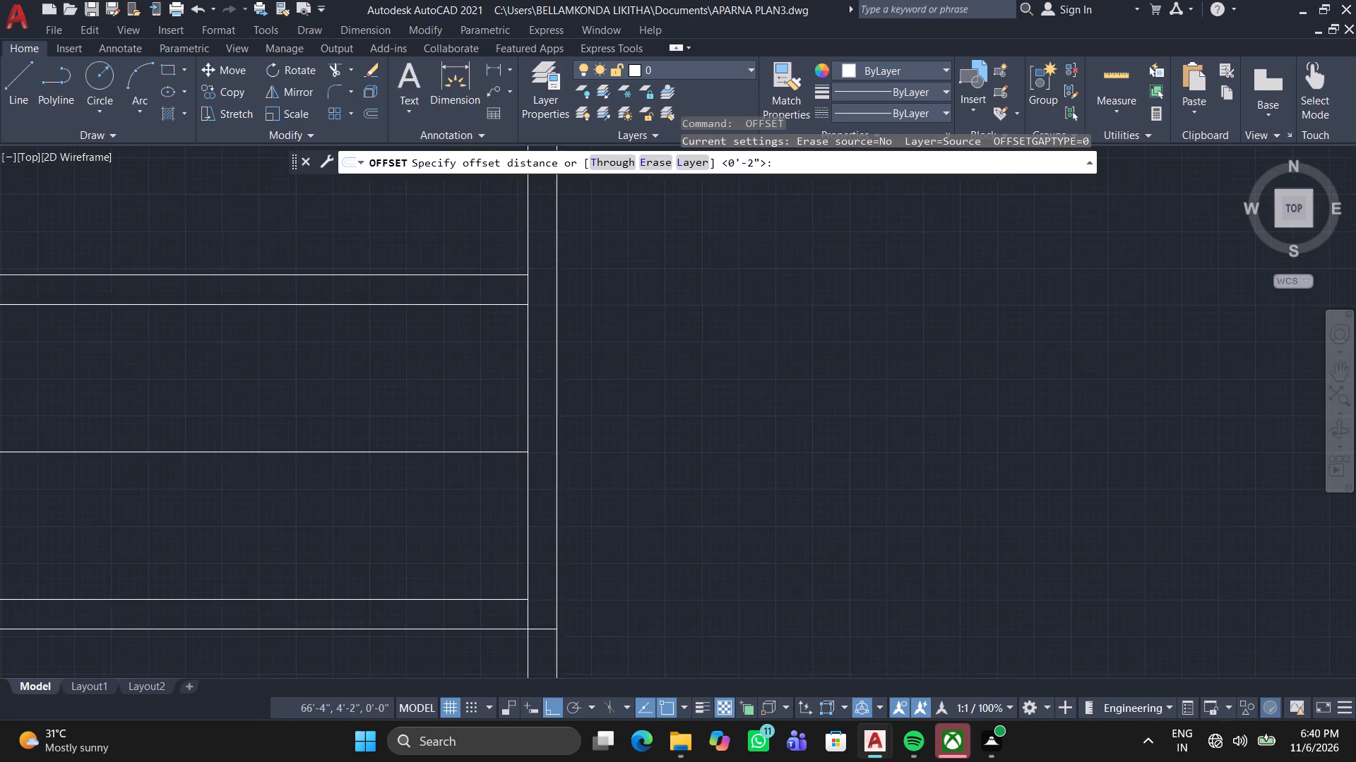
click(533, 277)
click(535, 255)
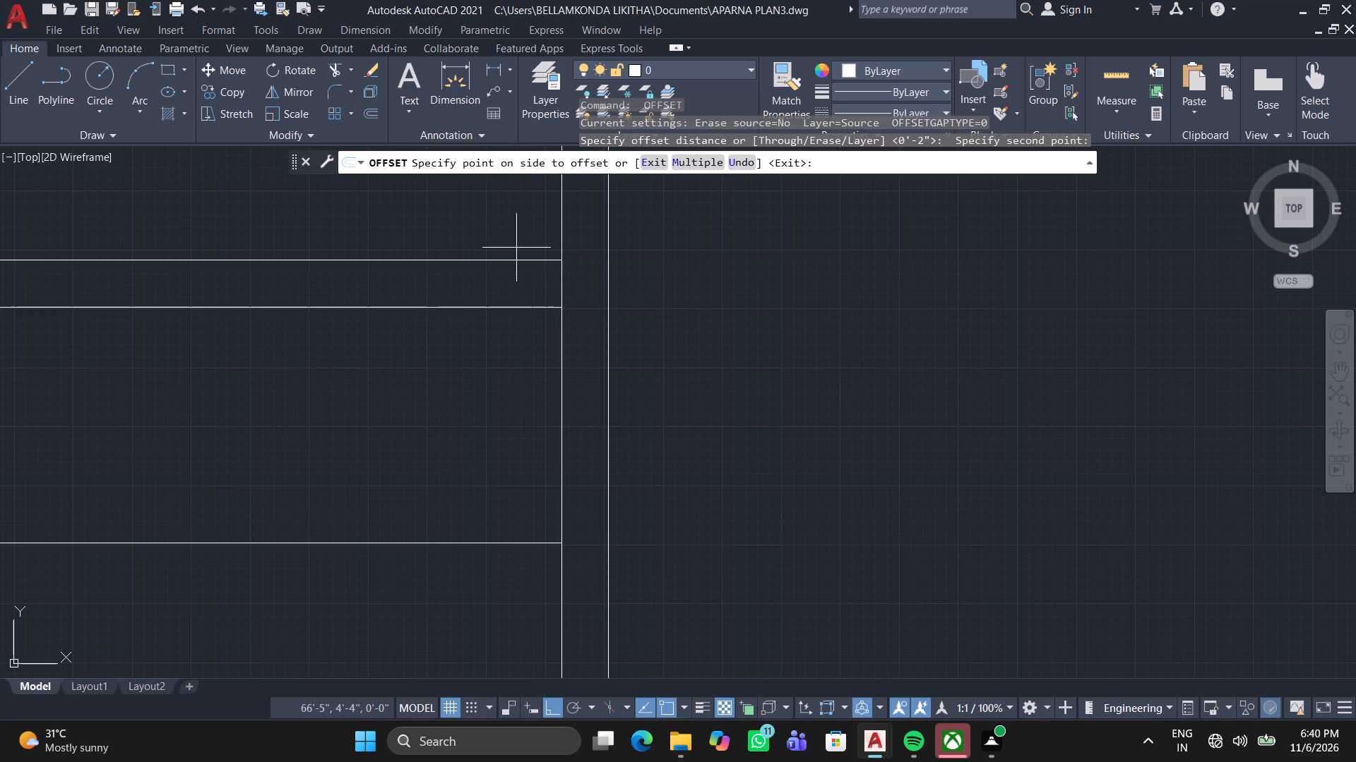
click(509, 265)
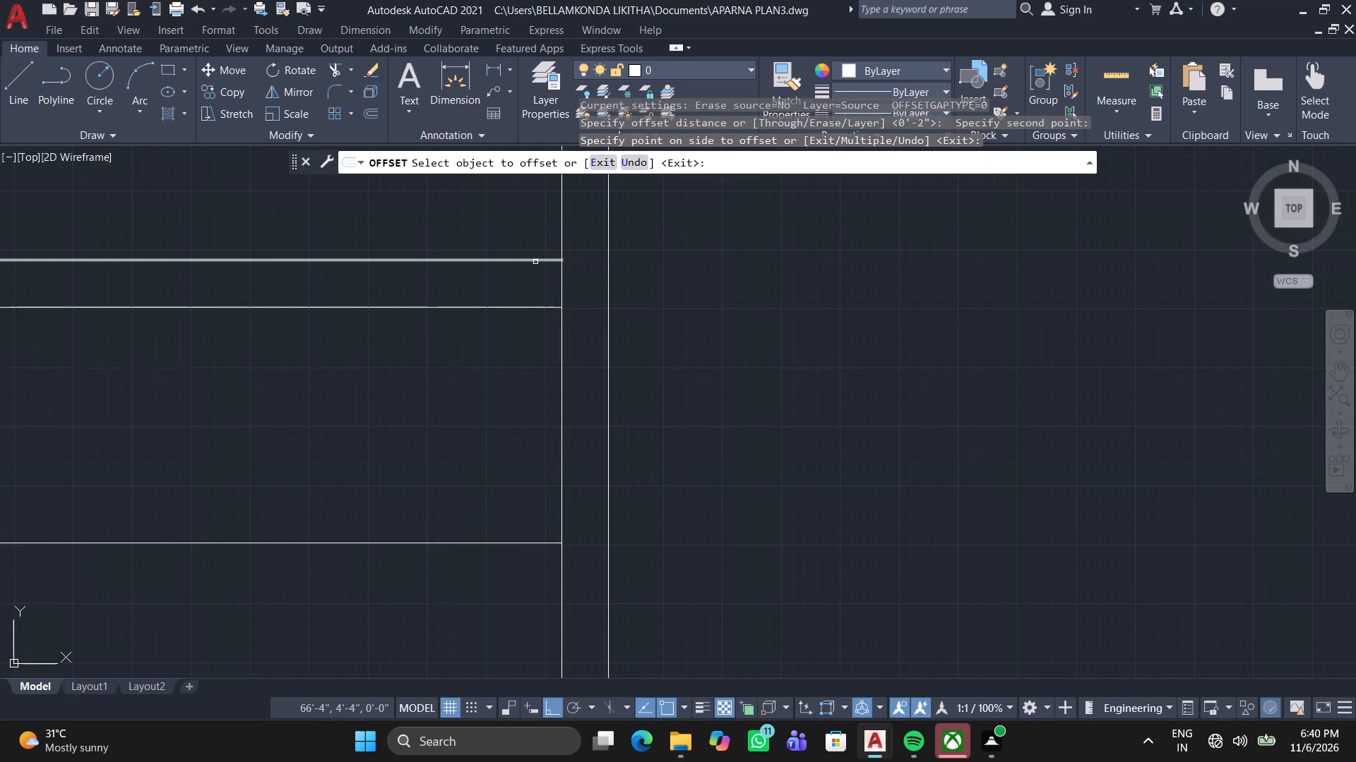
key(space)
Stretch the east end of the band's outer north line to the outer east cross line.
click(535, 262)
click(514, 262)
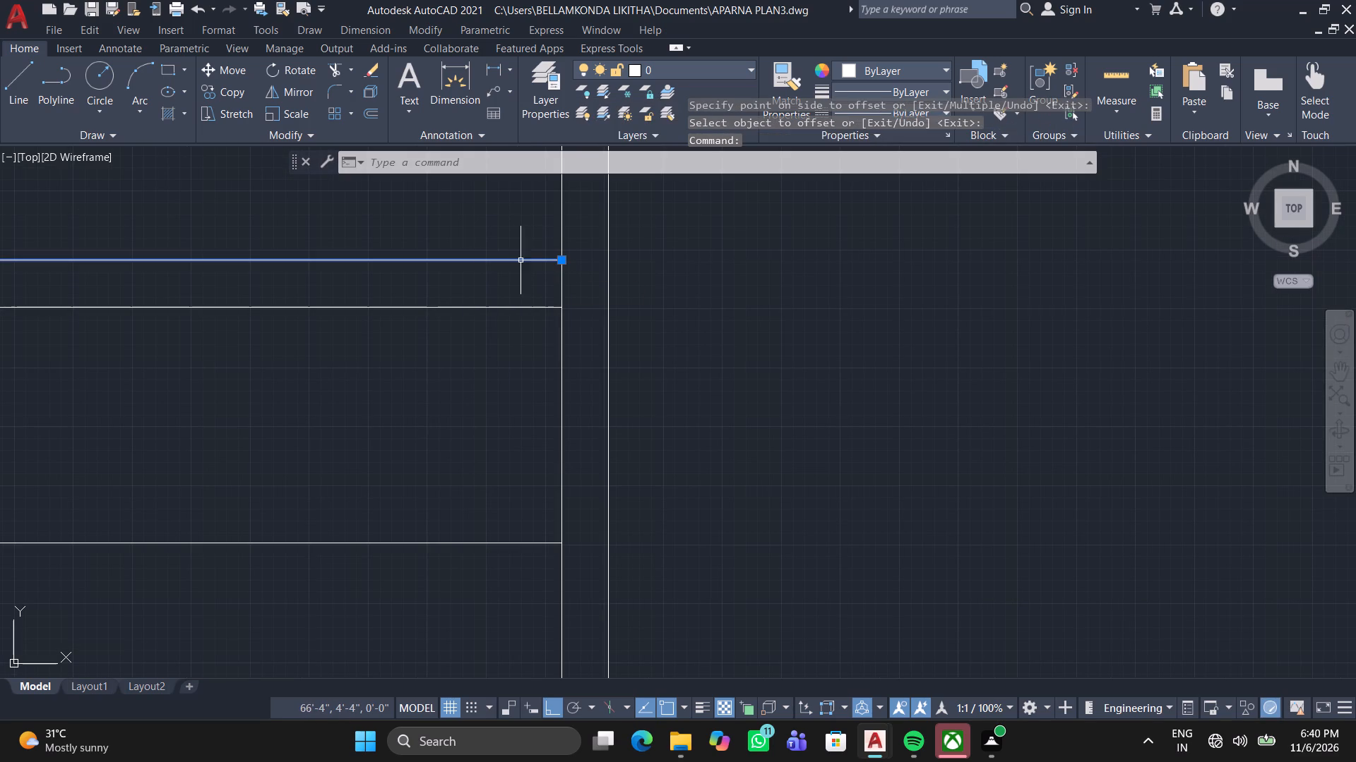
click(564, 260)
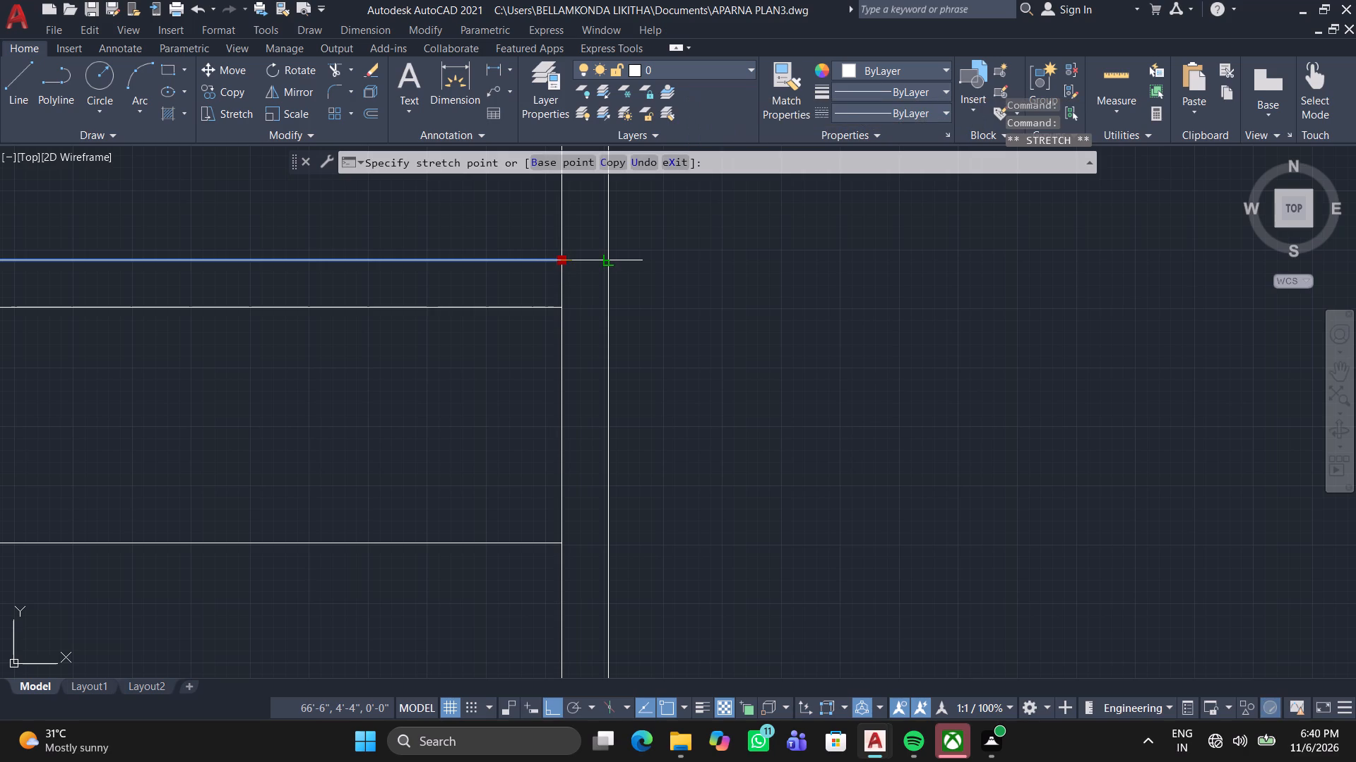
click(612, 261)
scroll(649, 326, down, 2)
middle_drag(649, 334, 774, 304)
scroll(815, 304, down, 1)
scroll(684, 312, down, 1)
middle_drag(682, 320, 922, 326)
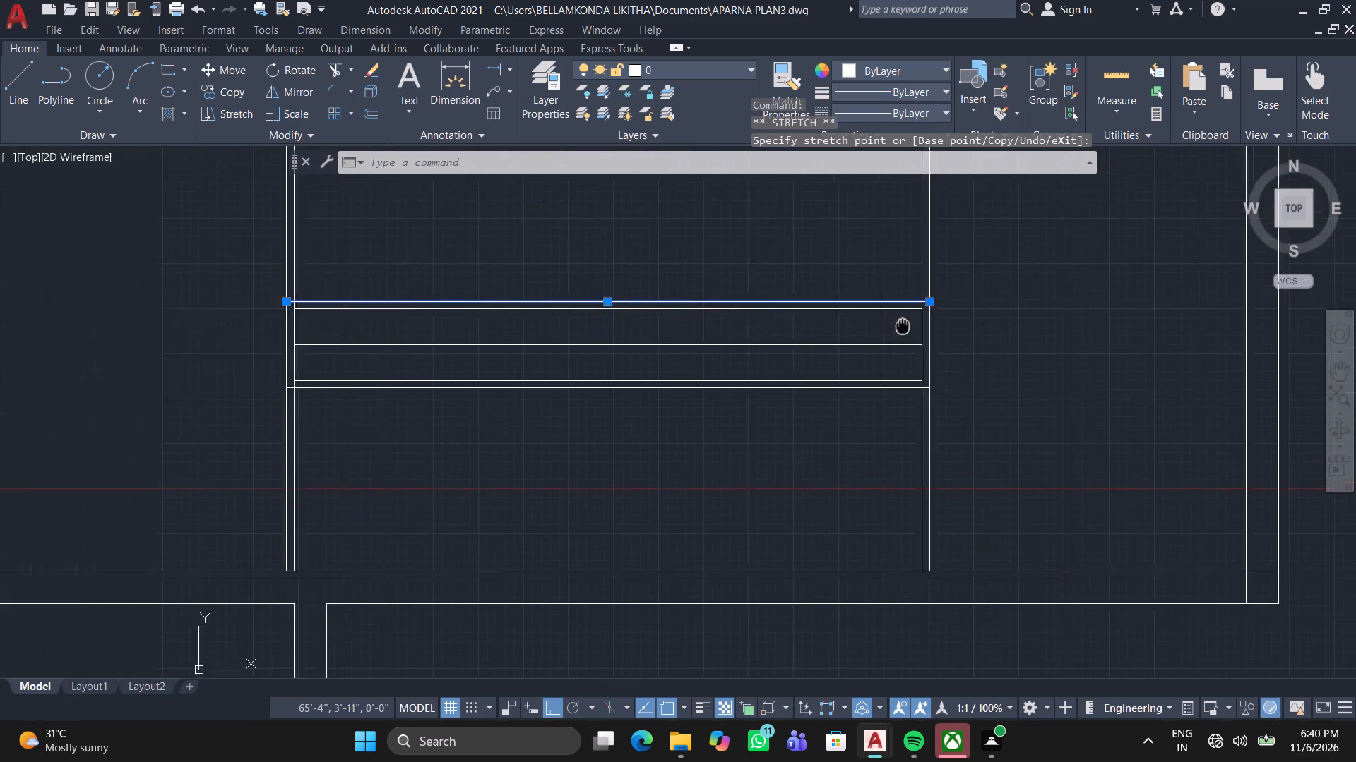
middle_drag(922, 326, 1035, 326)
key(Escape)
Trim away the parts of both double cross lines that run north and south of the central band.
scroll(436, 301, up, 1)
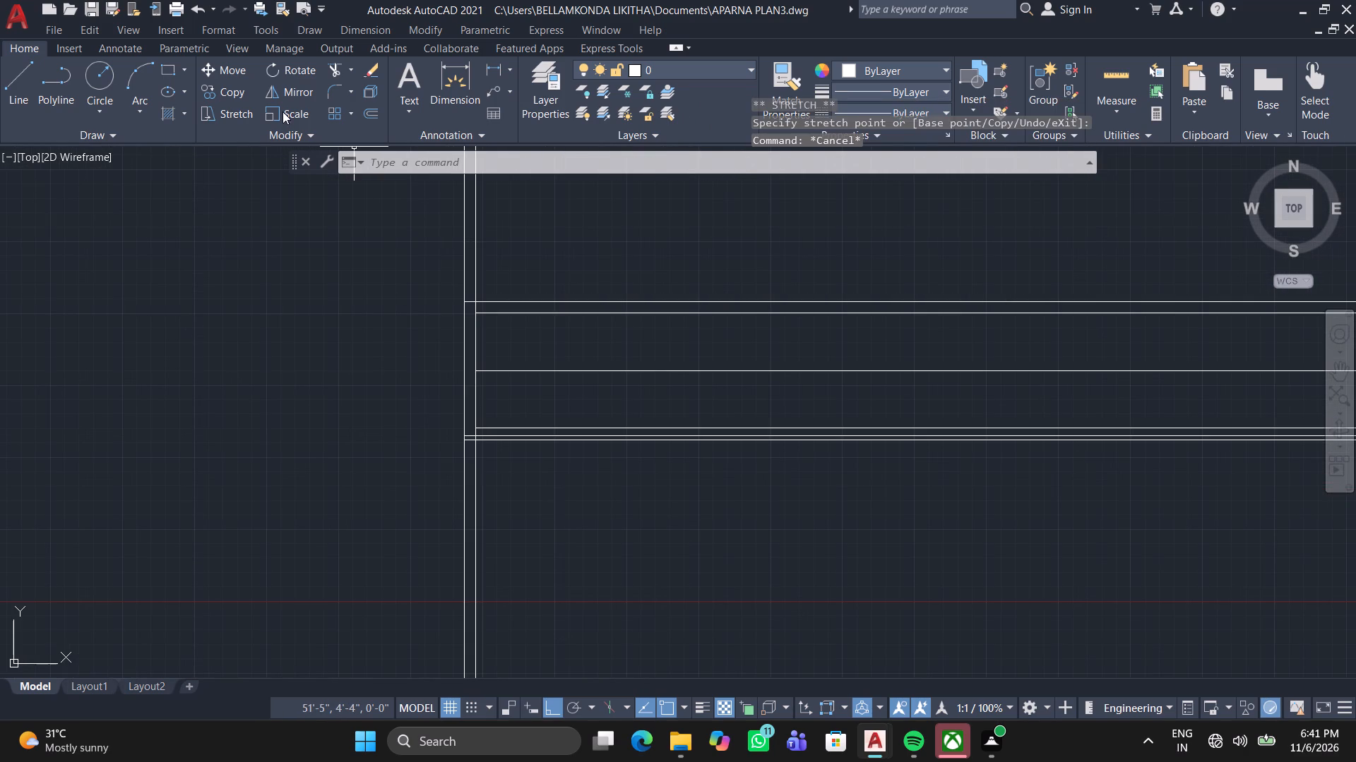
click(340, 69)
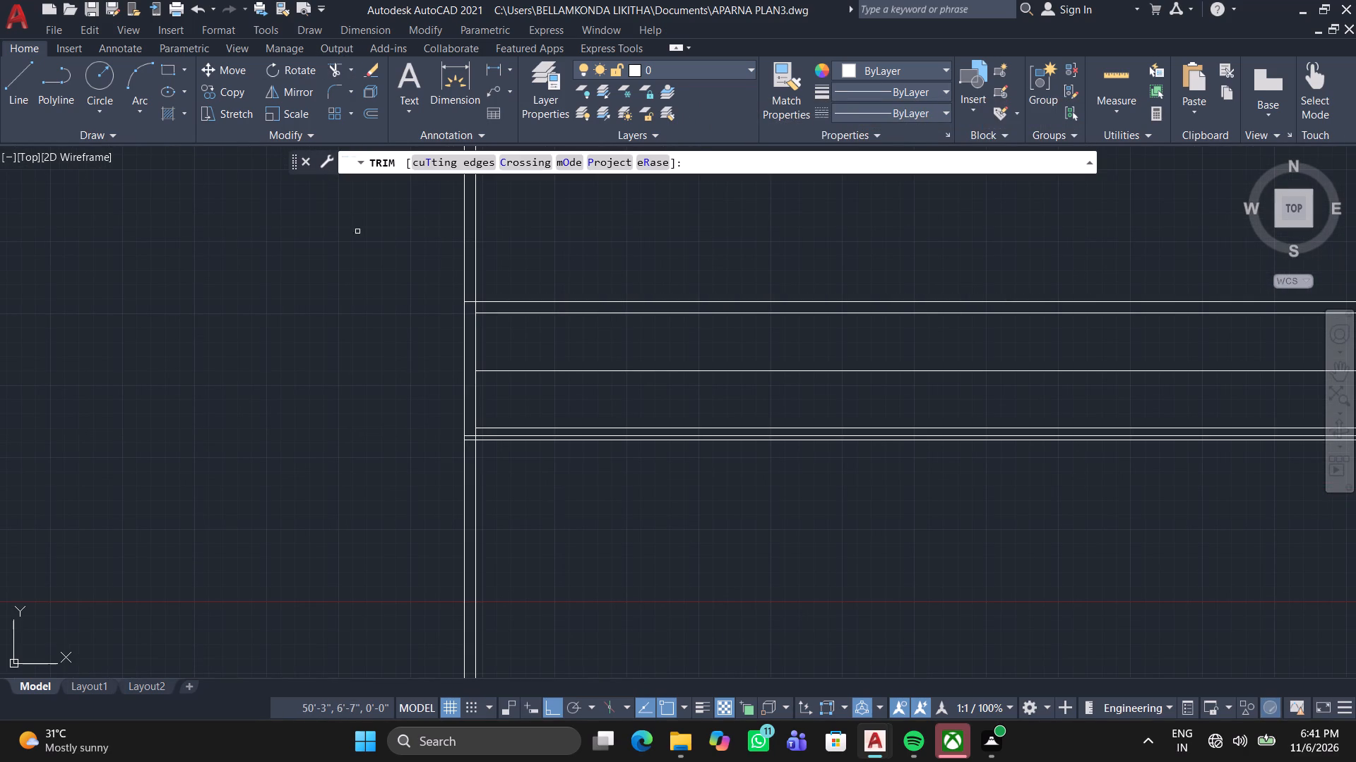
click(359, 232)
click(561, 232)
click(377, 514)
click(596, 508)
scroll(596, 508, down, 2)
middle_drag(592, 510, 453, 466)
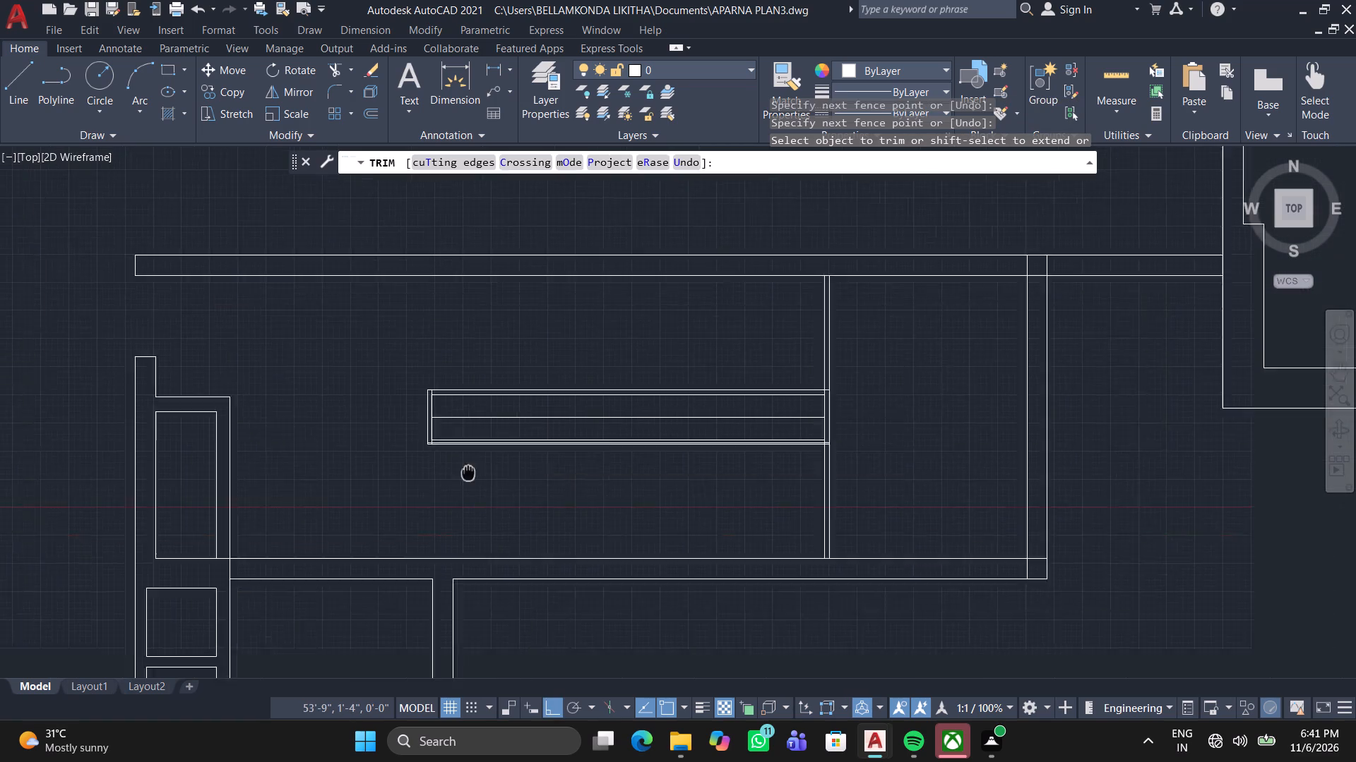
middle_drag(453, 466, 223, 405)
click(531, 425)
click(636, 418)
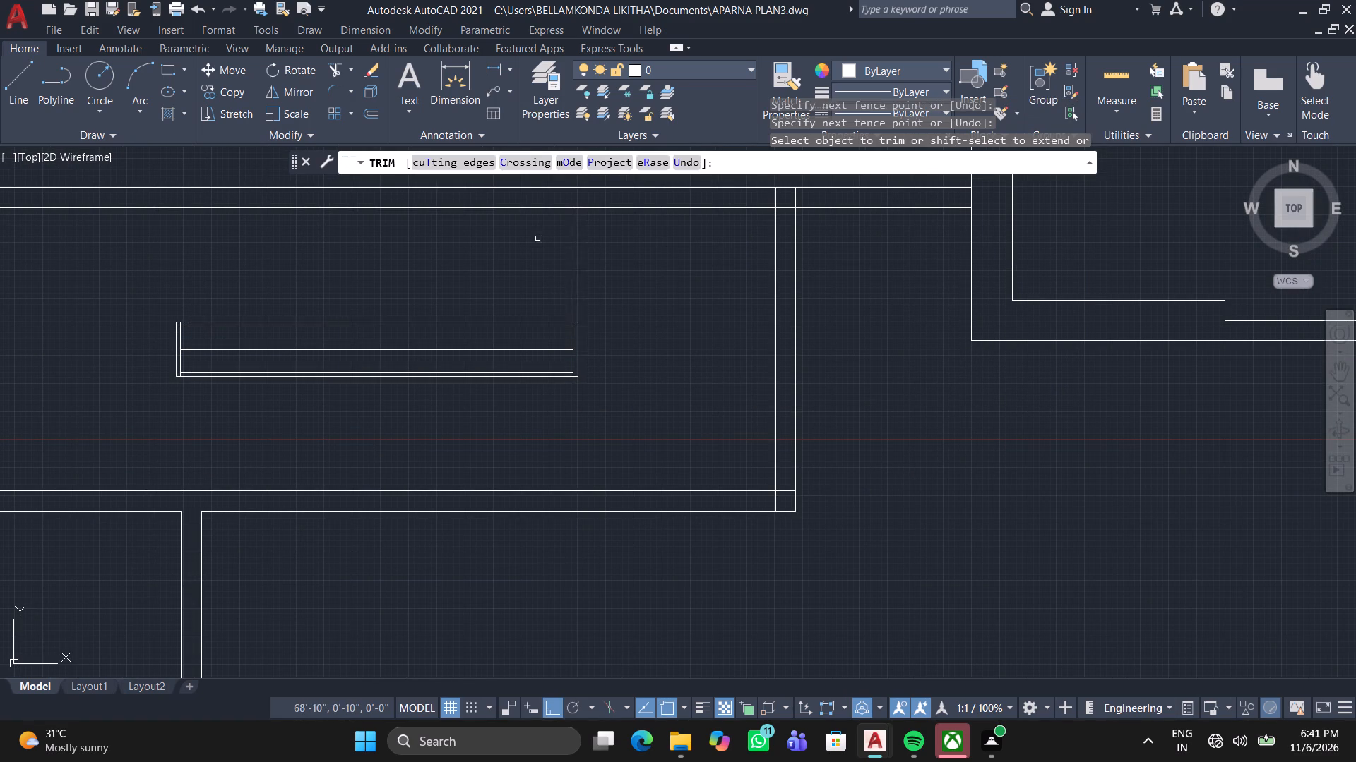
click(640, 250)
click(501, 246)
Trim the inner east cross line's stub between the two north lines at the band's northeast corner.
scroll(561, 313, up, 1)
scroll(632, 358, up, 1)
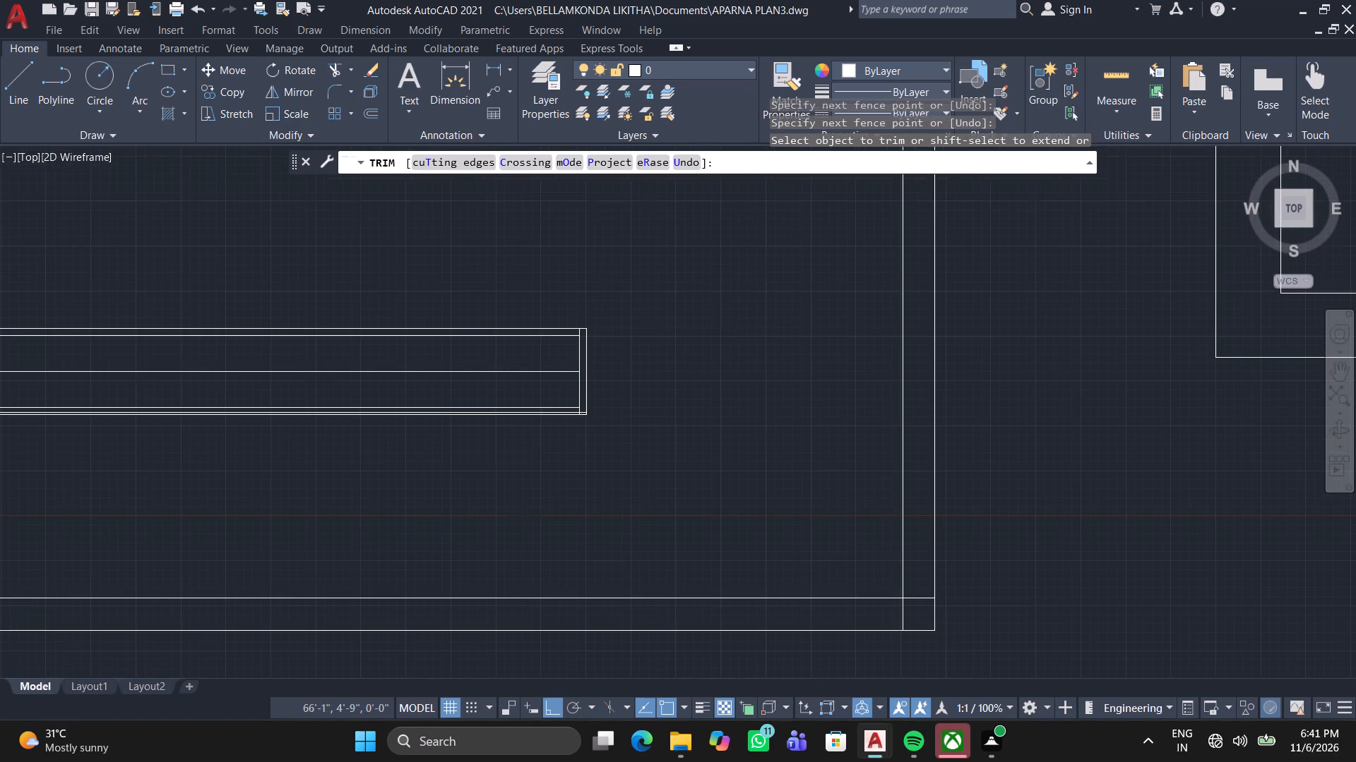
scroll(536, 318, up, 3)
click(540, 313)
click(580, 313)
Trim the extra line between the two south lines and the inner east line's stub at the band's southeast corner.
scroll(561, 346, down, 1)
middle_drag(561, 349, 561, 349)
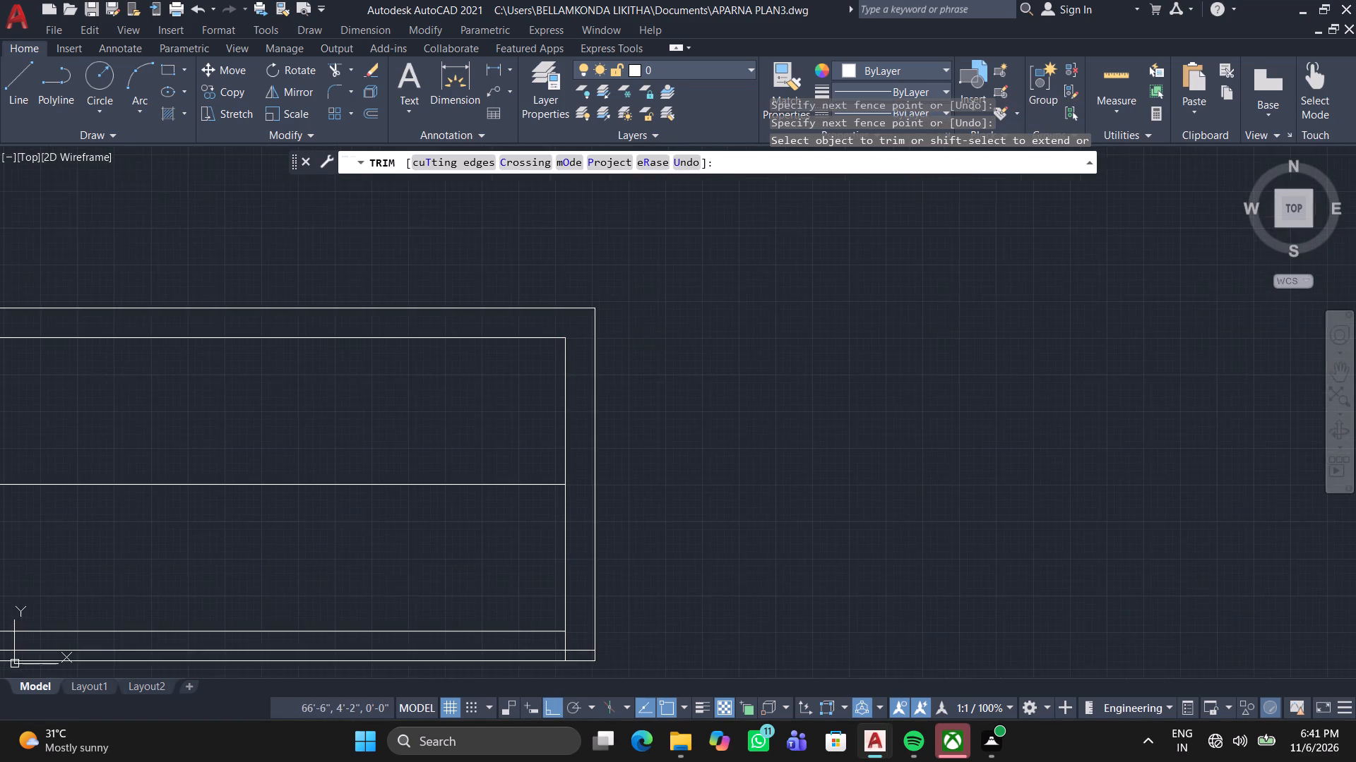
middle_drag(561, 349, 604, 264)
scroll(593, 586, up, 3)
click(669, 543)
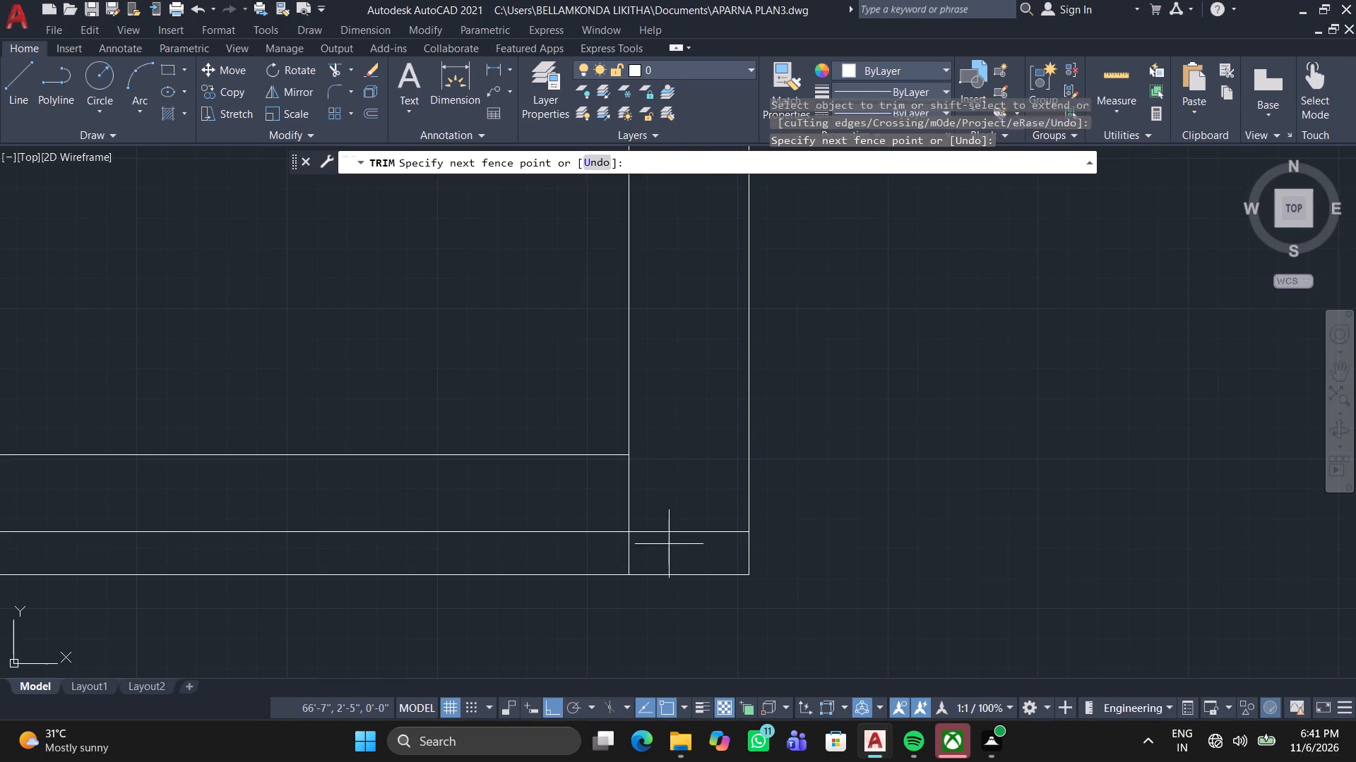
click(669, 524)
click(593, 543)
click(638, 512)
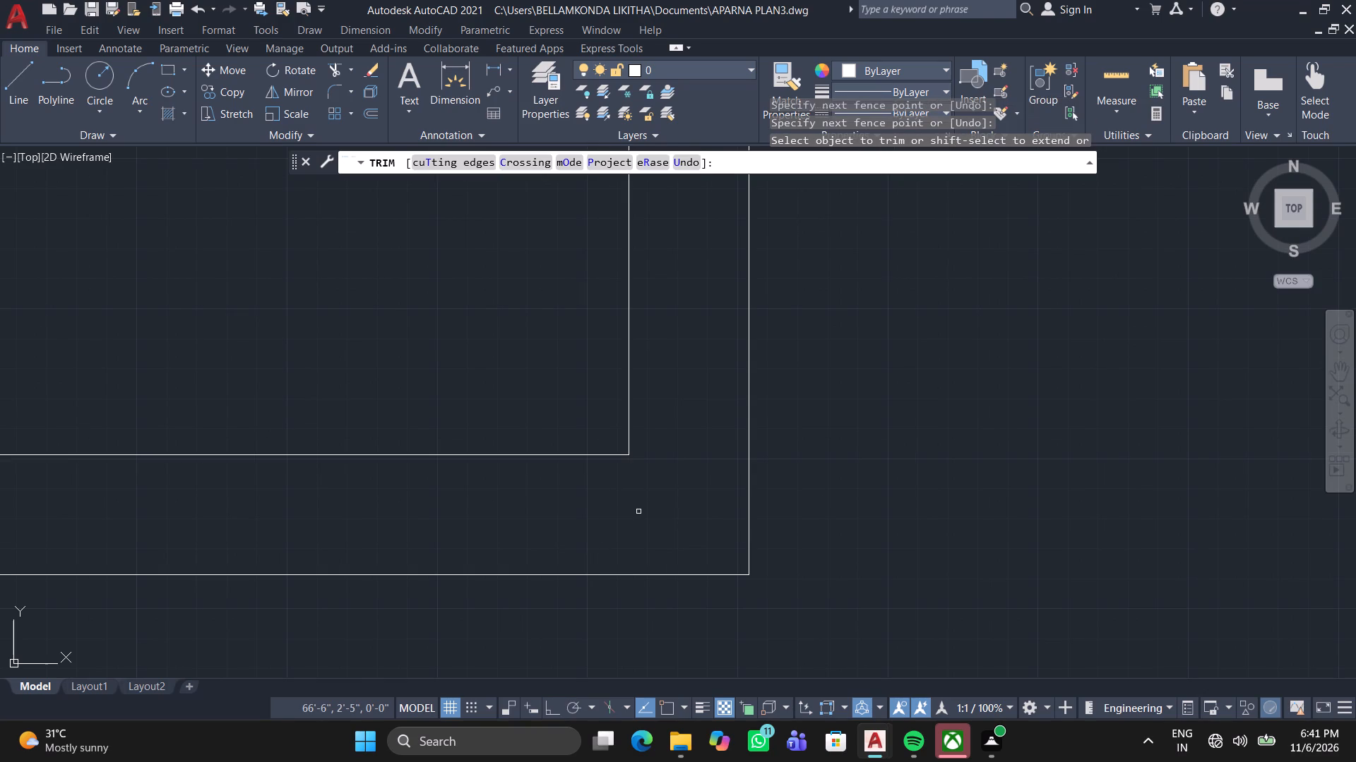
Trim the inner west cross line's stubs at the band's southwest and northwest corners, and finish trimming.
scroll(594, 533, down, 2)
middle_drag(594, 533, 620, 512)
scroll(620, 512, down, 2)
middle_drag(436, 509, 1321, 389)
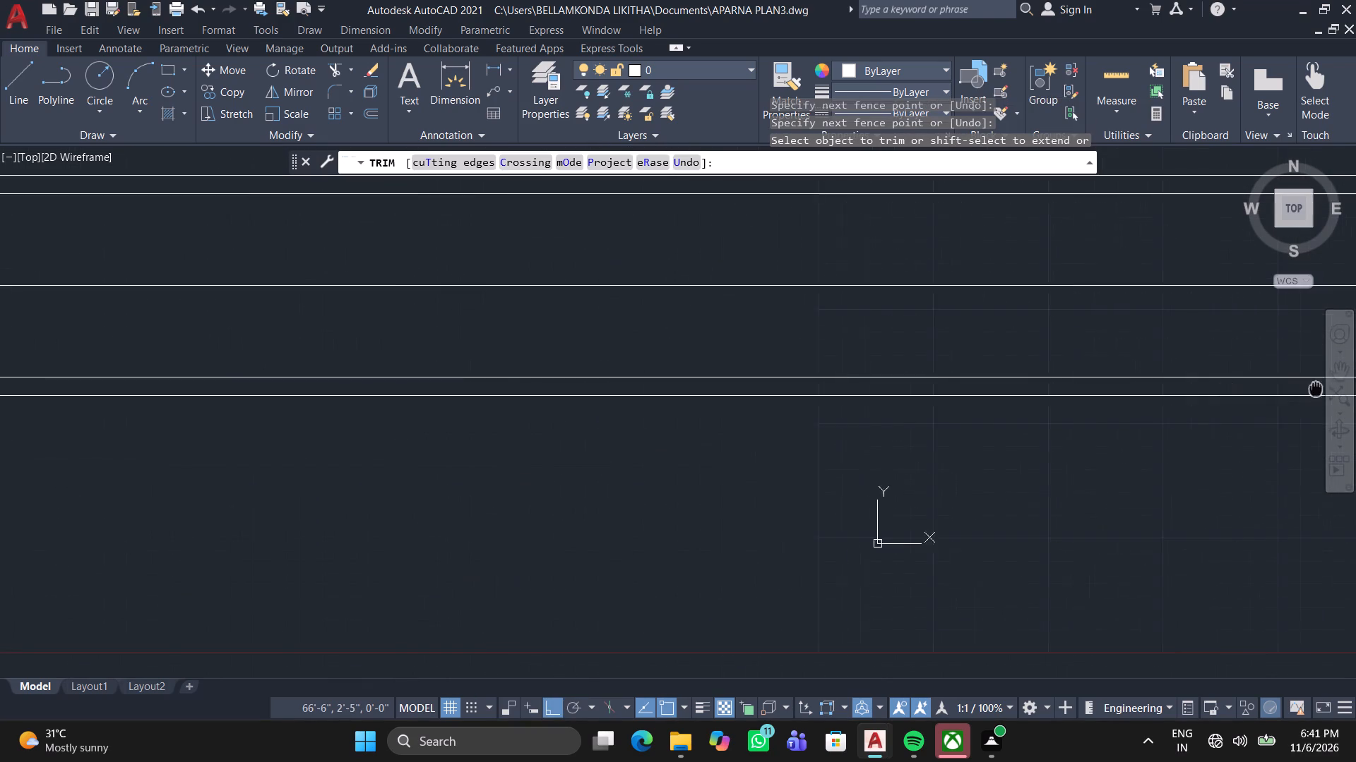
middle_drag(1321, 389, 1333, 389)
middle_drag(95, 349, 1131, 407)
scroll(891, 468, up, 2)
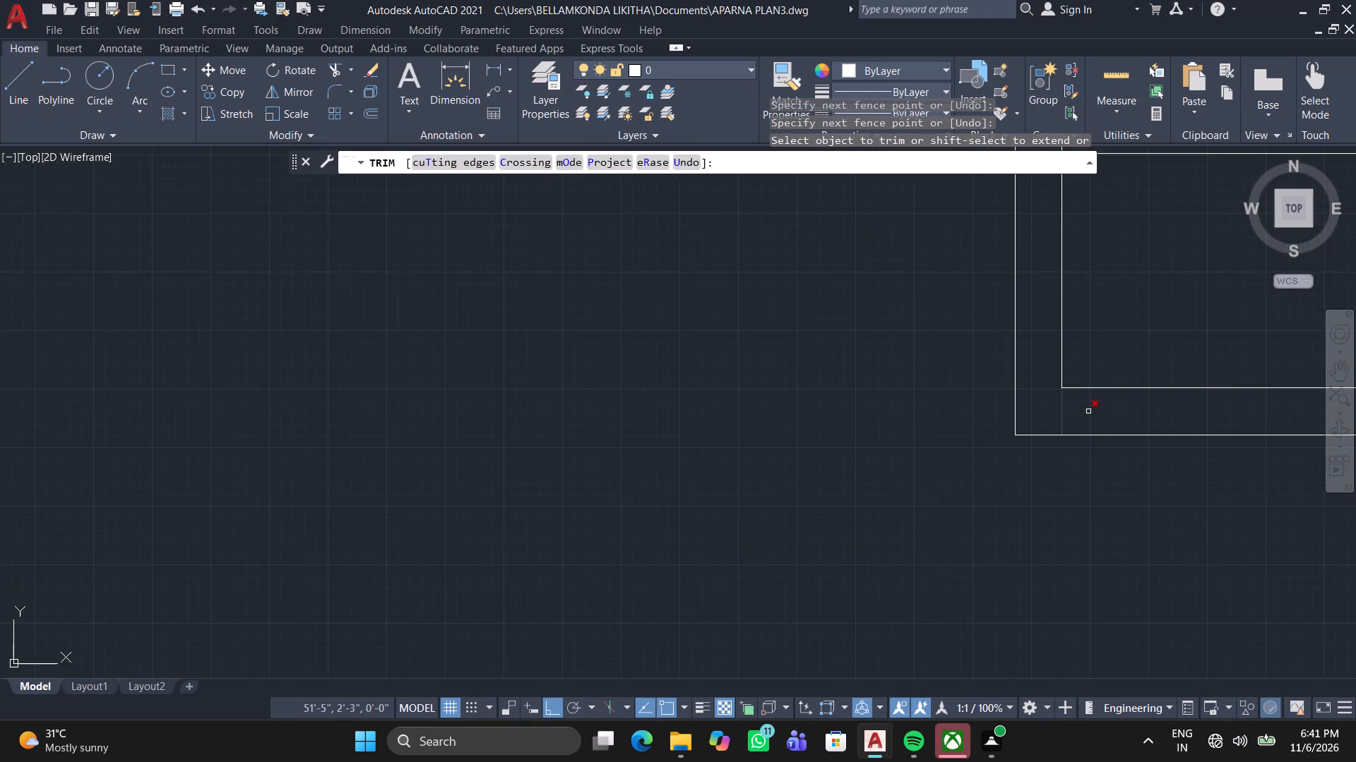
middle_drag(1090, 413, 903, 452)
scroll(903, 452, up, 3)
click(786, 424)
scroll(730, 381, down, 3)
middle_drag(921, 265, 921, 274)
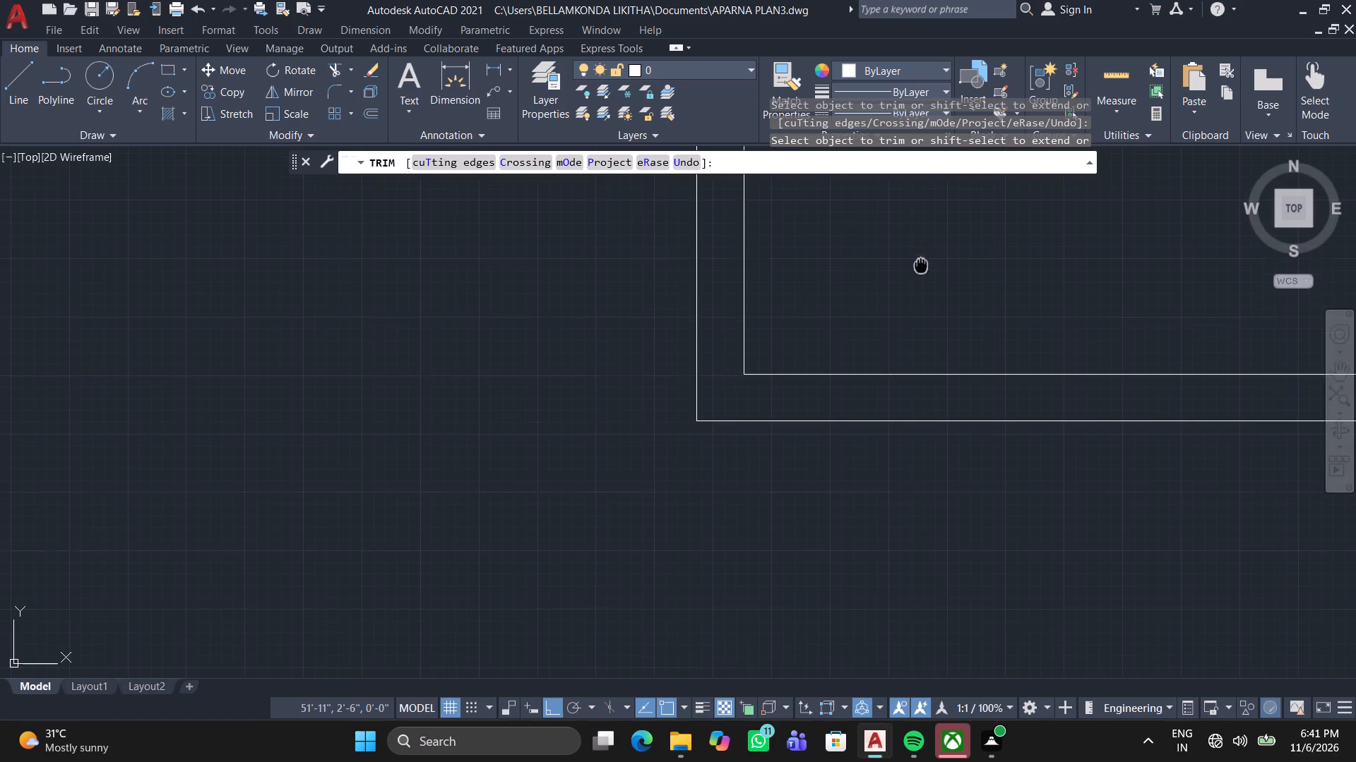
middle_drag(921, 274, 820, 593)
click(612, 219)
click(677, 211)
scroll(677, 211, down, 3)
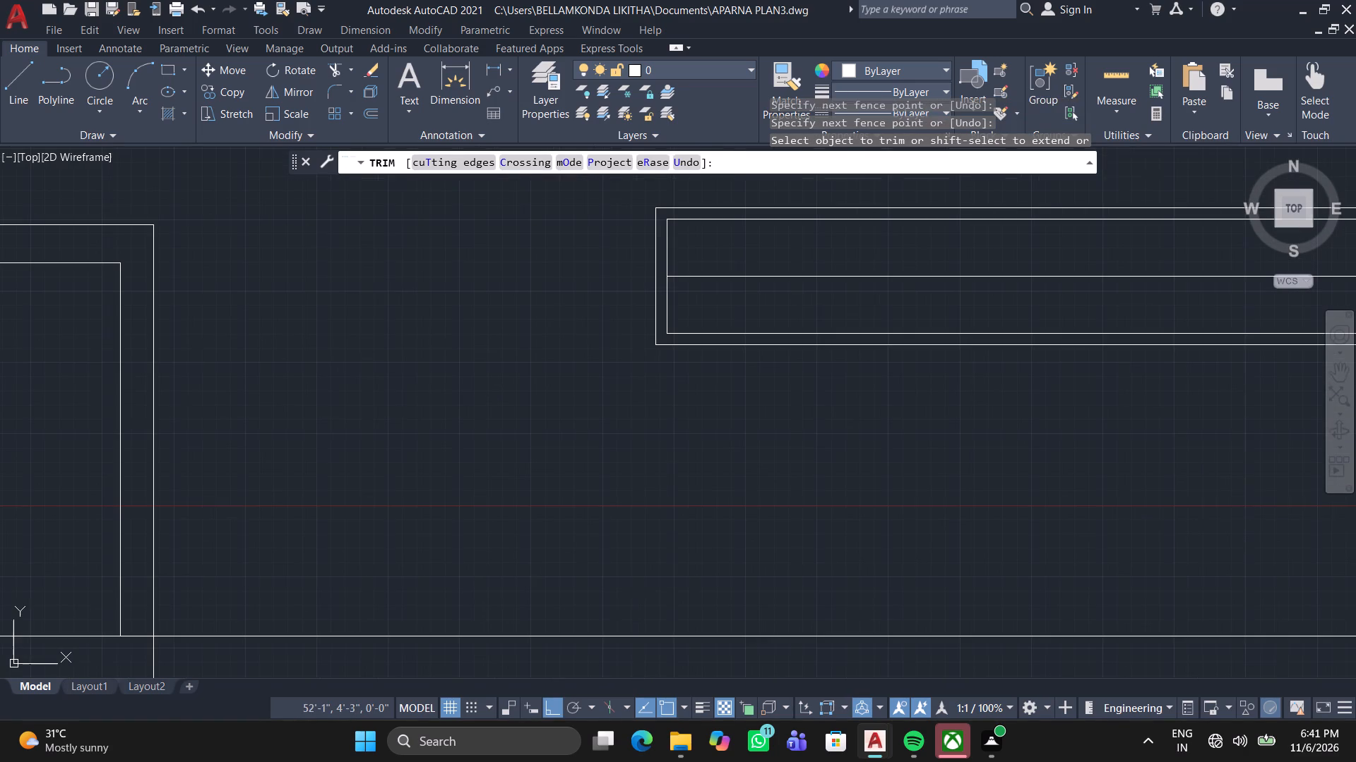
middle_drag(698, 413, 401, 438)
key(Escape)
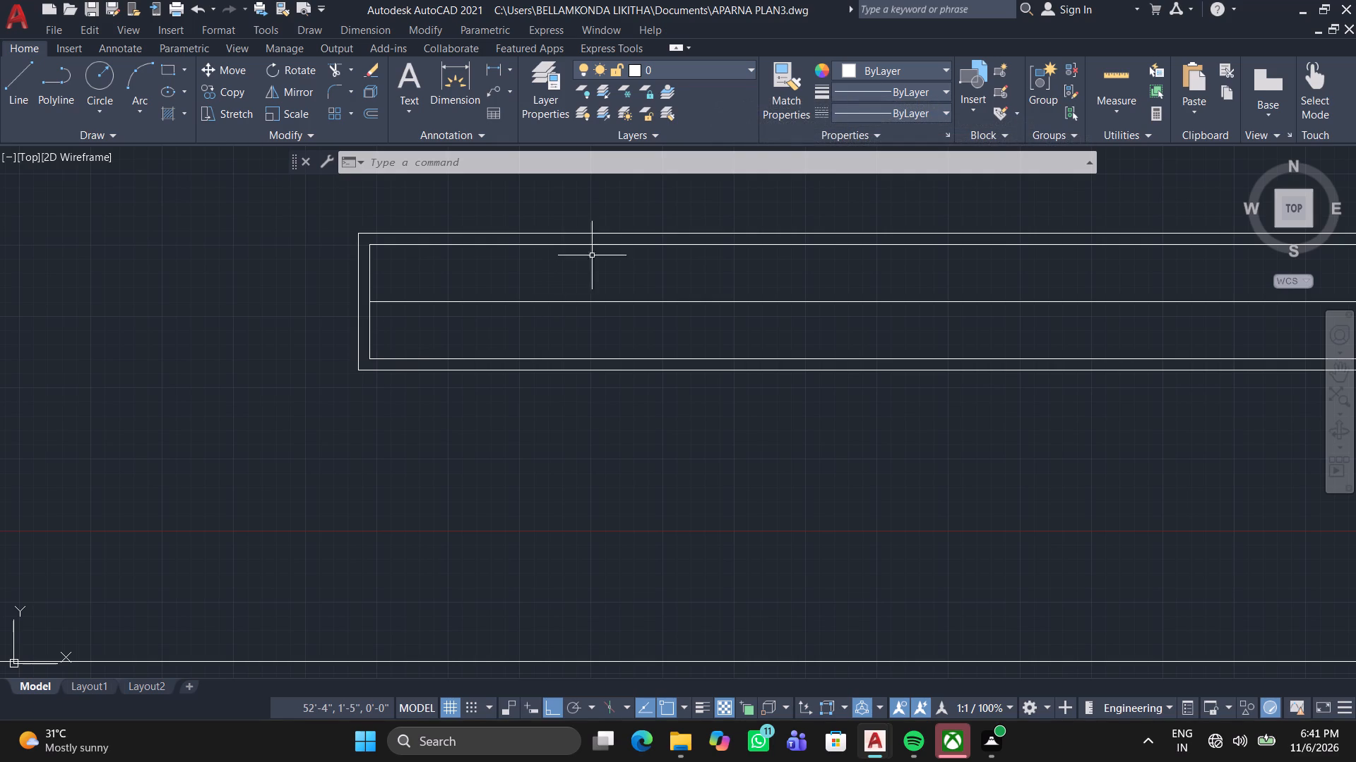
Offset the band's middle line by 4.5 to both its north and south sides.
click(372, 111)
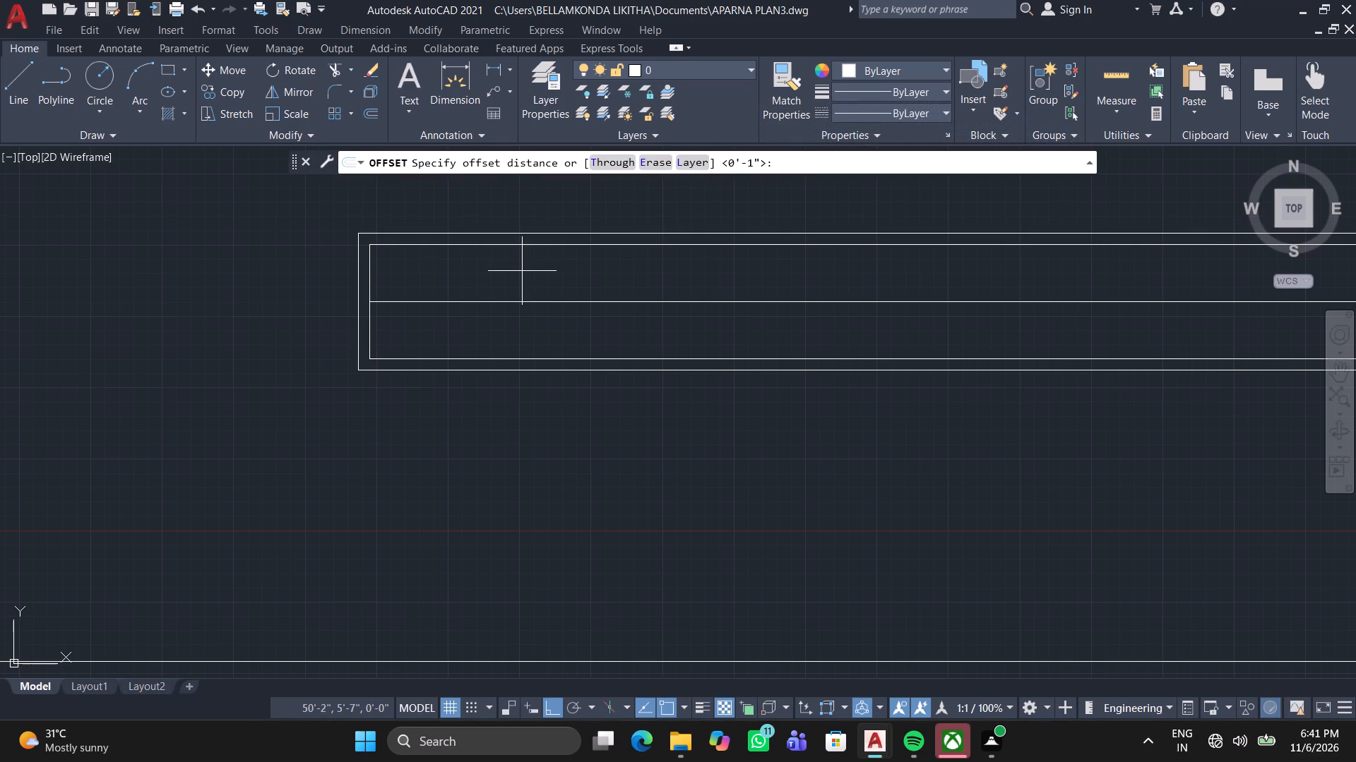
text(4.5)
key(Return)
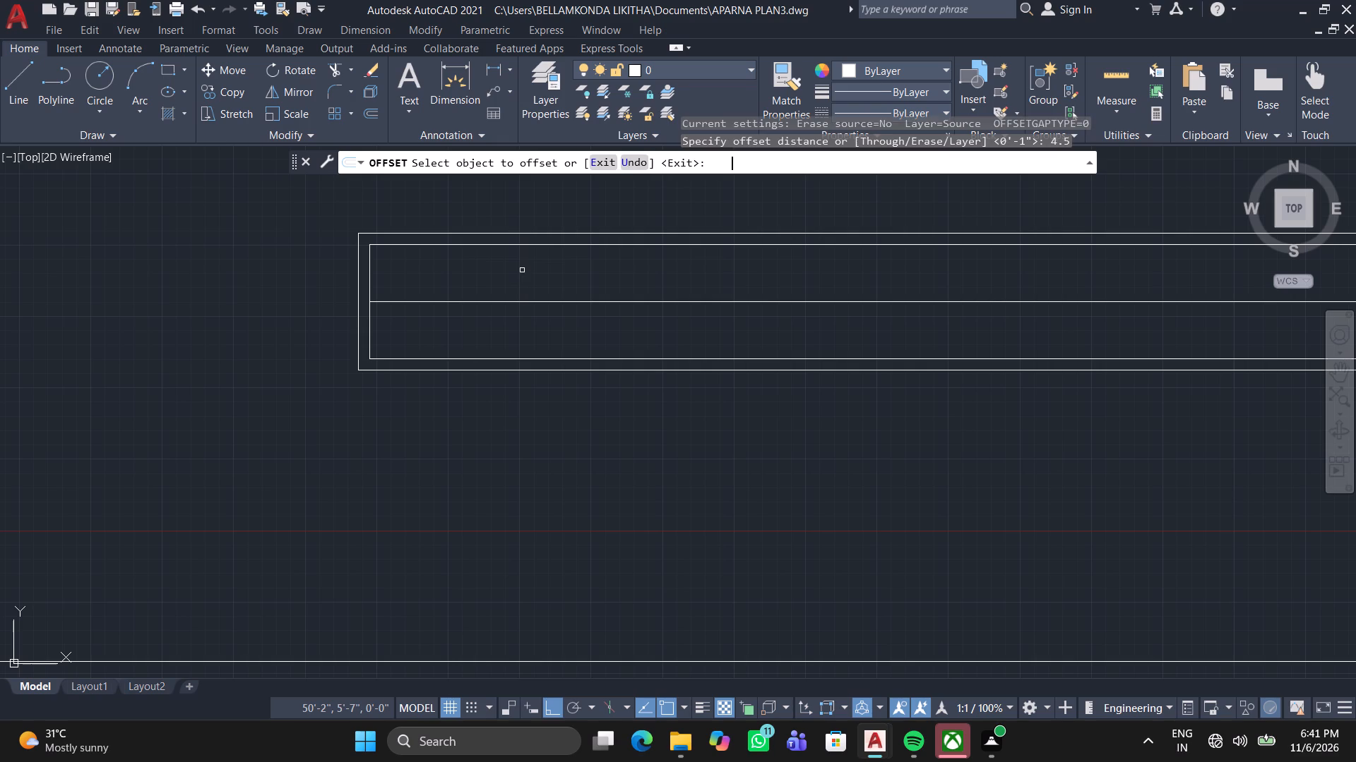
click(552, 303)
click(576, 267)
click(576, 306)
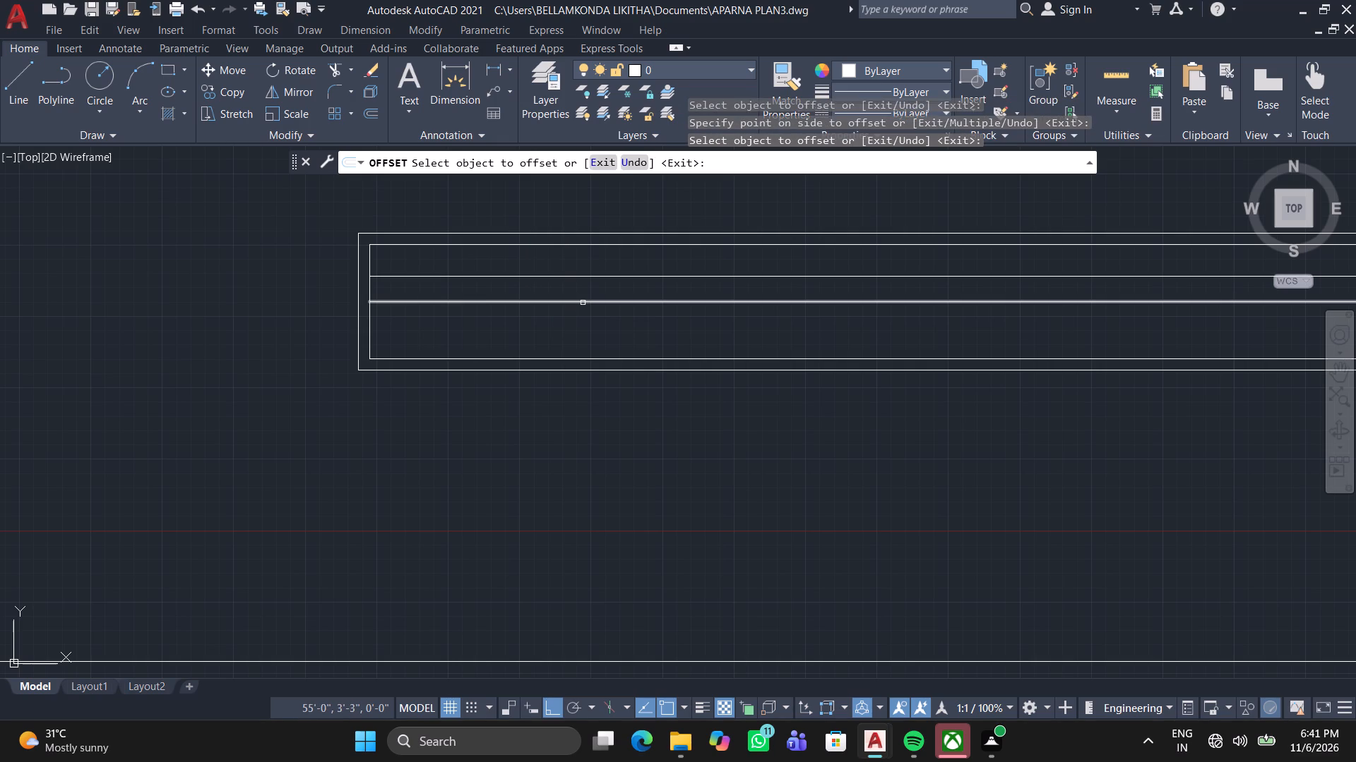
click(583, 302)
click(581, 329)
Offset the band's inner east line westward by 4.5.
middle_drag(712, 325, 198, 373)
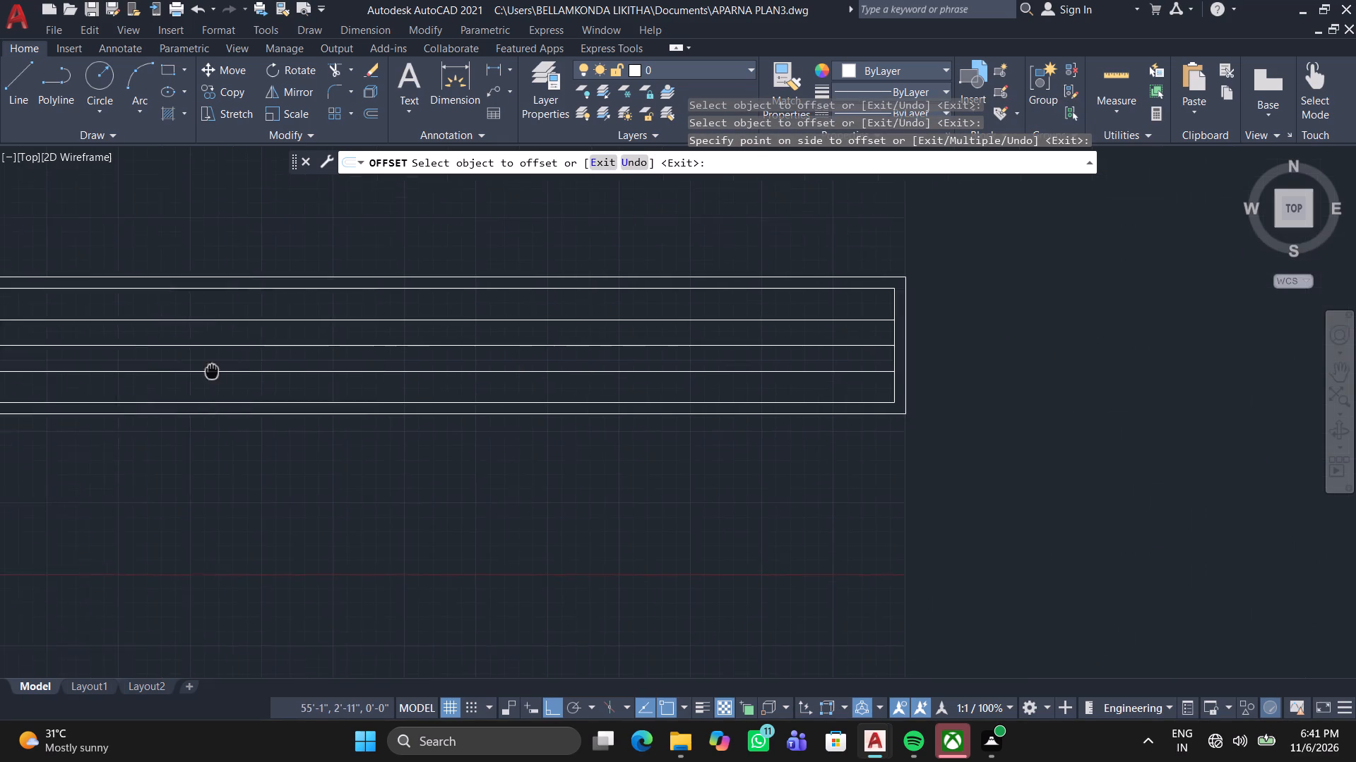
middle_drag(198, 373, 96, 388)
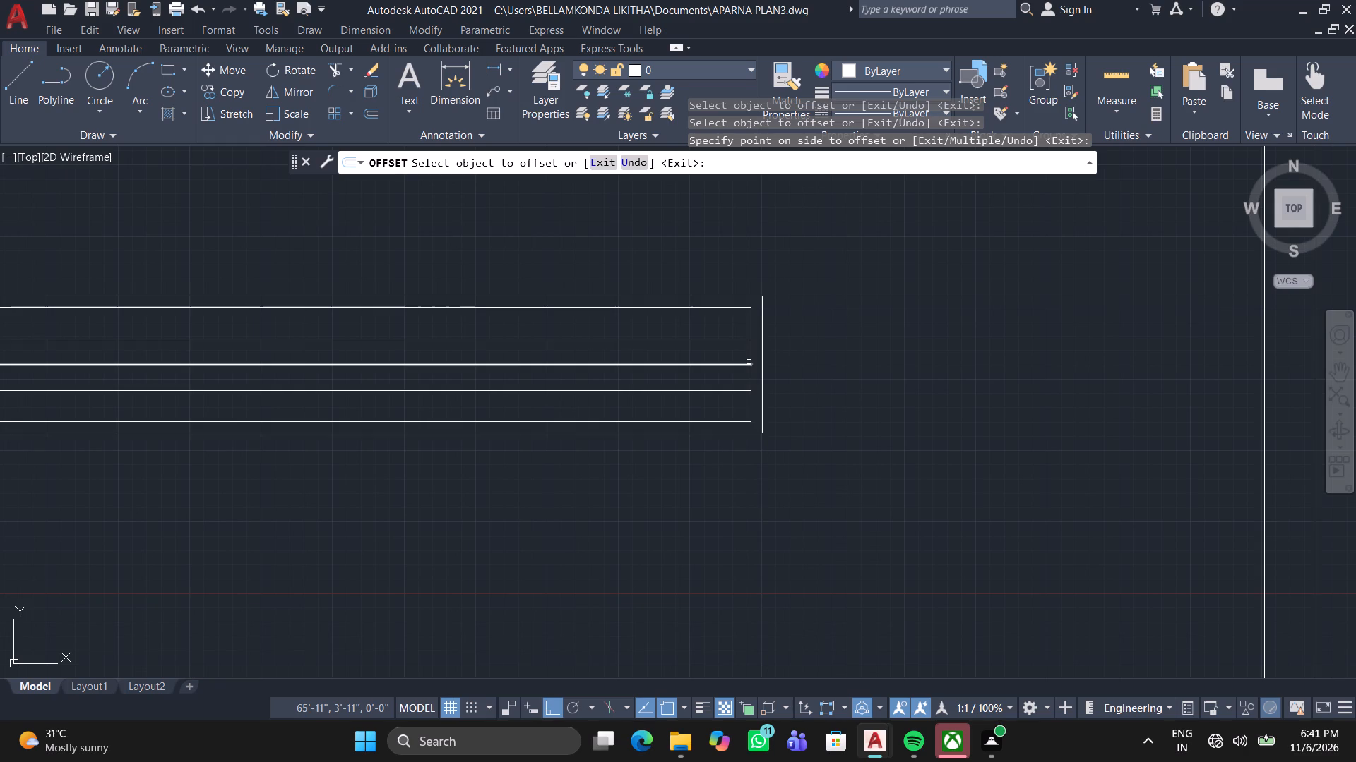
click(752, 354)
click(673, 350)
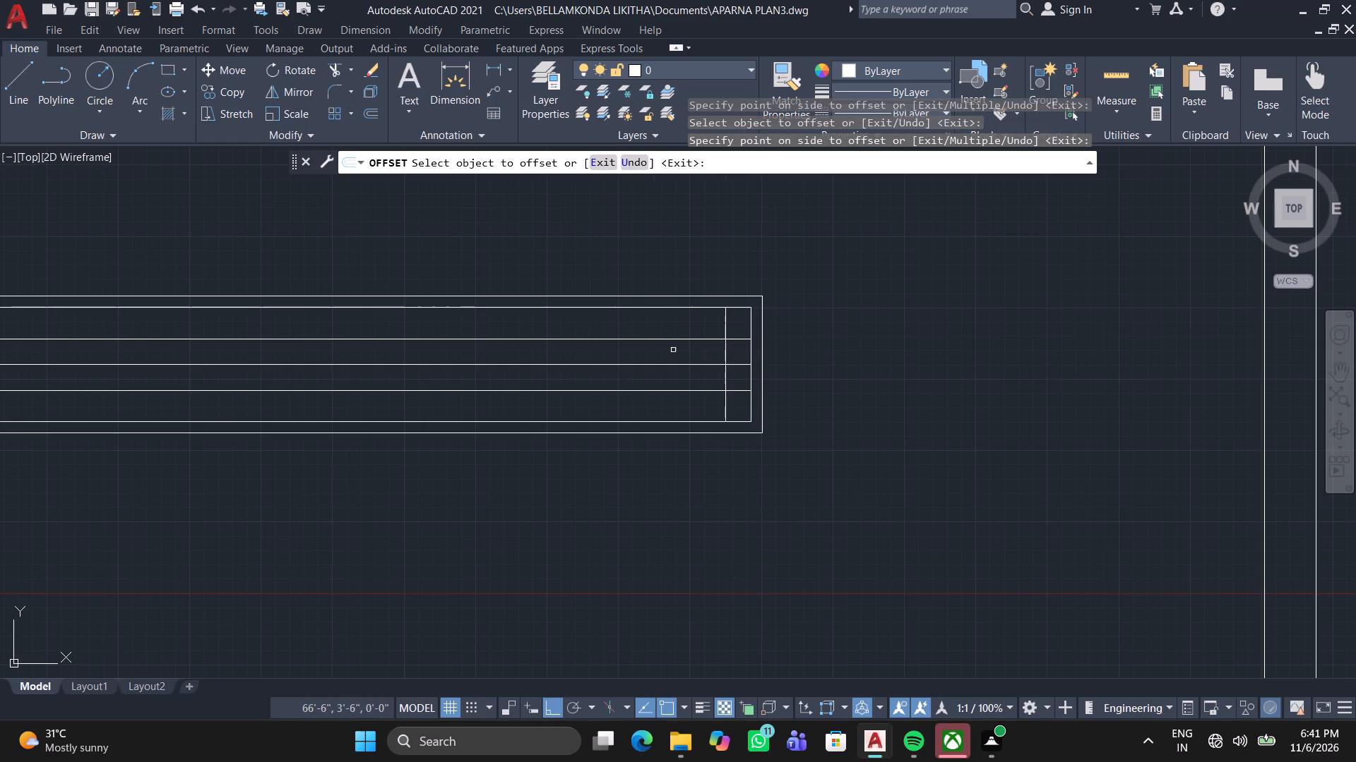
key(space)
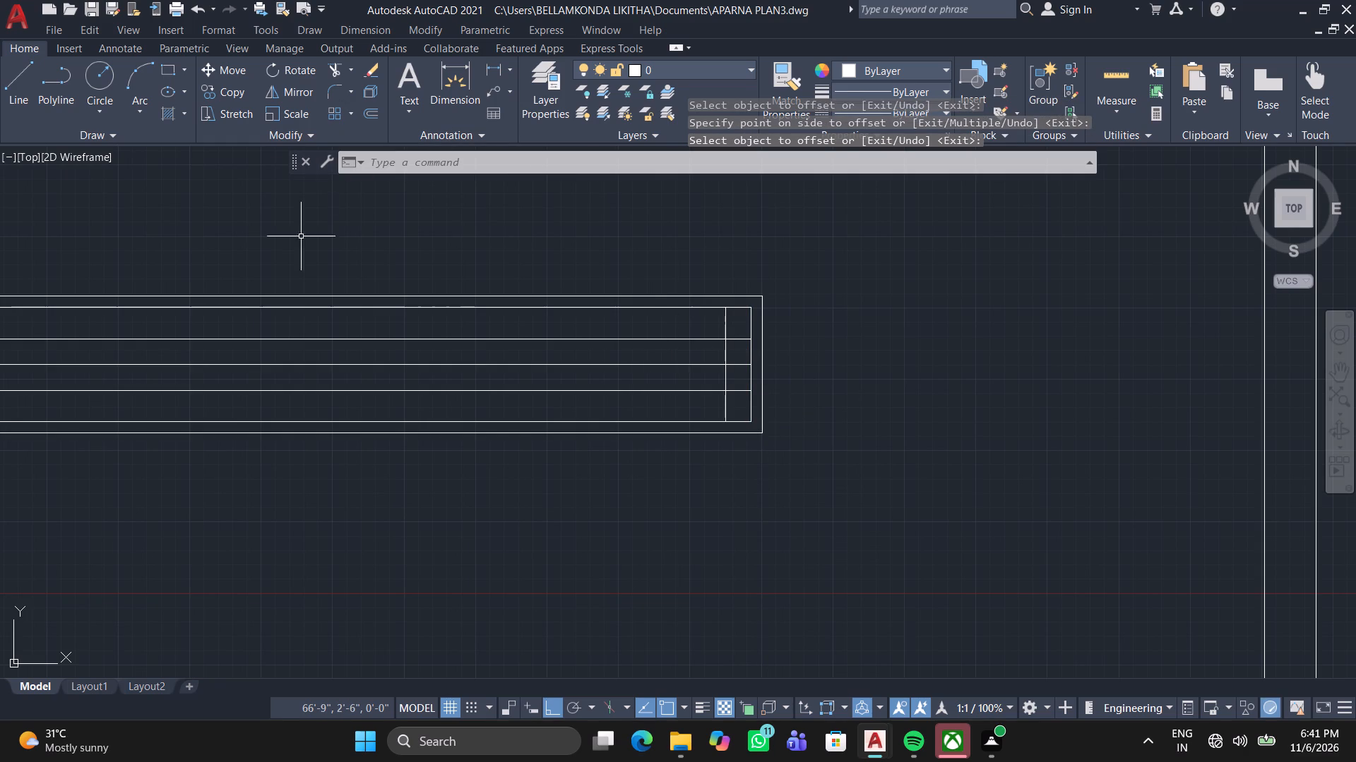
Draw a vertical line from the corner of the passage's west wall line north to the band's upper offset line.
middle_drag(307, 286, 766, 246)
scroll(624, 231, down, 1)
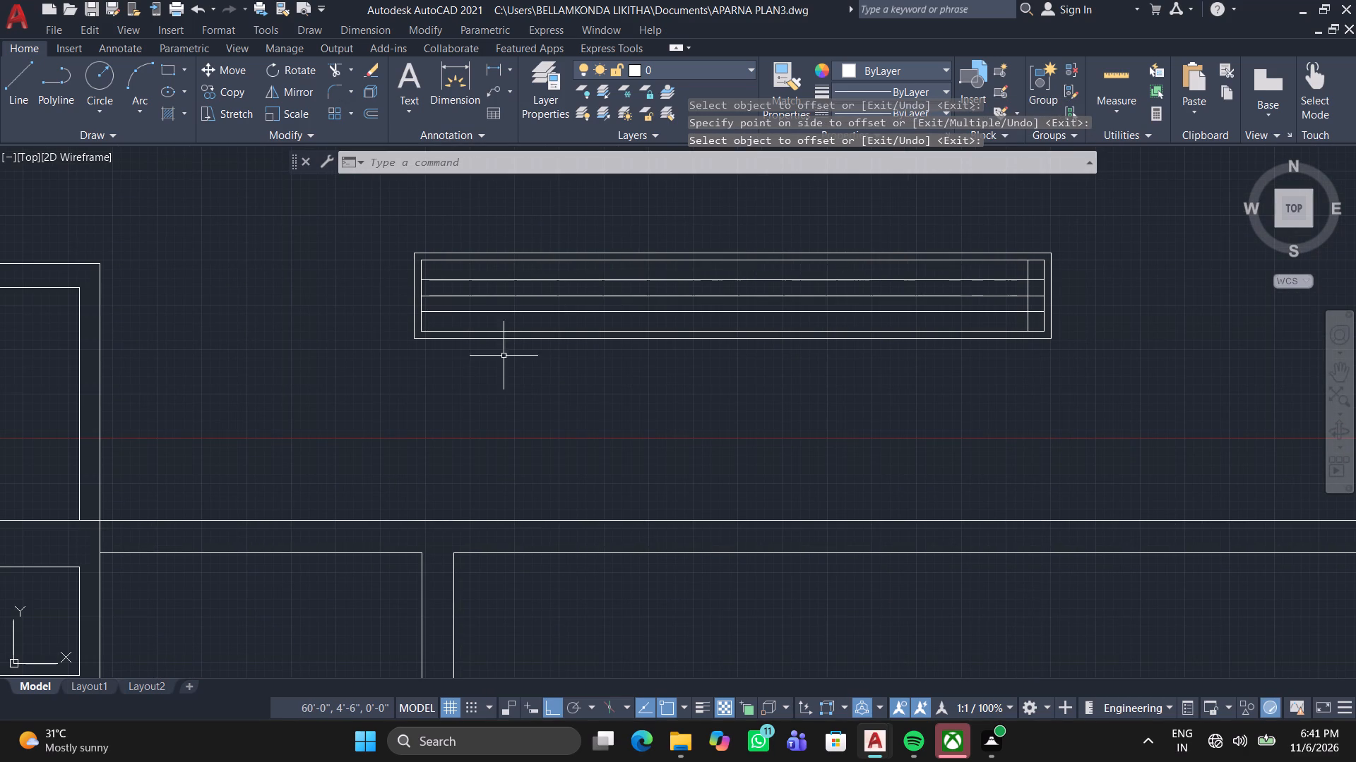
click(19, 95)
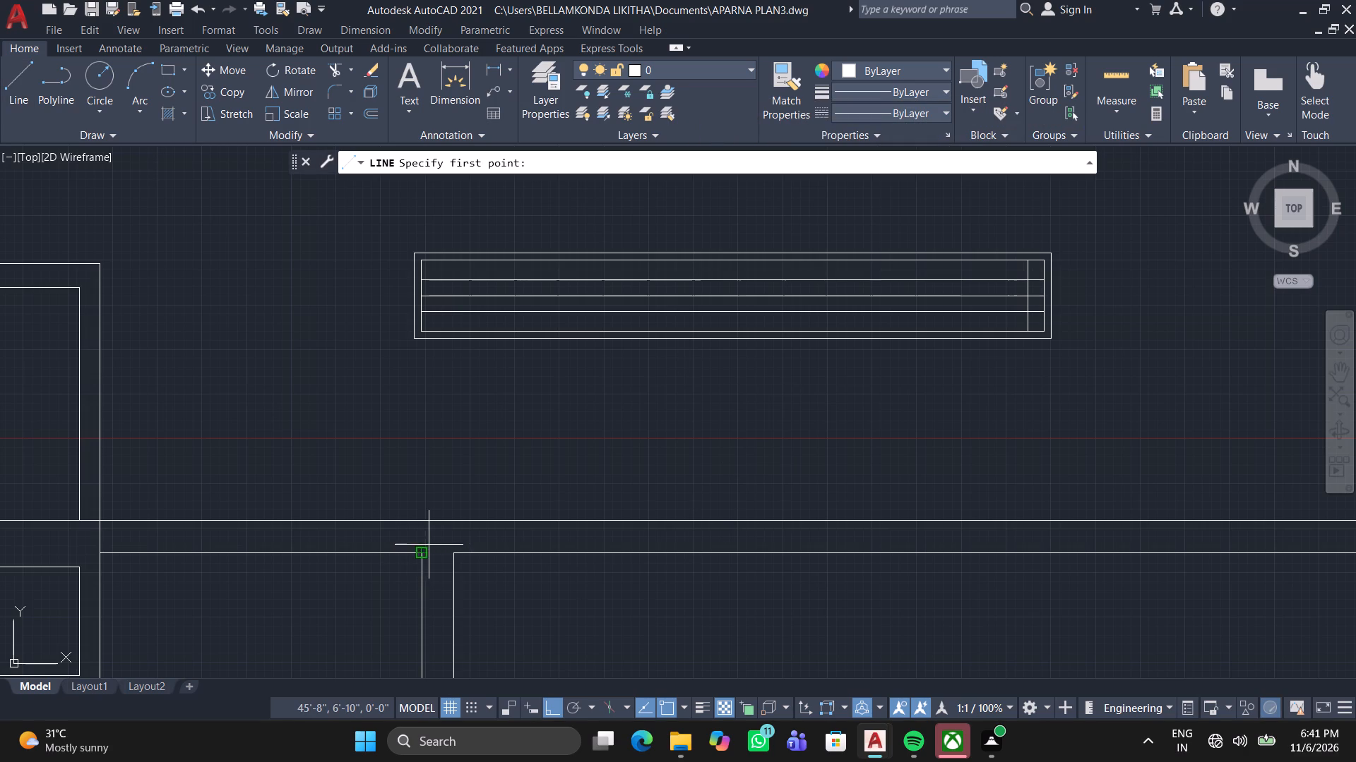
scroll(429, 545, up, 2)
click(409, 566)
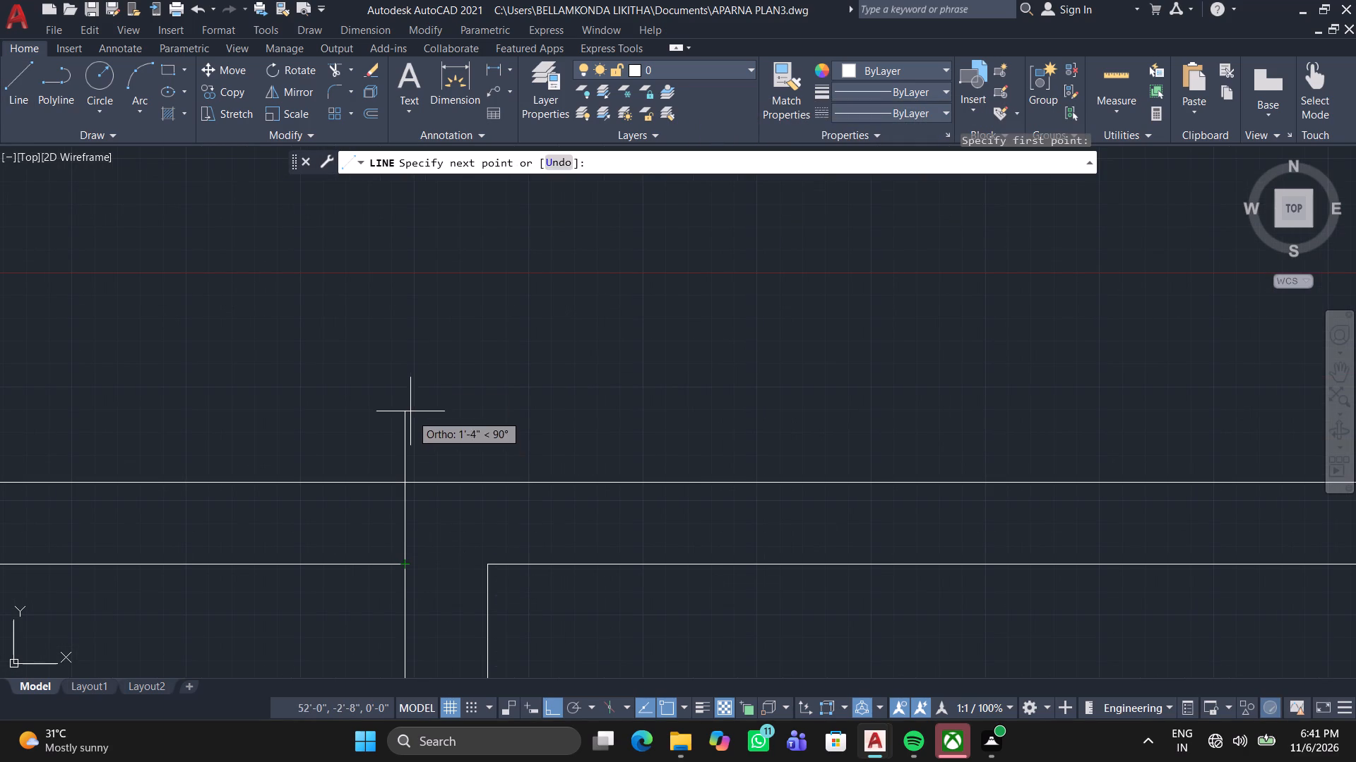
middle_drag(414, 369, 456, 524)
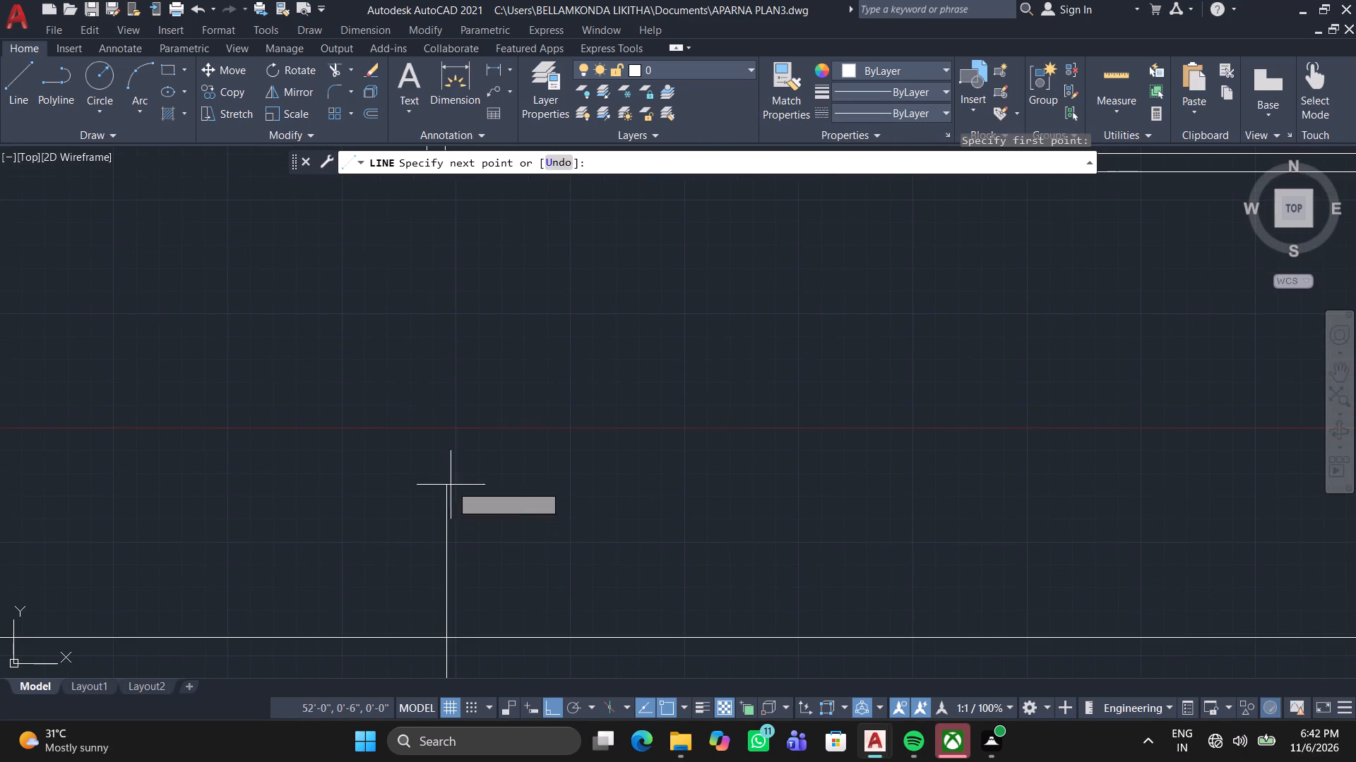
middle_drag(435, 356, 473, 572)
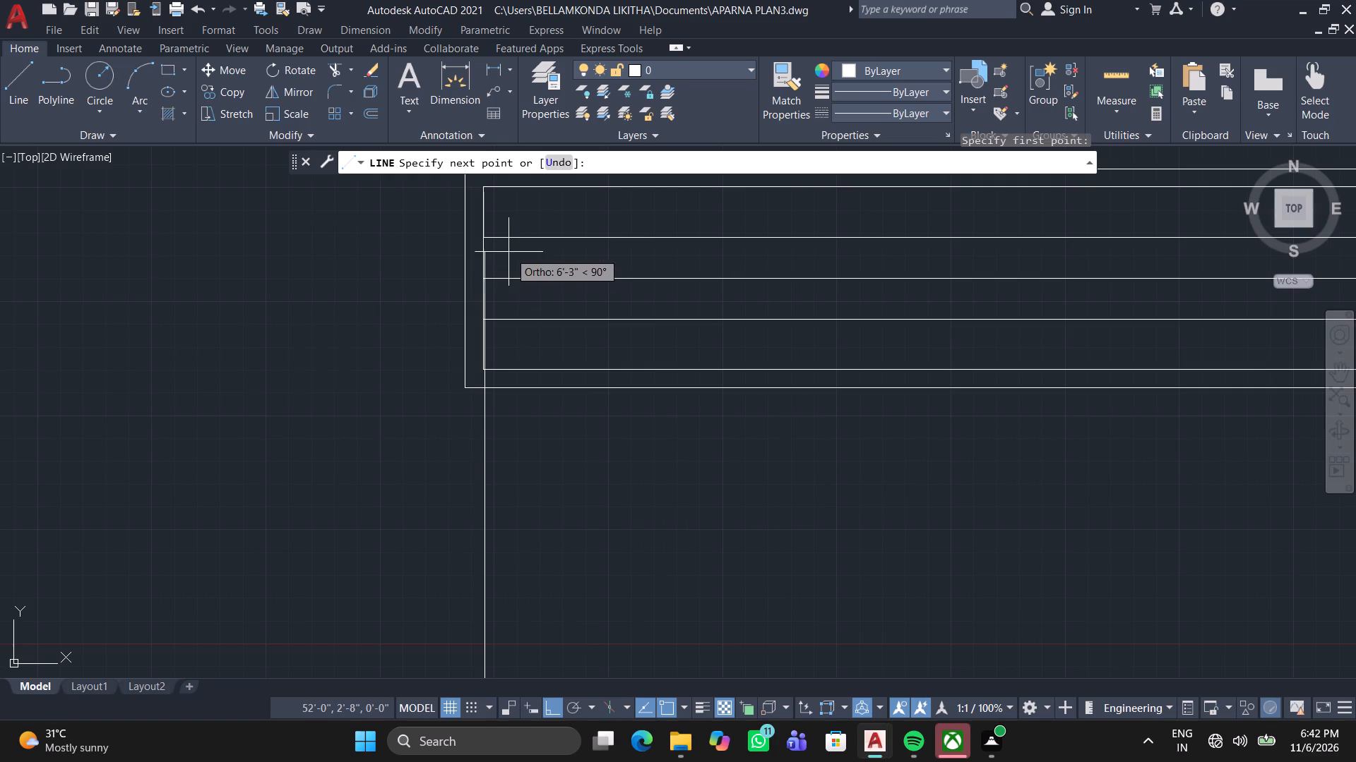
scroll(488, 241, up, 3)
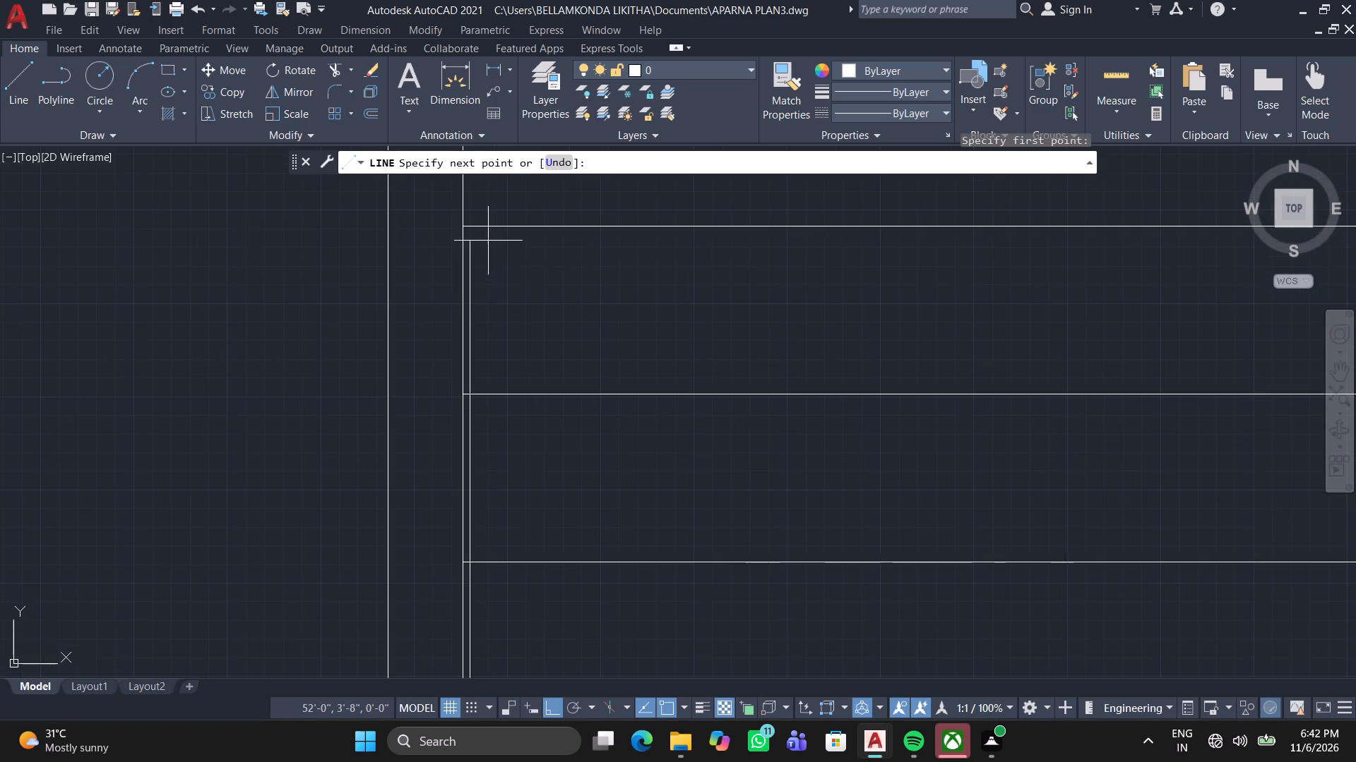
scroll(477, 227, up, 2)
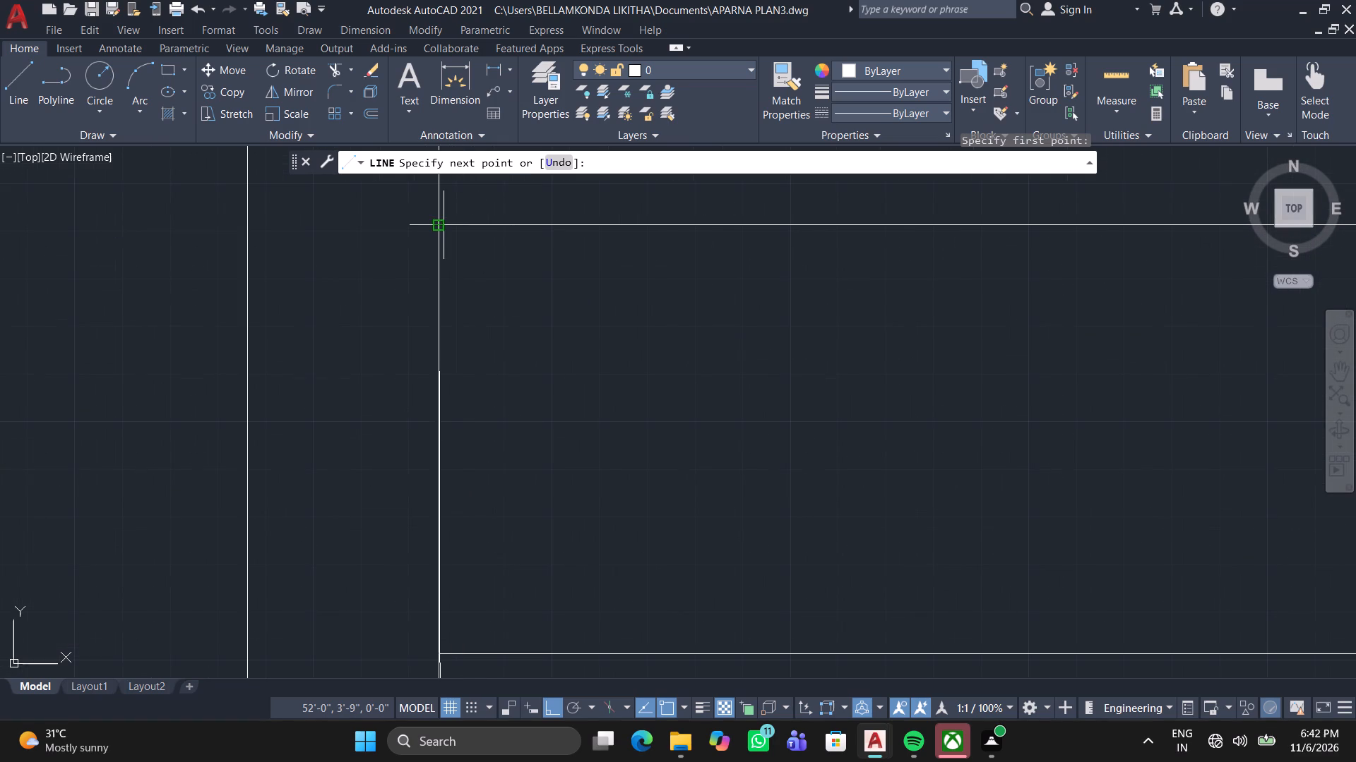
click(458, 225)
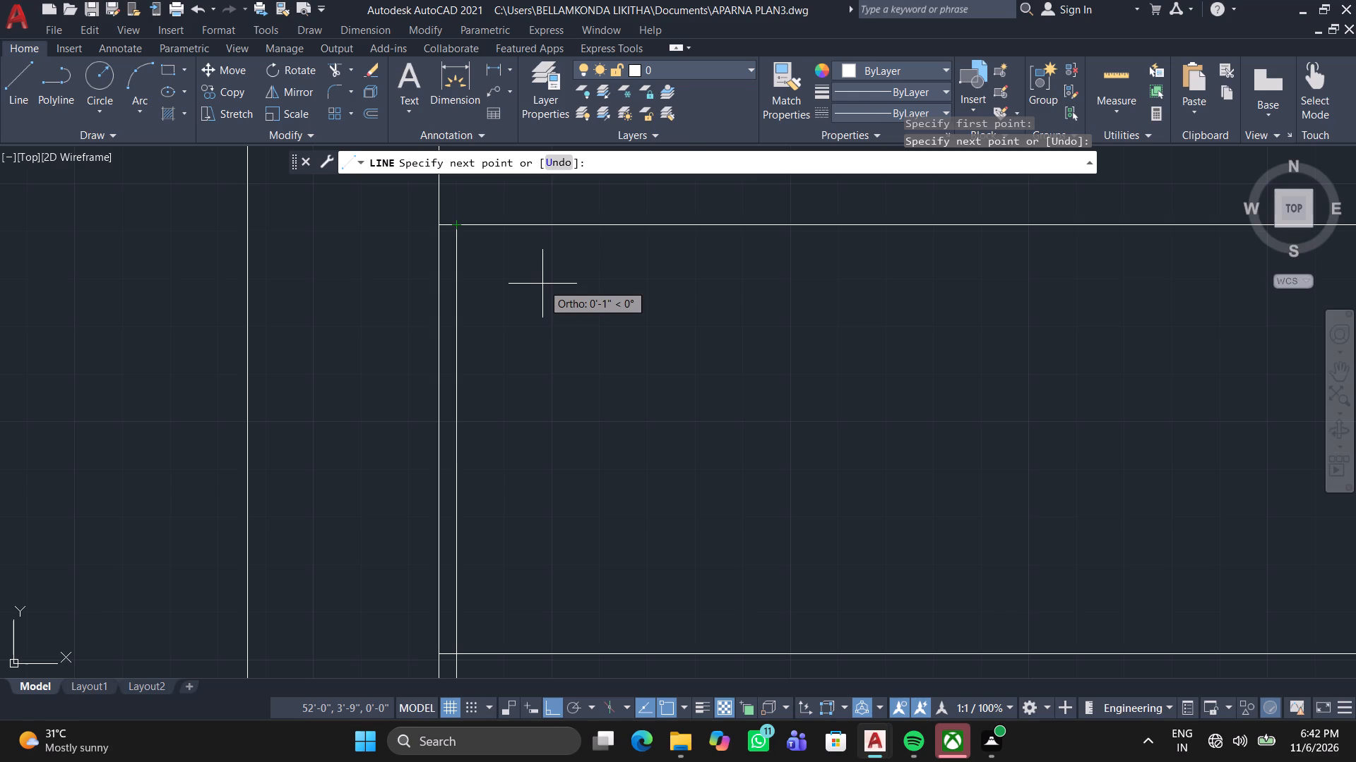
scroll(540, 284, down, 1)
middle_drag(539, 292, 519, 398)
scroll(519, 398, down, 2)
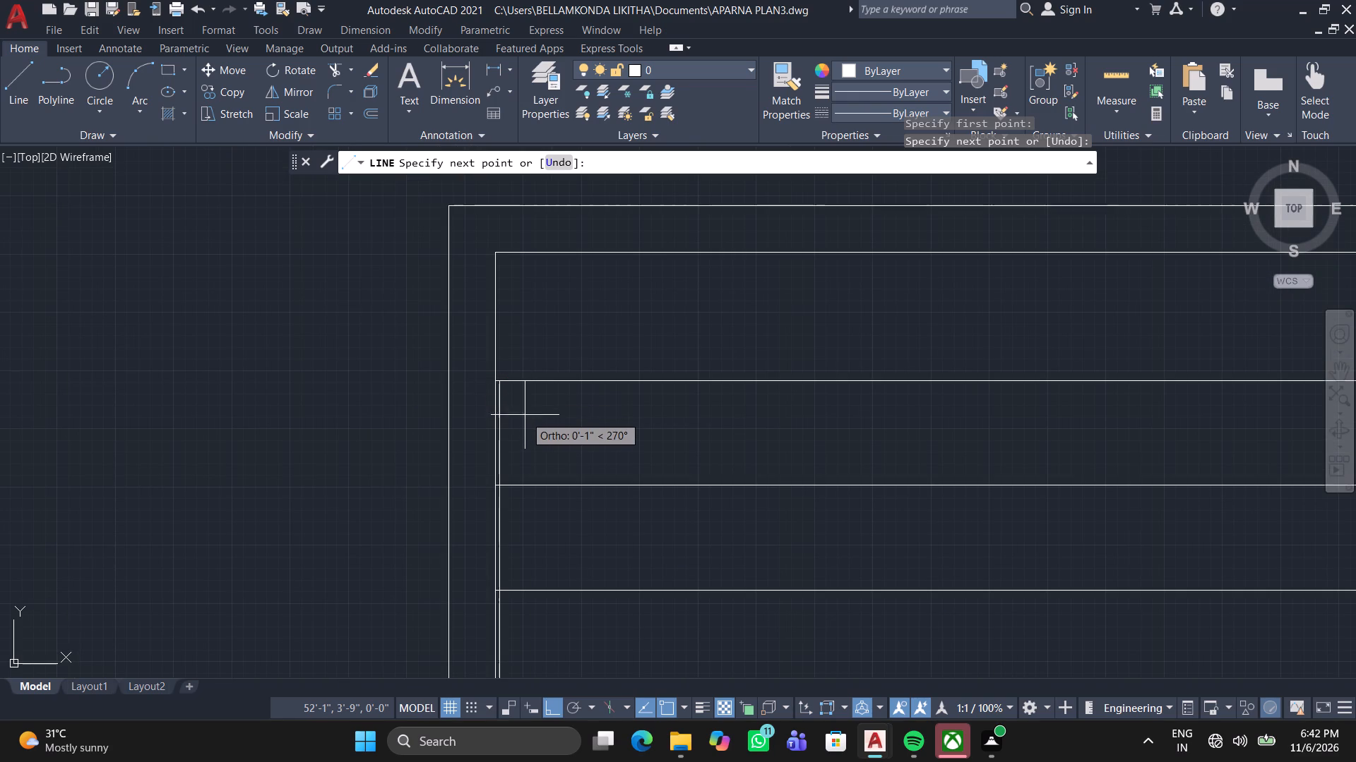
key(space)
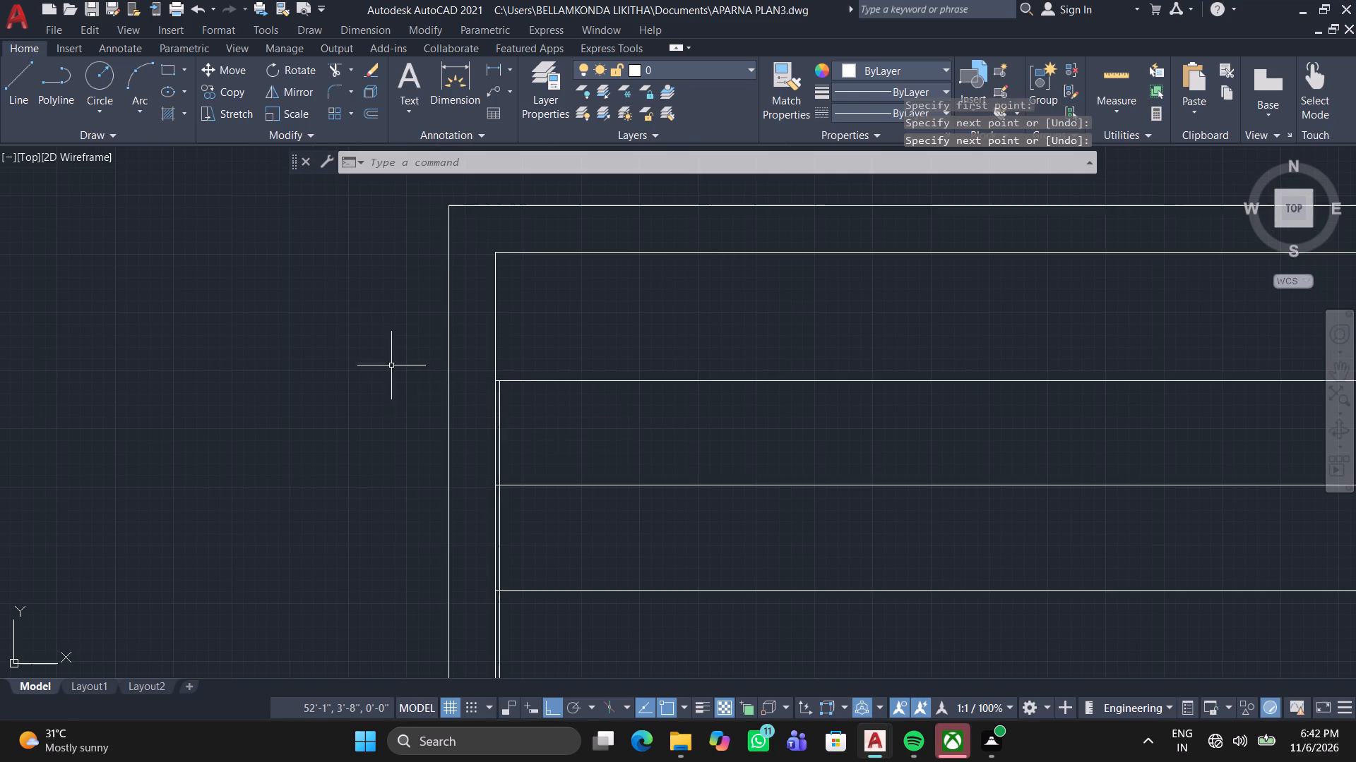
Draw a vertical line from the corner of the passage's east wall line north to the band's lower offset line.
middle_click(493, 329)
scroll(493, 329, down, 2)
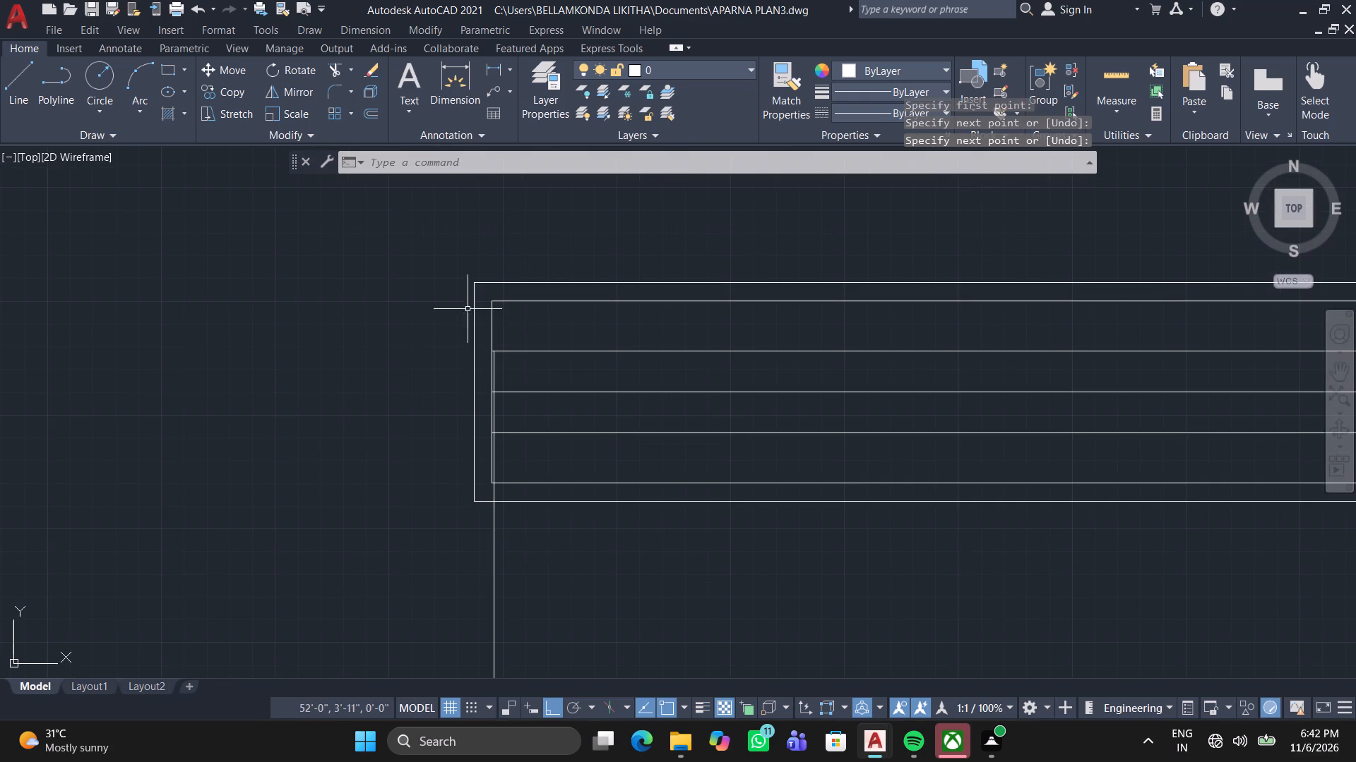
middle_drag(588, 465, 499, 274)
scroll(501, 373, down, 3)
middle_drag(551, 446, 562, 409)
key(space)
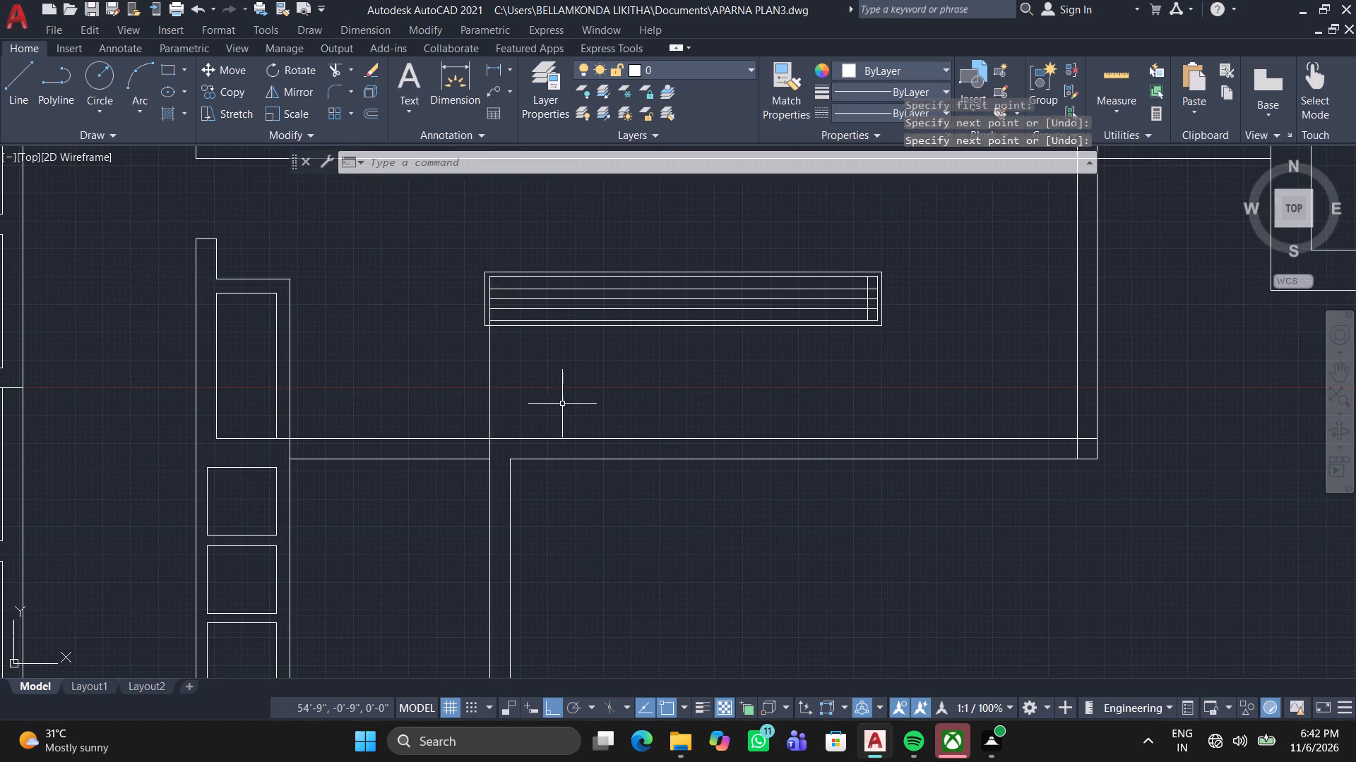
scroll(507, 466, up, 4)
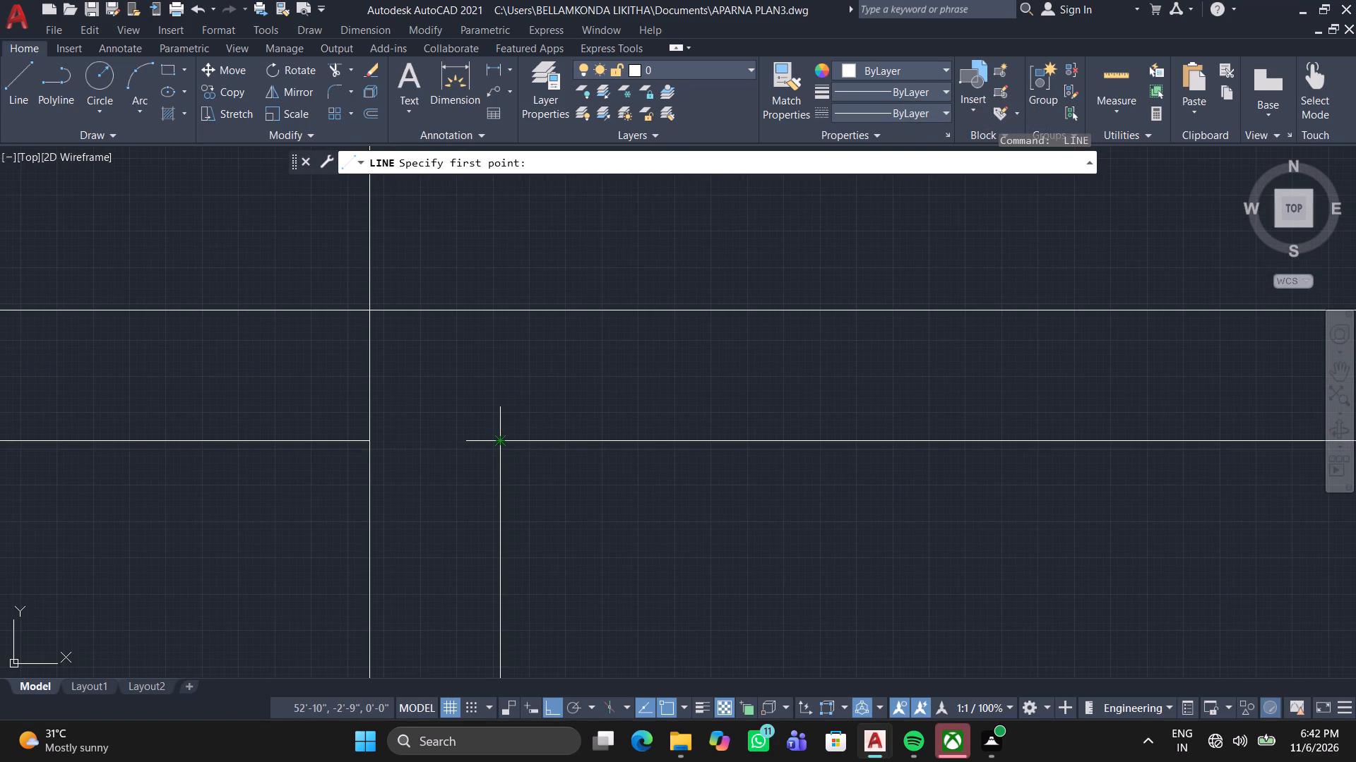
click(501, 442)
middle_drag(520, 294, 559, 724)
scroll(559, 722, down, 2)
middle_drag(576, 454, 496, 717)
scroll(452, 545, up, 1)
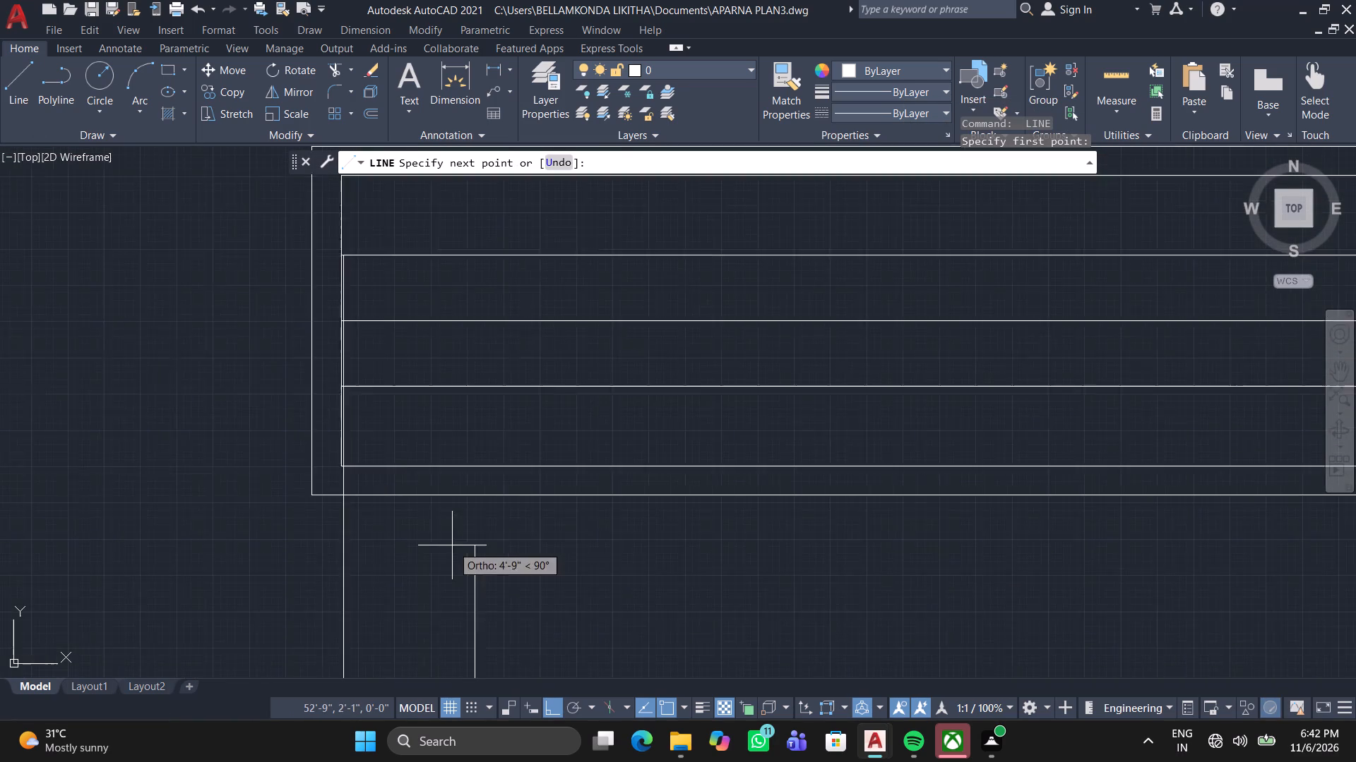
scroll(452, 545, up, 1)
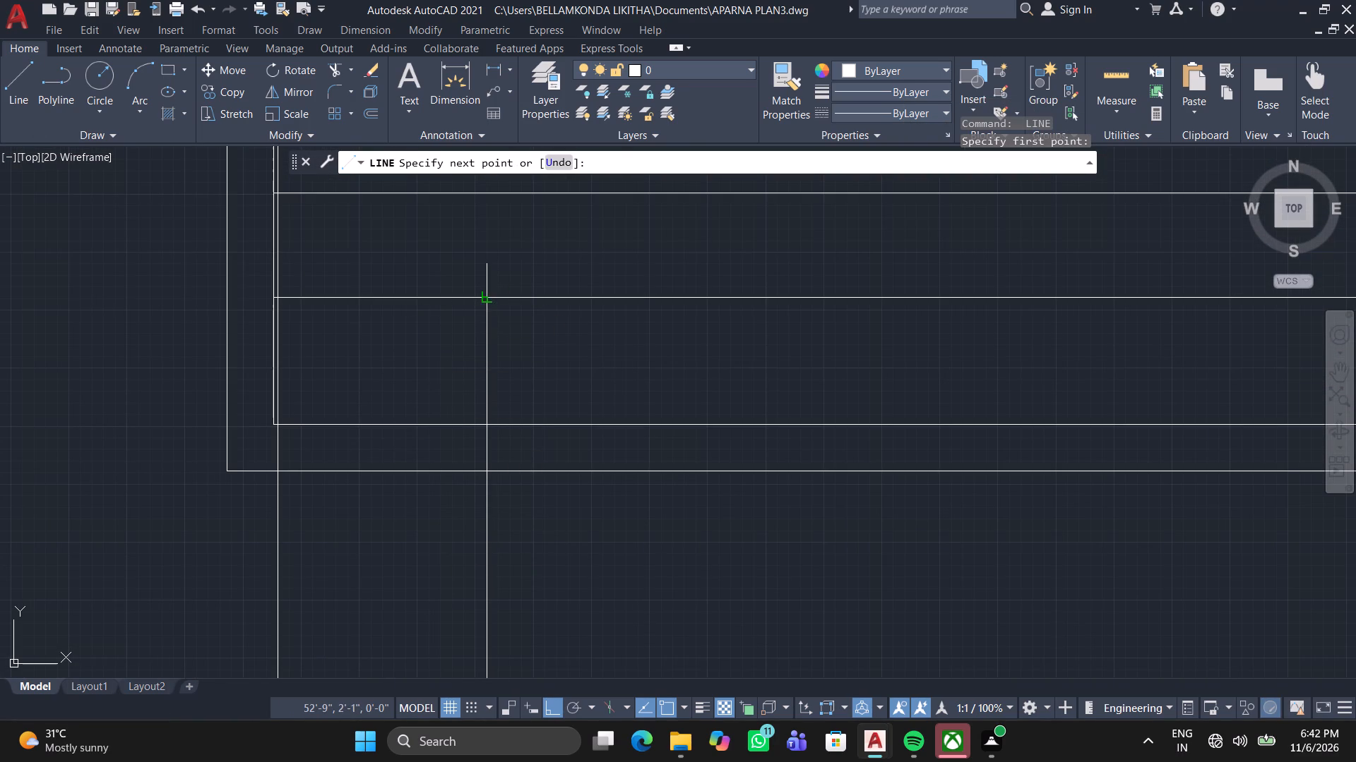
click(489, 292)
scroll(500, 386, down, 3)
key(space)
Erase the band's original middle line between the two offset lines.
scroll(579, 367, down, 1)
middle_drag(577, 368, 550, 460)
scroll(500, 435, up, 3)
click(459, 461)
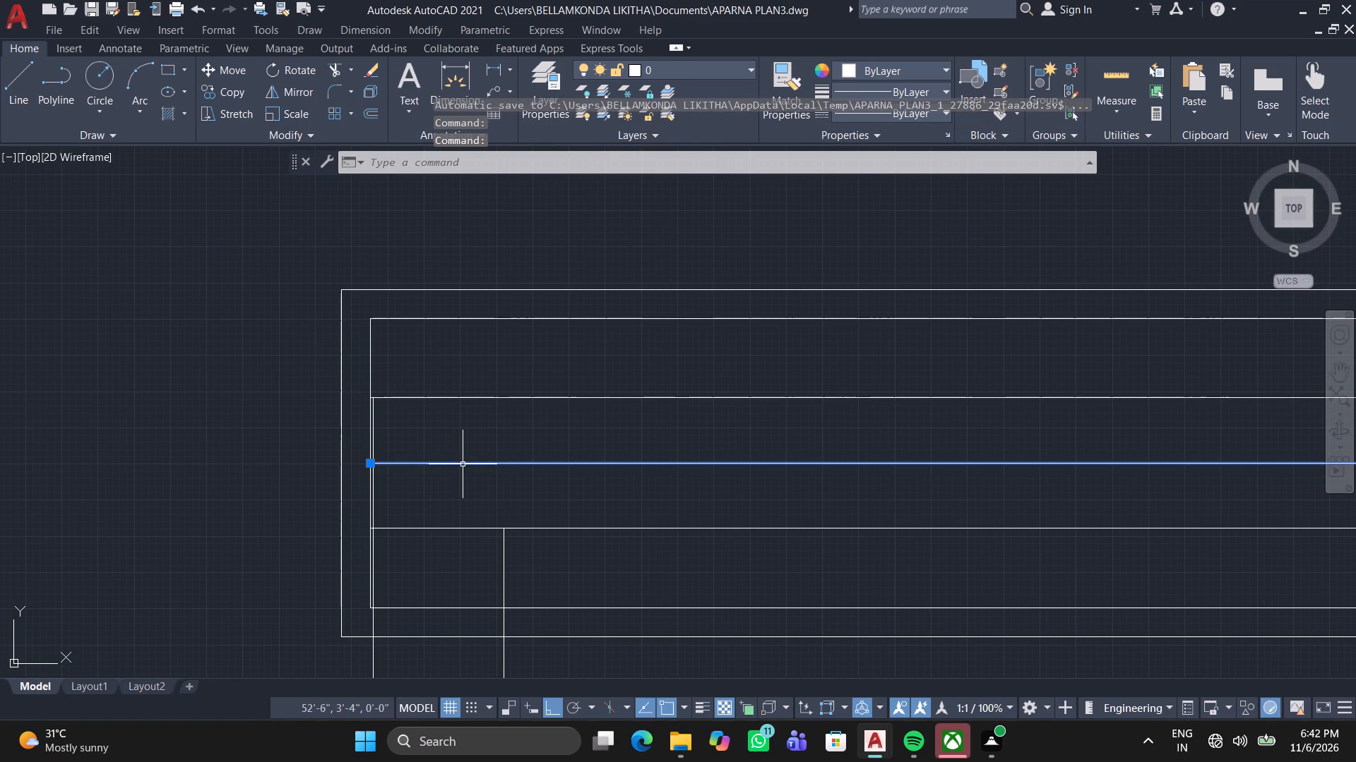
key(Delete)
Trim the offset lines and the offset east line where they overrun each other, leaving clean corners at the band's east end.
scroll(278, 281, down, 3)
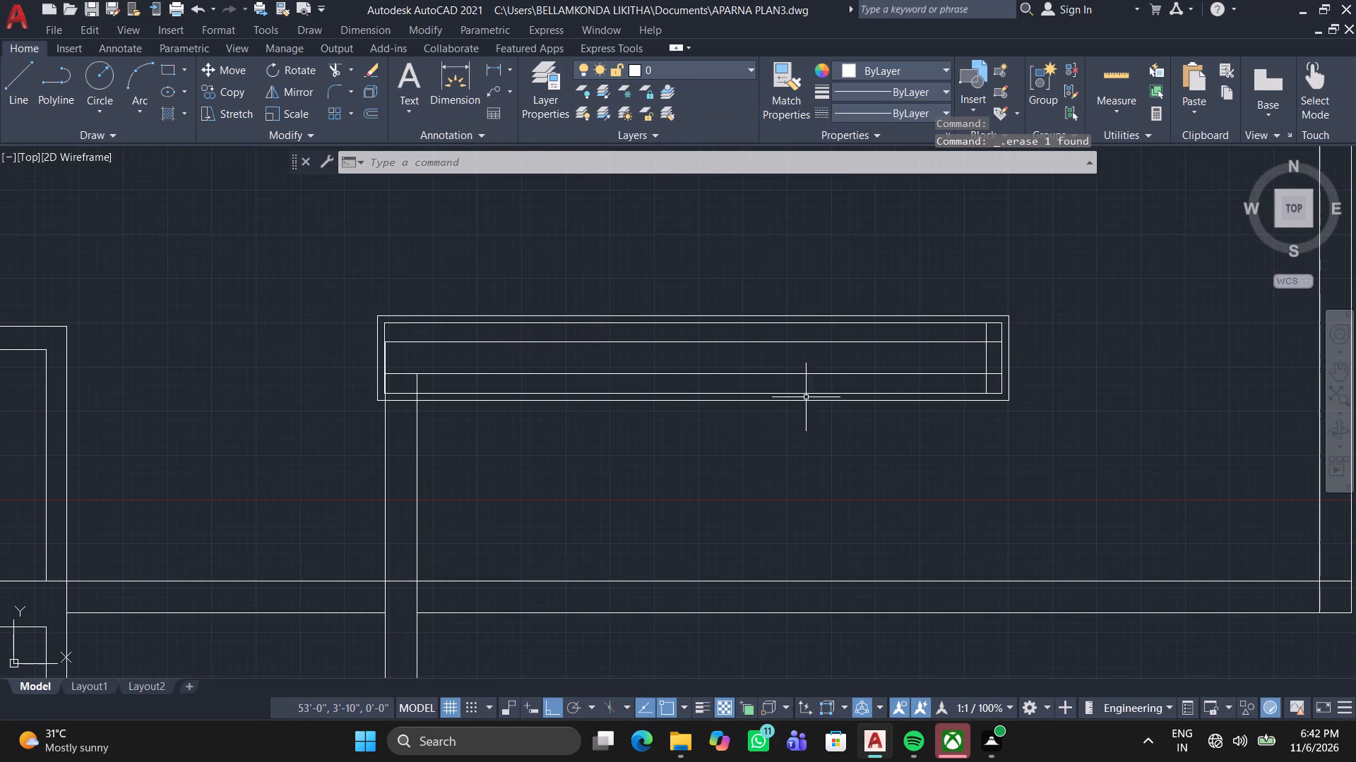
middle_drag(1006, 406, 627, 495)
scroll(636, 470, up, 3)
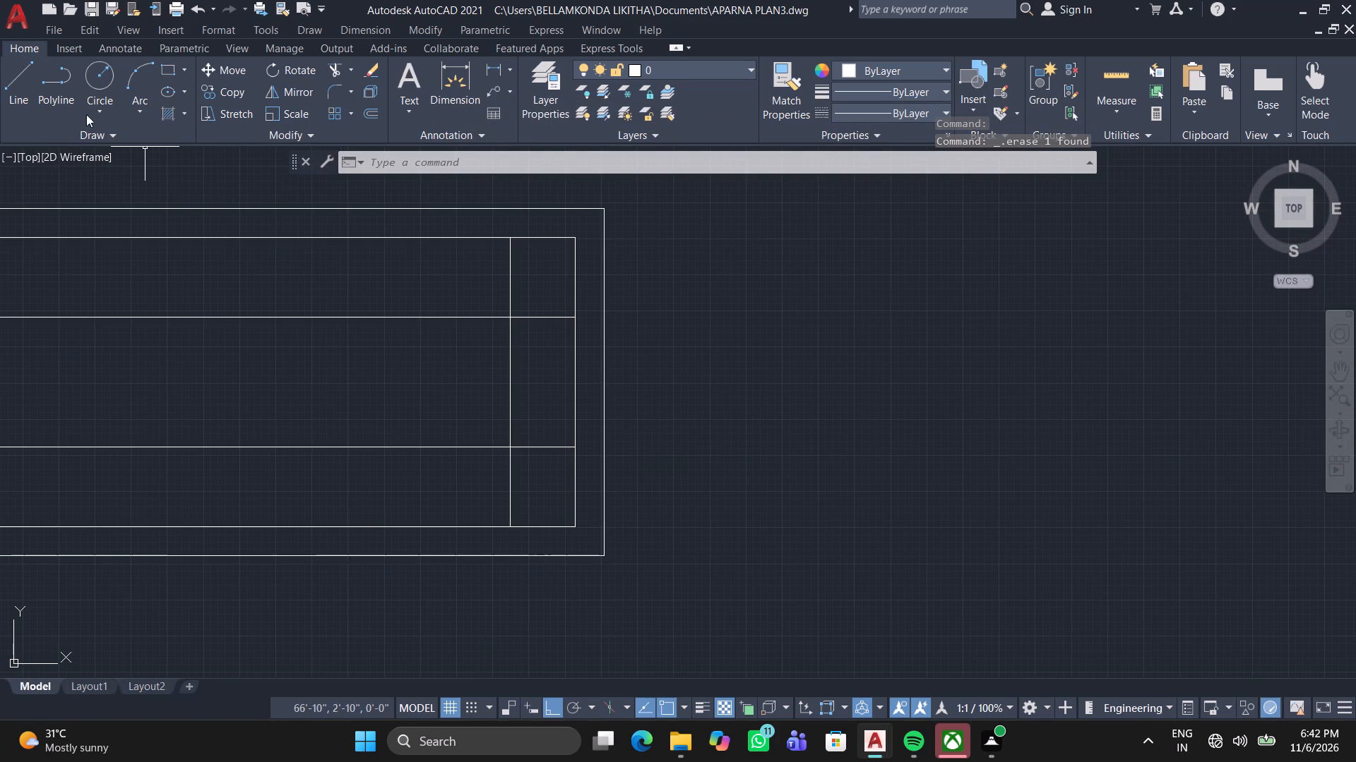
click(335, 73)
click(510, 300)
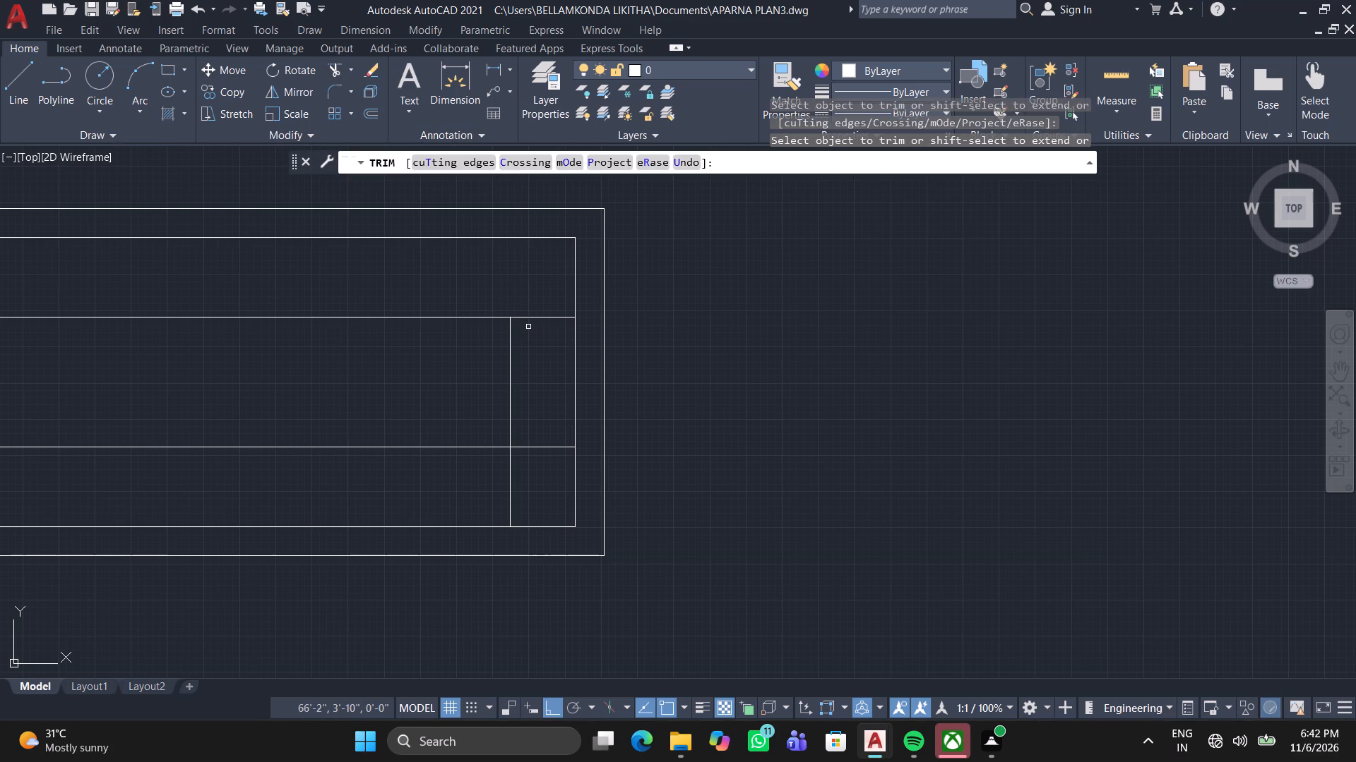
click(528, 327)
click(540, 291)
click(498, 491)
click(537, 439)
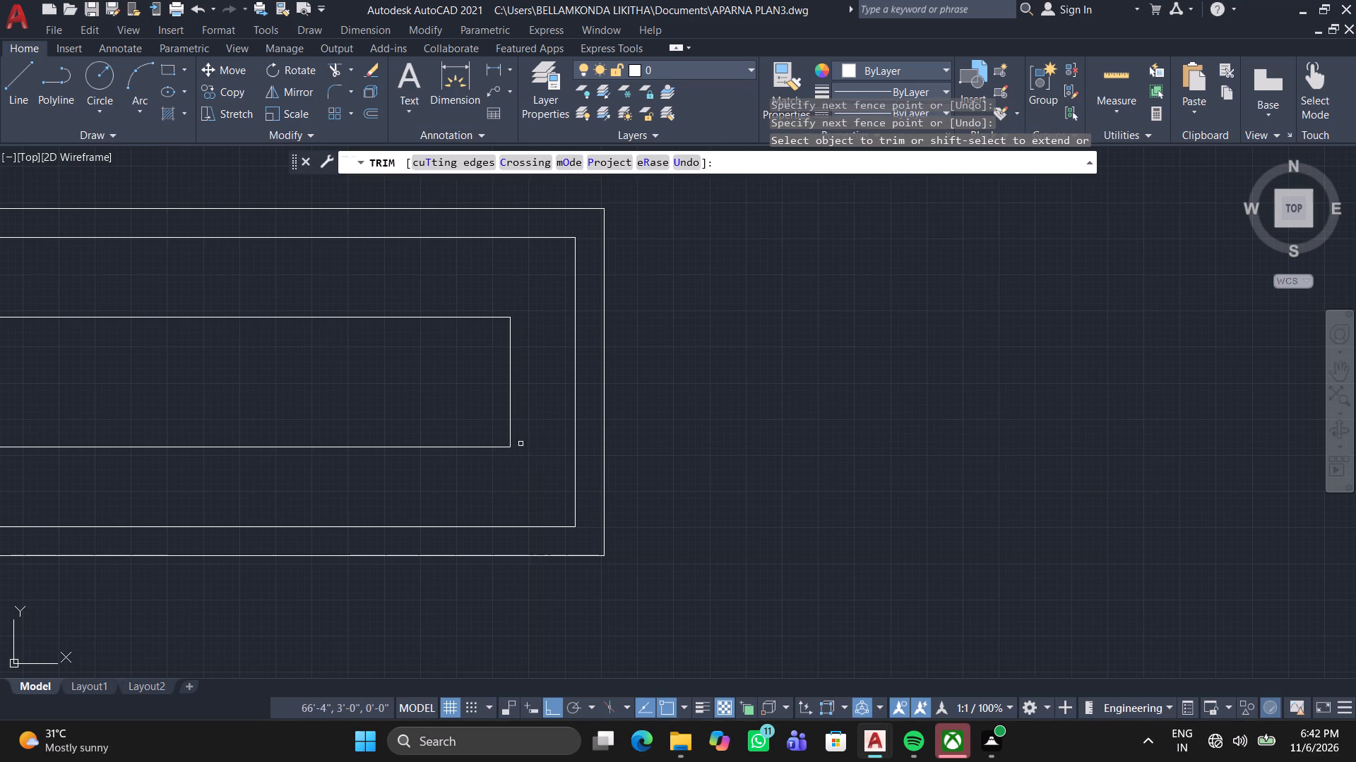
Trim the band's lower horizontal lines where they cross the passage, between its west and east wall lines.
scroll(500, 455, down, 3)
middle_drag(343, 512, 868, 371)
scroll(398, 339, up, 4)
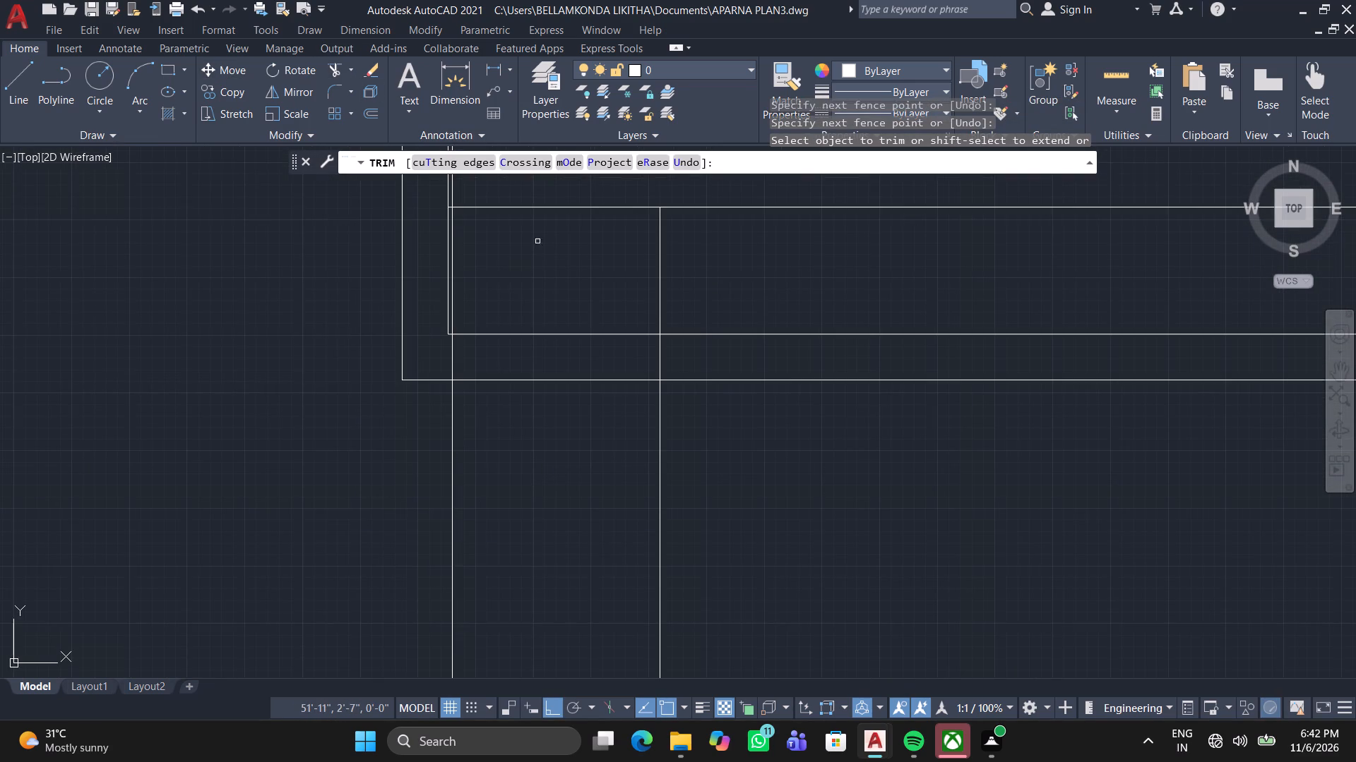
middle_drag(554, 241, 556, 256)
click(567, 305)
click(554, 486)
middle_drag(564, 291, 559, 413)
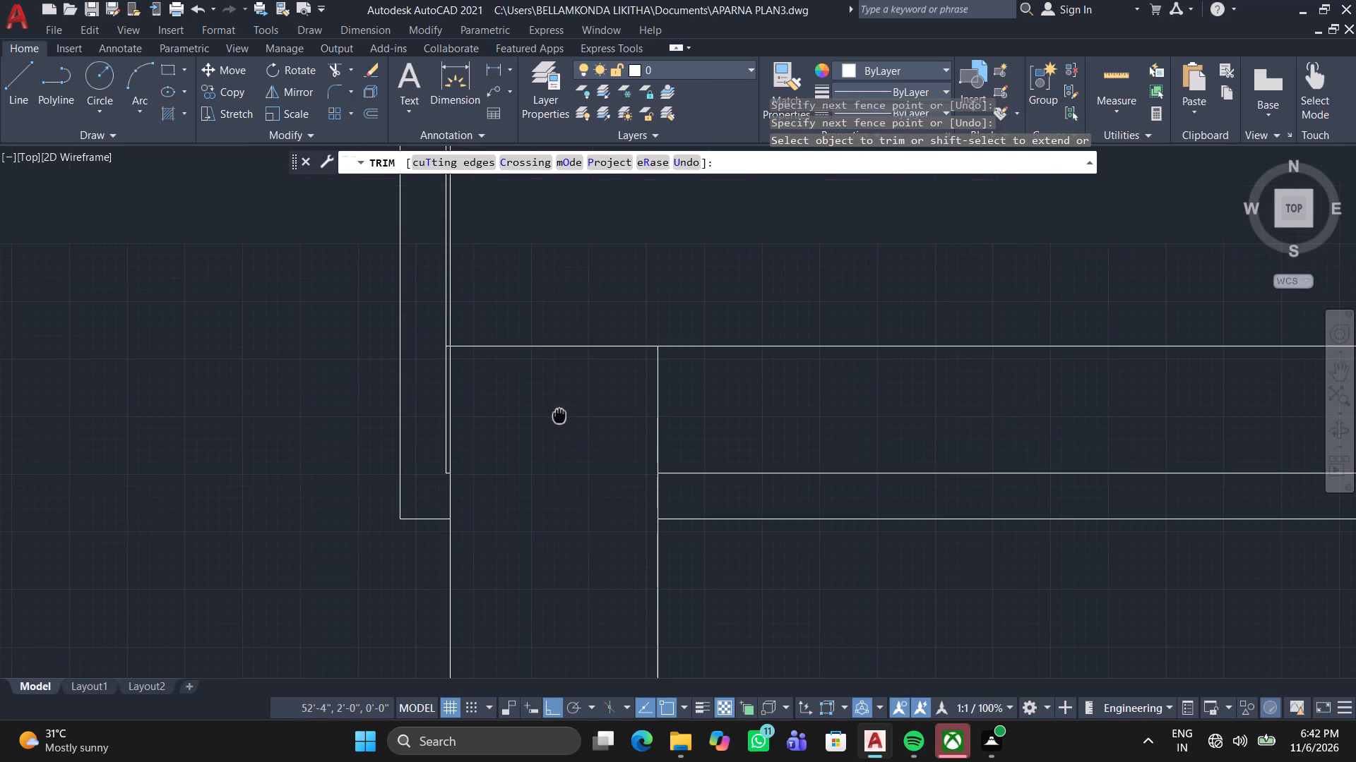
middle_drag(559, 413, 559, 414)
click(559, 363)
click(563, 294)
scroll(563, 294, down, 2)
middle_drag(563, 322, 571, 416)
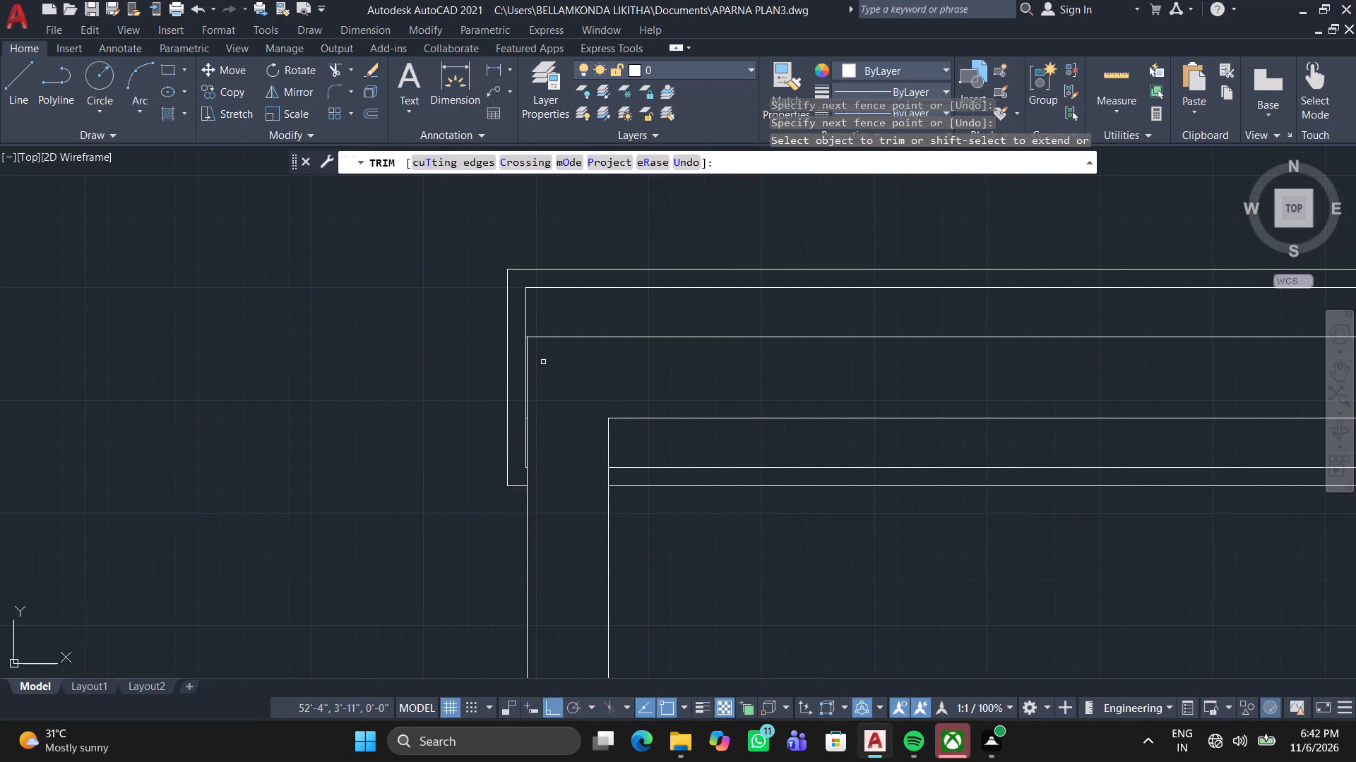
scroll(510, 318, up, 3)
middle_drag(468, 313, 417, 529)
key(space)
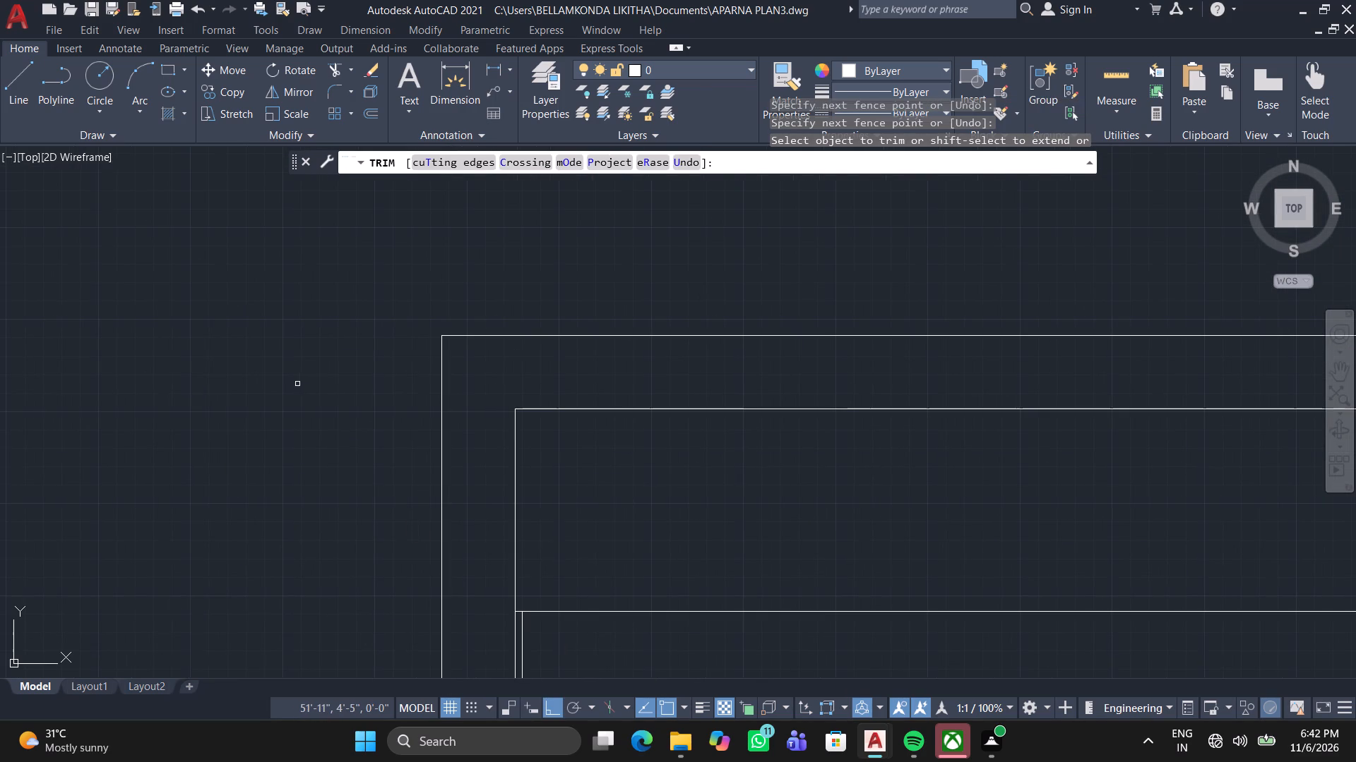
Draw a short line from the band's inner northwest corner west to the outer west line, closing the upper double line.
click(26, 78)
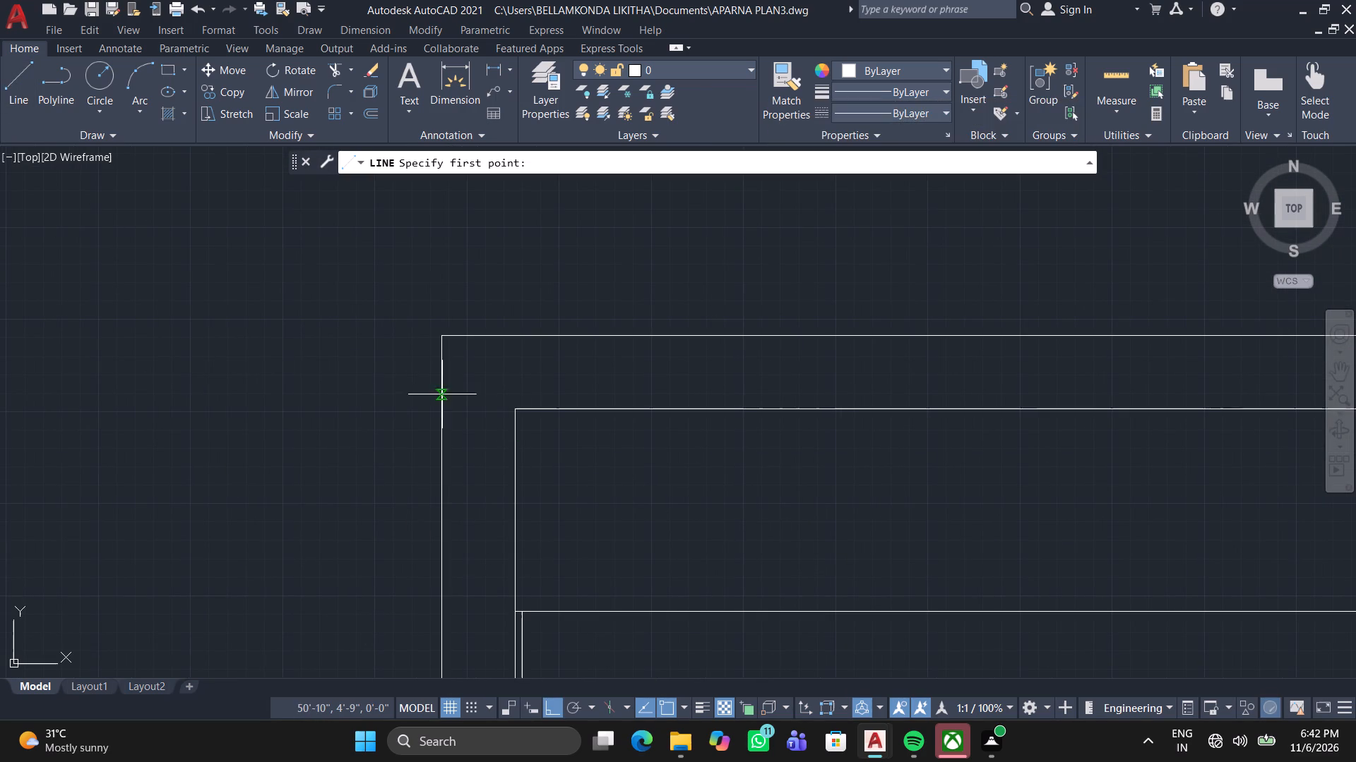
click(518, 411)
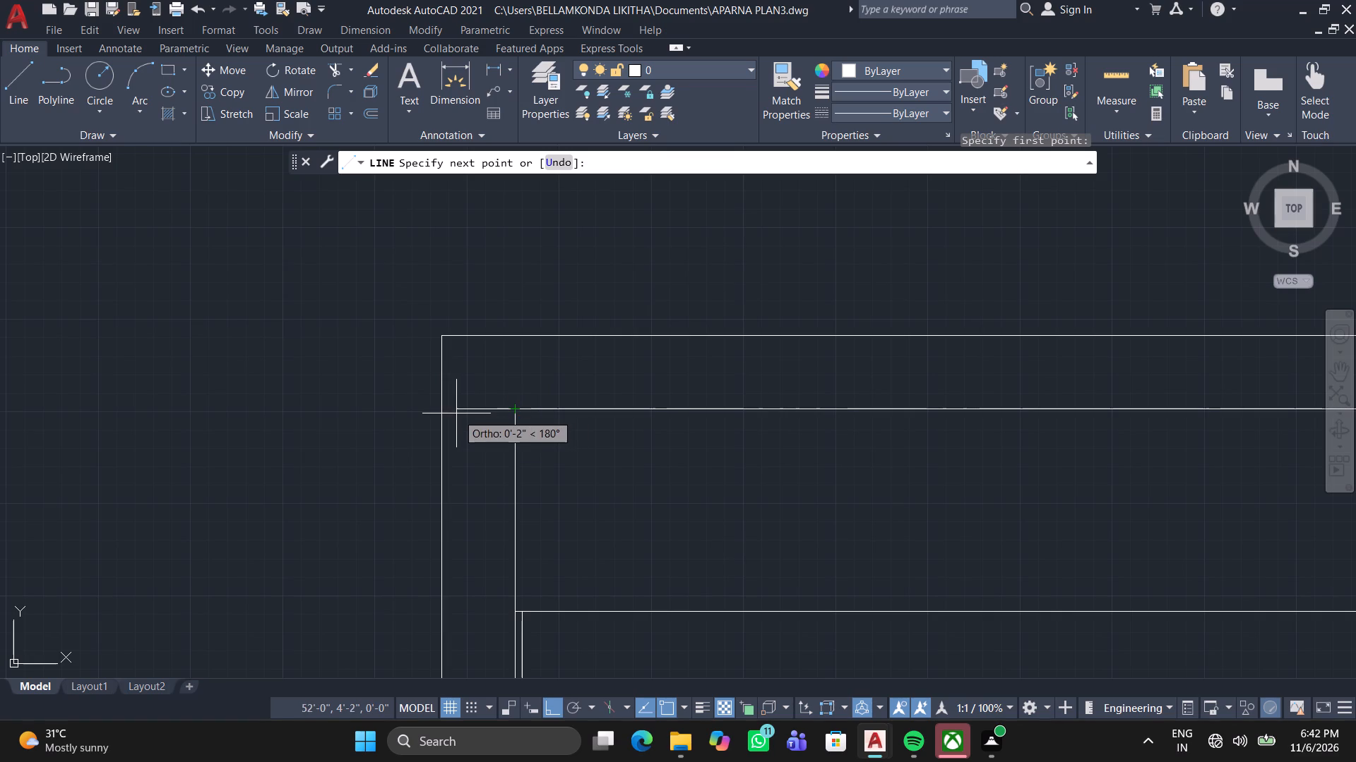
click(444, 411)
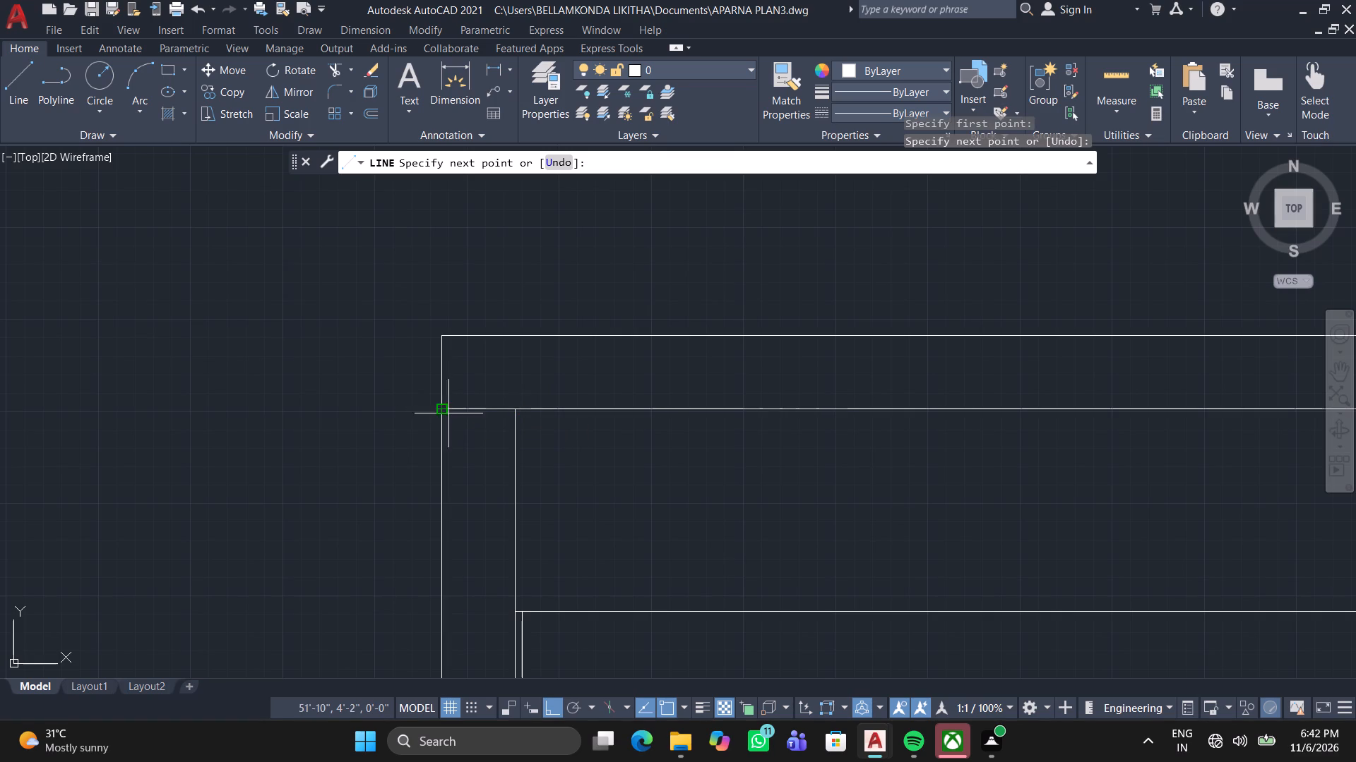
key(space)
Trim away the band's outer and inner west vertical lines below the upper double line, beside the passage's west wall.
scroll(631, 514, down, 2)
middle_drag(631, 514, 649, 381)
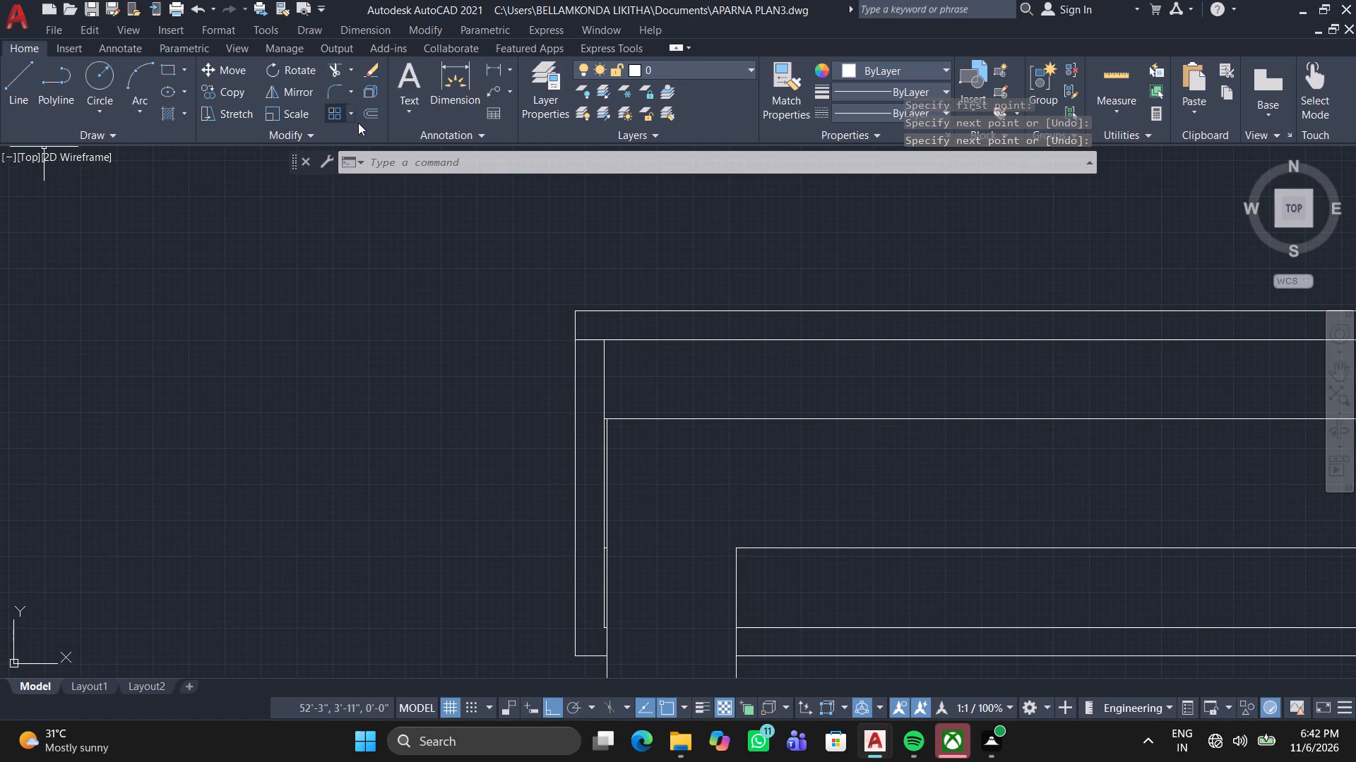
click(328, 68)
click(648, 392)
click(523, 363)
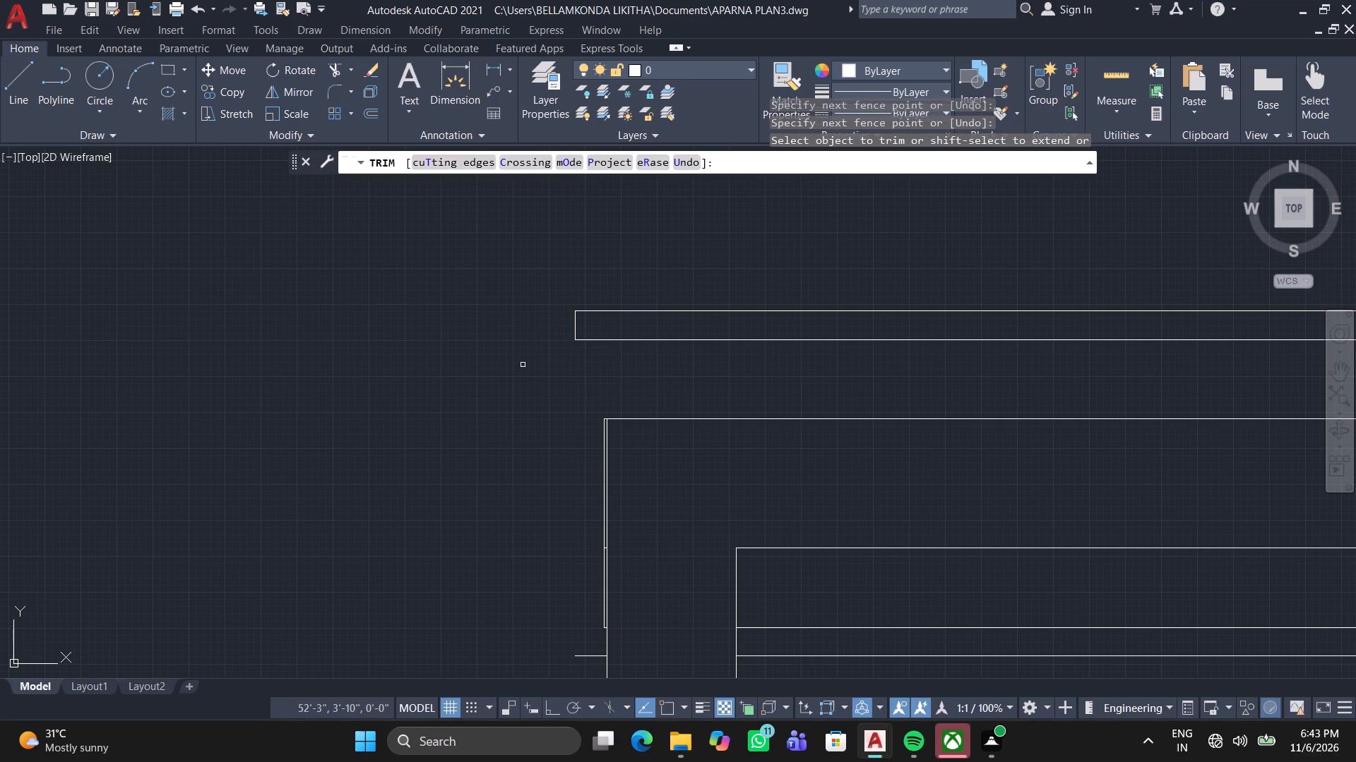
scroll(590, 507, up, 4)
scroll(636, 456, up, 3)
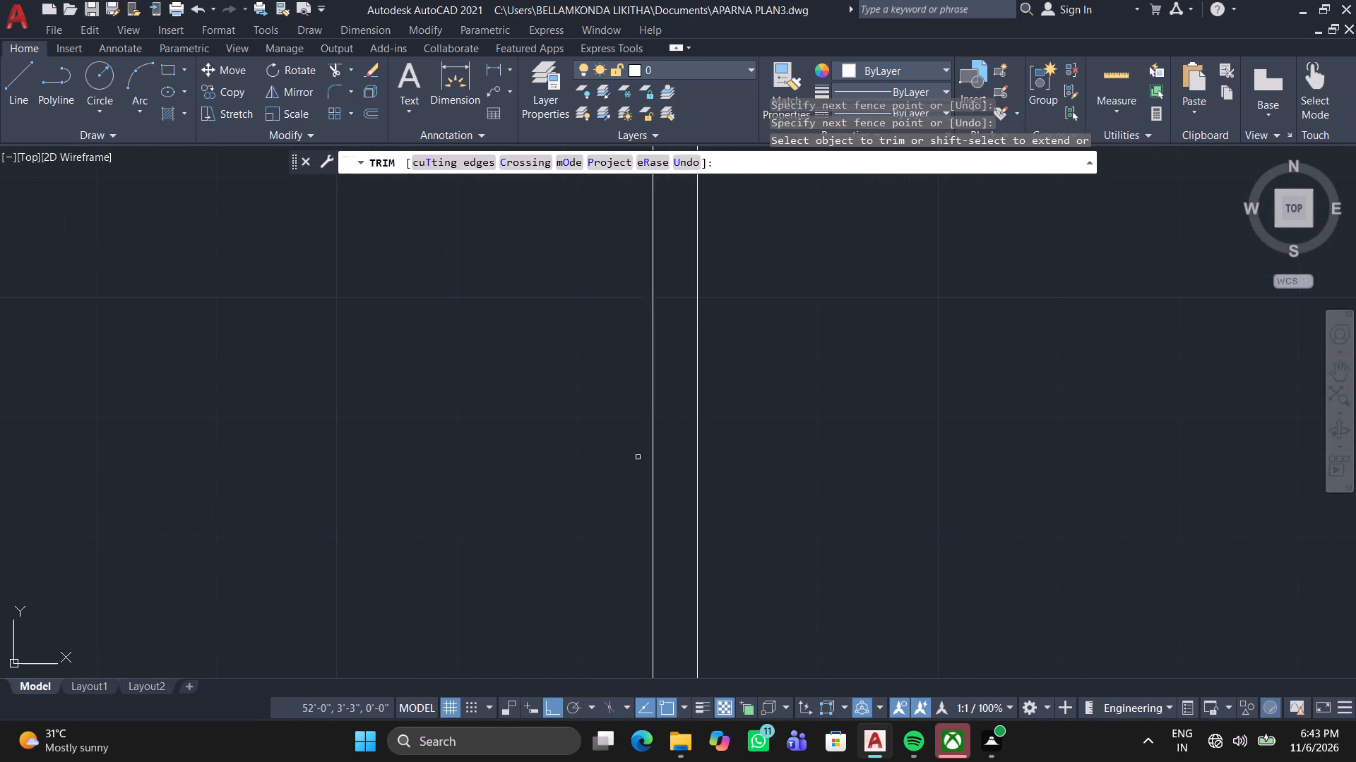
click(667, 441)
click(572, 443)
Trim the short overhang past the passage's west wall line at the inner wall pair's northwest corner.
scroll(590, 442, down, 2)
middle_drag(605, 411, 593, 645)
scroll(593, 645, down, 1)
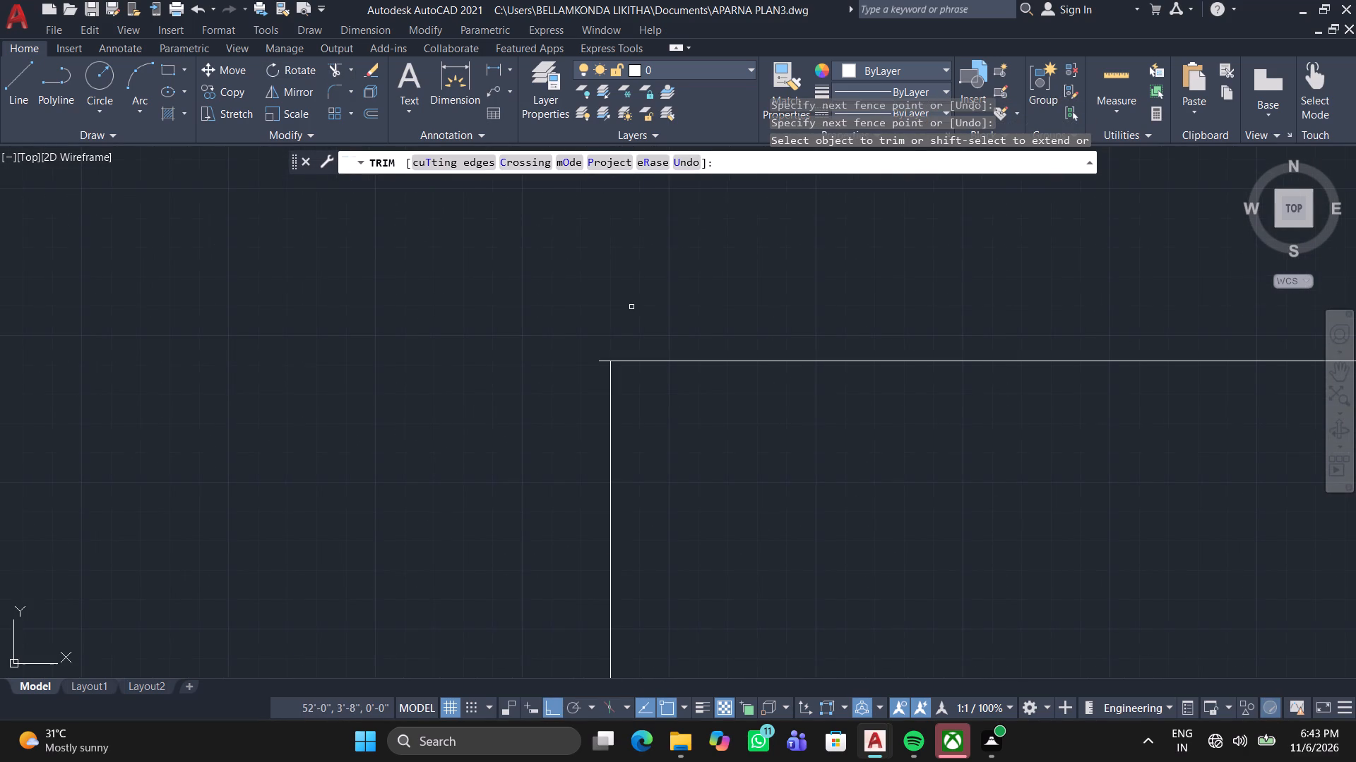
scroll(595, 348, up, 5)
click(719, 313)
double_click(728, 232)
scroll(698, 292, down, 4)
scroll(669, 369, down, 4)
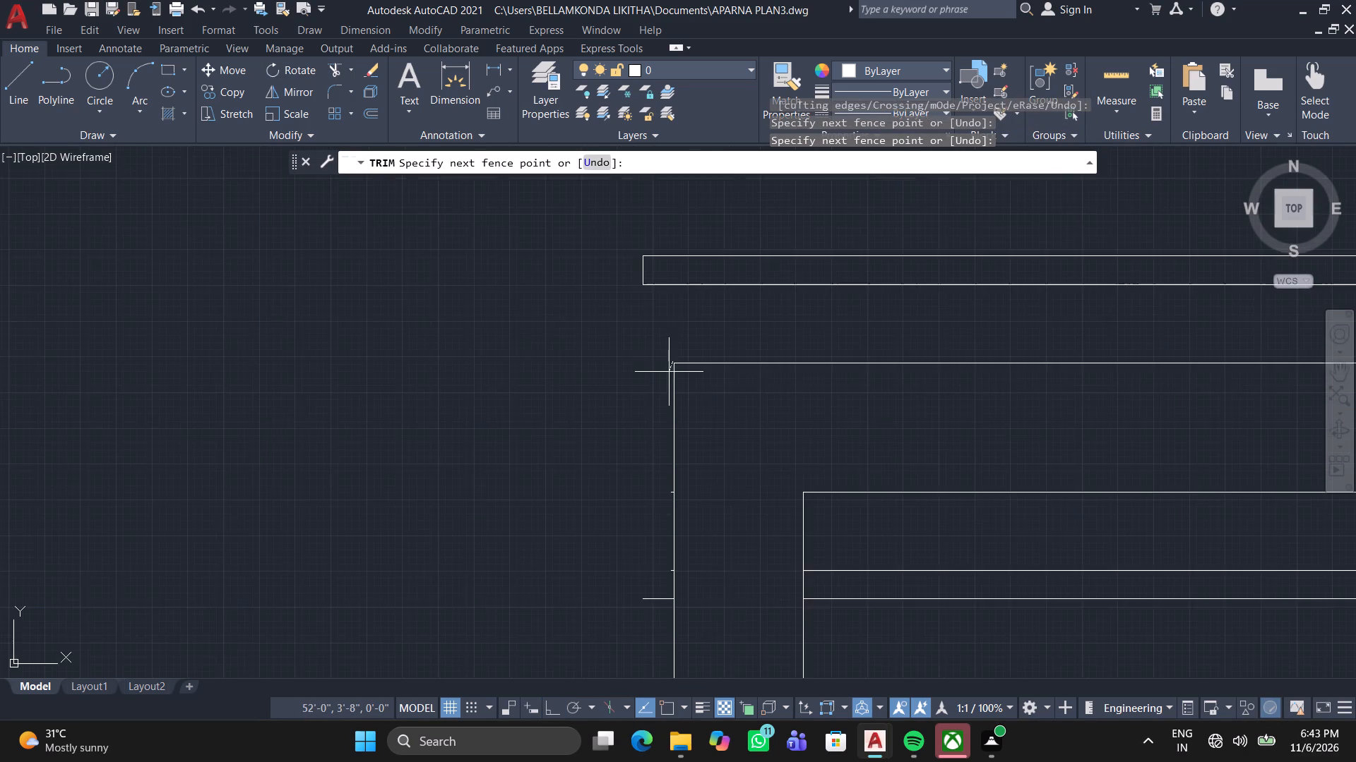
scroll(640, 353, up, 1)
click(641, 348)
Trim the leftover horizontal stubs projecting west of the passage's west wall line.
scroll(643, 344, down, 2)
middle_click(641, 344)
scroll(624, 491, up, 2)
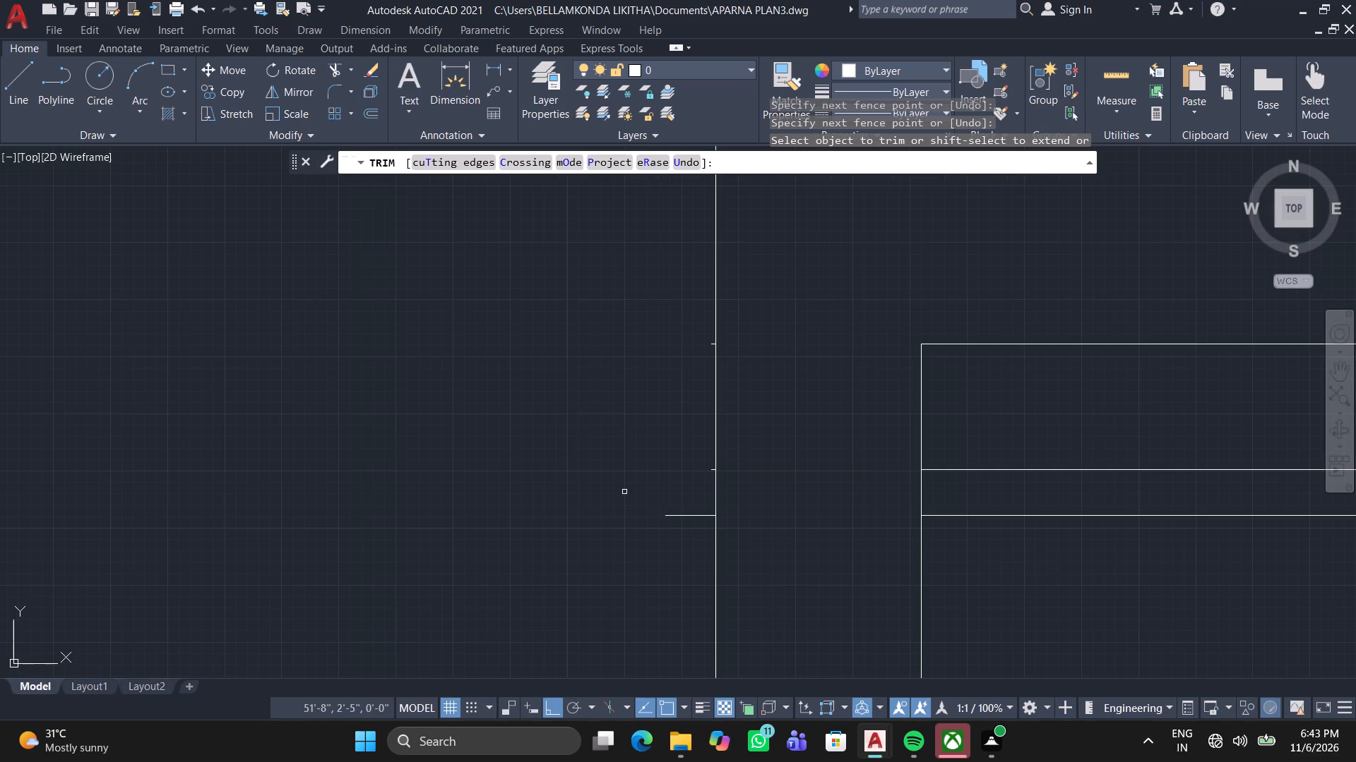
click(687, 538)
click(692, 499)
scroll(694, 497, up, 4)
click(819, 365)
click(815, 296)
scroll(814, 298, down, 3)
middle_drag(796, 322, 662, 611)
scroll(784, 364, down, 1)
scroll(645, 466, up, 4)
click(816, 501)
click(811, 473)
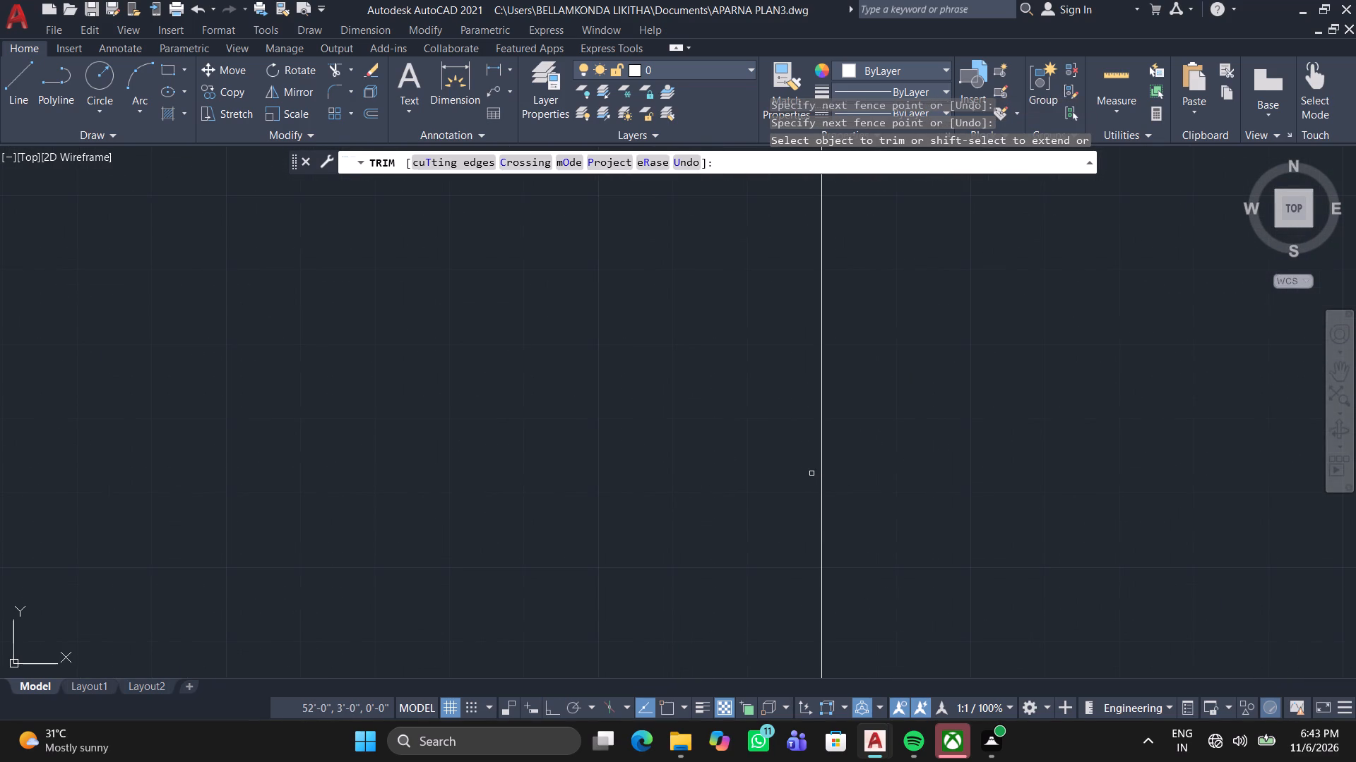
scroll(804, 473, down, 6)
middle_drag(932, 454, 355, 352)
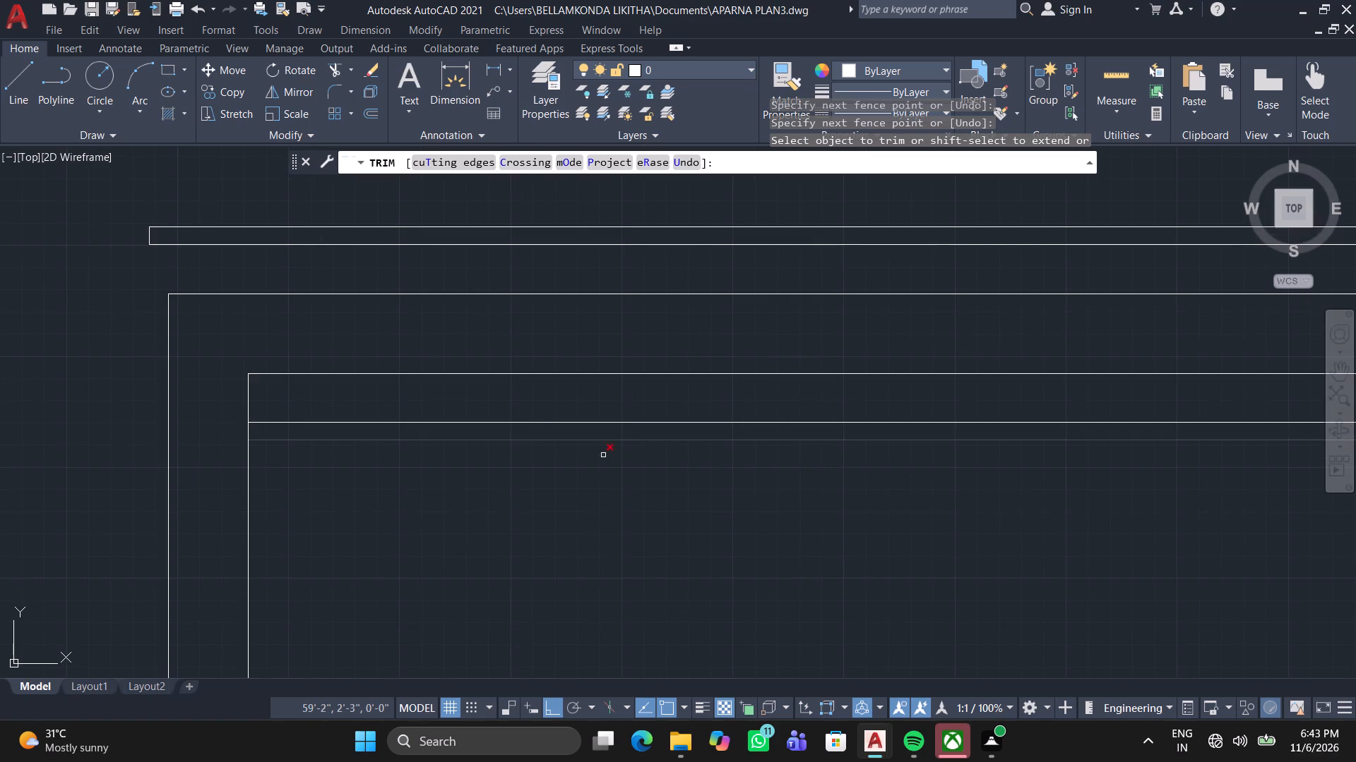
scroll(665, 475, down, 3)
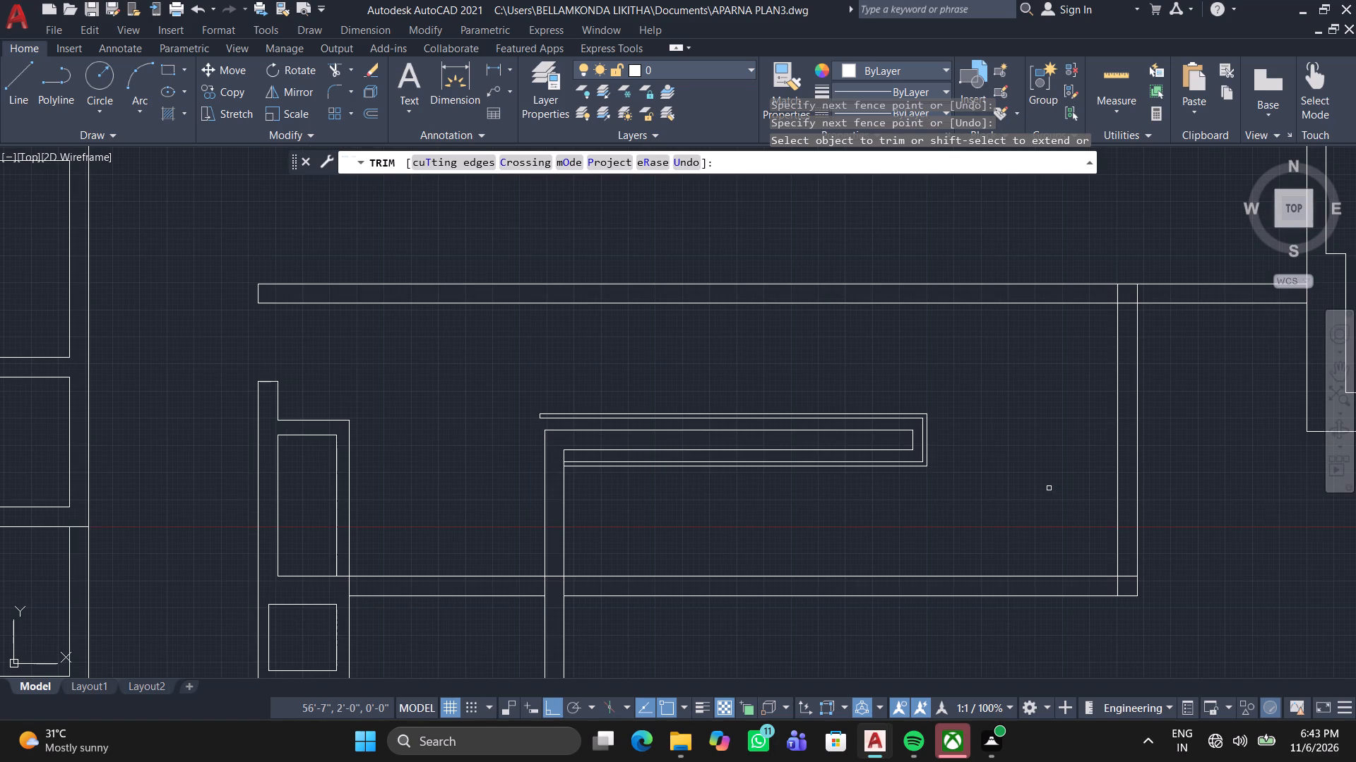
key(Escape)
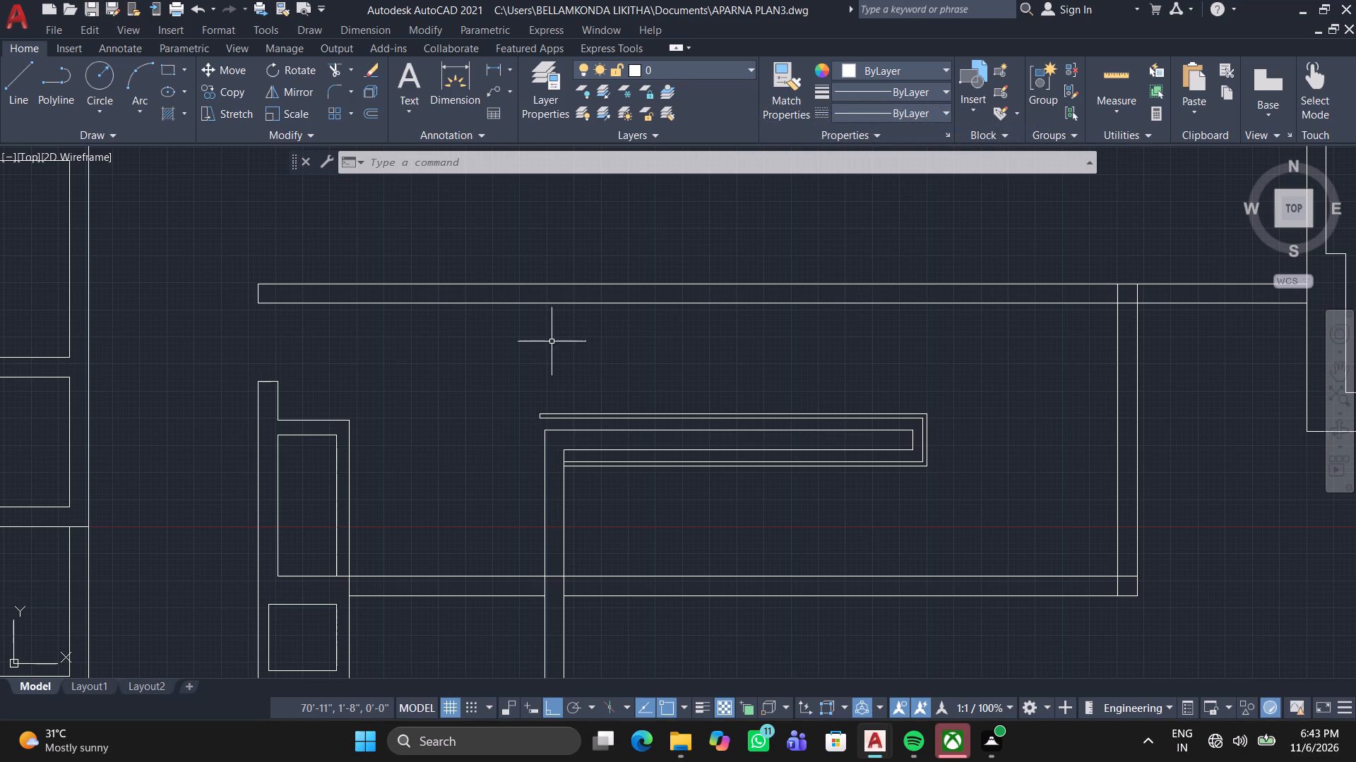
Draw a vertical line from the band's top line, aligned with the passage's west wall line, north to the long wall's lower line.
middle_drag(548, 352, 557, 227)
middle_drag(641, 466, 641, 313)
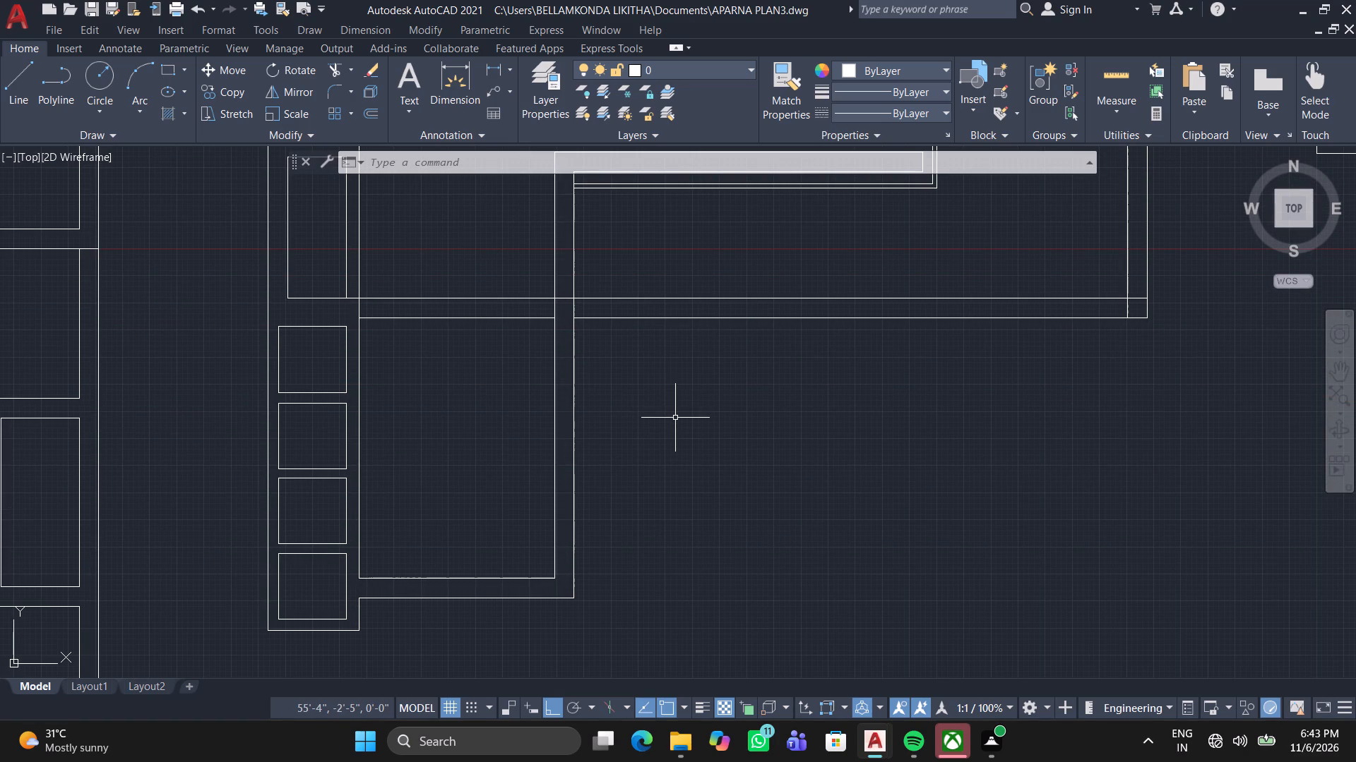
middle_drag(665, 410, 640, 670)
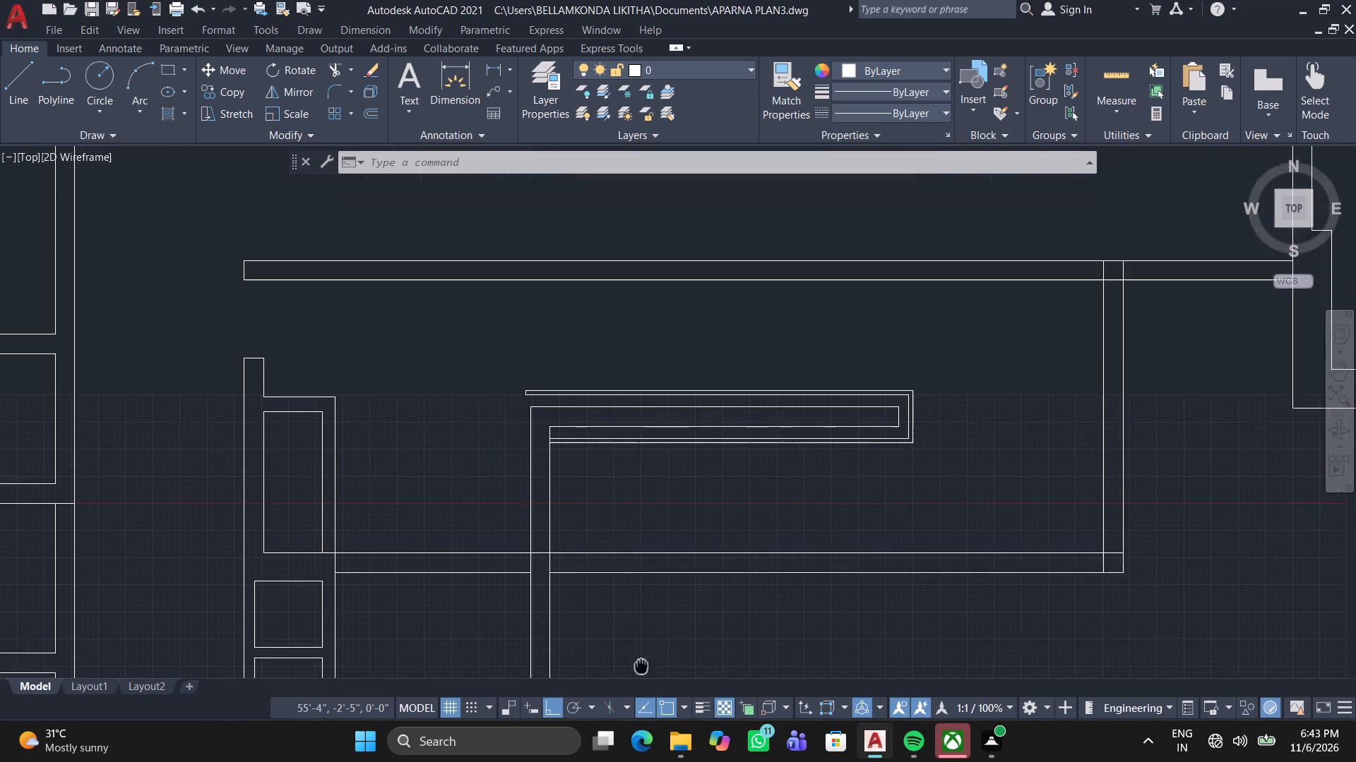
middle_drag(640, 670, 638, 674)
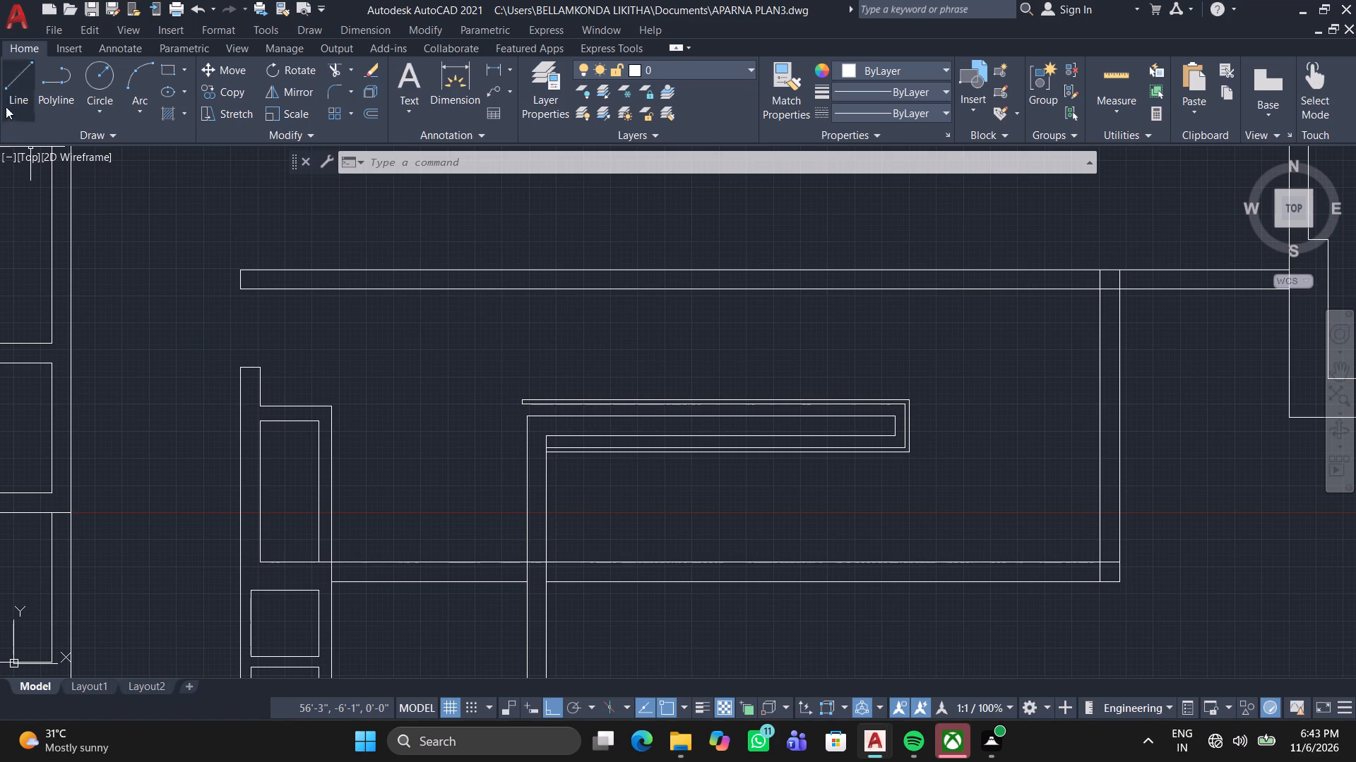
click(10, 82)
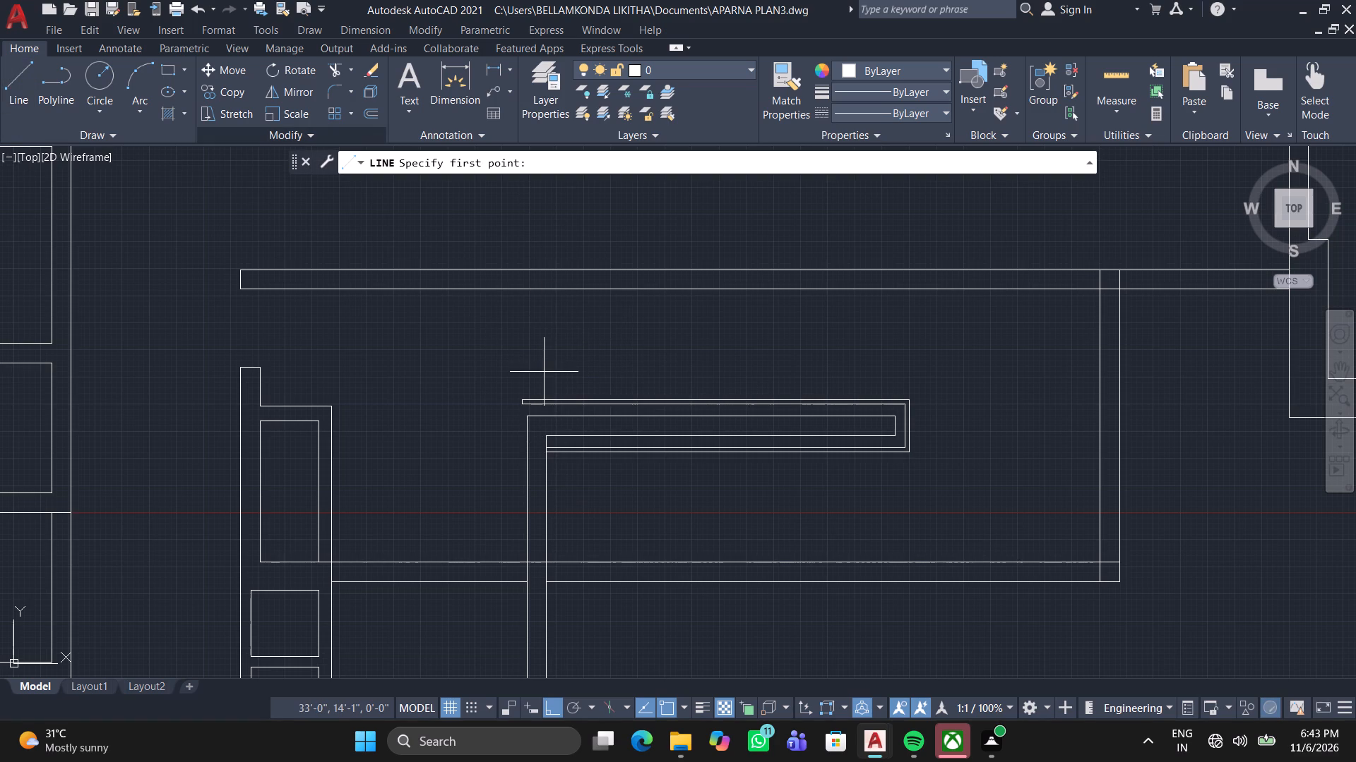
scroll(544, 372, up, 1)
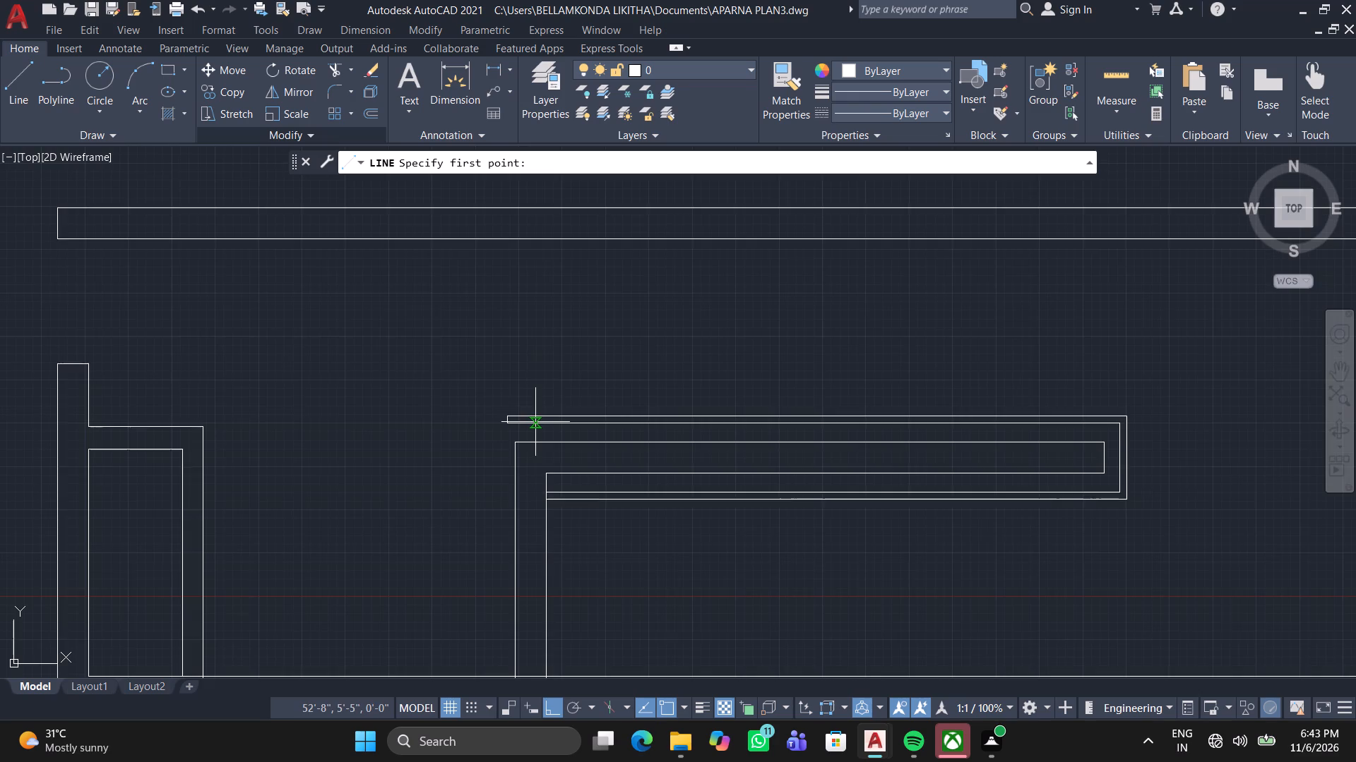
scroll(535, 423, up, 2)
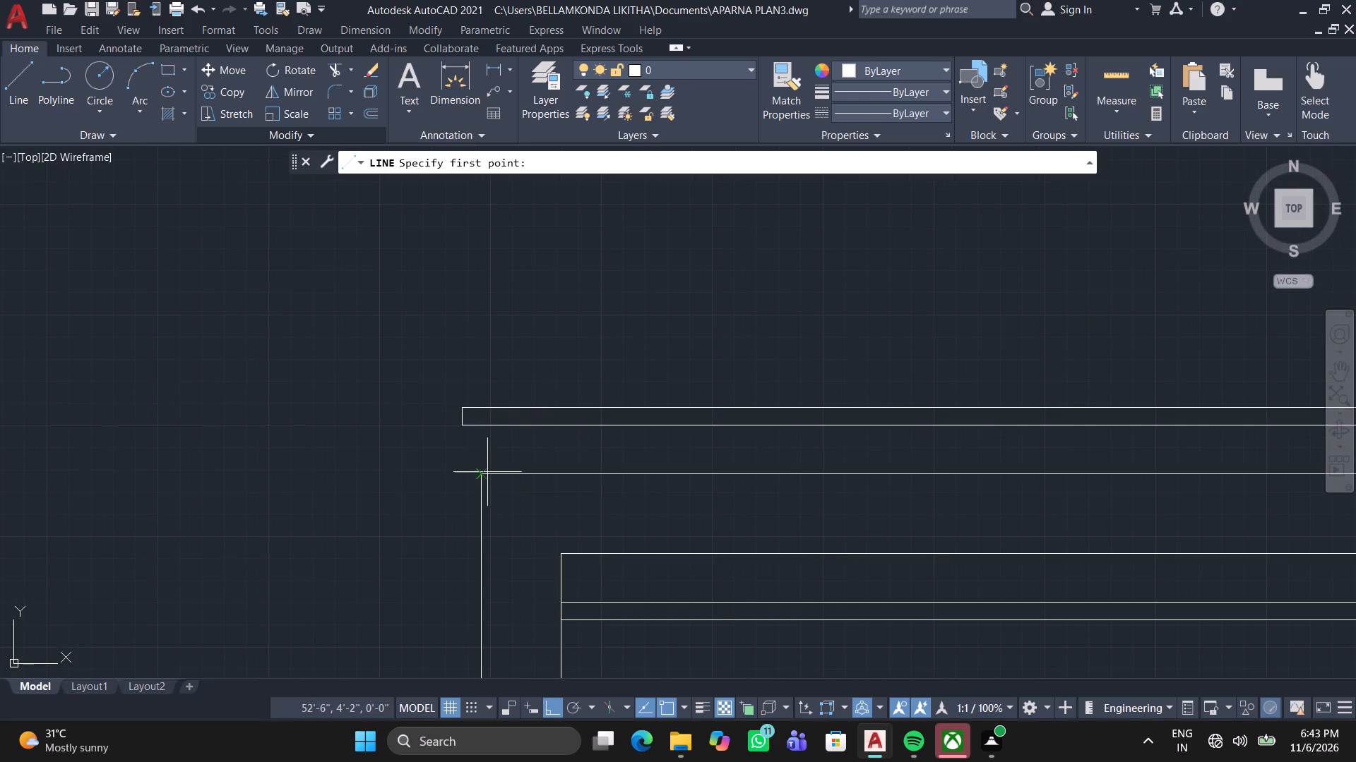
click(478, 408)
middle_drag(477, 285, 504, 488)
scroll(504, 484, down, 2)
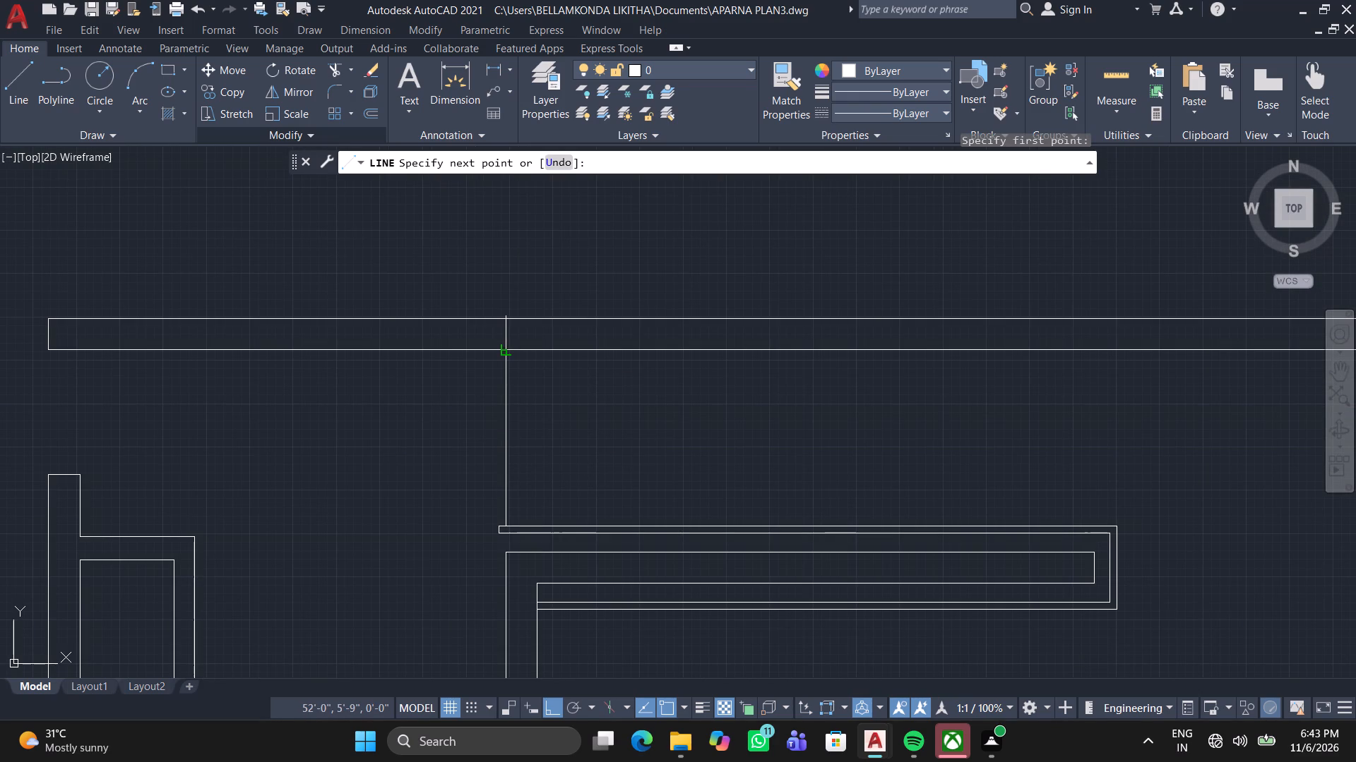
click(504, 354)
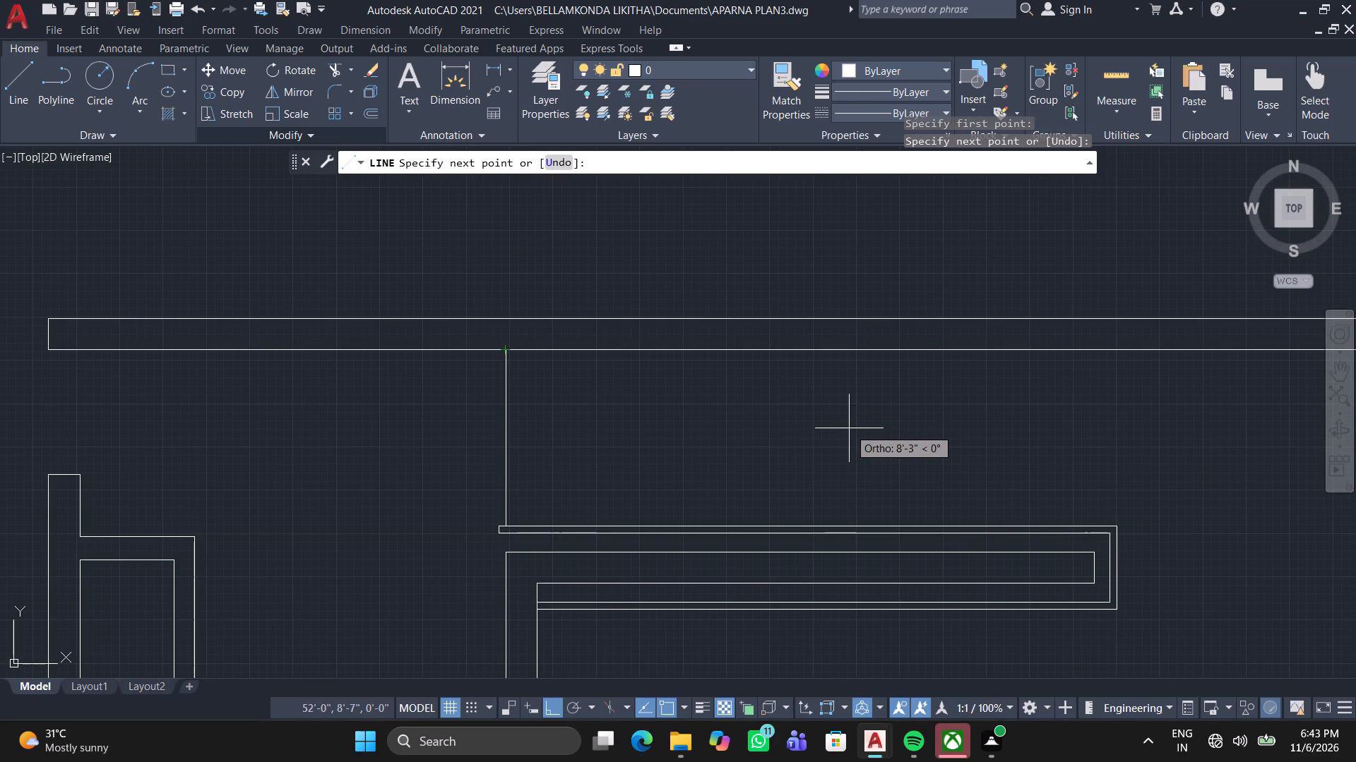
key(space)
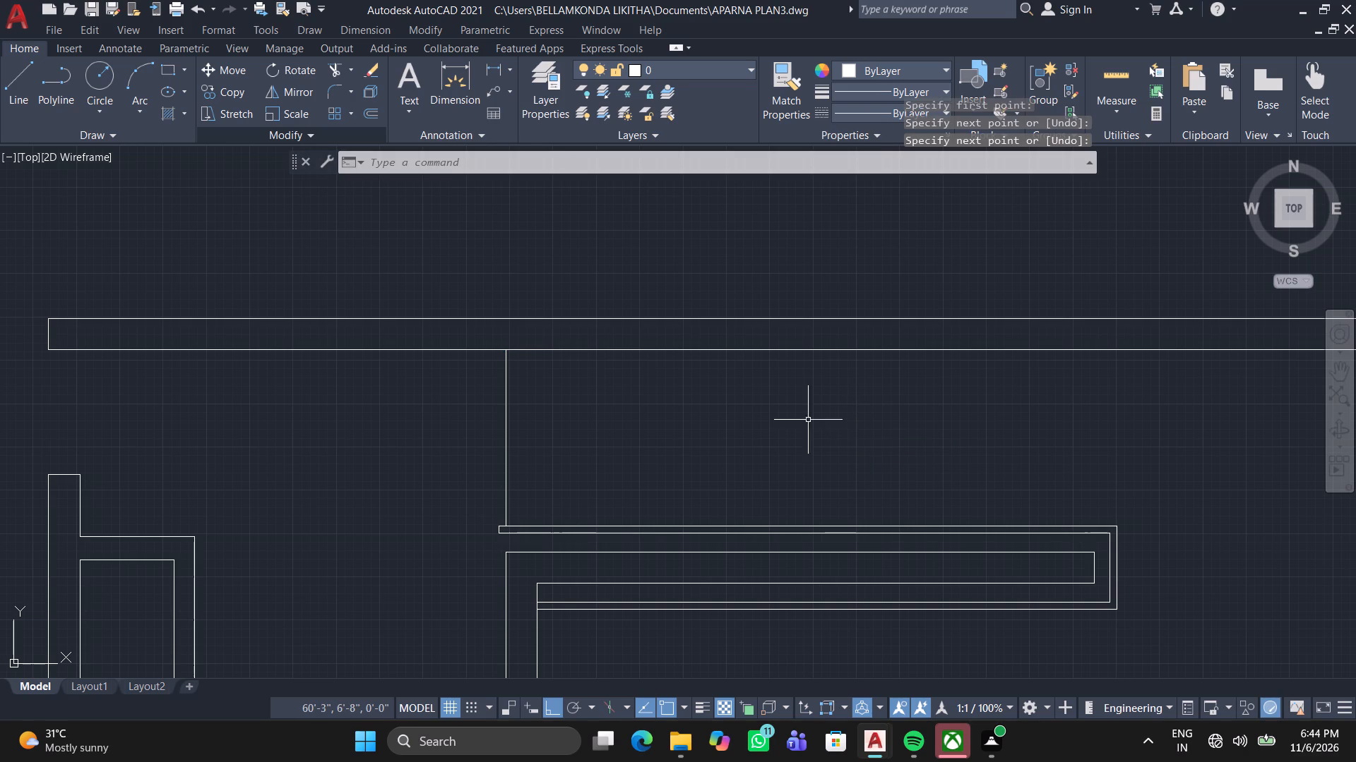
Offset the vertical line between the band and the long north wall eastward at 1' spacing, making five successive copies.
click(379, 115)
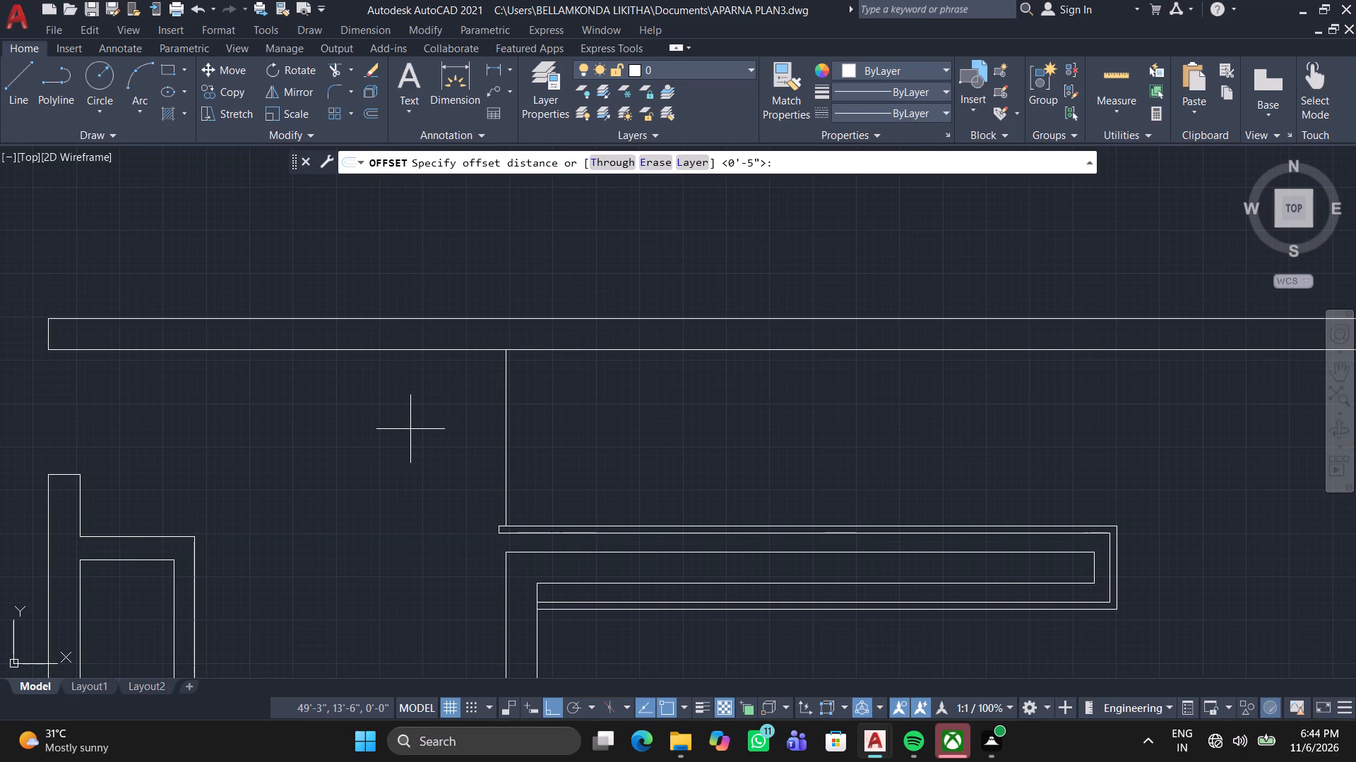
text(1')
key(Return)
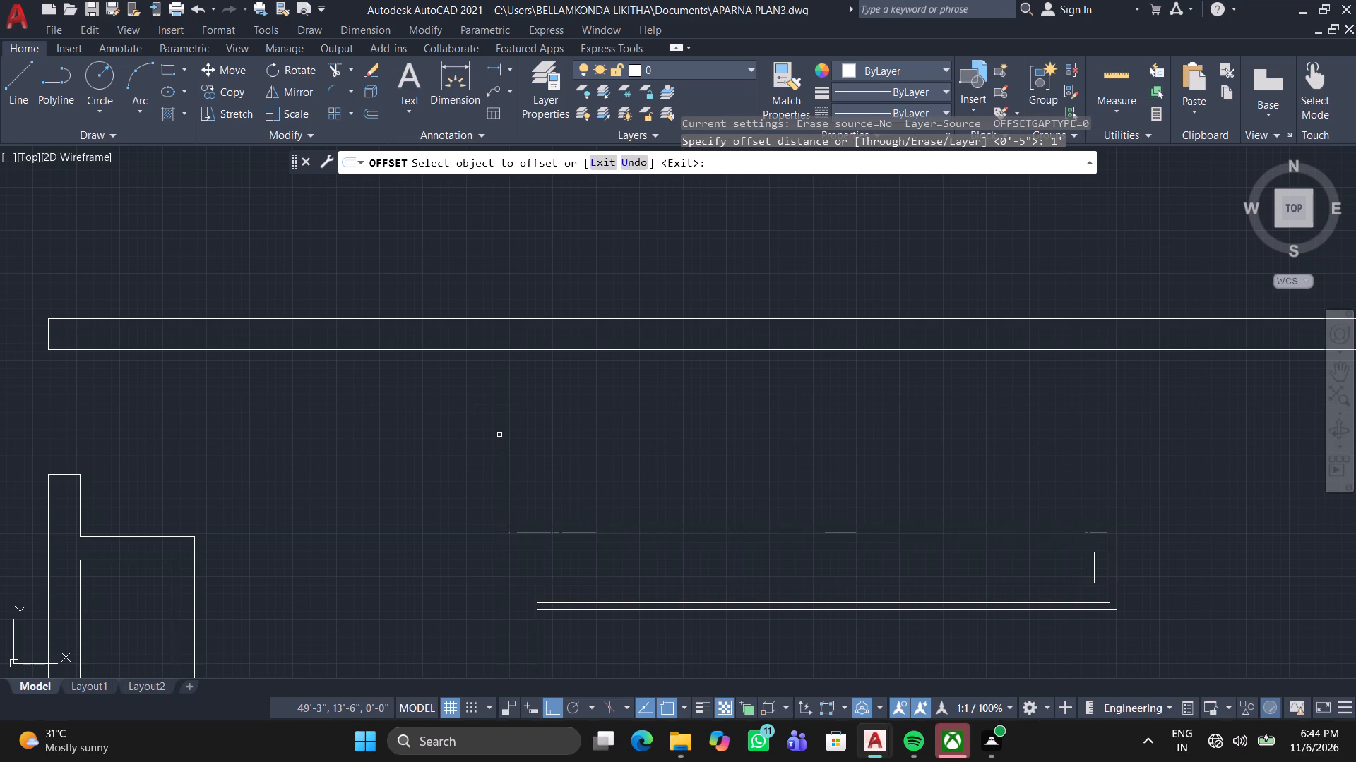
click(504, 433)
click(624, 427)
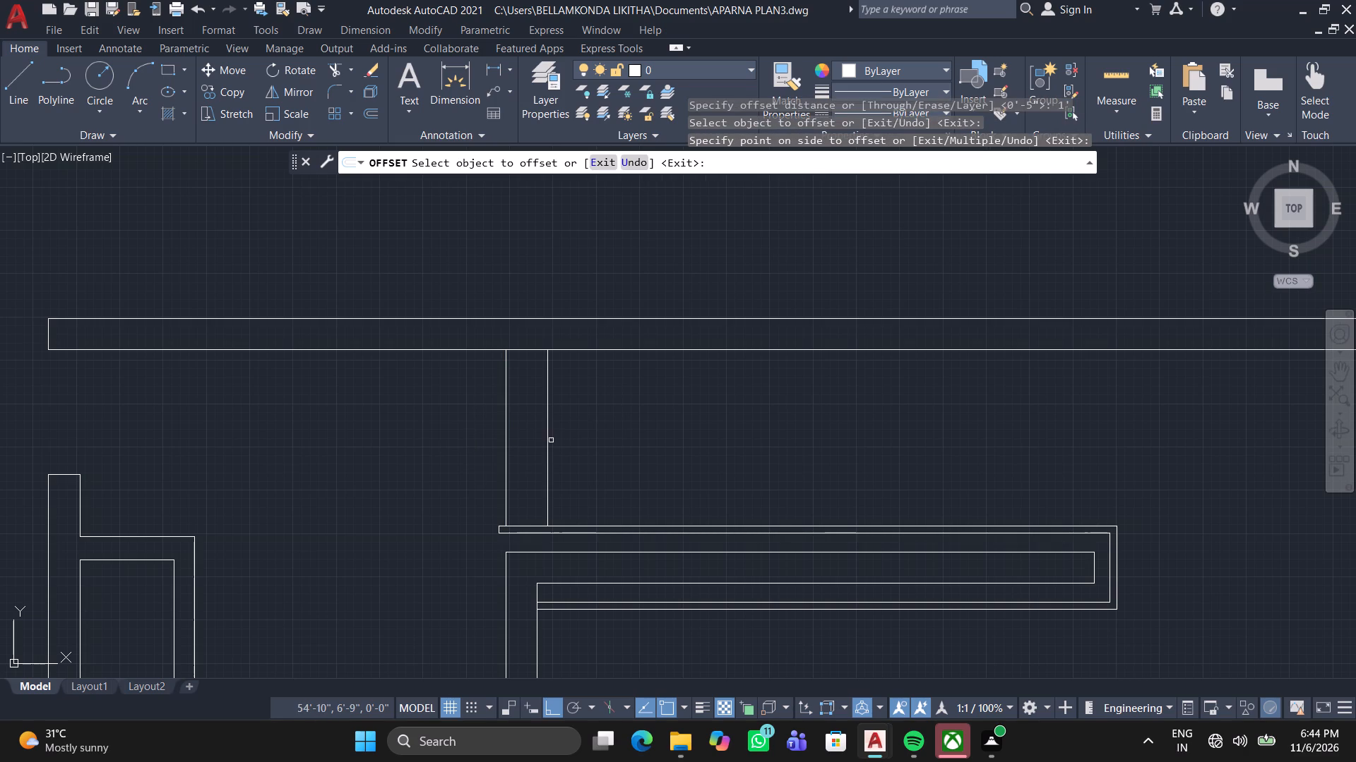
click(549, 438)
click(633, 435)
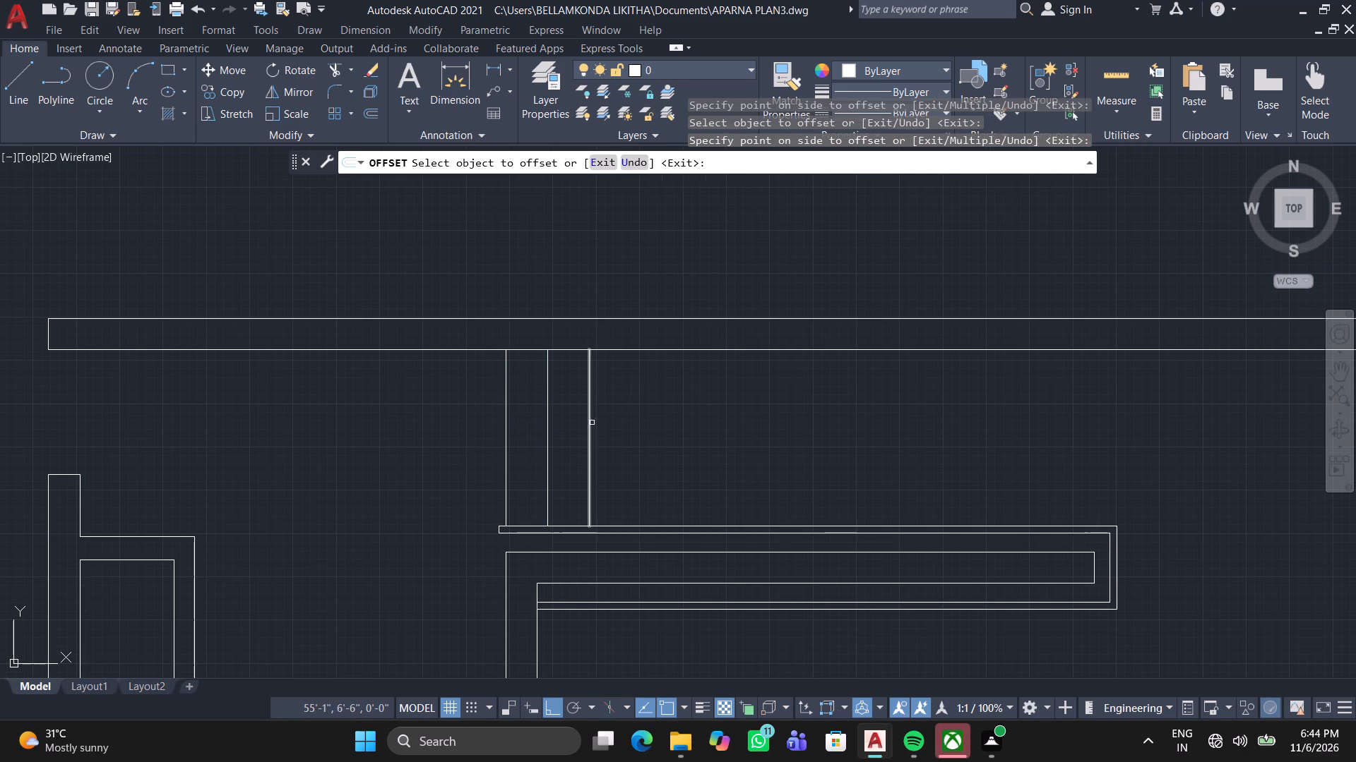
click(596, 404)
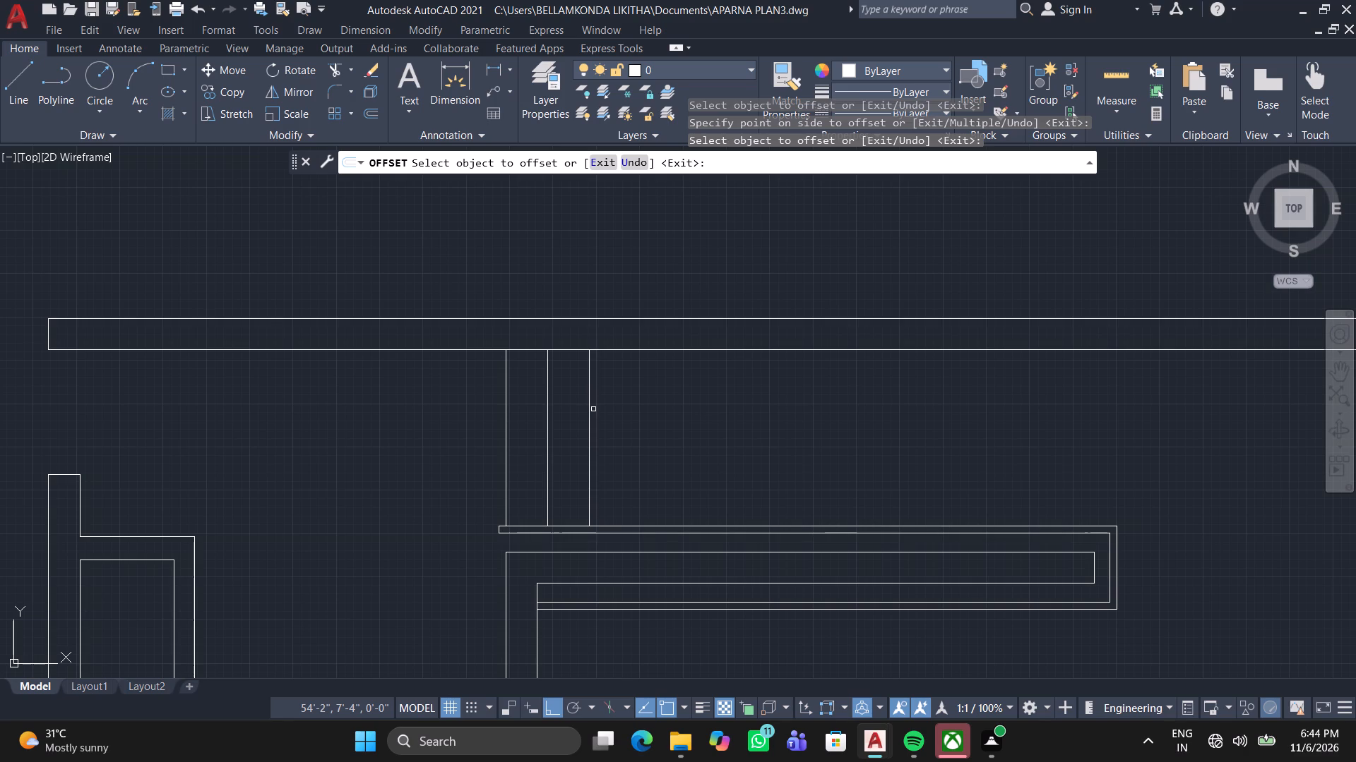
click(590, 410)
click(730, 402)
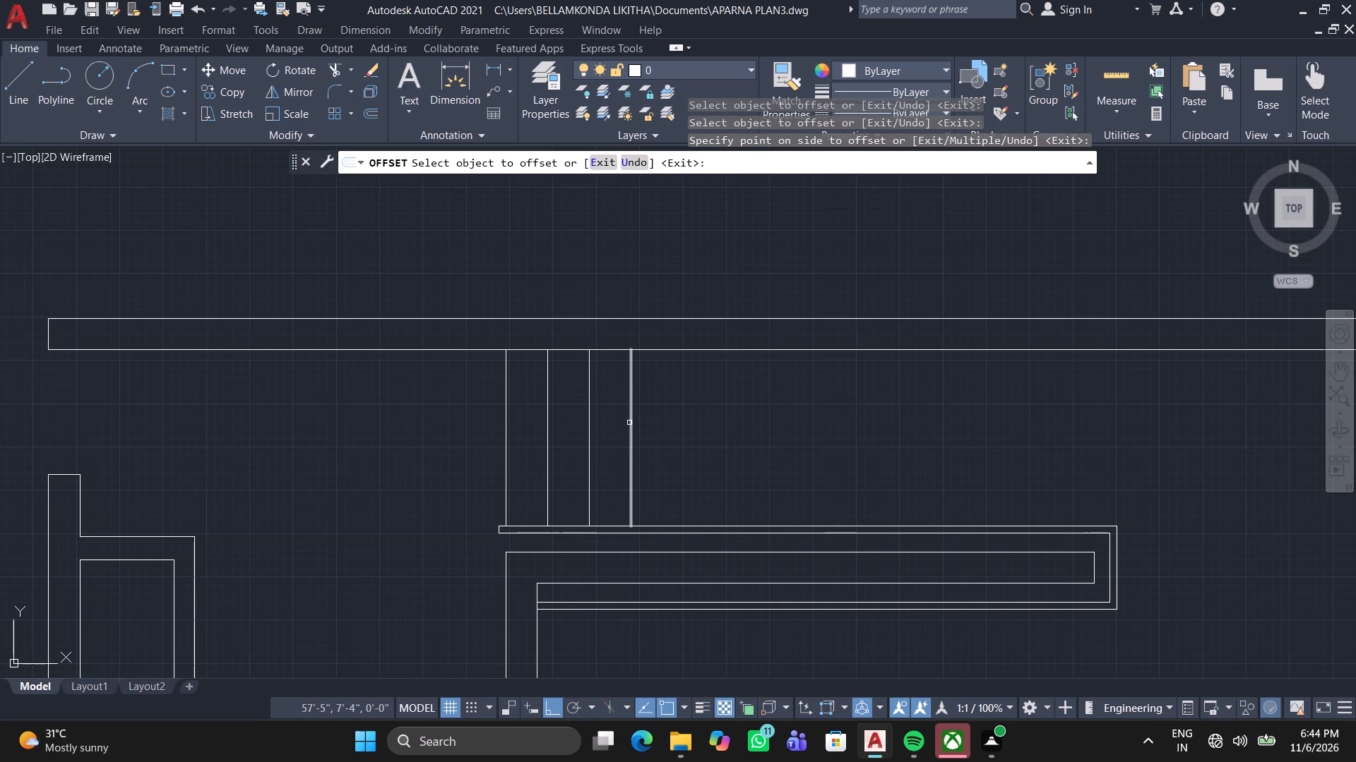
click(629, 423)
click(758, 416)
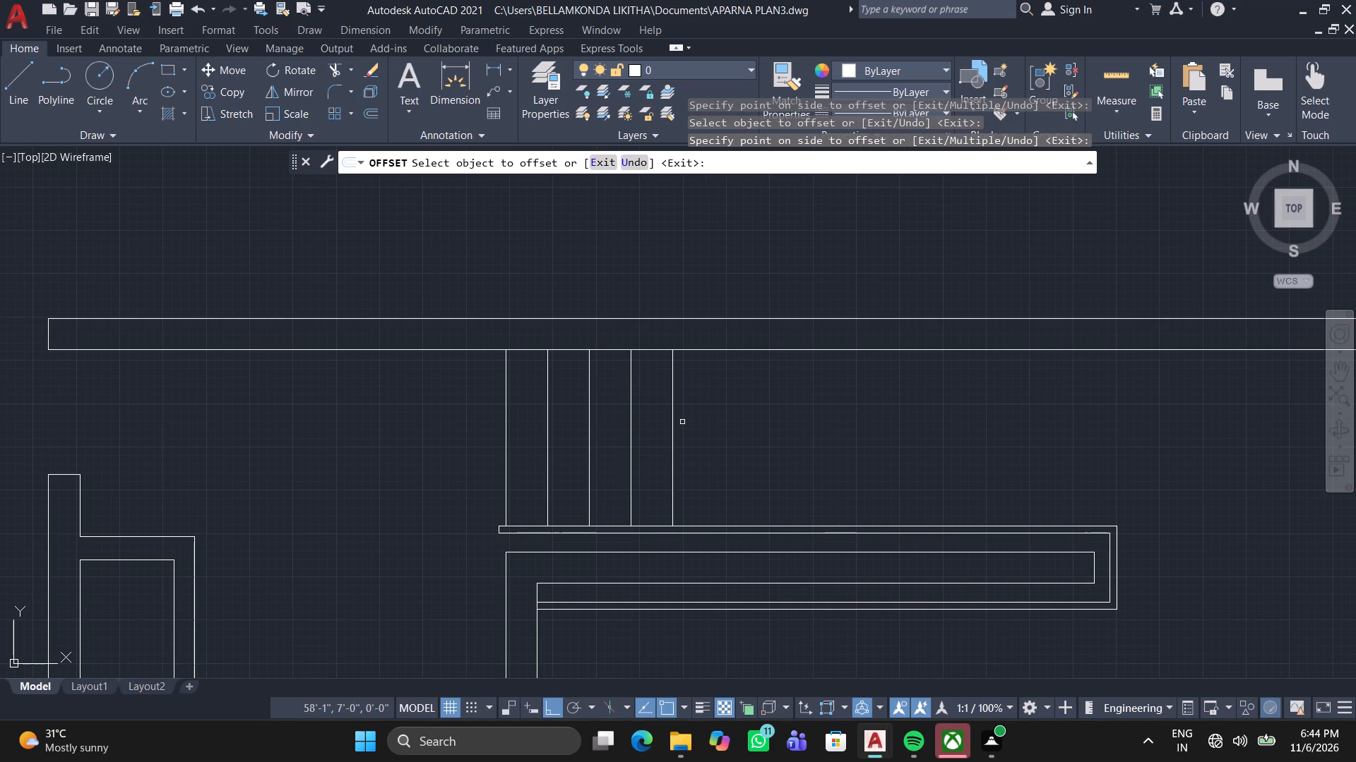
click(671, 411)
click(778, 401)
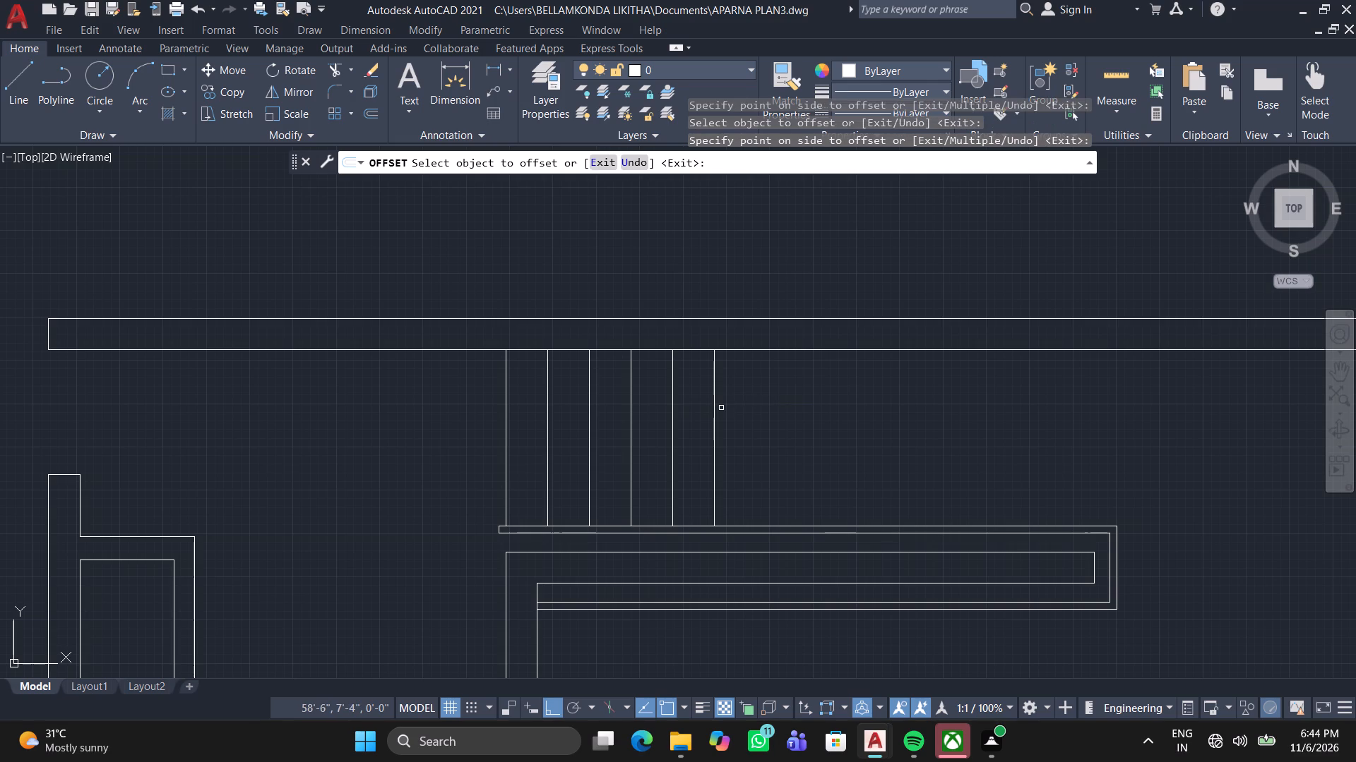
Continue the 1' offsets eastward from the fifth copy, adding five more vertical lines between the band and the north wall.
click(715, 412)
click(806, 410)
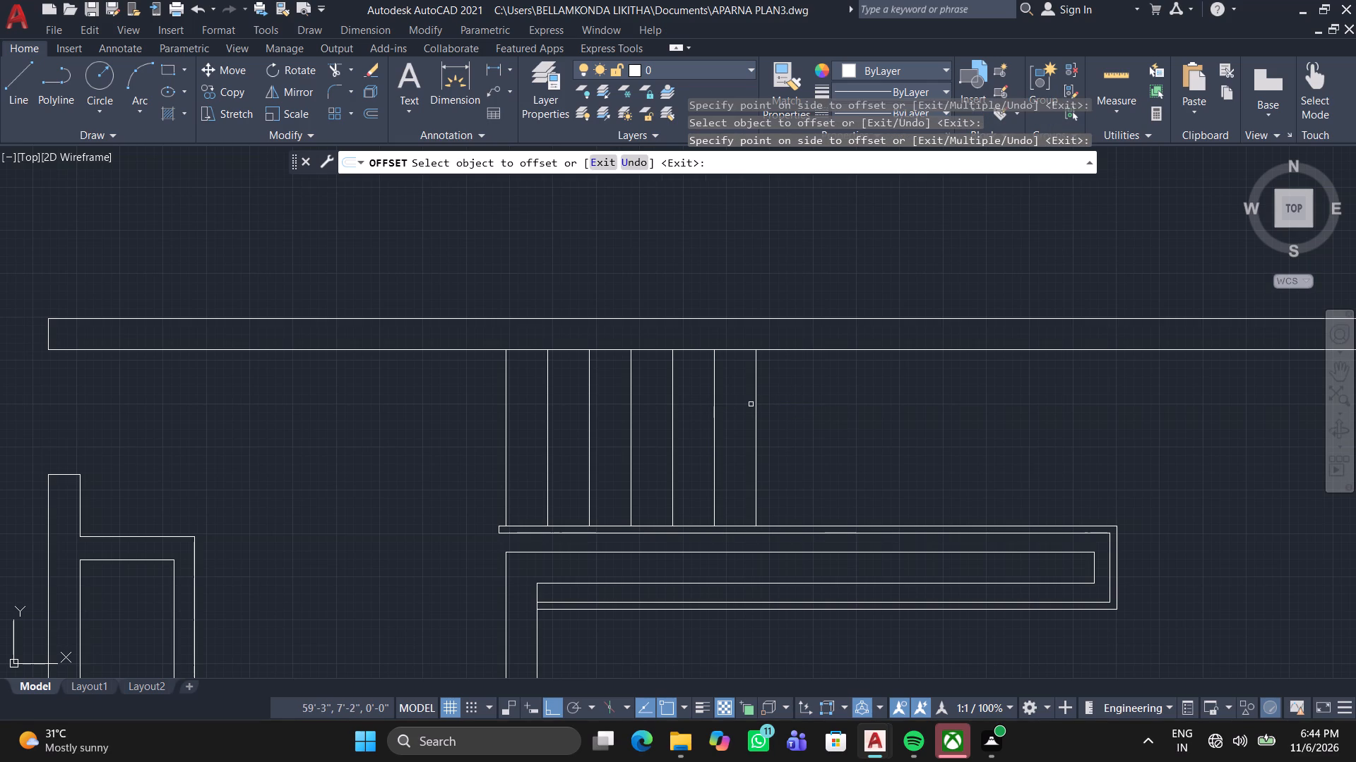
double_click(756, 404)
click(956, 409)
click(797, 420)
click(868, 403)
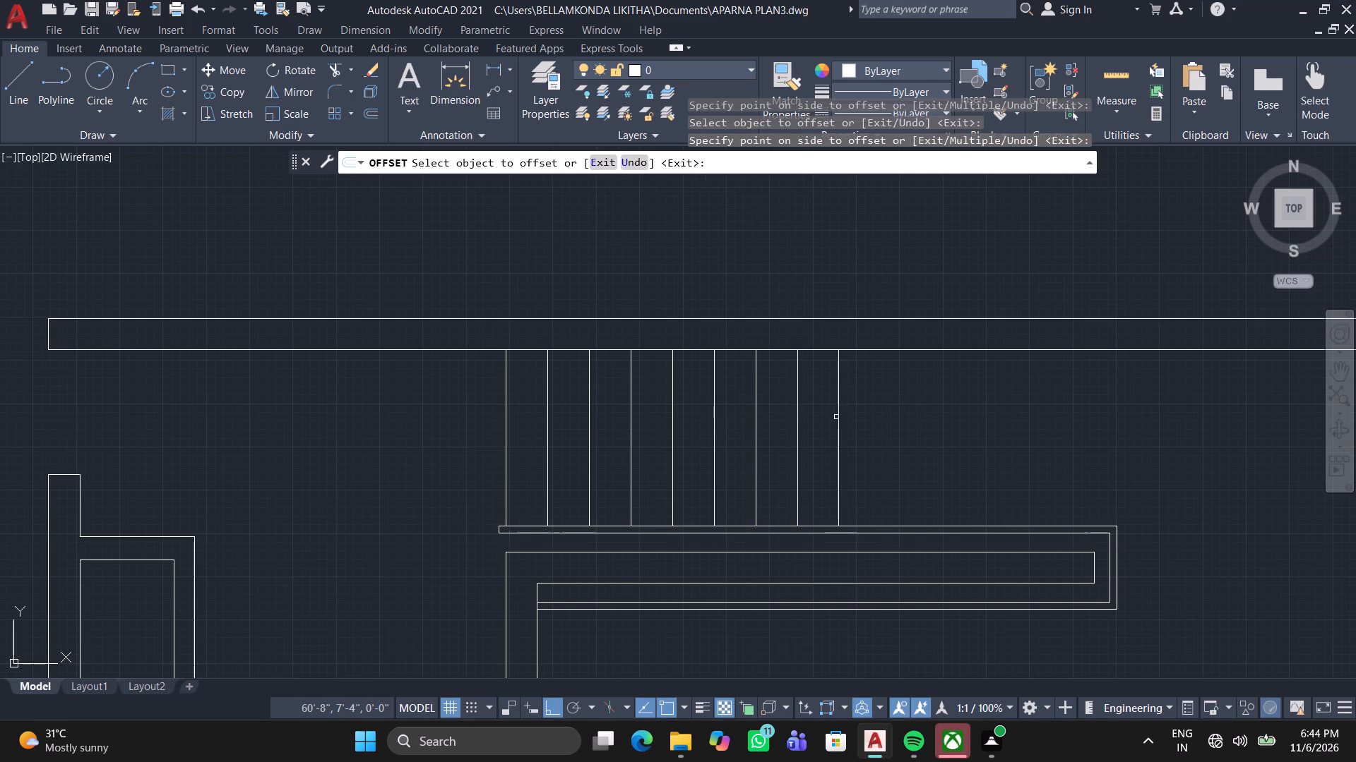
click(838, 418)
click(923, 409)
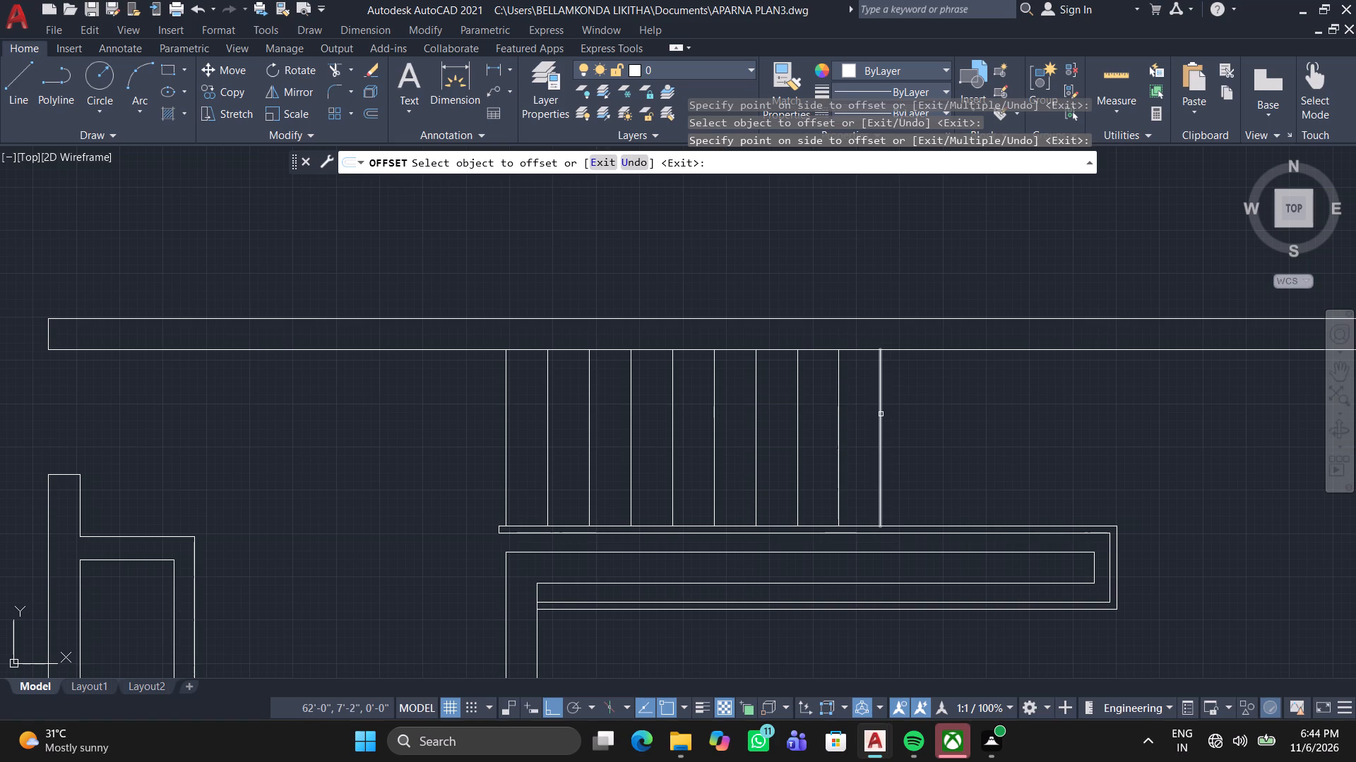
click(884, 414)
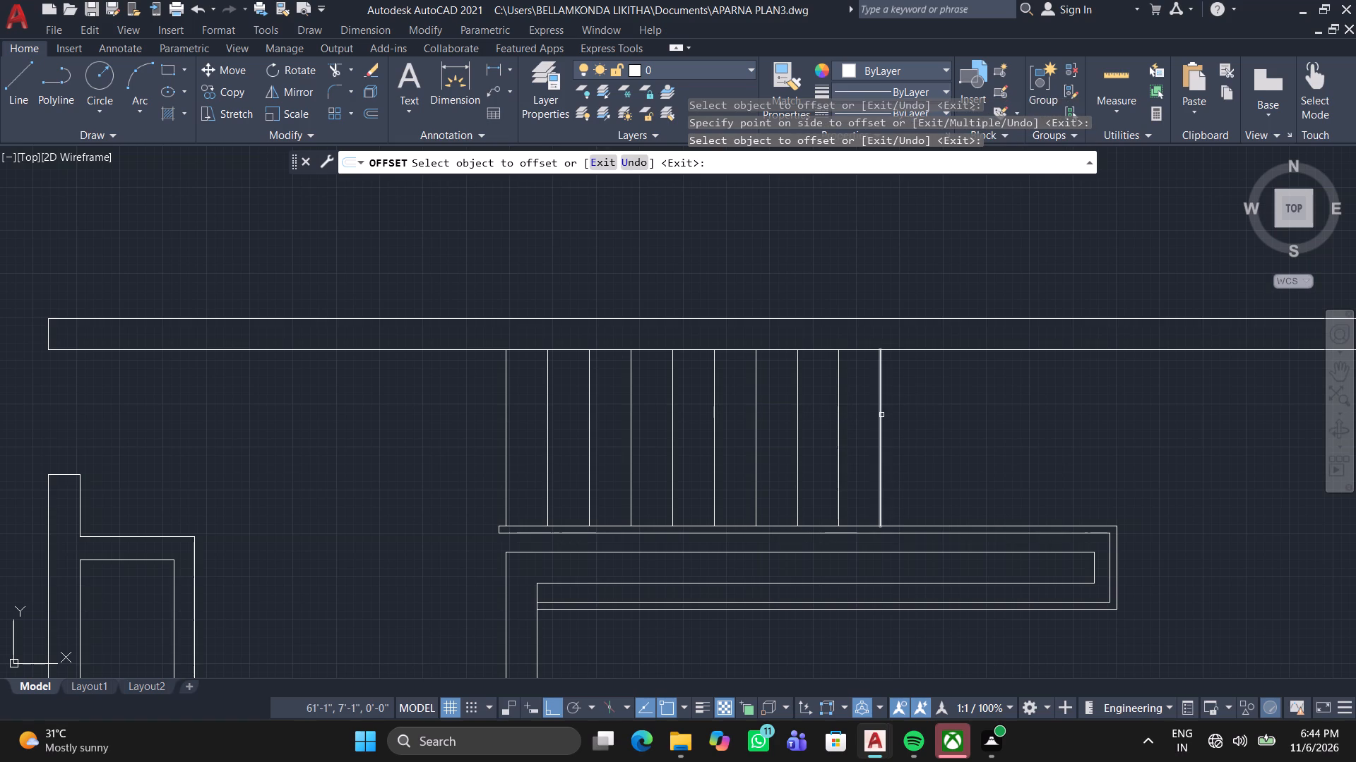
click(880, 418)
click(918, 412)
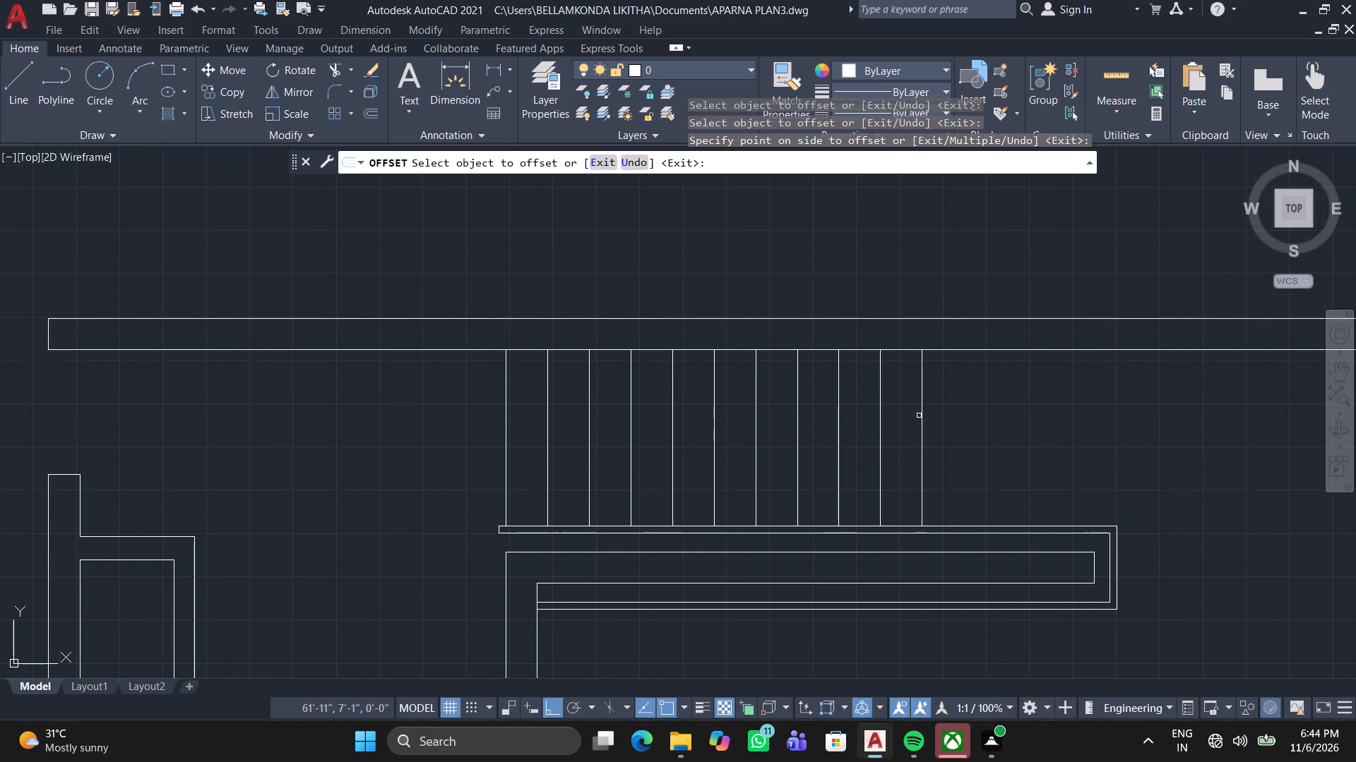
Add four more 1' offset lines eastward, ending the row just before the band's east end.
click(919, 416)
click(922, 415)
click(953, 410)
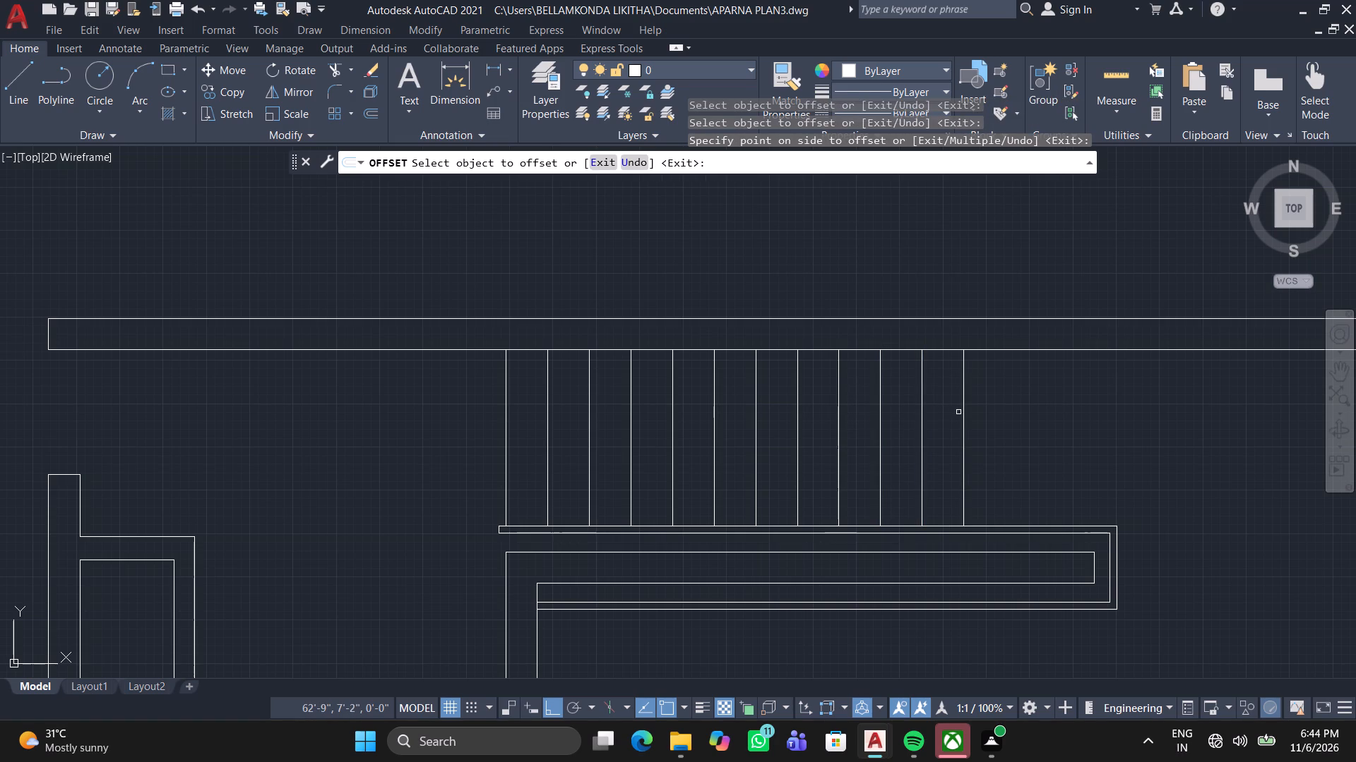
click(965, 412)
click(1035, 391)
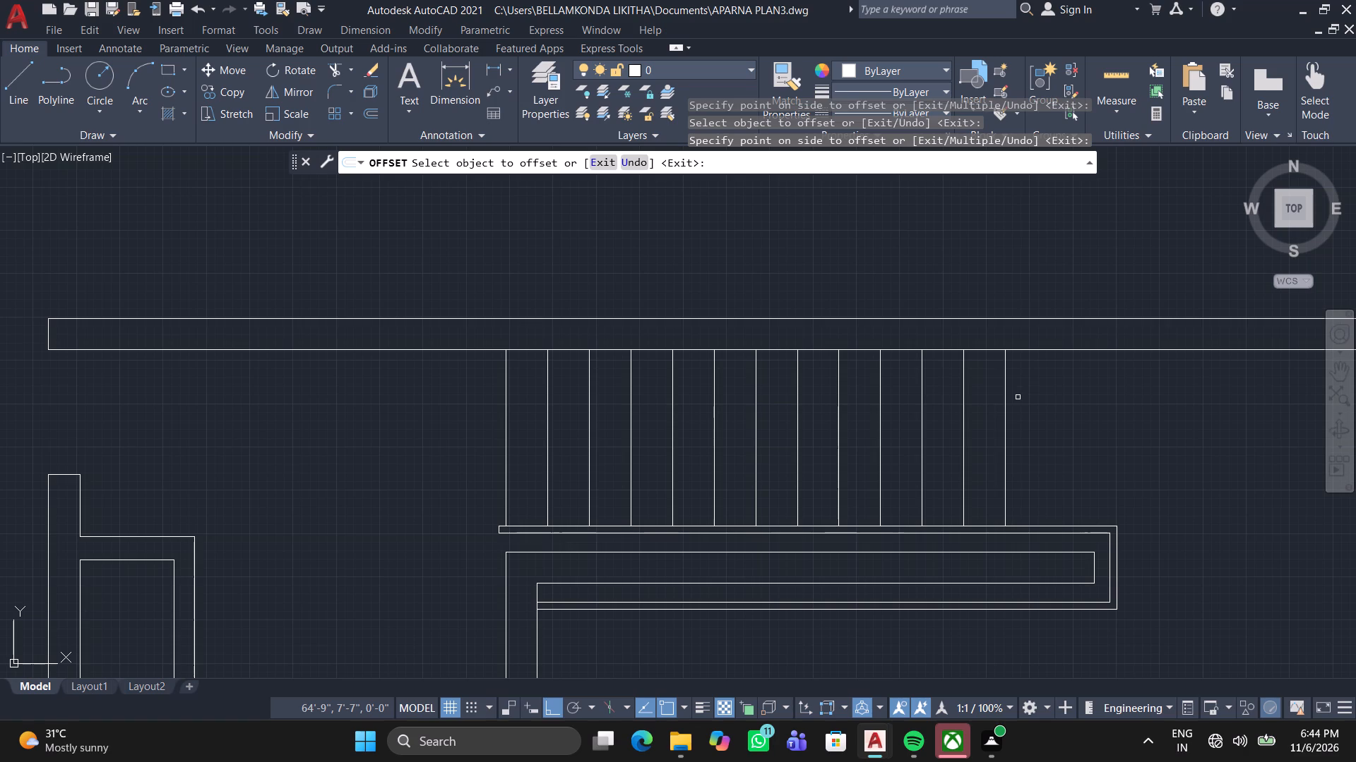
click(1004, 406)
click(1045, 399)
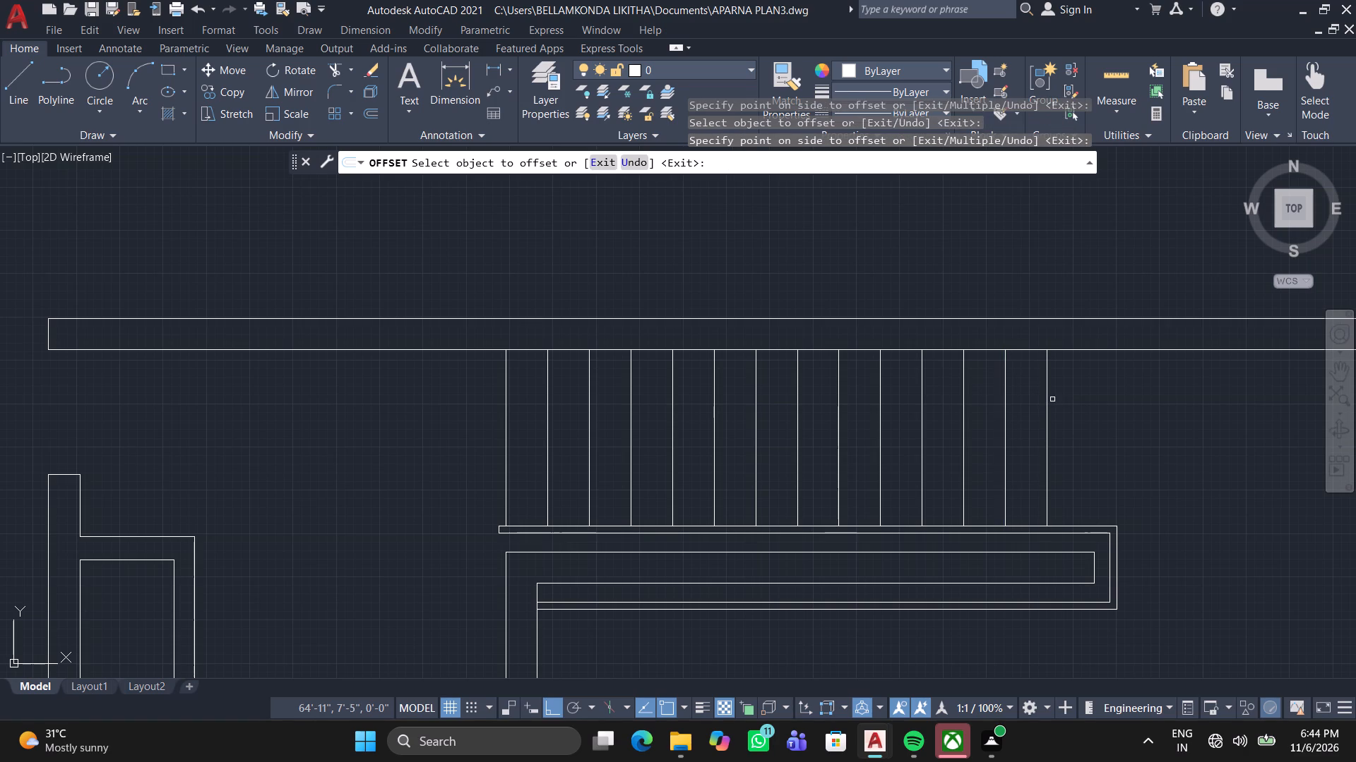
click(1049, 404)
click(1092, 397)
middle_drag(1187, 444, 989, 322)
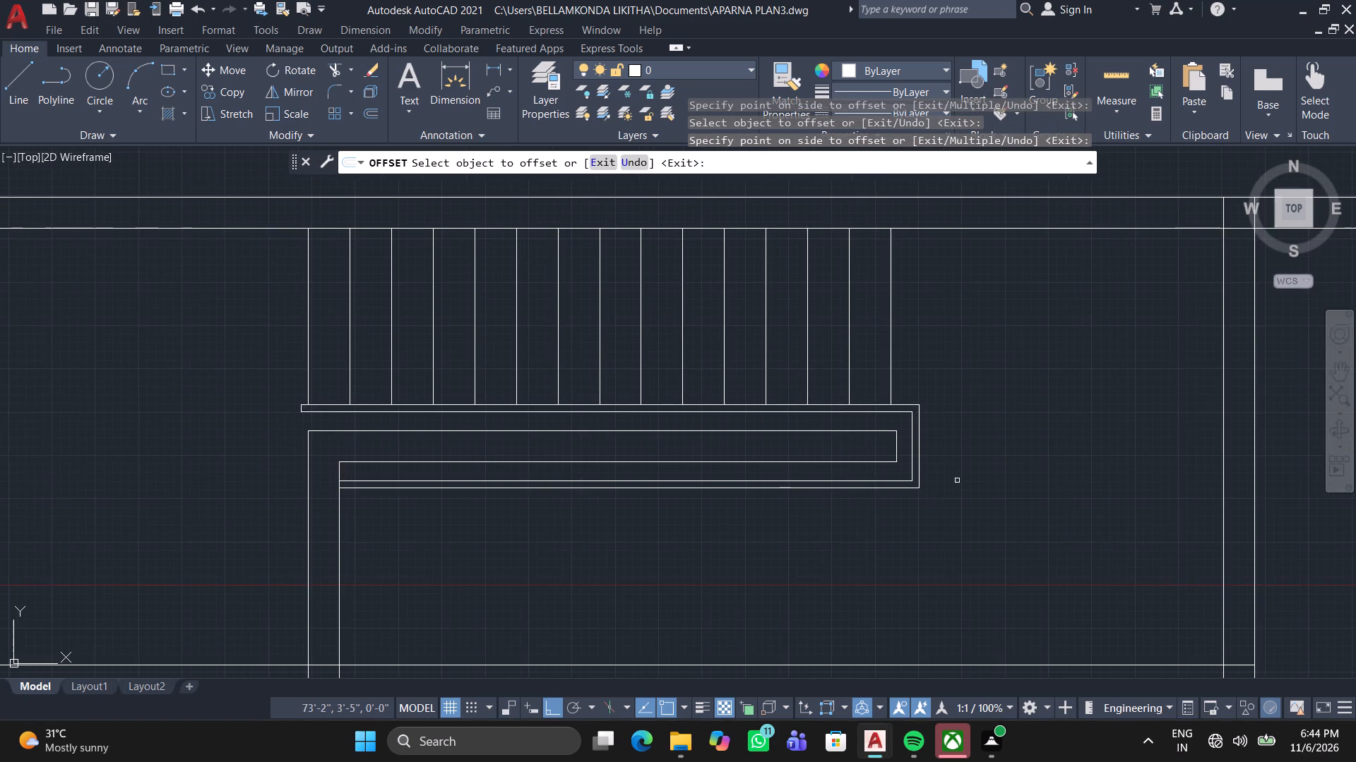
middle_drag(944, 493, 1053, 332)
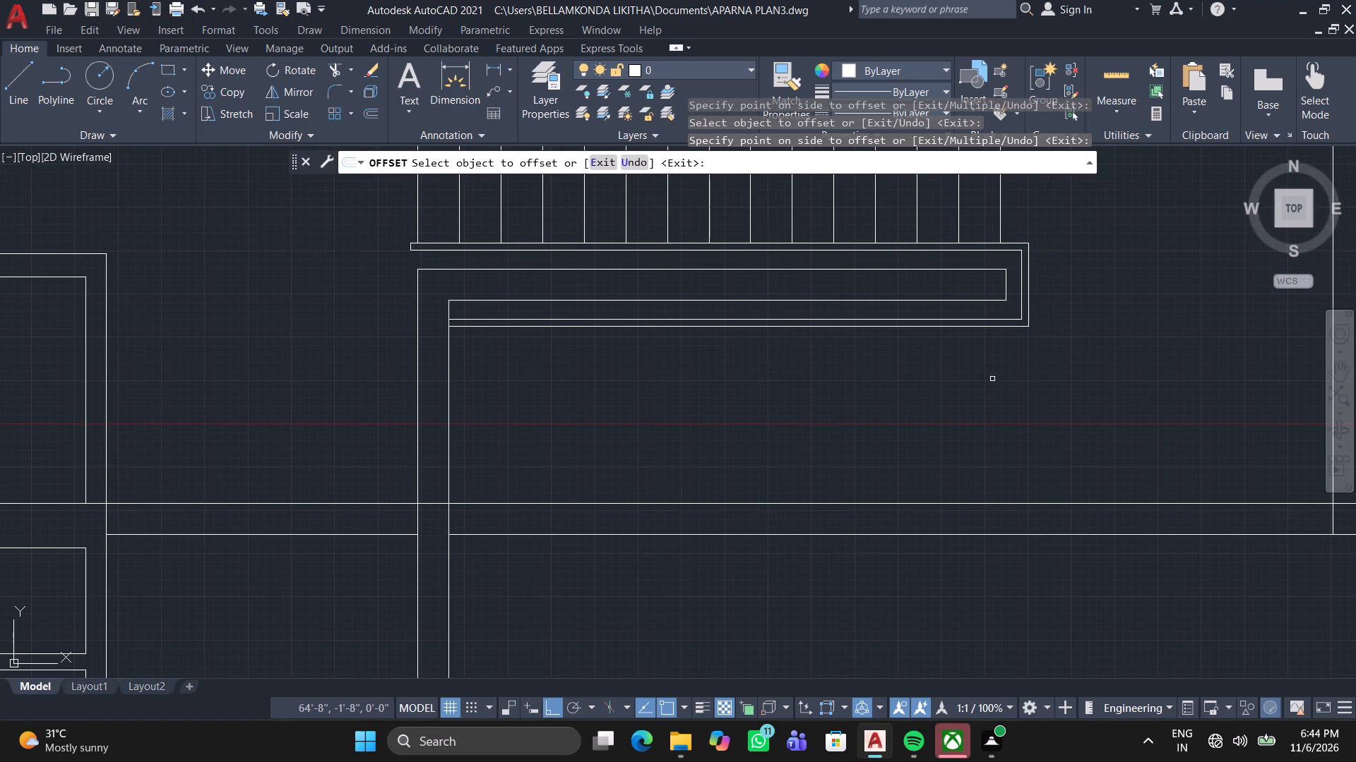
key(Escape)
middle_drag(992, 392, 941, 539)
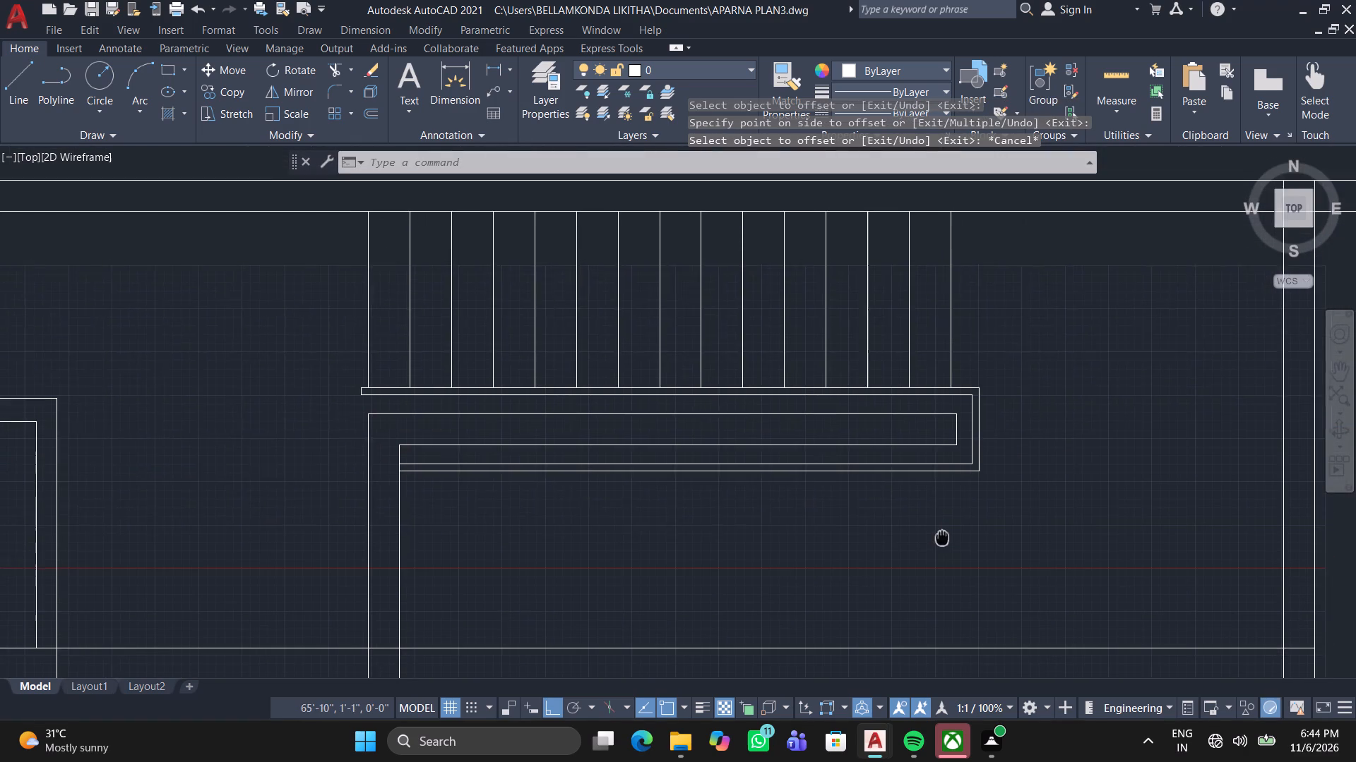
middle_drag(941, 539, 941, 540)
Copy the five easternmost vertical lines straight down so their upper ends meet the band's lowest horizontal line.
click(1021, 348)
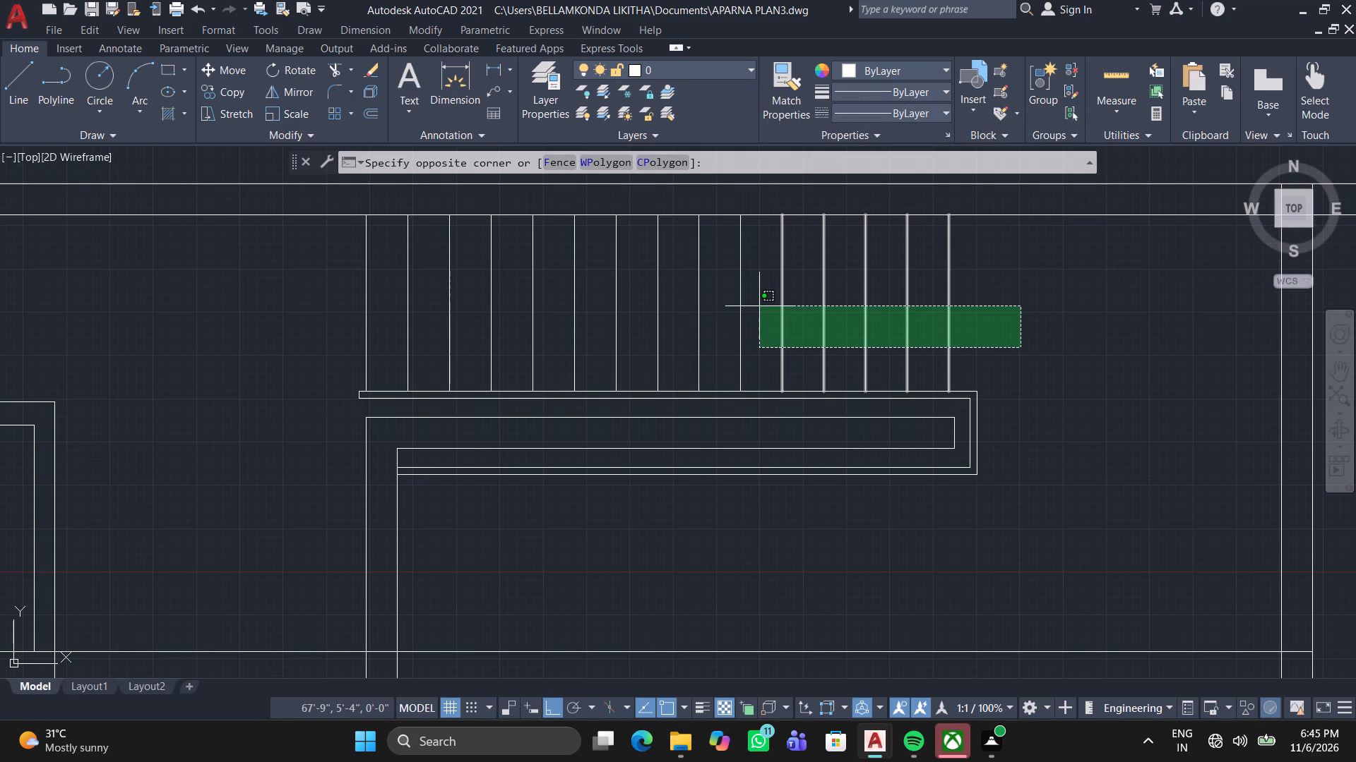
click(759, 307)
right_click(1010, 302)
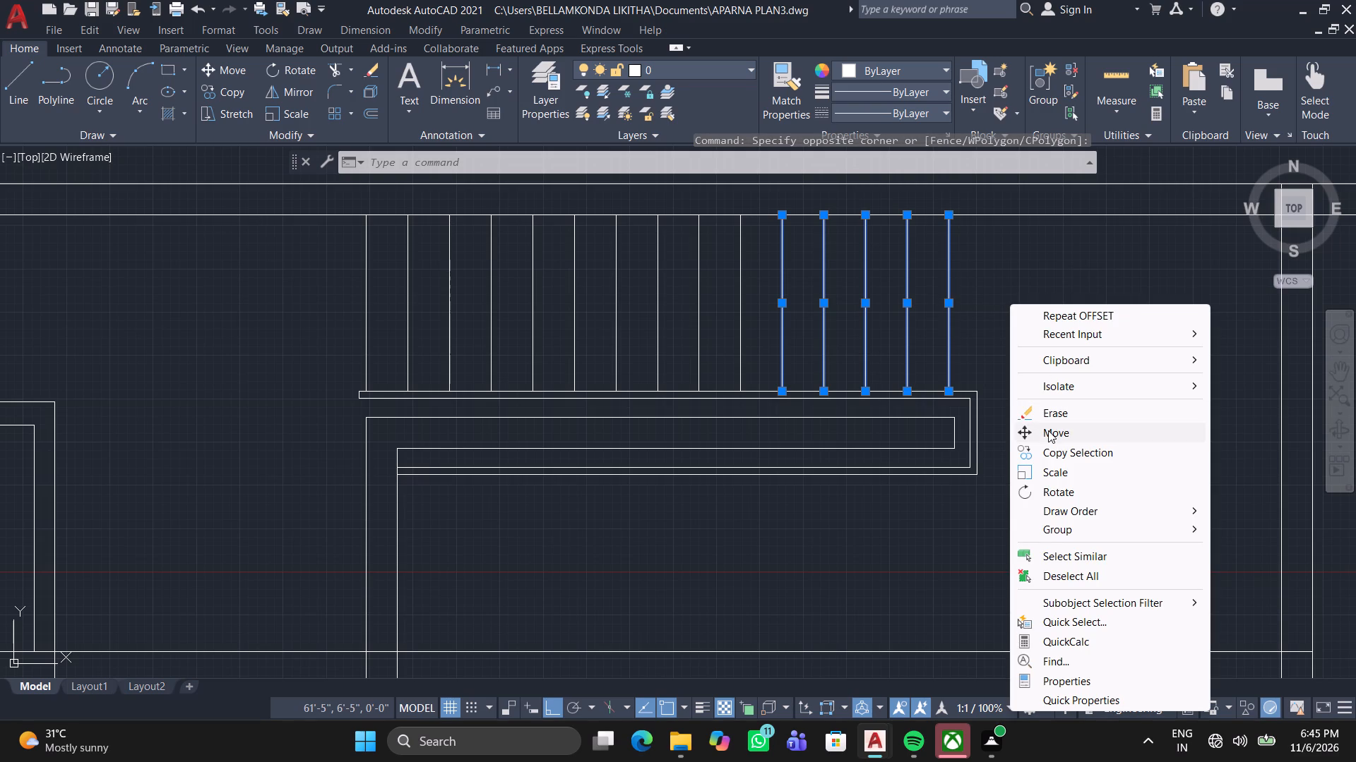
click(1047, 451)
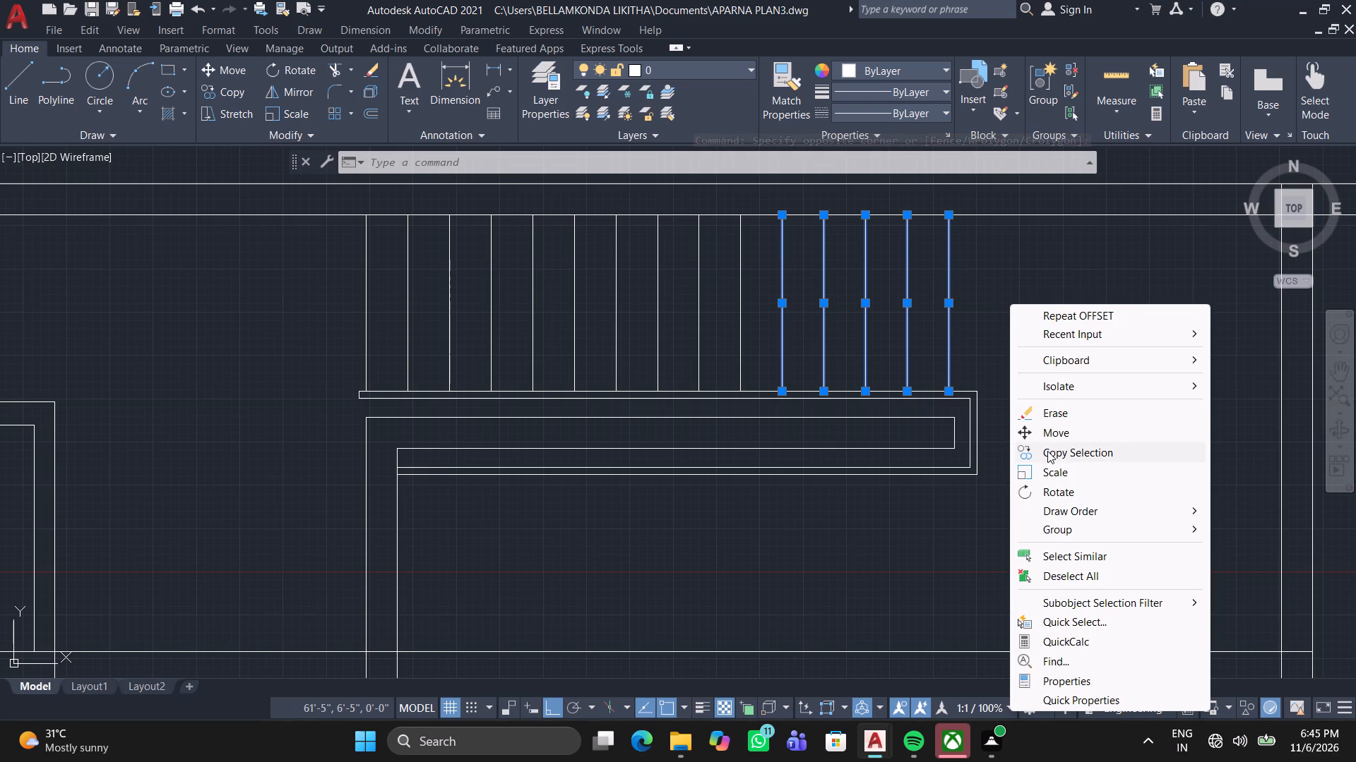
click(783, 218)
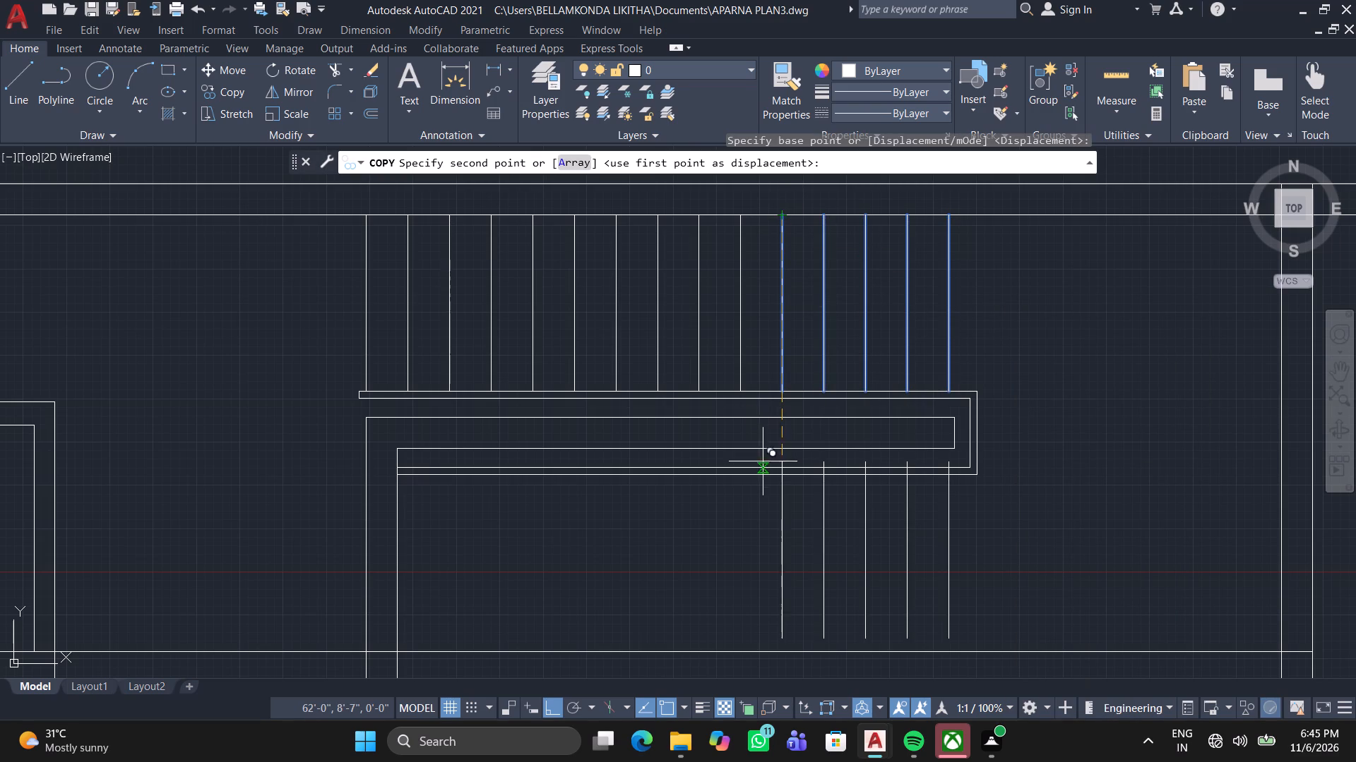
scroll(773, 490, up, 4)
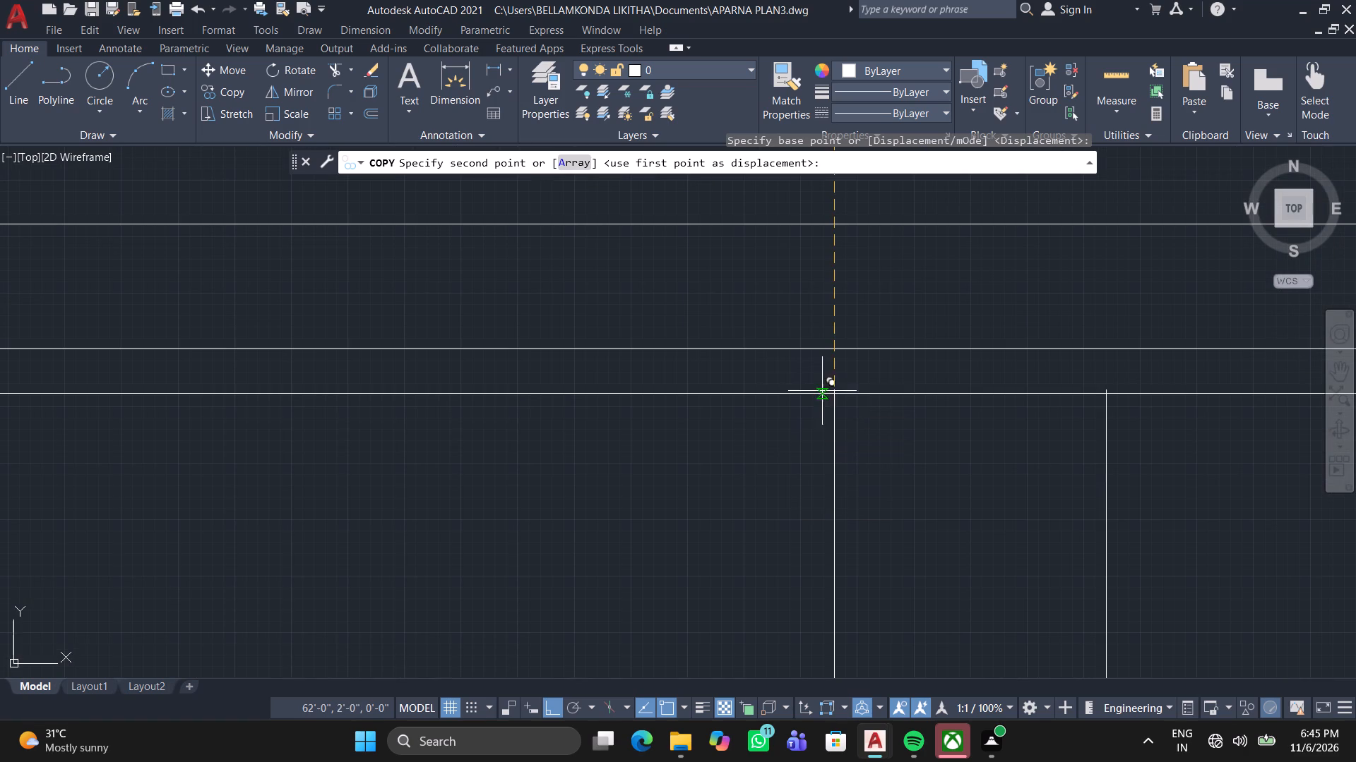
click(830, 393)
scroll(811, 399, down, 4)
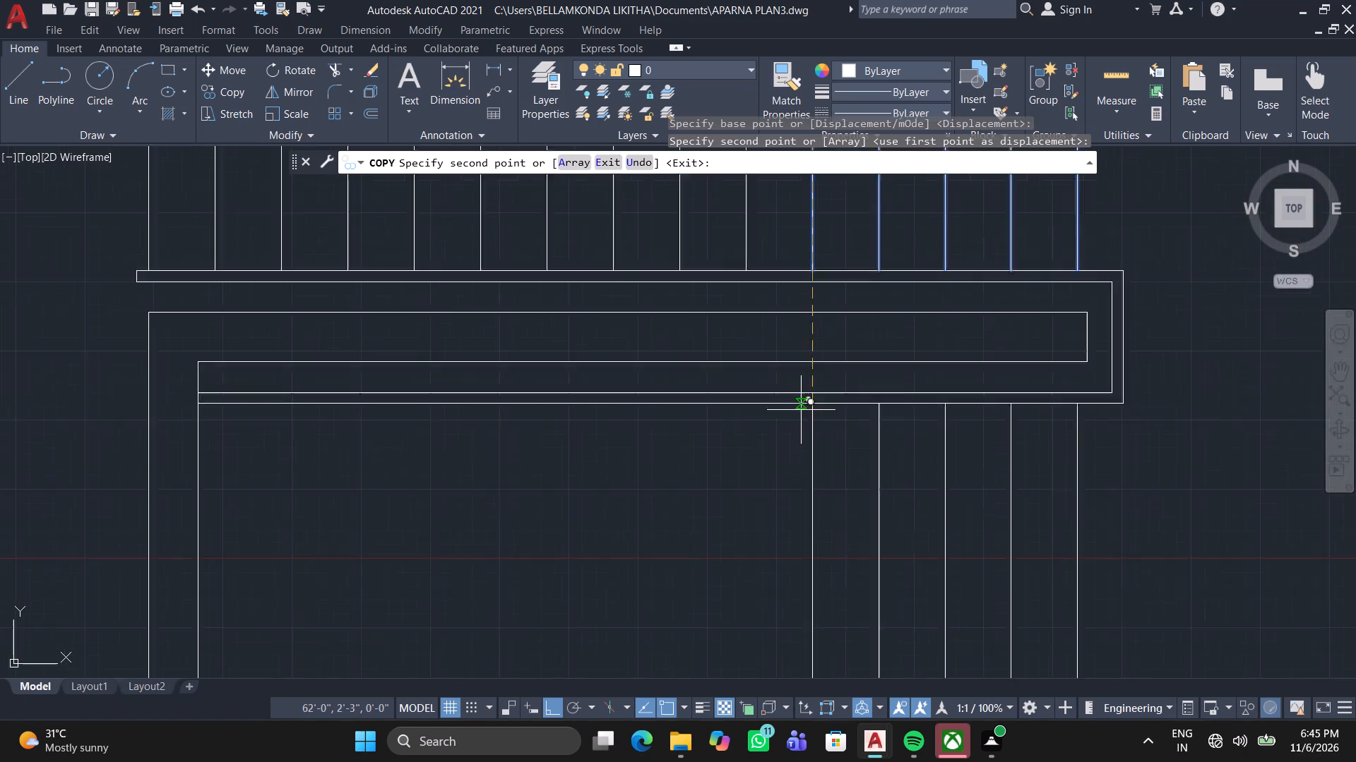
middle_drag(778, 411, 775, 400)
scroll(689, 453, down, 1)
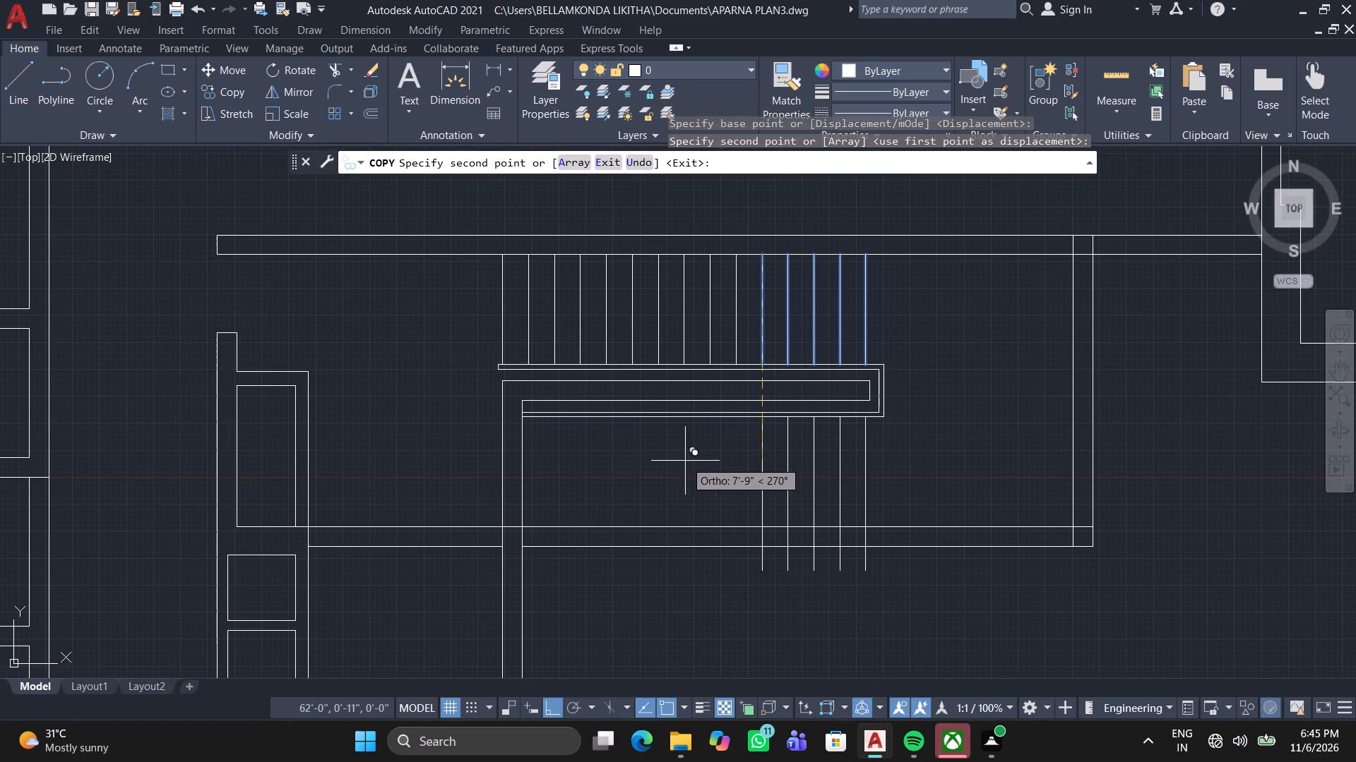
key(Escape)
Copy the four westernmost lines below the band straight down so their upper ends meet the south wall's lower line.
middle_drag(694, 501, 713, 378)
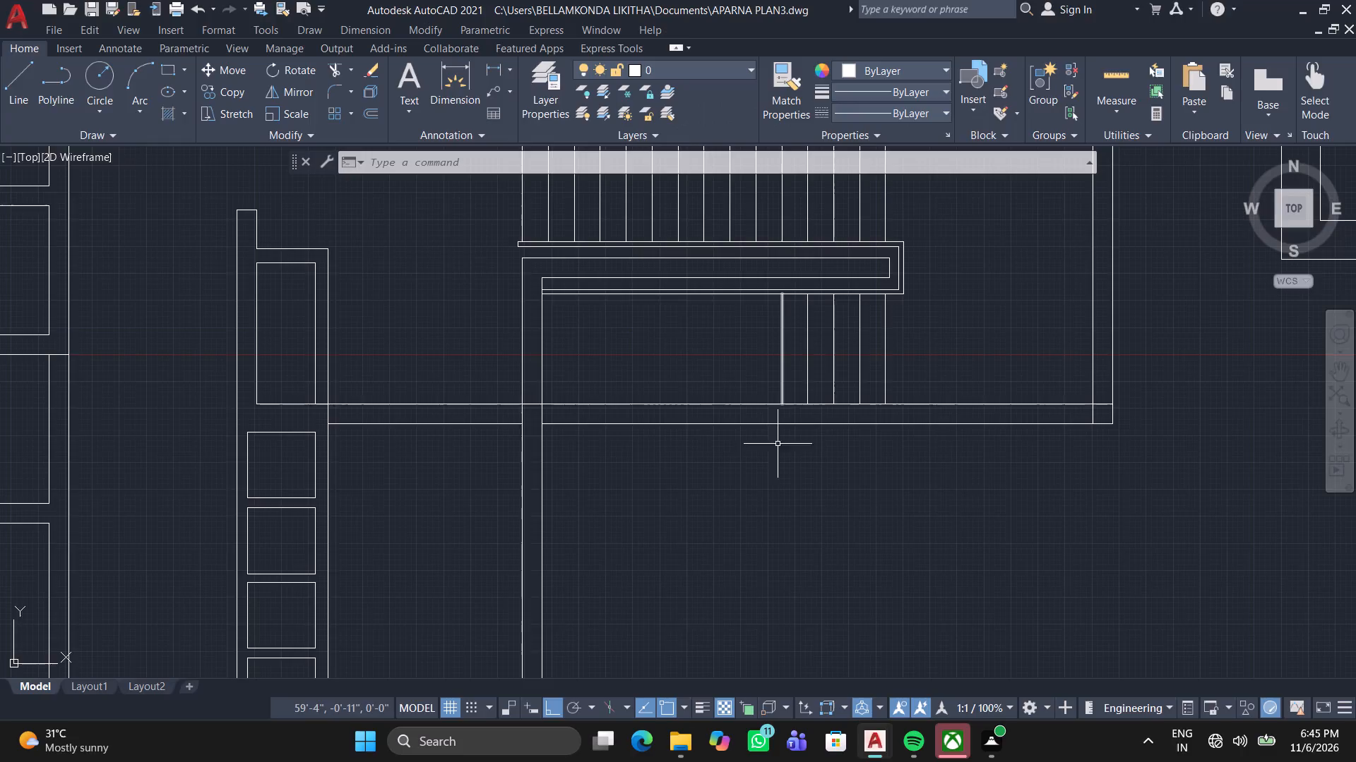
middle_drag(767, 499, 597, 497)
middle_click(597, 497)
scroll(732, 351, up, 1)
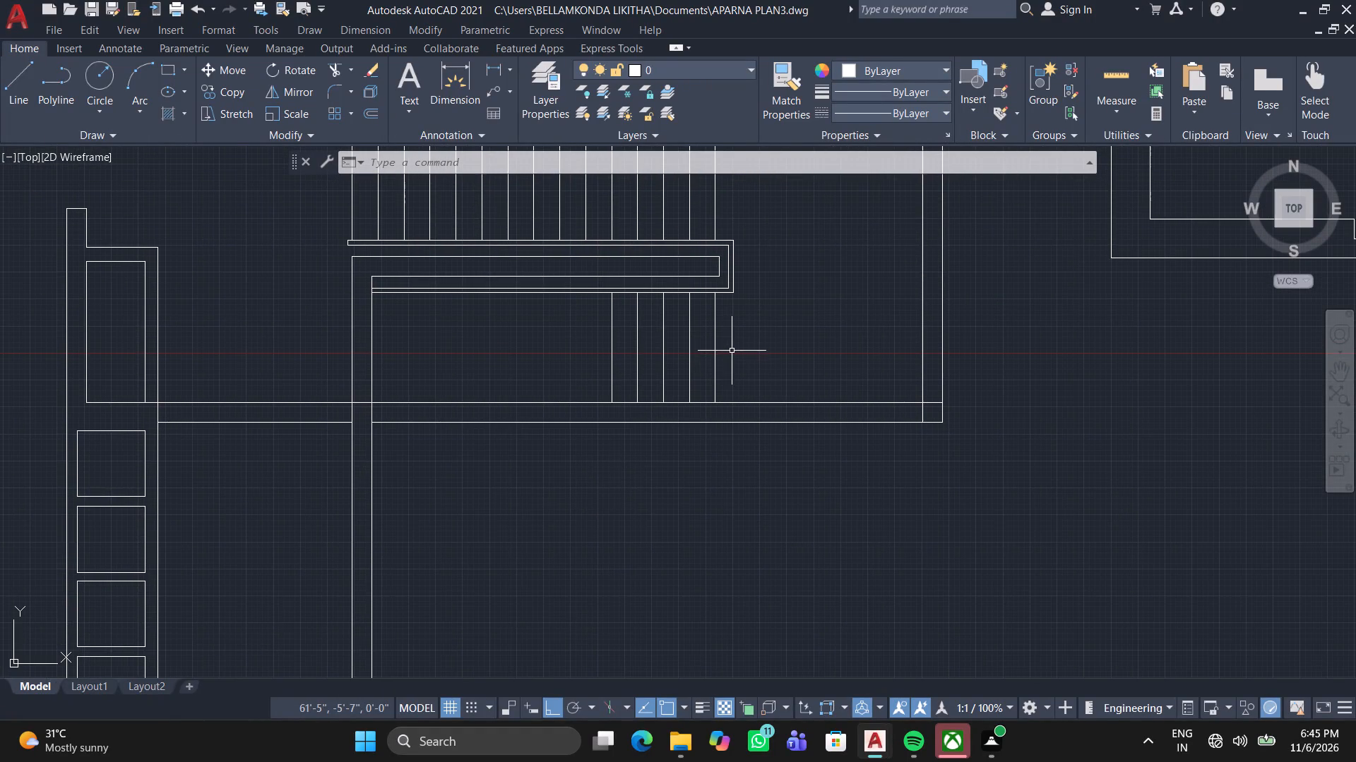
click(668, 359)
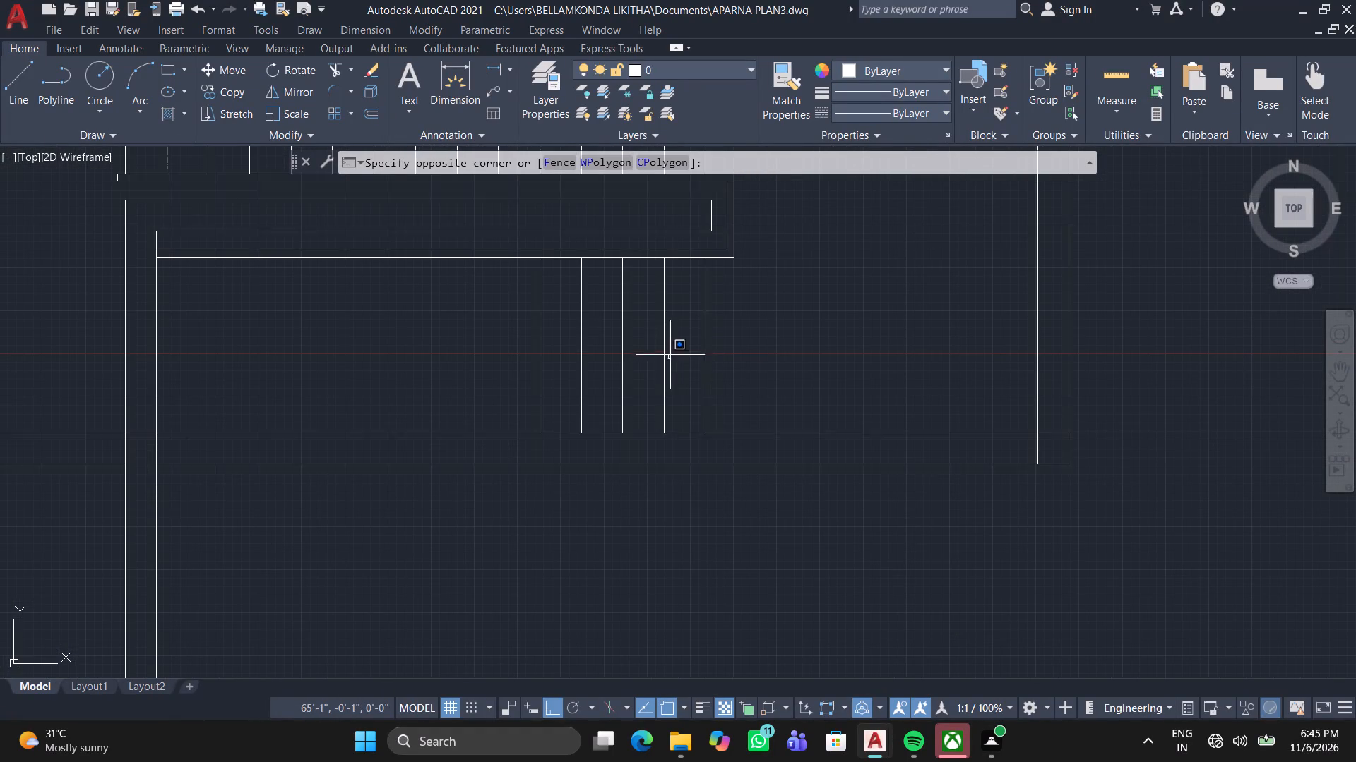
click(459, 346)
right_click(764, 321)
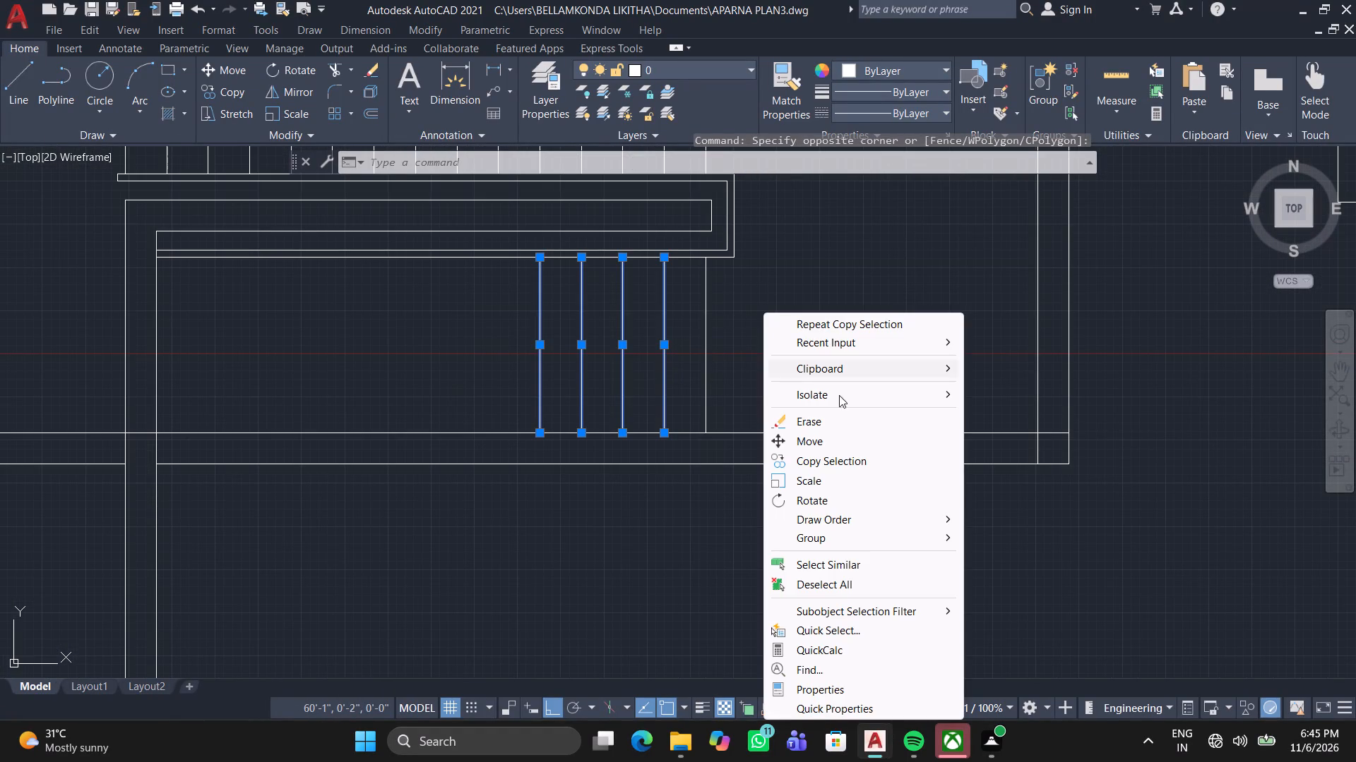
click(838, 456)
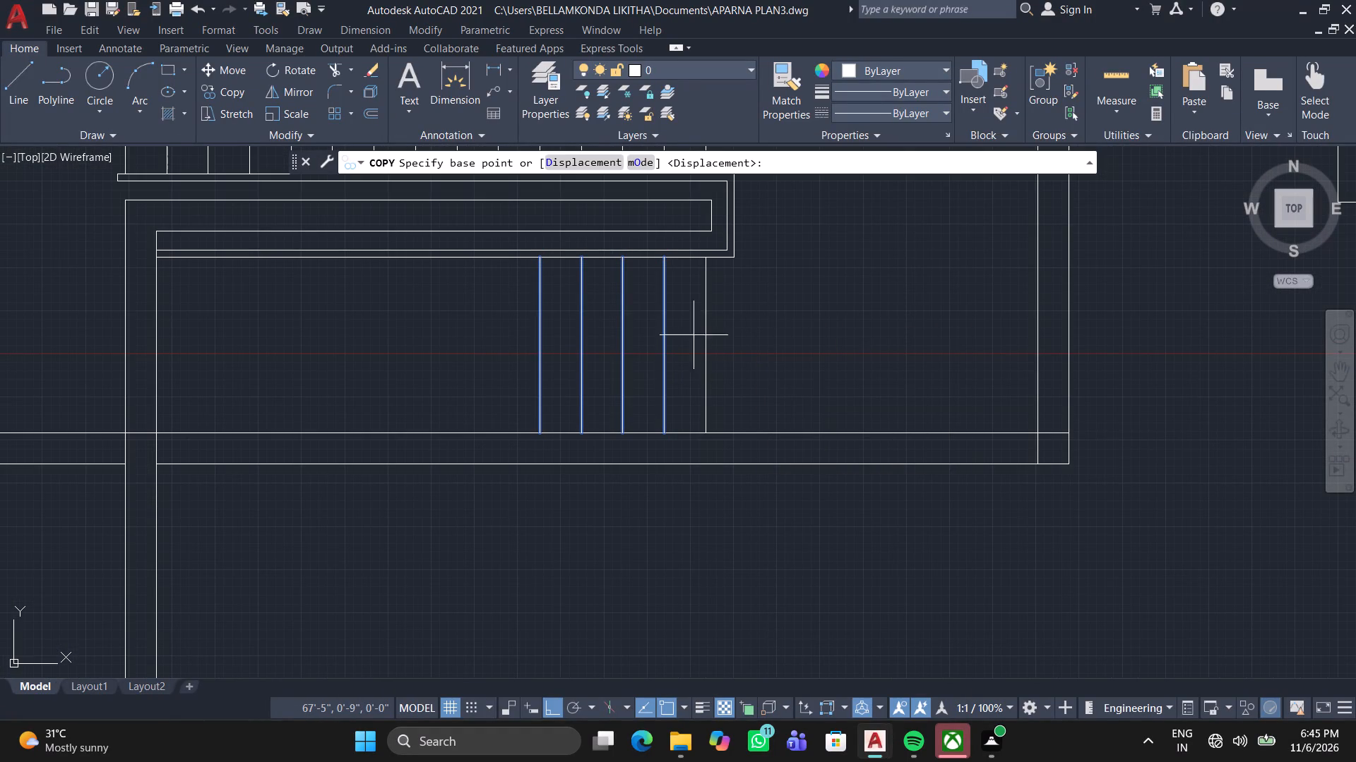
click(664, 261)
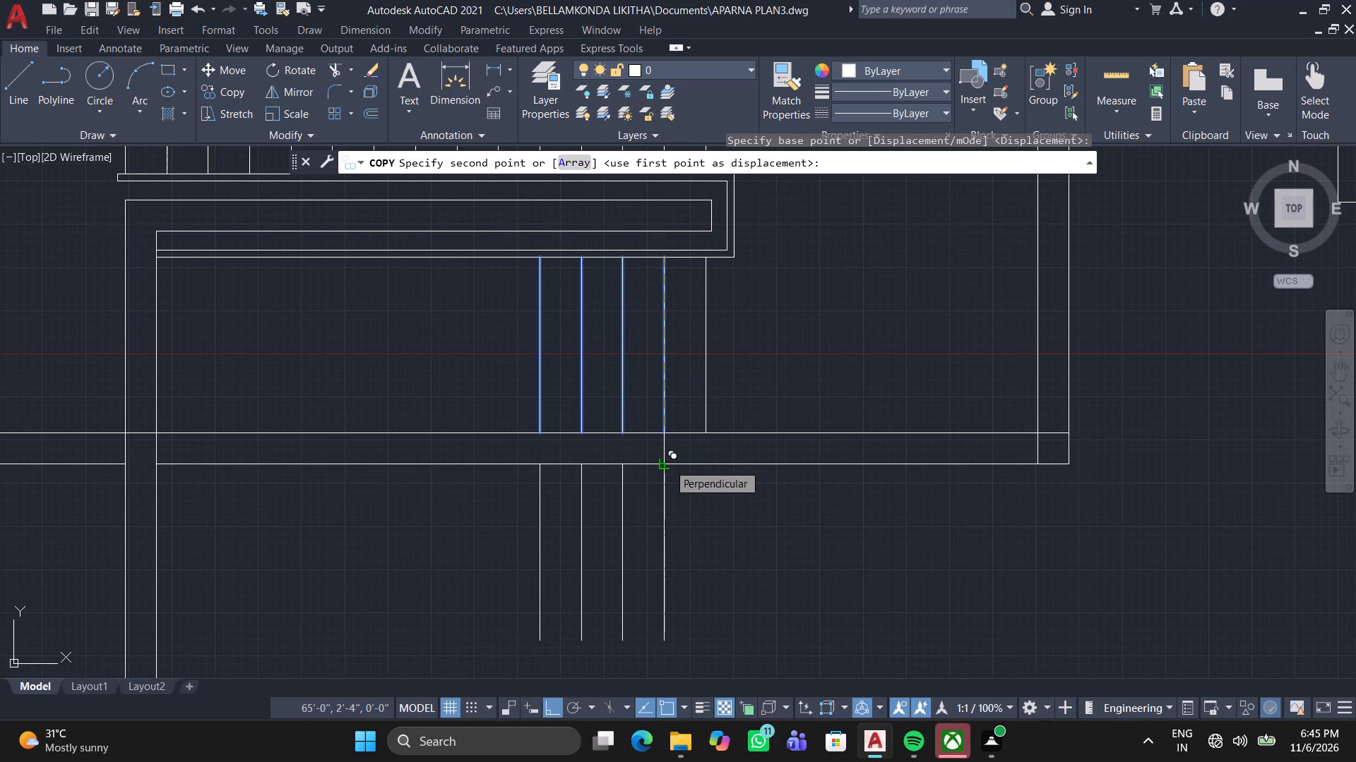
click(668, 464)
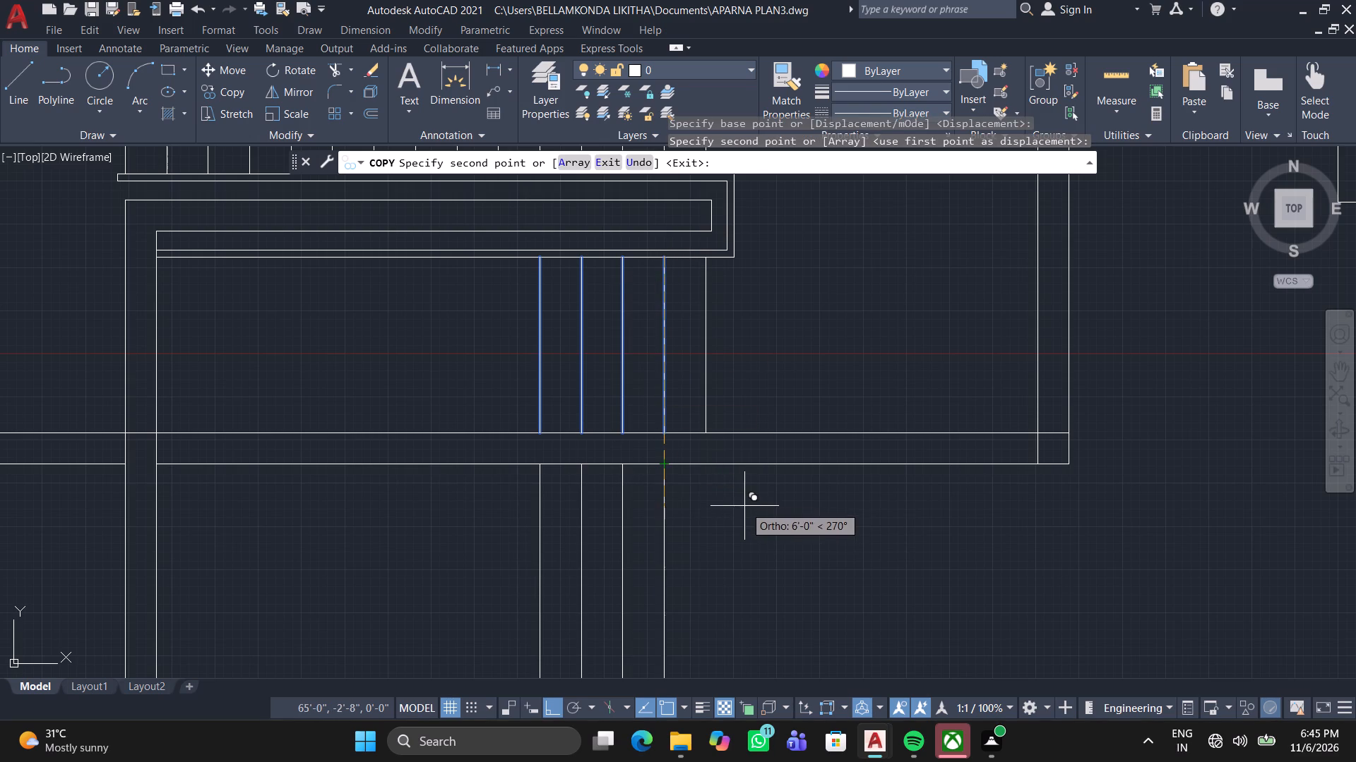
scroll(743, 506, down, 1)
middle_drag(735, 501, 736, 425)
key(space)
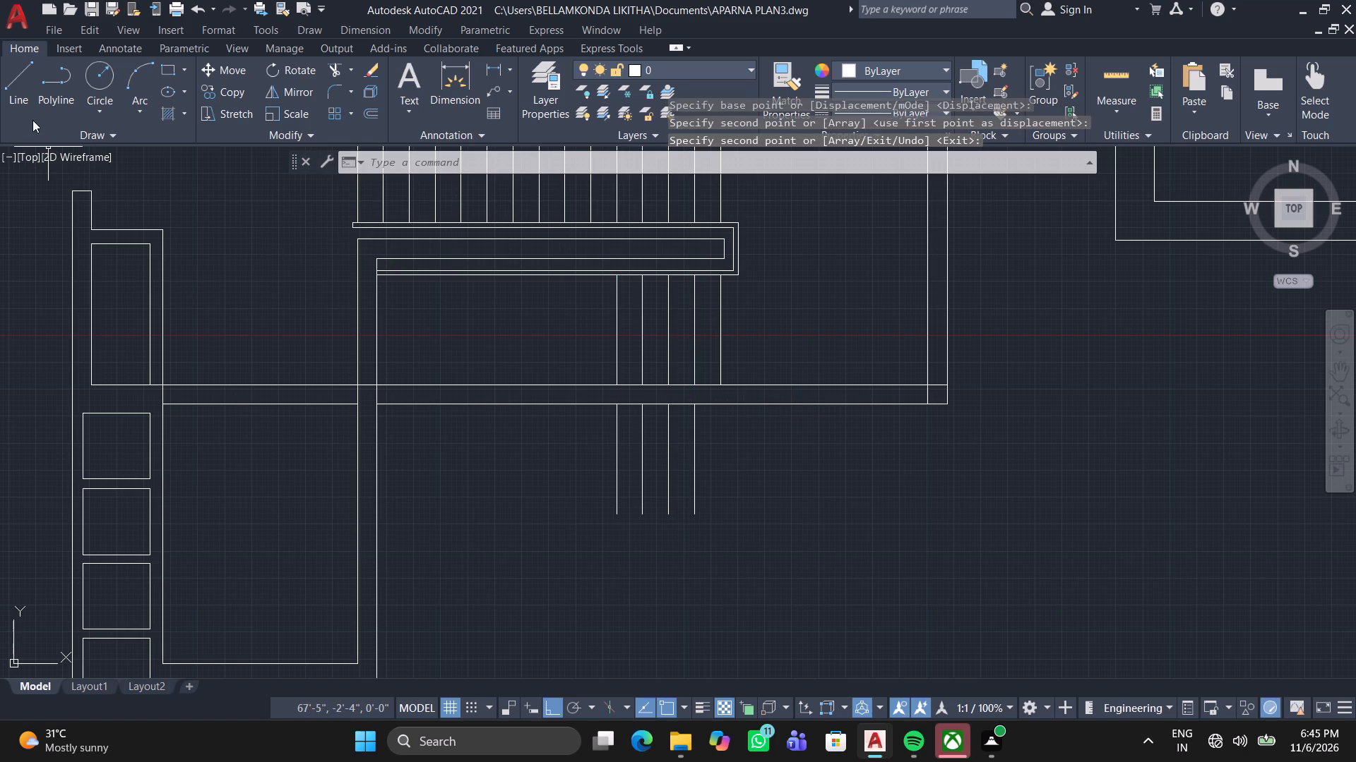
Draw a horizontal line from the lower end of the easternmost copied line west to the passage wall's east face.
click(25, 100)
middle_drag(778, 600, 800, 555)
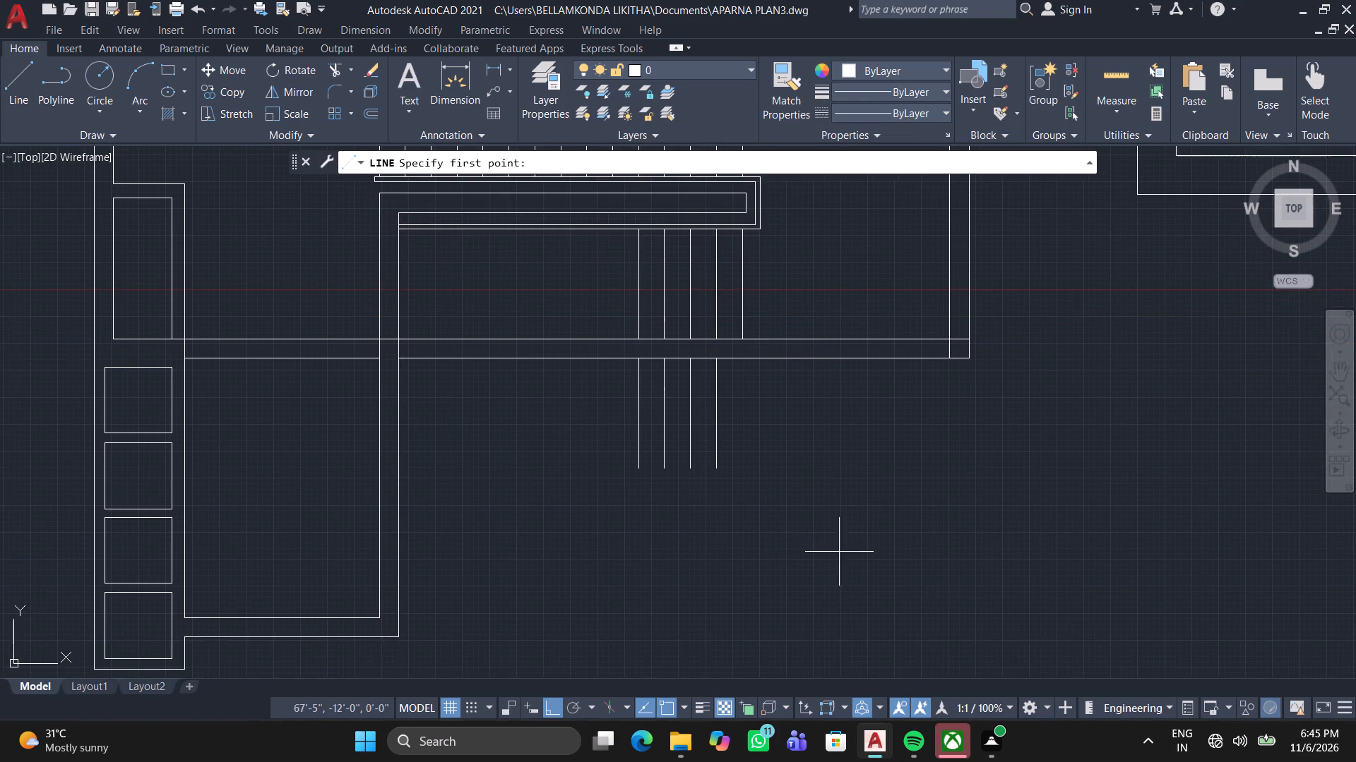
scroll(757, 486, up, 2)
click(660, 452)
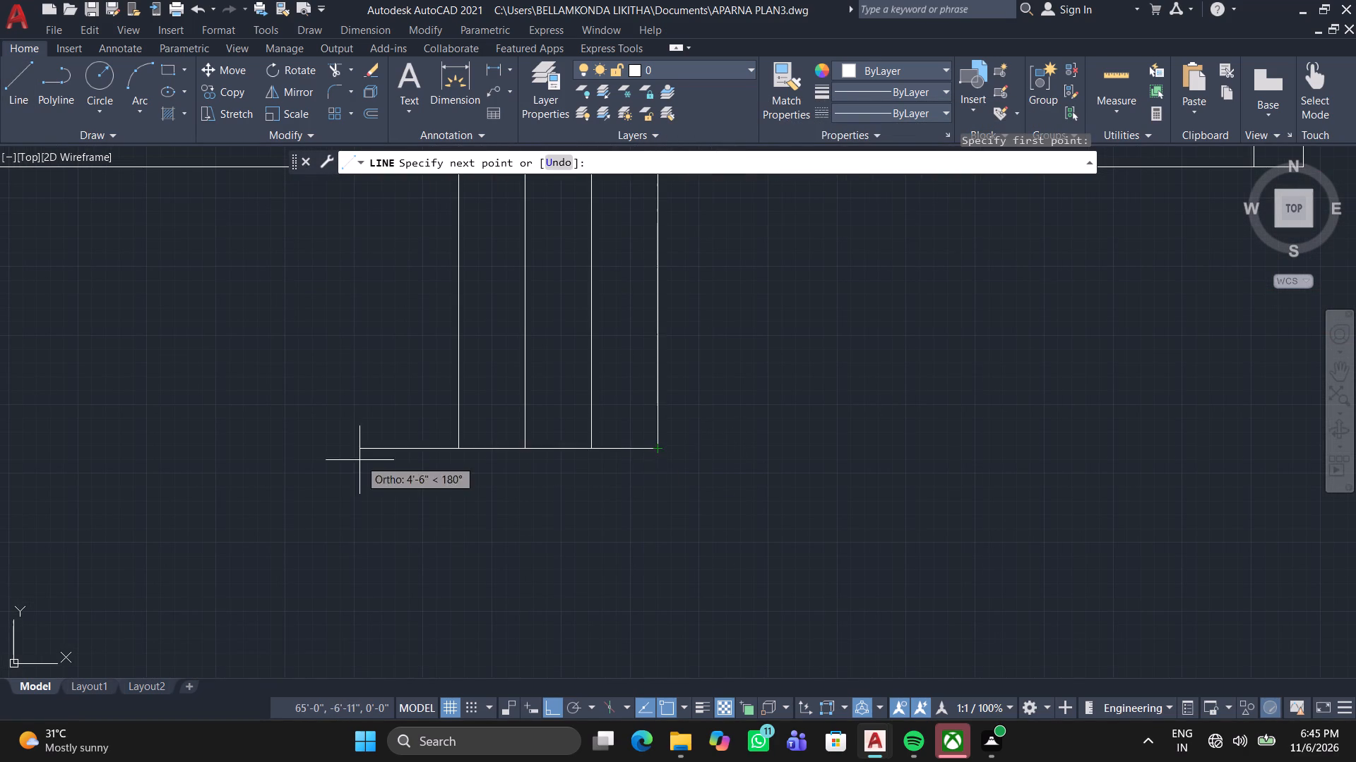
middle_drag(357, 468, 1133, 478)
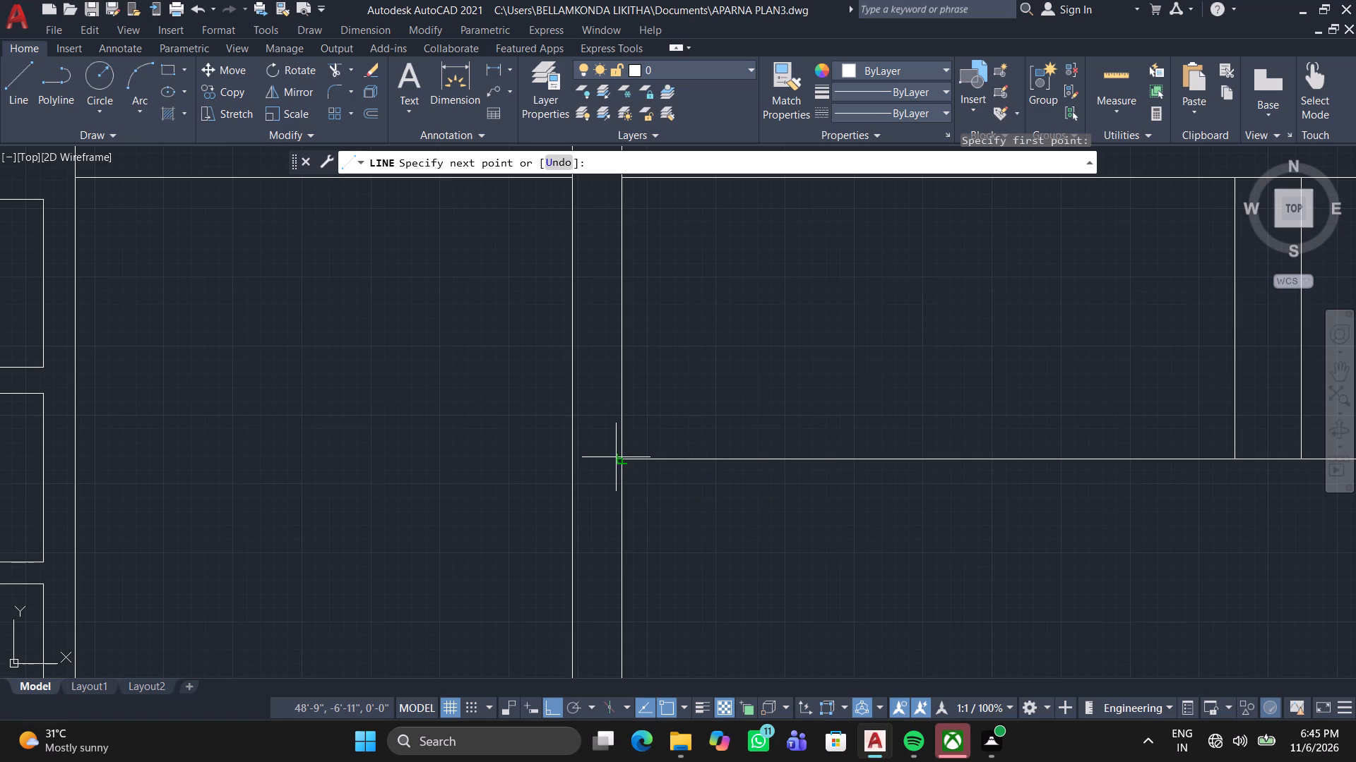
click(620, 457)
key(space)
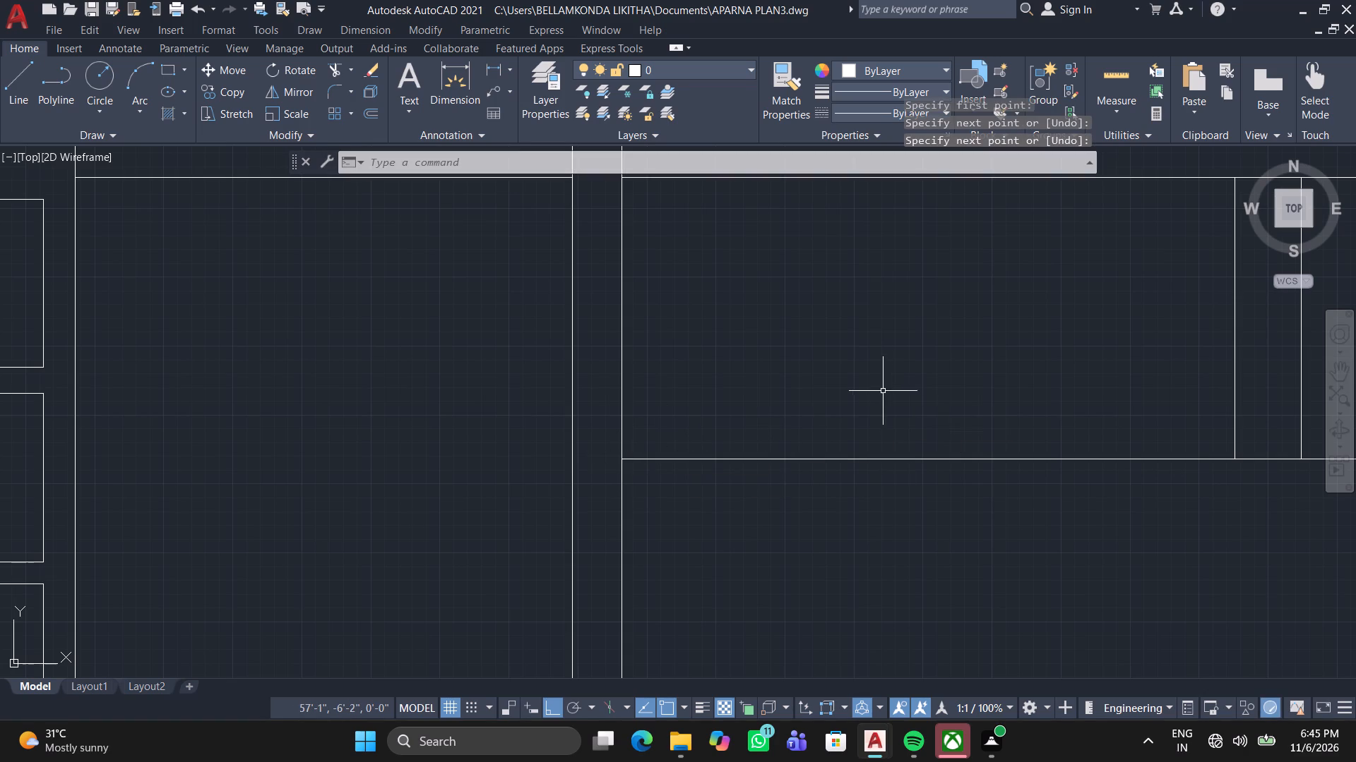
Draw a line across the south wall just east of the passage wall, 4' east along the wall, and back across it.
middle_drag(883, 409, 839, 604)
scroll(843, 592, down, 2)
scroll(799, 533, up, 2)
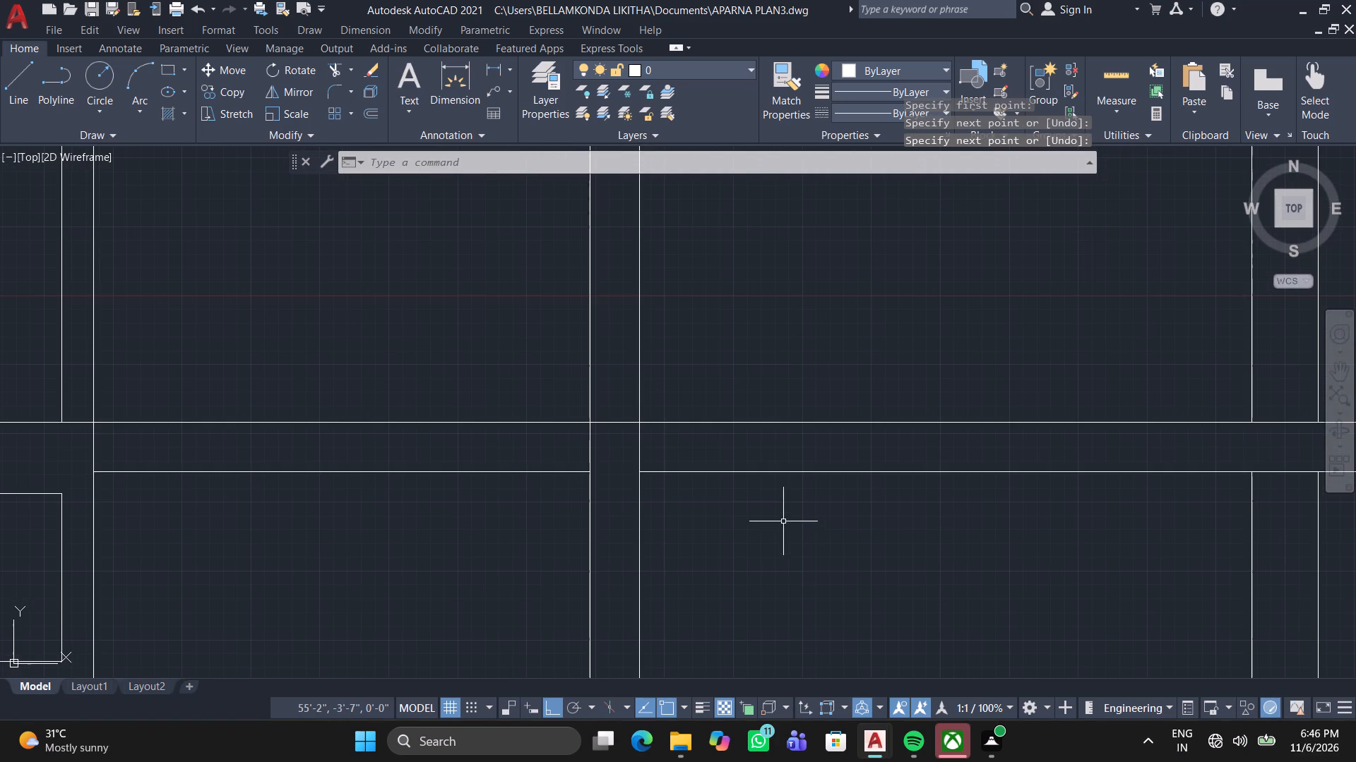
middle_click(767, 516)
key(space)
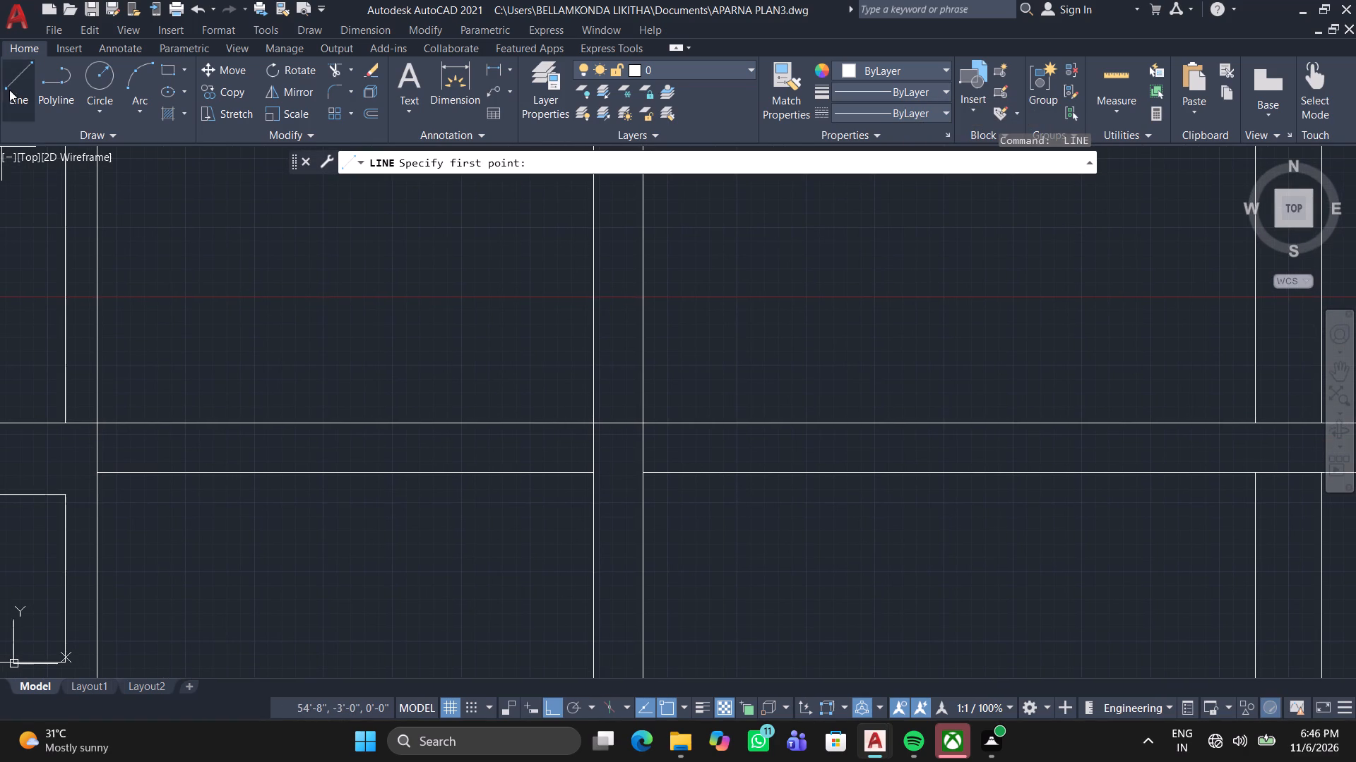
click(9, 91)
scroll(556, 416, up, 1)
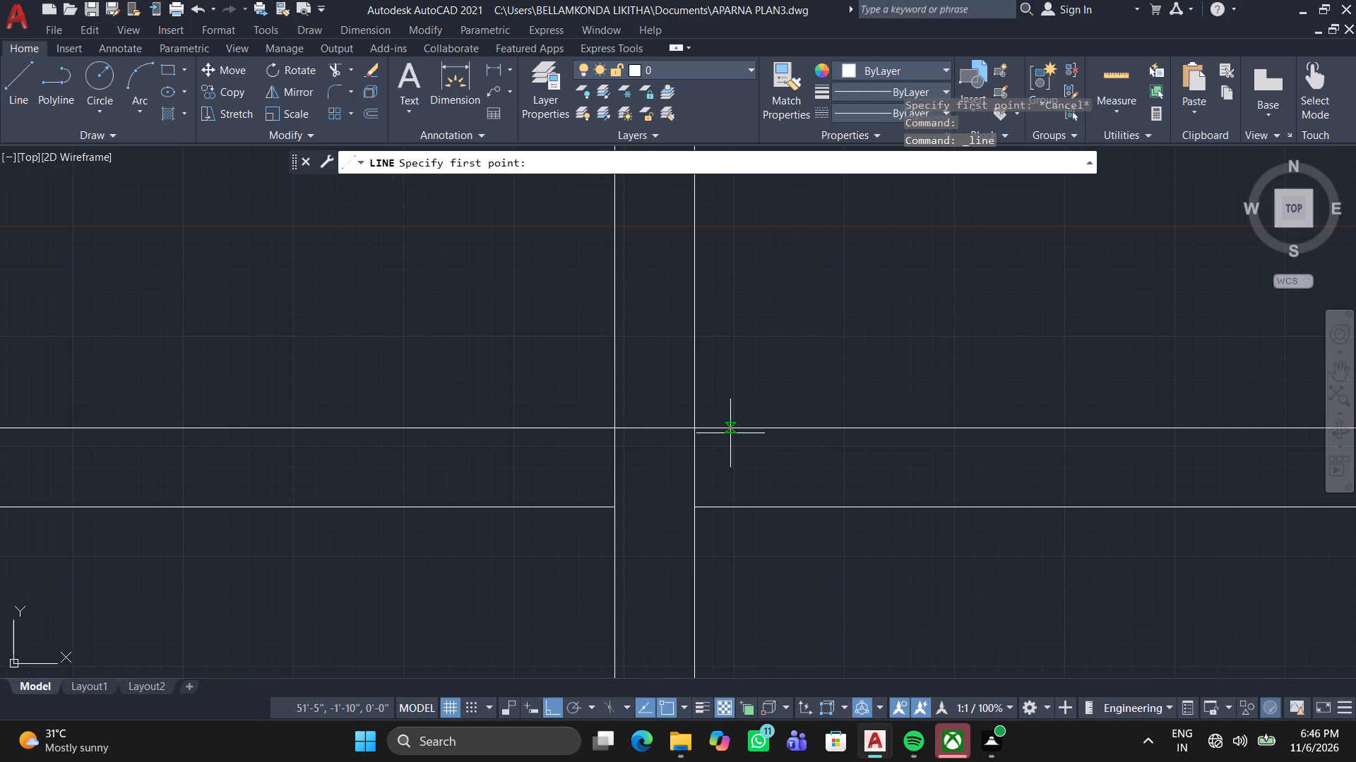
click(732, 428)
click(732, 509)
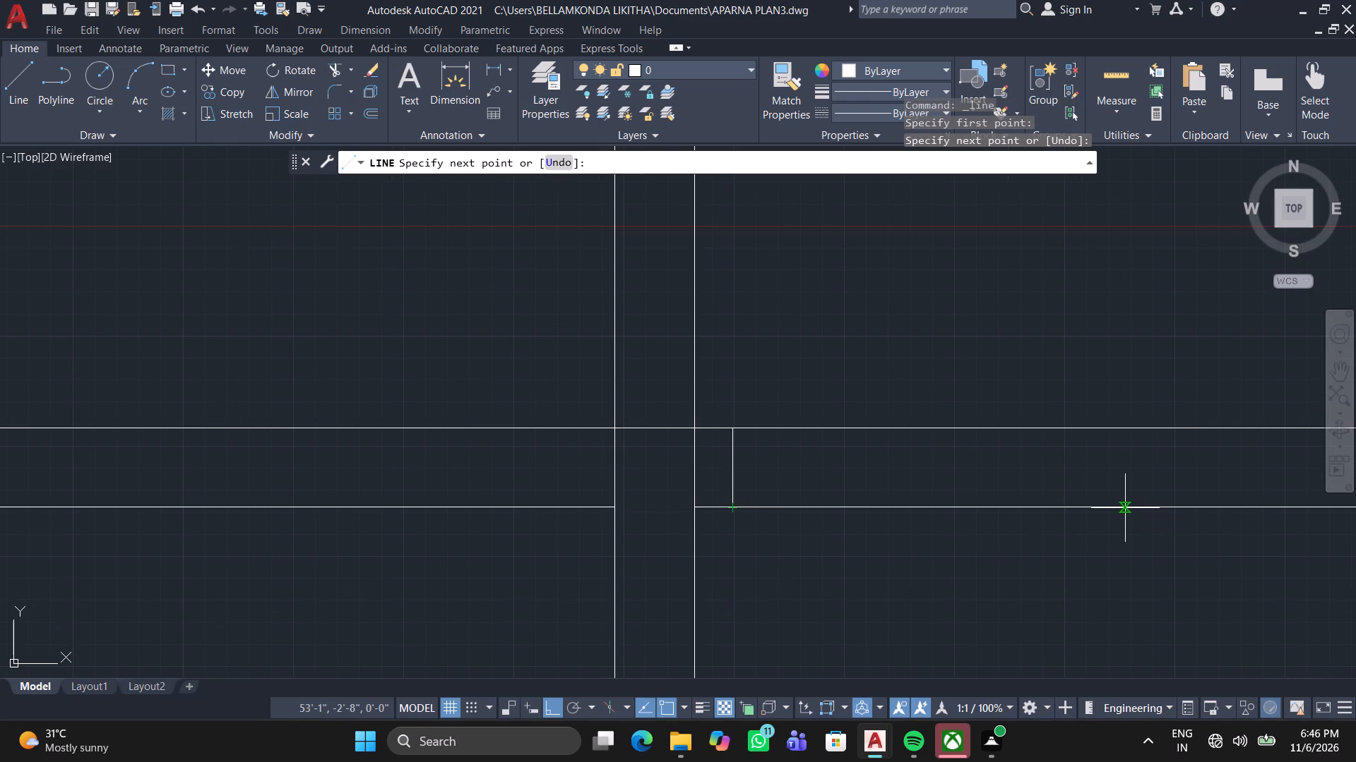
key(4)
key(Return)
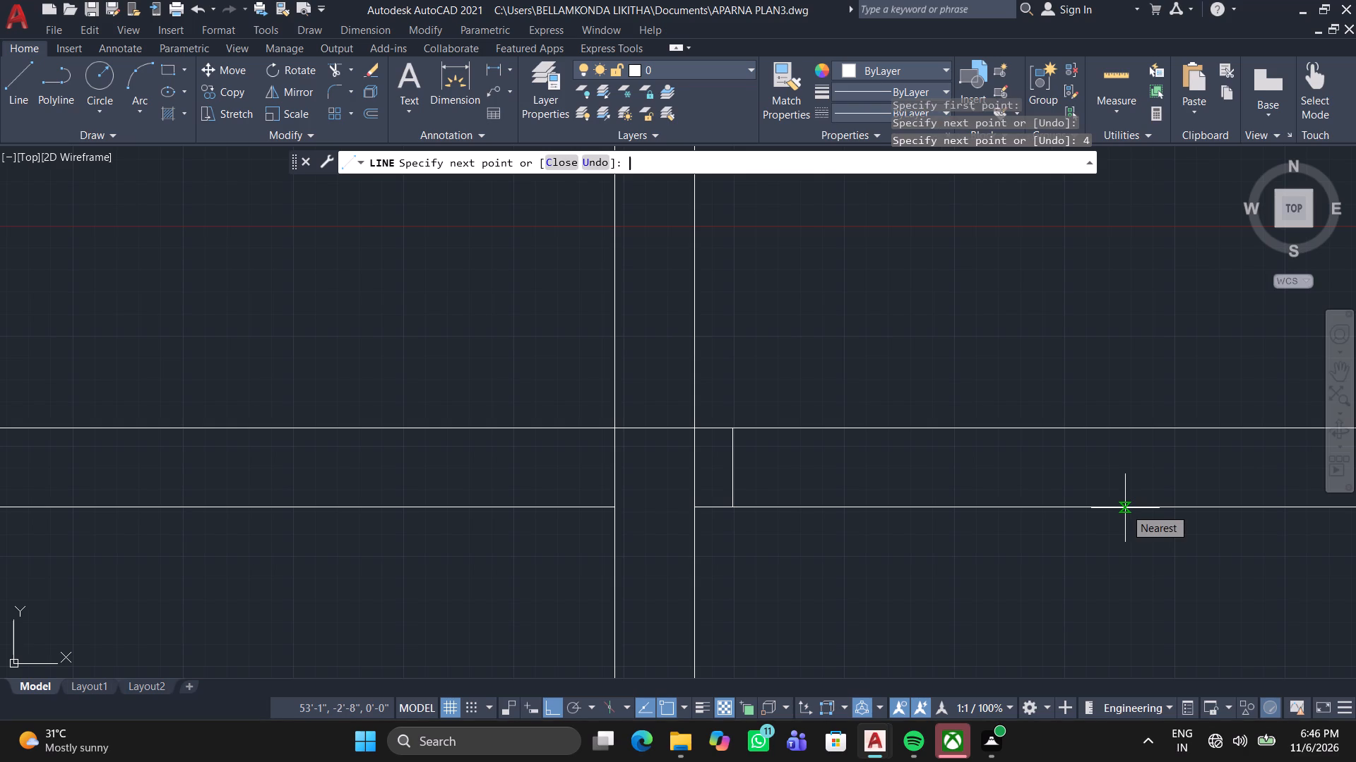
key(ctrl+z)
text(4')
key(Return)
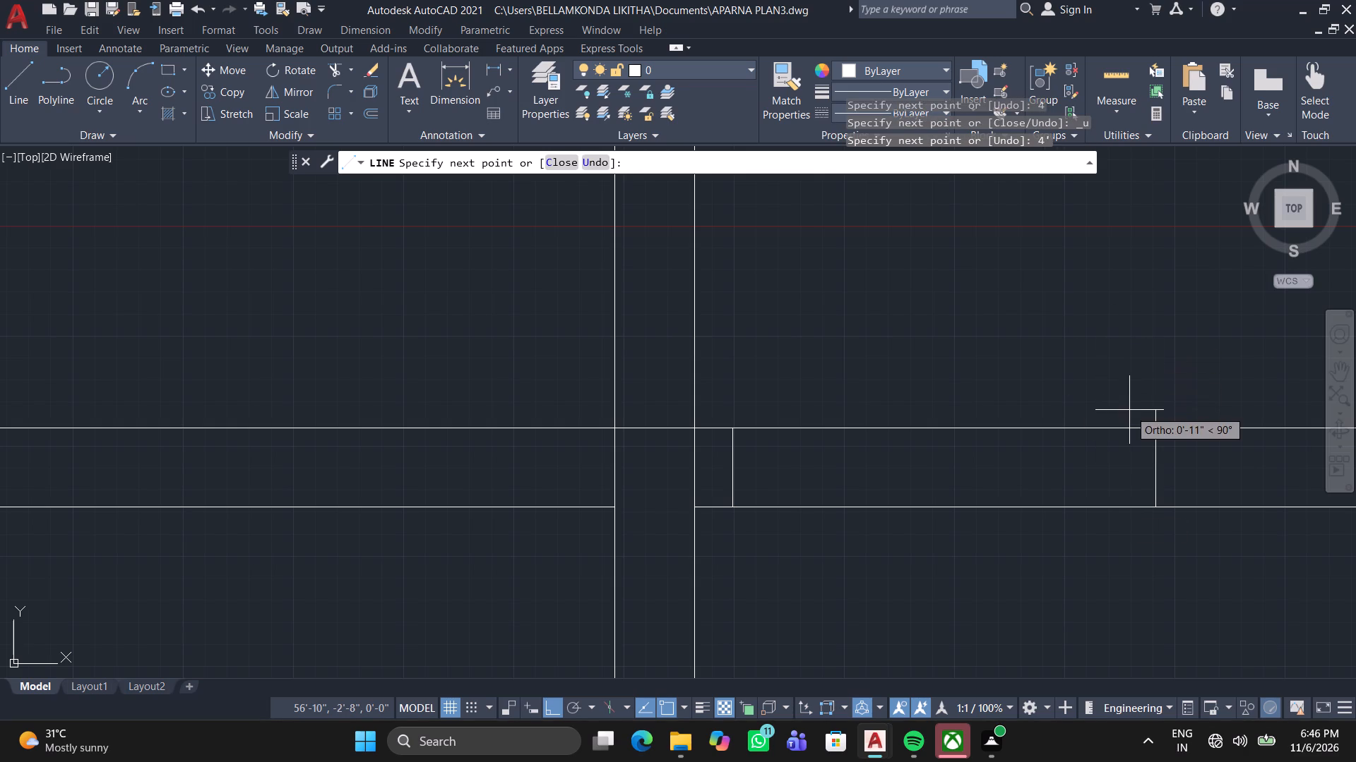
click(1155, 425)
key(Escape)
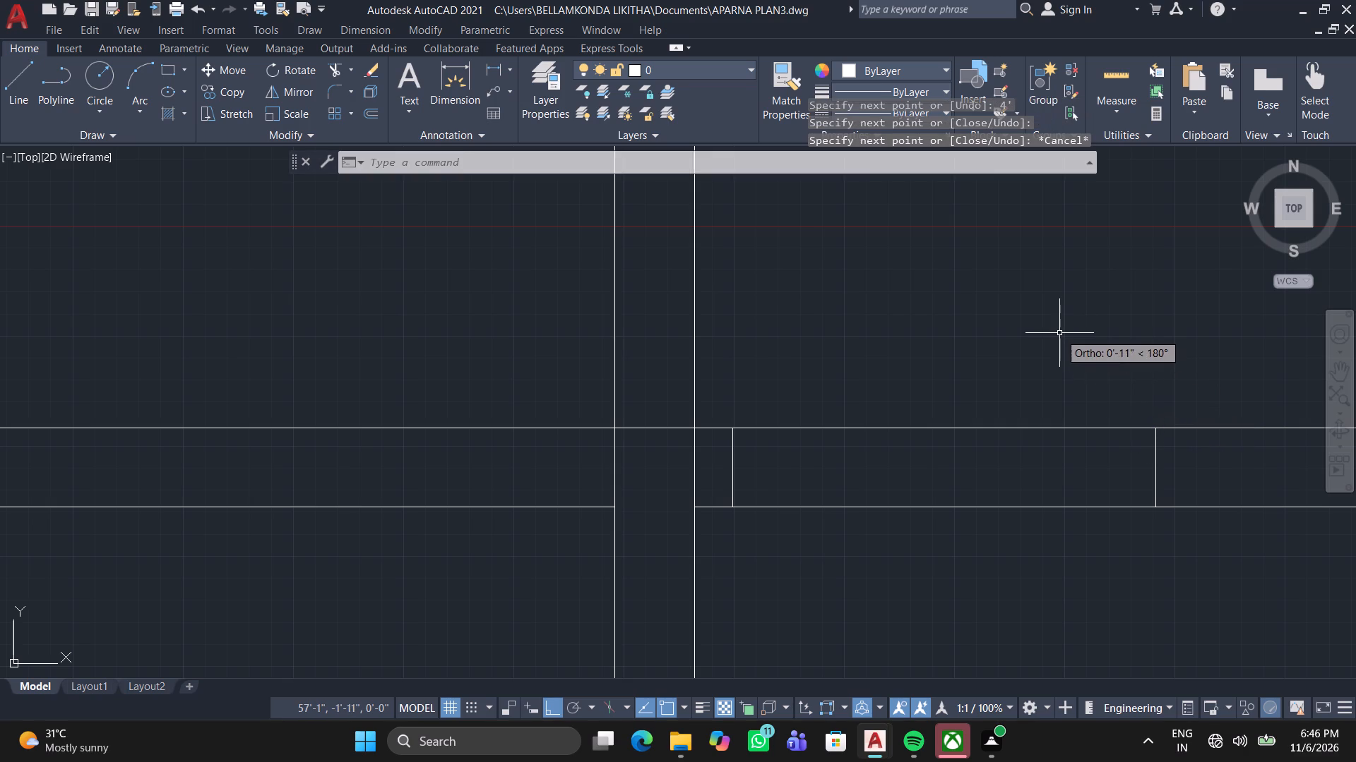
Draw a short line across the south wall just west of the row of stair lines.
scroll(1059, 333, down, 3)
middle_drag(1038, 351, 754, 374)
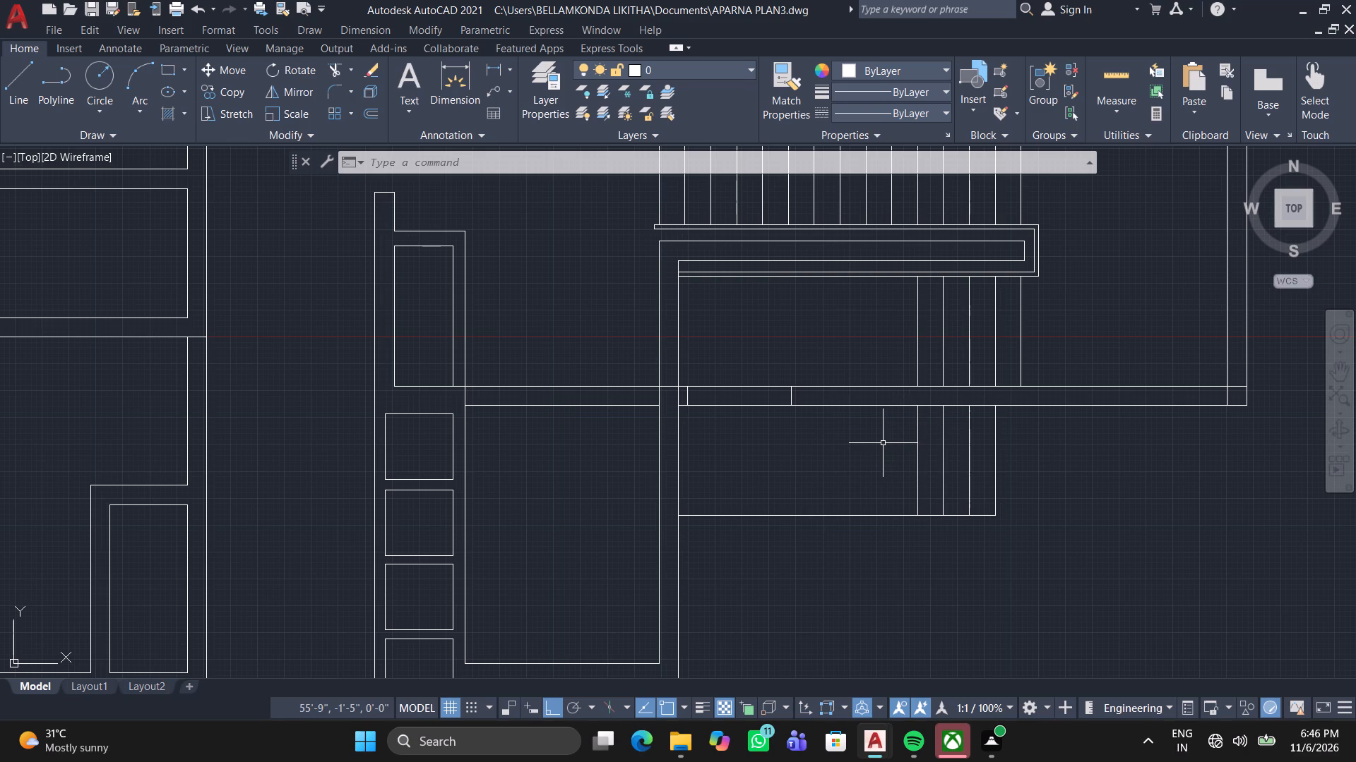
key(Escape)
click(26, 86)
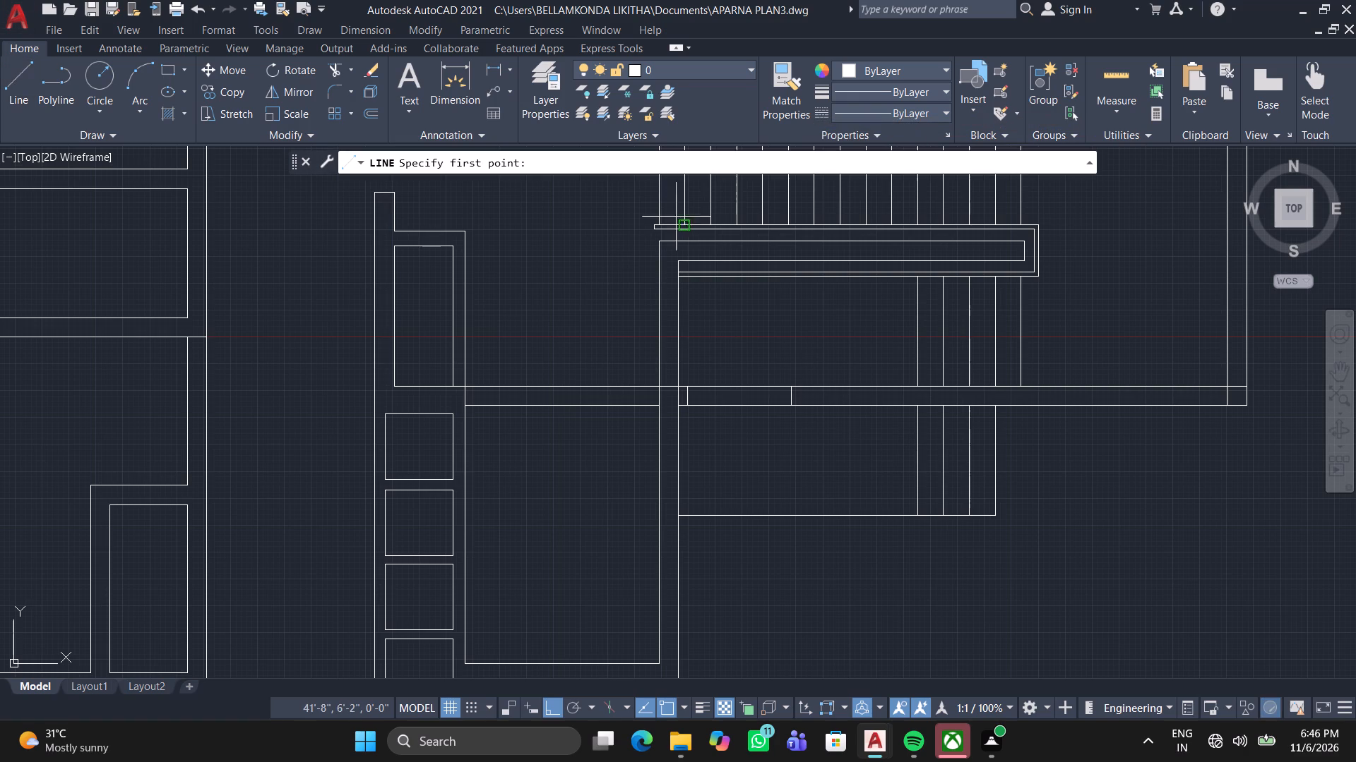
scroll(968, 364, up, 2)
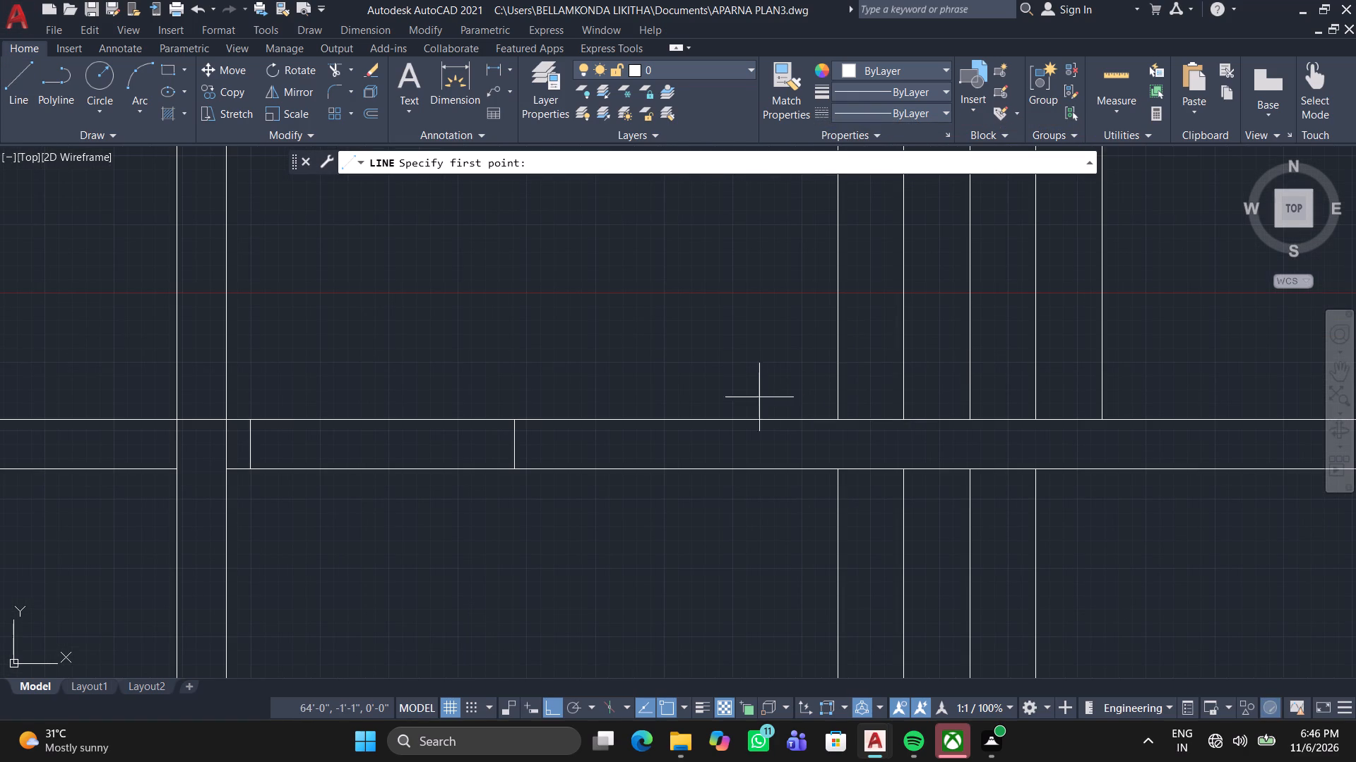
click(737, 416)
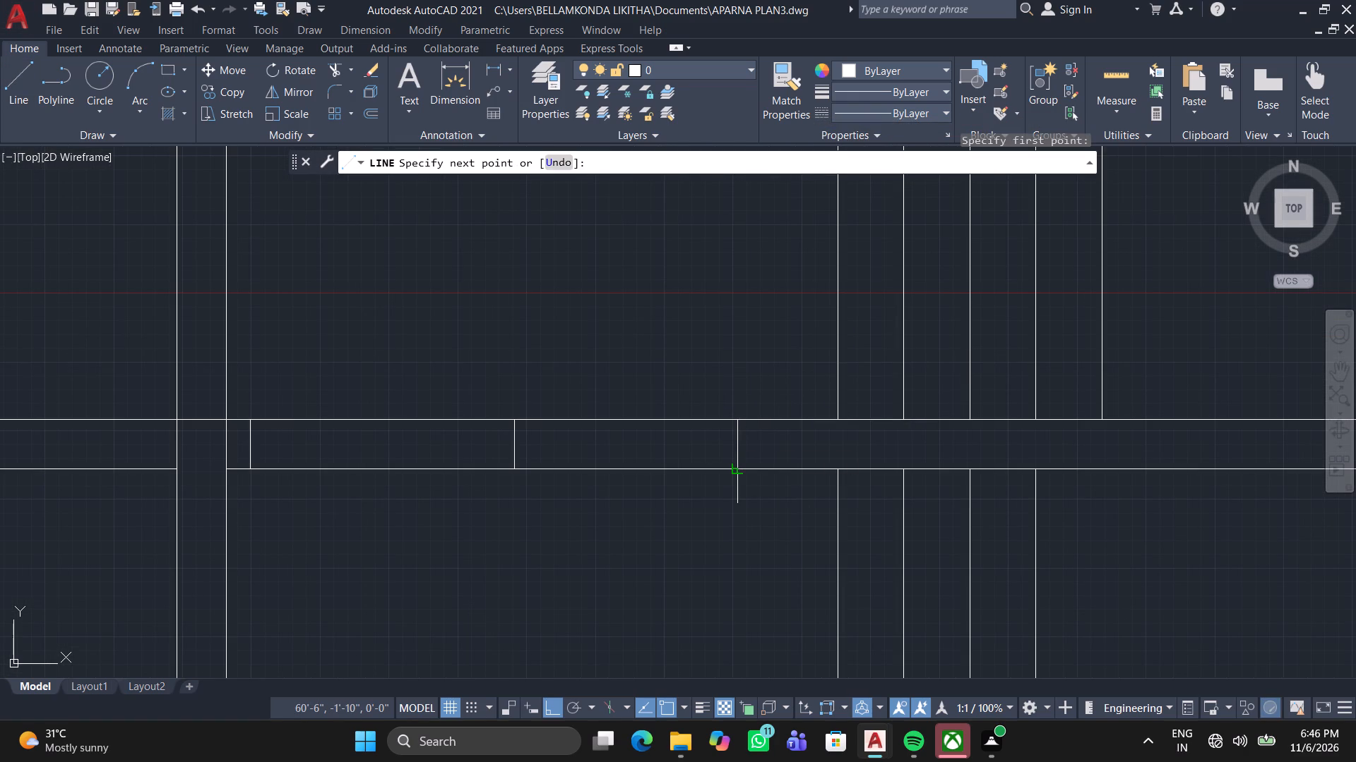
click(742, 467)
key(Escape)
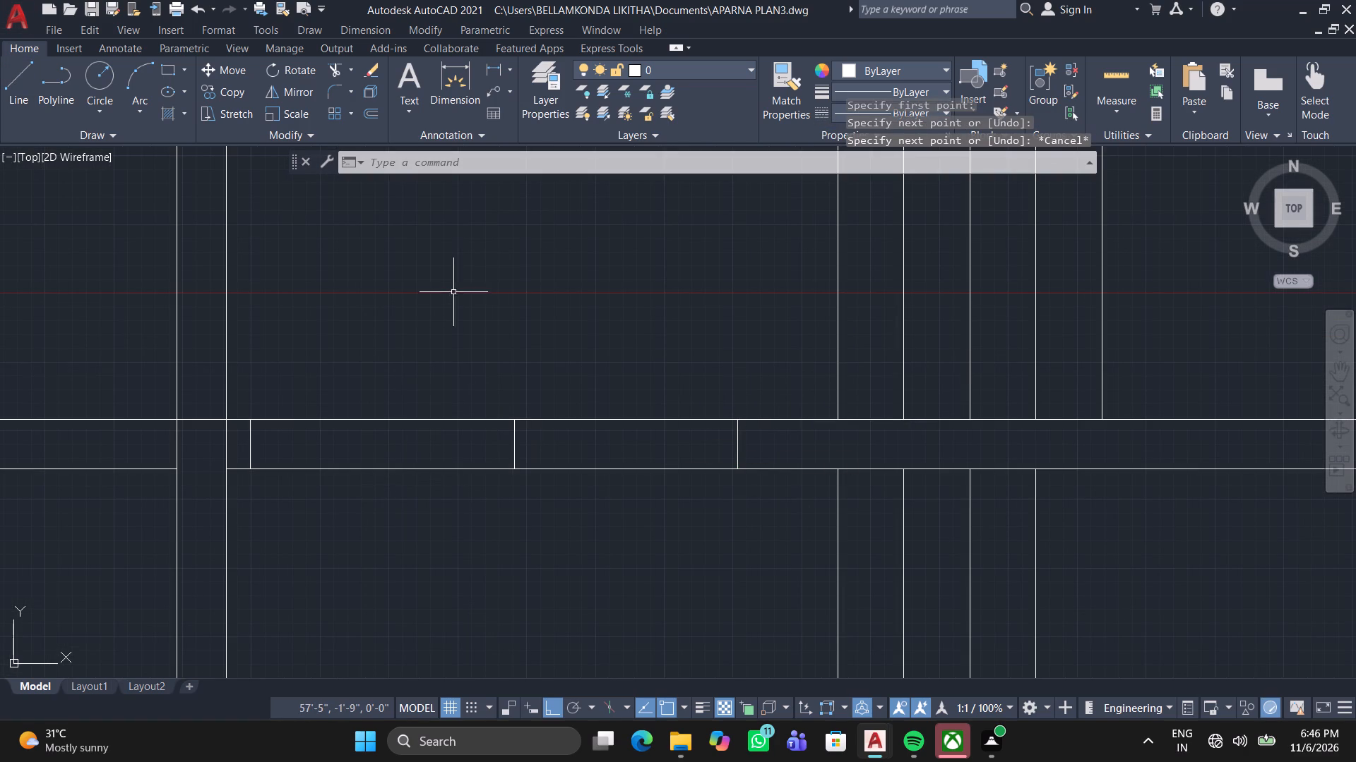
Trim both south wall lines between the outermost short cross lines and remove the middle cross line.
click(334, 66)
drag(333, 524, 339, 508)
click(432, 340)
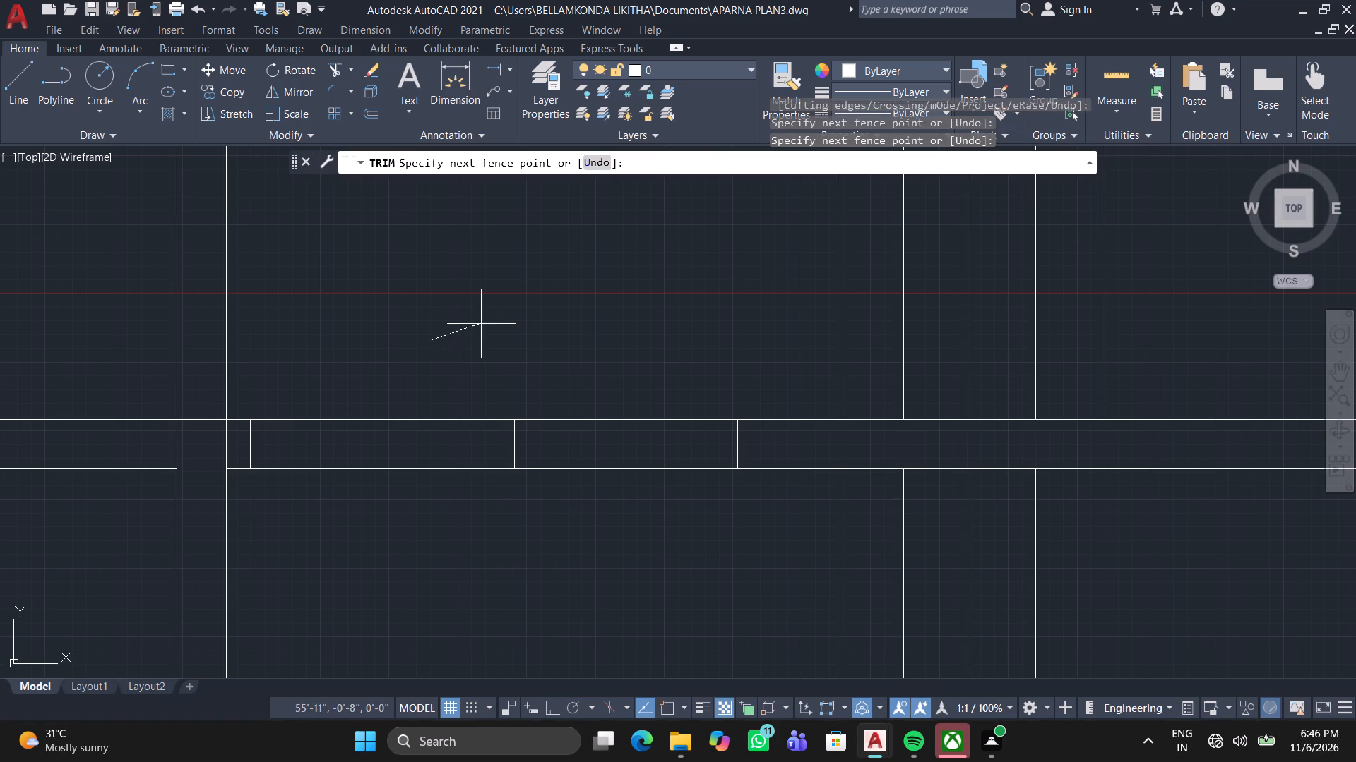
click(386, 509)
click(593, 511)
click(622, 382)
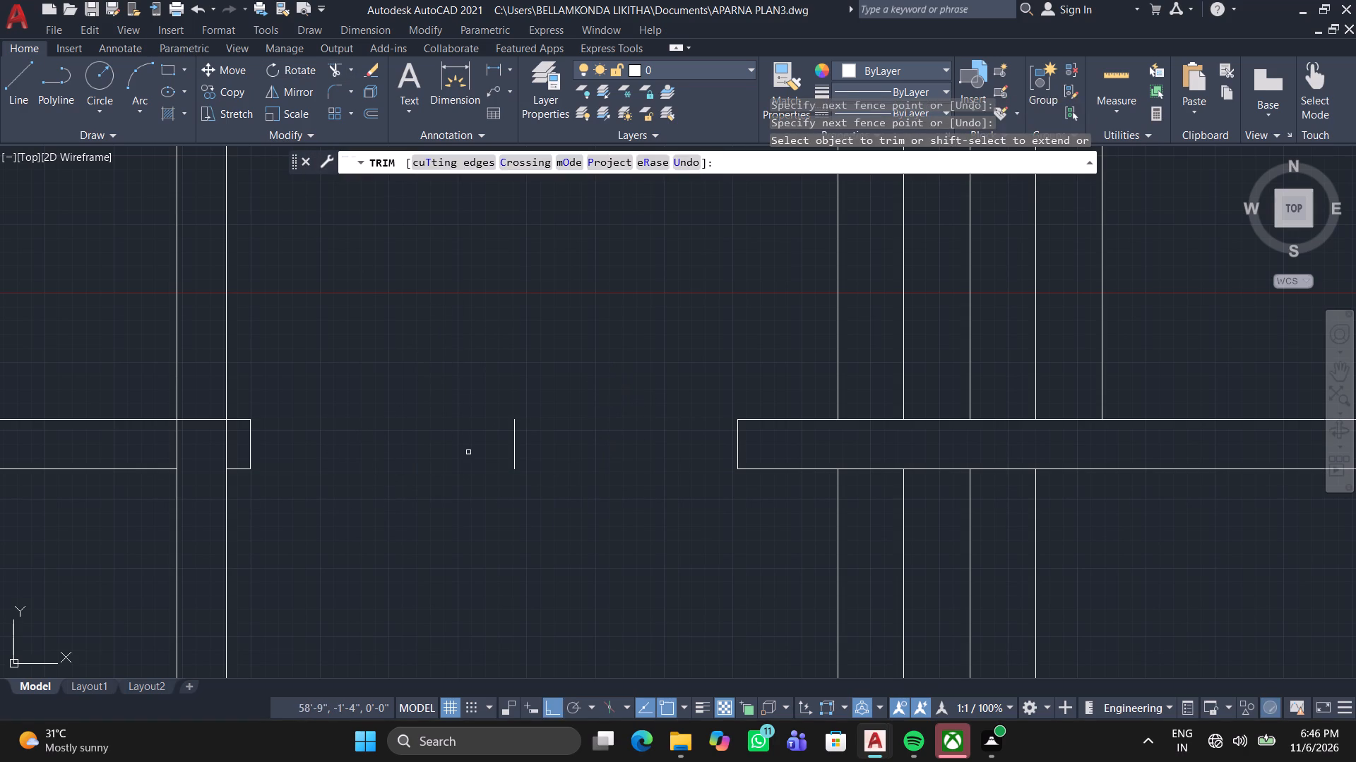
drag(467, 453, 486, 454)
click(534, 445)
click(453, 440)
Trim away the short wall stub left on the east side of the passage wall, including its end line.
middle_drag(472, 432, 689, 384)
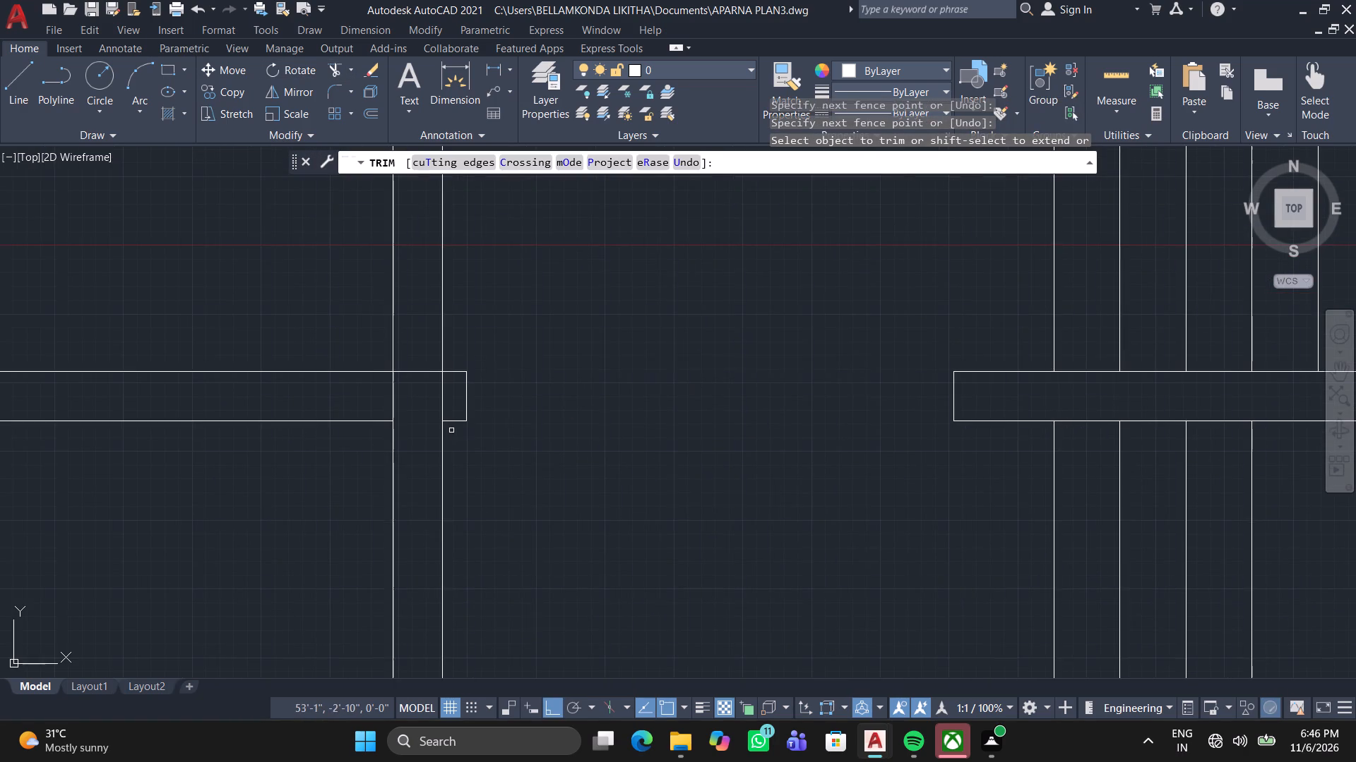
scroll(448, 430, up, 3)
click(479, 424)
click(476, 203)
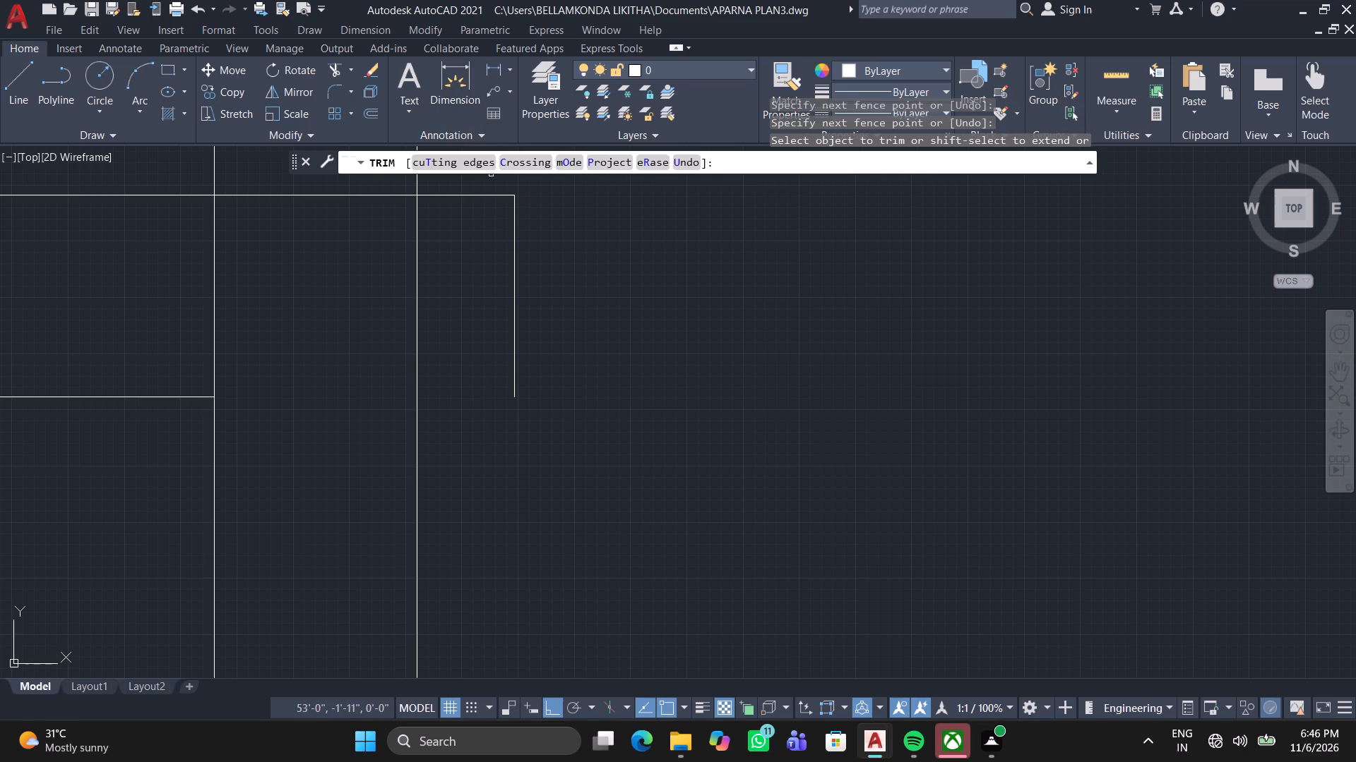
click(484, 193)
drag(530, 323, 540, 324)
click(479, 304)
Trim the overlapping wall lines inside the junction of the passage wall and the west part of the south wall.
scroll(474, 284, down, 1)
middle_drag(482, 293, 552, 404)
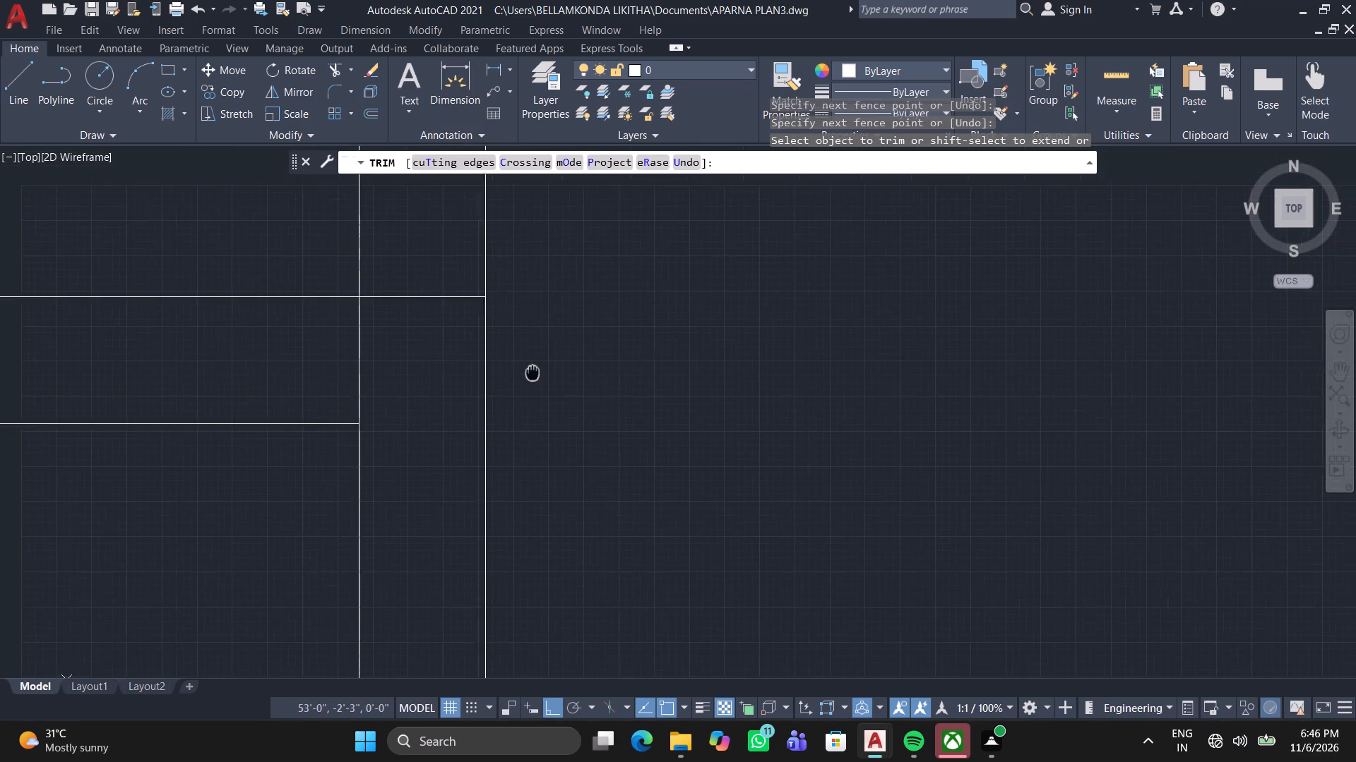
middle_drag(552, 404, 552, 405)
click(343, 398)
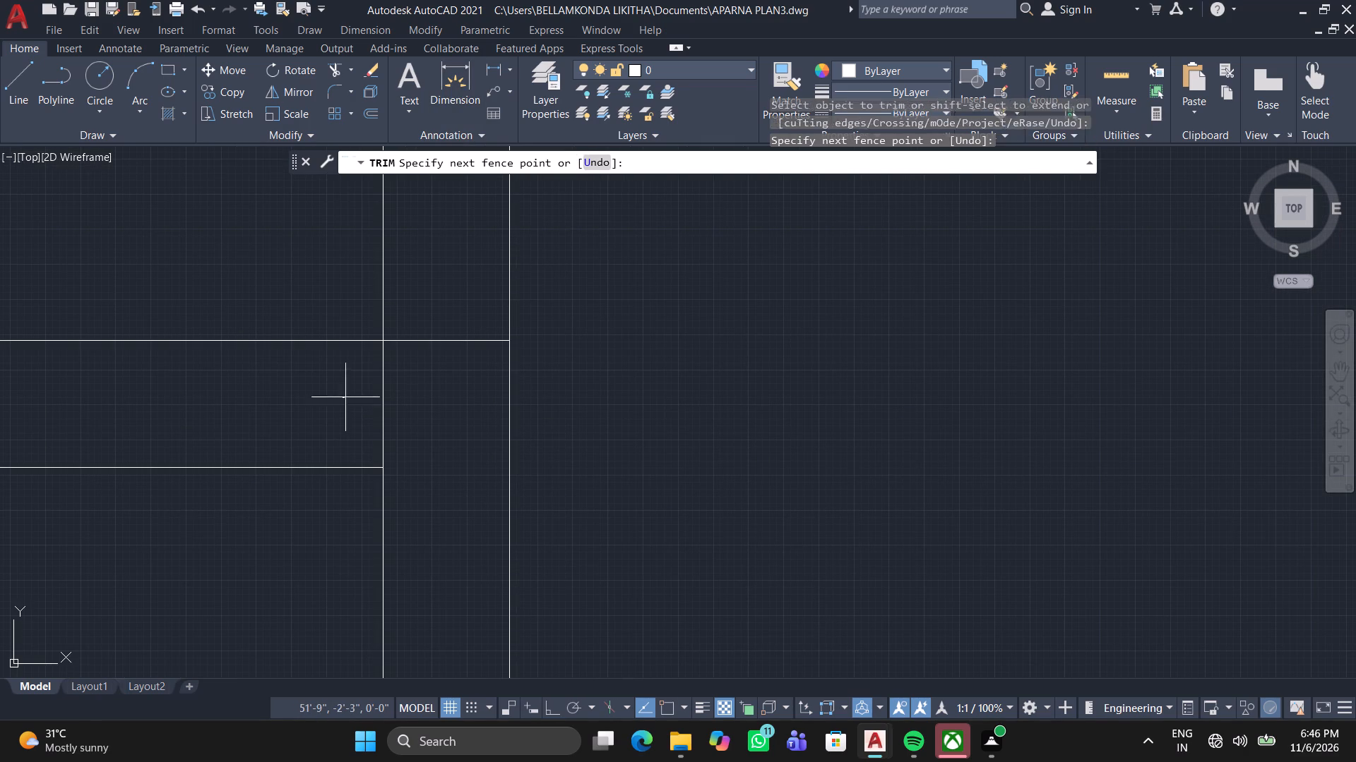
click(446, 318)
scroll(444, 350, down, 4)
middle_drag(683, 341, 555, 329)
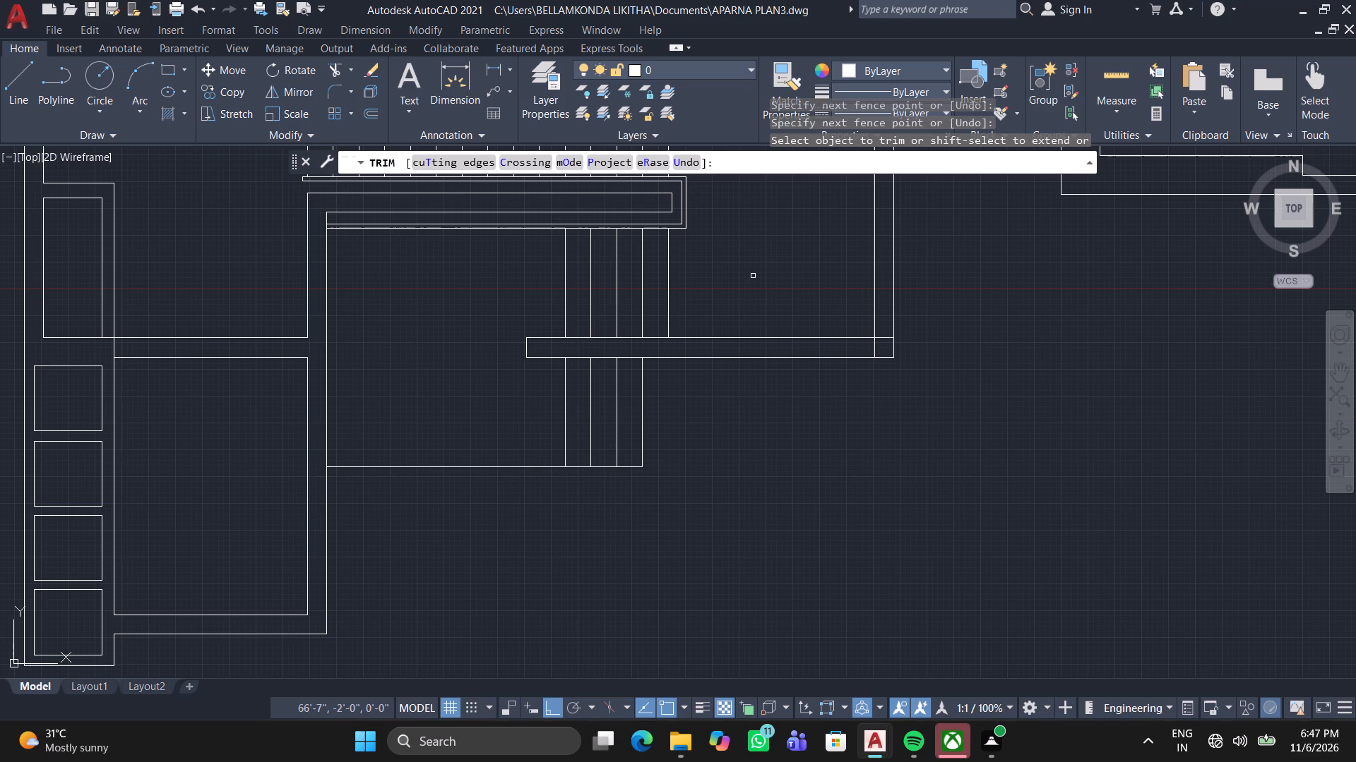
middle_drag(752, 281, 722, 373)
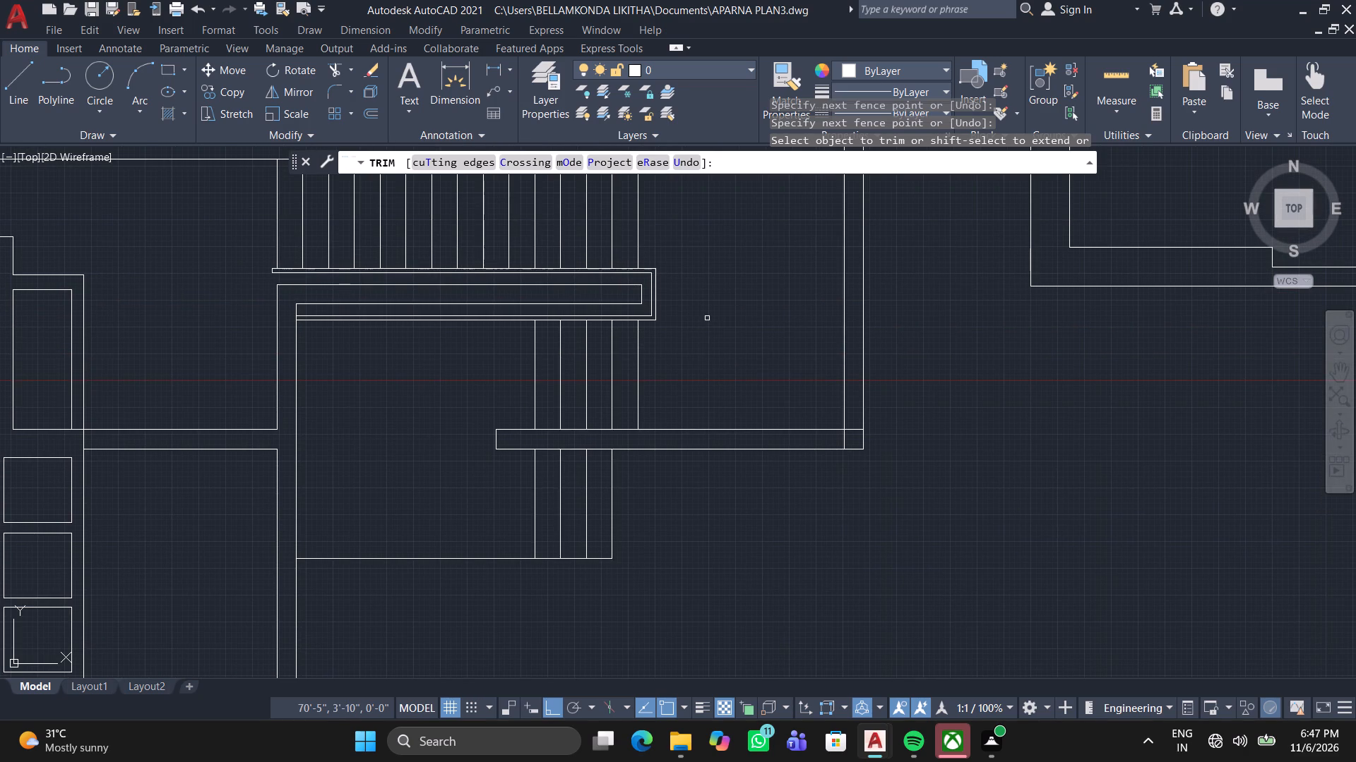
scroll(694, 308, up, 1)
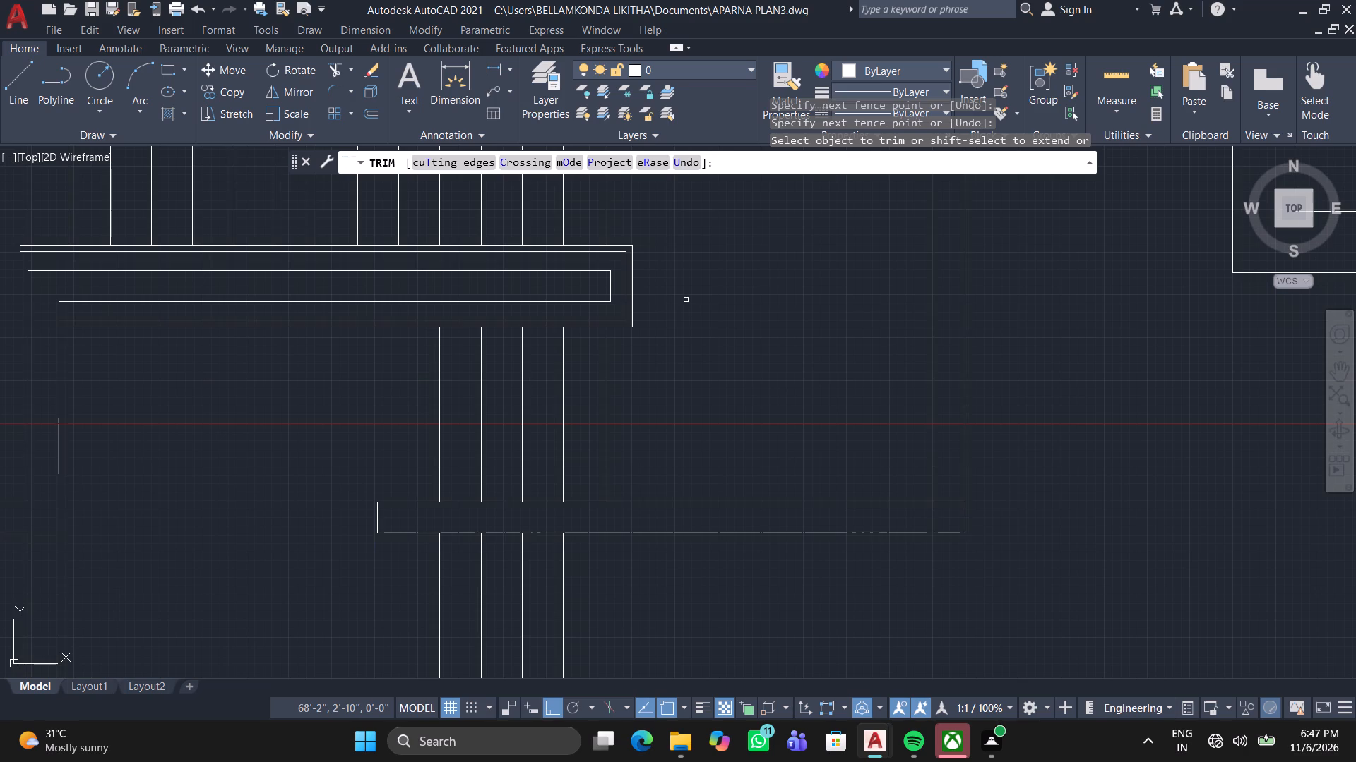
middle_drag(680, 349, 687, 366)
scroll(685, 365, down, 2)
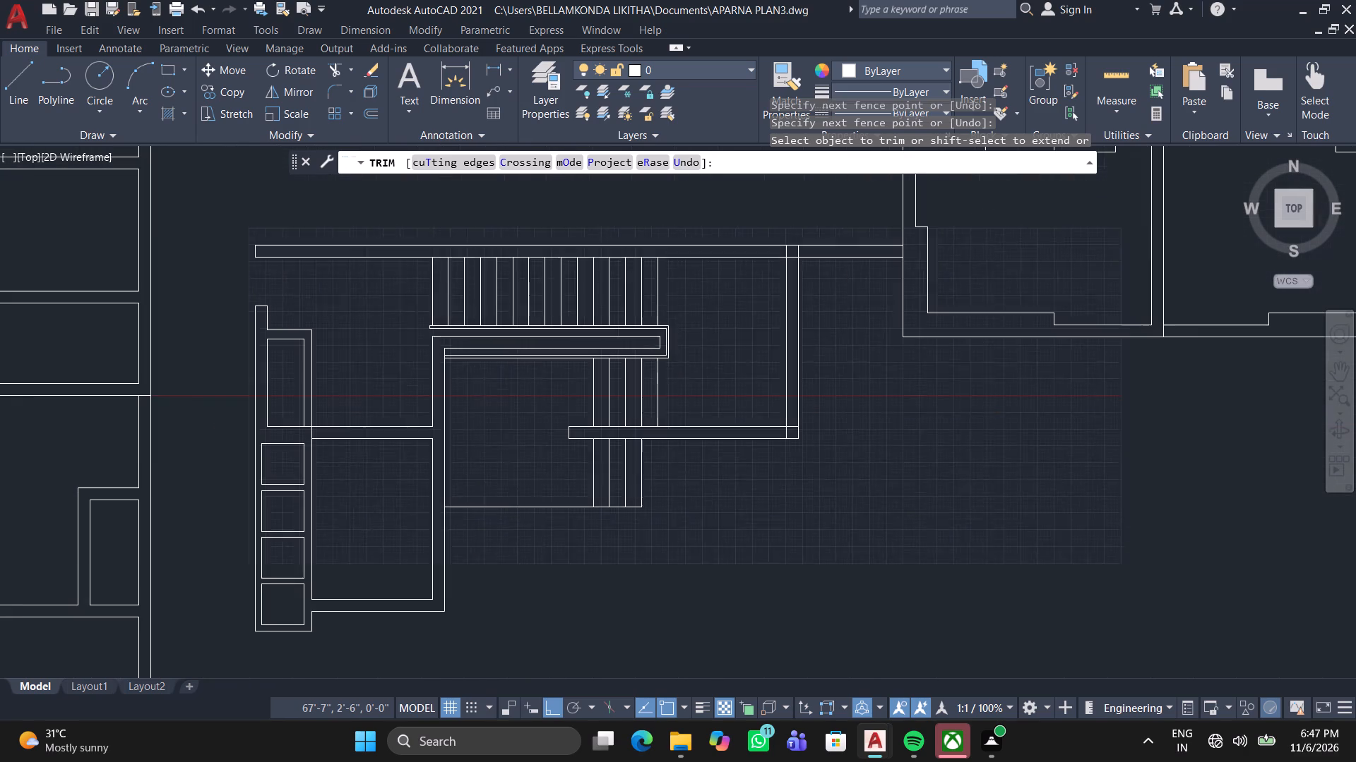
Trim the overlapping wall lines inside the junction of the stair enclosure's east wall and the long north wall.
key(space)
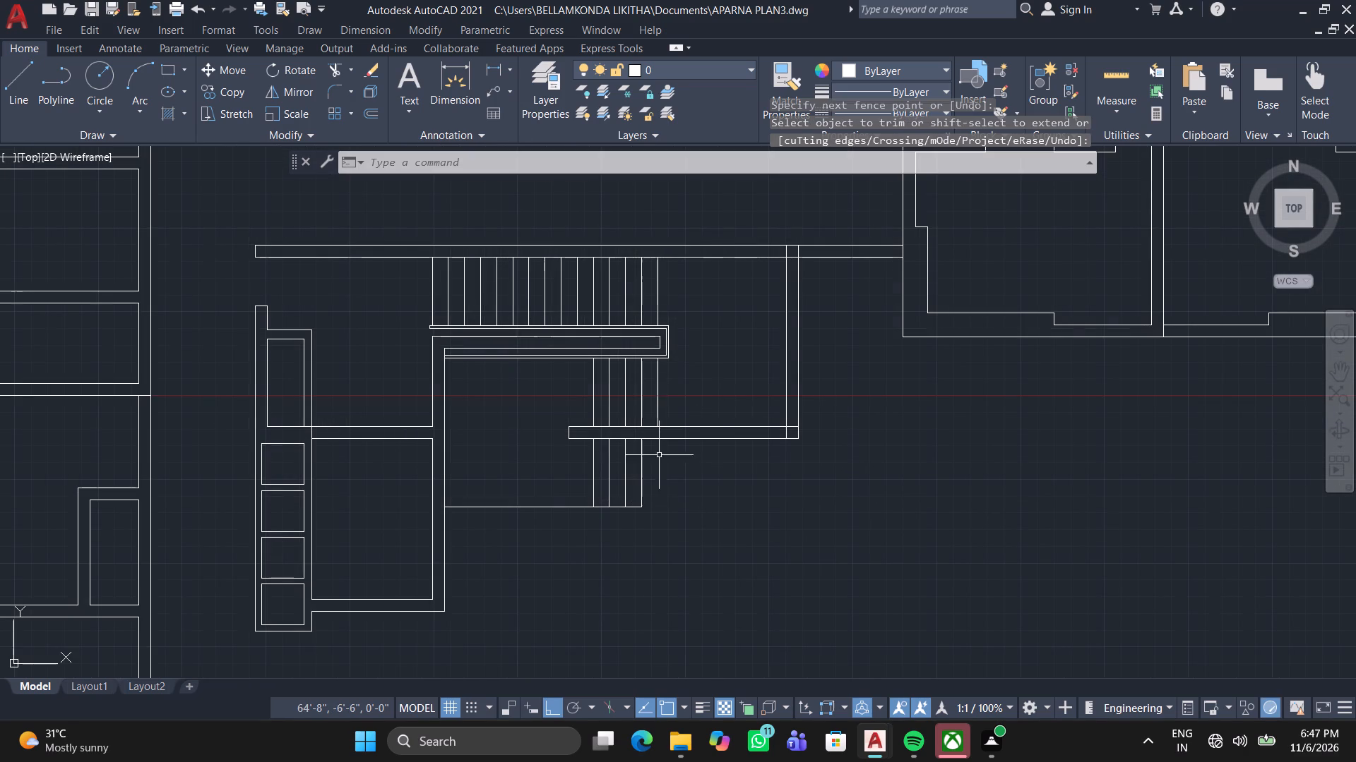
key(space)
key(space)
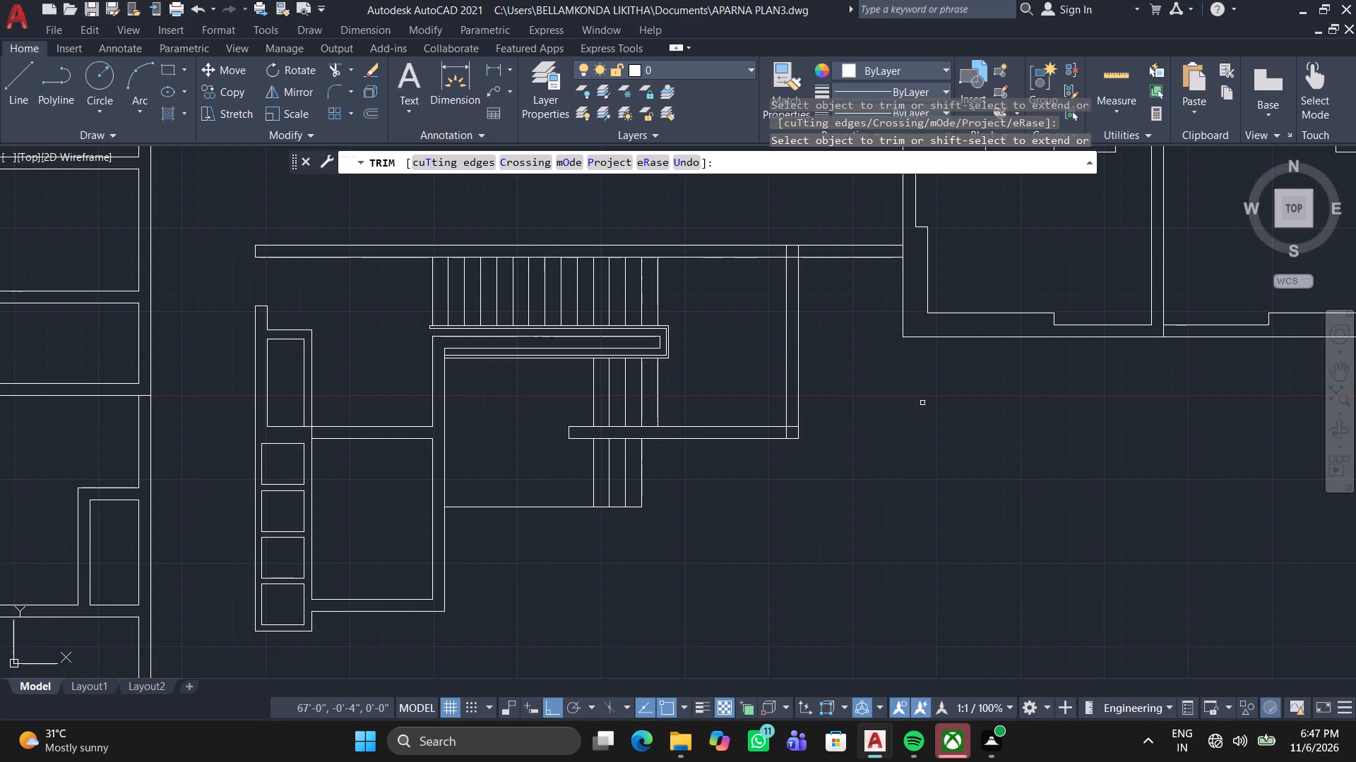
scroll(915, 401, down, 2)
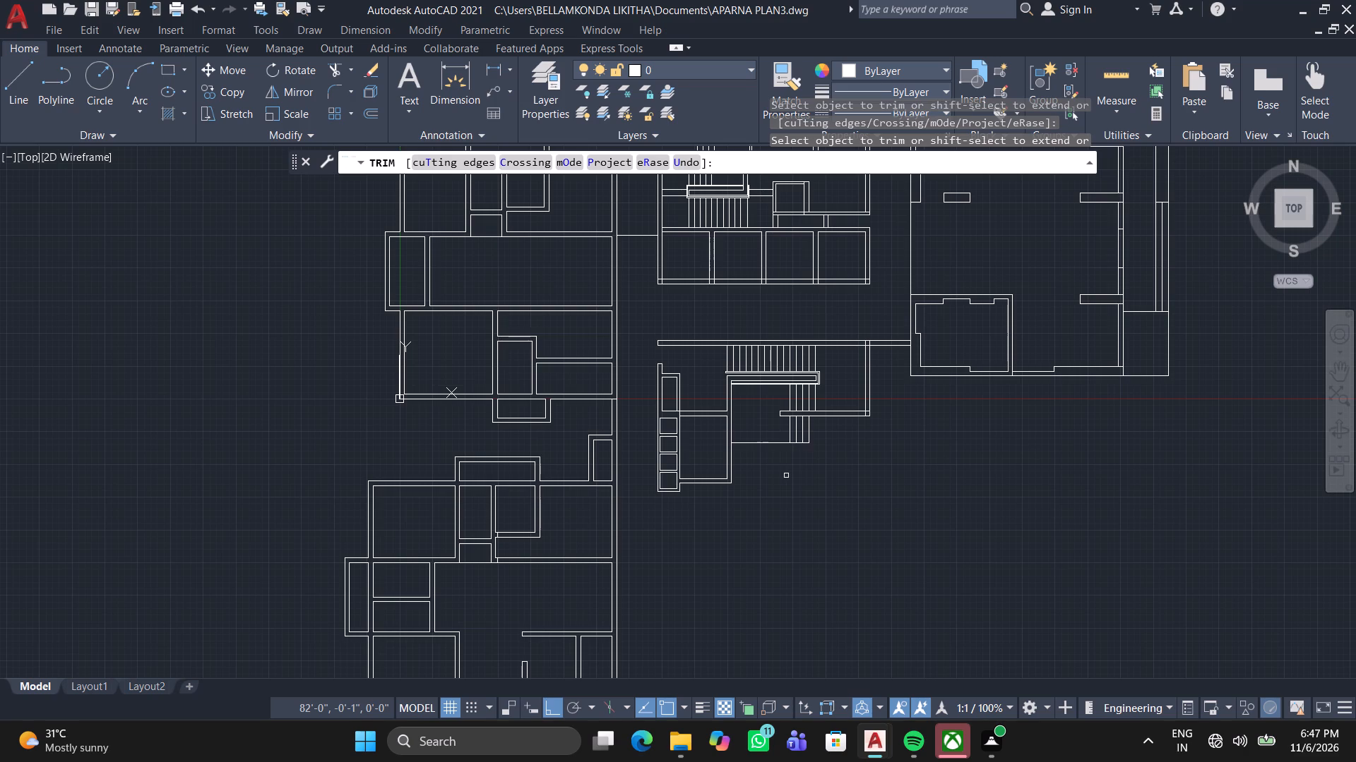
scroll(836, 478, up, 1)
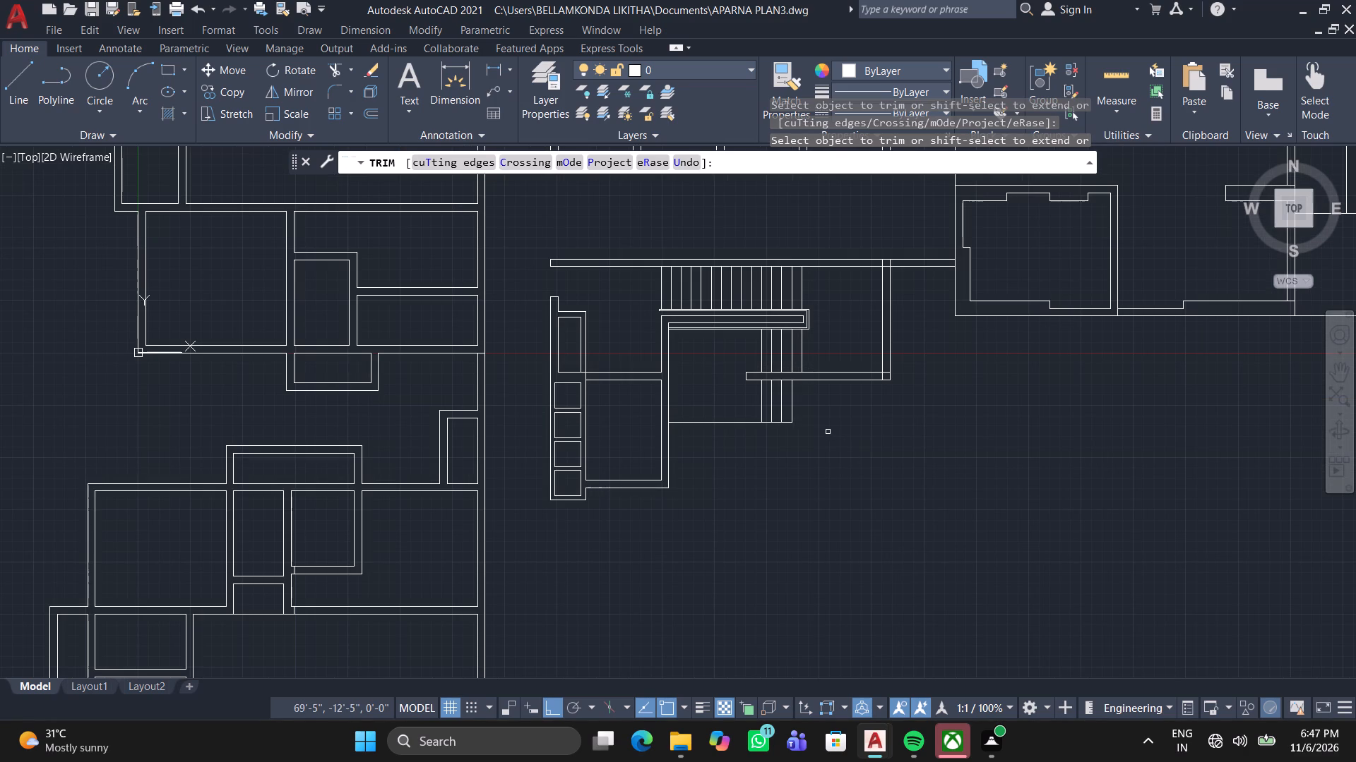
middle_drag(886, 446, 795, 549)
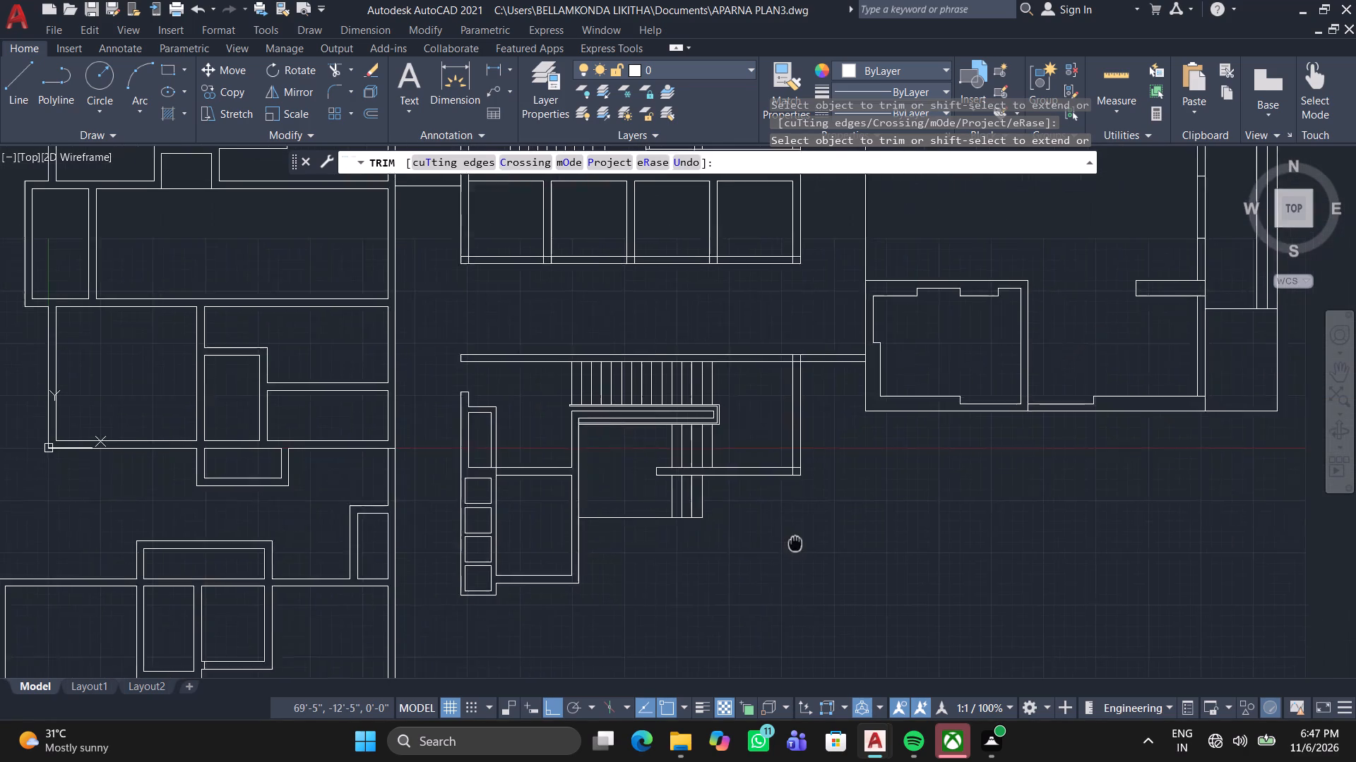
middle_drag(795, 549, 757, 569)
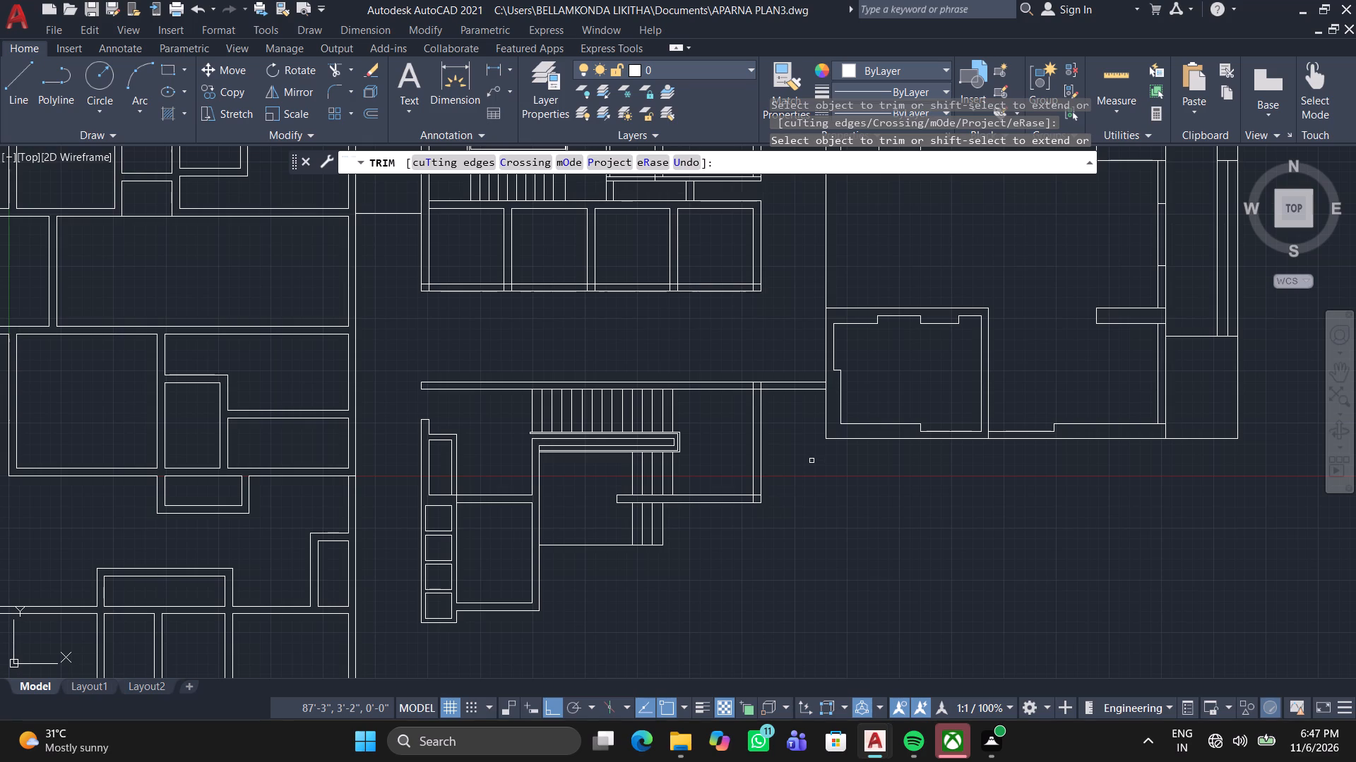
middle_drag(701, 479, 804, 414)
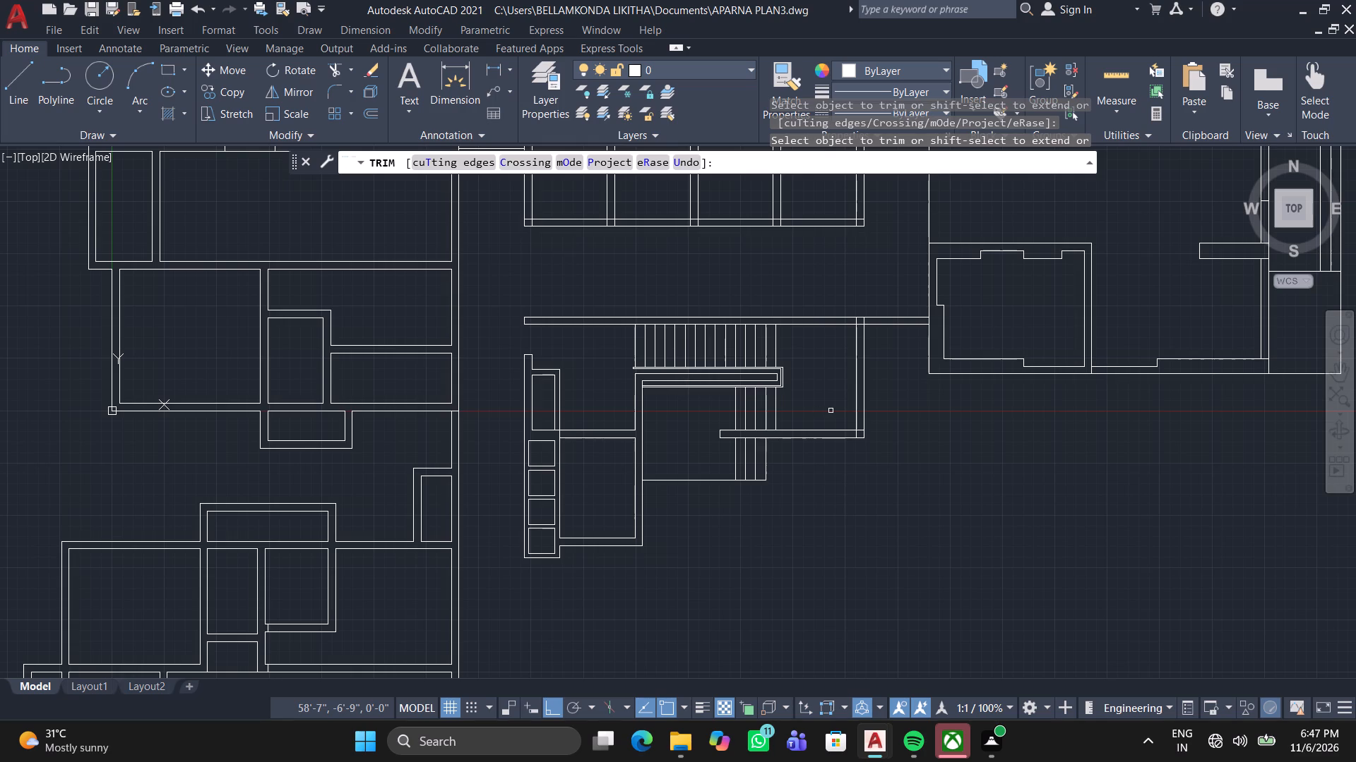
scroll(896, 421, up, 1)
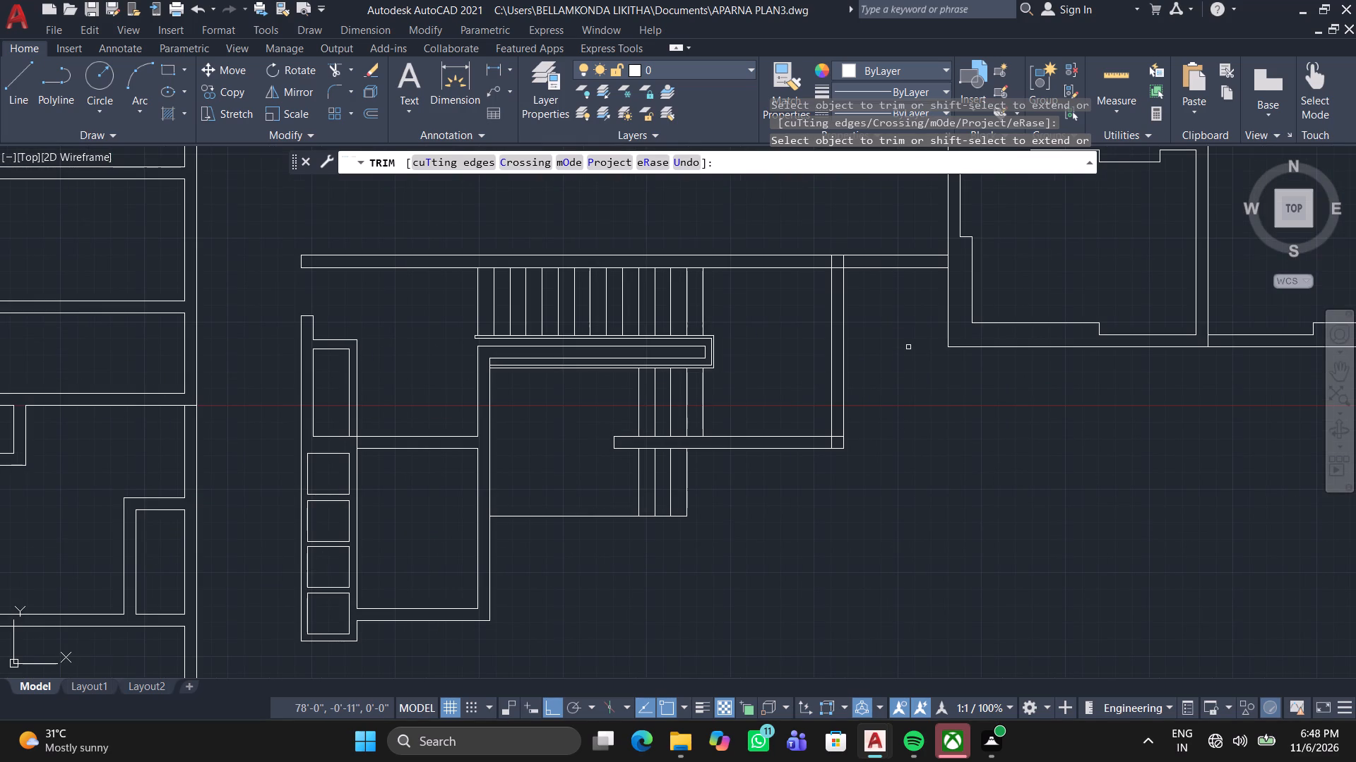
middle_drag(908, 351, 762, 443)
scroll(712, 349, up, 1)
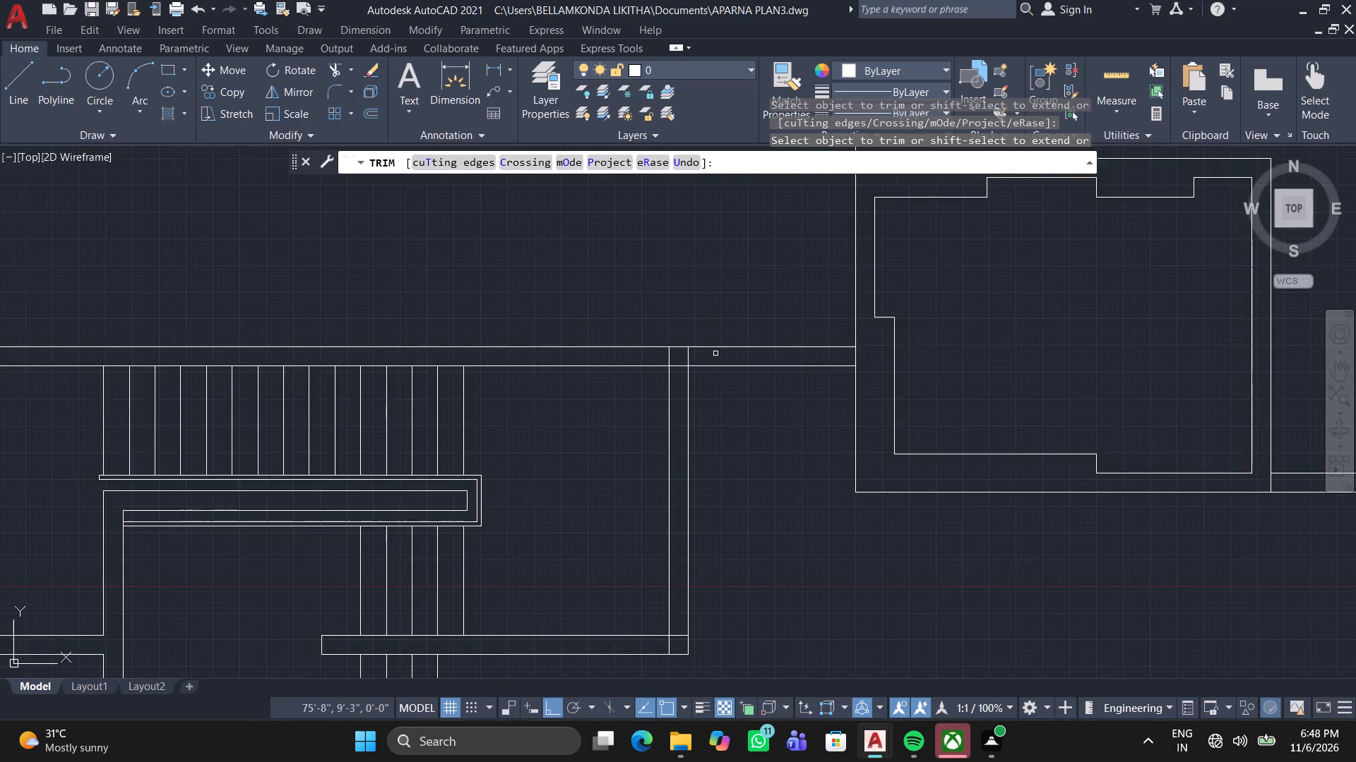
scroll(715, 353, up, 1)
scroll(640, 159, down, 2)
middle_drag(646, 175, 665, 176)
click(334, 62)
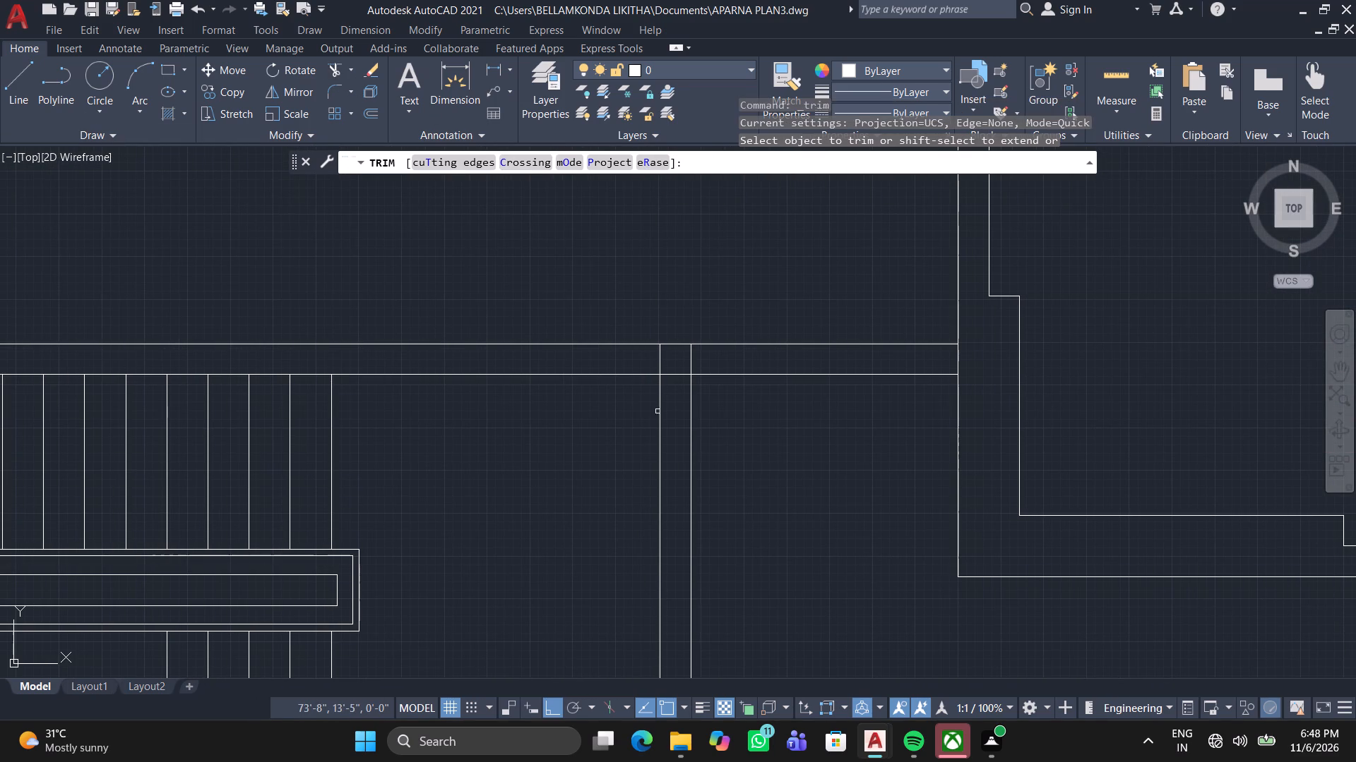
click(674, 375)
click(644, 350)
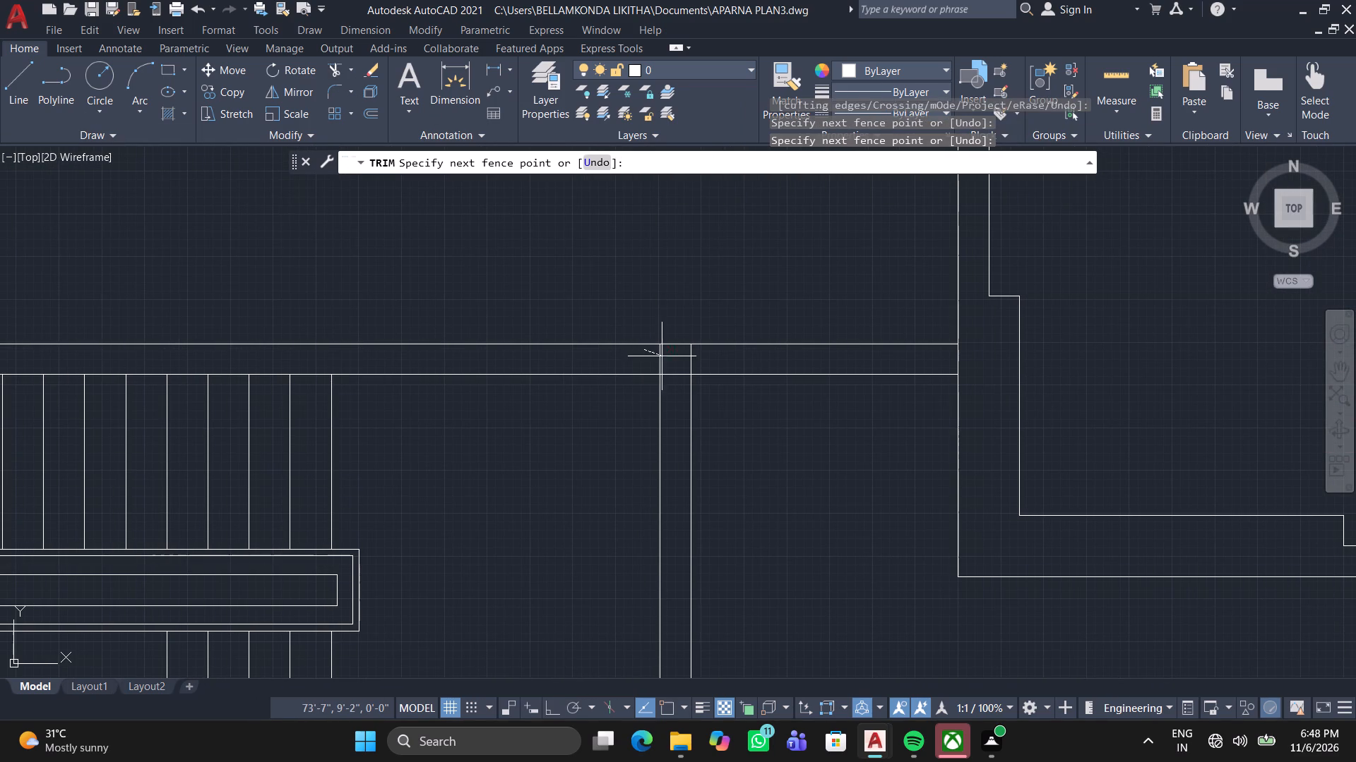
click(680, 386)
click(678, 363)
click(660, 363)
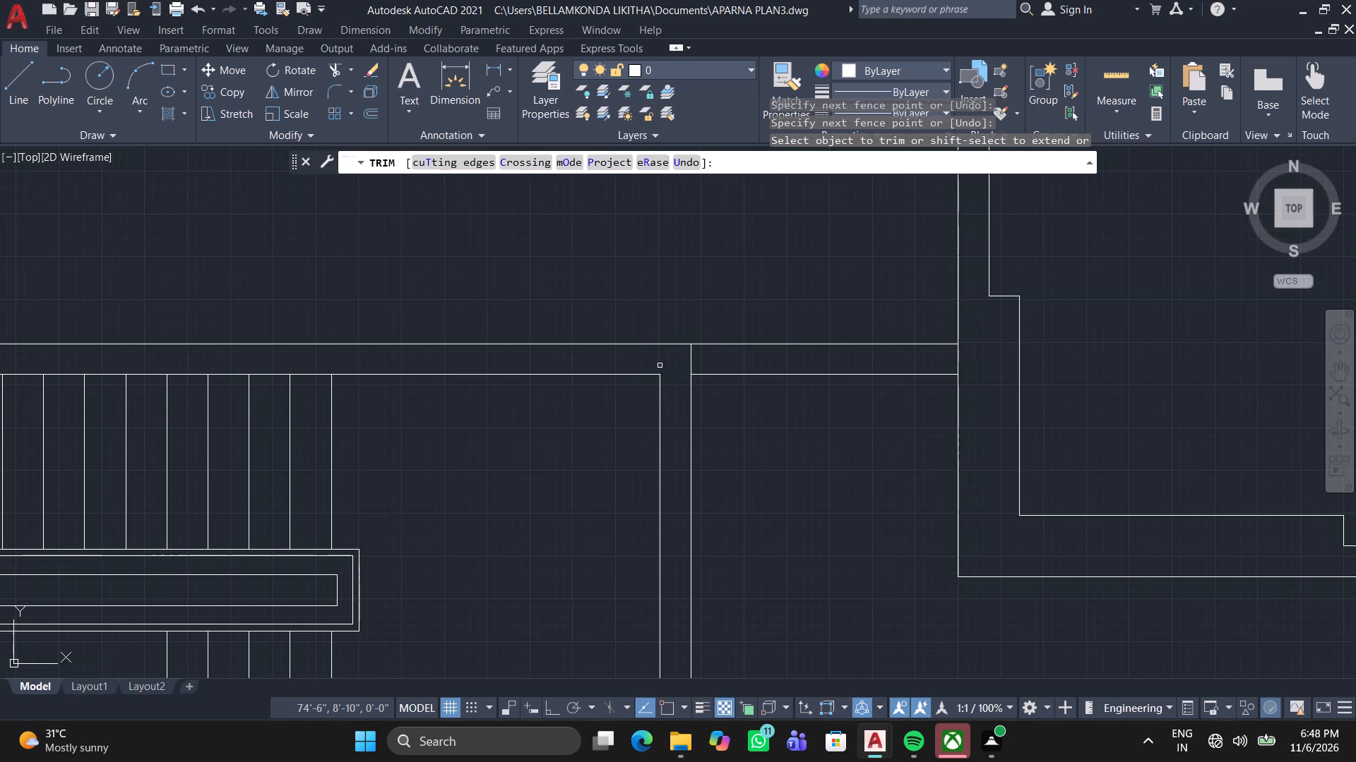
Trim the overlapping inner wall lines at the stair enclosure's southeast corner.
scroll(713, 501, down, 2)
middle_drag(713, 501, 757, 313)
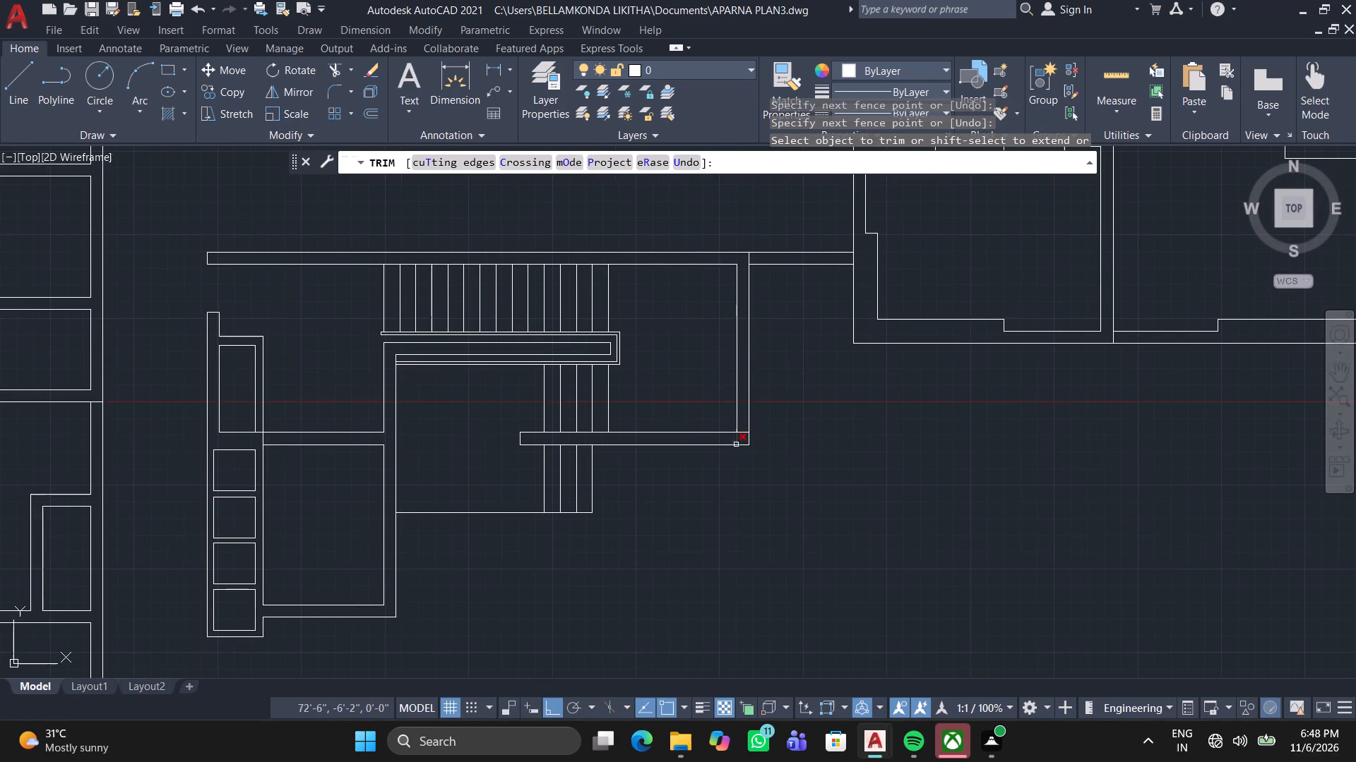
scroll(736, 445, up, 3)
click(747, 434)
click(713, 421)
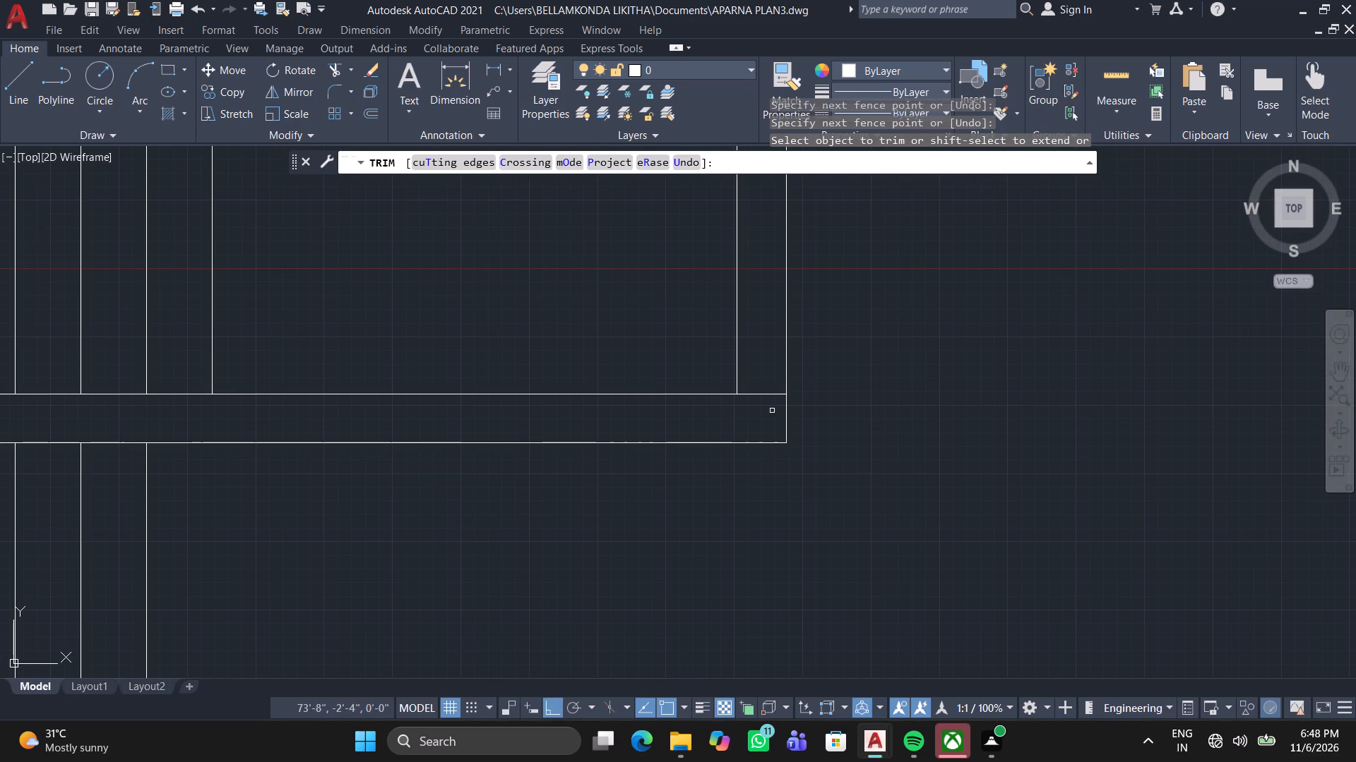
click(772, 411)
click(776, 387)
scroll(763, 392, down, 2)
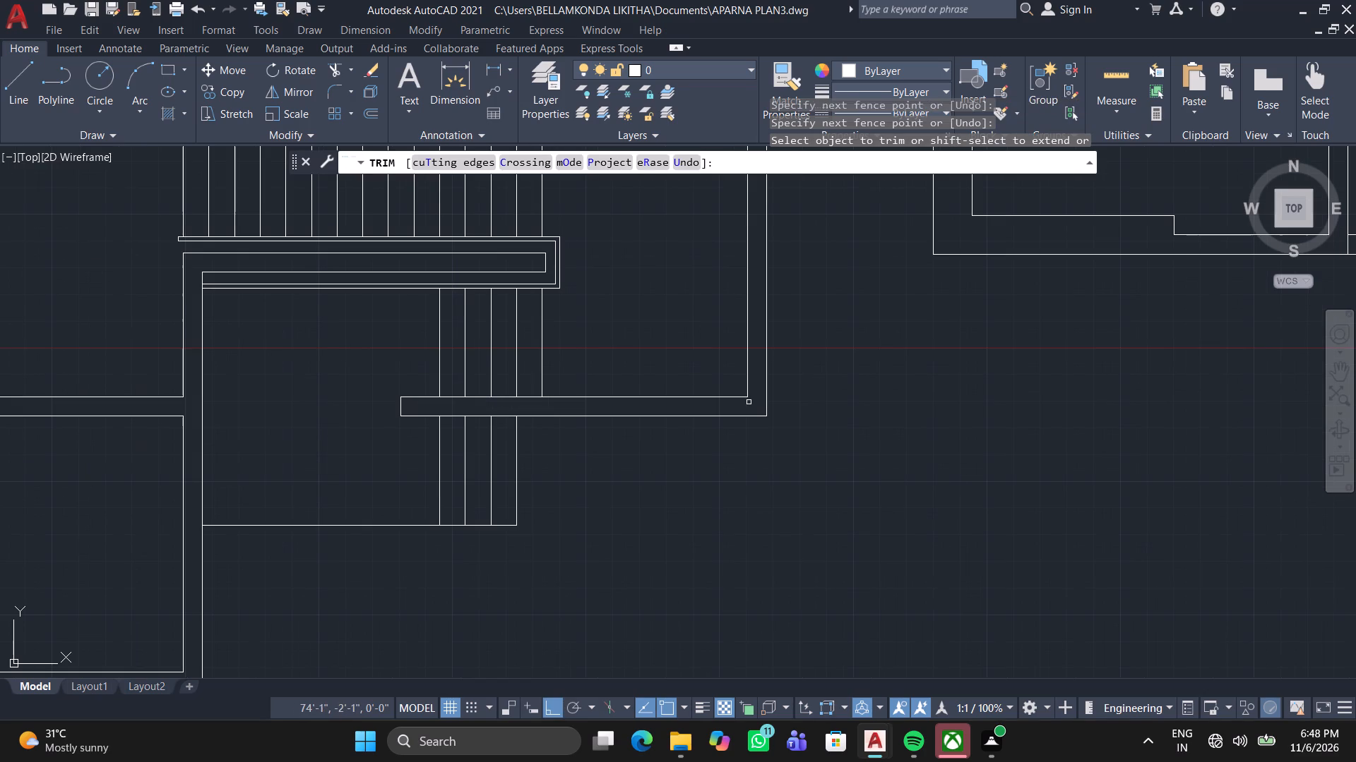
middle_drag(590, 472, 718, 390)
scroll(711, 393, down, 1)
middle_drag(711, 405, 696, 436)
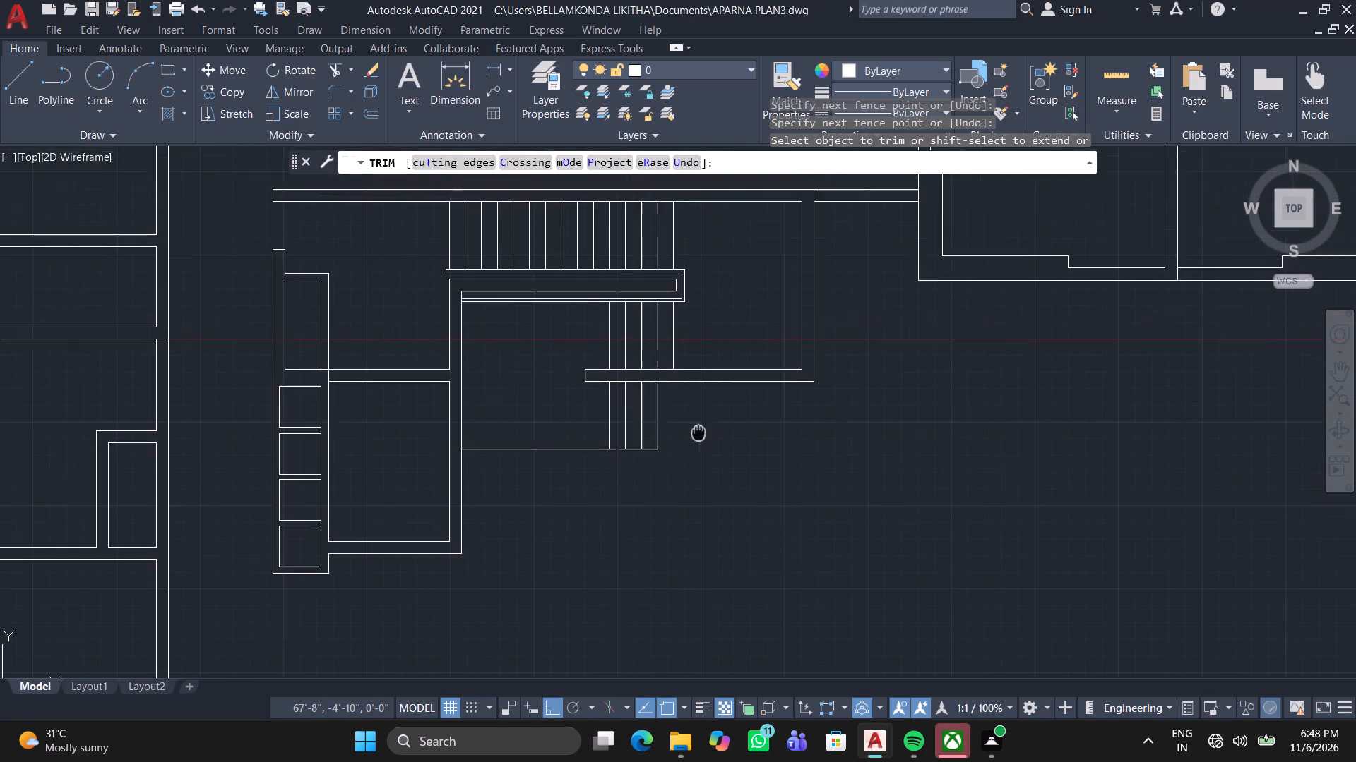
middle_drag(696, 436, 618, 535)
key(space)
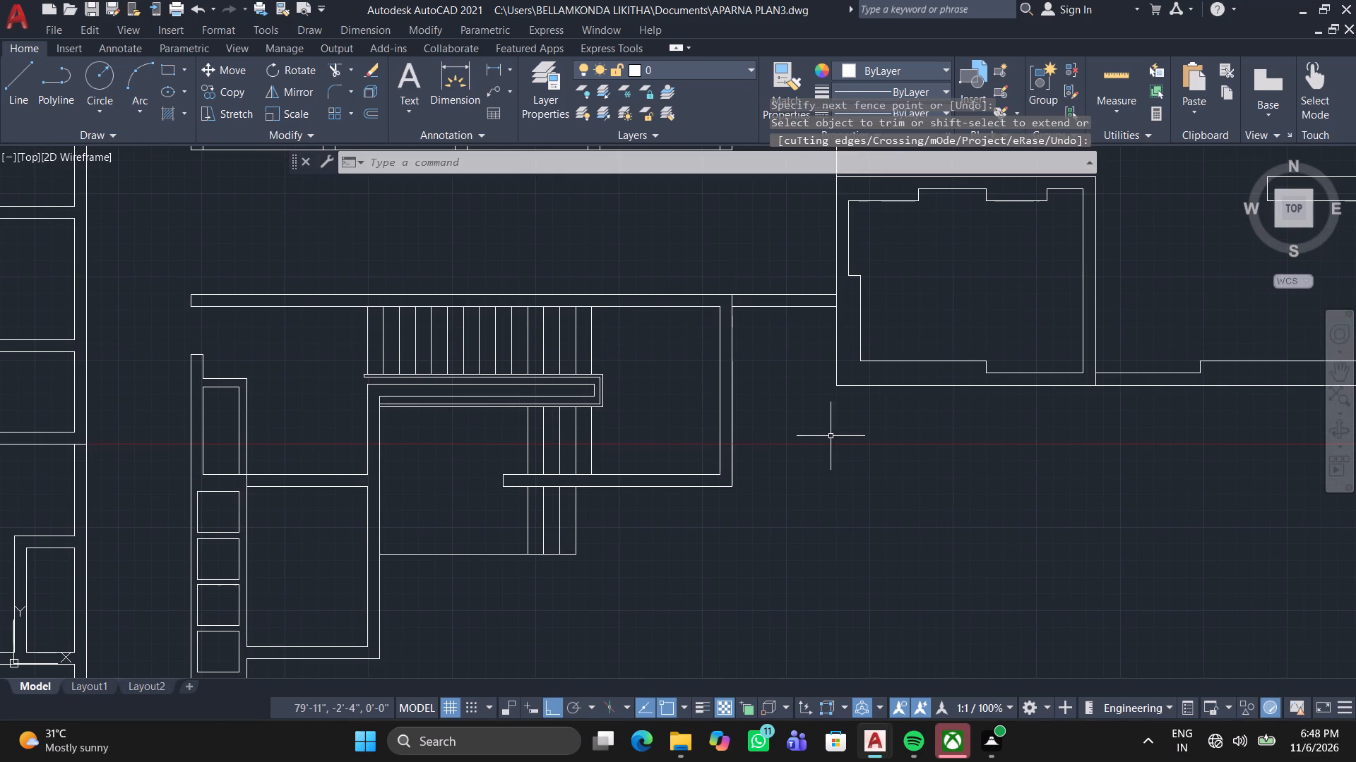
key(space)
key(space)
key(space)
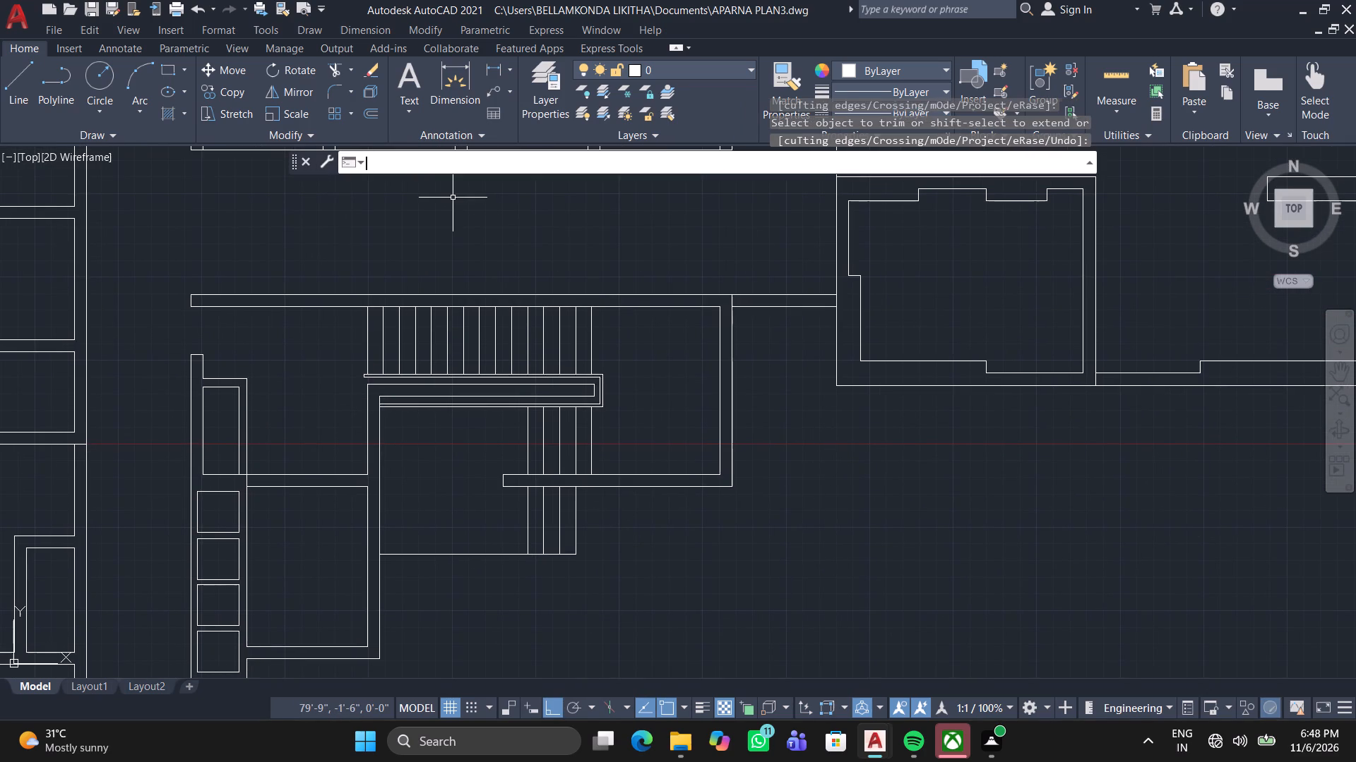
Offset the south line of the short wall linking the stair enclosure to the large east room southward twice, 1' apart.
click(377, 116)
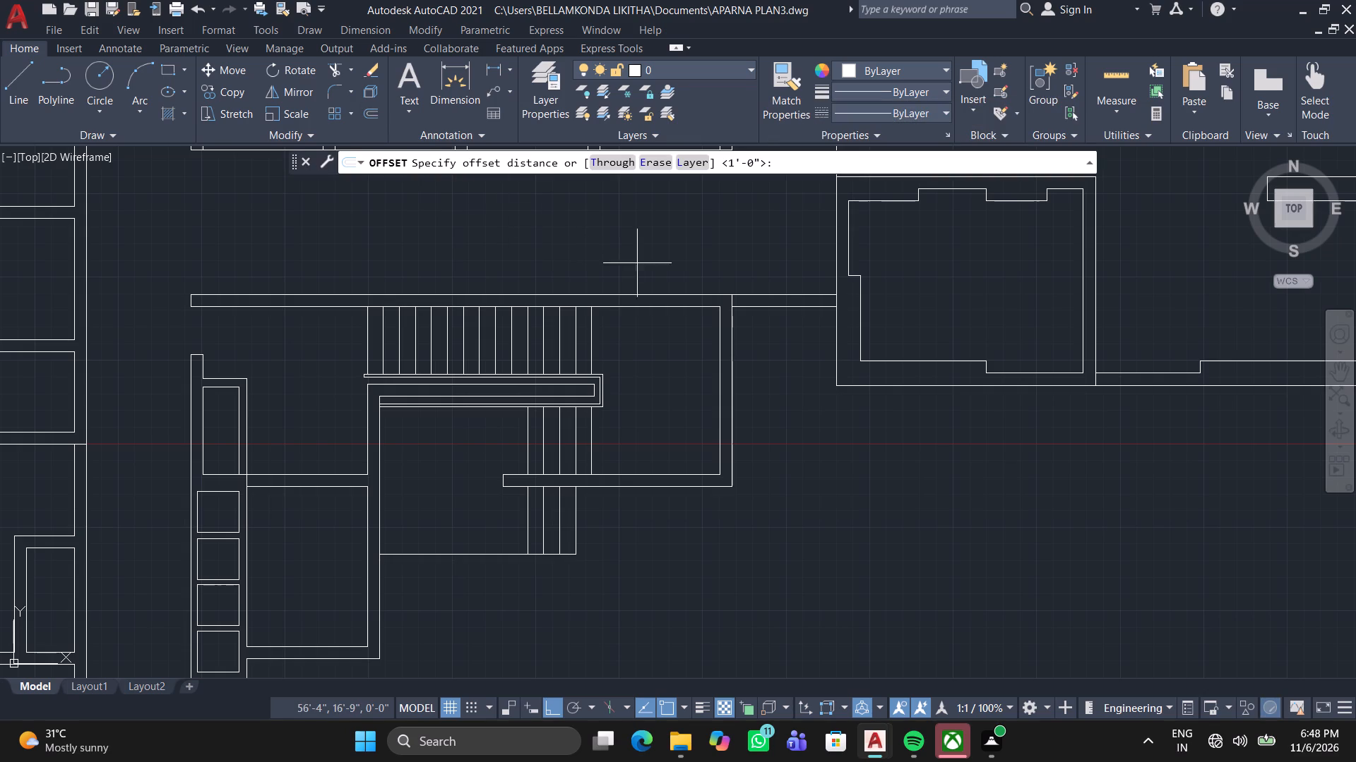
key(space)
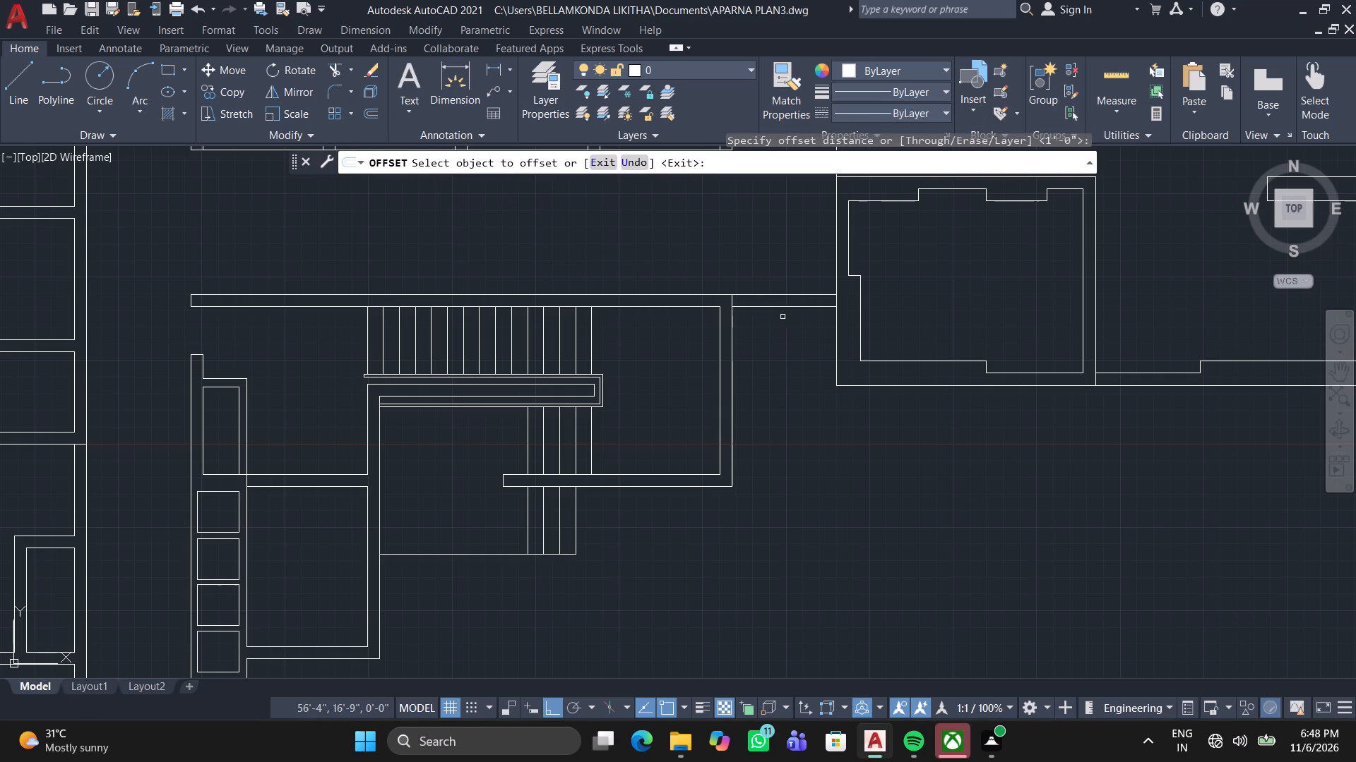
scroll(785, 311, up, 2)
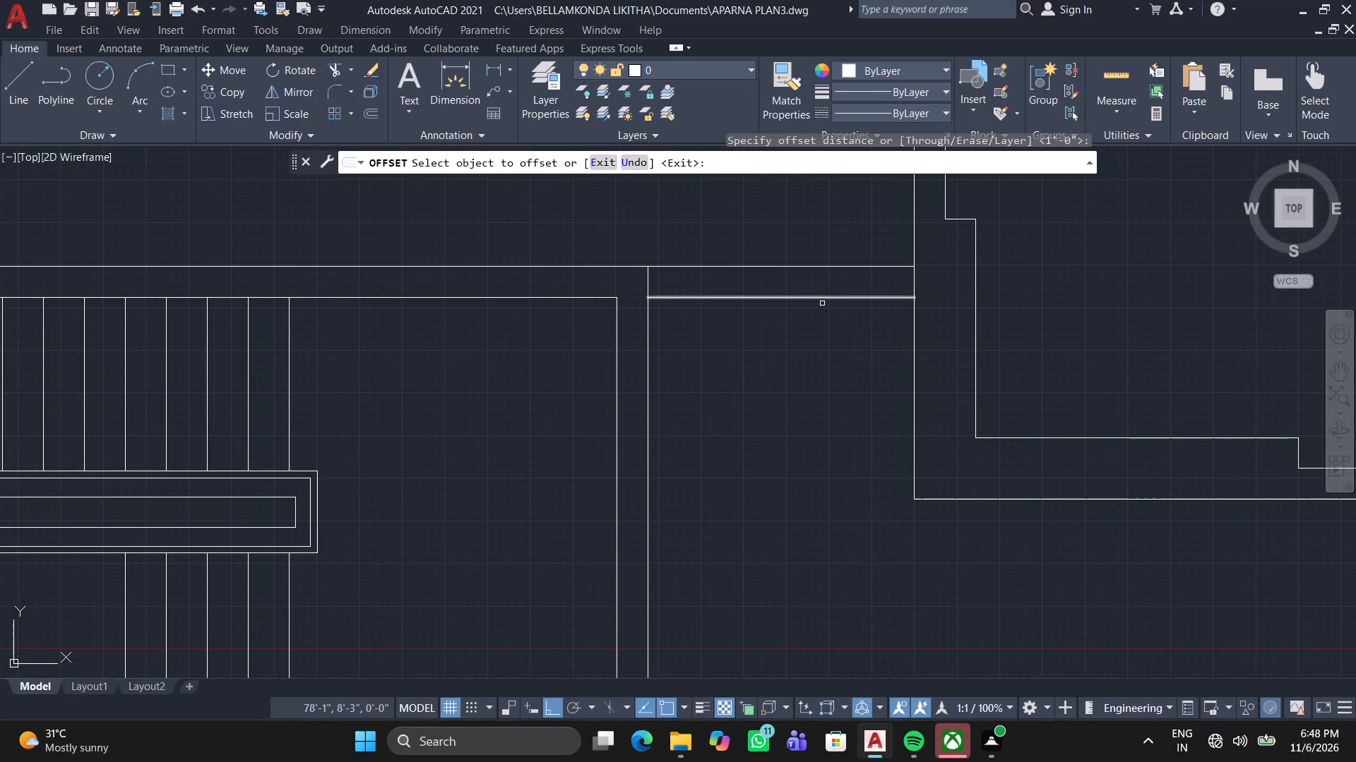
click(828, 298)
click(817, 351)
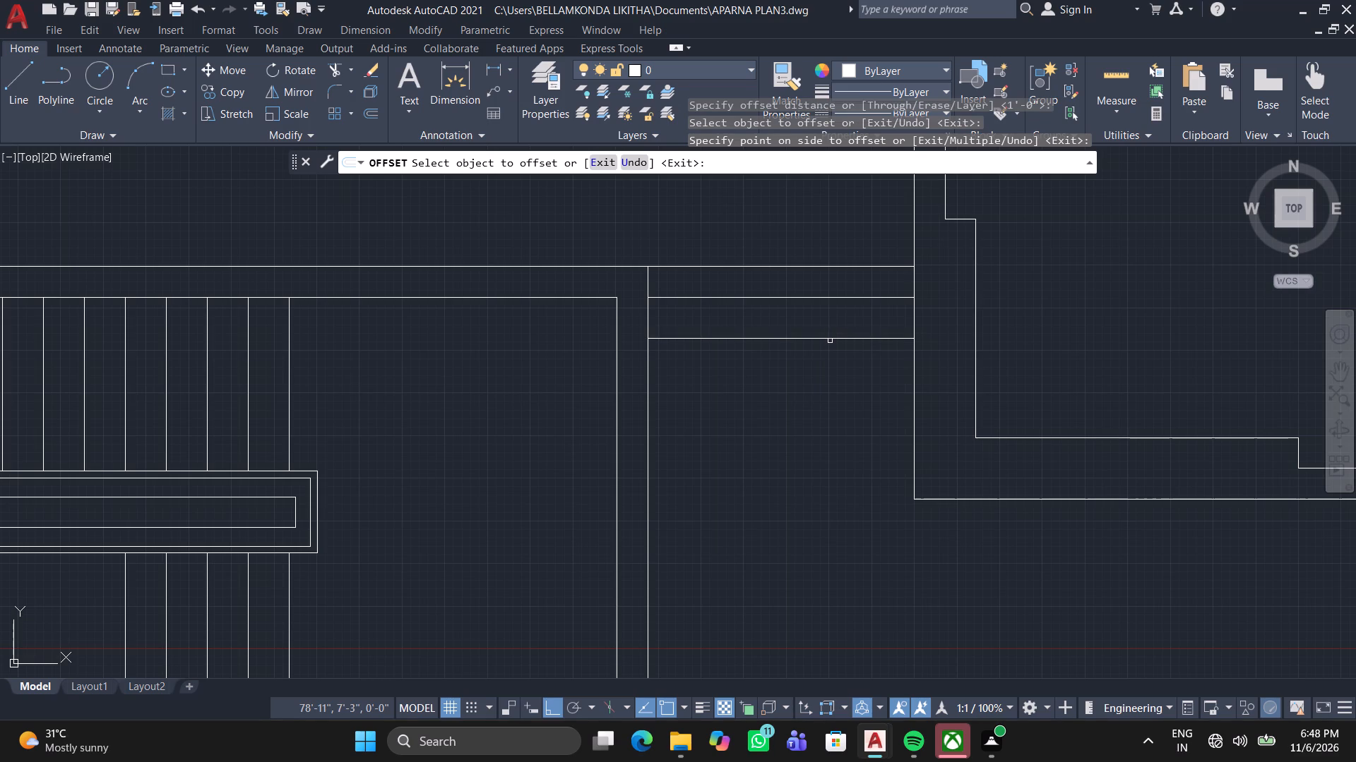
click(835, 338)
click(804, 415)
Examine the staircase block and the open area south of it against the surrounding units of the floor plan.
scroll(804, 418, down, 1)
middle_drag(804, 423, 811, 394)
scroll(815, 379, down, 2)
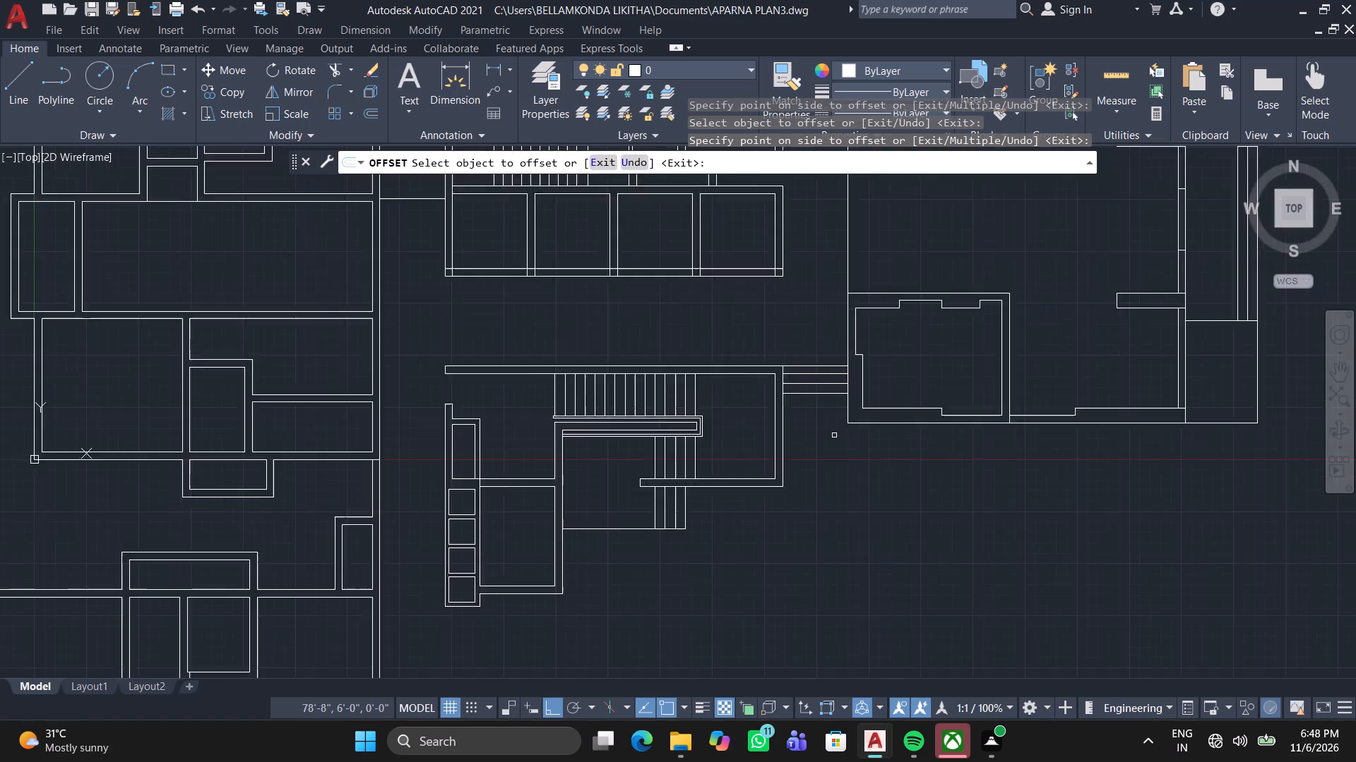
scroll(834, 436, down, 1)
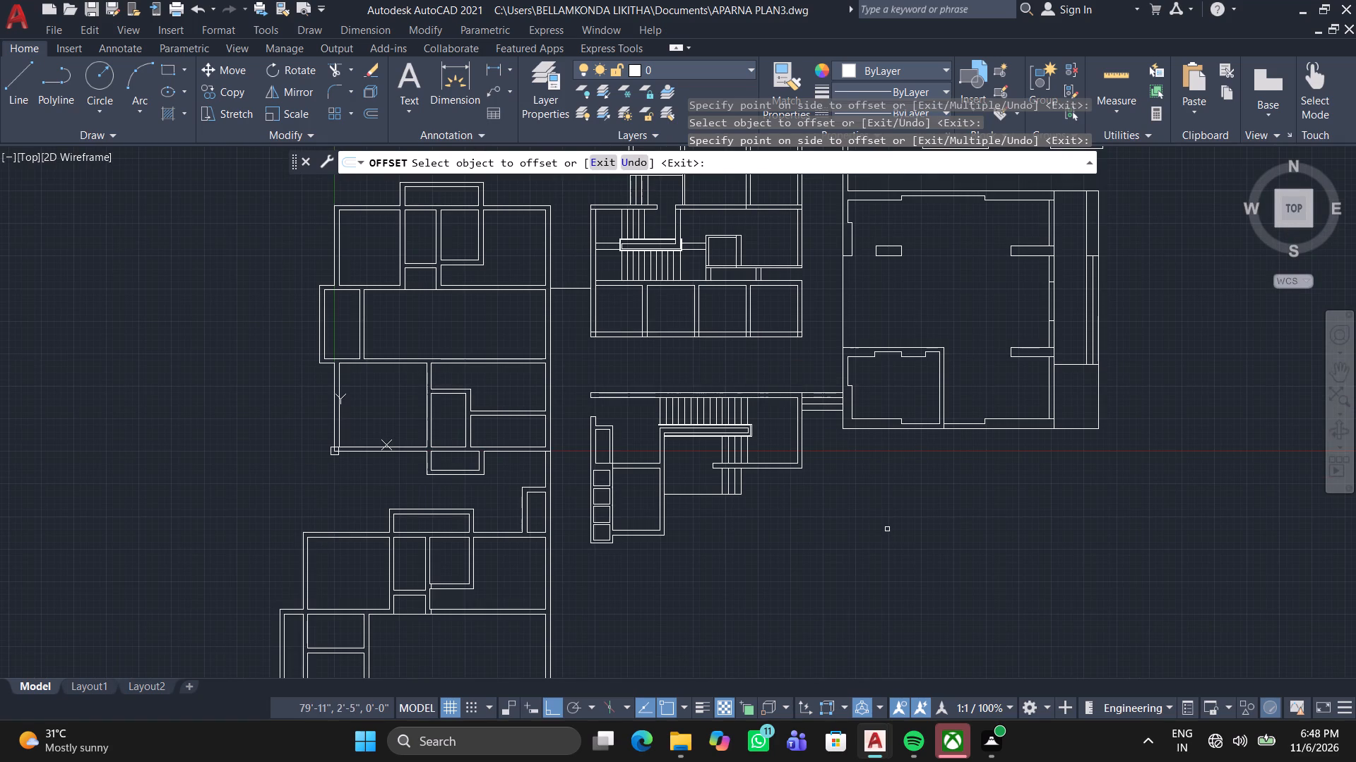
middle_drag(835, 638, 873, 573)
middle_drag(815, 631, 838, 490)
middle_drag(763, 576, 840, 466)
scroll(854, 370, up, 1)
middle_drag(856, 380, 645, 675)
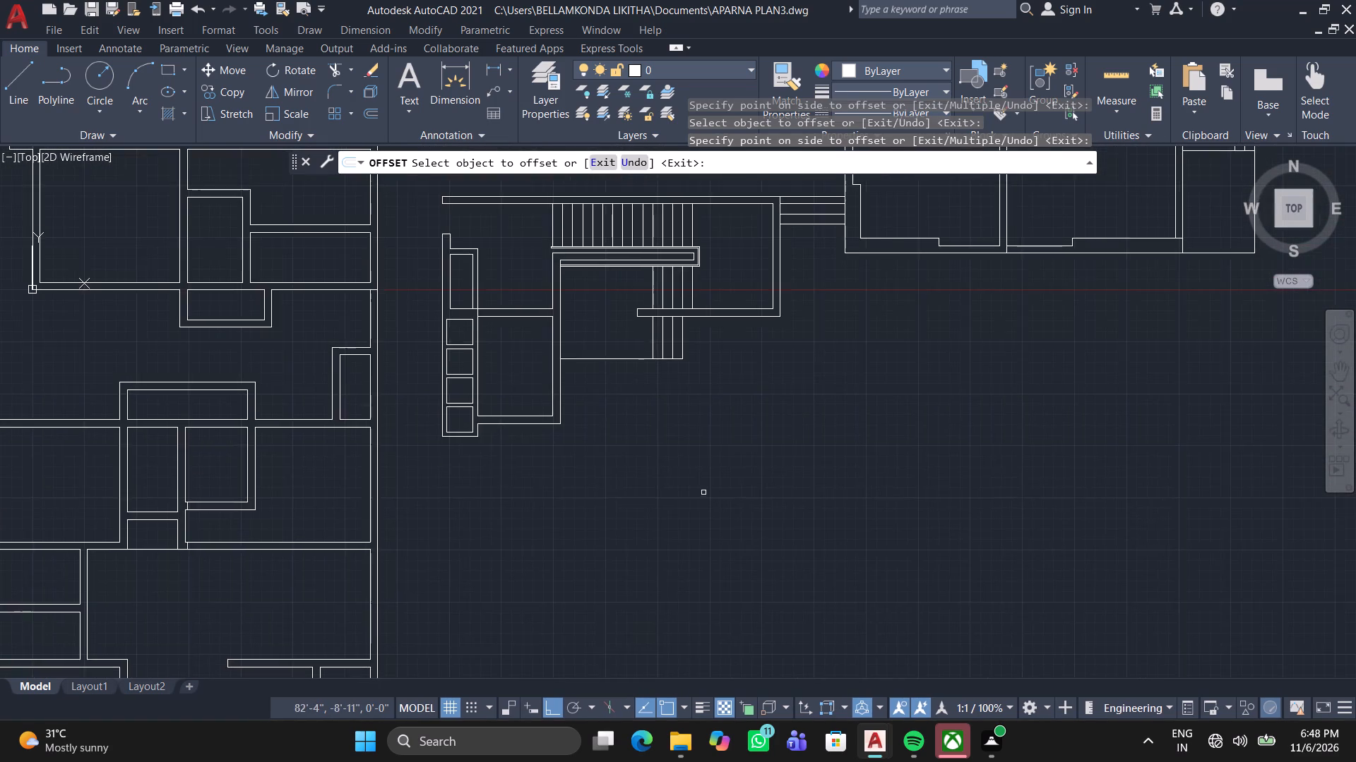
scroll(710, 492, down, 2)
middle_drag(799, 448, 720, 593)
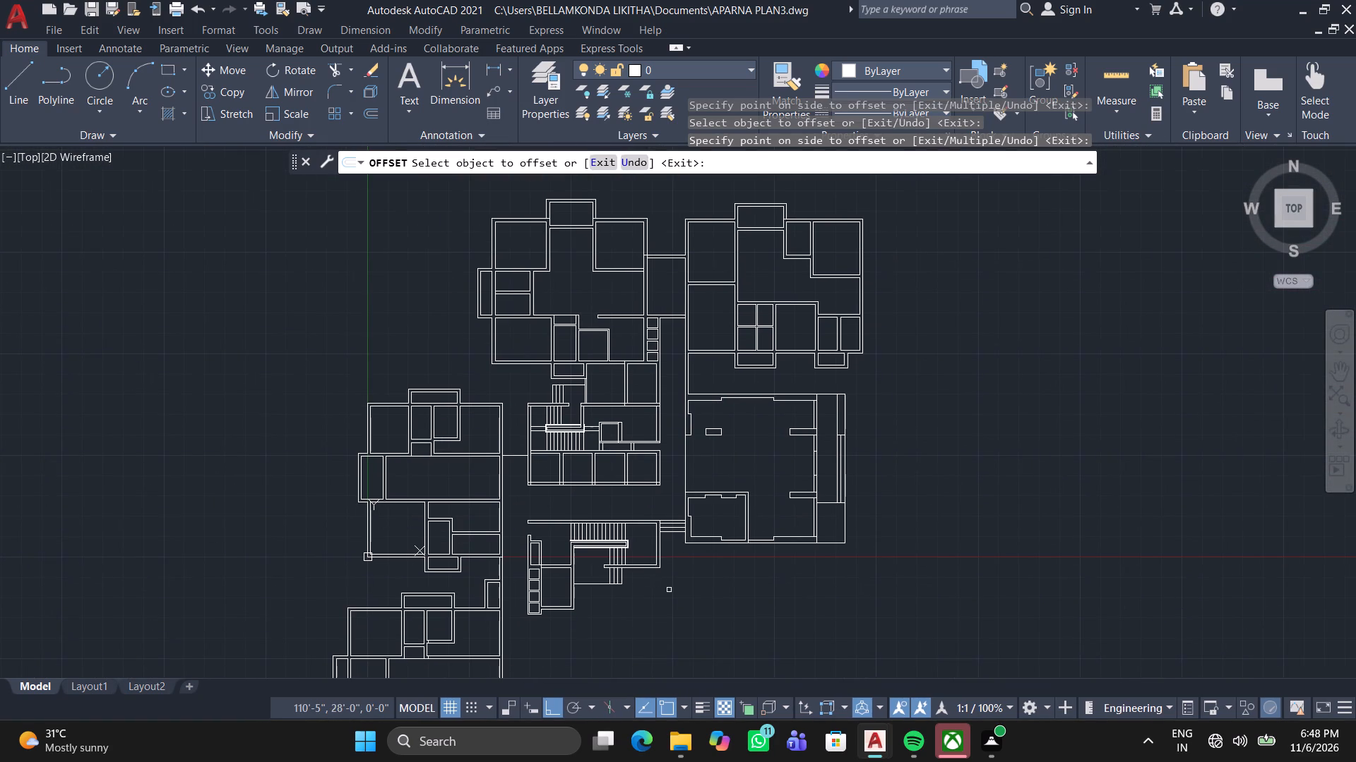
middle_drag(685, 596, 715, 492)
scroll(706, 486, up, 2)
middle_drag(709, 484, 718, 483)
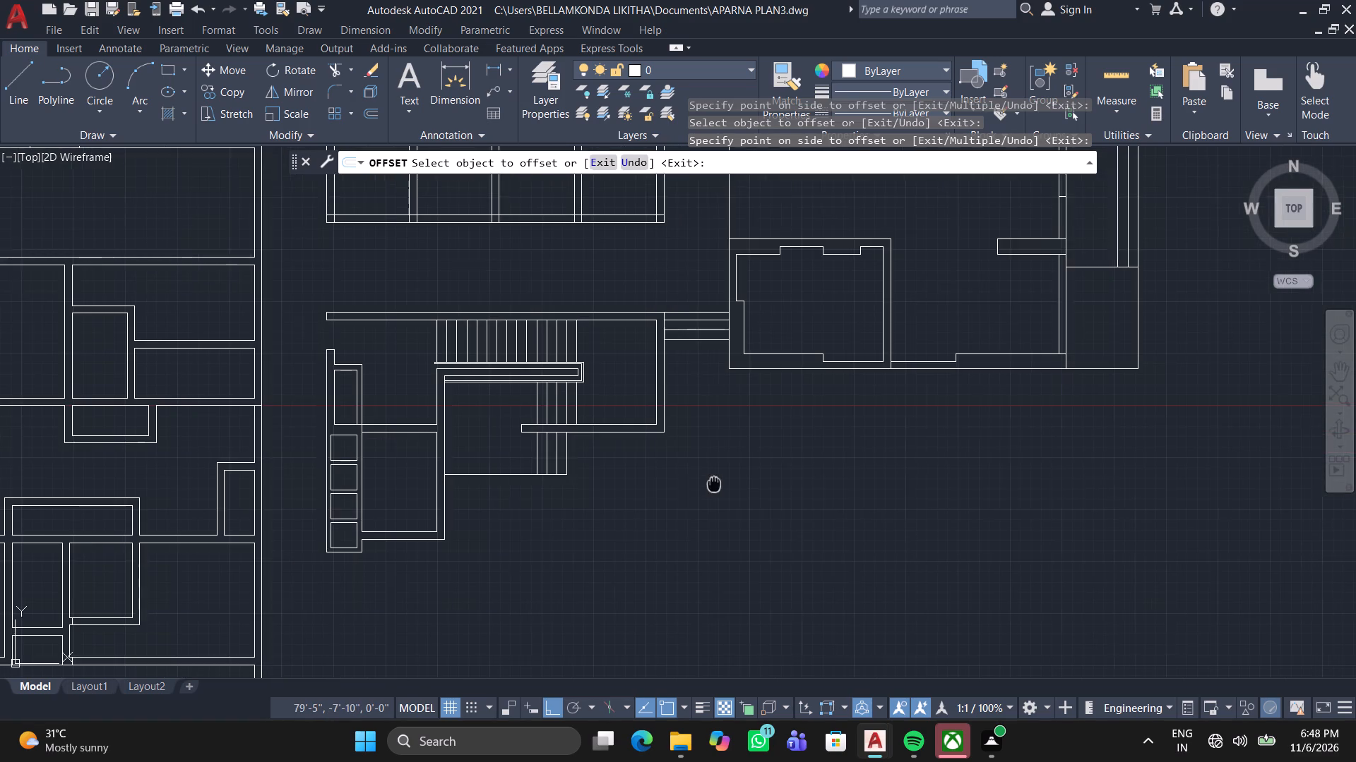
middle_drag(718, 483, 943, 436)
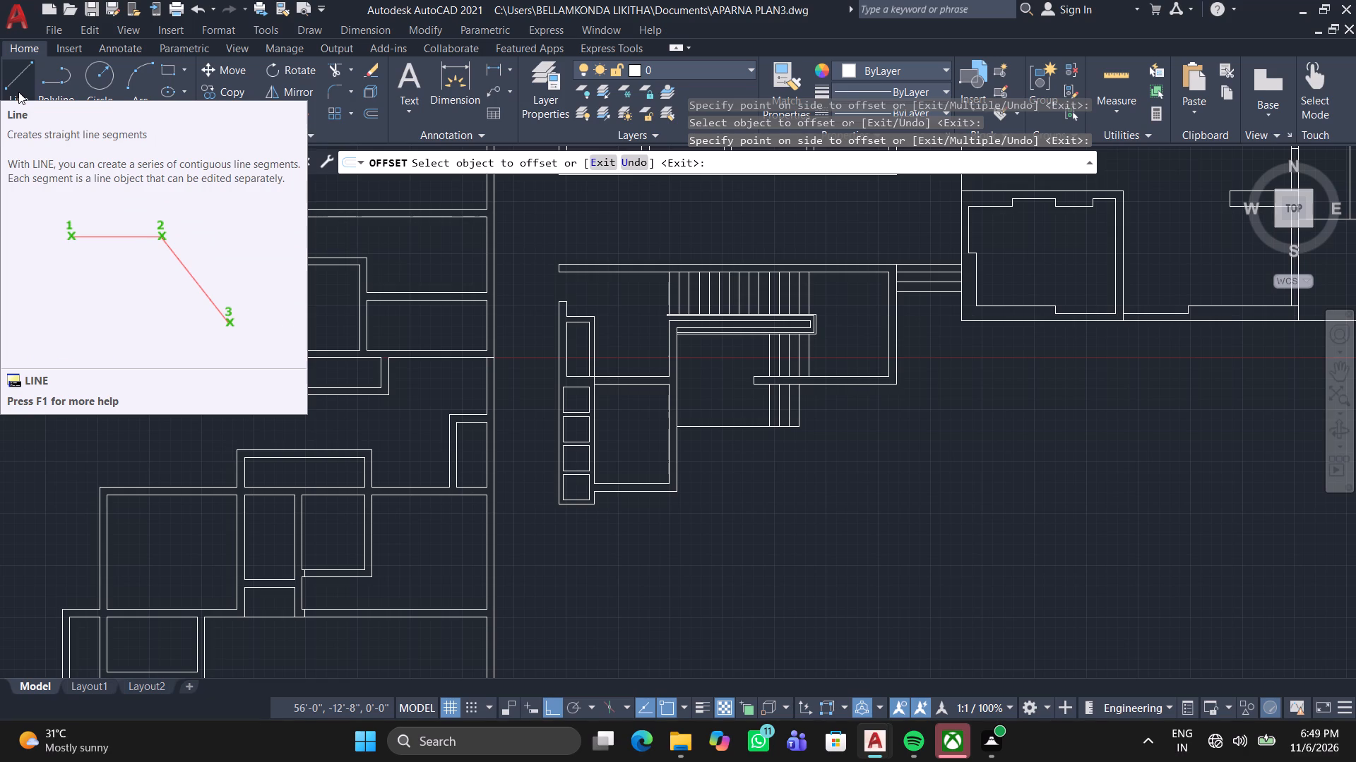
middle_drag(783, 578, 761, 420)
scroll(783, 578, down, 1)
scroll(763, 447, up, 1)
scroll(651, 437, up, 1)
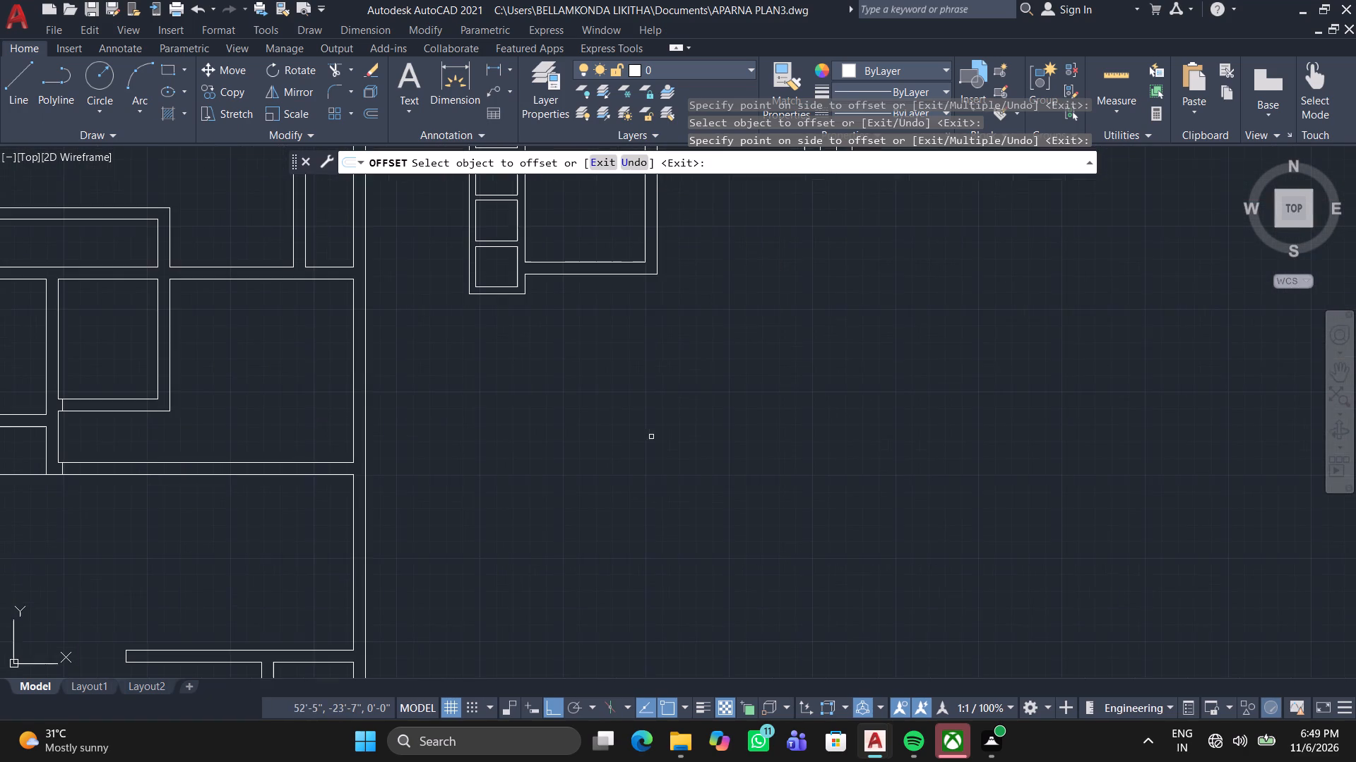
middle_drag(648, 428, 669, 457)
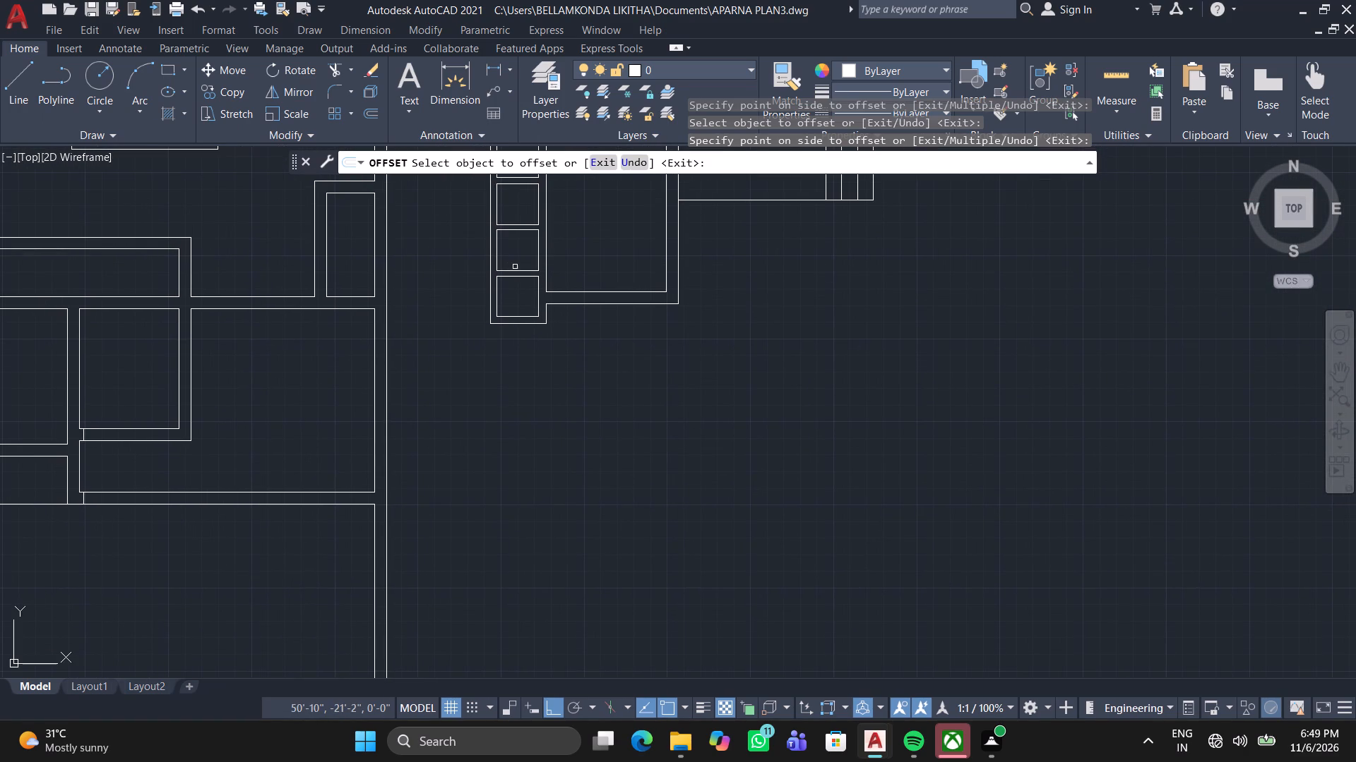
Draw a line 13'1" south from the outer southeast corner of the strip of small square boxes beside the staircase block.
click(9, 76)
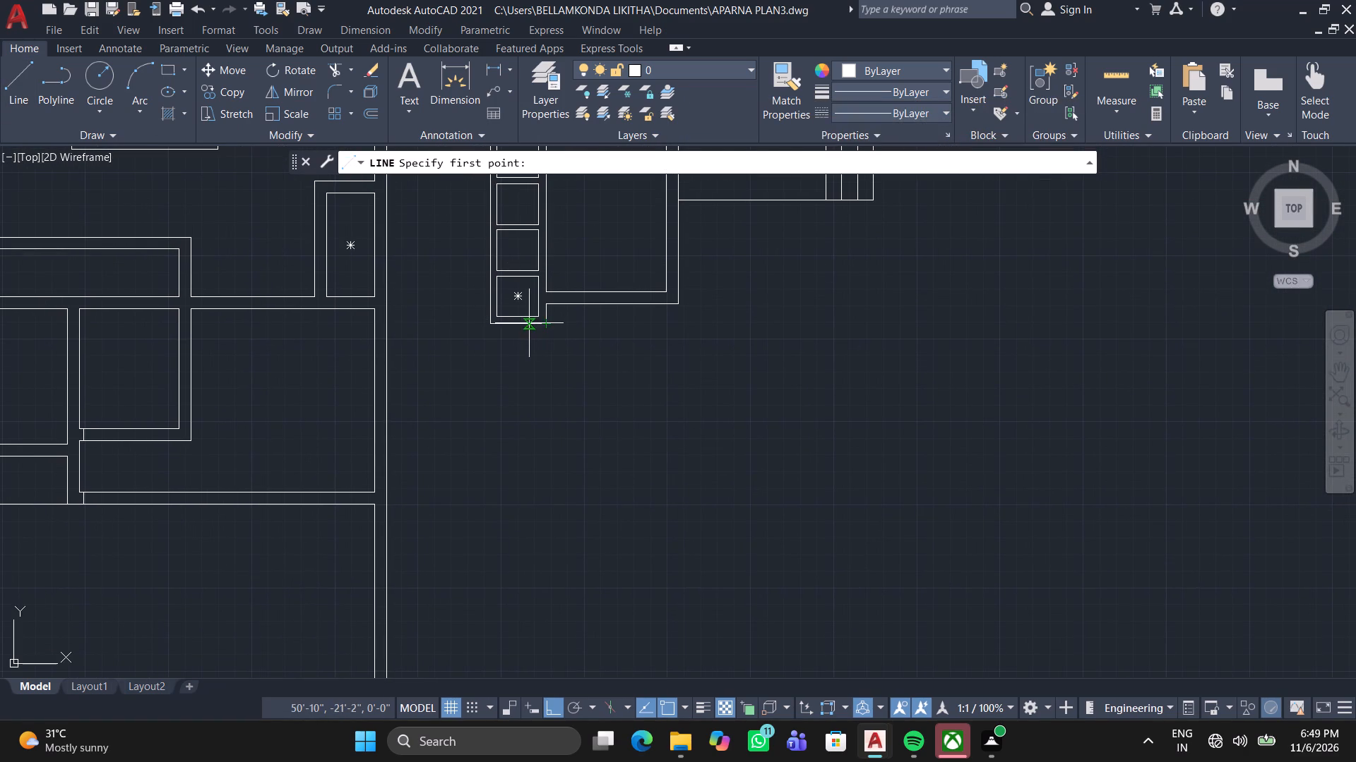
scroll(528, 325, up, 3)
scroll(564, 291, down, 1)
middle_drag(564, 335, 575, 561)
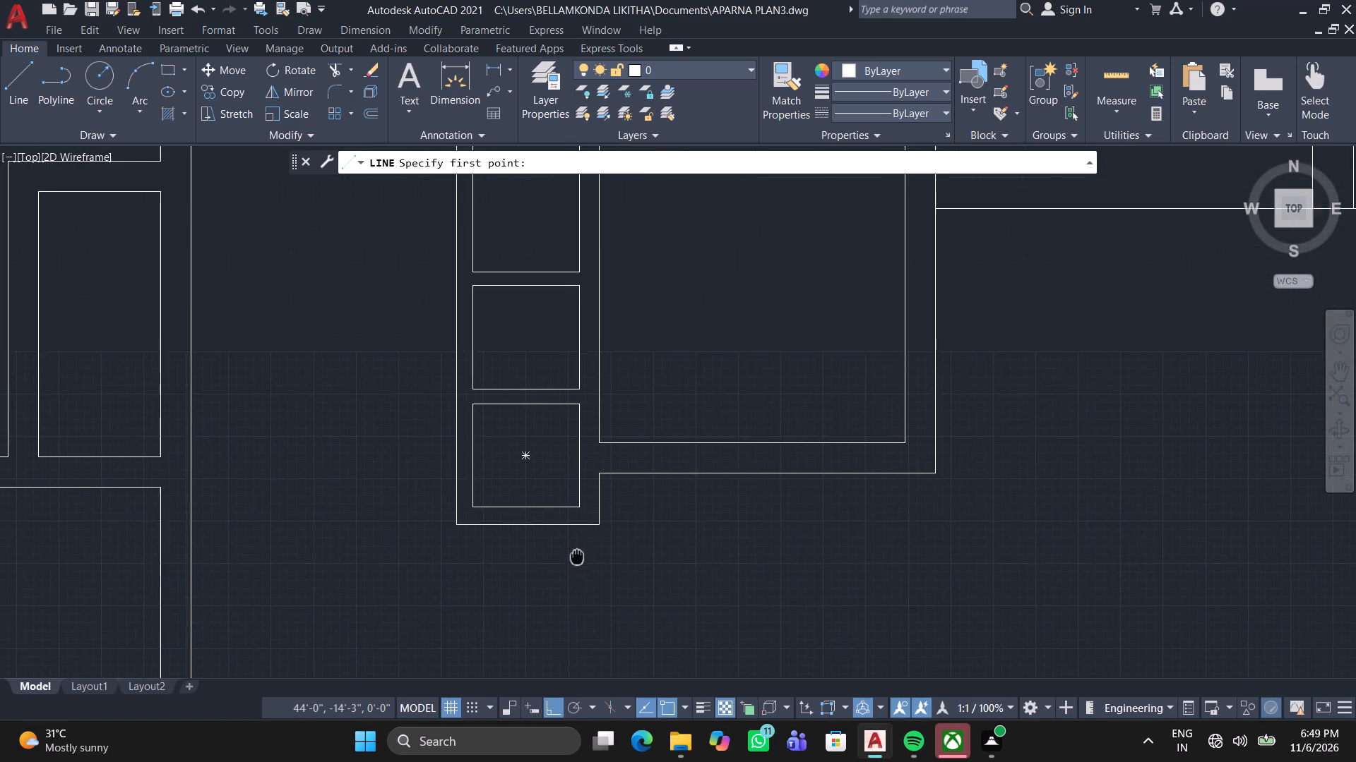
middle_drag(575, 561, 573, 569)
scroll(573, 570, down, 1)
middle_drag(597, 458, 564, 648)
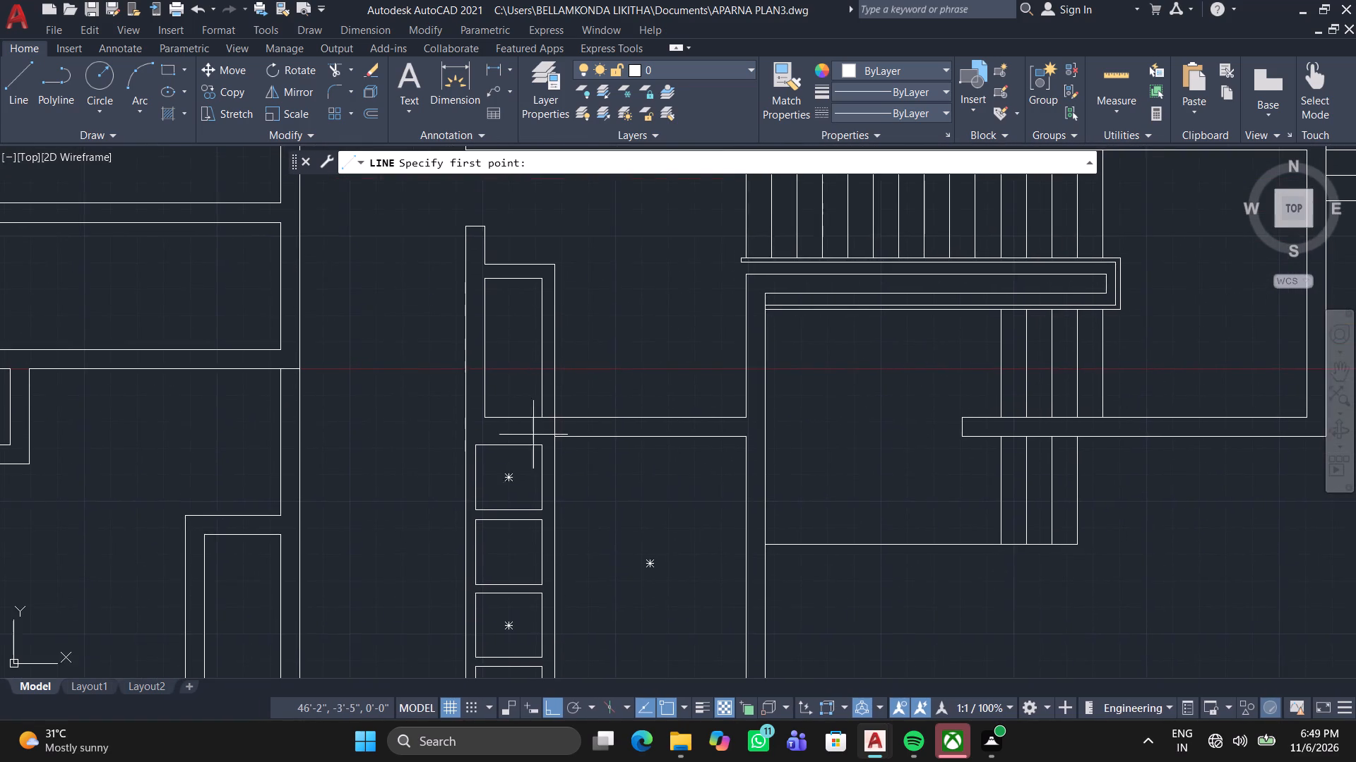
scroll(533, 435, down, 1)
middle_drag(527, 443, 624, 205)
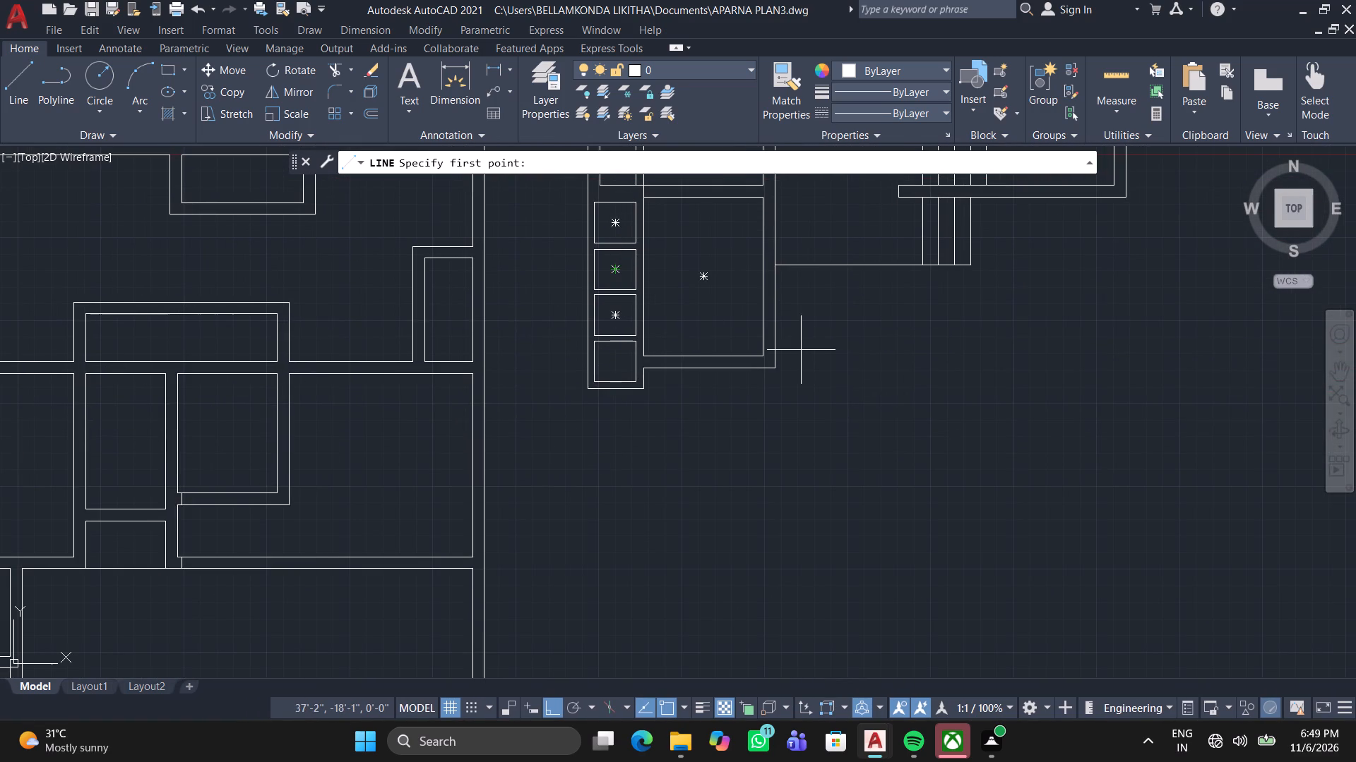
scroll(787, 346, up, 1)
scroll(573, 442, up, 3)
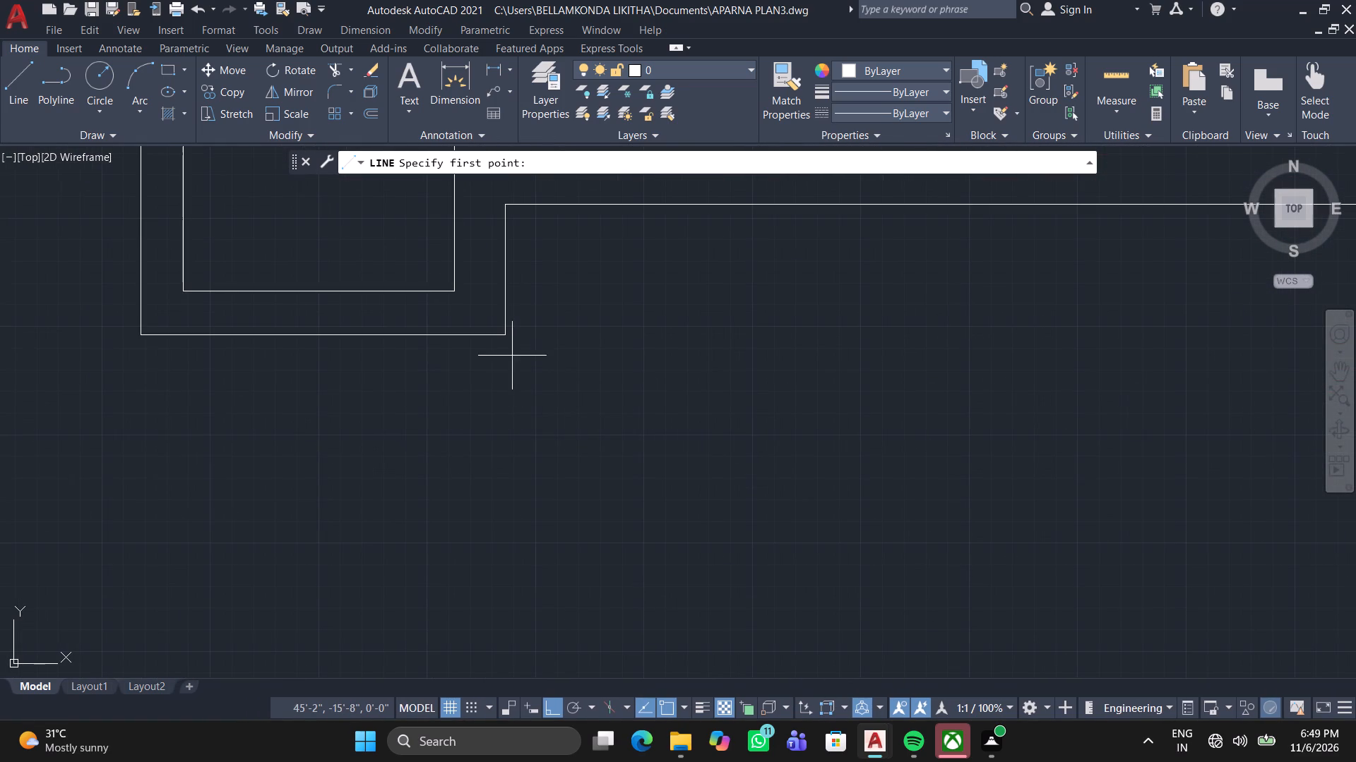
click(502, 338)
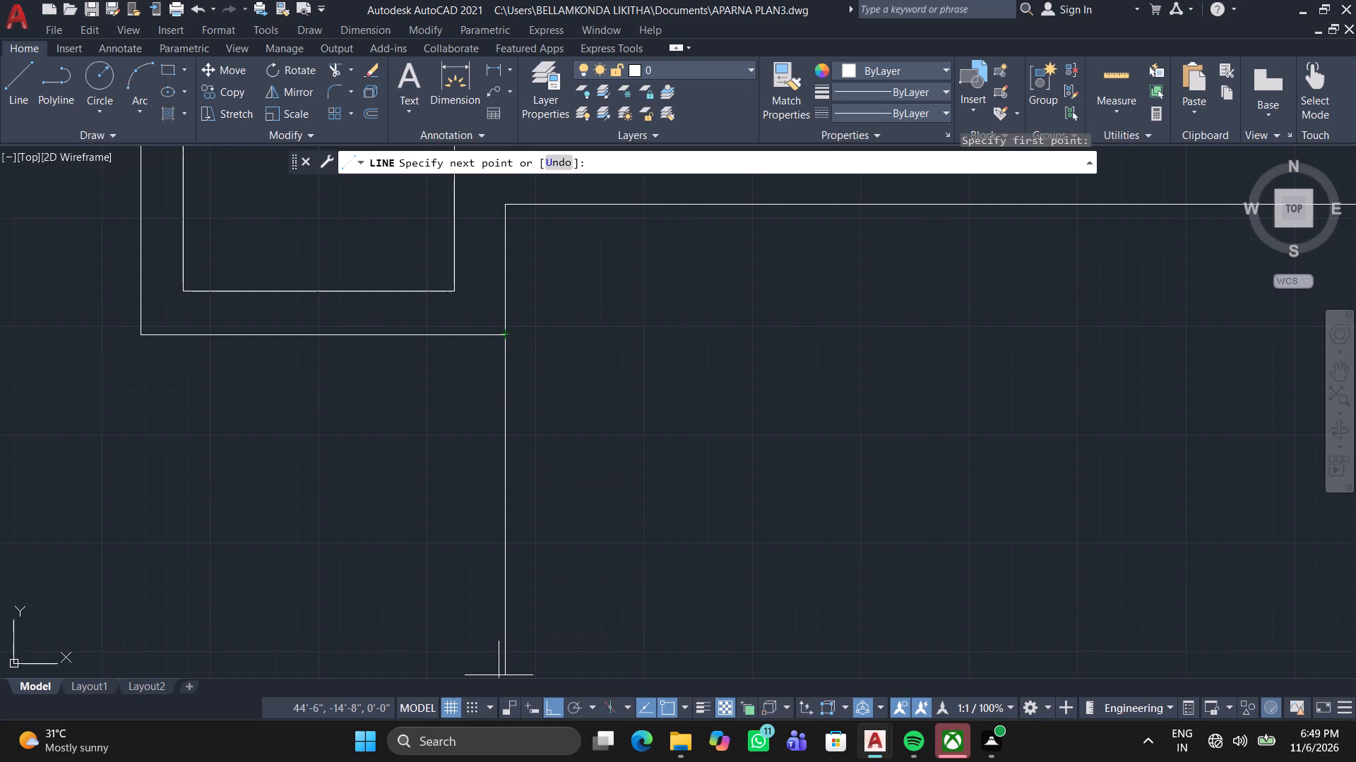
text(13'3)
key(BackSpace)
key(1)
key(Return)
Continue the line west from its south end to the outer face of the neighbouring unit's east wall.
scroll(464, 754, down, 2)
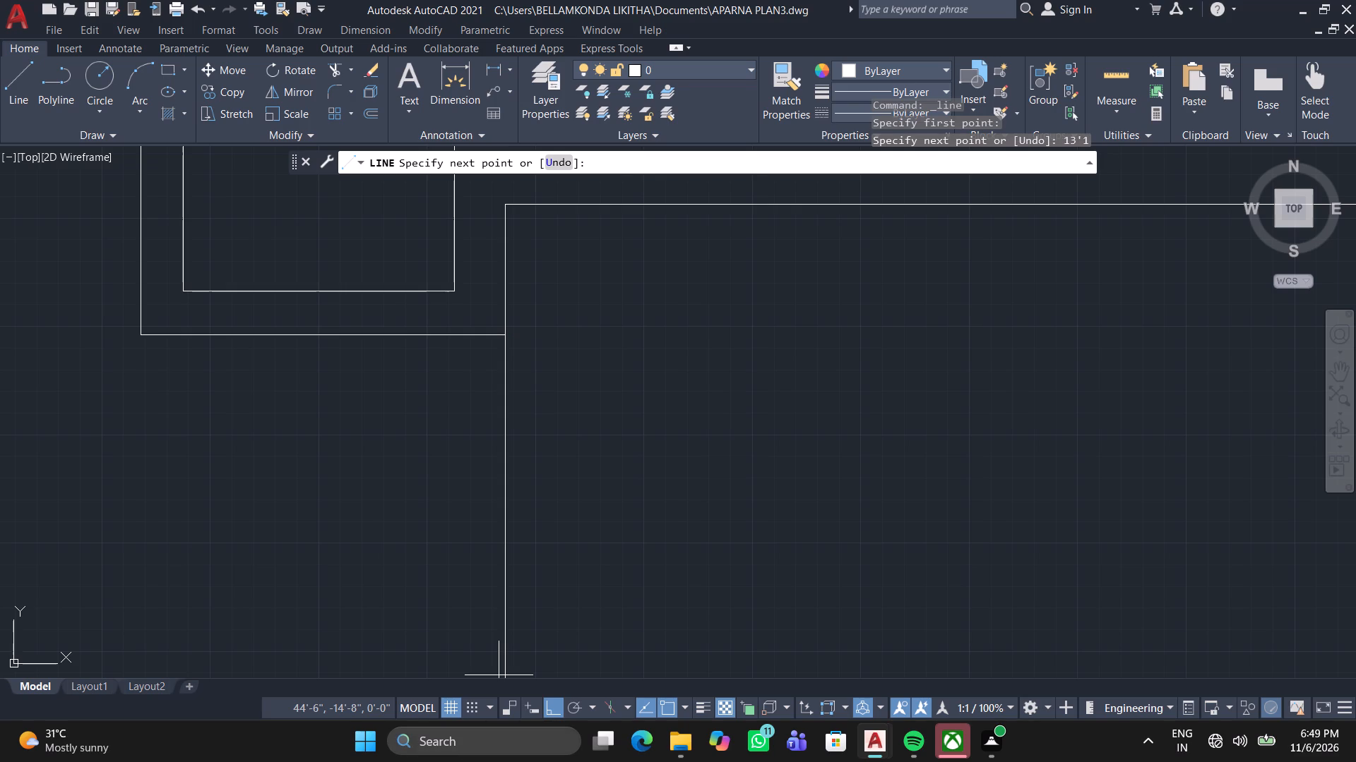
scroll(464, 754, down, 1)
middle_drag(632, 555, 707, 454)
scroll(632, 555, down, 1)
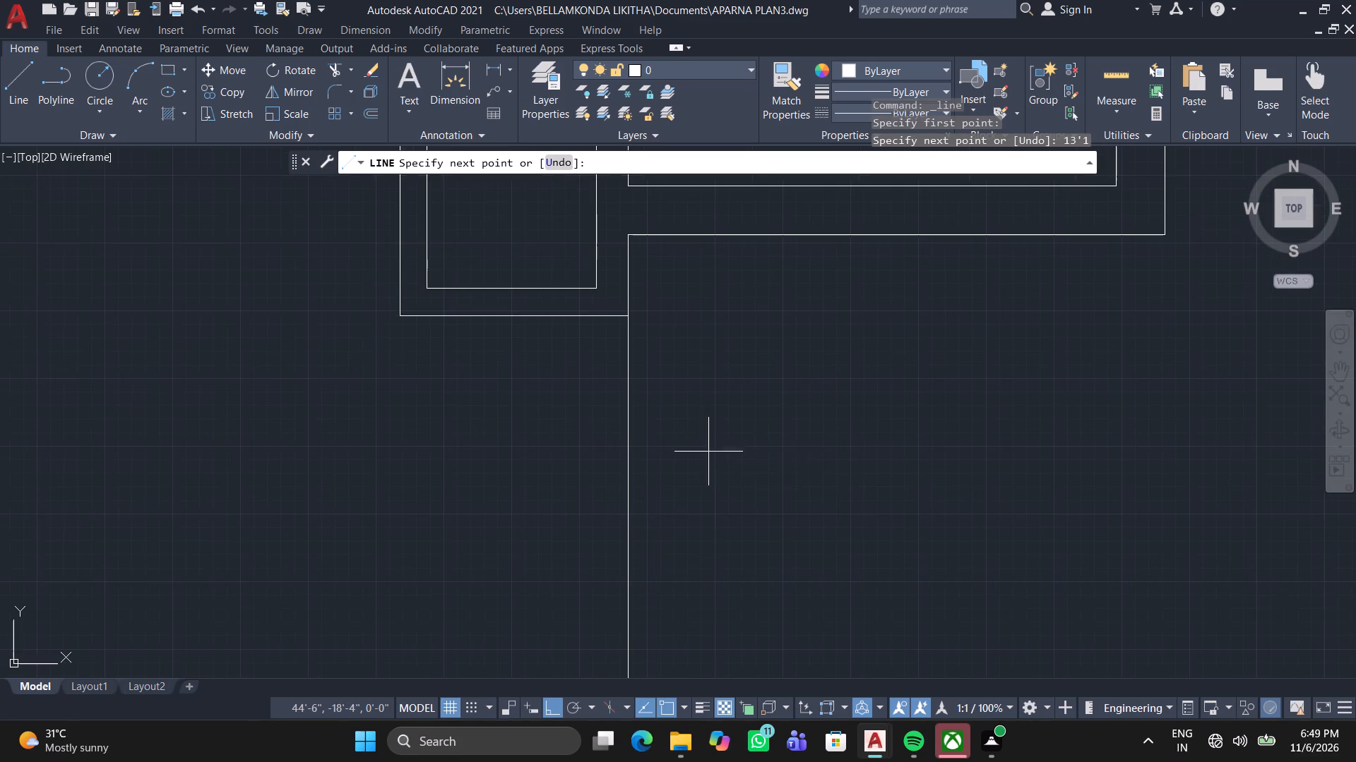
scroll(733, 478, down, 3)
middle_drag(734, 475, 737, 327)
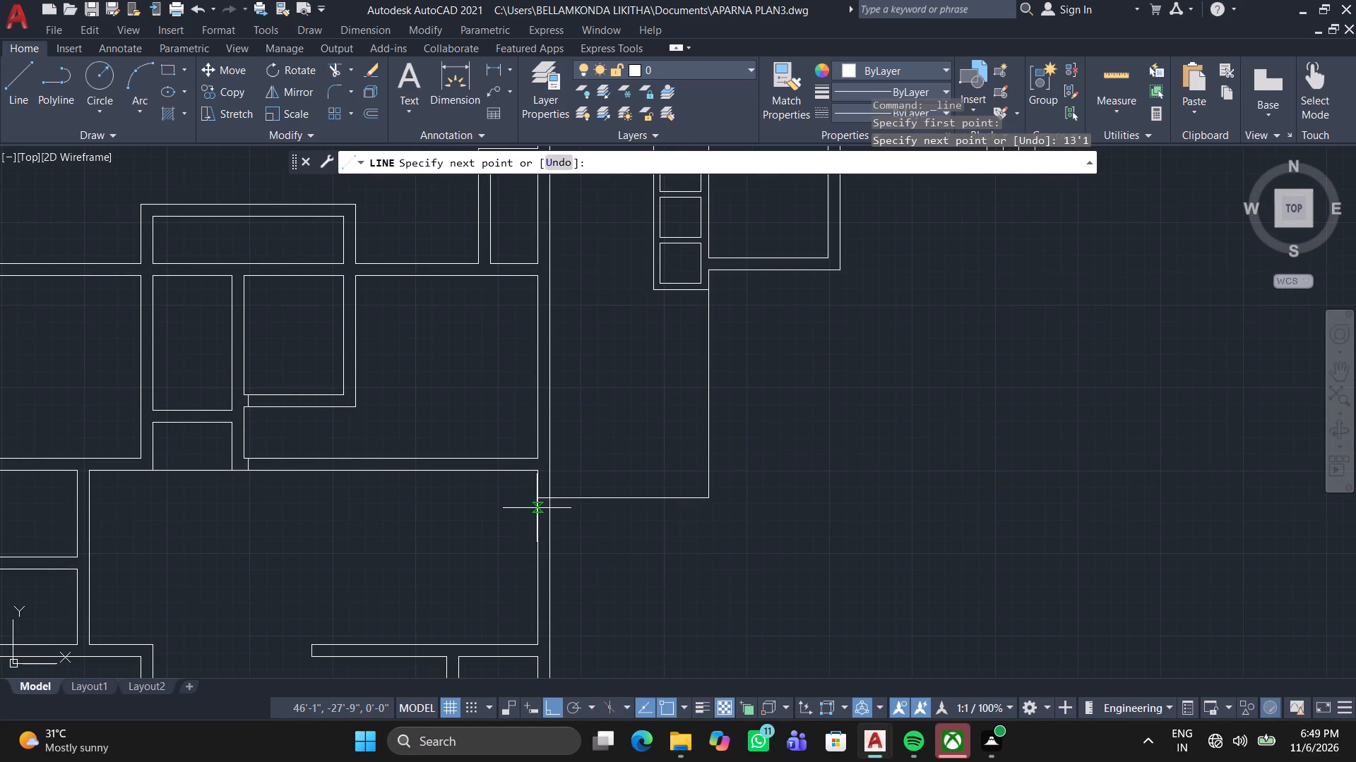
scroll(571, 502, up, 3)
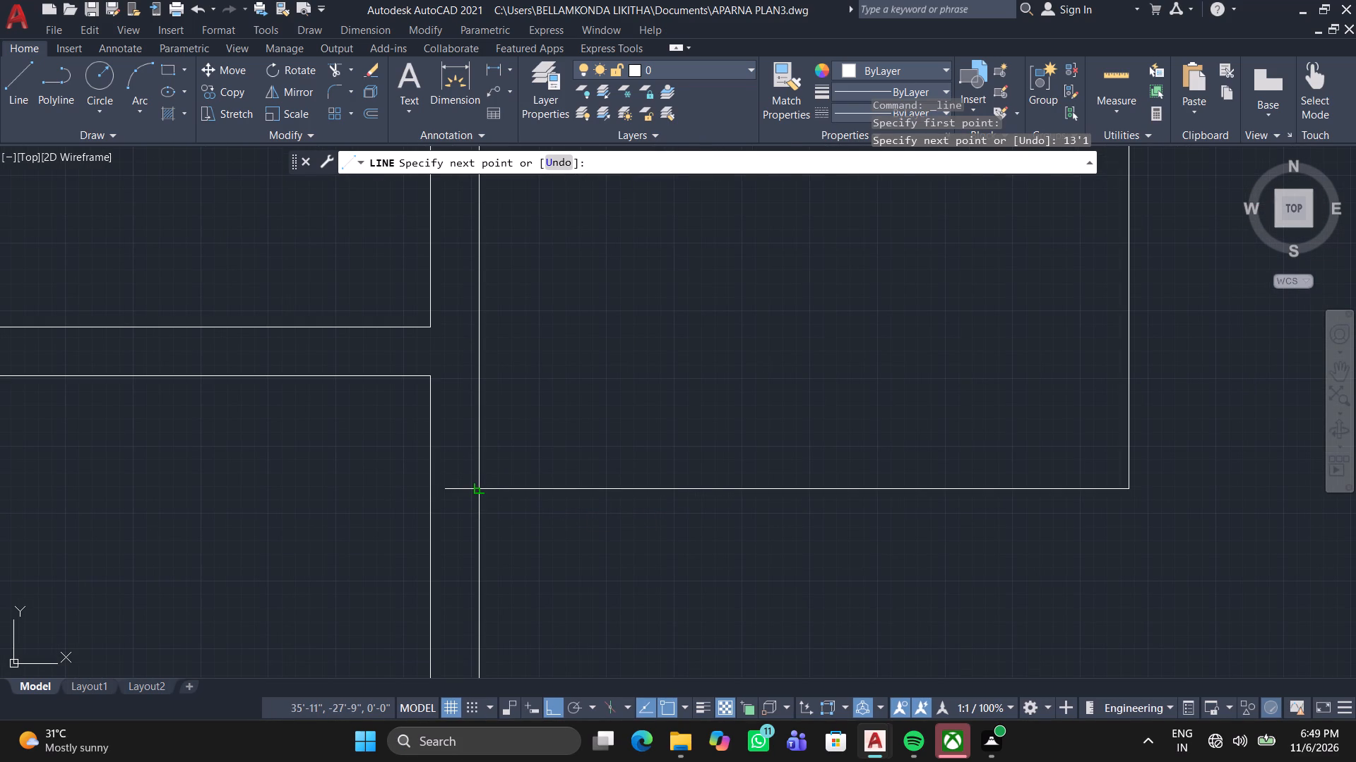
click(475, 494)
key(space)
Offset the new south-running line and the connecting bottom line 9" inward to form the wall thickness.
scroll(622, 533, down, 1)
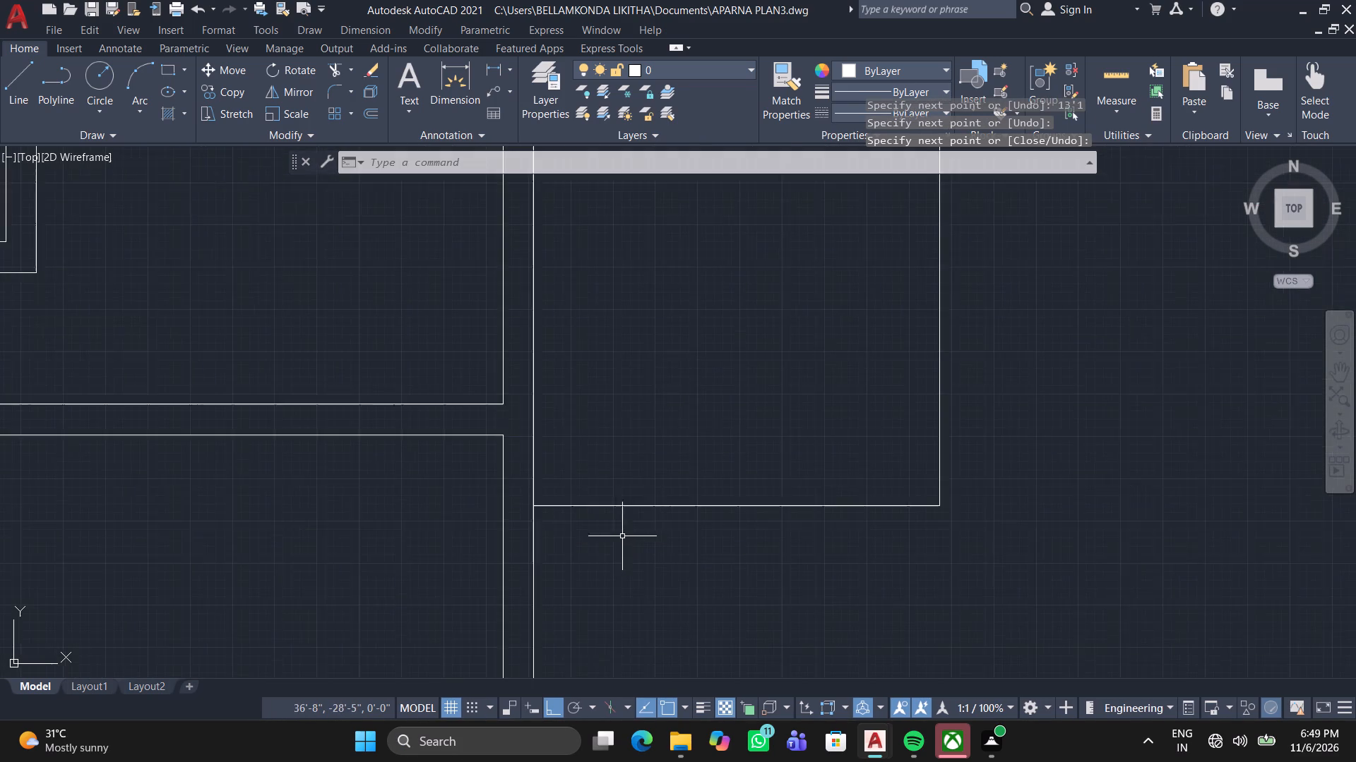
middle_drag(616, 539, 605, 488)
scroll(605, 486, down, 1)
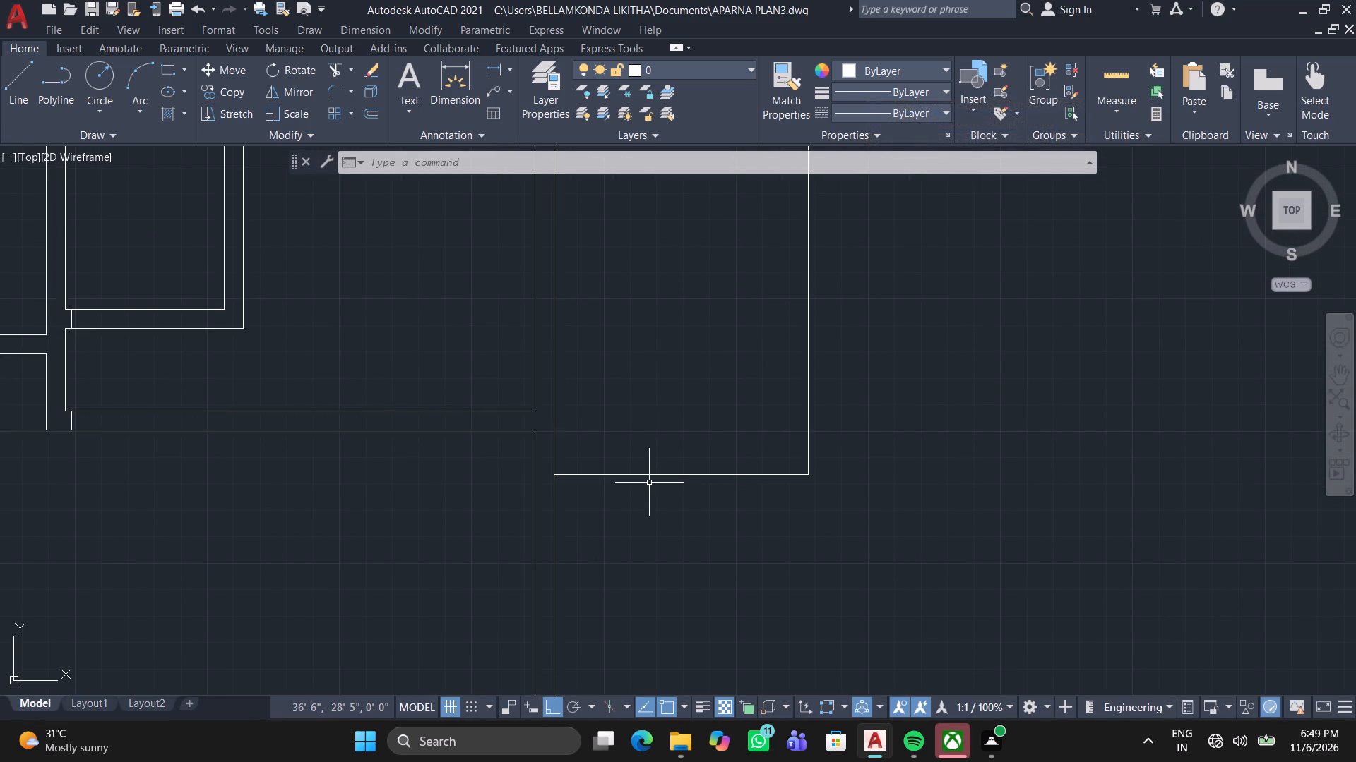
scroll(634, 461, down, 2)
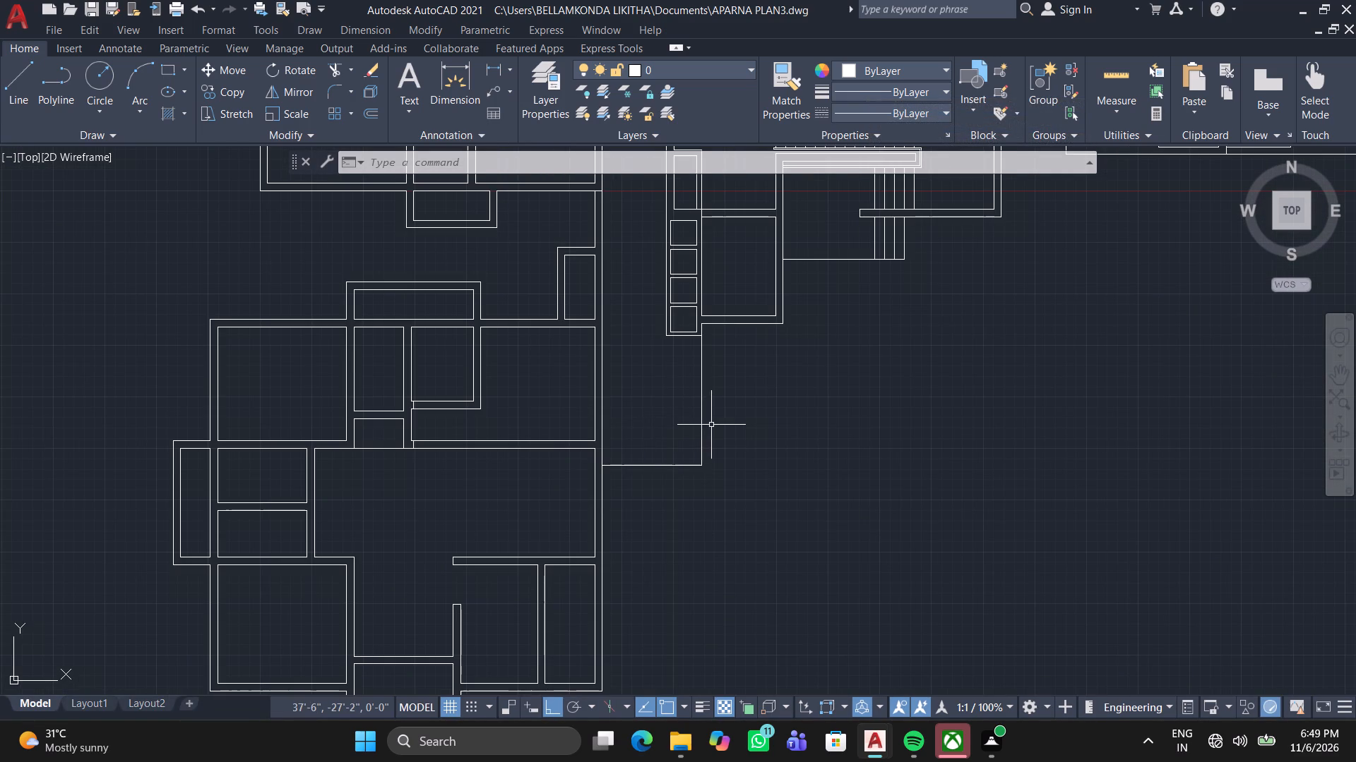
scroll(711, 425, up, 1)
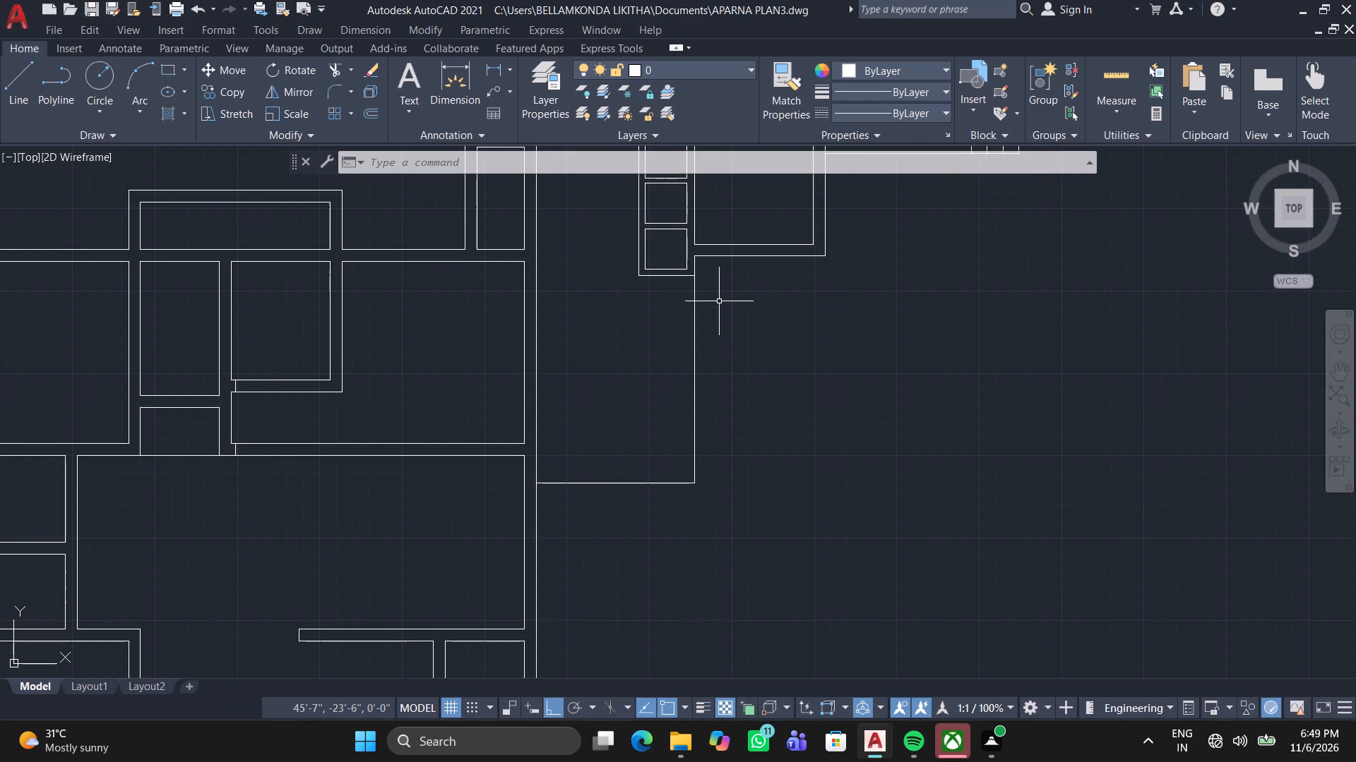
scroll(704, 306, up, 2)
middle_drag(705, 335, 707, 528)
middle_drag(707, 528, 727, 437)
scroll(721, 457, down, 1)
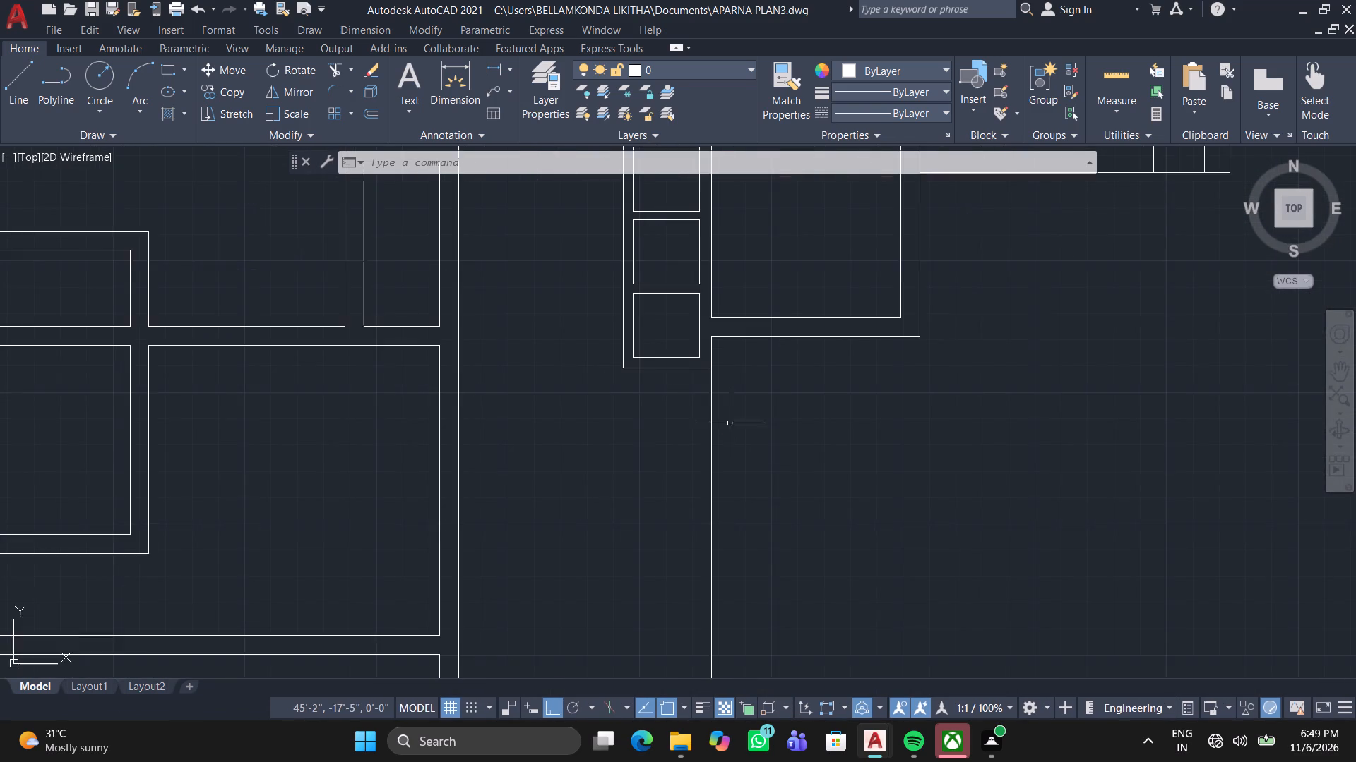
scroll(730, 416, down, 1)
middle_drag(730, 416, 736, 363)
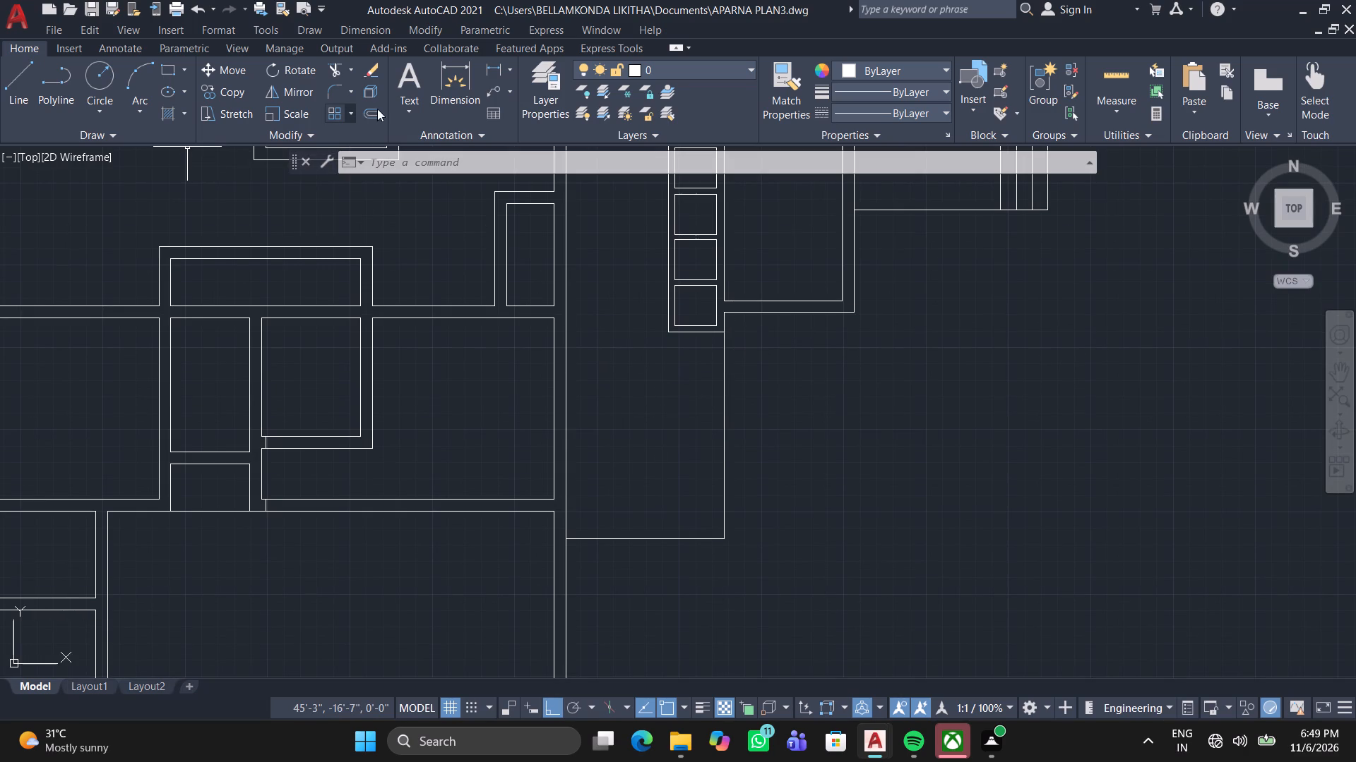
click(367, 110)
key(9)
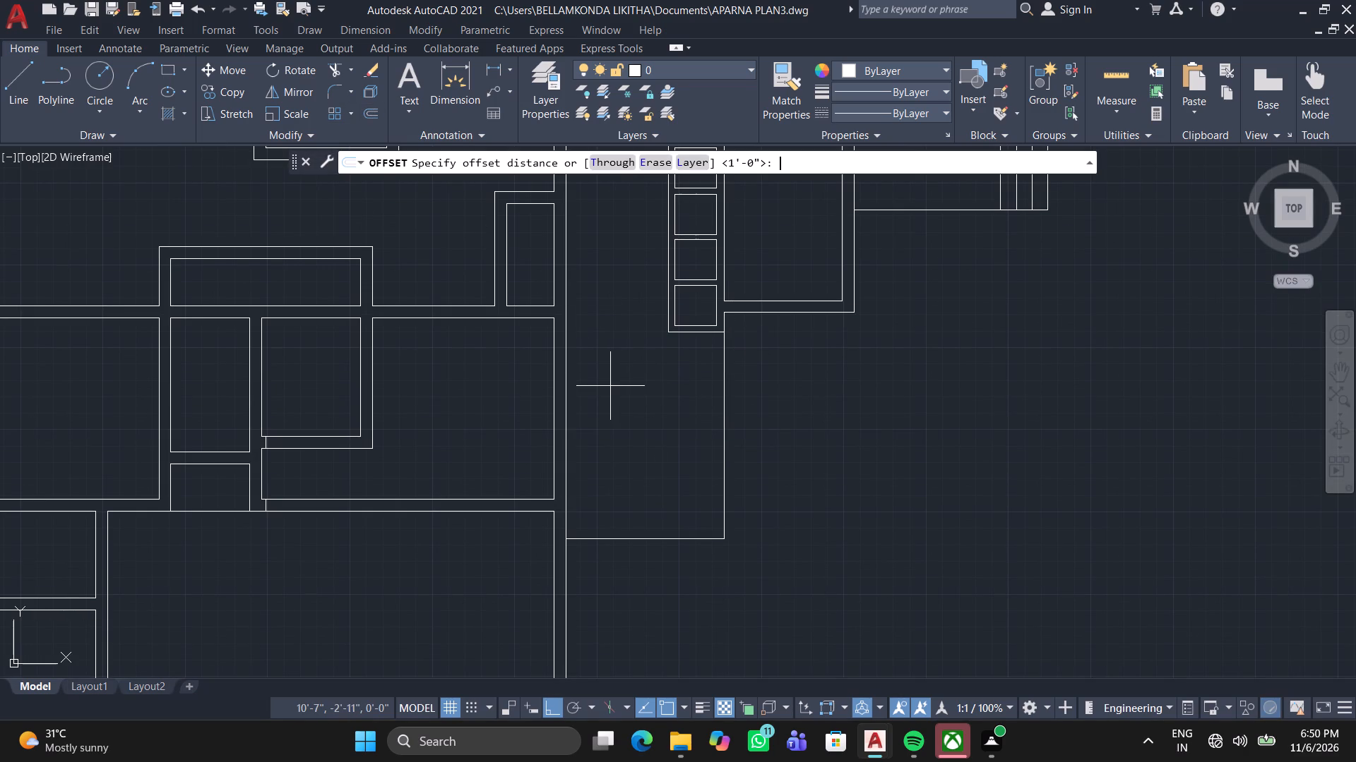
key(Return)
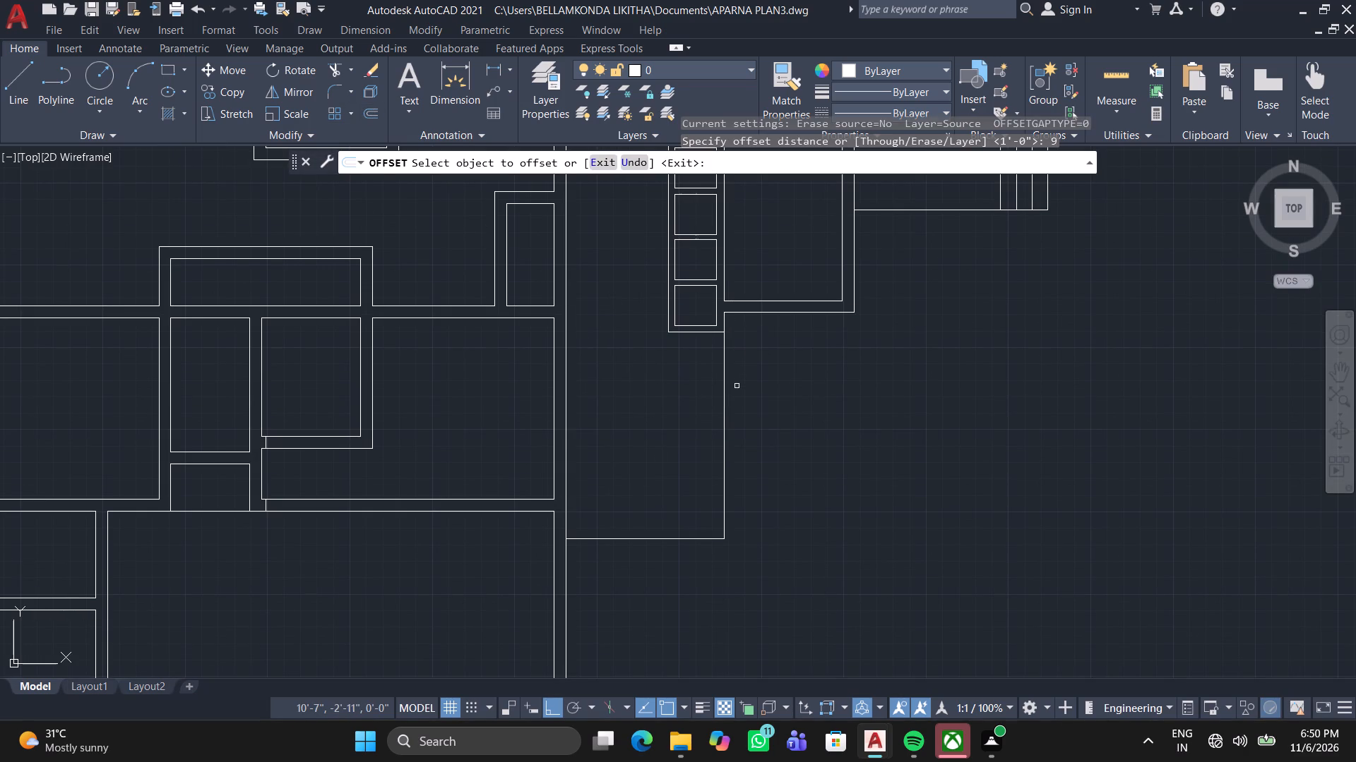
click(722, 401)
click(688, 415)
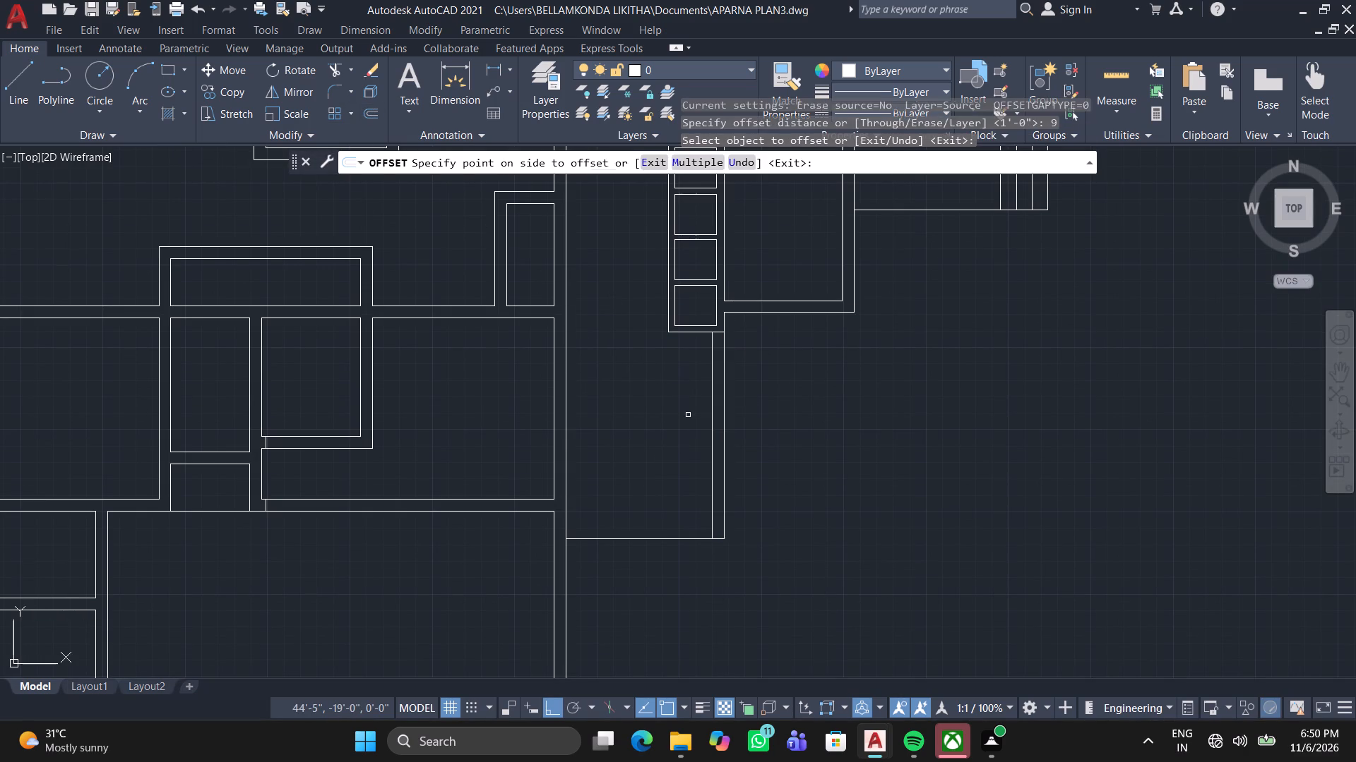
click(669, 540)
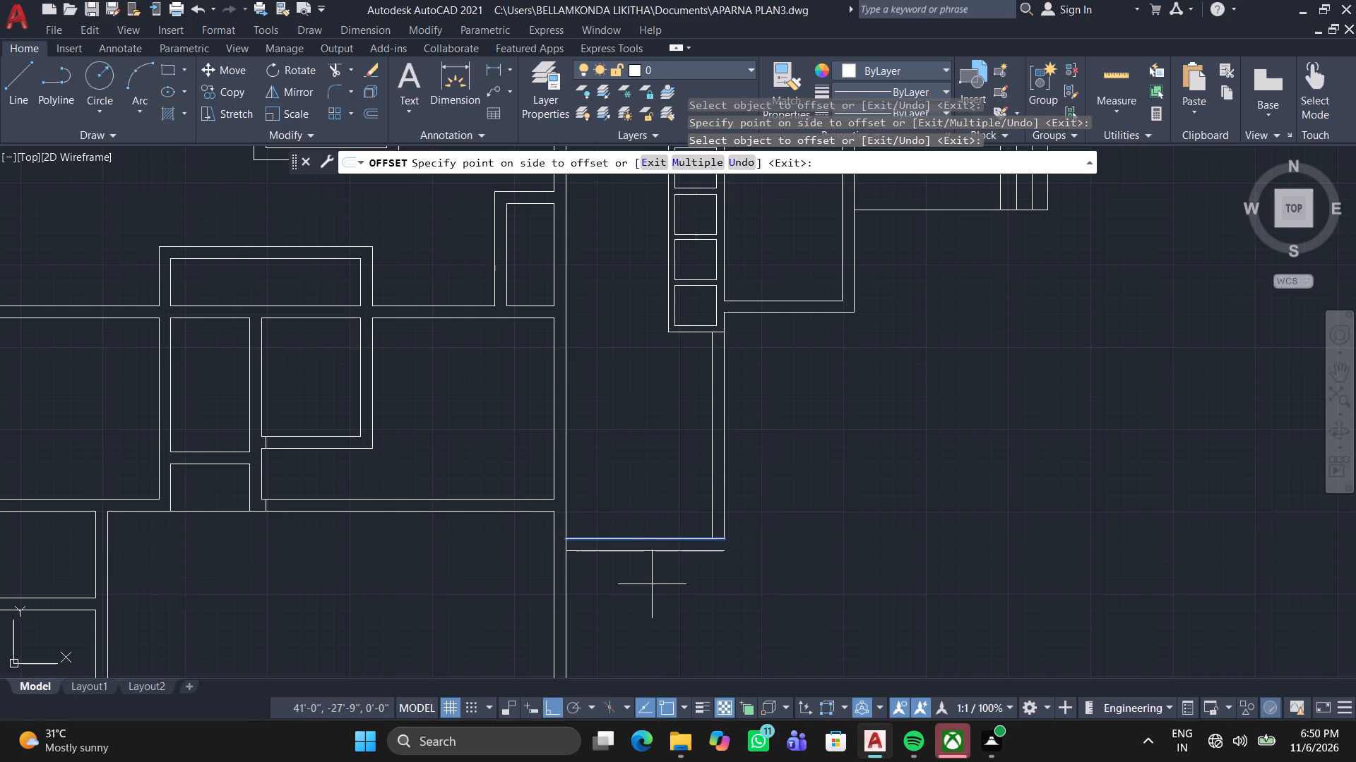
click(636, 467)
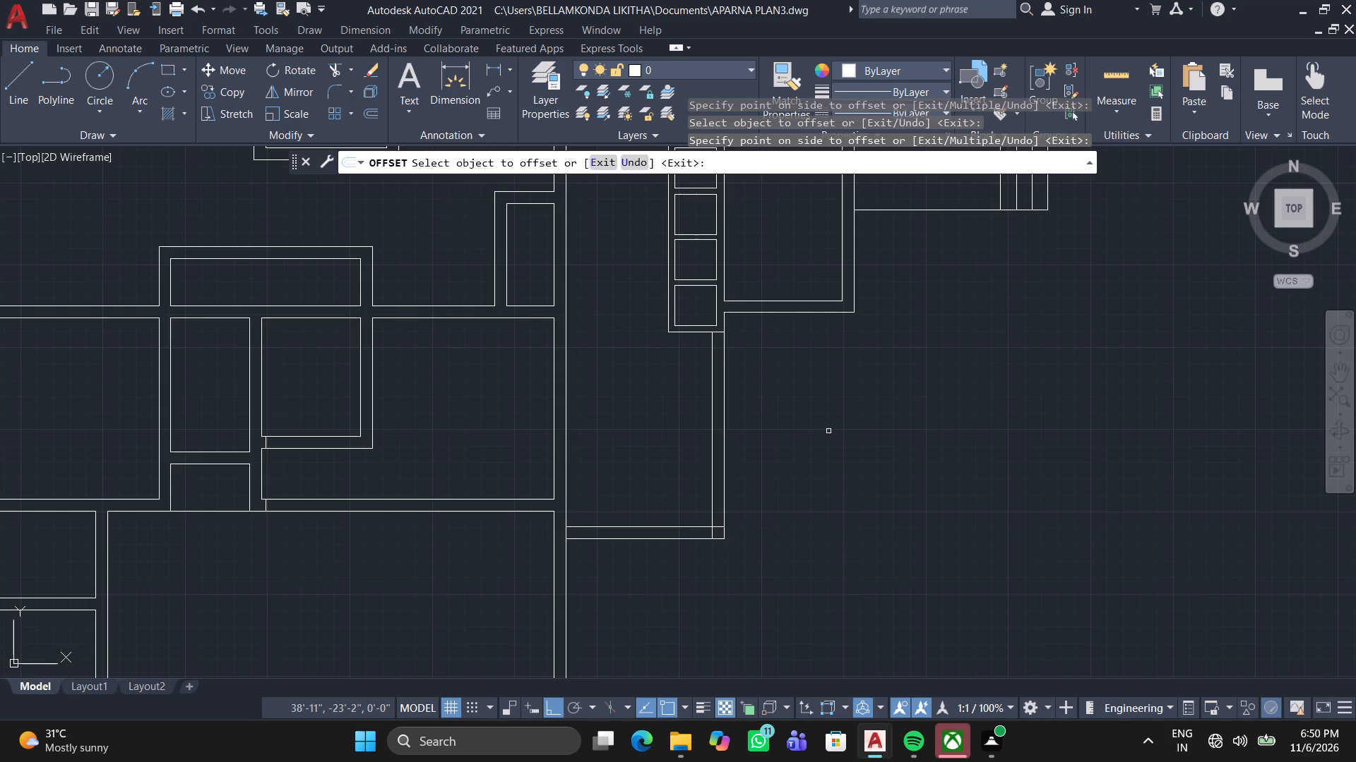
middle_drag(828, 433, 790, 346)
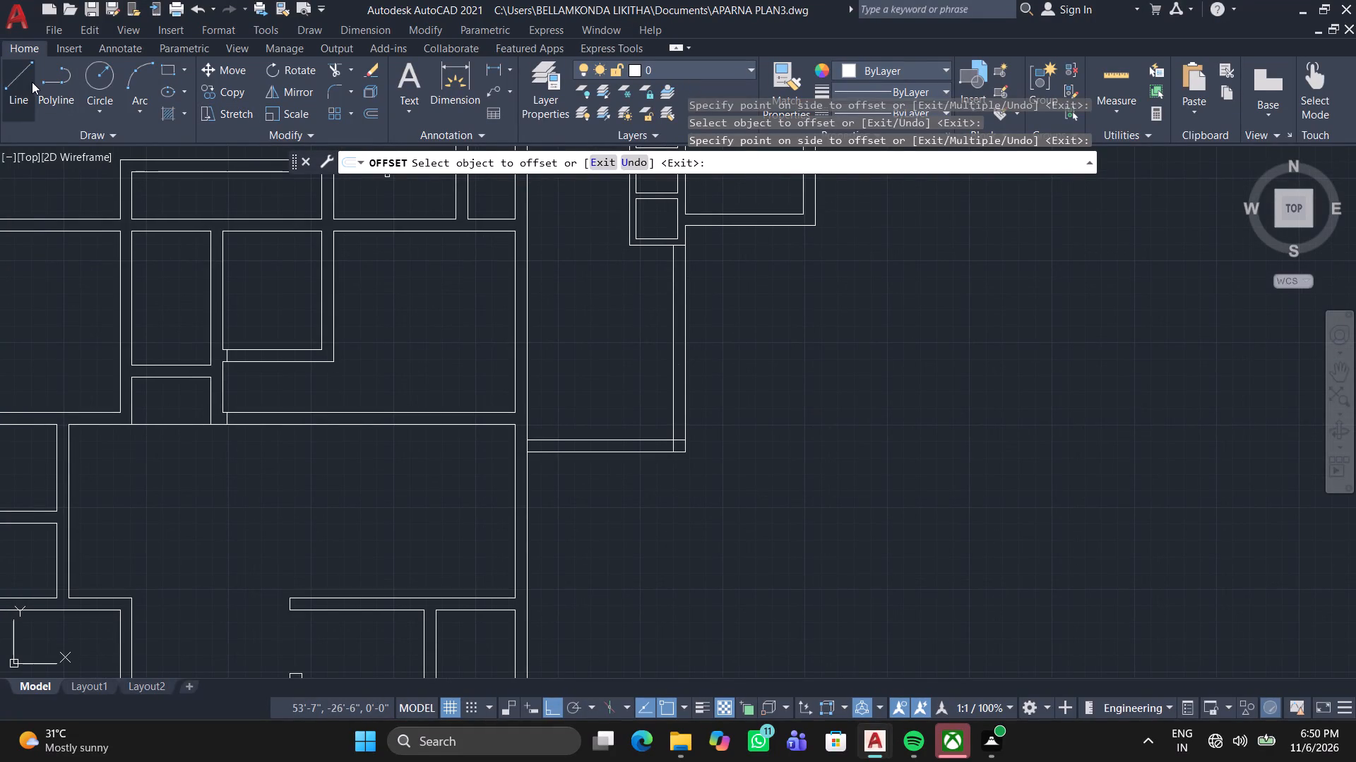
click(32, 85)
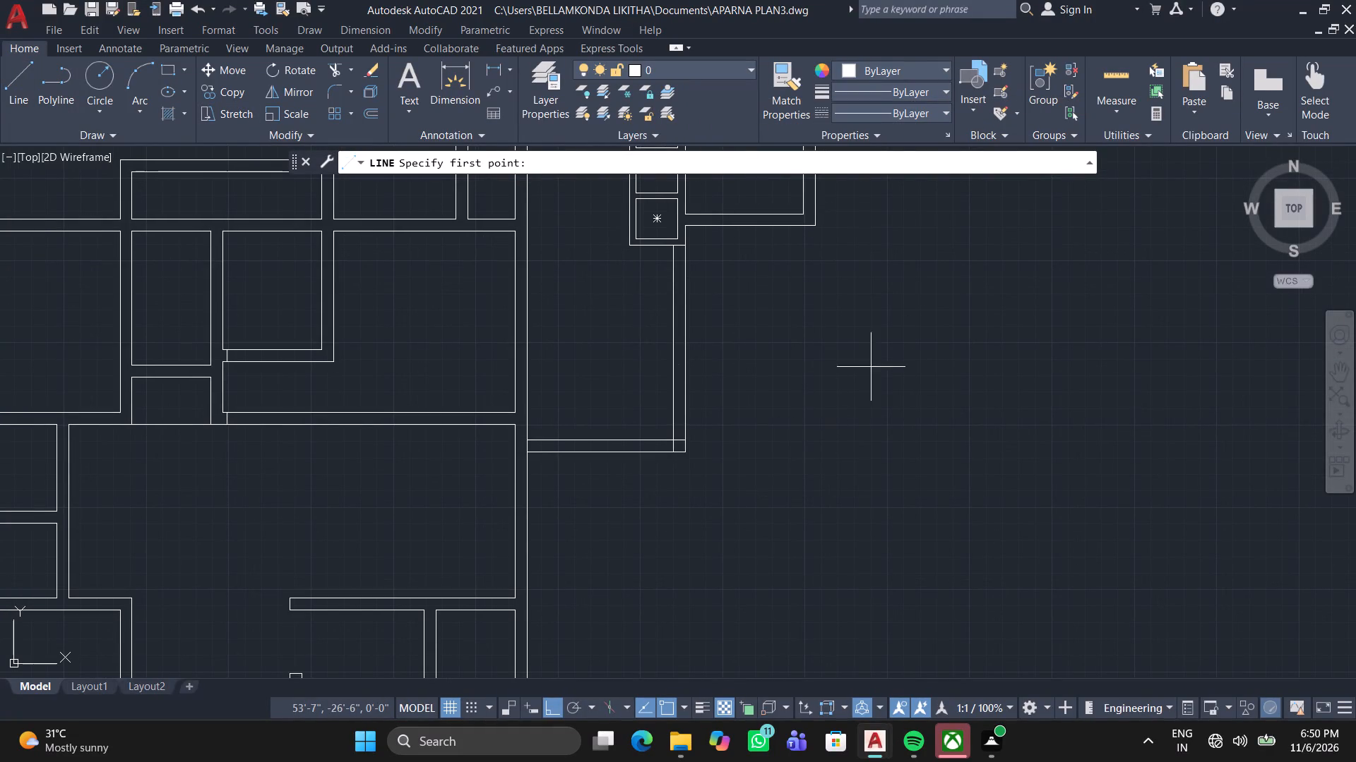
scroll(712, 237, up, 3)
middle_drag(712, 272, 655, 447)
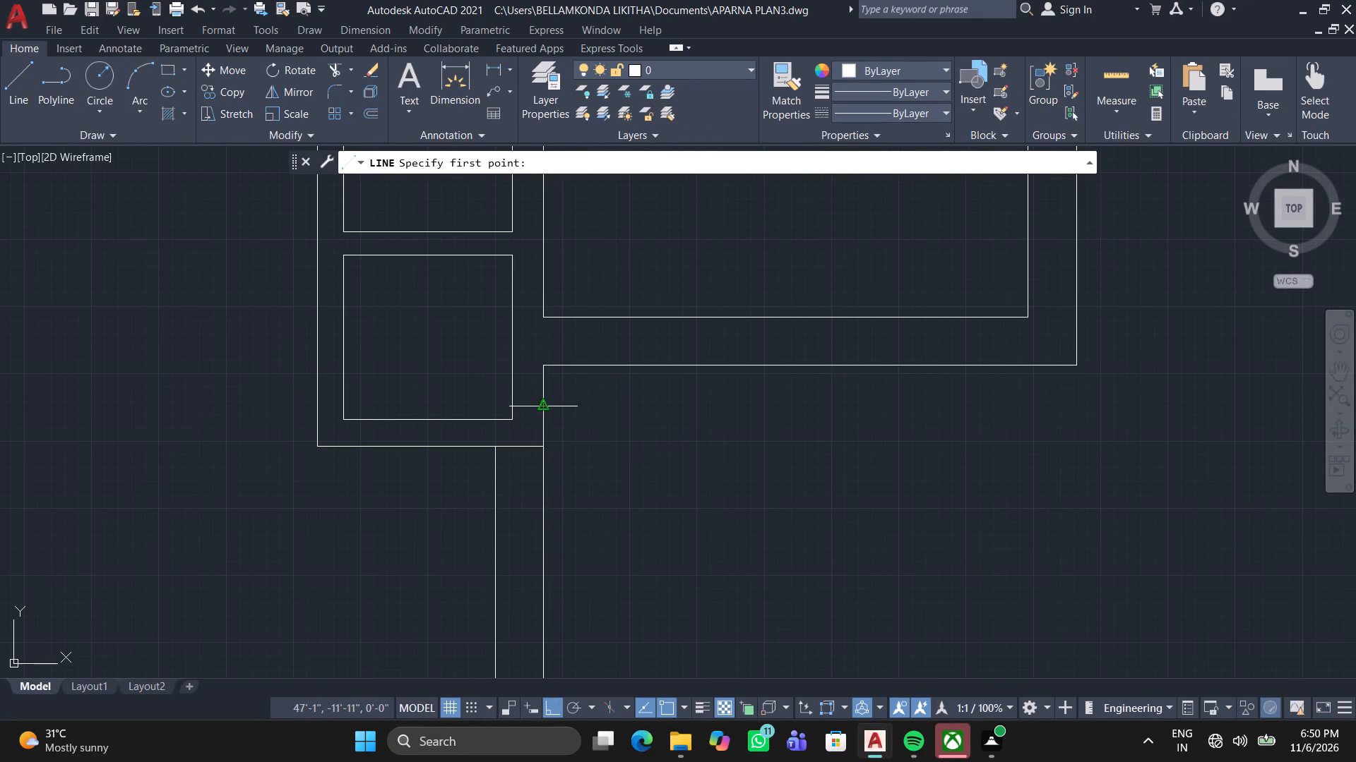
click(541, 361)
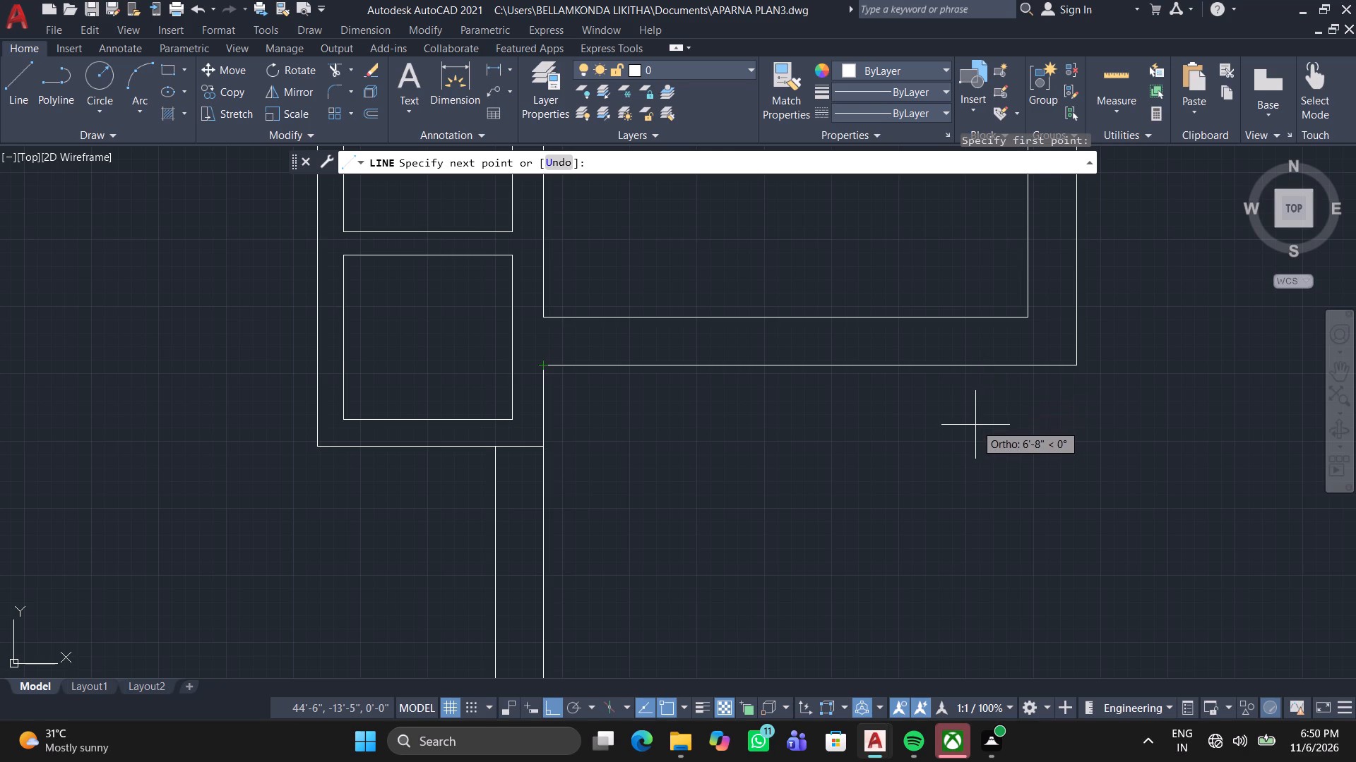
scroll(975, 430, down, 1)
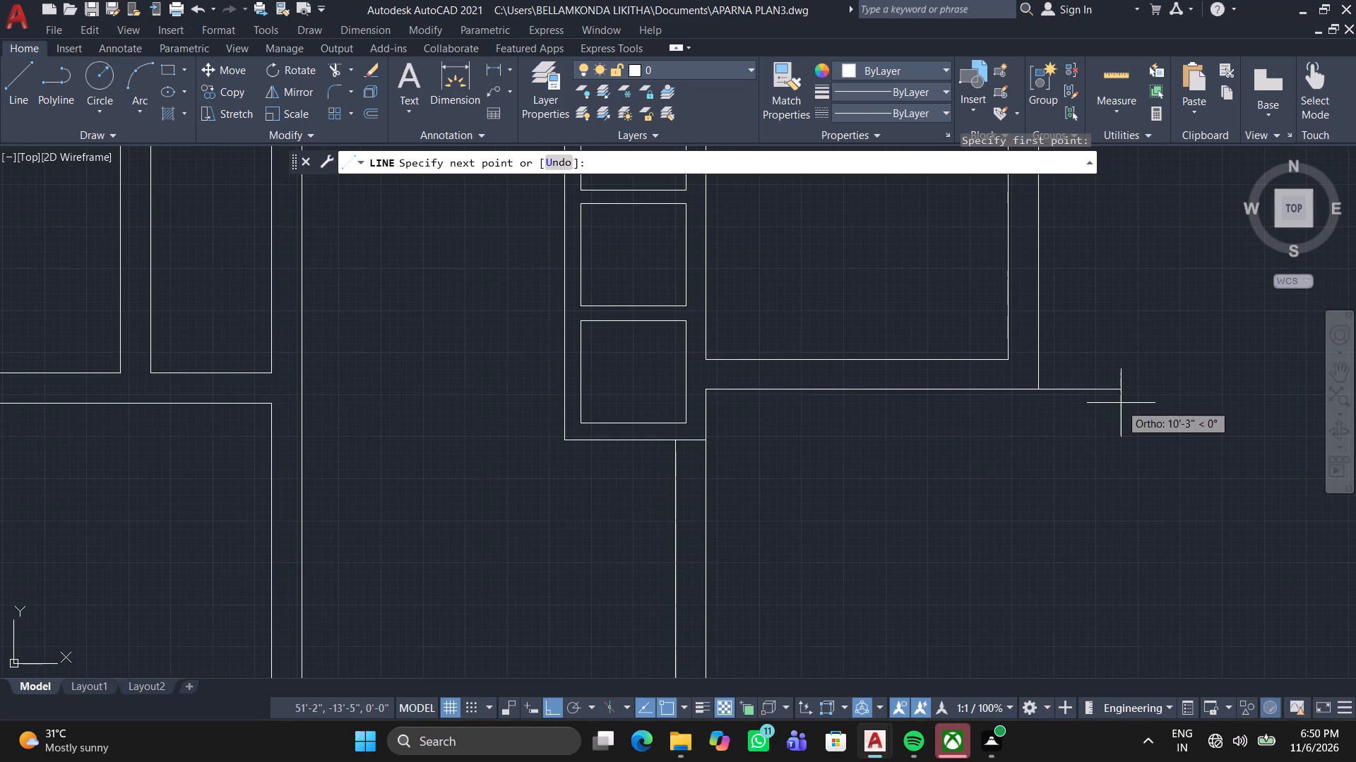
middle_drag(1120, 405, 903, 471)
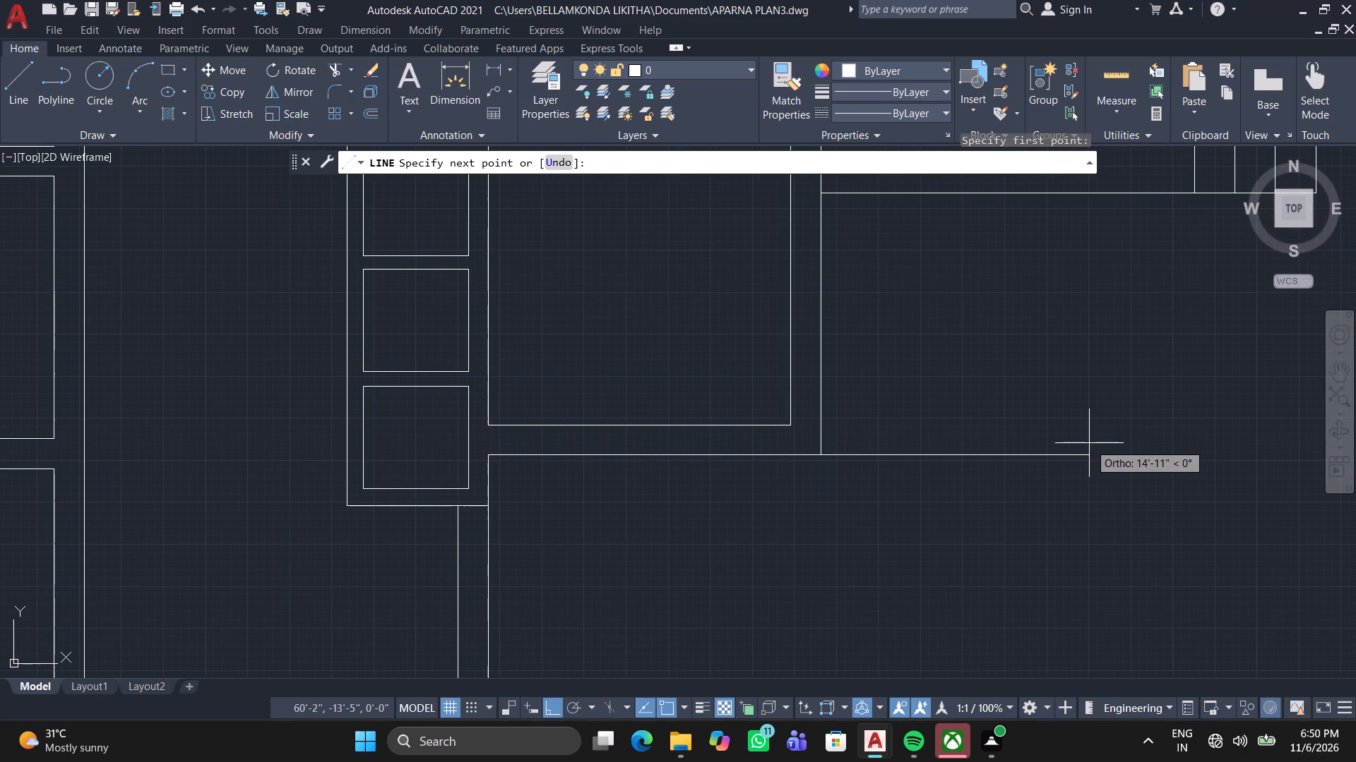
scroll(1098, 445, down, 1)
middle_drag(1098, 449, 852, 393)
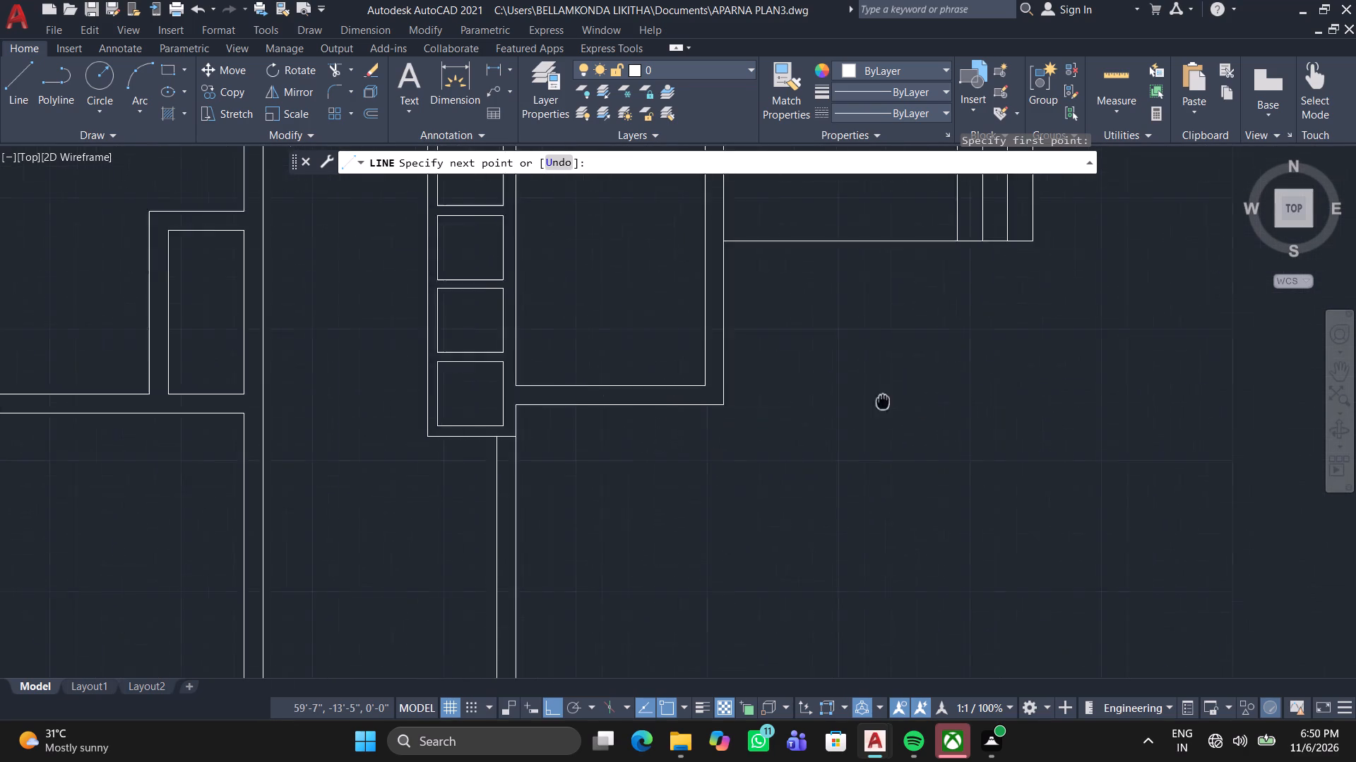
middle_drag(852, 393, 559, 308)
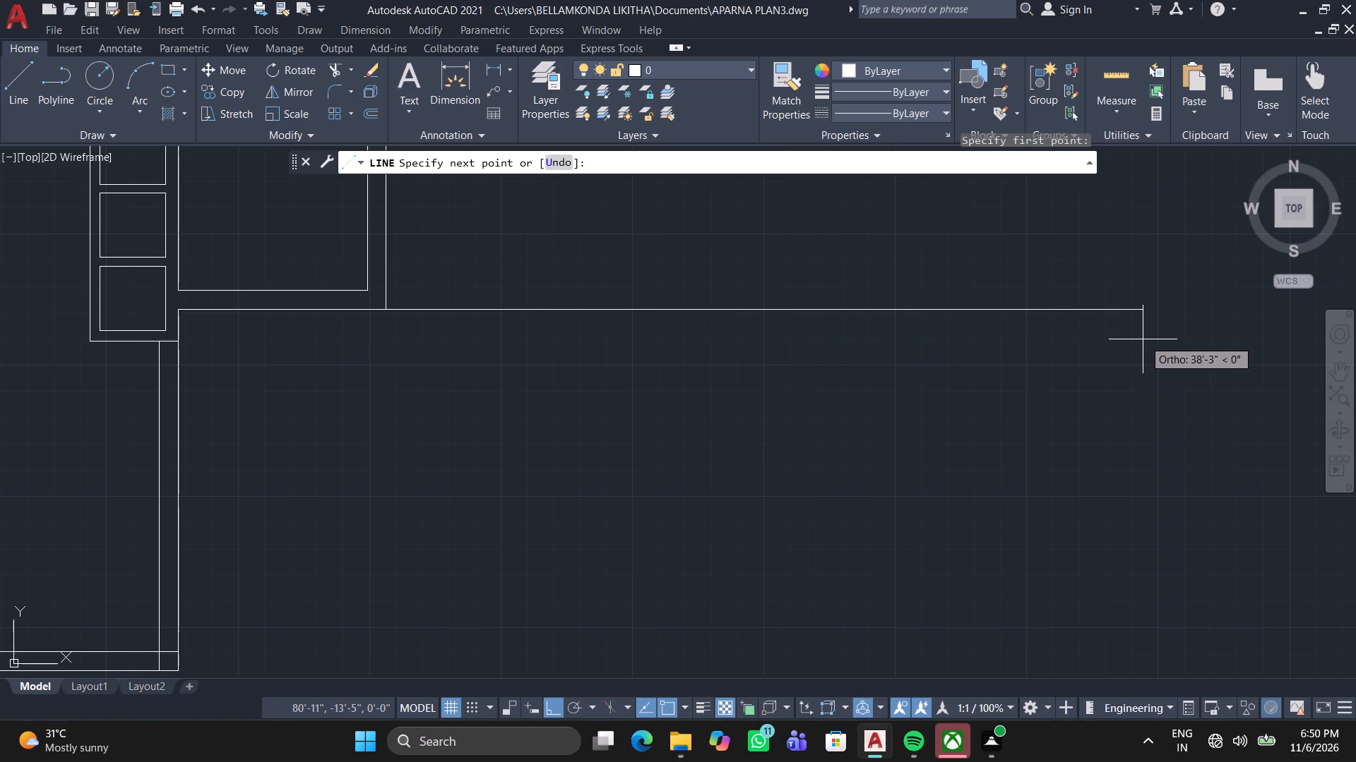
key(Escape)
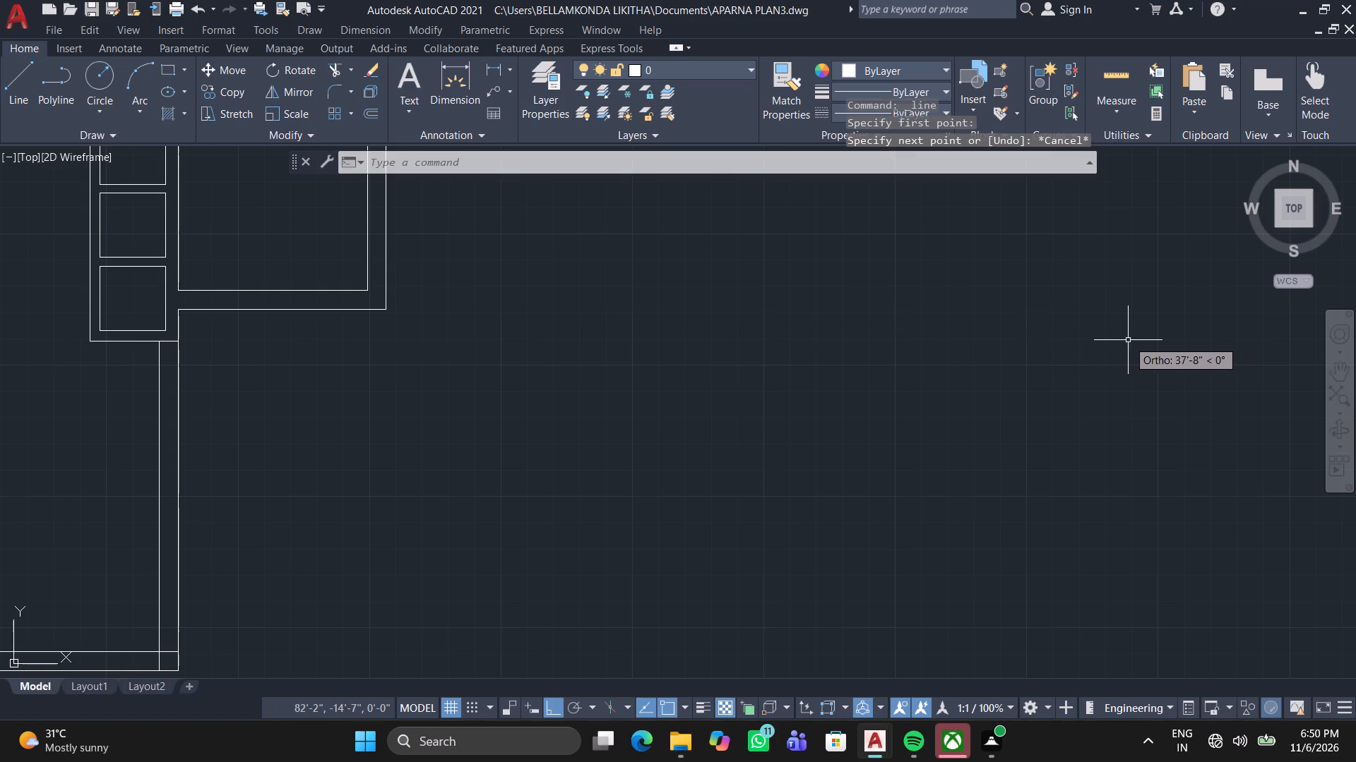
Draw a line about 40' east from the outer southwest corner of the room beside the strip of small square boxes.
key(space)
middle_drag(237, 346, 388, 332)
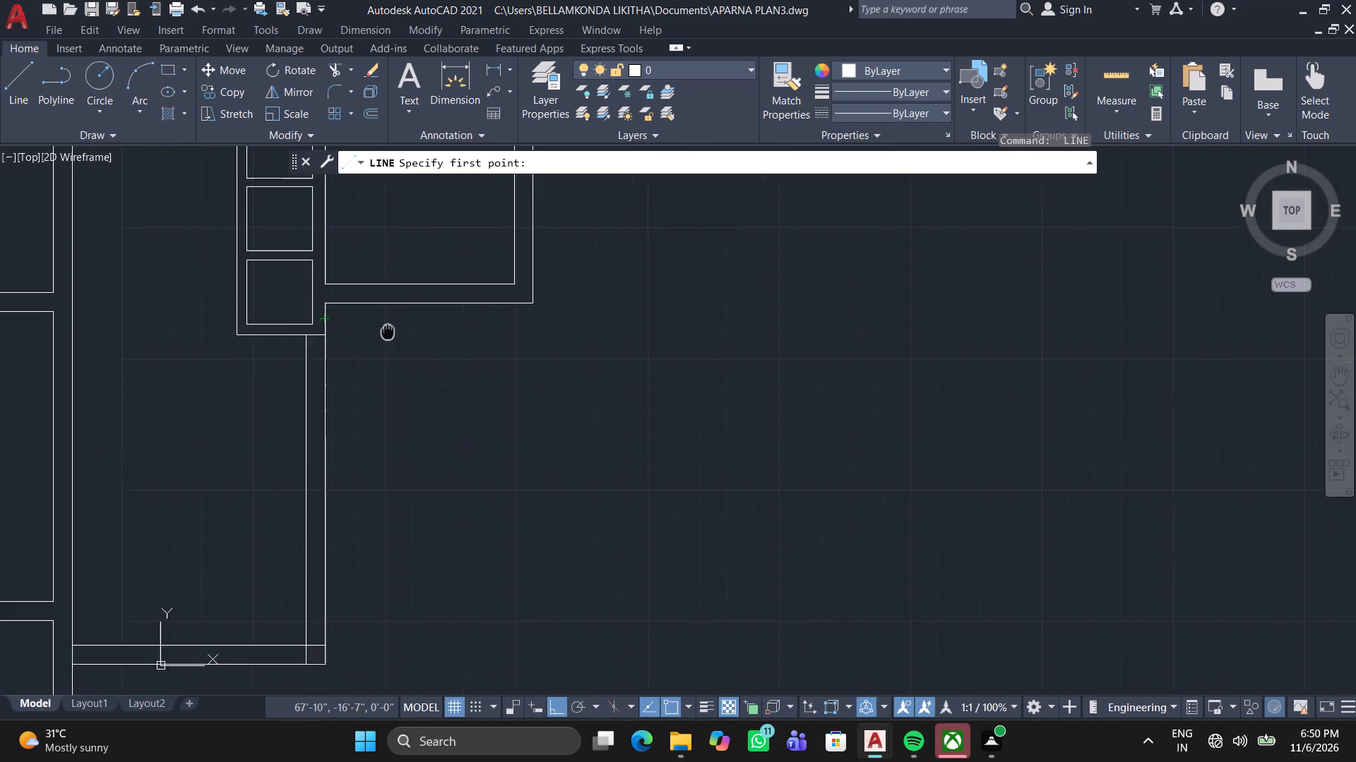
middle_drag(388, 332, 391, 332)
scroll(302, 291, up, 3)
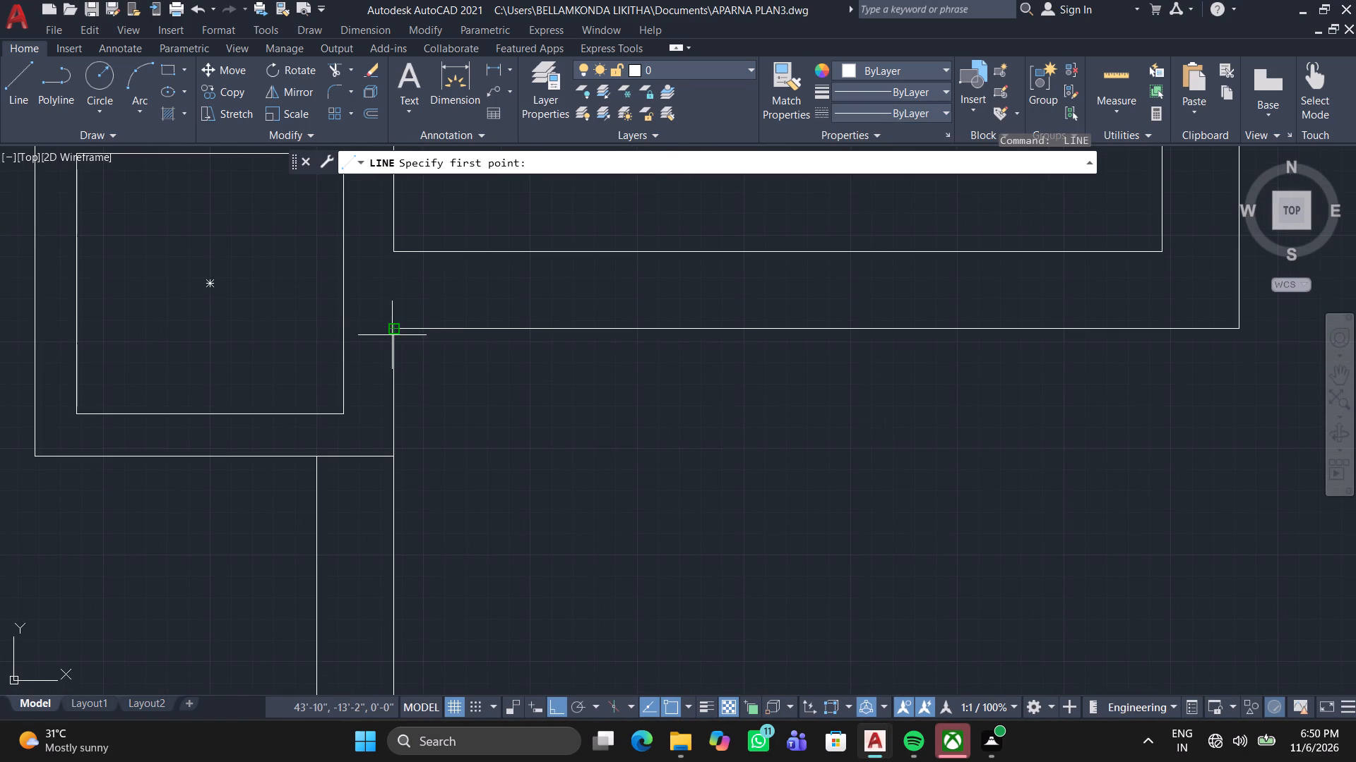
click(392, 329)
scroll(682, 334, down, 2)
middle_drag(682, 334, 203, 367)
scroll(613, 389, down, 3)
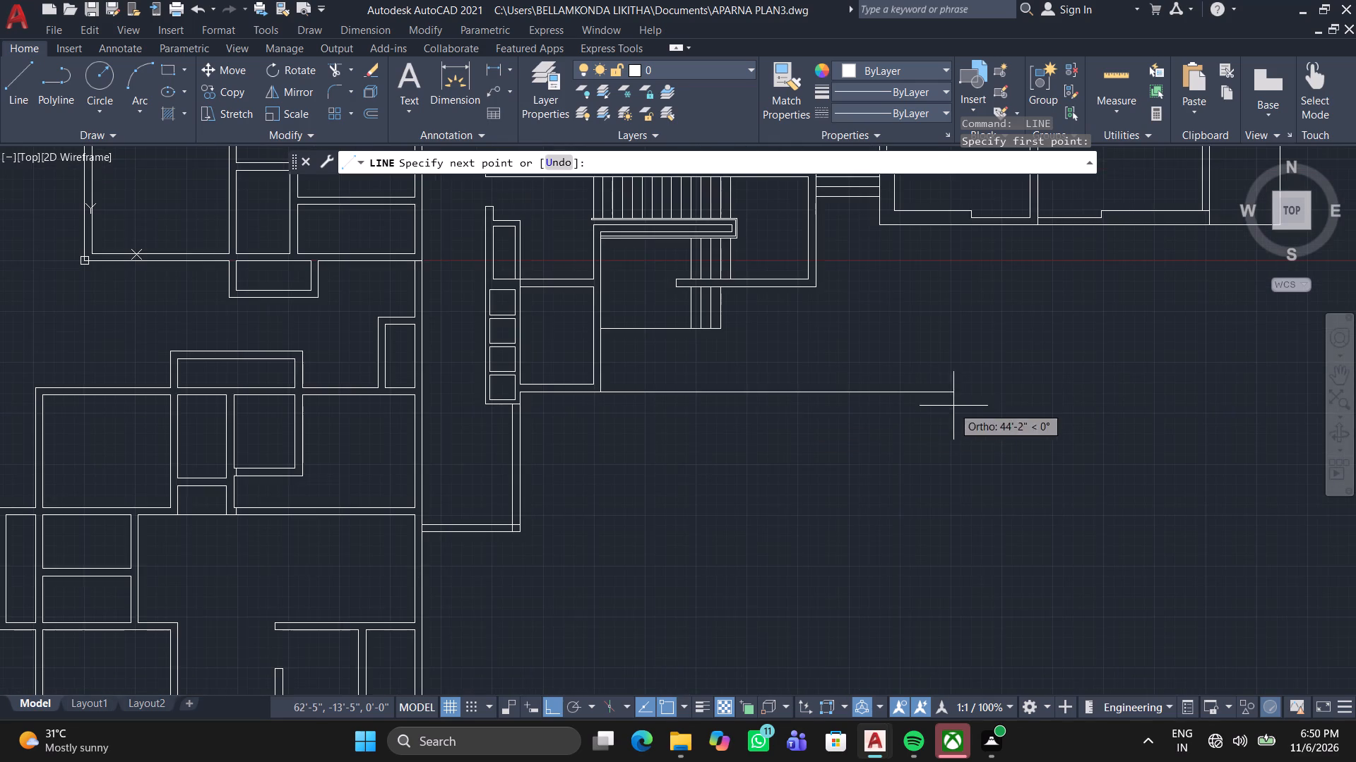
scroll(1139, 394, down, 1)
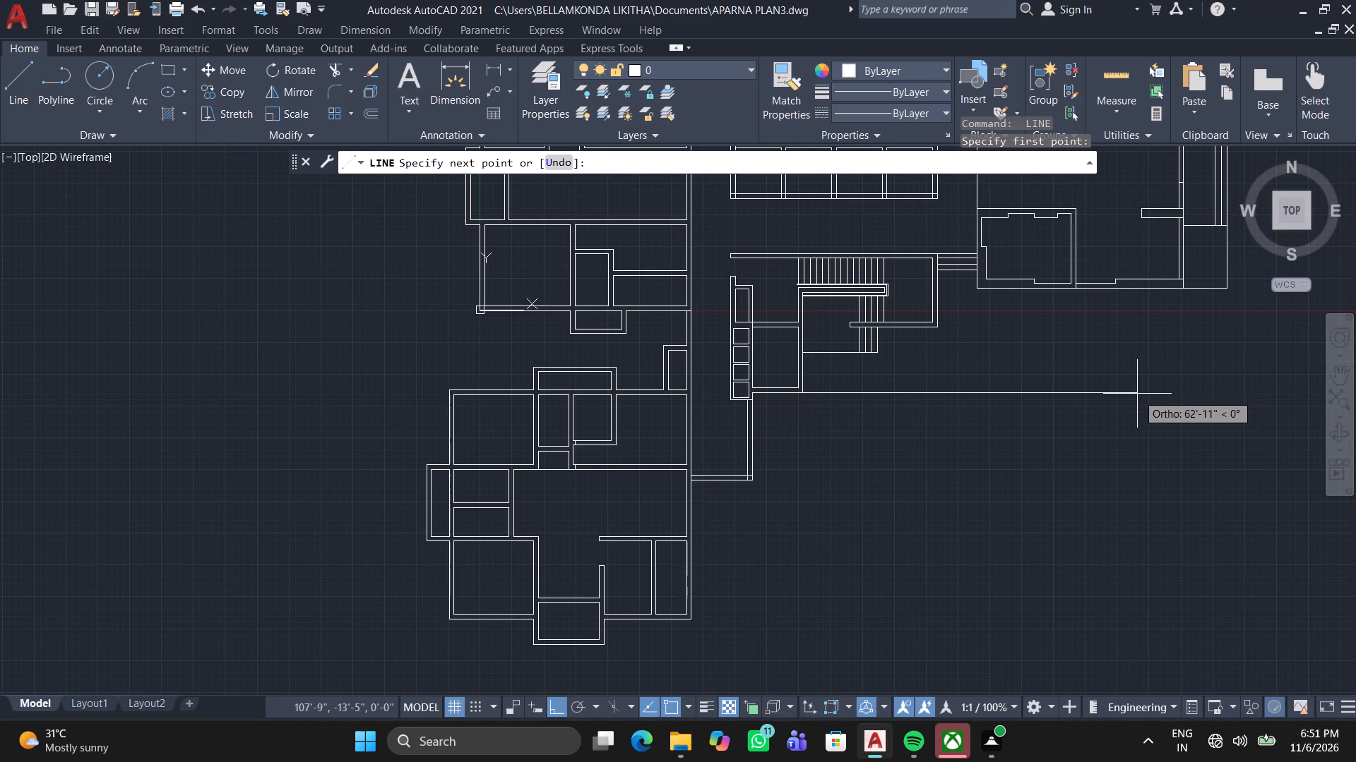
click(995, 398)
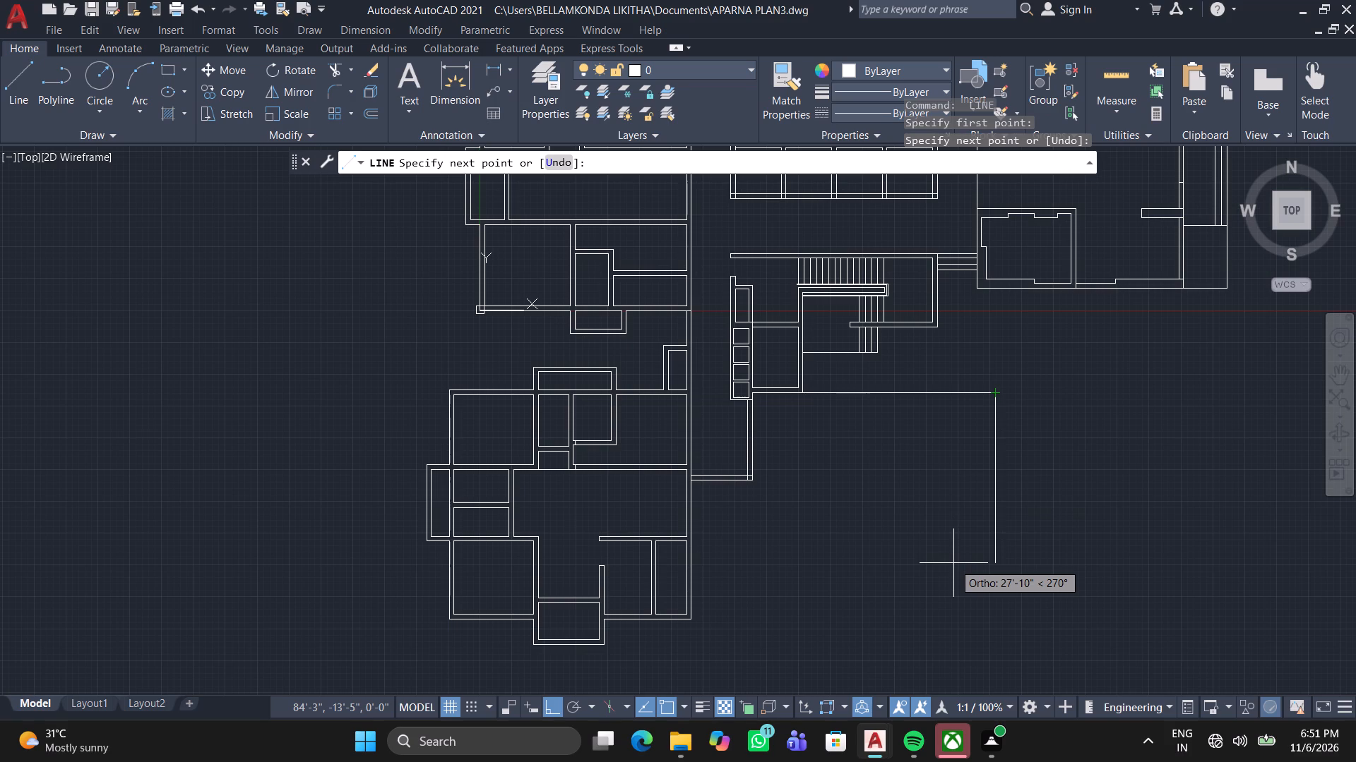
key(space)
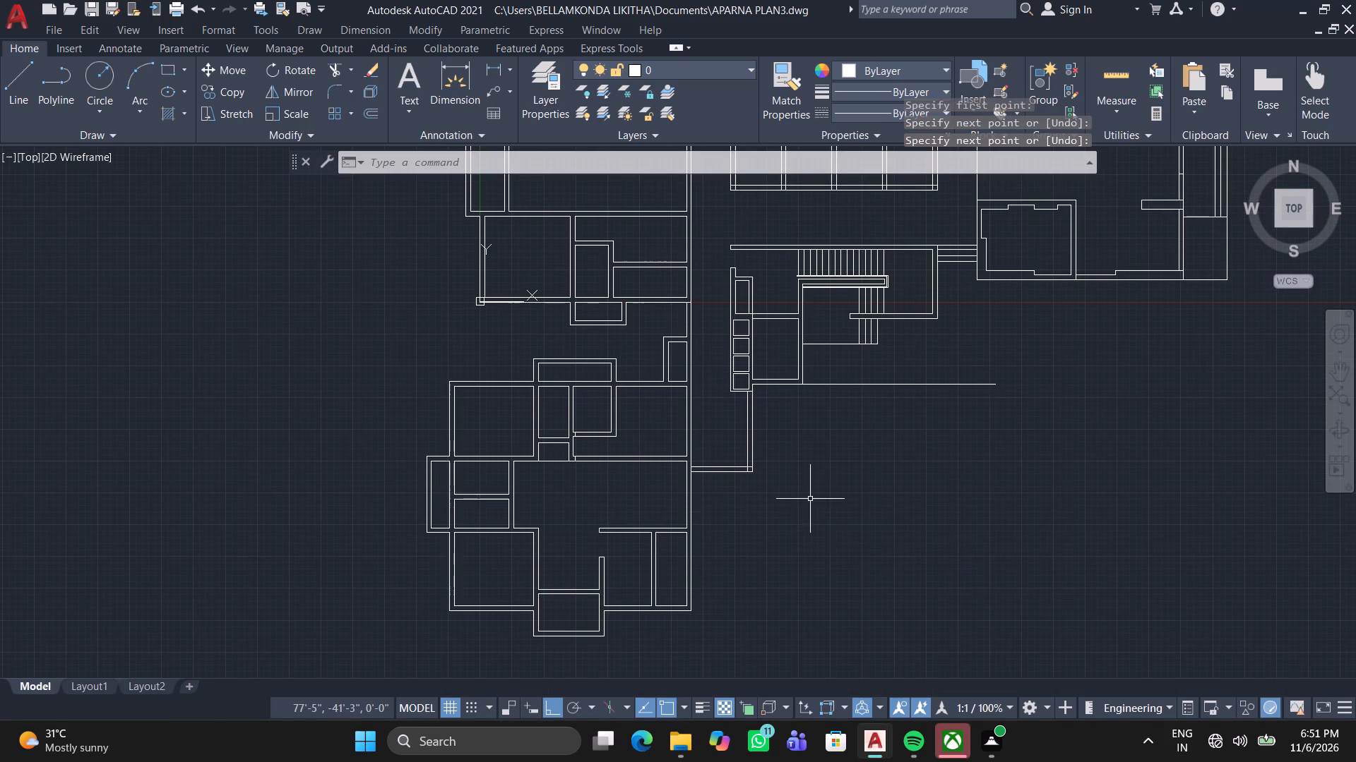
Draw a line about 29'7" south from the outer southeast corner of the newly walled space below the square boxes.
scroll(809, 499, up, 2)
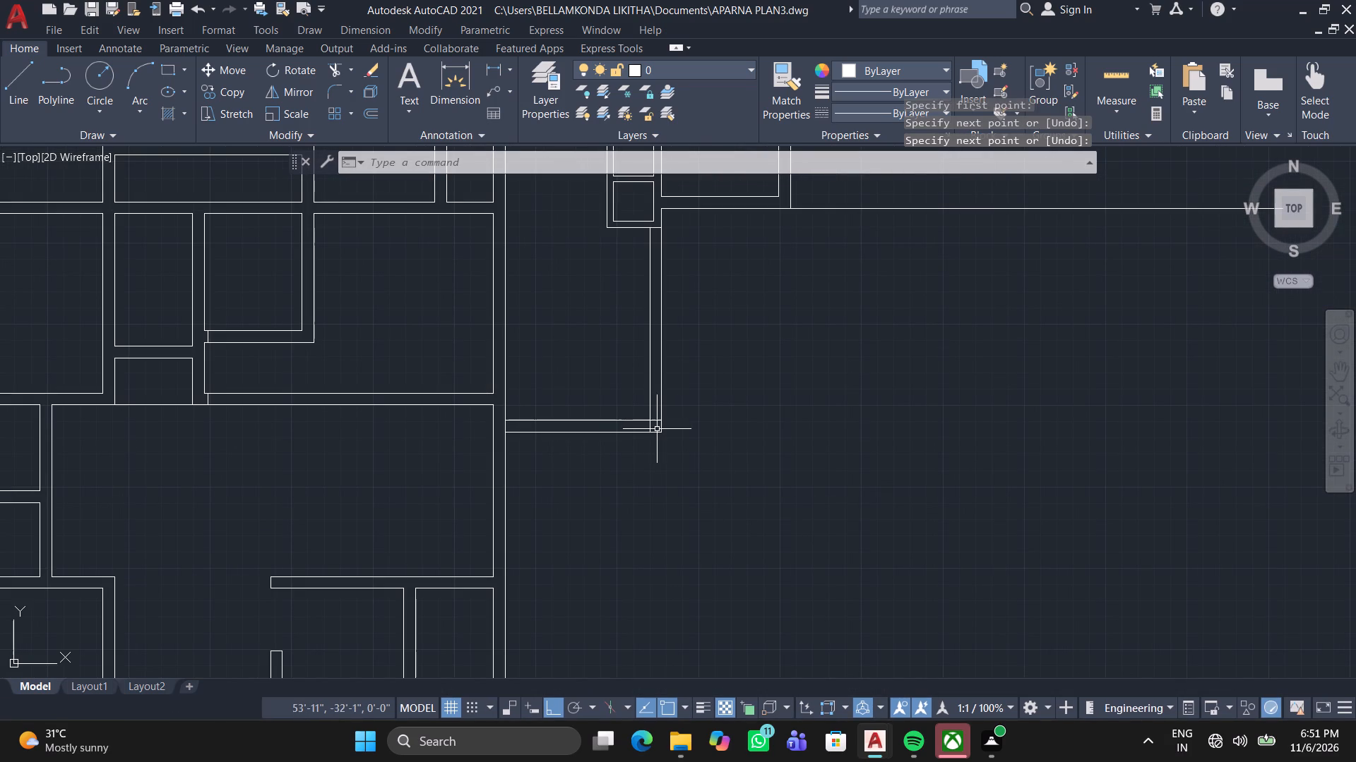
key(space)
click(663, 429)
middle_drag(668, 519, 668, 491)
scroll(668, 521, down, 1)
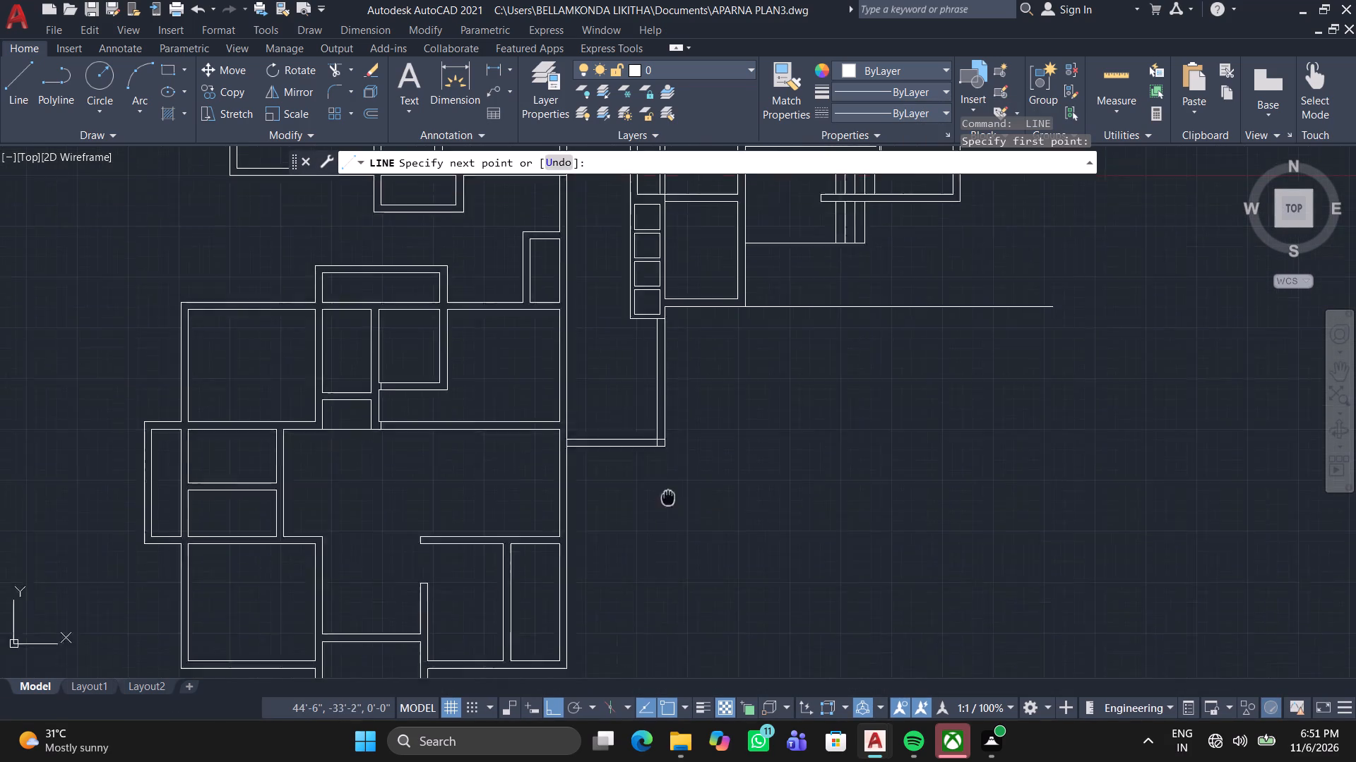
middle_drag(668, 491, 676, 447)
scroll(676, 442, down, 1)
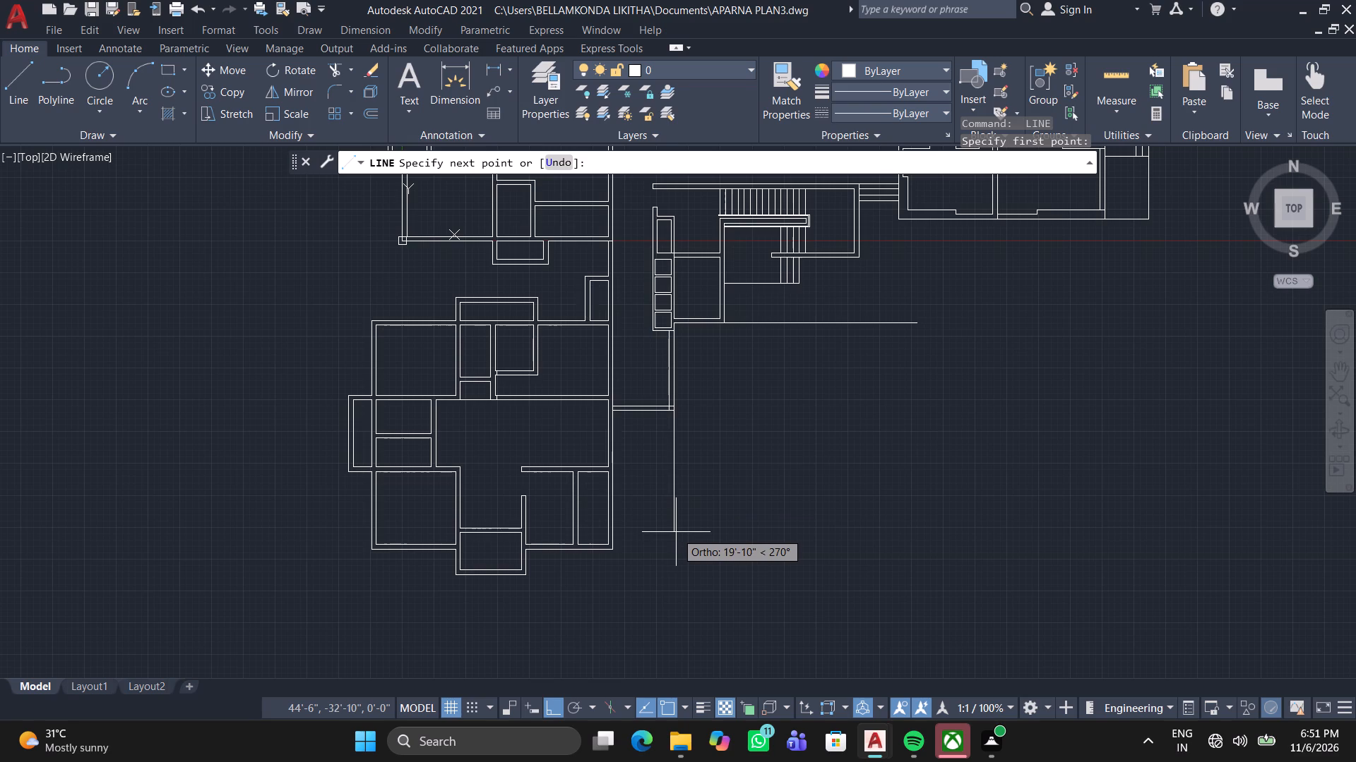
middle_click(677, 540)
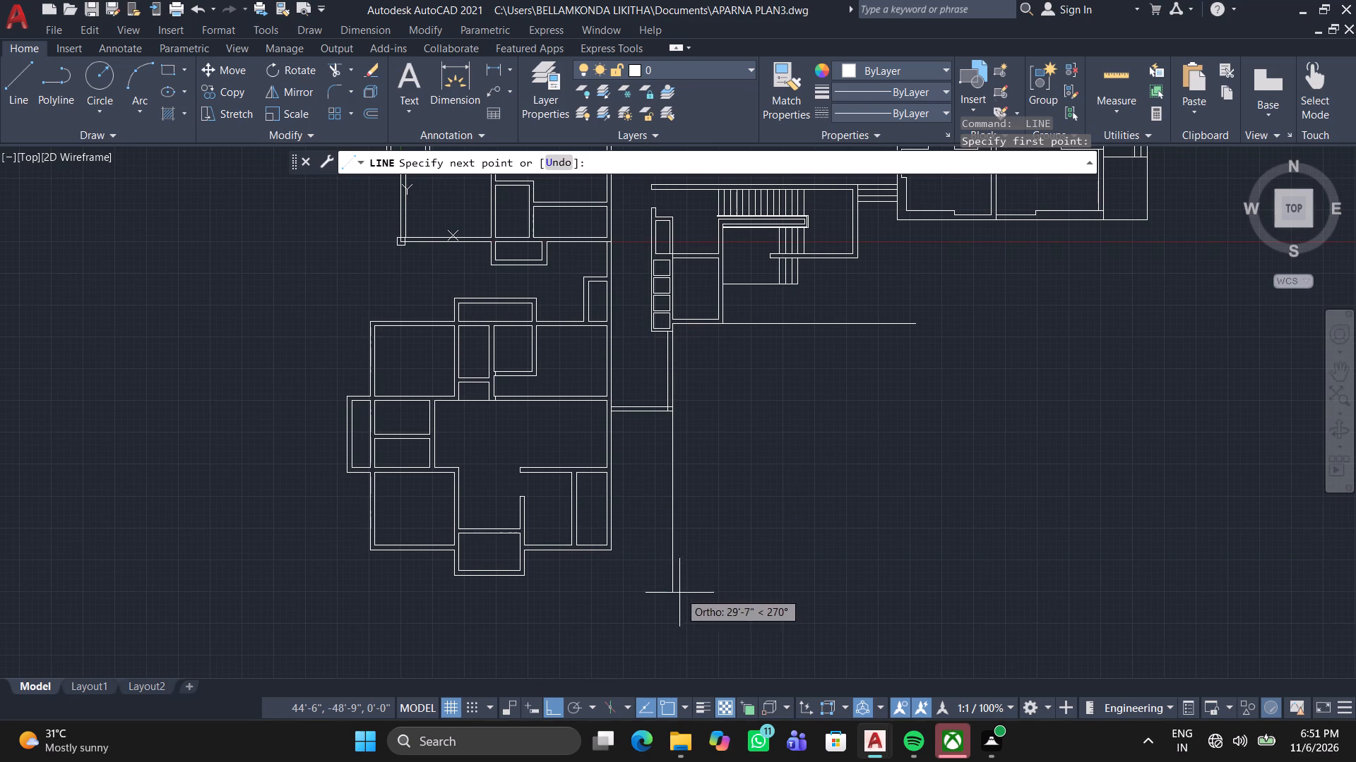
click(679, 593)
key(space)
Offset the new south-running line 9" west and the long east-running line 9" north to form wall thickness.
scroll(747, 338, up, 2)
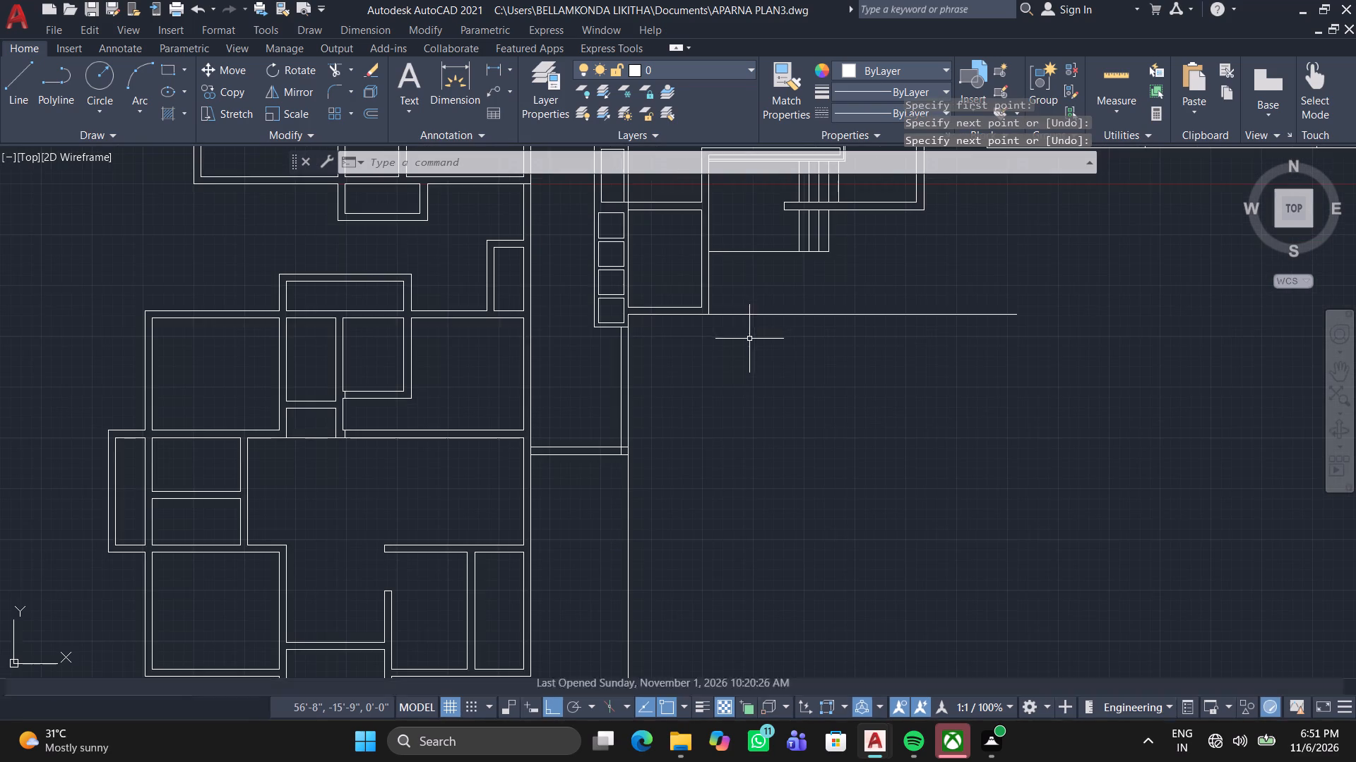
click(372, 119)
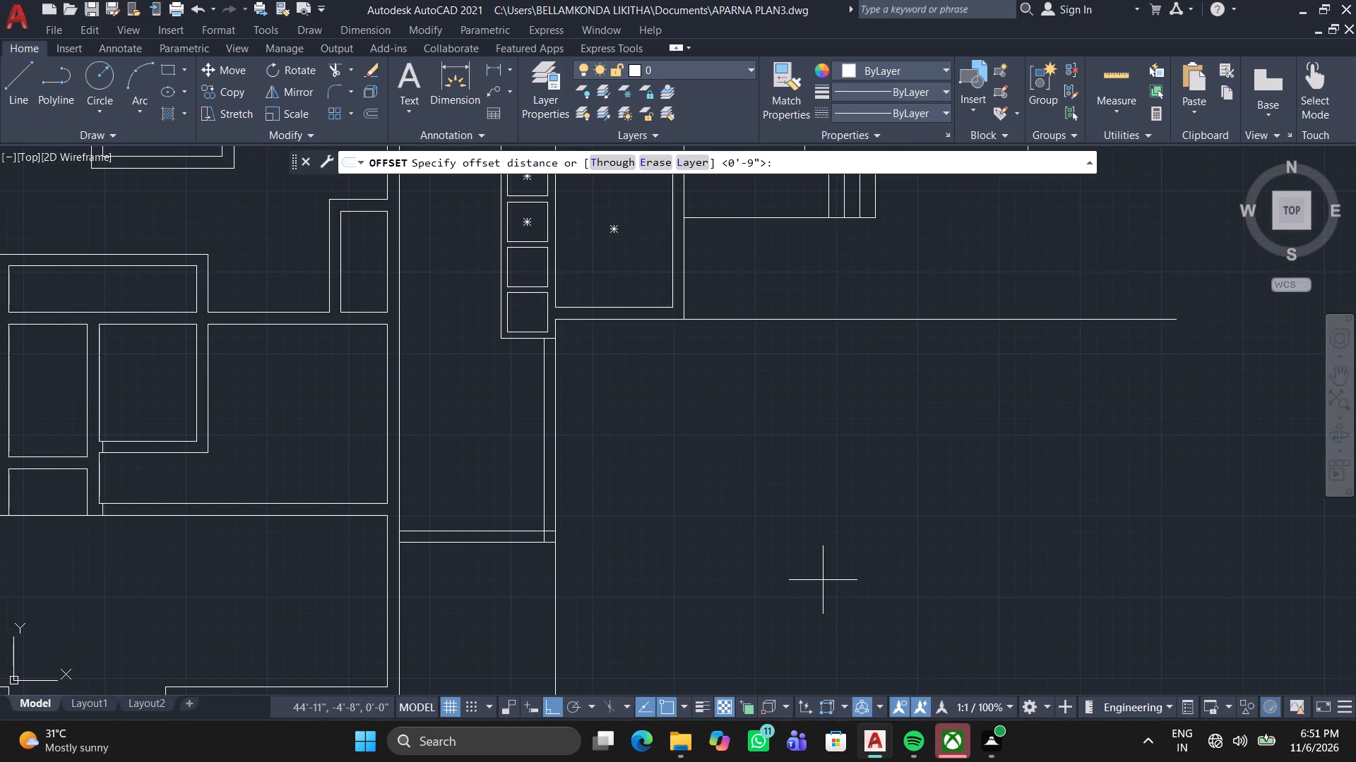
key(space)
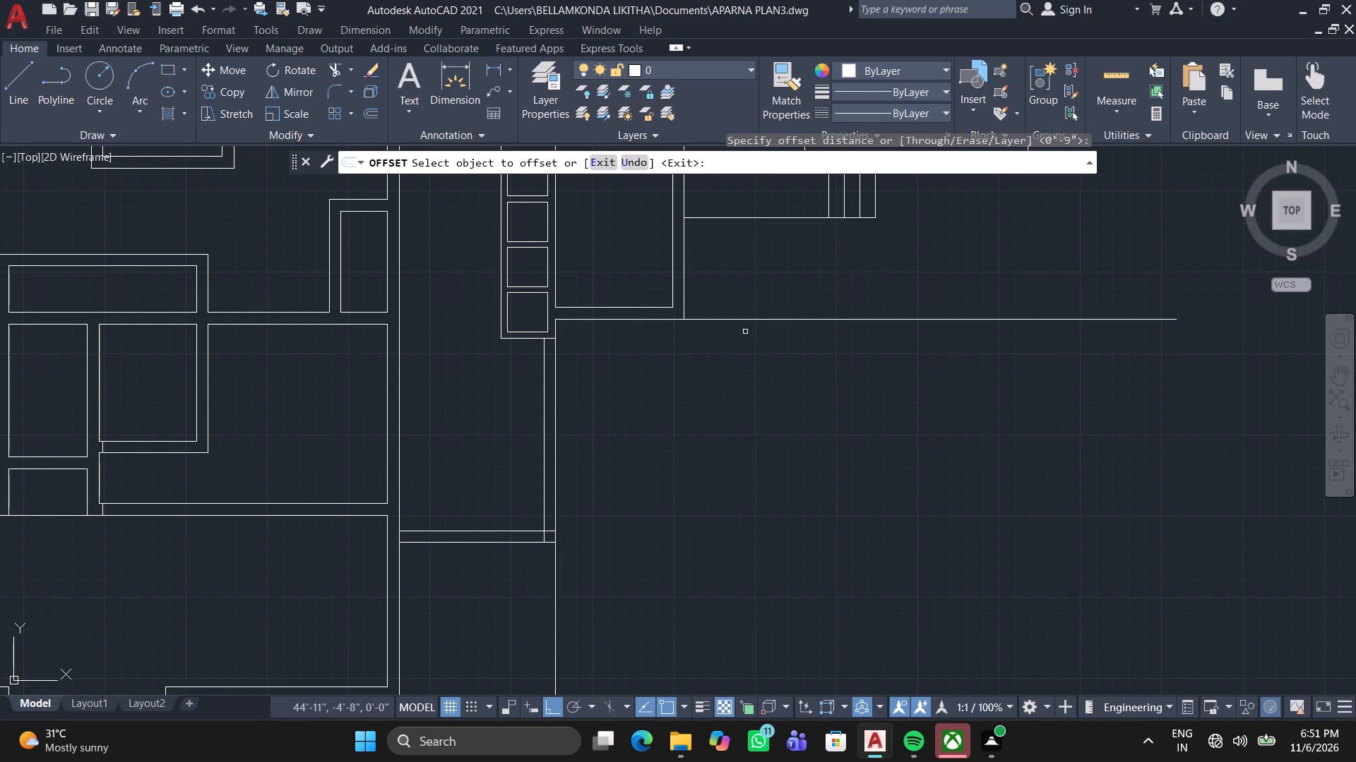
click(556, 586)
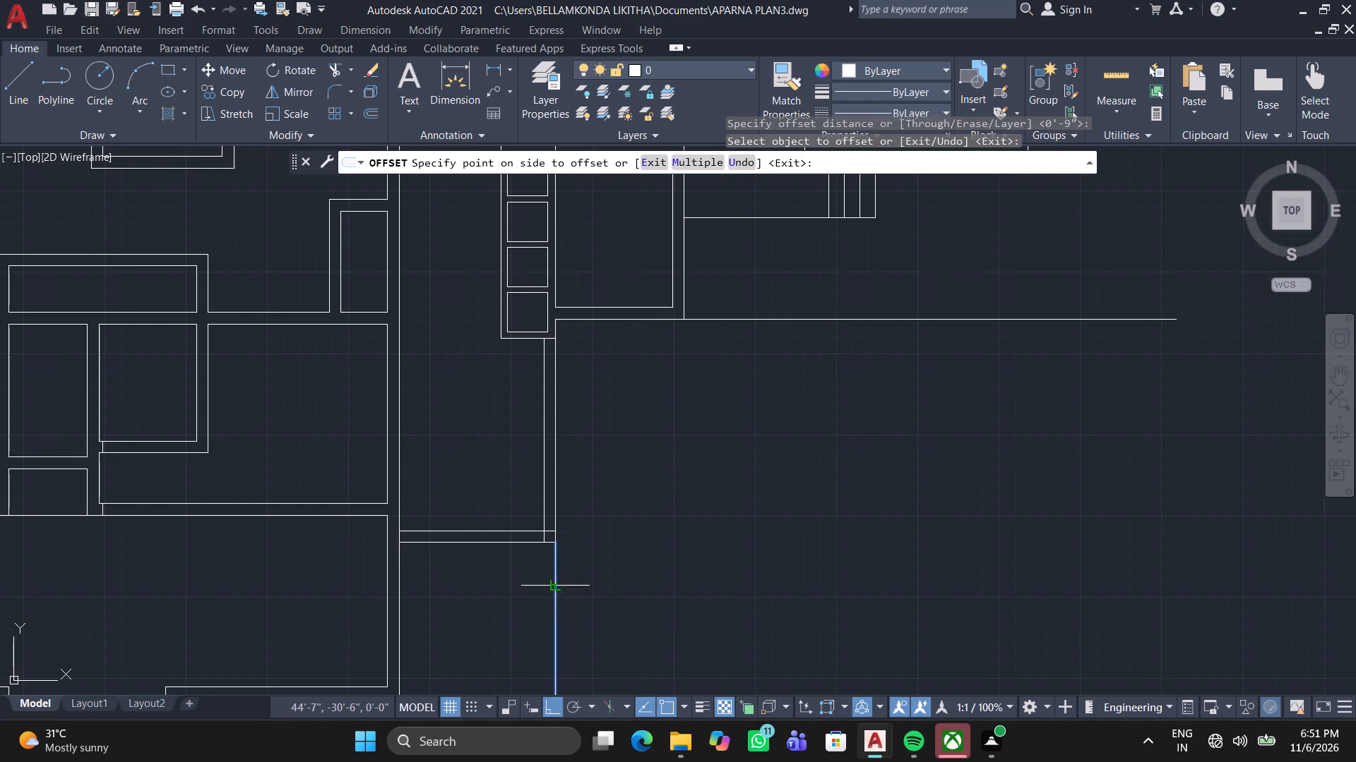
click(512, 594)
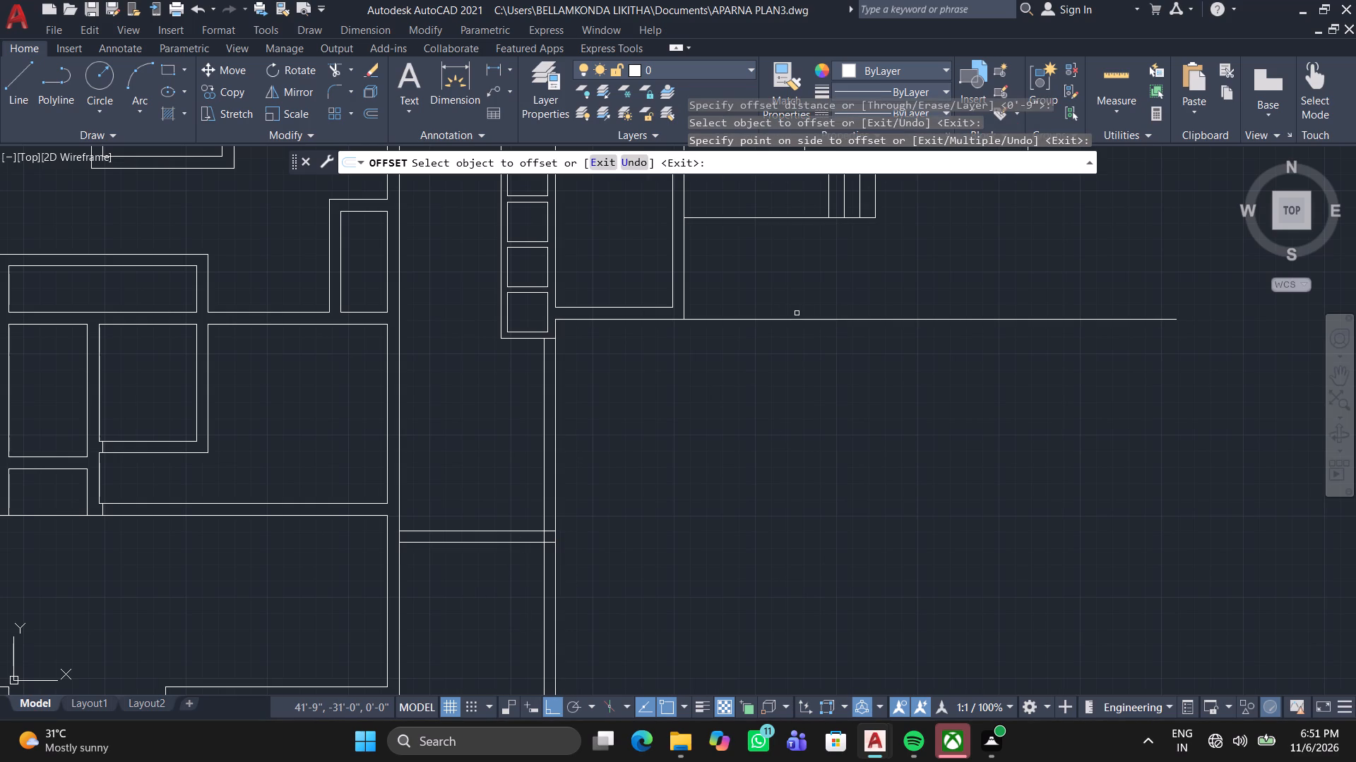
click(797, 319)
click(802, 273)
Examine the upper staircase block and the row of four rooms below it against the surrounding units.
middle_drag(651, 536, 650, 526)
scroll(651, 536, down, 1)
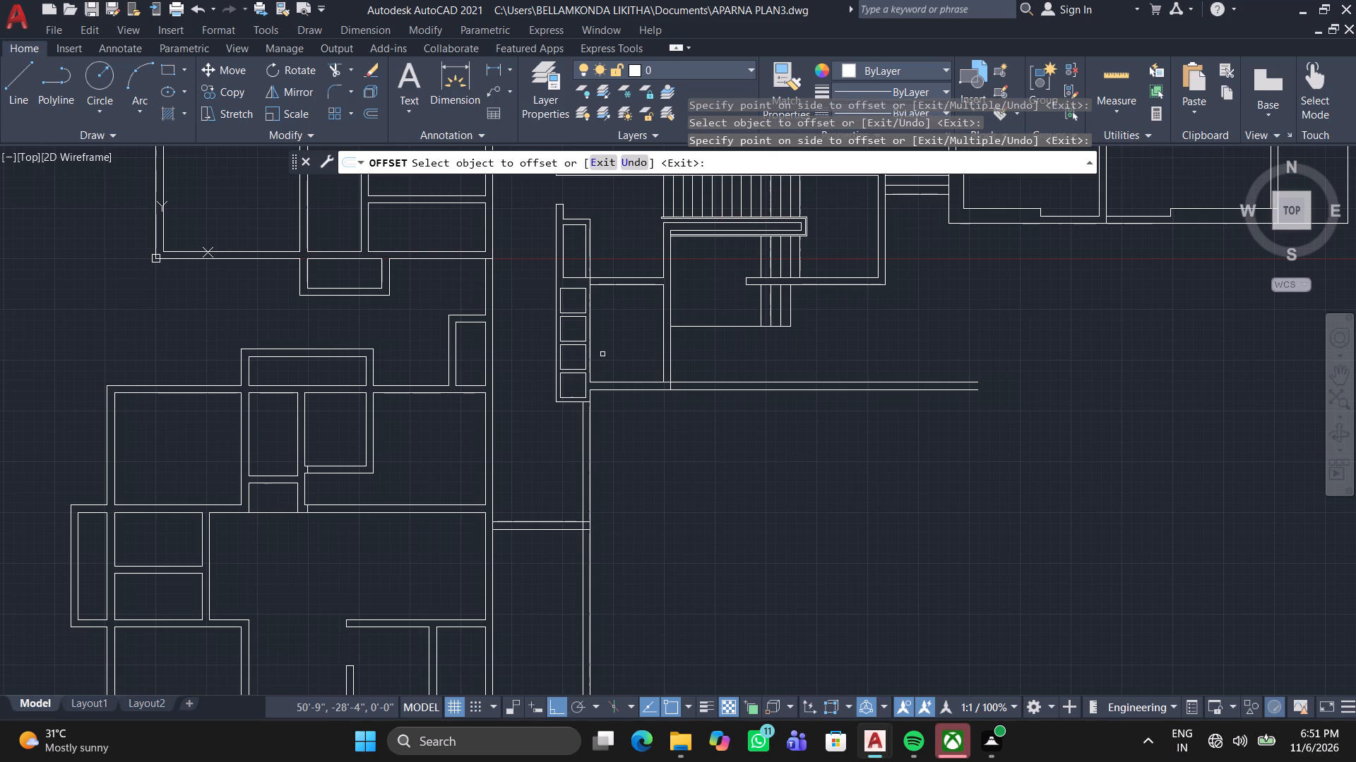
scroll(715, 337, down, 2)
middle_drag(711, 356, 687, 478)
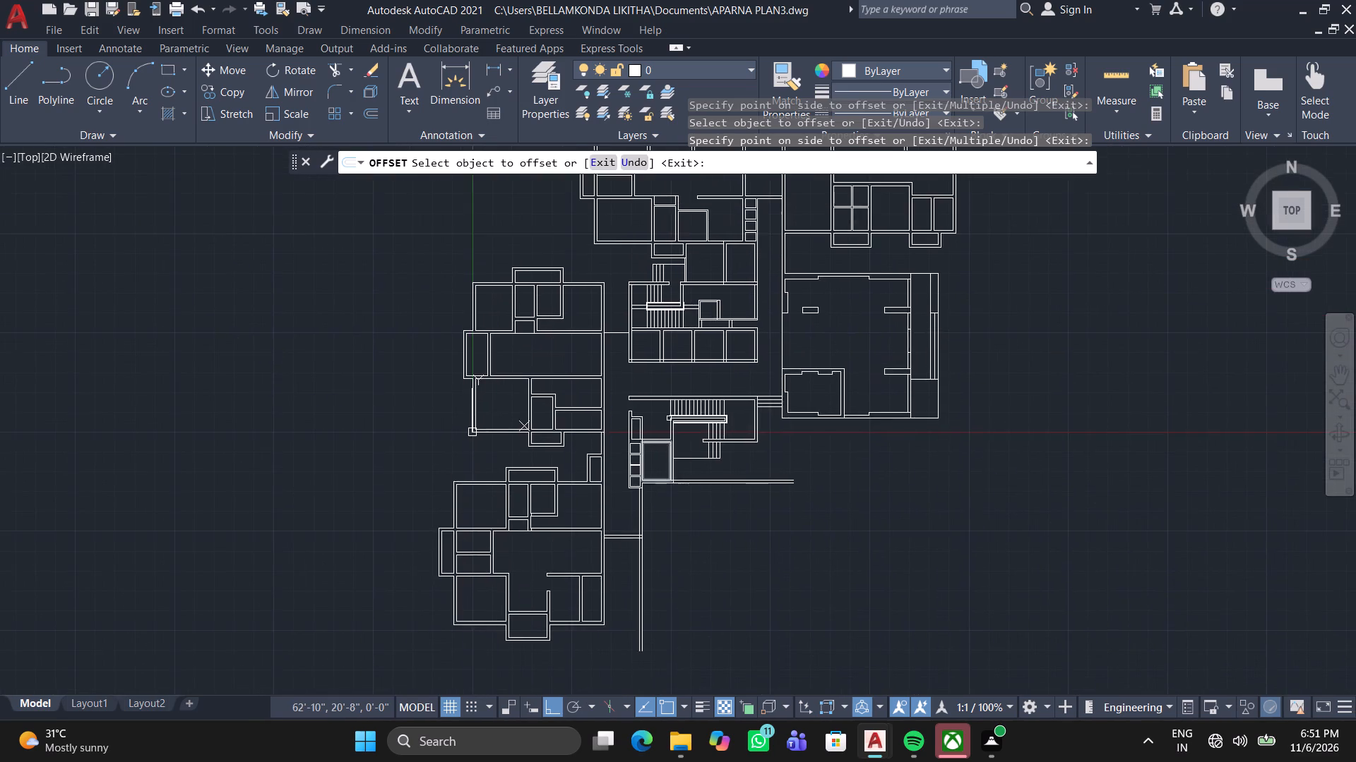
scroll(668, 402, up, 3)
middle_drag(725, 363, 718, 526)
middle_drag(768, 468, 761, 530)
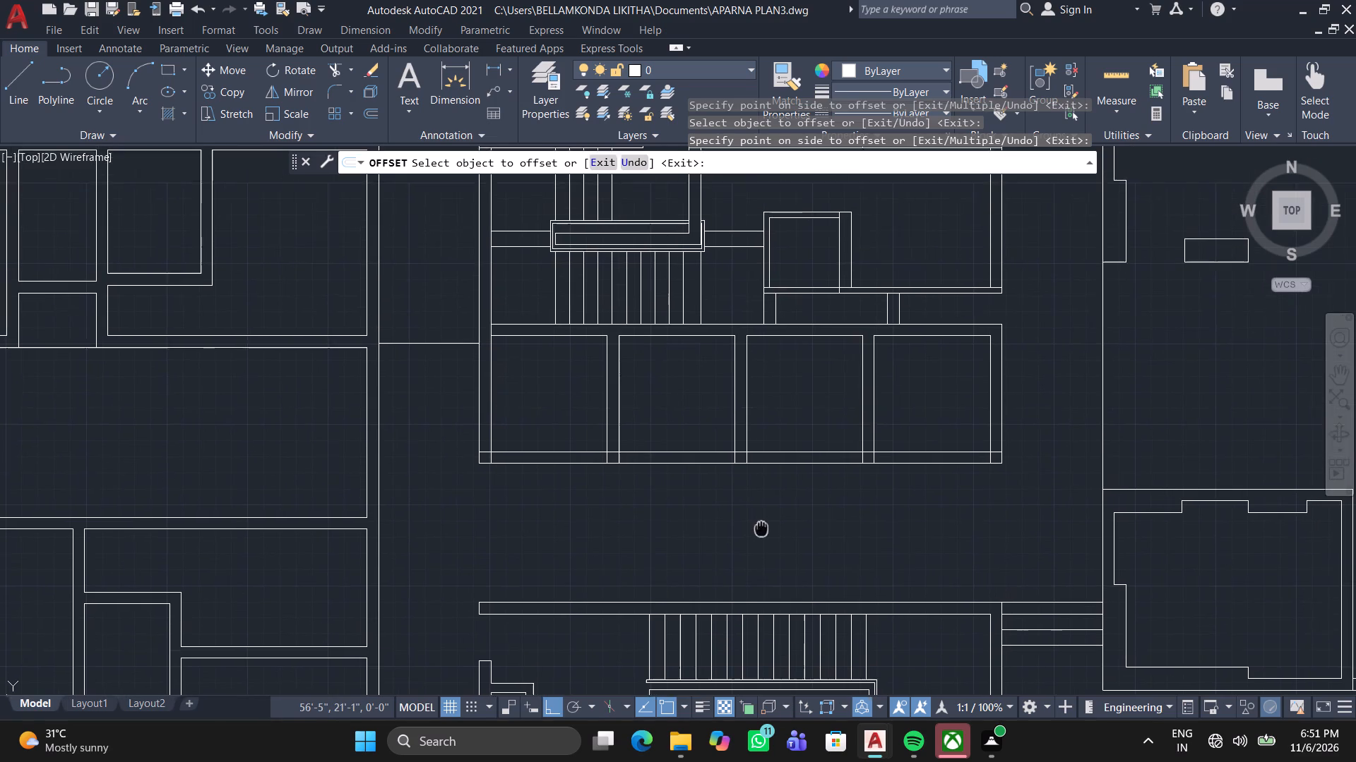
middle_drag(761, 530, 761, 533)
scroll(874, 427, down, 1)
middle_drag(875, 439, 858, 567)
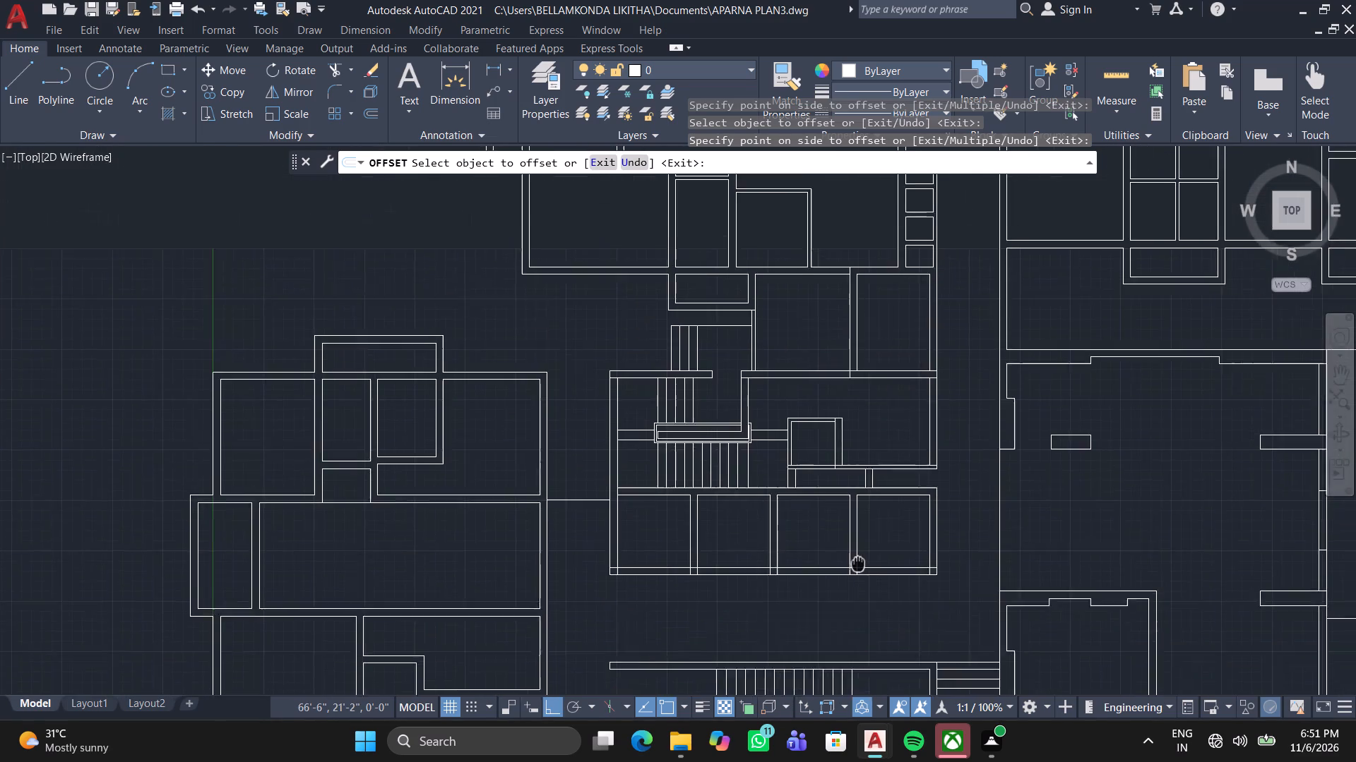
middle_drag(858, 567, 828, 427)
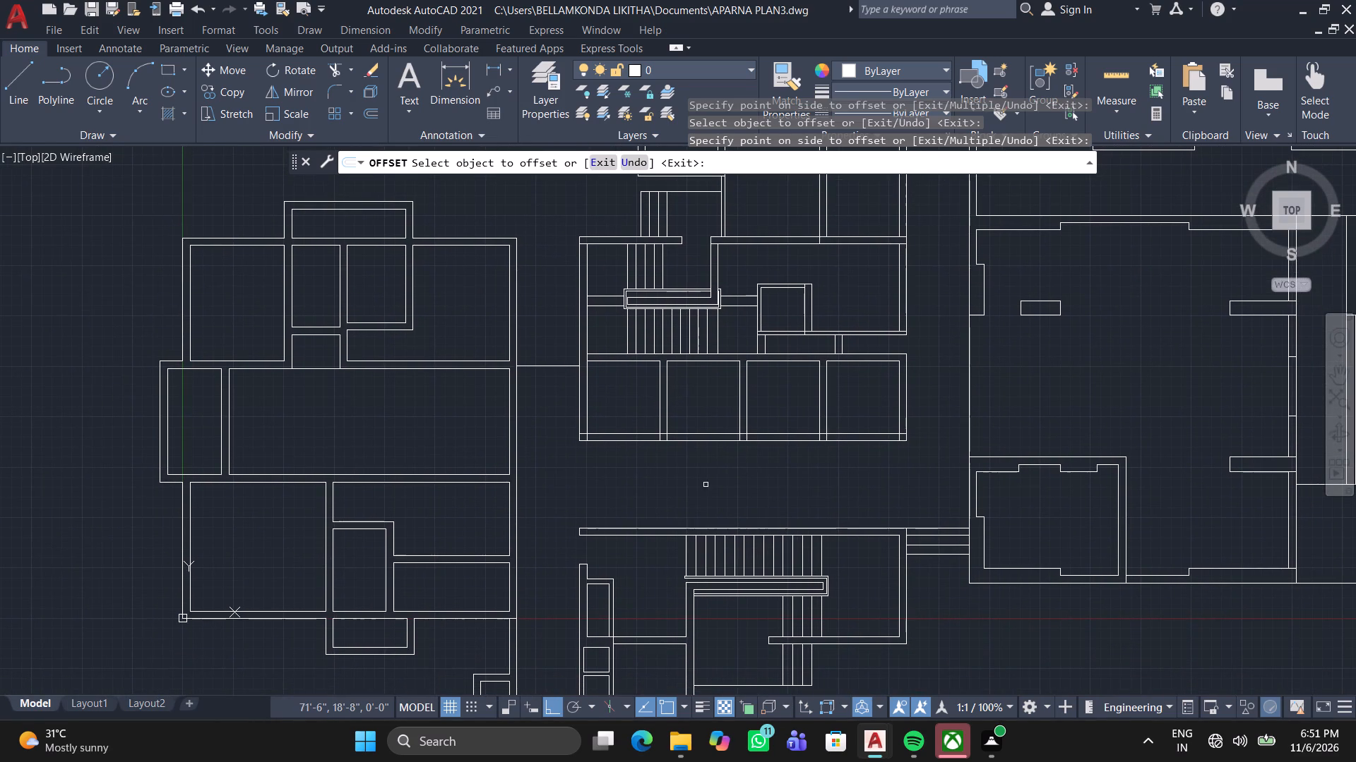
middle_drag(690, 483, 696, 420)
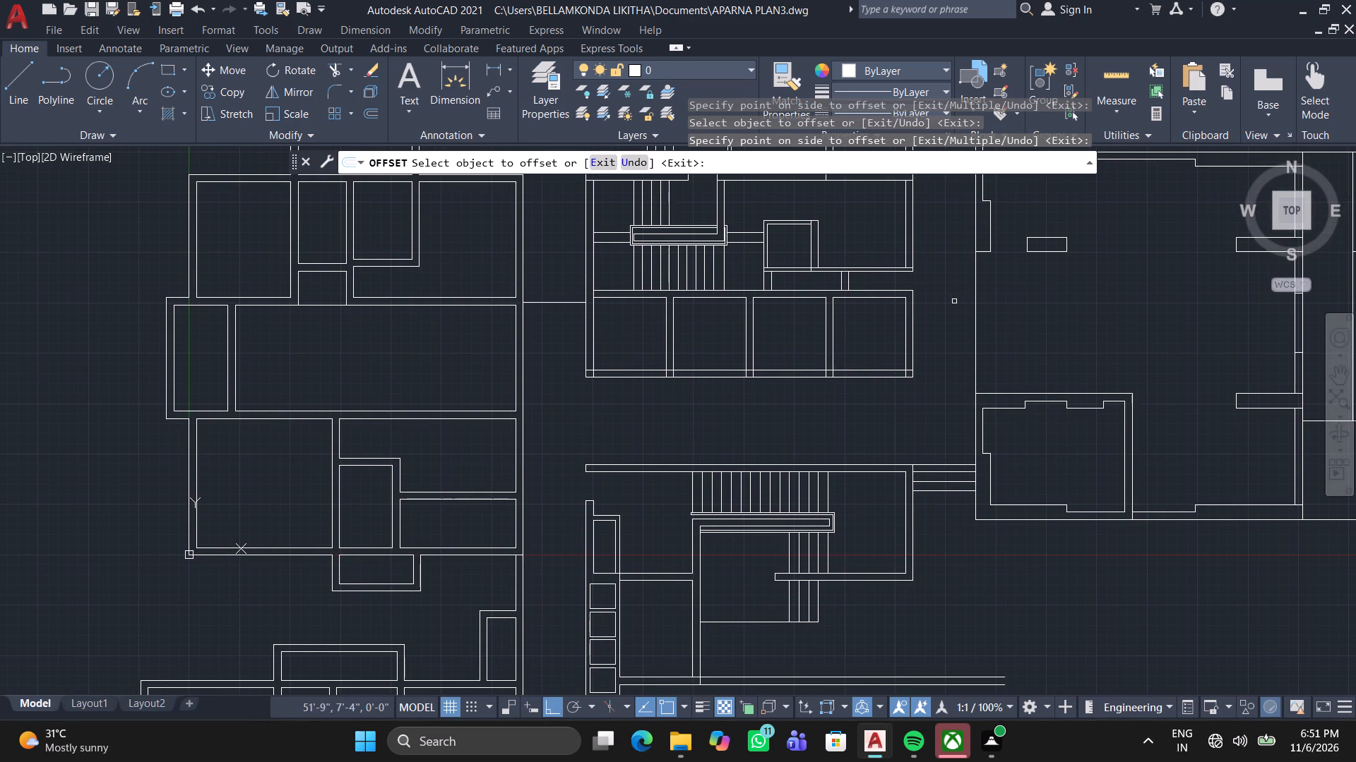
scroll(919, 278, up, 2)
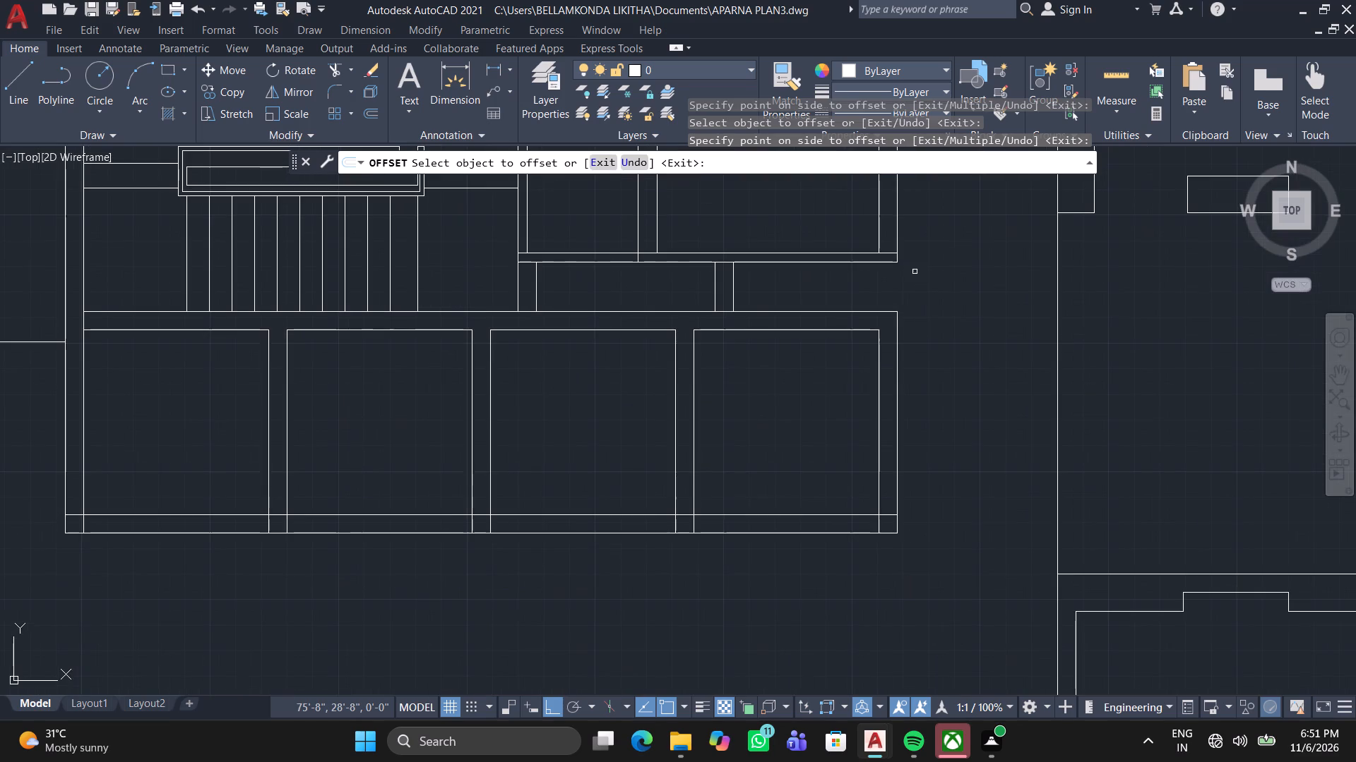
middle_drag(913, 292, 877, 409)
scroll(877, 409, down, 1)
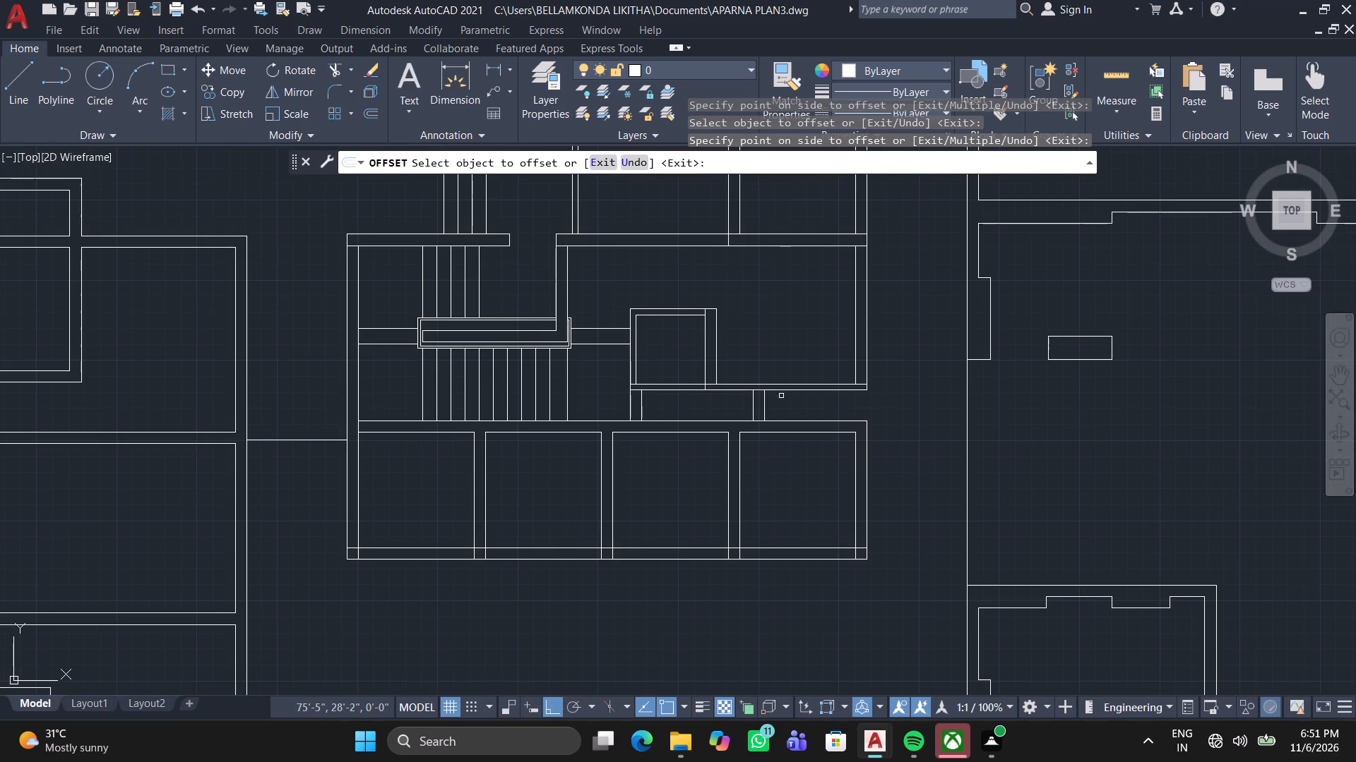
Draw the wall lines closing the east end of the narrow strip between the upper staircase block and the row of four rooms.
click(22, 79)
scroll(862, 389, up, 2)
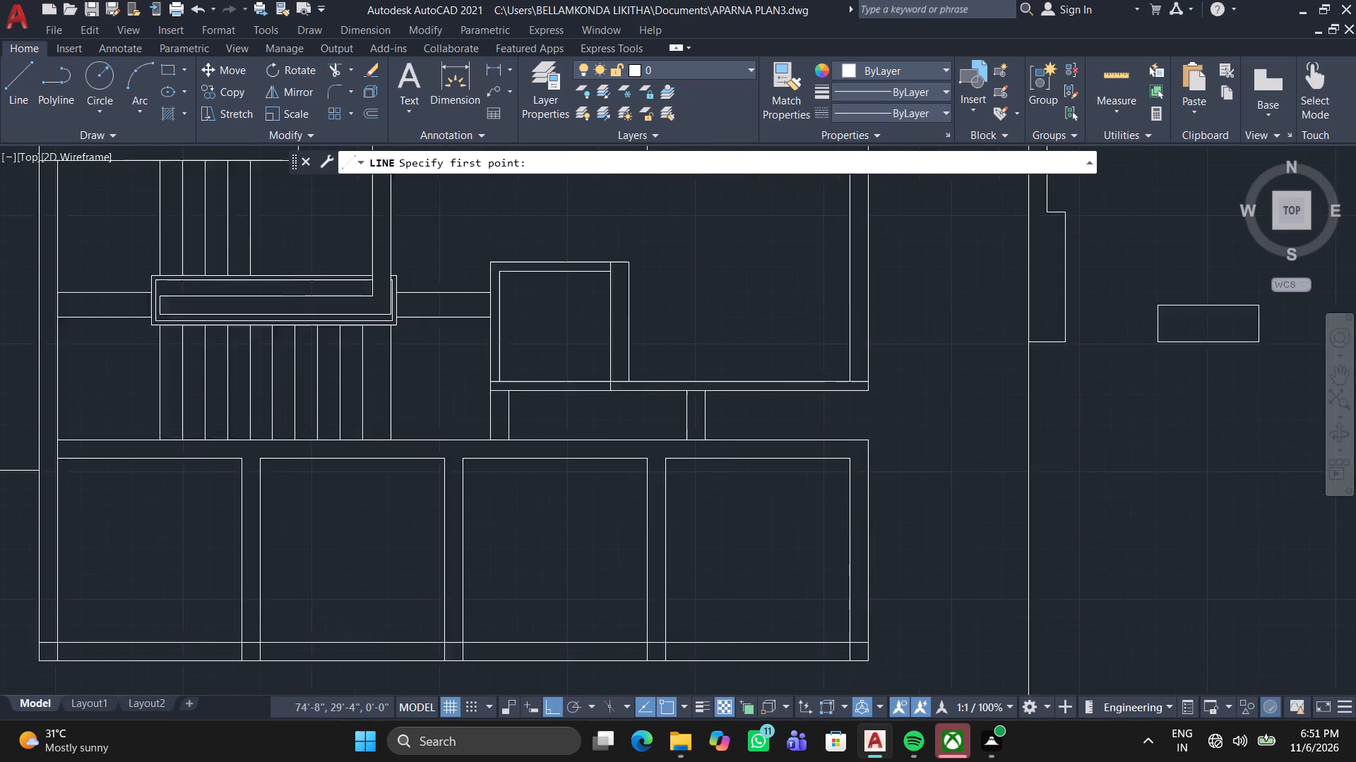
scroll(860, 392, up, 1)
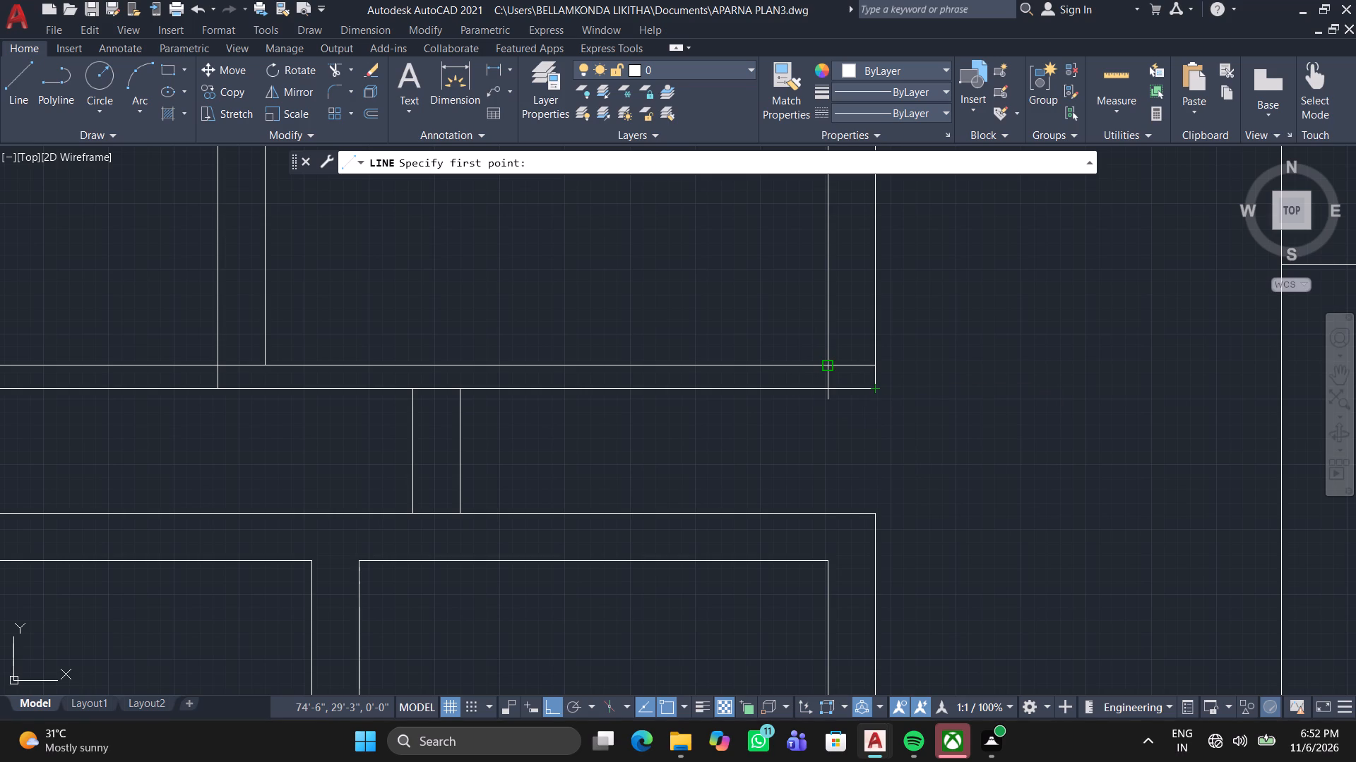
click(823, 368)
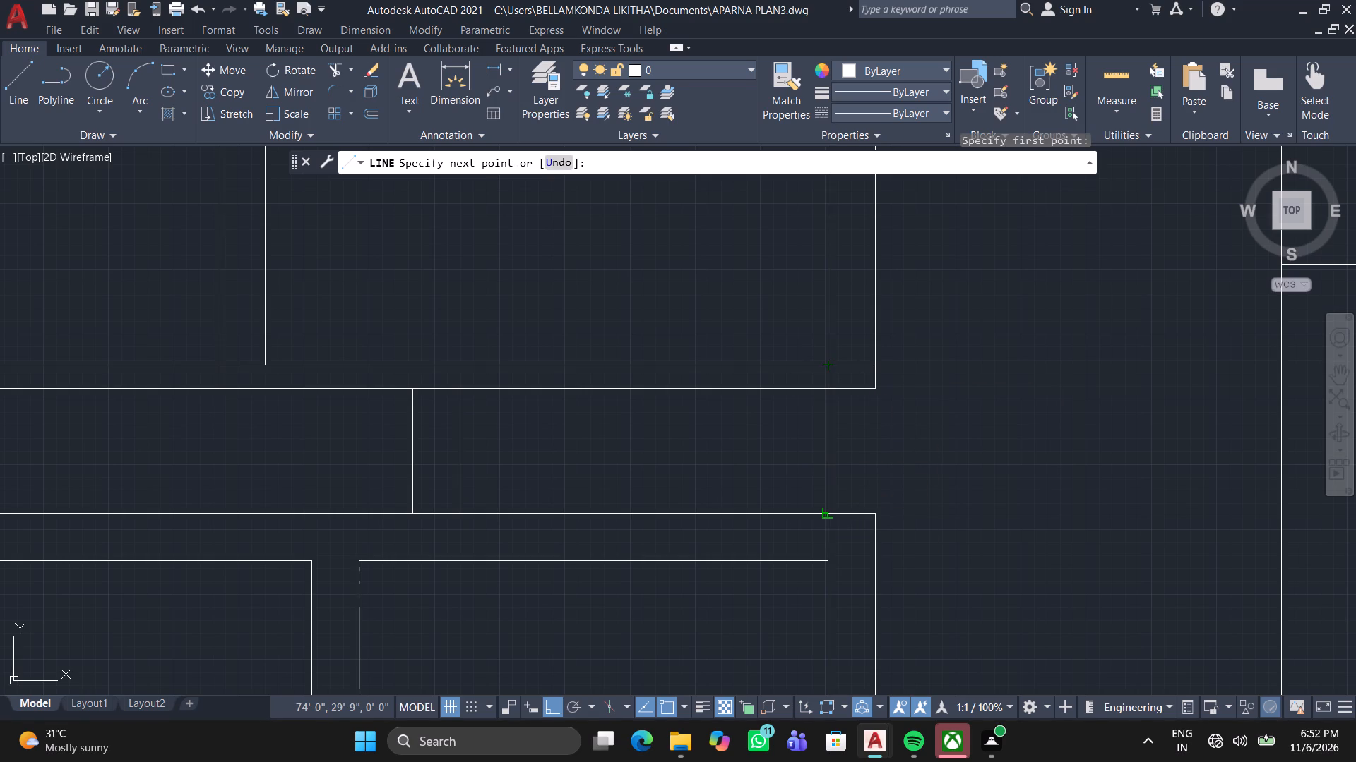
click(825, 512)
click(874, 513)
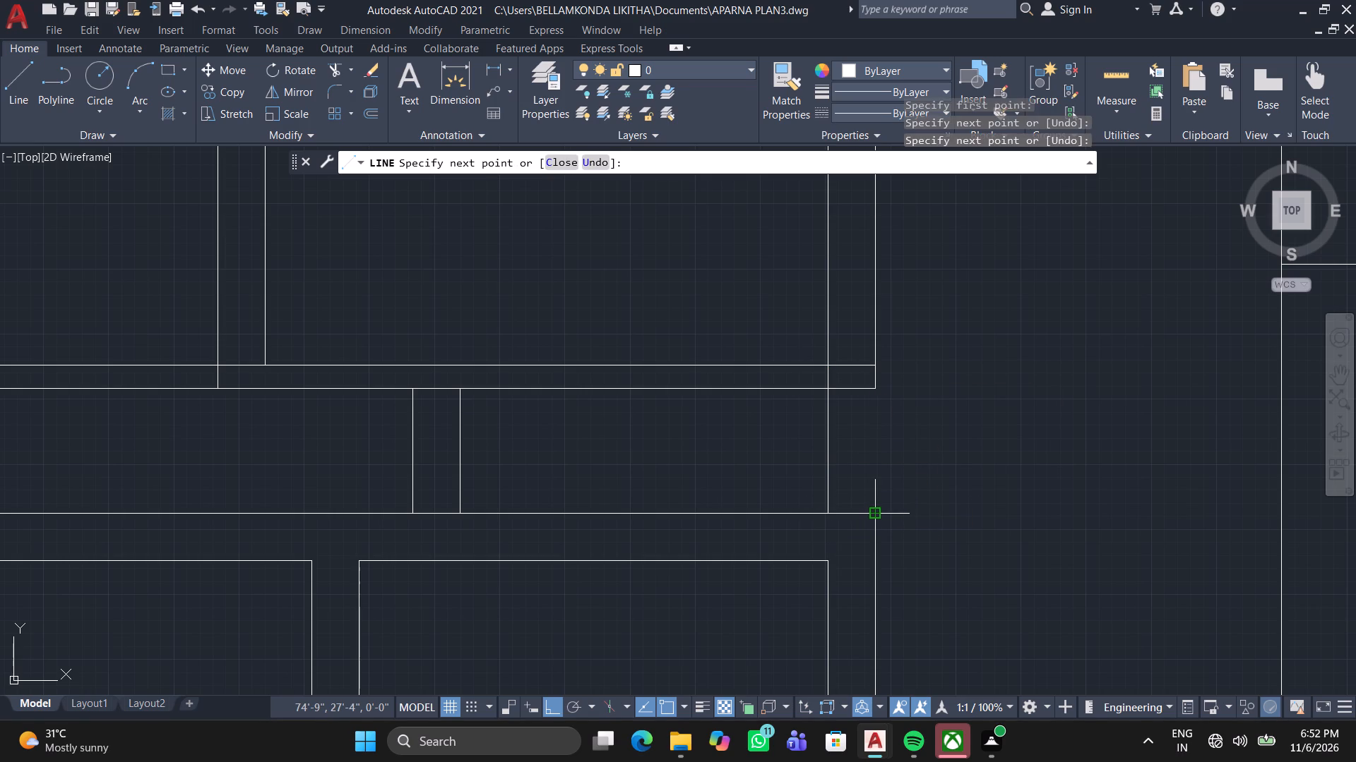
click(871, 389)
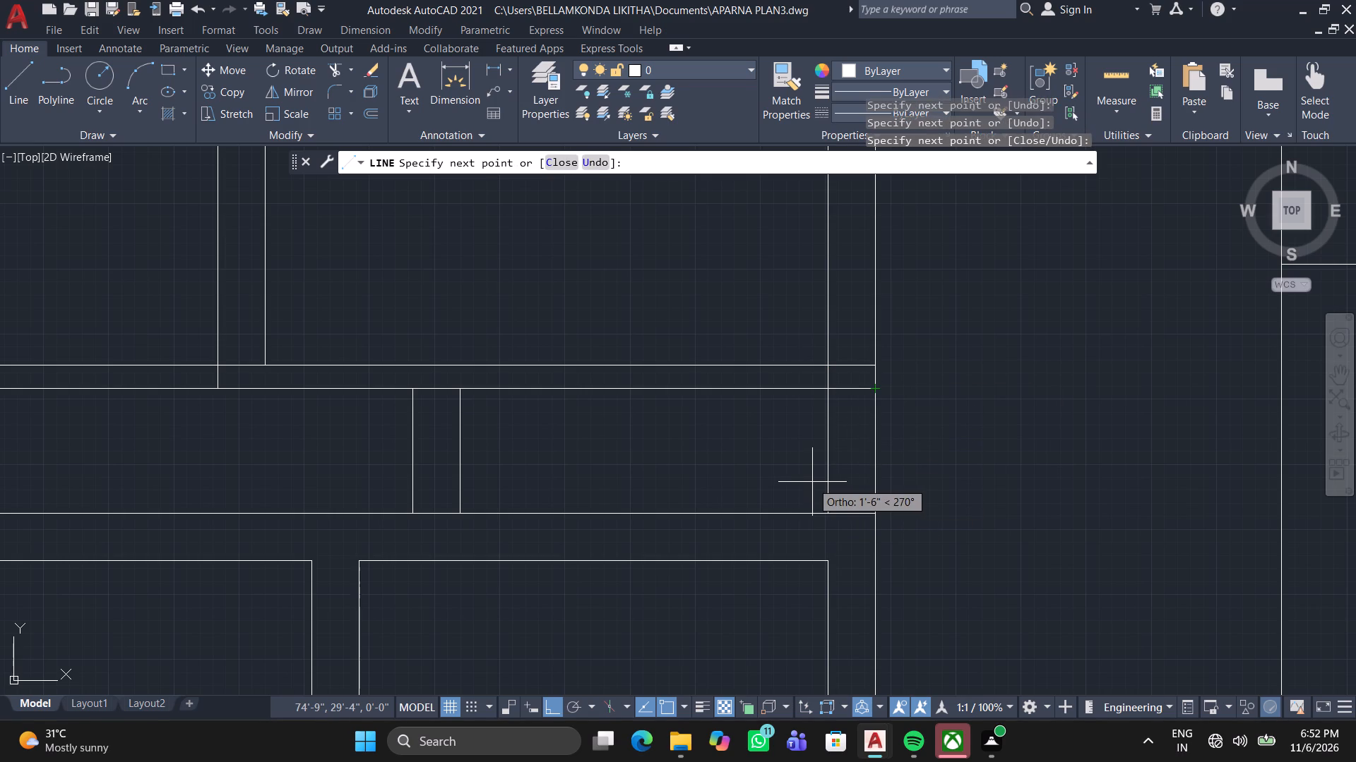
key(Escape)
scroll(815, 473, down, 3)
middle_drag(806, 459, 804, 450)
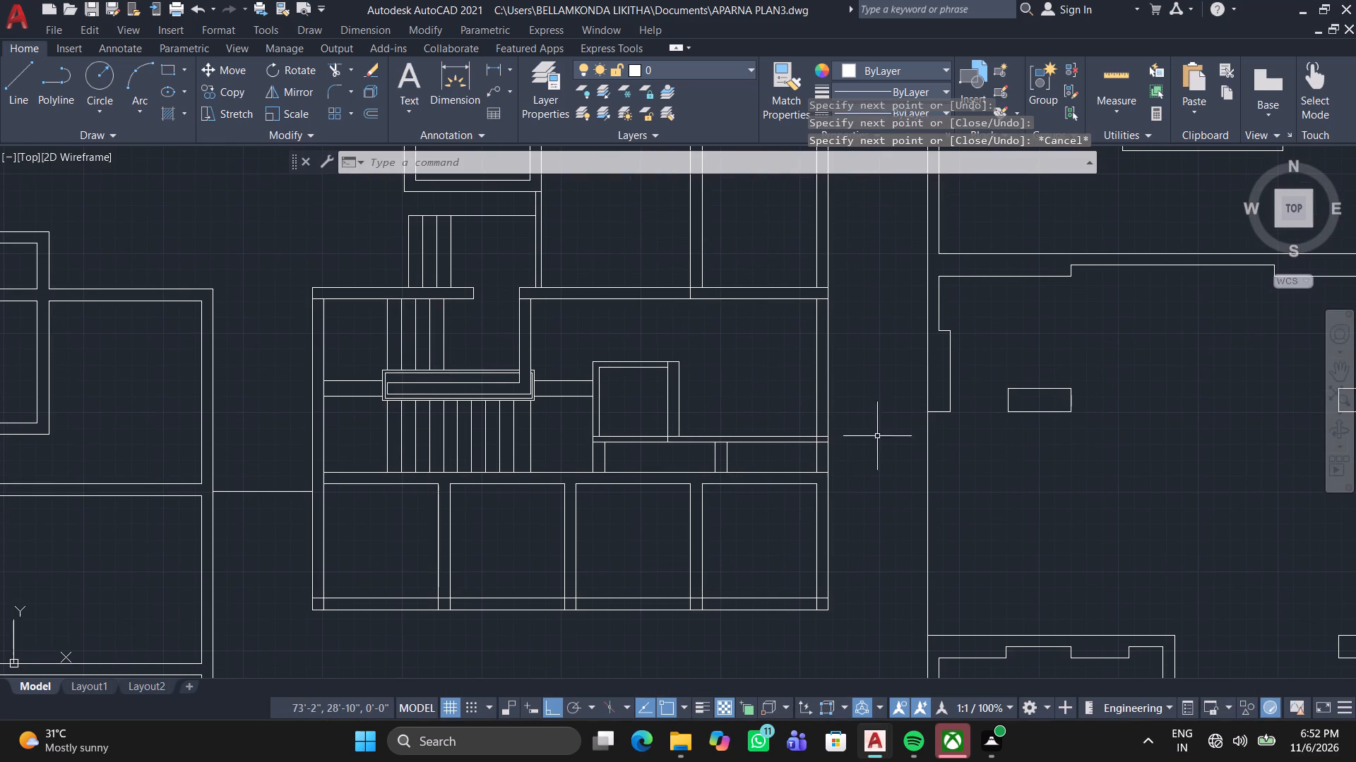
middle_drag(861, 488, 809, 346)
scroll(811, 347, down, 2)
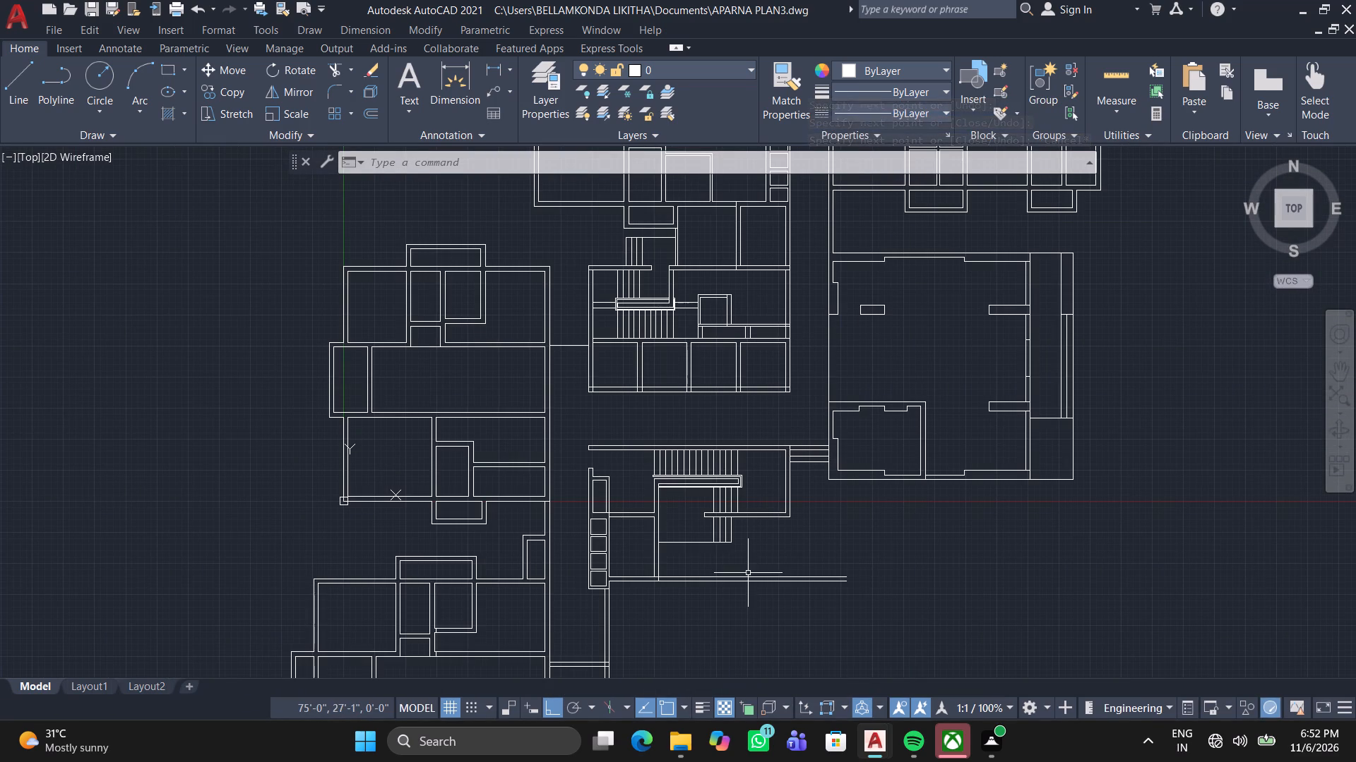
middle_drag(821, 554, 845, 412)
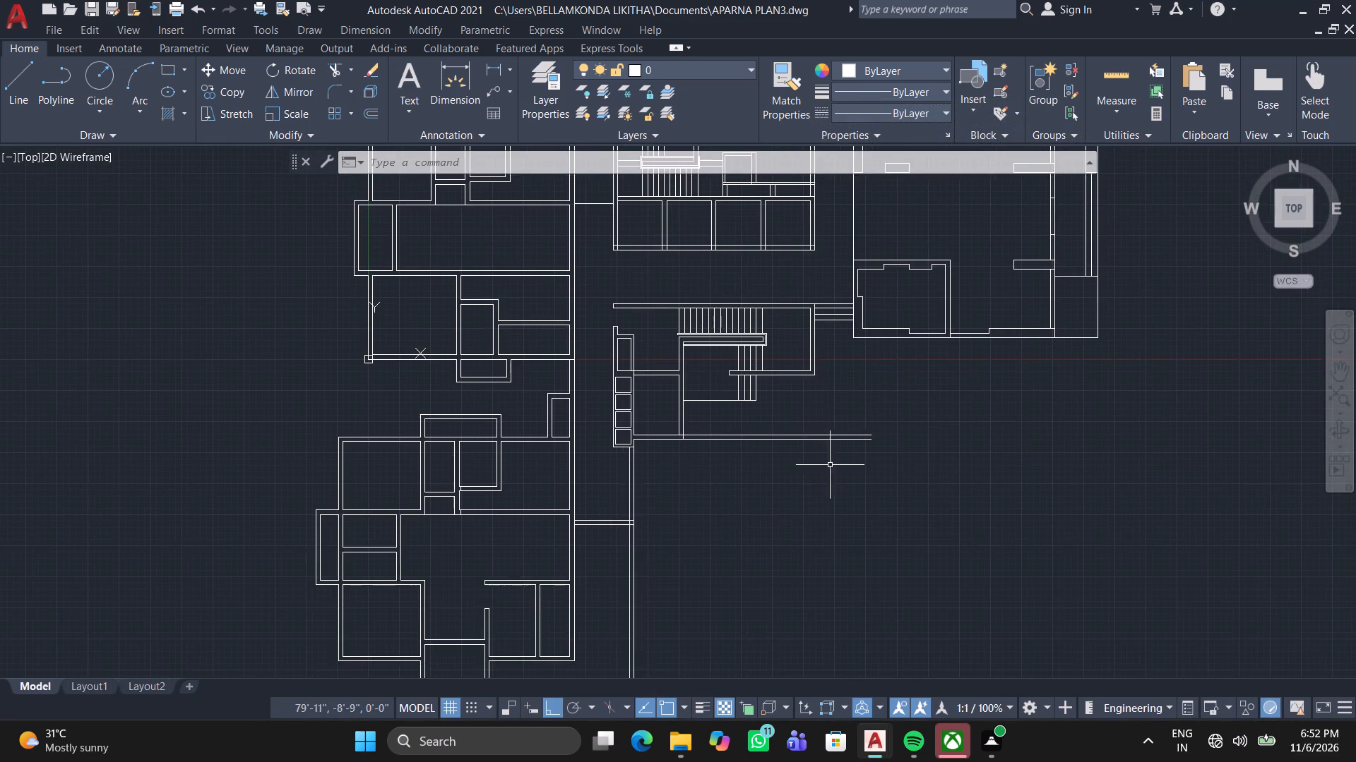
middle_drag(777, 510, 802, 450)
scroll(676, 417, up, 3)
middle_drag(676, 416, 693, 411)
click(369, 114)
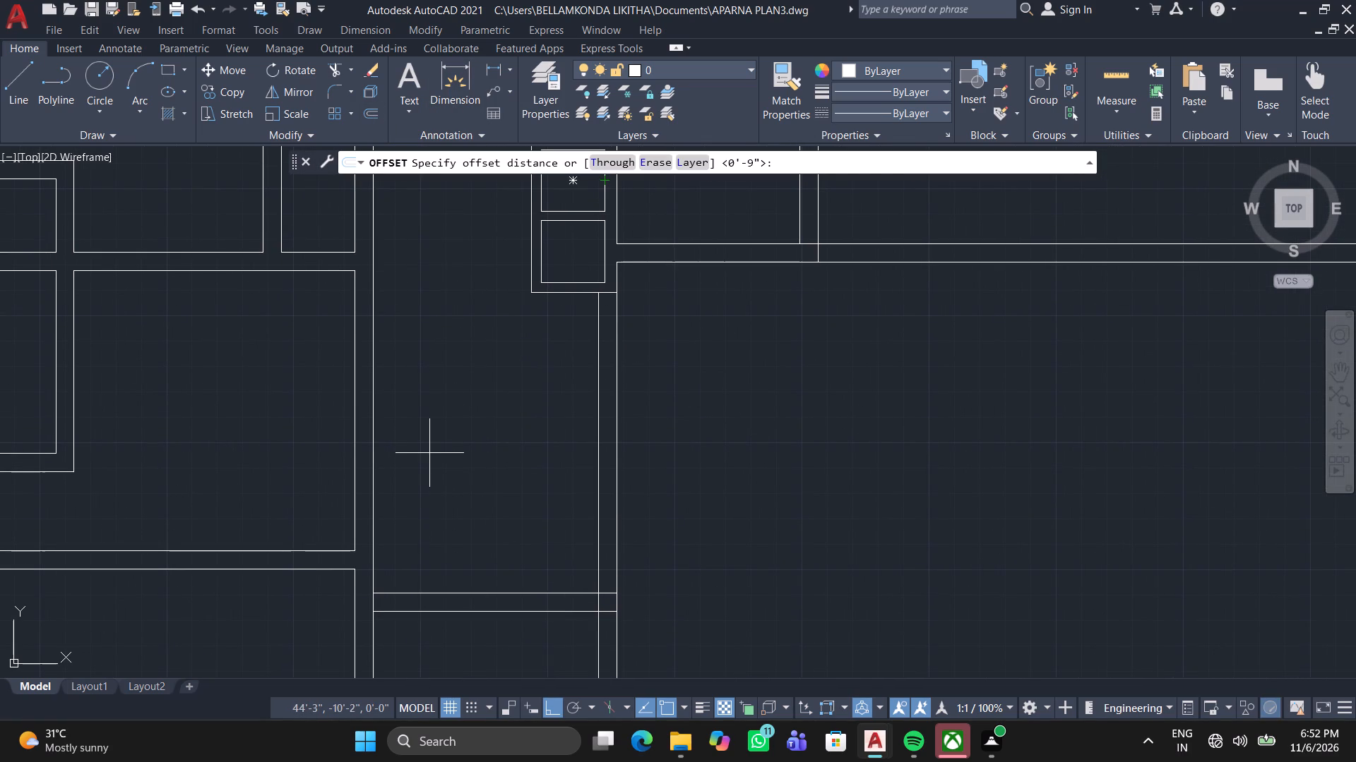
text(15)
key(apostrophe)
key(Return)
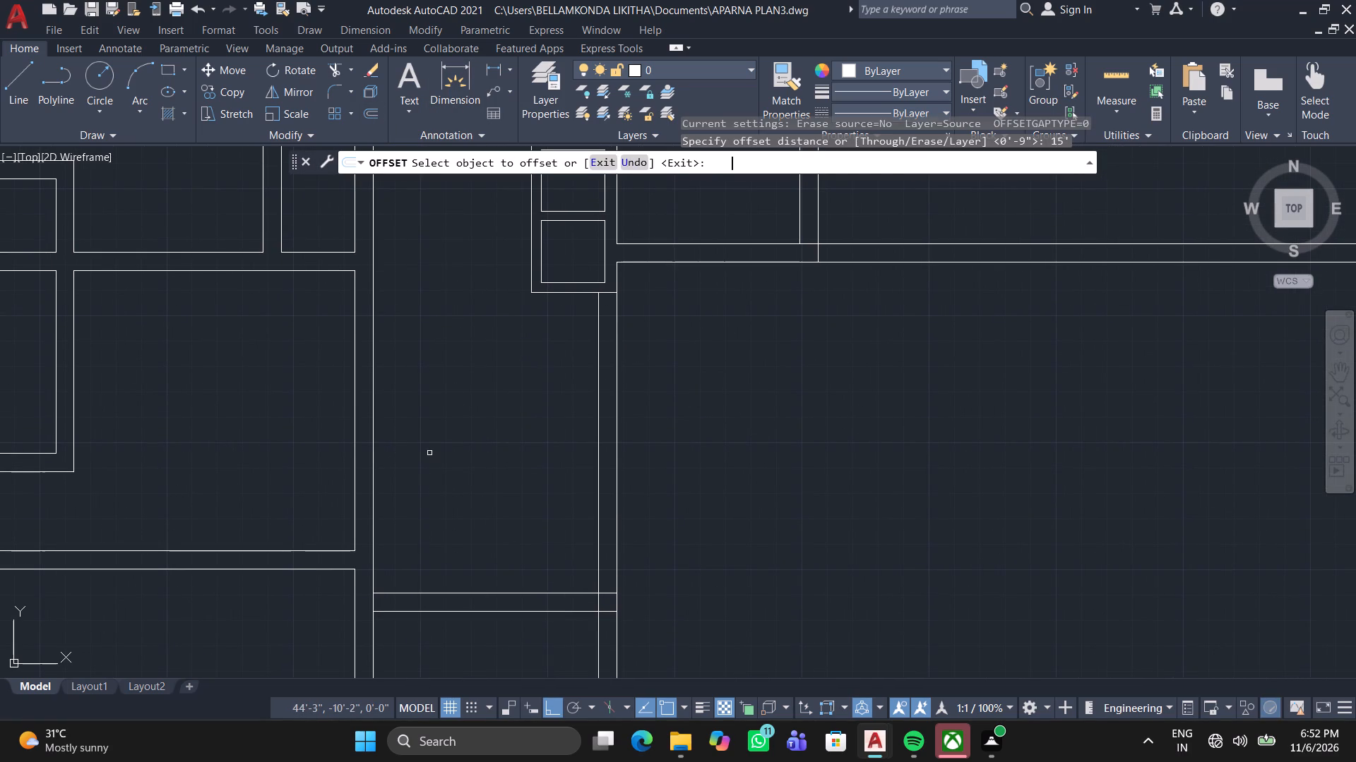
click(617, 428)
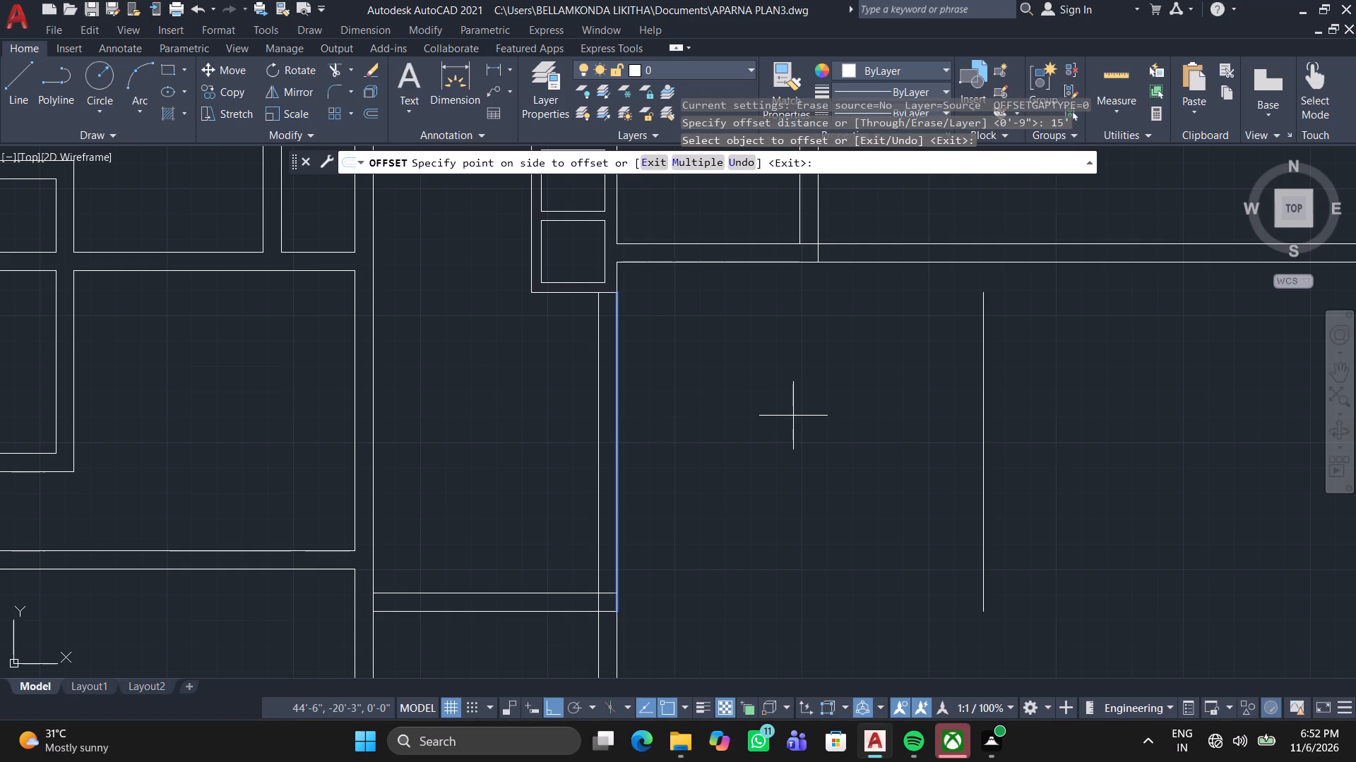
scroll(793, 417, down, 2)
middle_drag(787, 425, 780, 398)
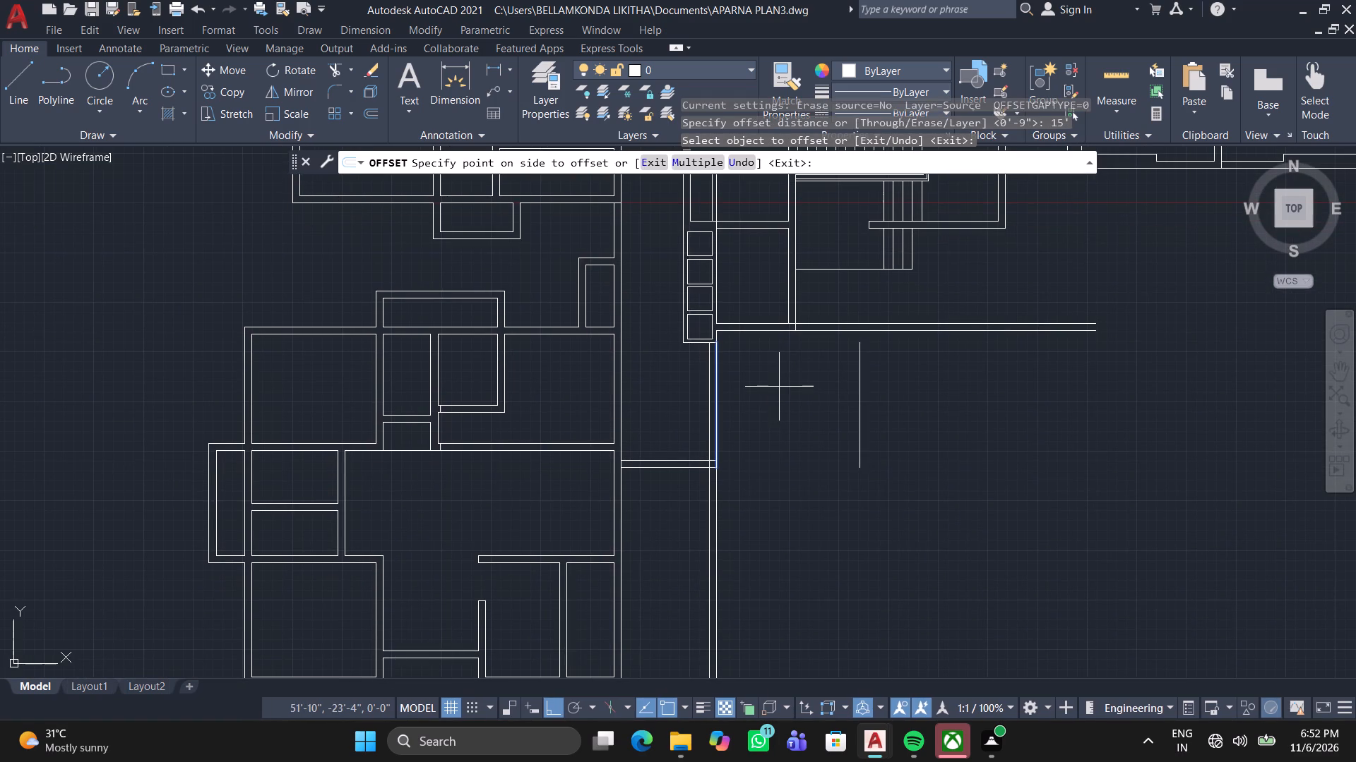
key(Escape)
Draw a line south from the west end of the long east-running wall's south face to just beyond the existing south-running wall's end.
click(25, 80)
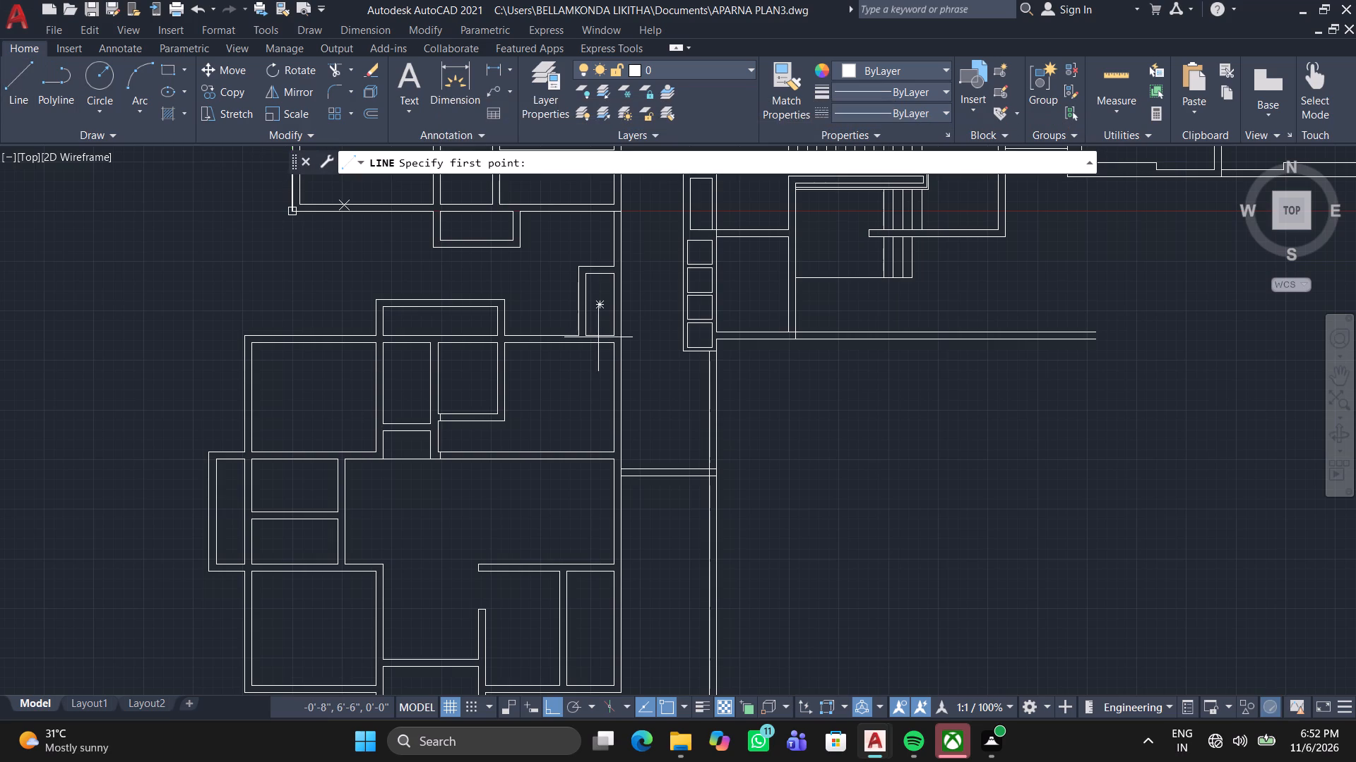
scroll(733, 368, up, 3)
click(659, 254)
scroll(665, 447, down, 1)
middle_drag(665, 452, 662, 442)
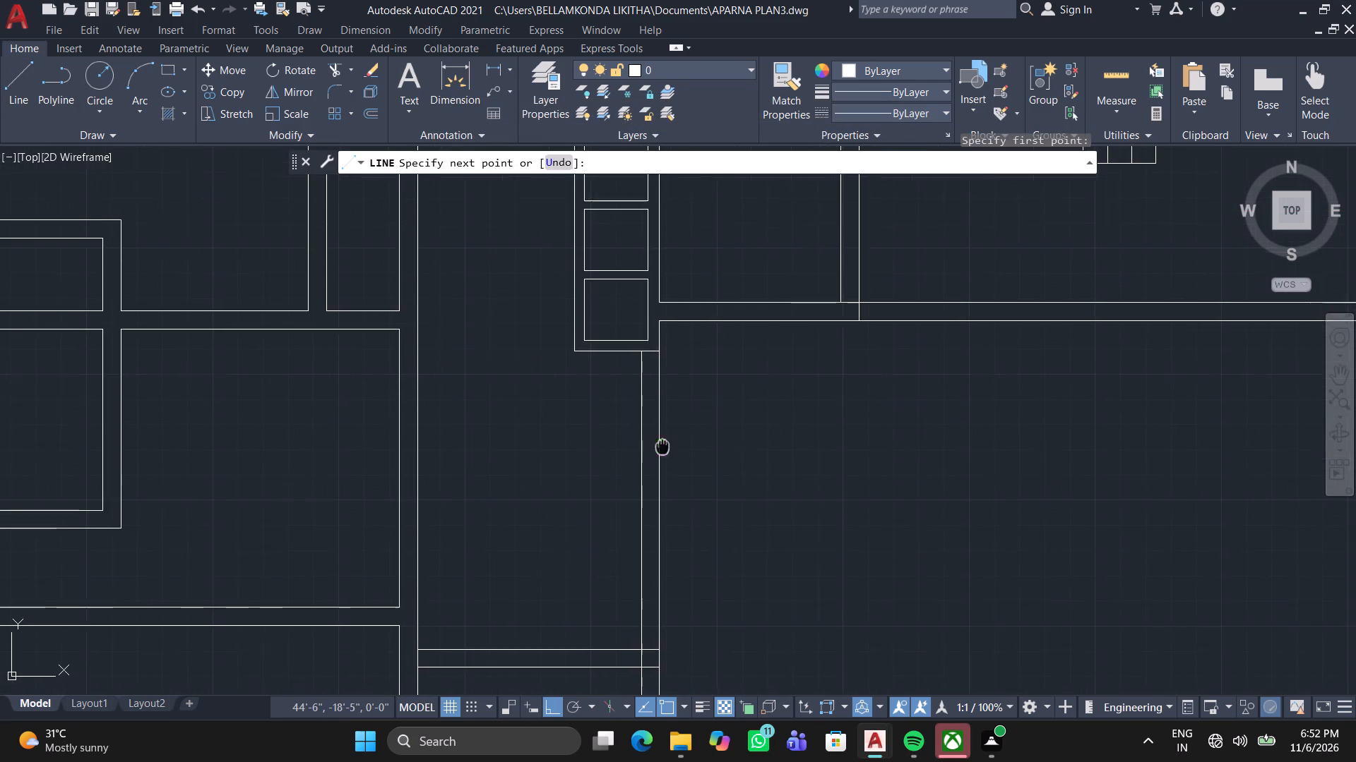
middle_drag(662, 442, 672, 399)
scroll(684, 454, down, 3)
middle_drag(683, 457, 695, 327)
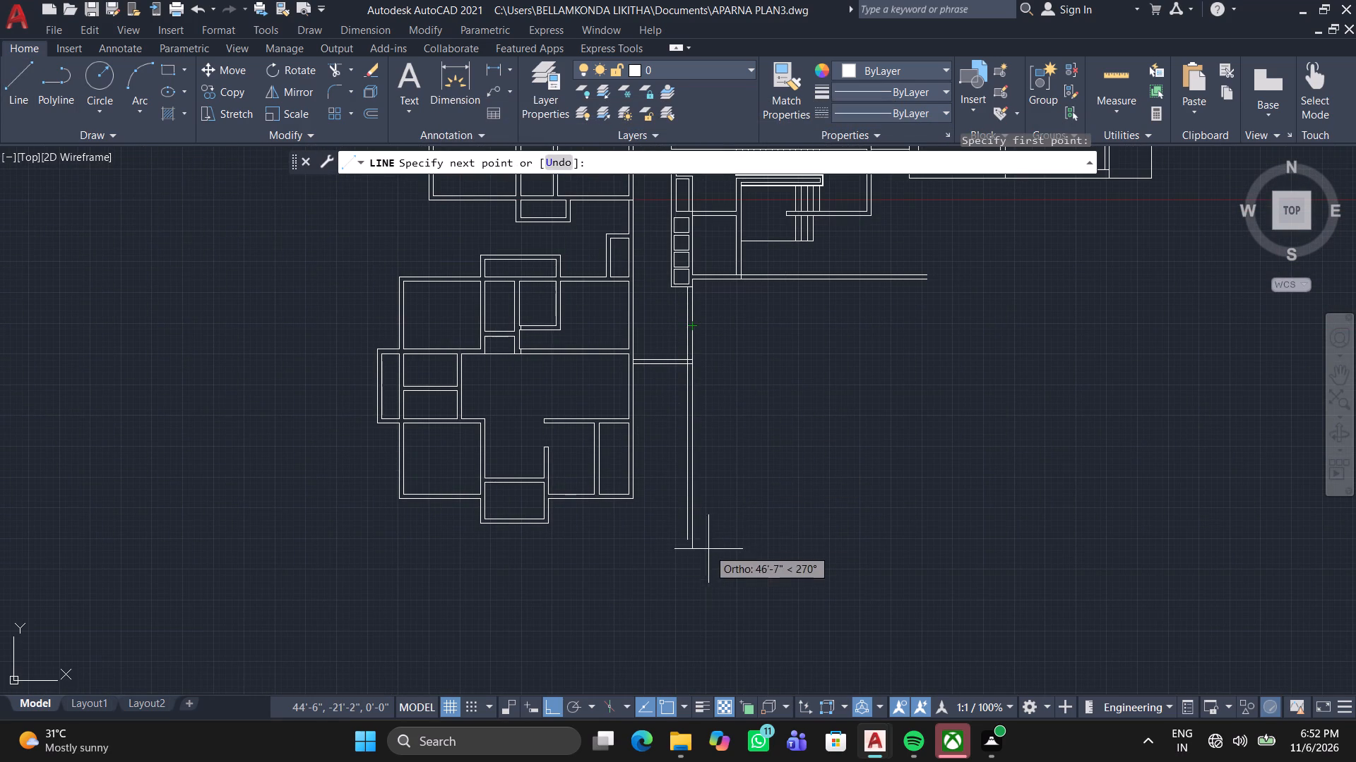
click(700, 557)
key(Escape)
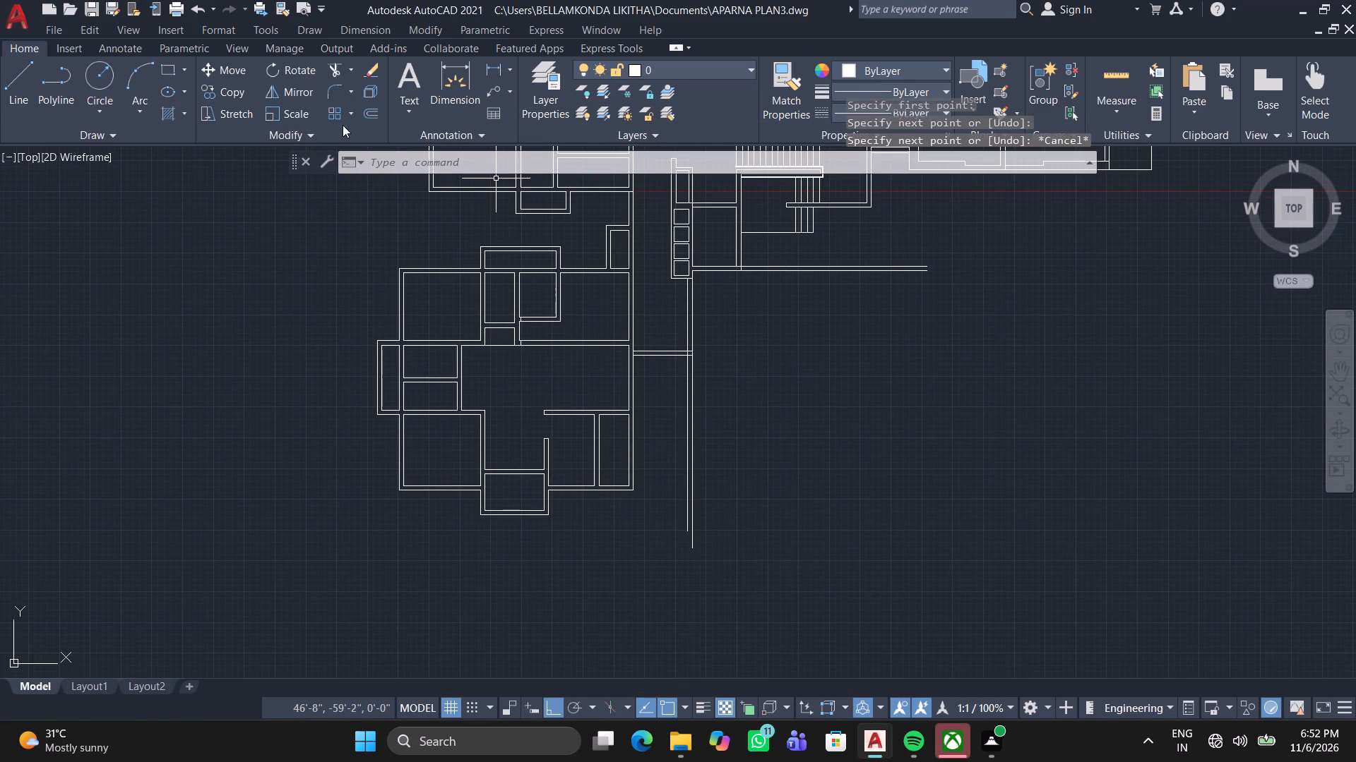
Offset the new south-running line 15' to the east.
click(373, 114)
key(space)
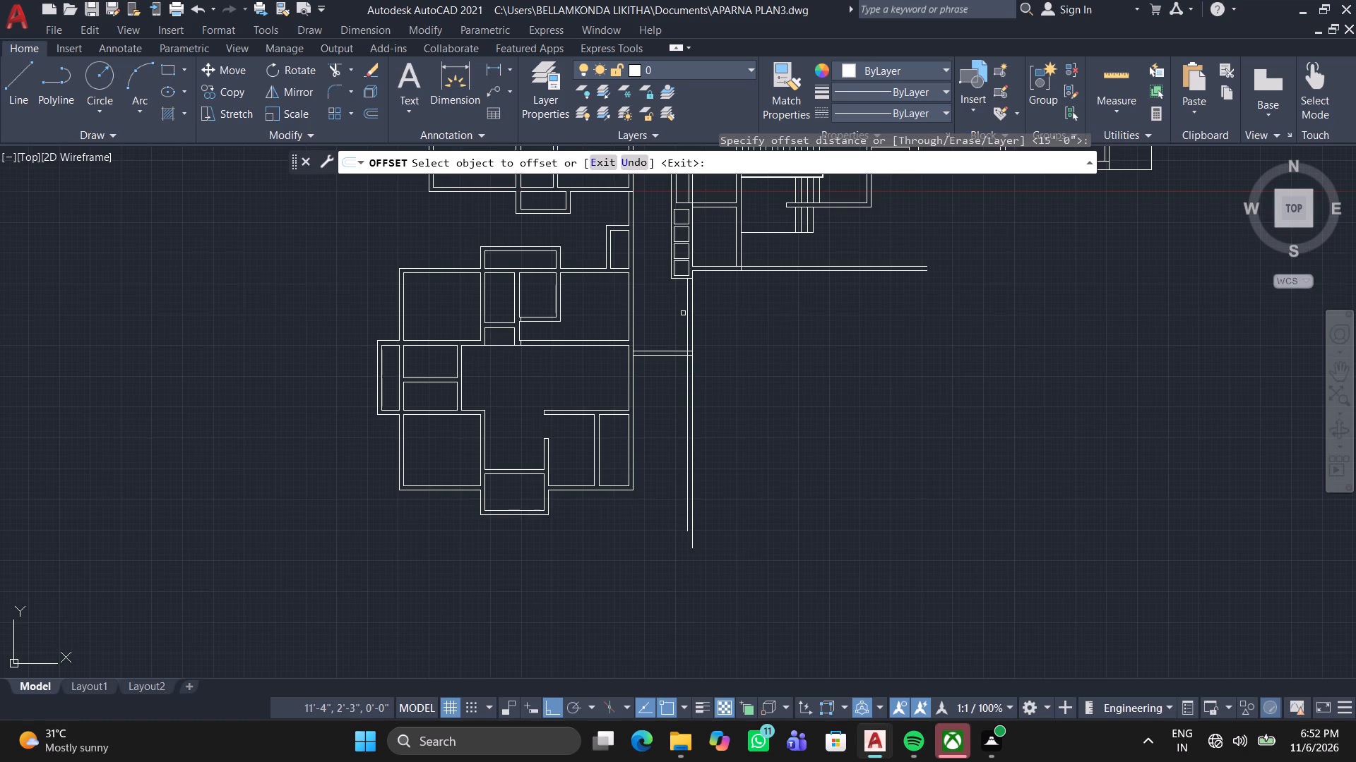
scroll(683, 313, up, 4)
click(744, 301)
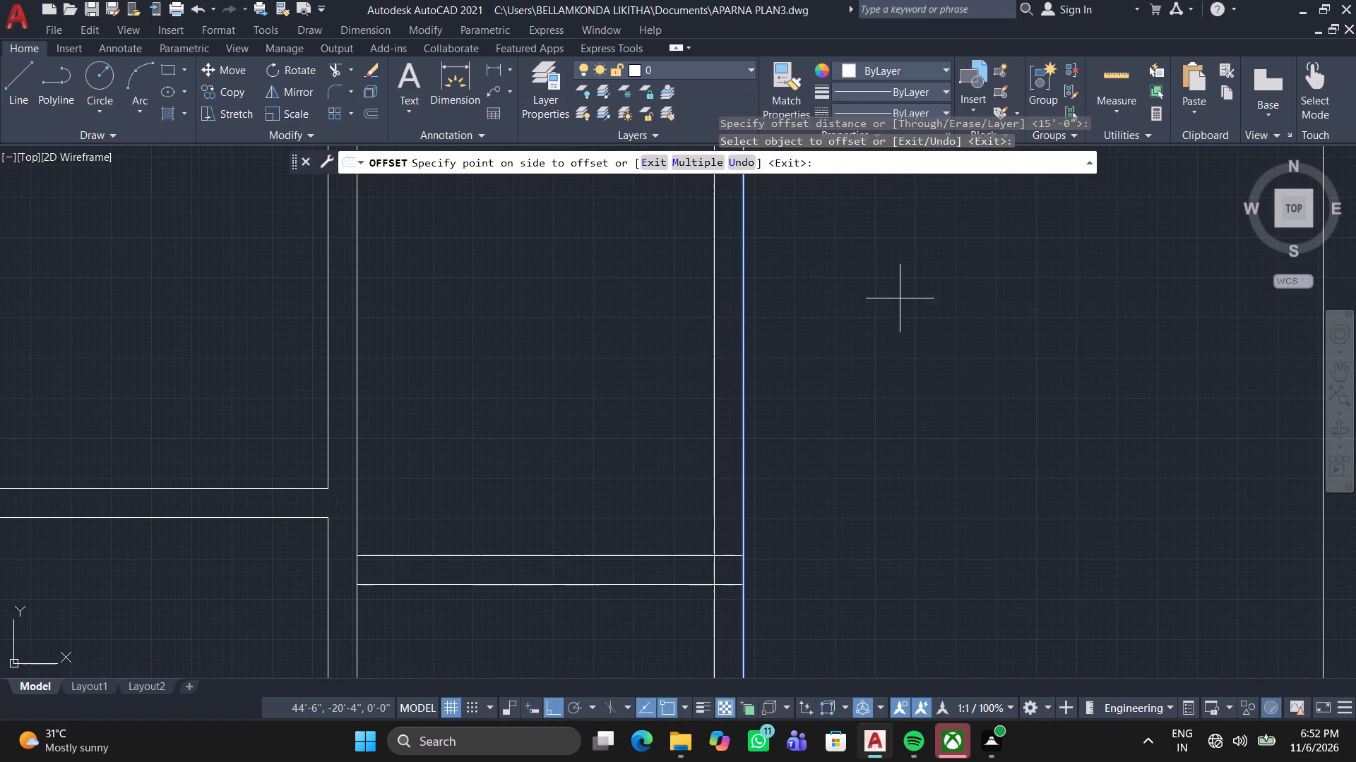
middle_drag(899, 306, 718, 621)
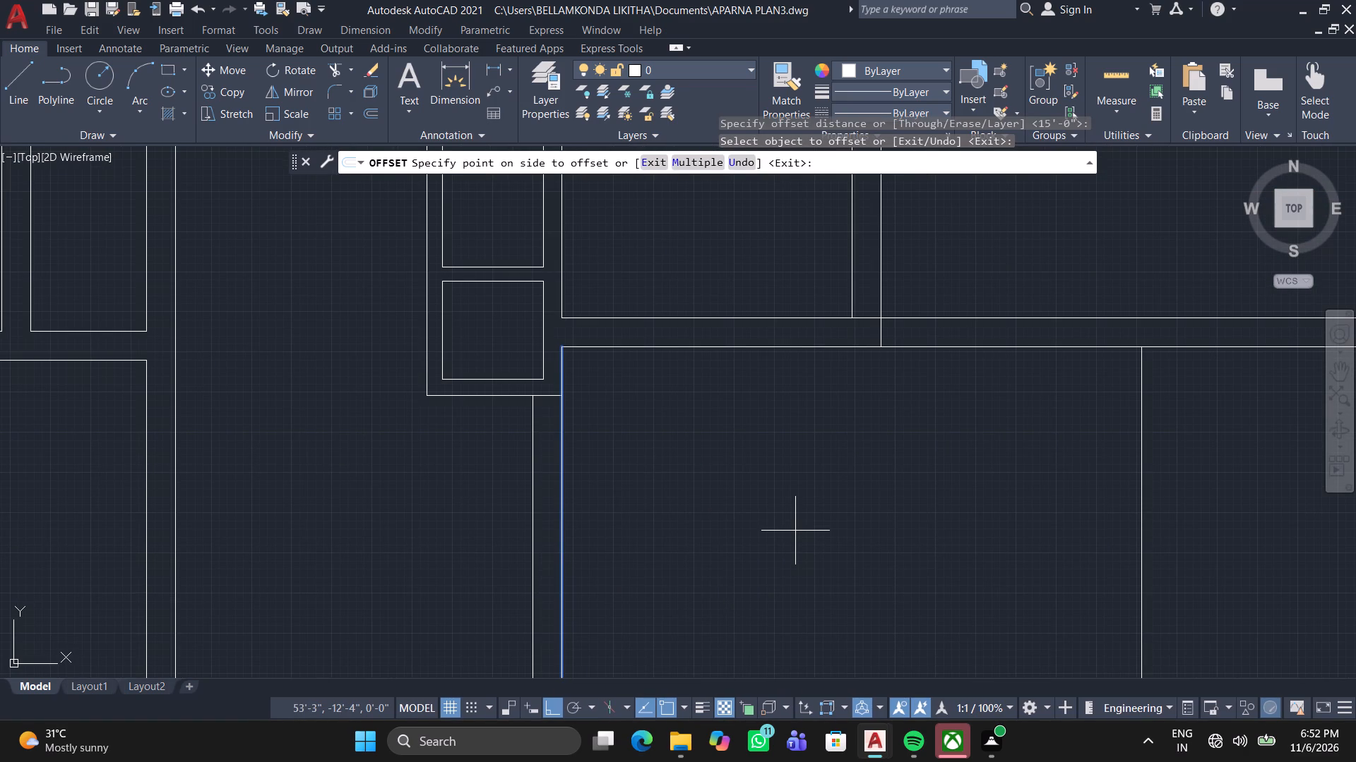
click(795, 531)
scroll(844, 509, down, 3)
middle_drag(844, 507, 844, 488)
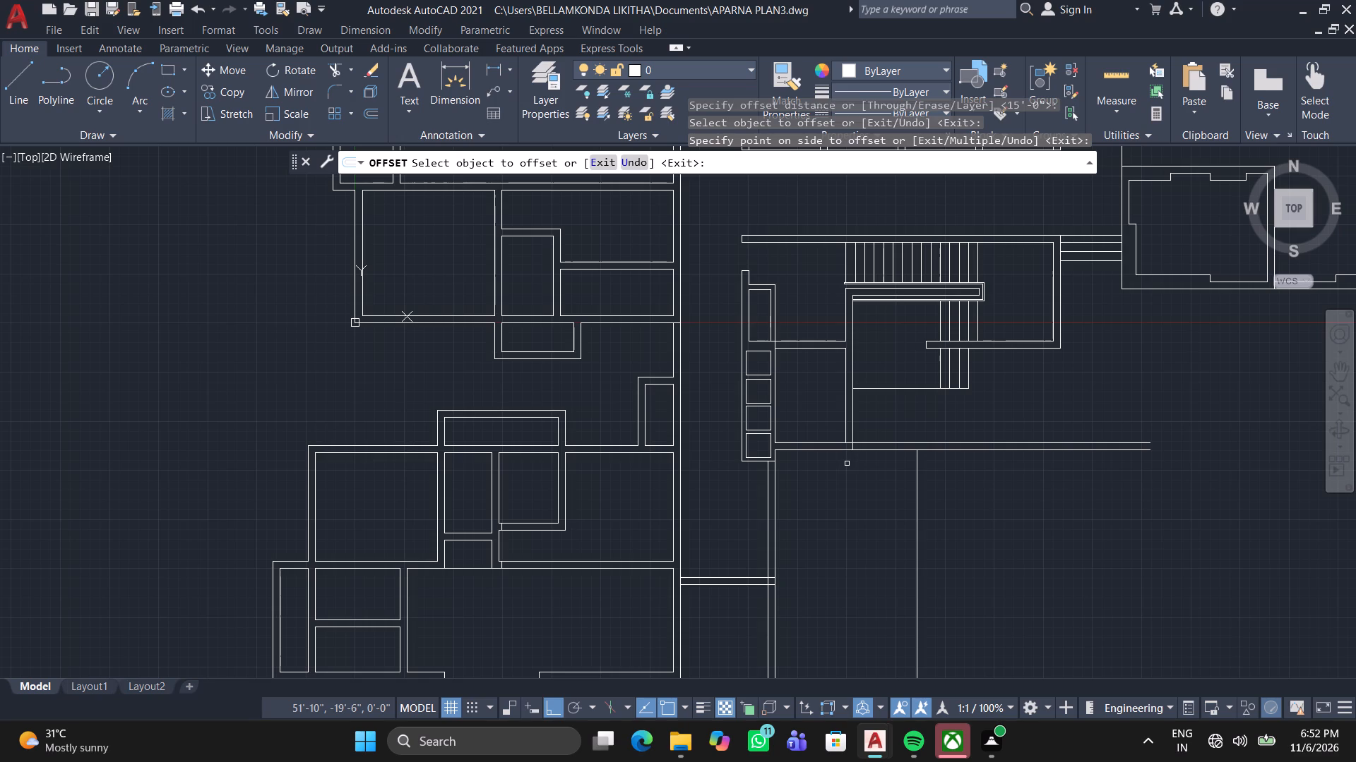
key(space)
Offset the south line of the long east-running wall 11' to the south.
key(space)
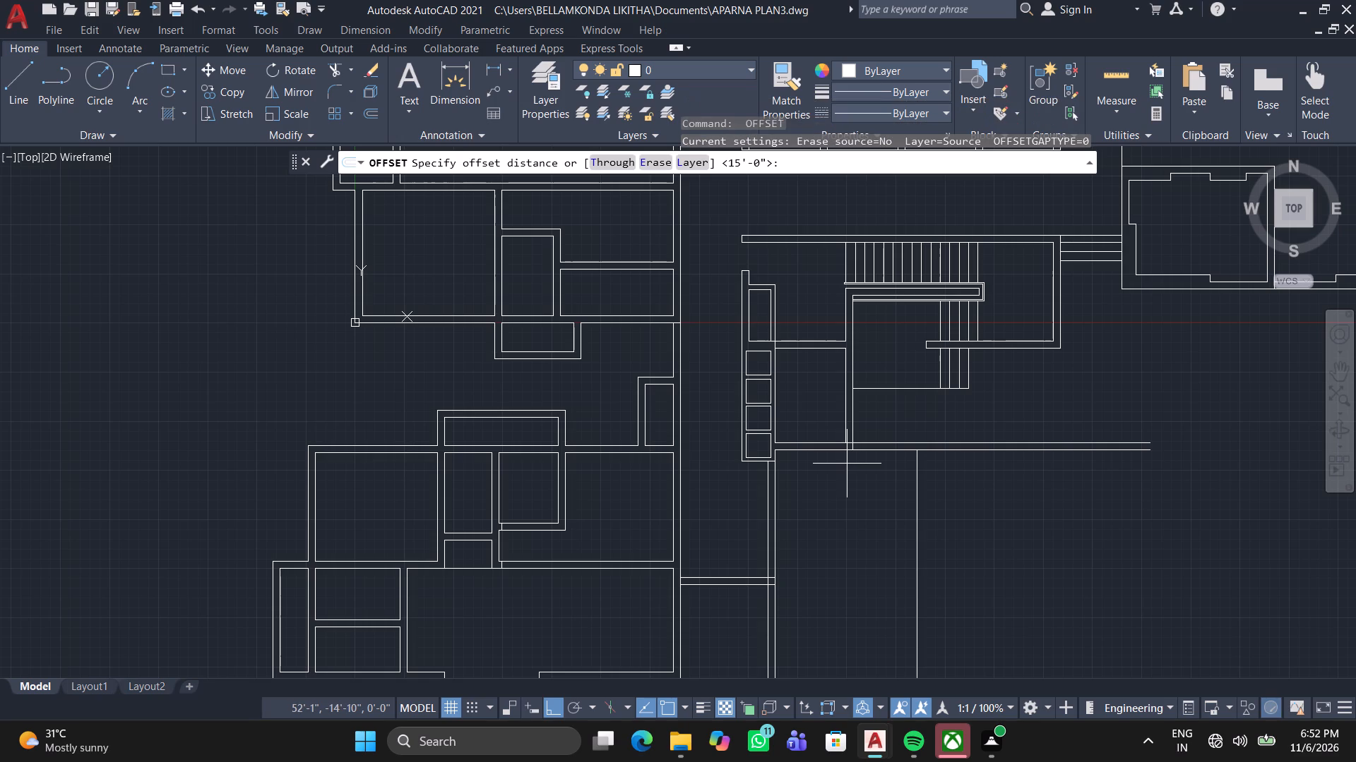
text(11')
key(Return)
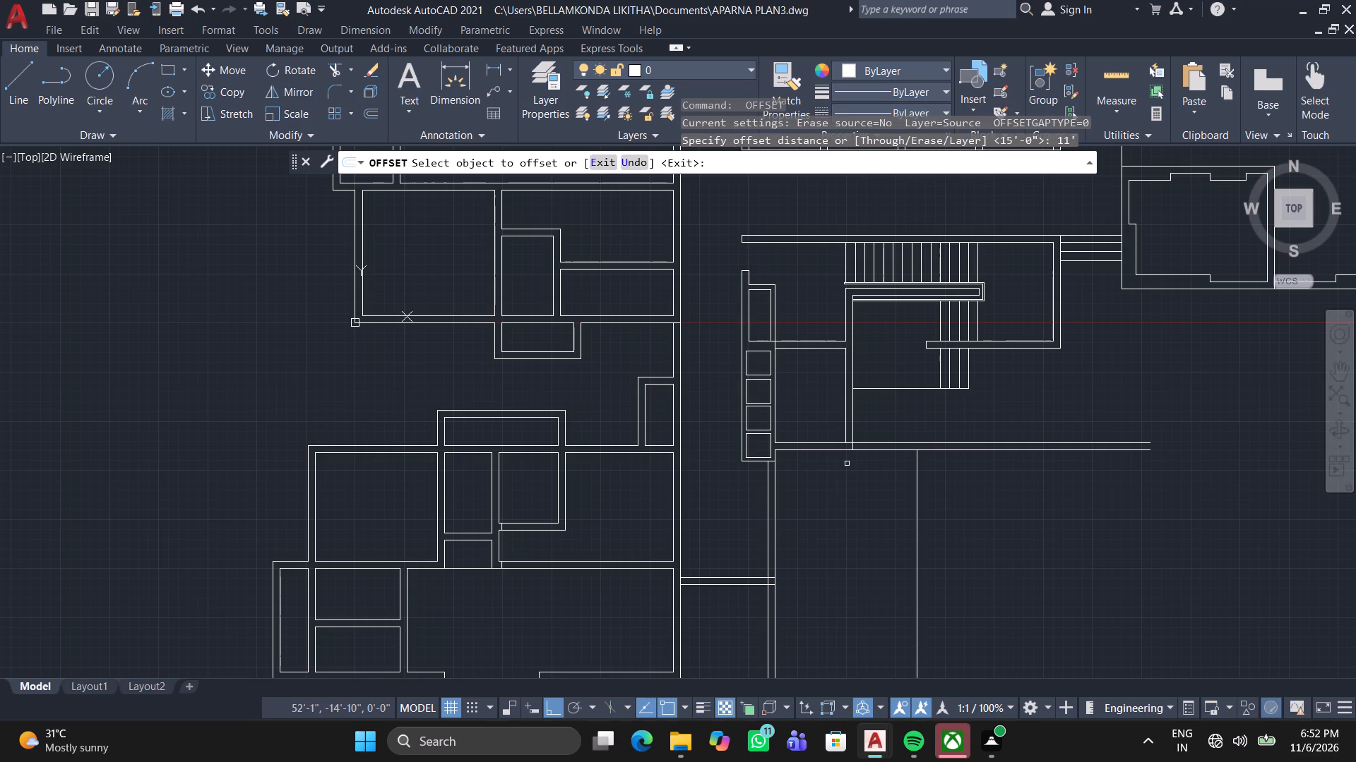
scroll(863, 441, up, 2)
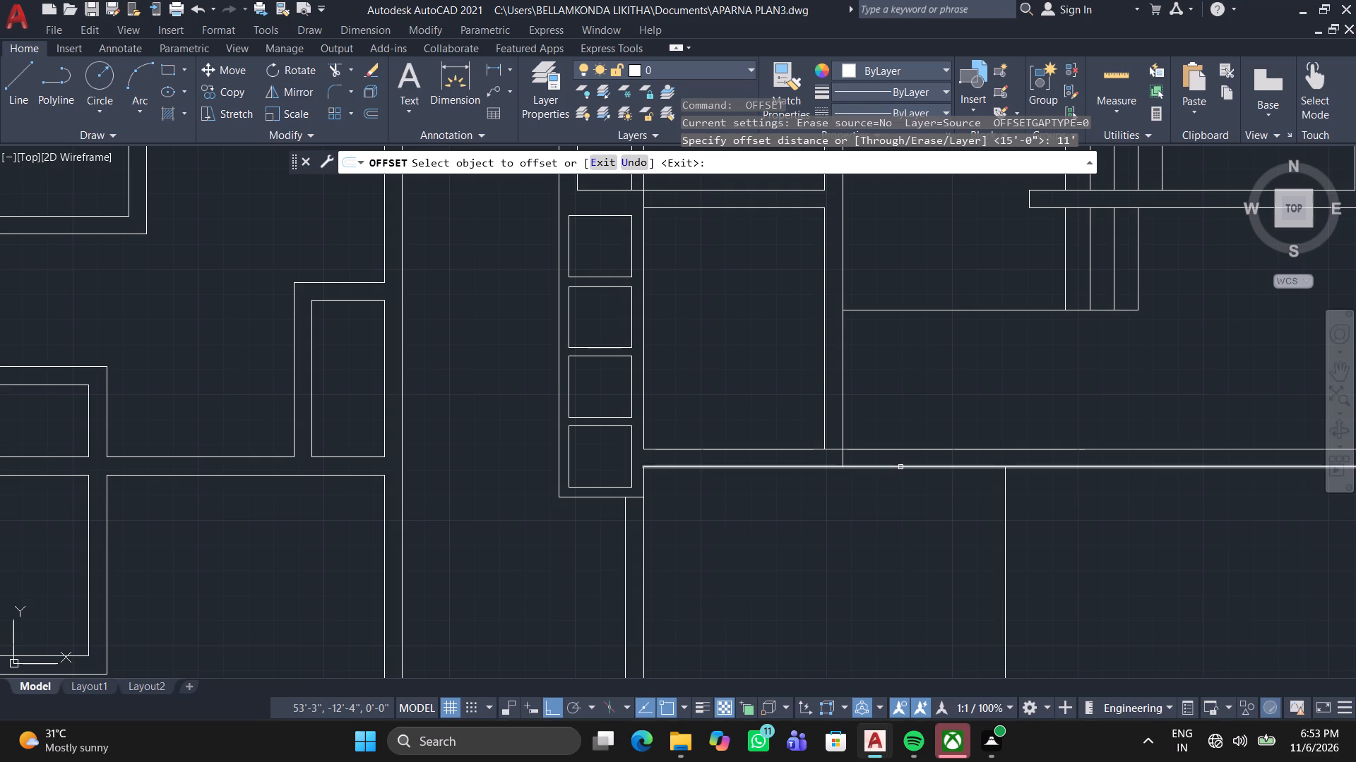
click(900, 467)
scroll(876, 615, down, 2)
middle_drag(870, 618, 826, 505)
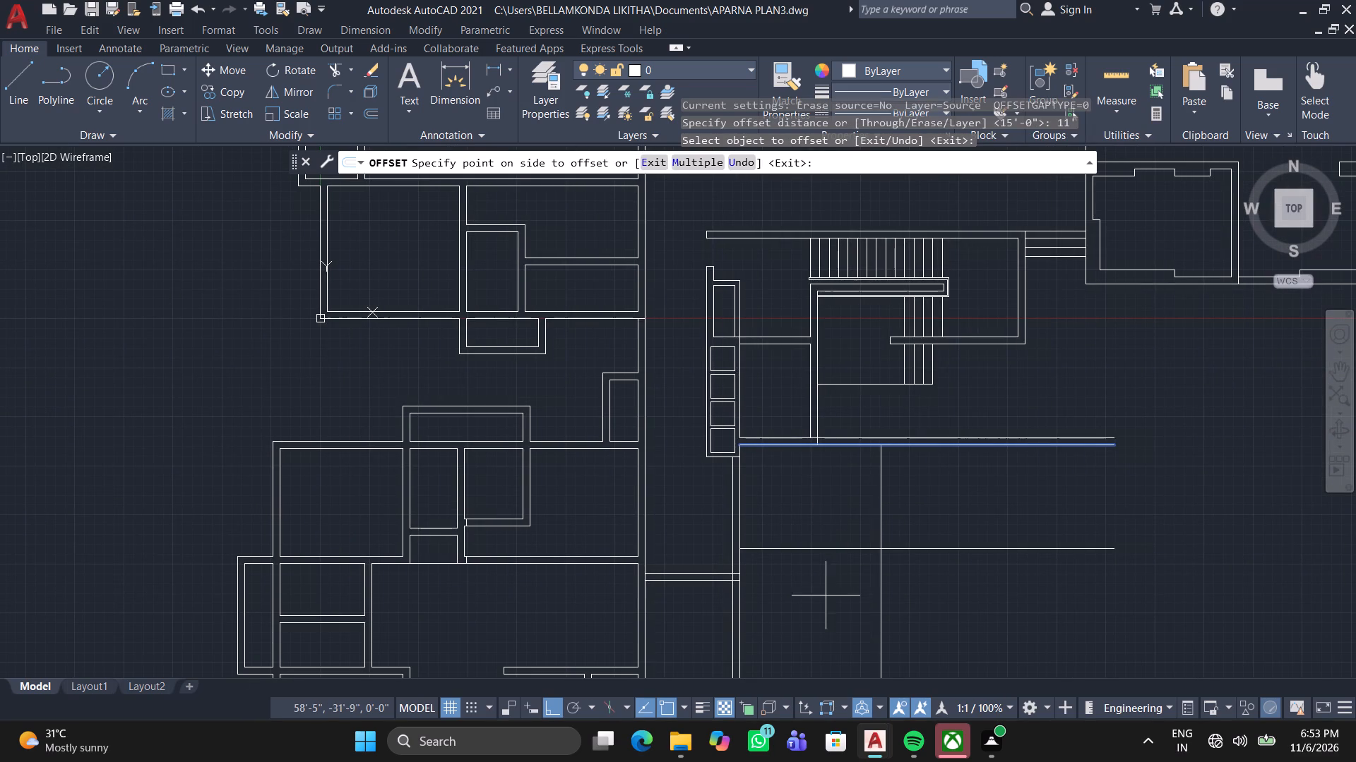
click(826, 596)
key(space)
Offset the new vertical line 9" east and the new horizontal line 9" south to form wall thickness.
key(space)
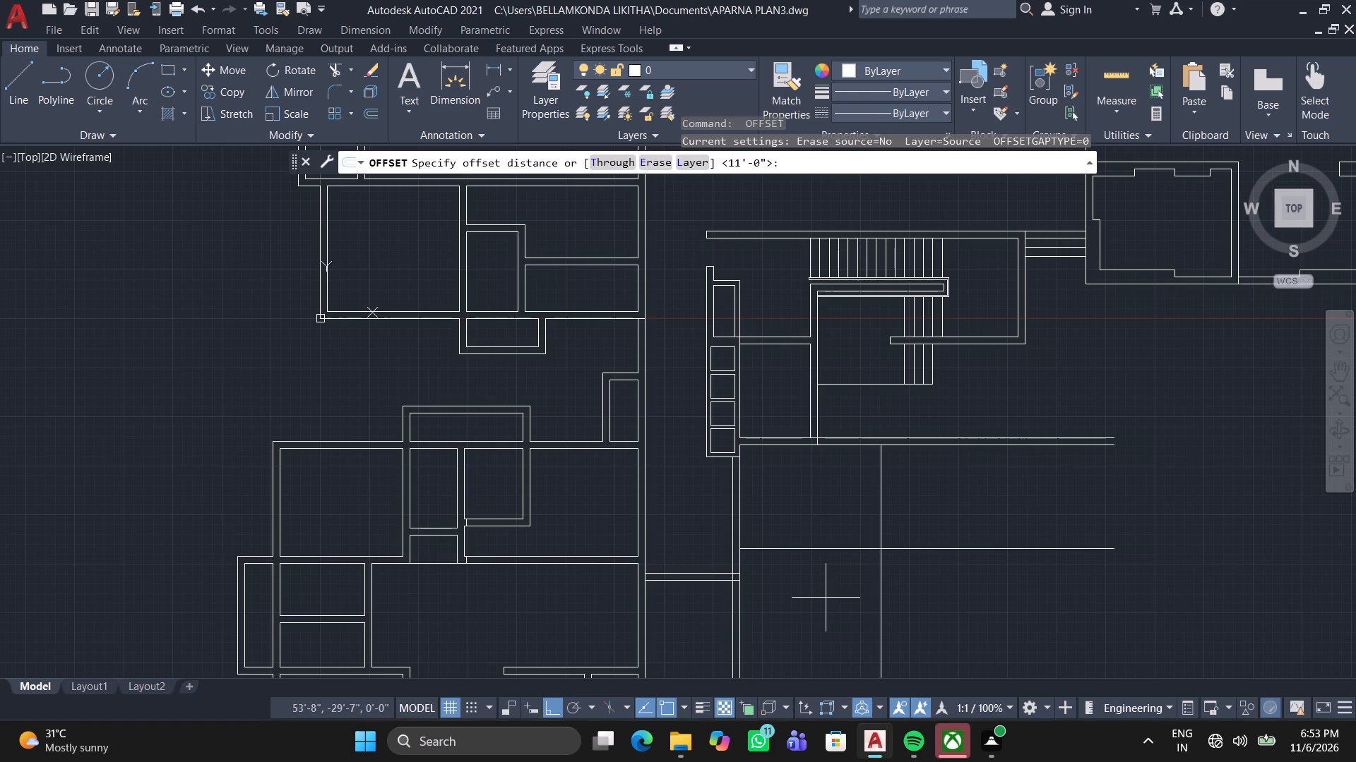
text(99)
key(BackSpace)
key(Return)
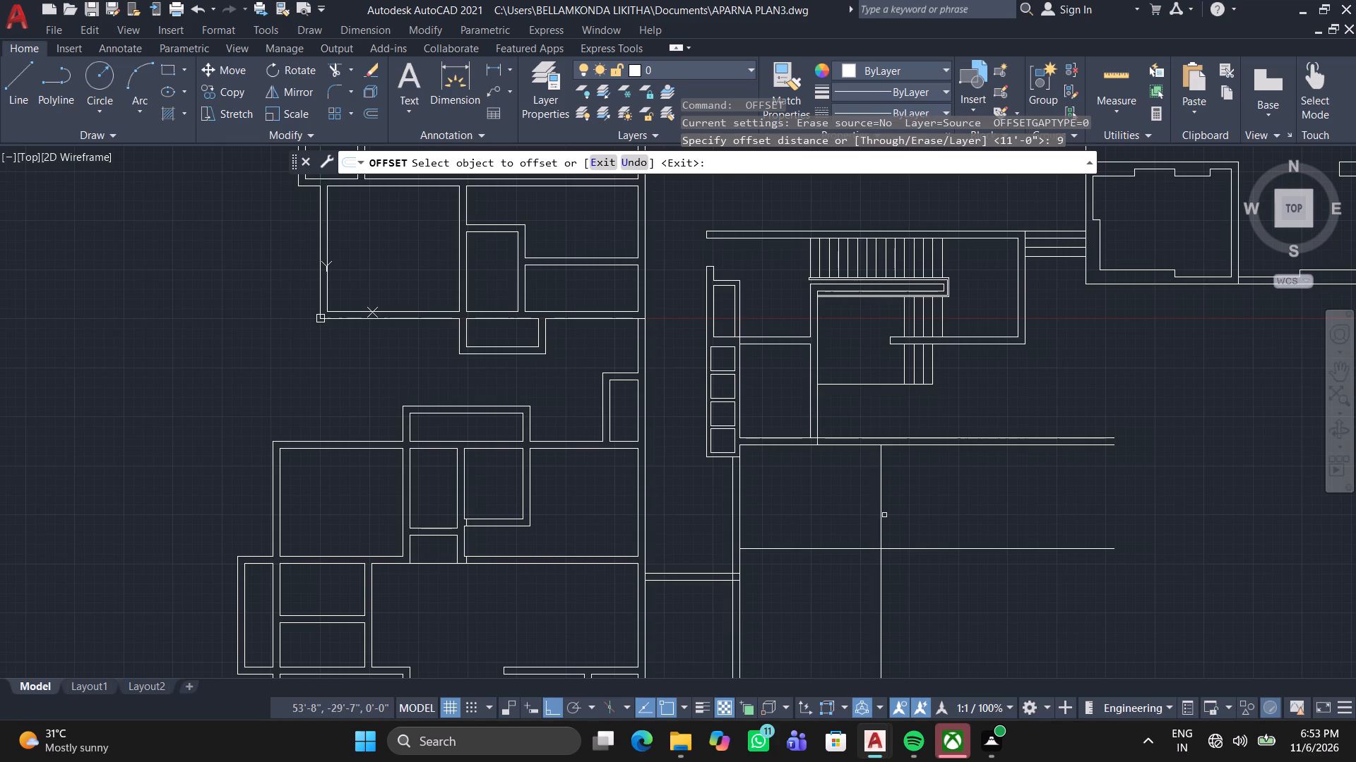
click(881, 512)
click(955, 512)
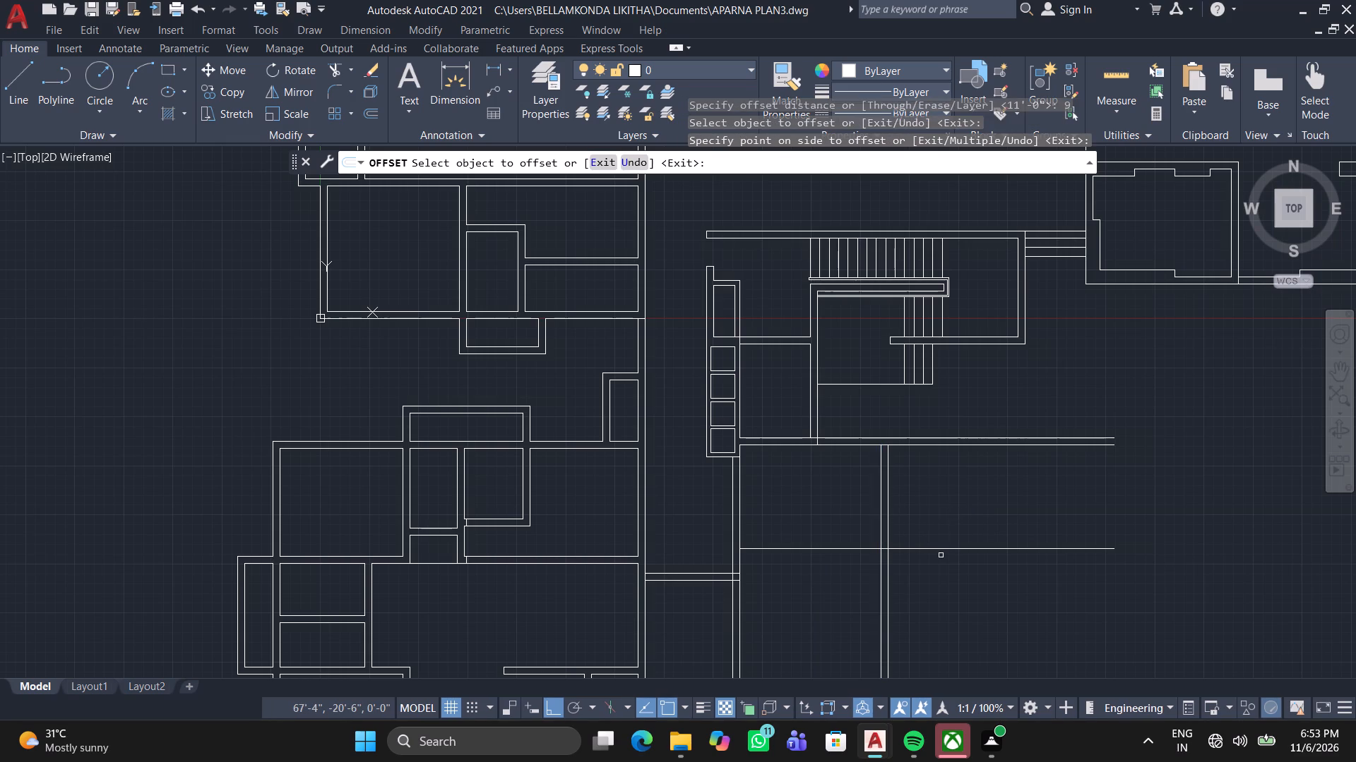
click(947, 549)
click(947, 617)
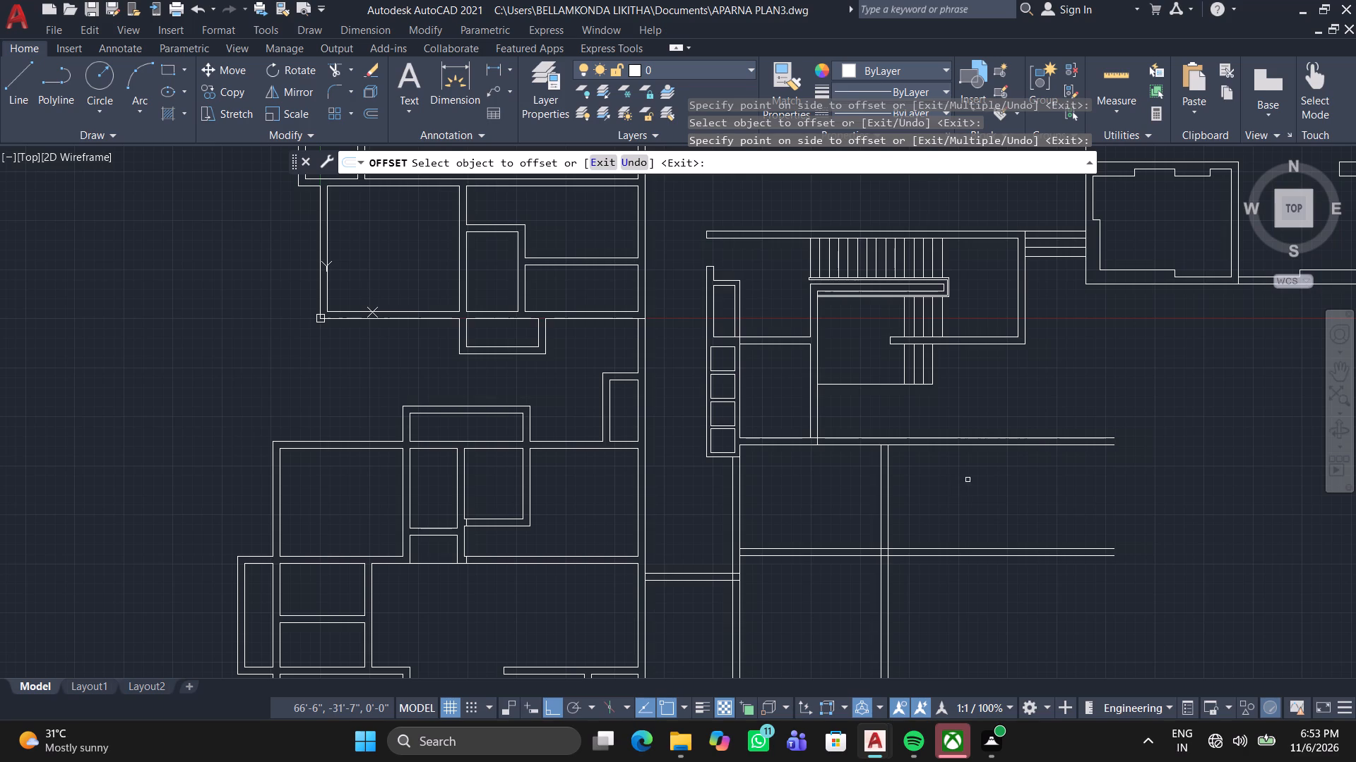
scroll(968, 471, up, 1)
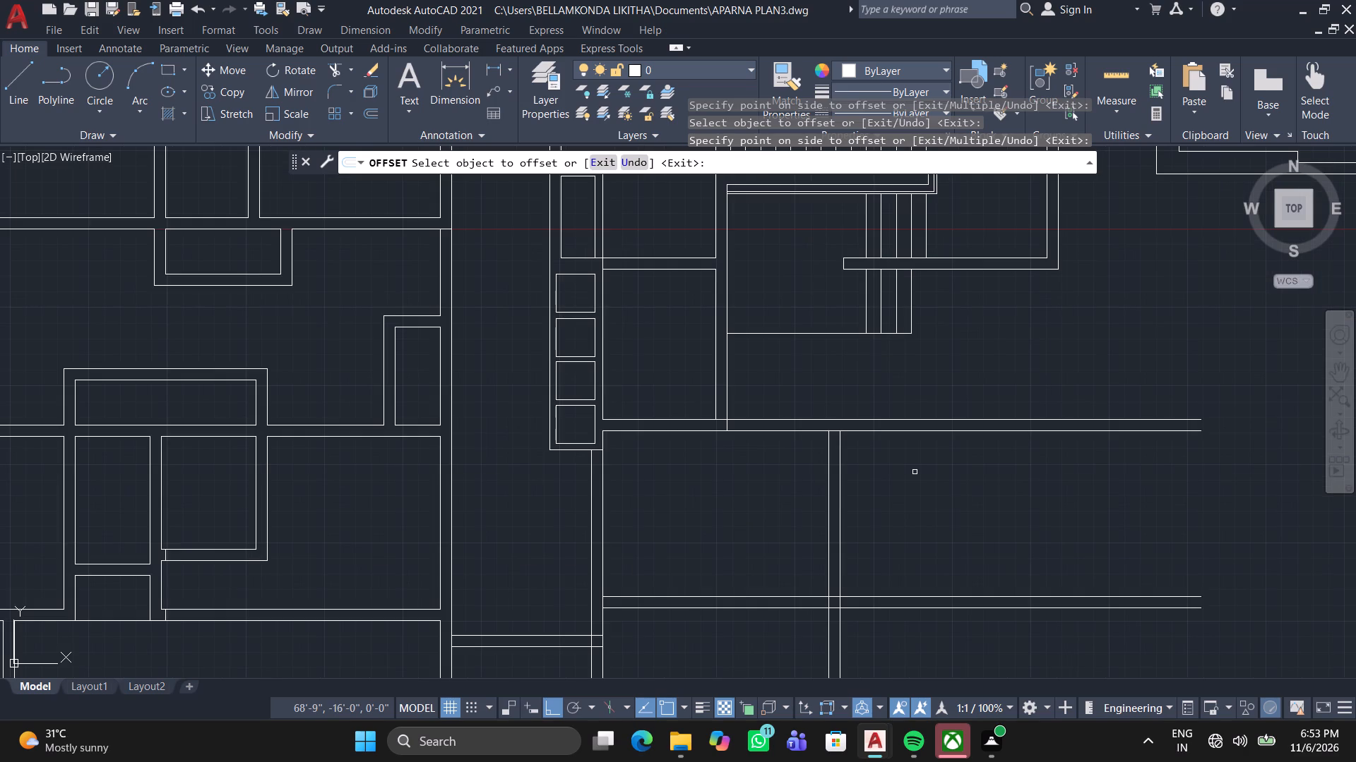
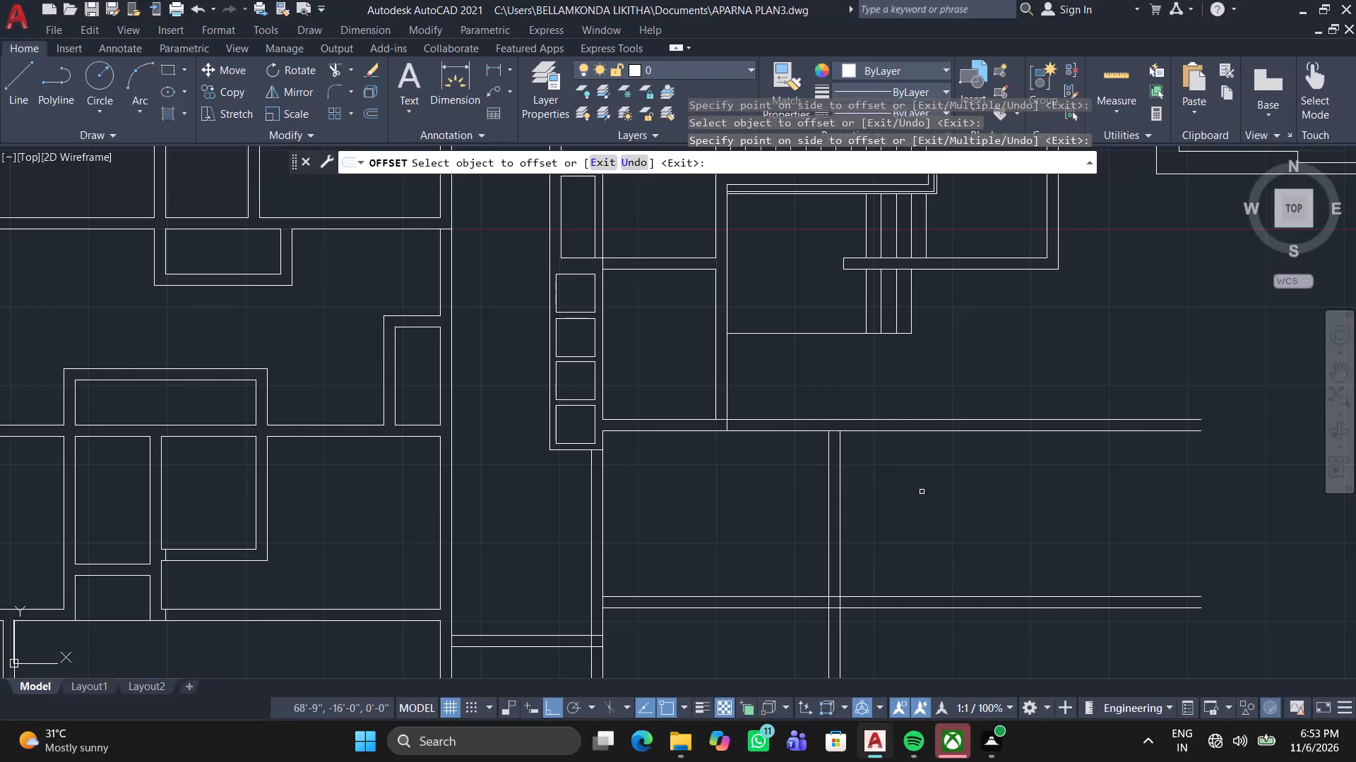
Offset the right face line of the vertical wall below the staircase area 8' to the right.
key(space)
key(space)
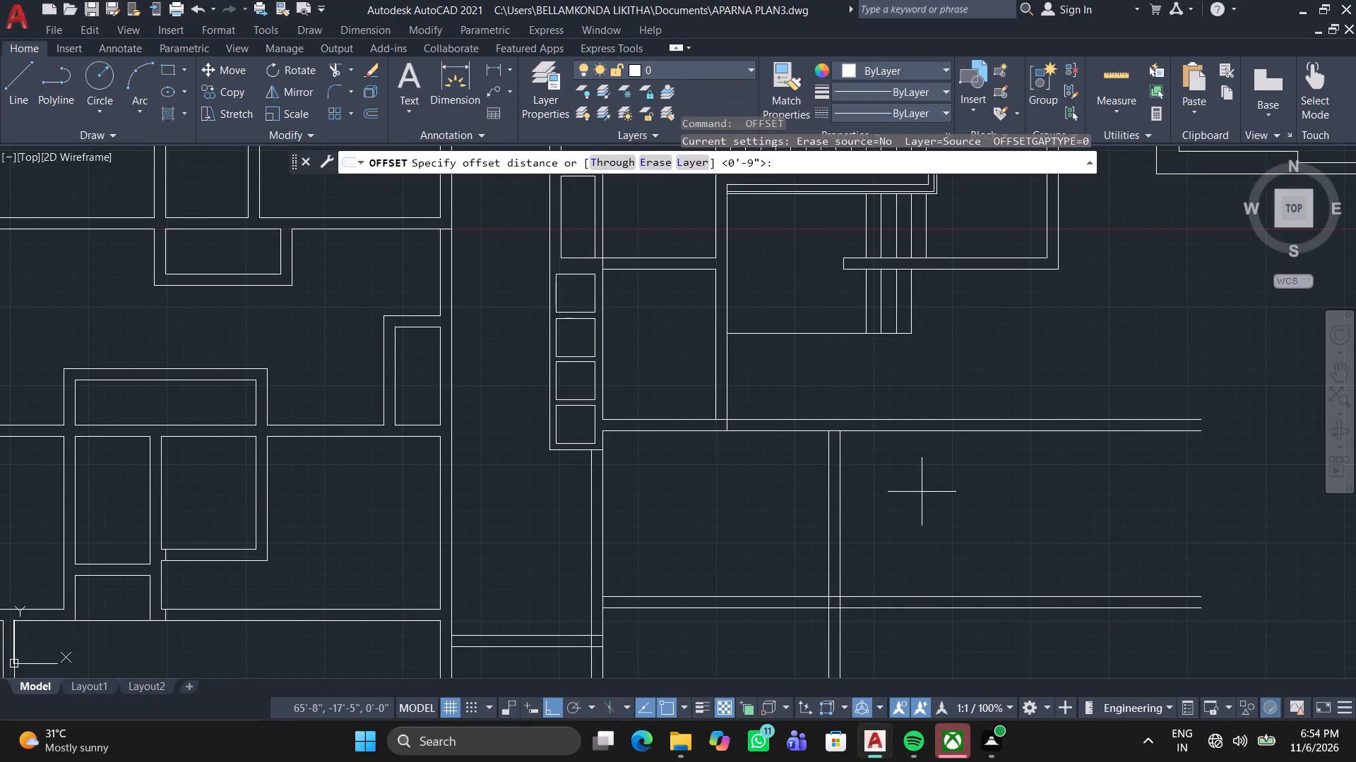
key(8)
key(apostrophe)
key(Return)
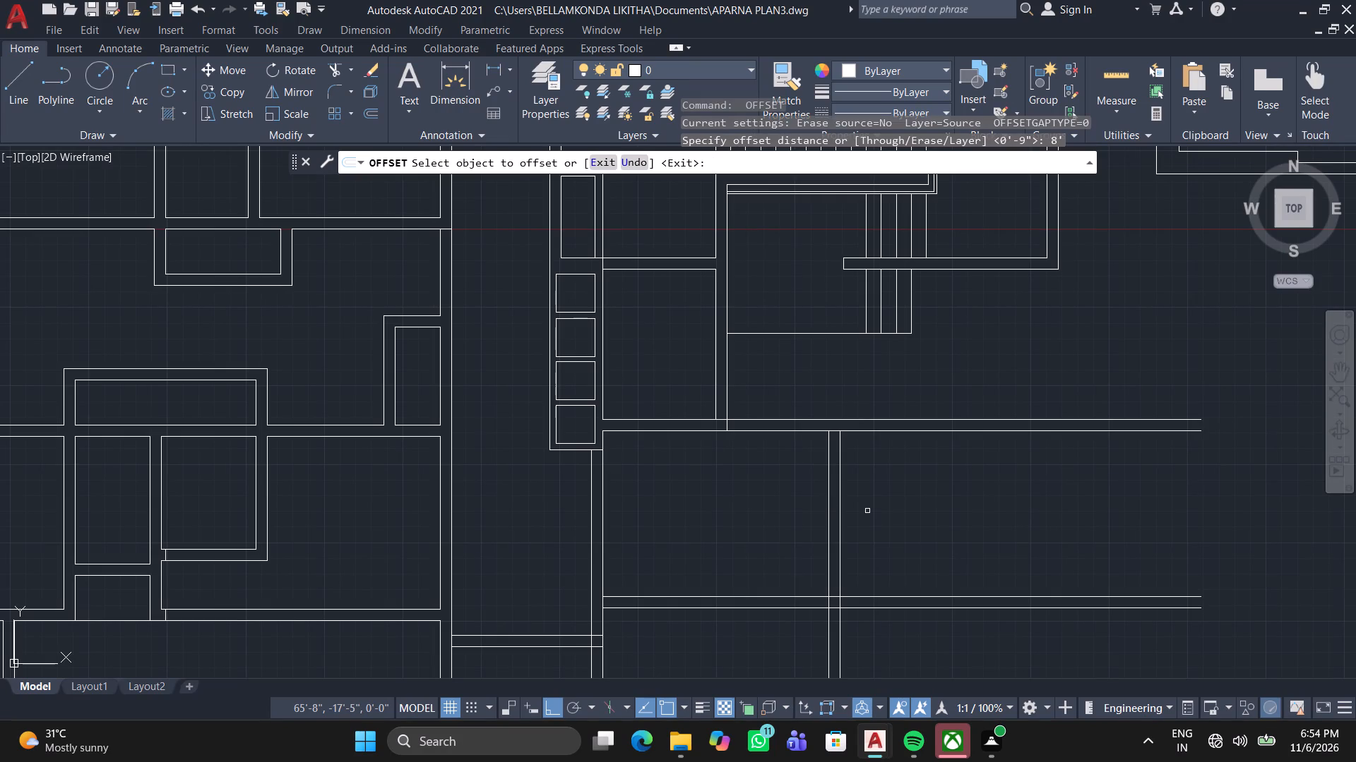
click(838, 507)
click(936, 497)
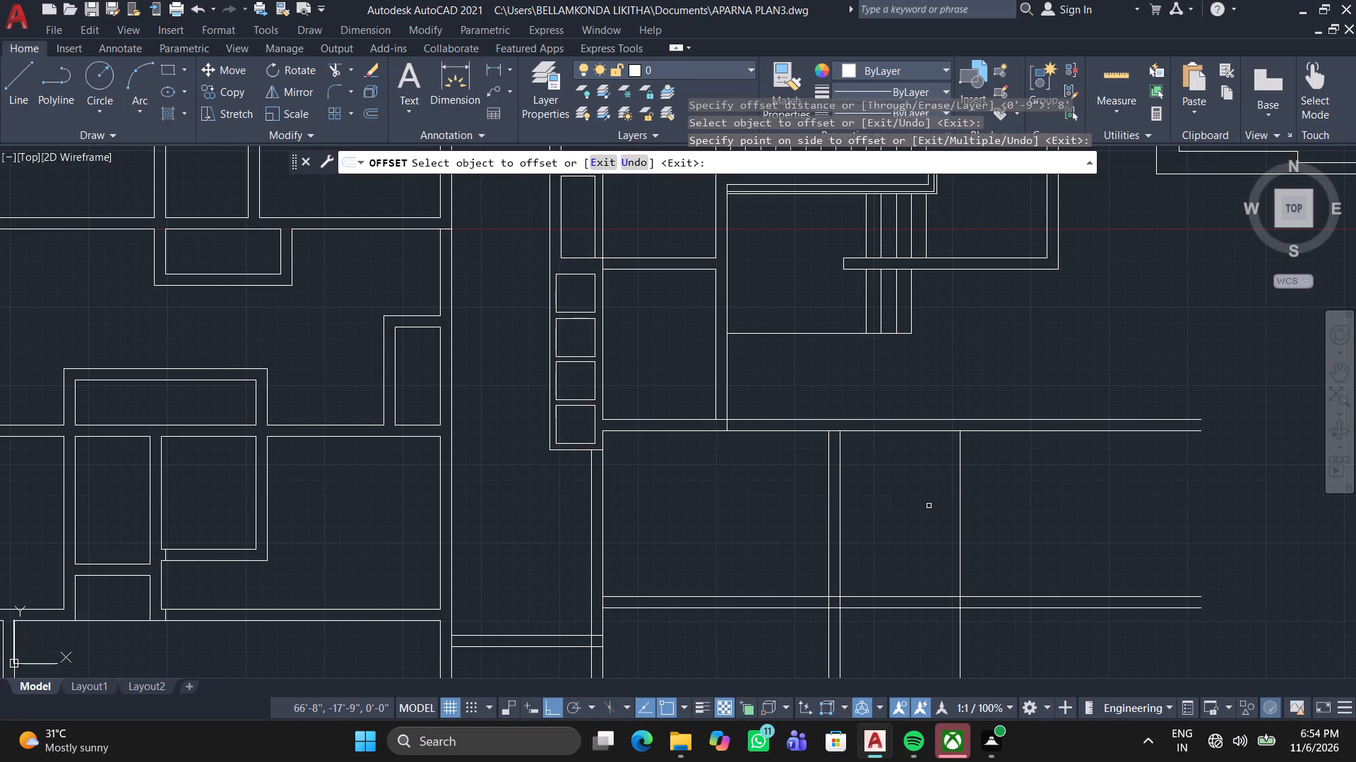
key(space)
Offset the lower line of the long horizontal wall below the staircase 6'6" downward.
key(space)
text(6'6)
key(Return)
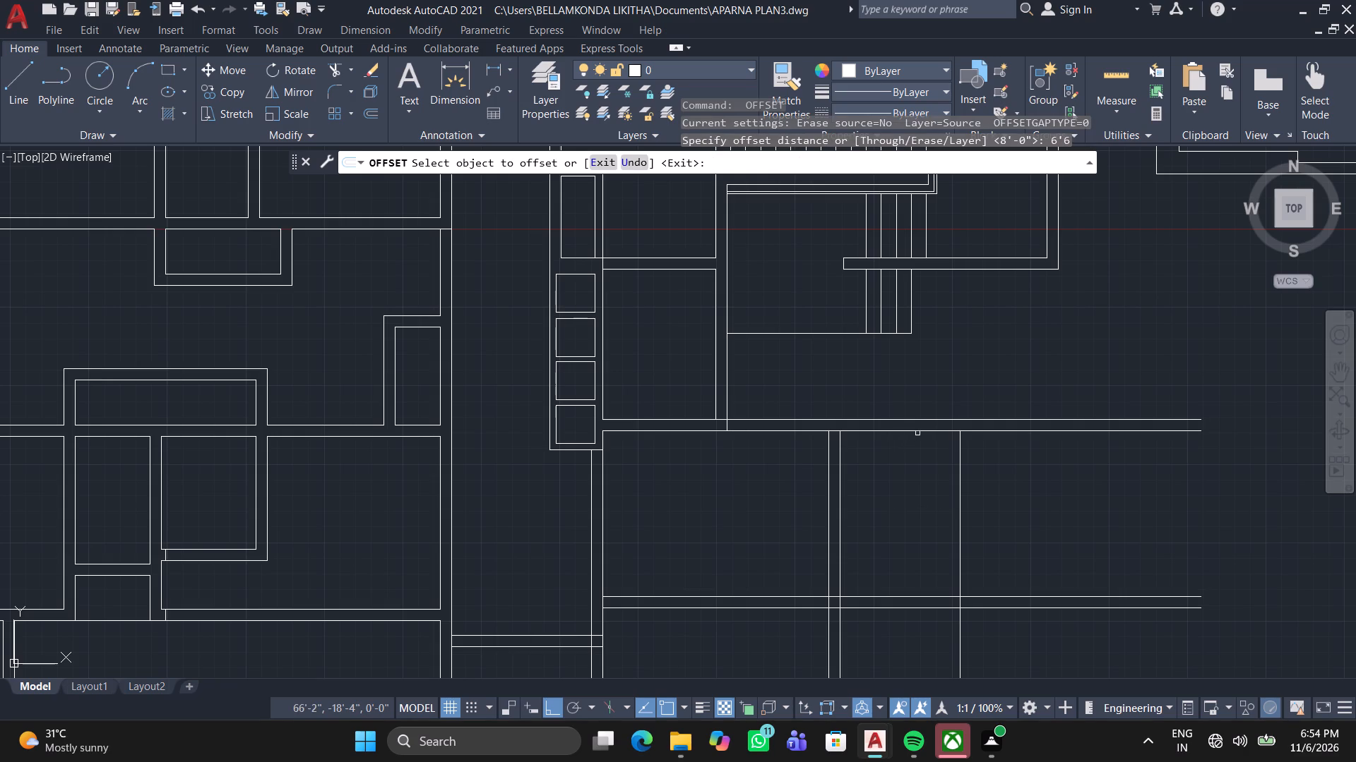
click(913, 430)
click(907, 509)
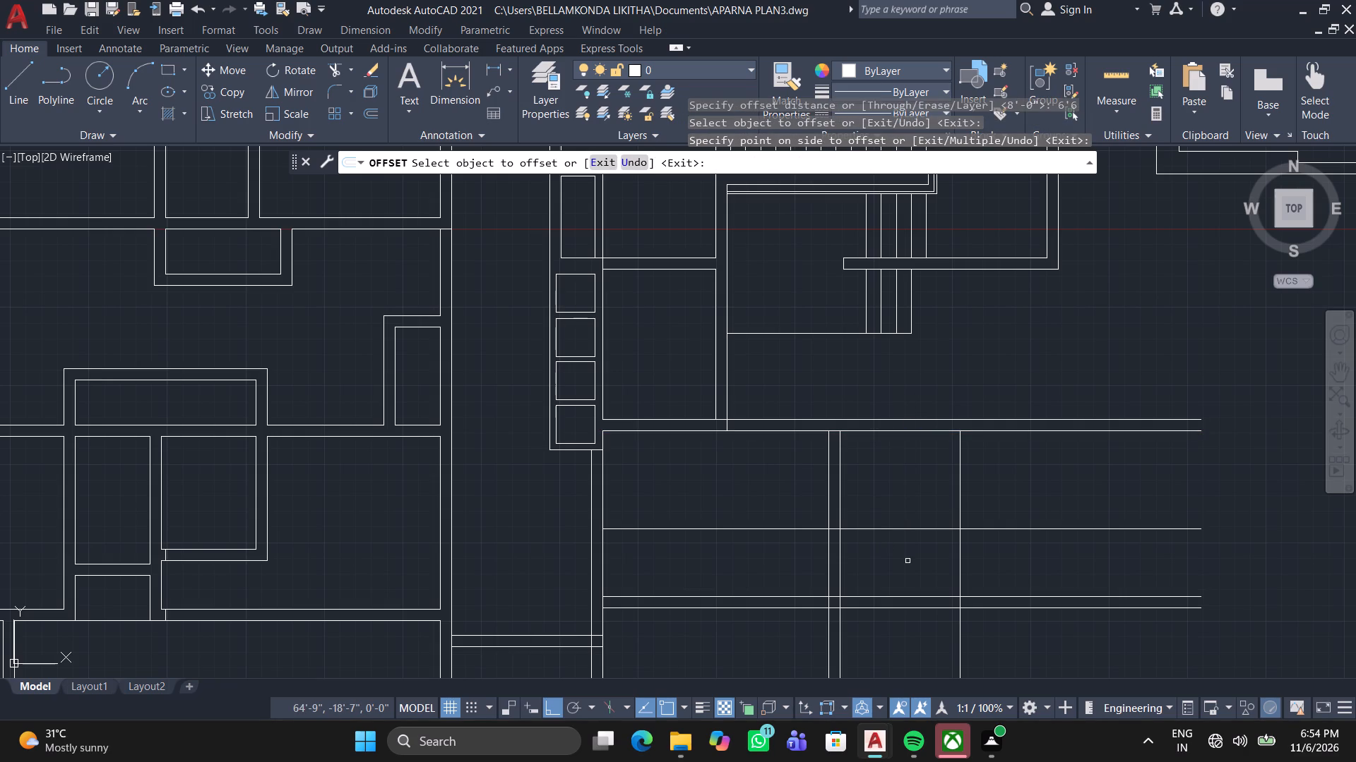
key(space)
Offset the same vertical wall's right face line 4' to the right.
key(space)
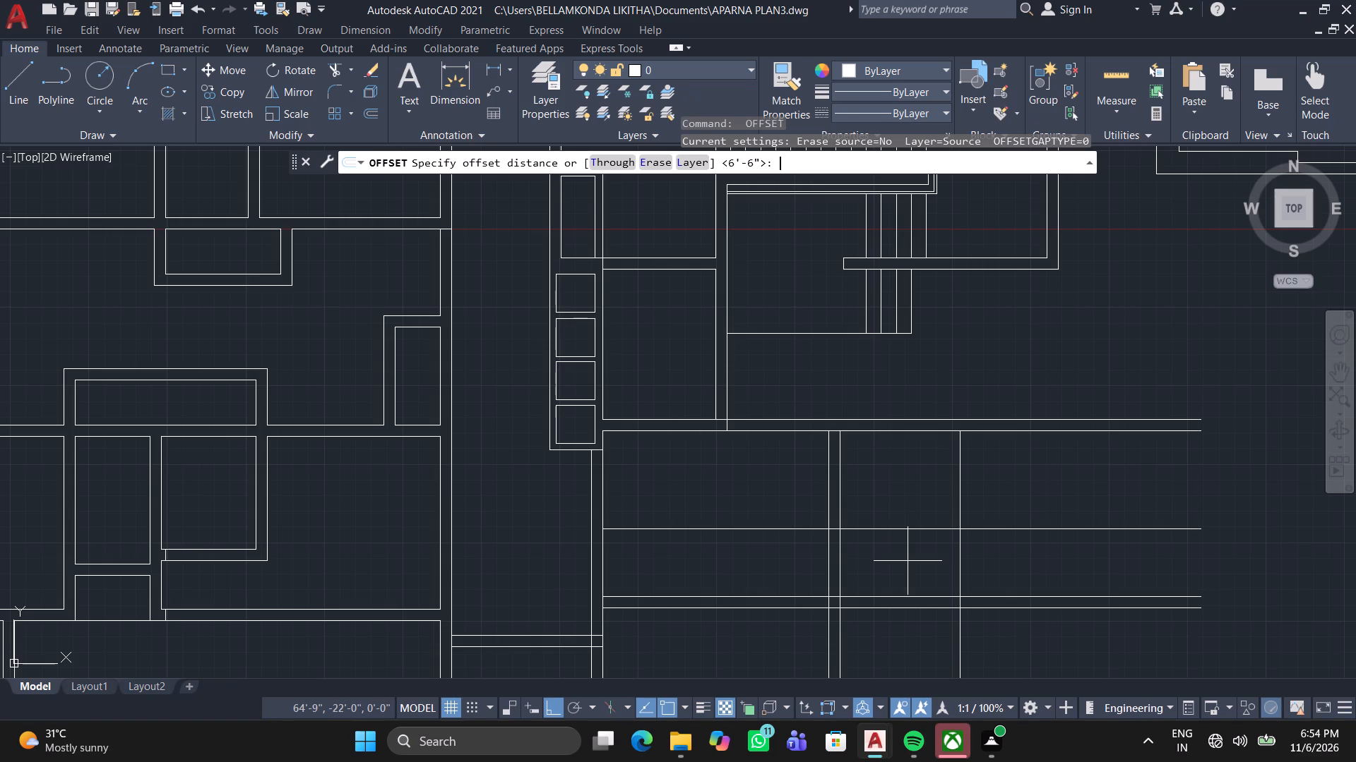
key(4)
key(apostrophe)
key(Return)
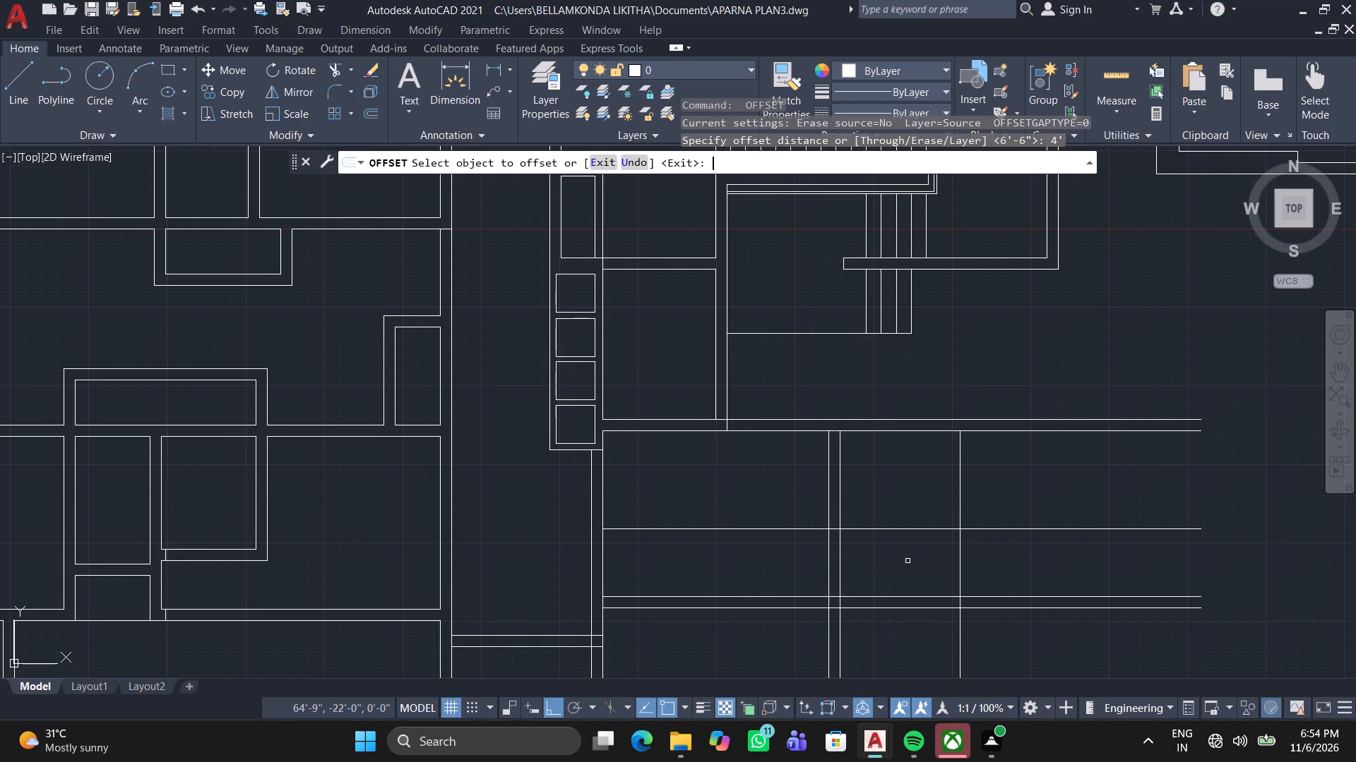
click(838, 567)
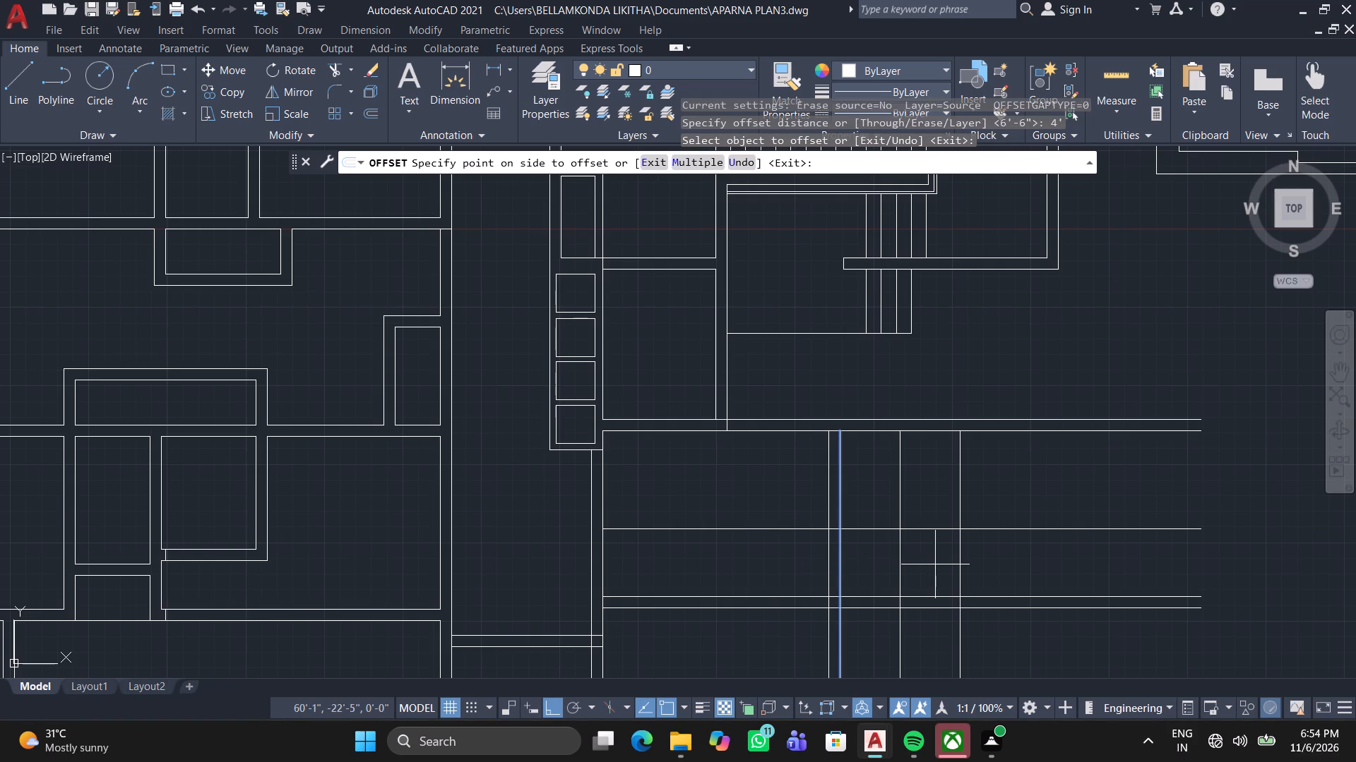
click(935, 564)
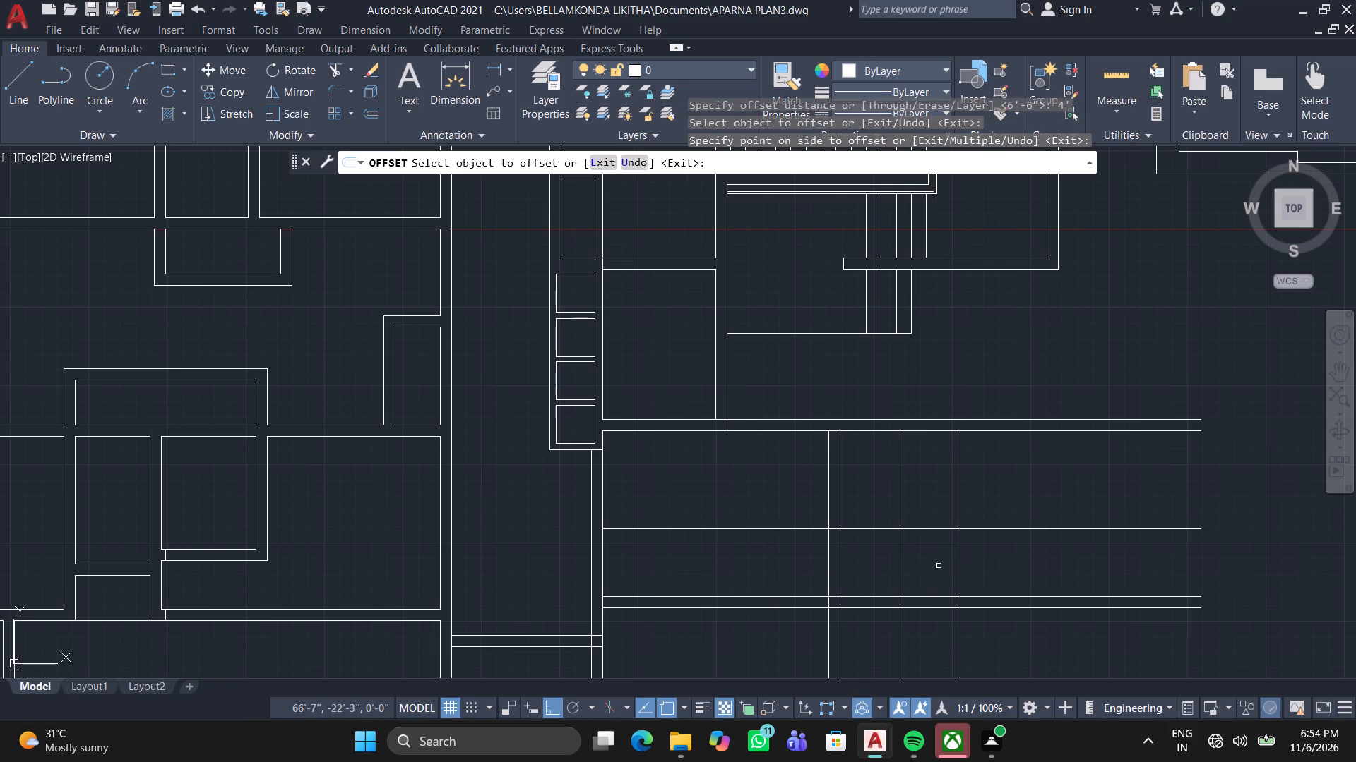
key(space)
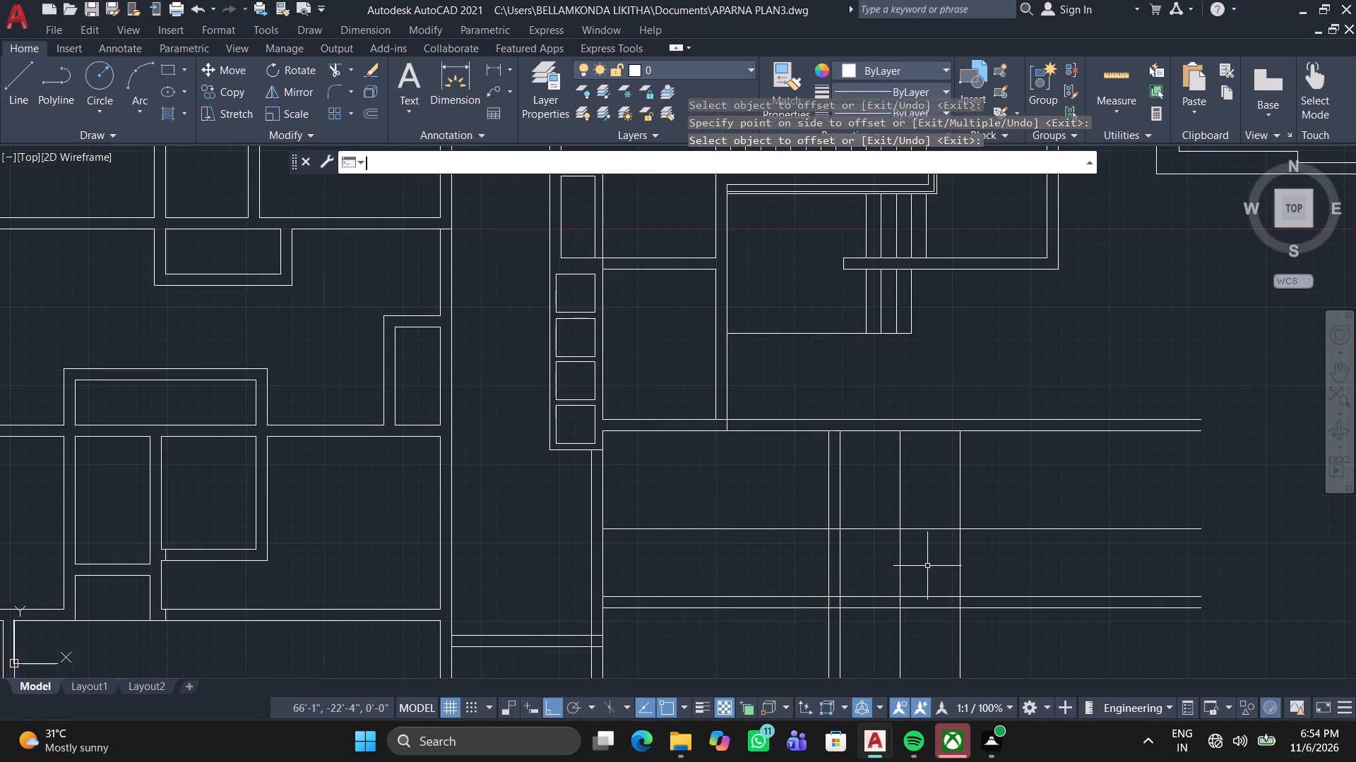
Offset the new horizontal line 9" downward and the two new vertical lines 9" to the right to form wall thicknesses.
key(space)
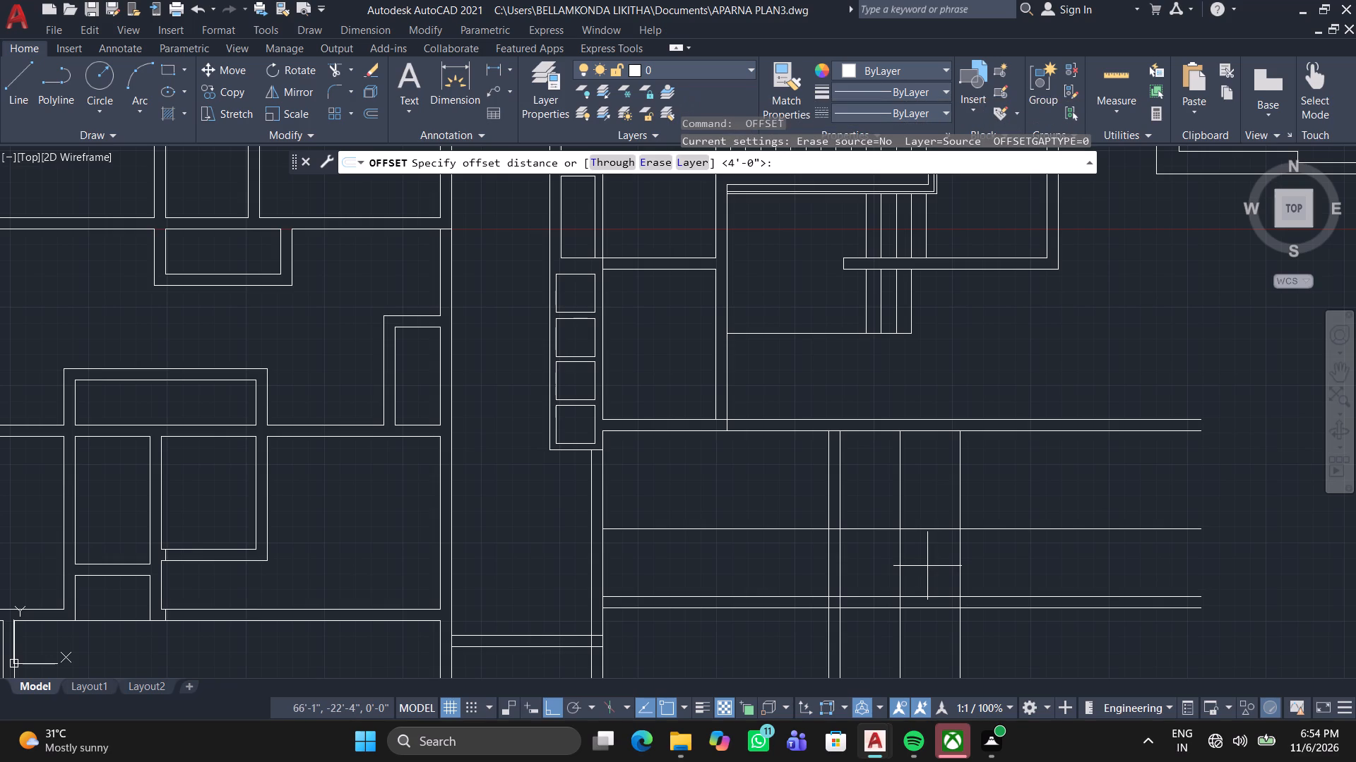
key(9)
key(Return)
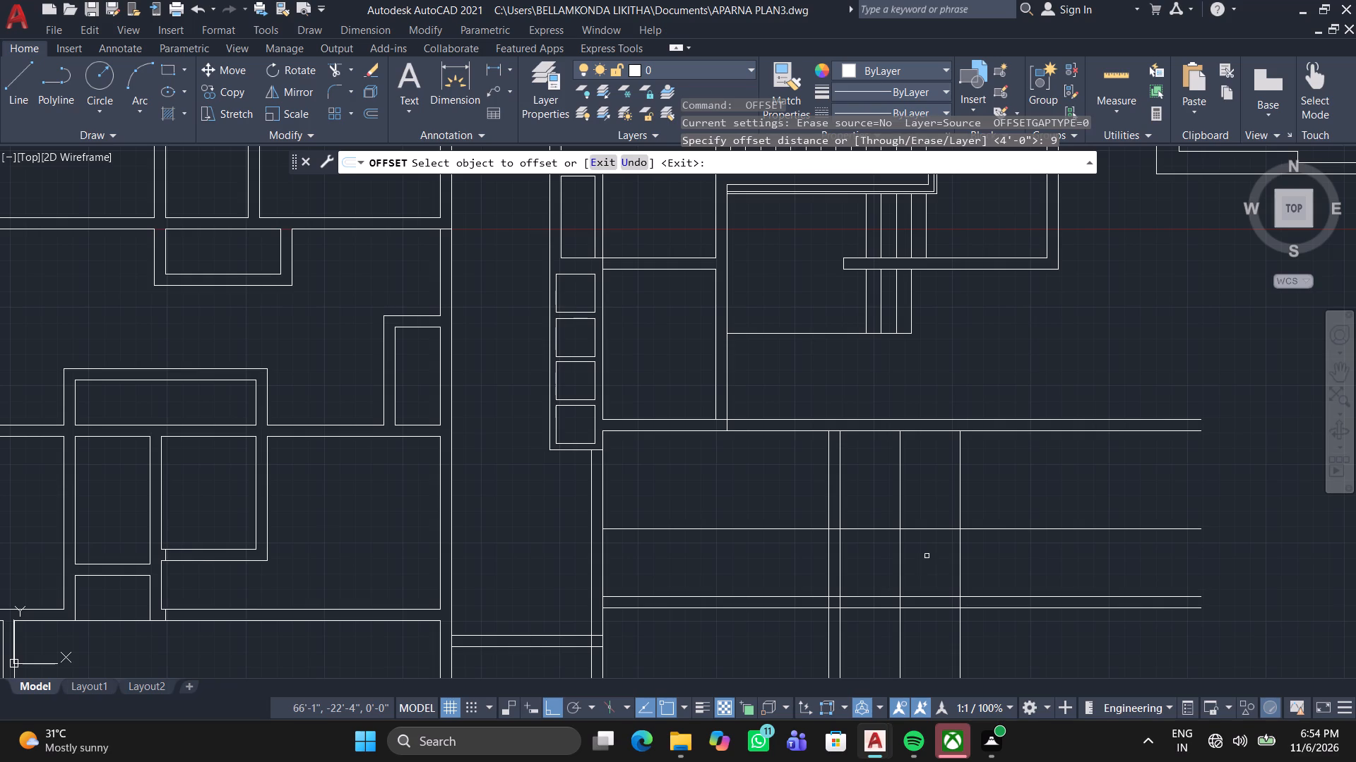
click(922, 526)
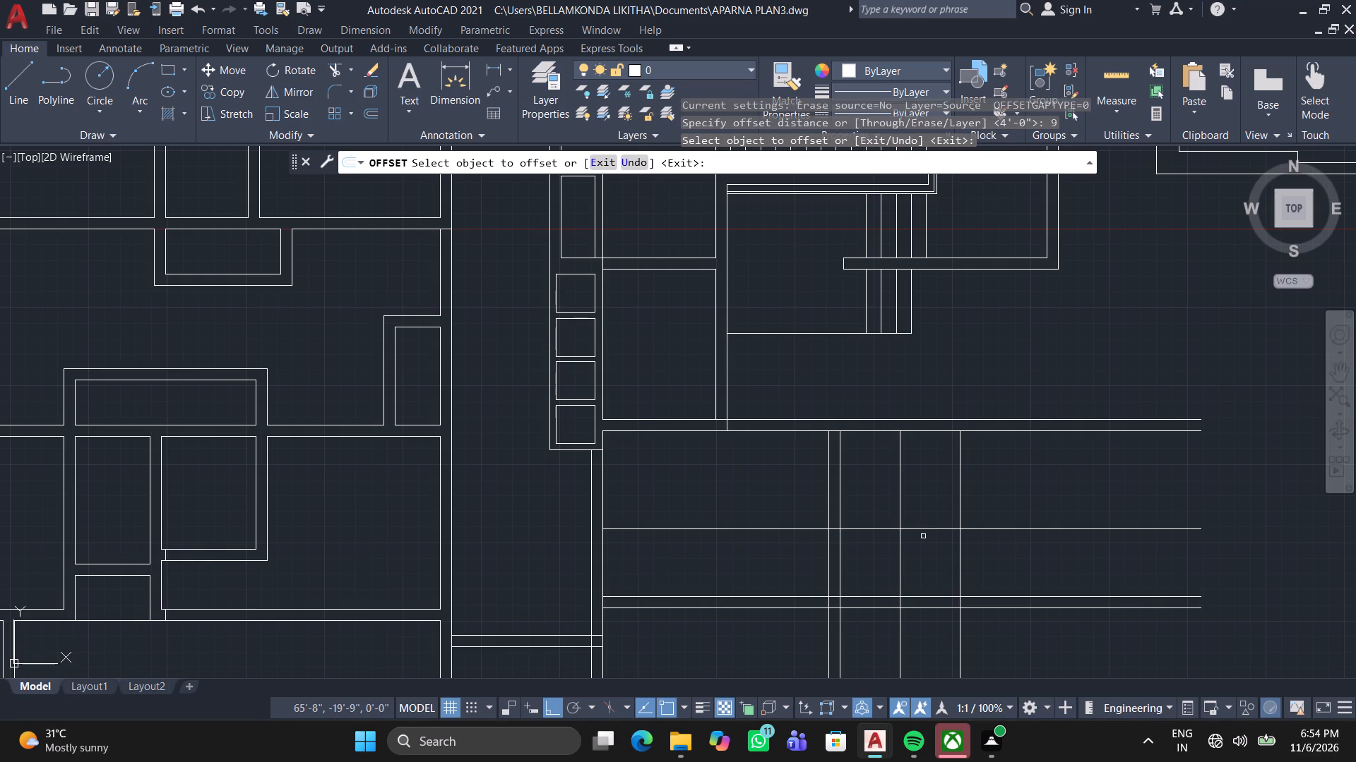
click(929, 526)
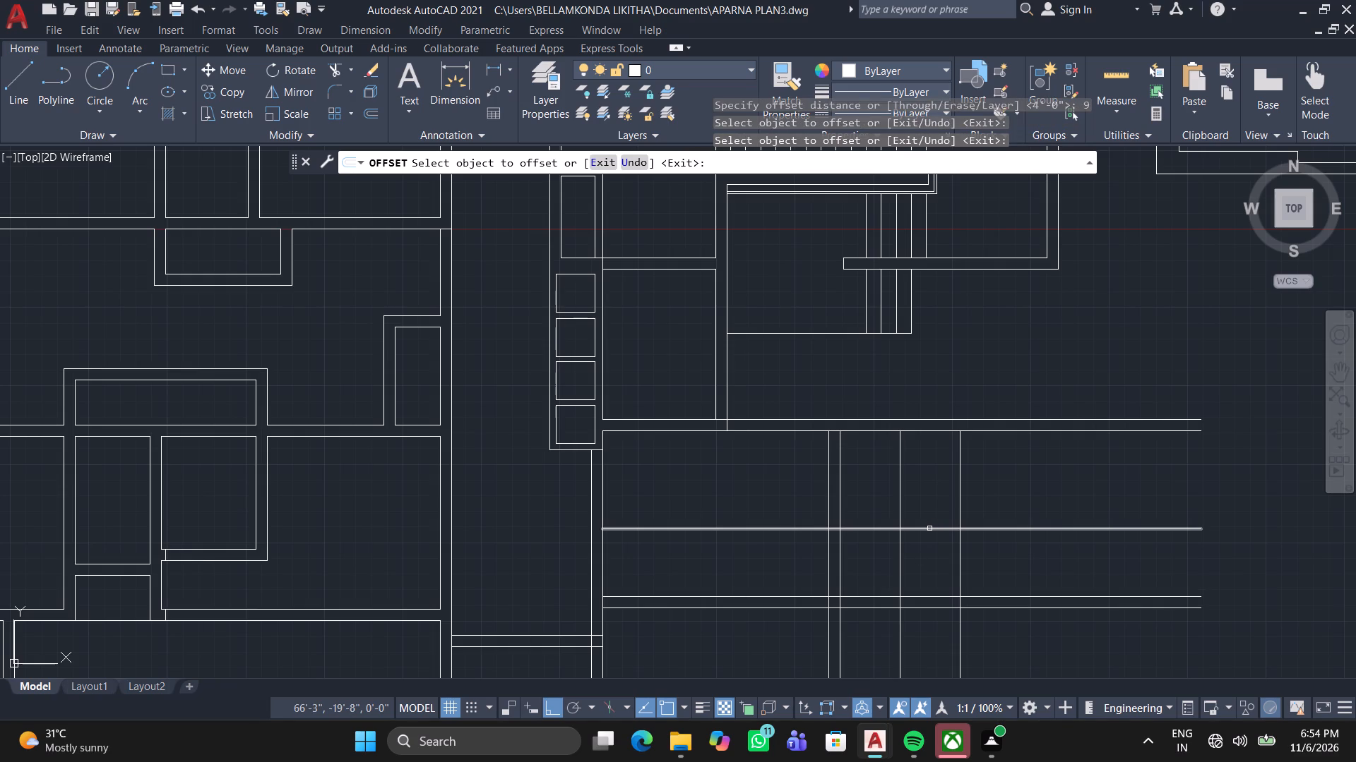
click(929, 528)
click(932, 576)
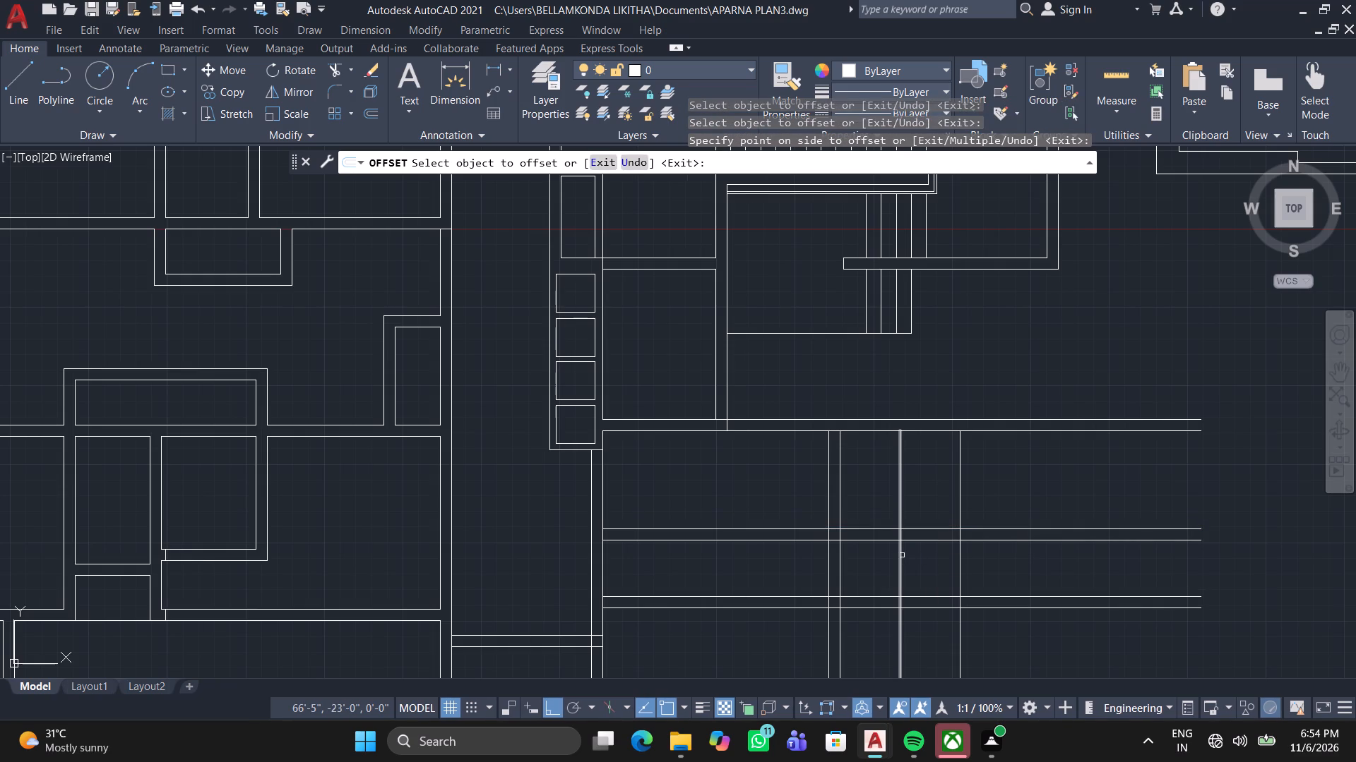
click(902, 555)
click(956, 555)
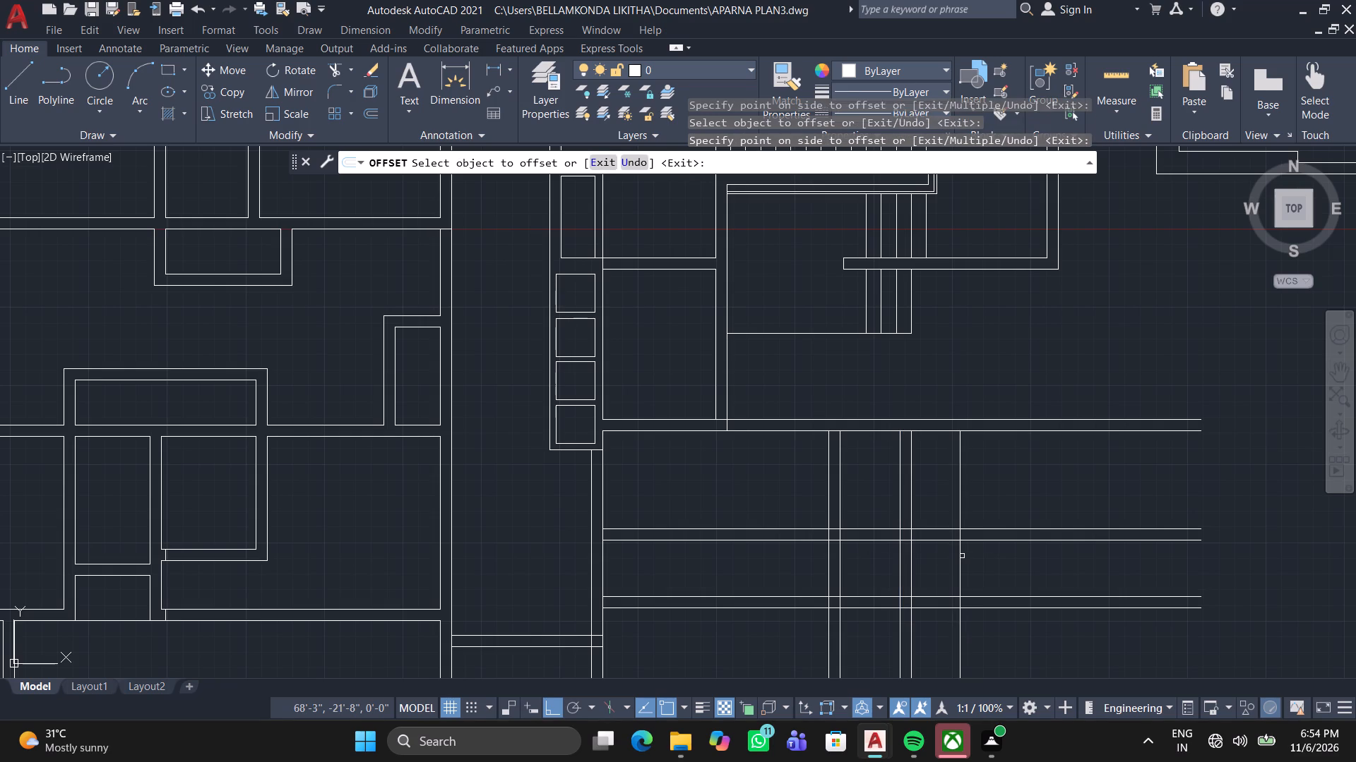
click(958, 558)
click(996, 557)
Trim the middle vertical wall's two lines between the long upper horizontal wall and the new horizontal wall below it.
click(336, 68)
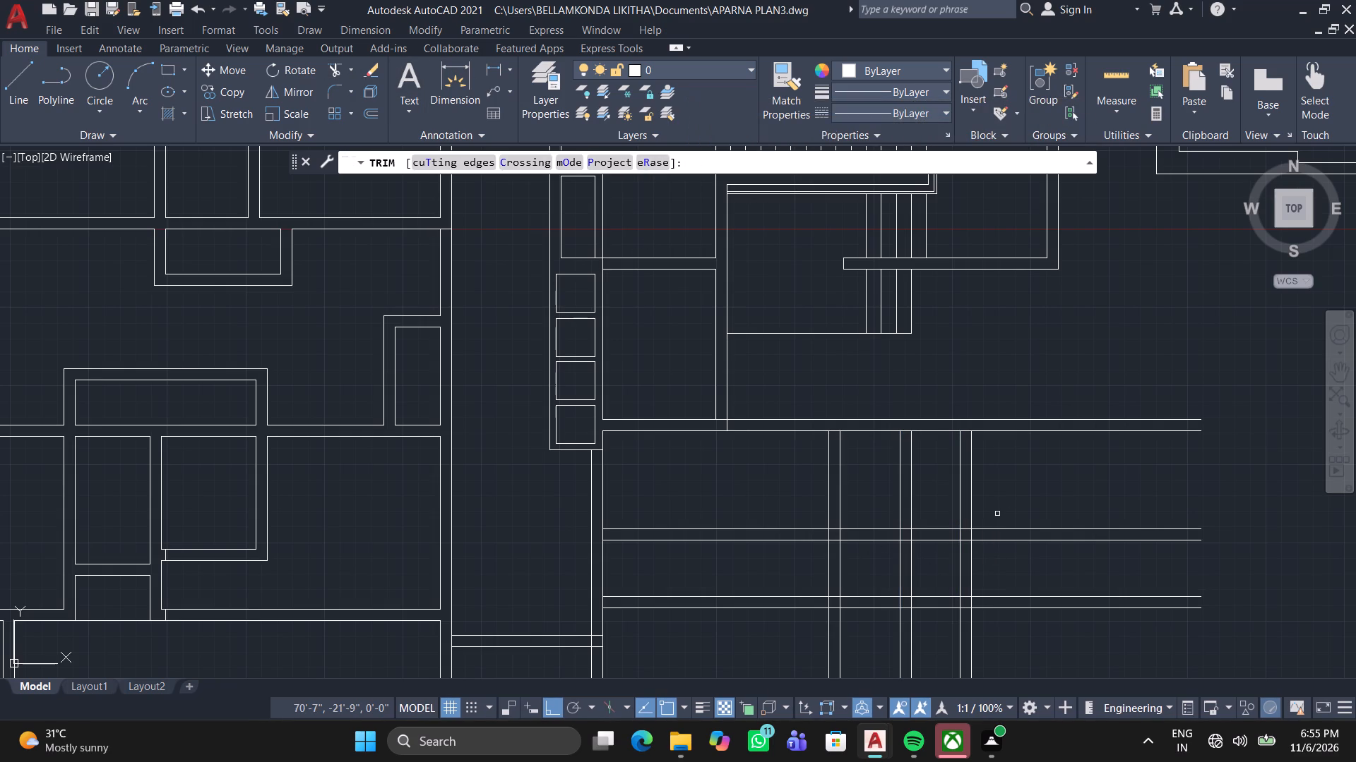
scroll(1017, 538, up, 3)
middle_drag(813, 507, 1054, 459)
scroll(882, 431, down, 1)
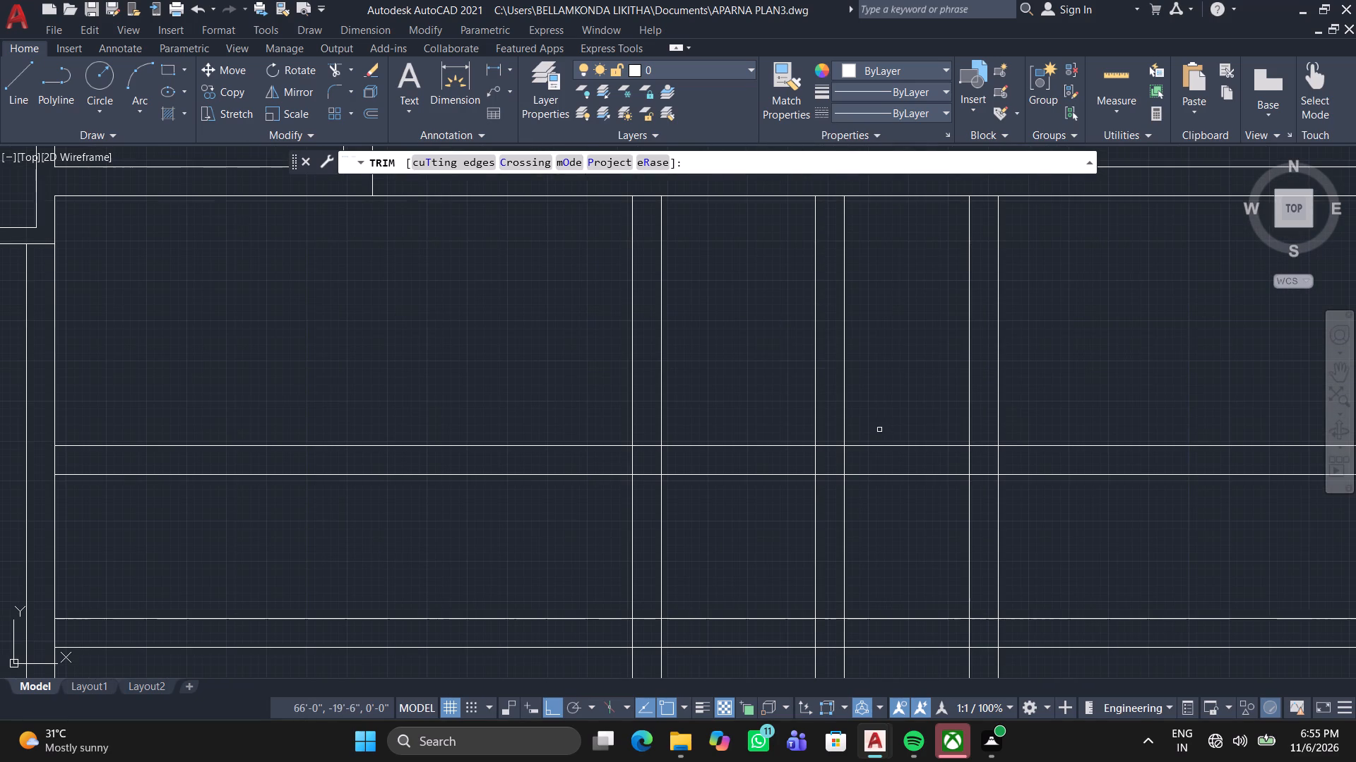
click(790, 346)
click(871, 347)
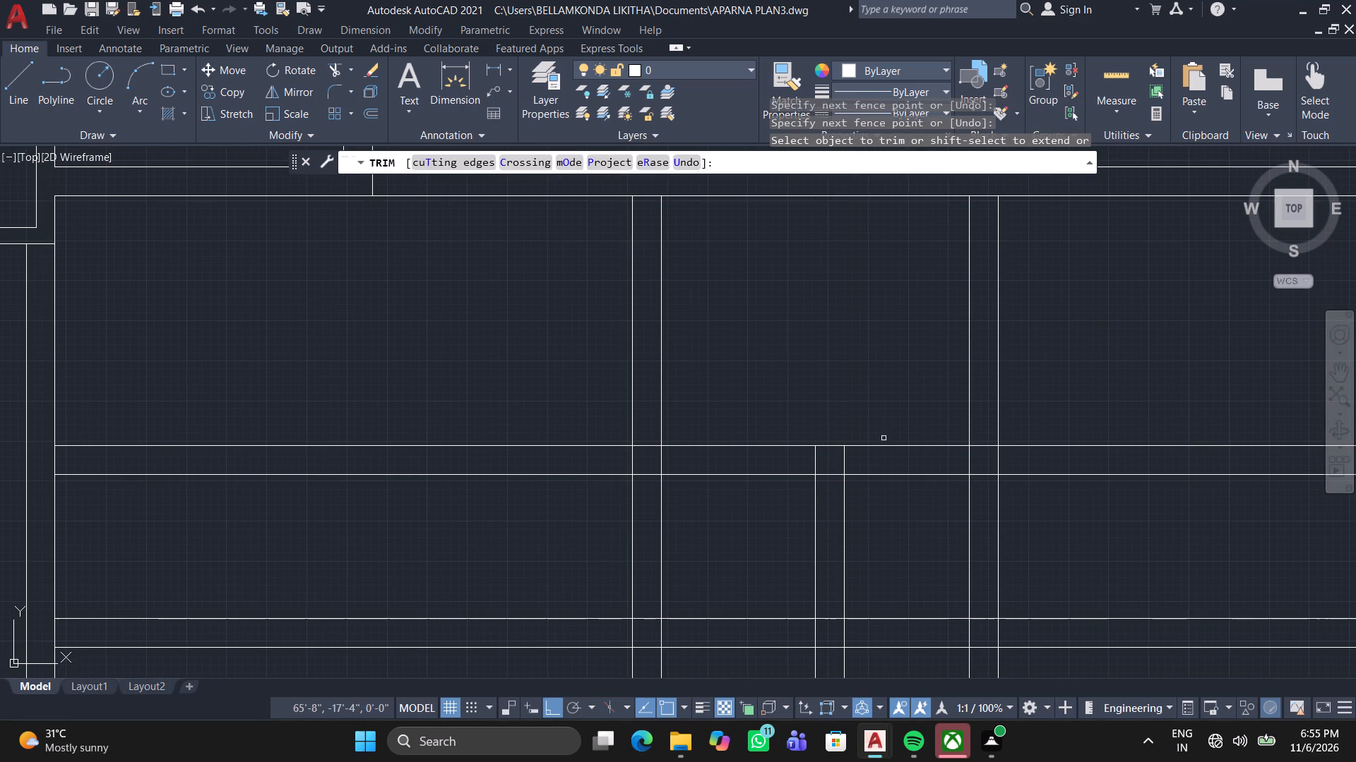
Trim the lowest horizontal wall's upper line between the original vertical wall and the new middle vertical wall.
scroll(861, 479, down, 1)
scroll(875, 486, up, 2)
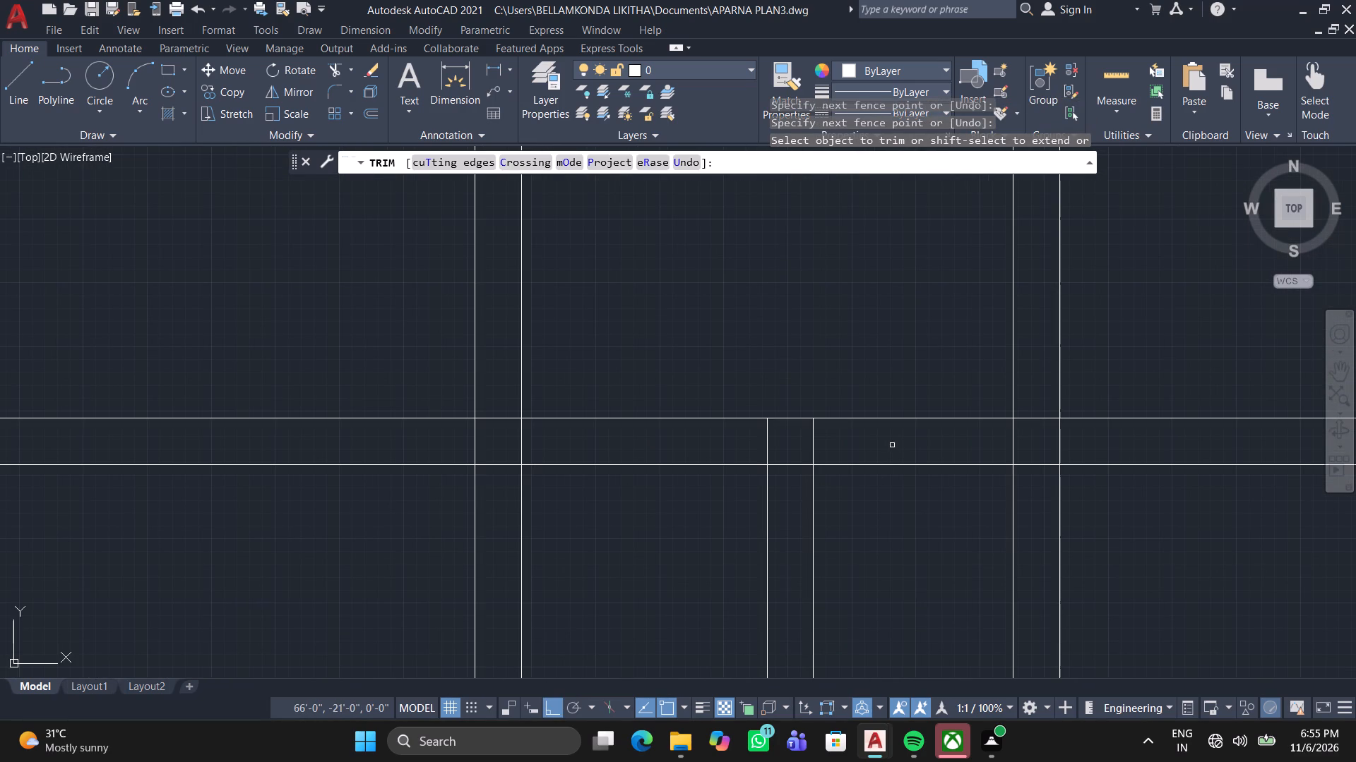
middle_drag(809, 470, 931, 363)
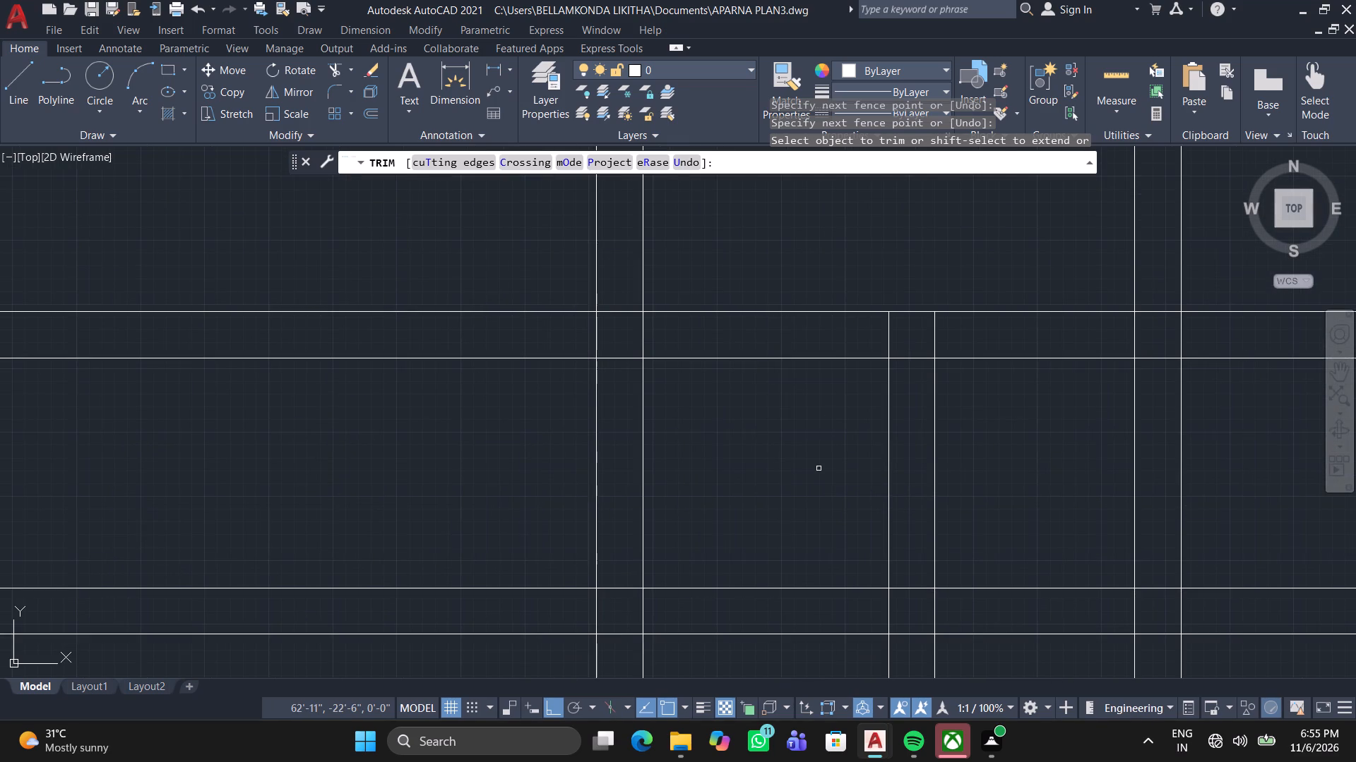
click(769, 593)
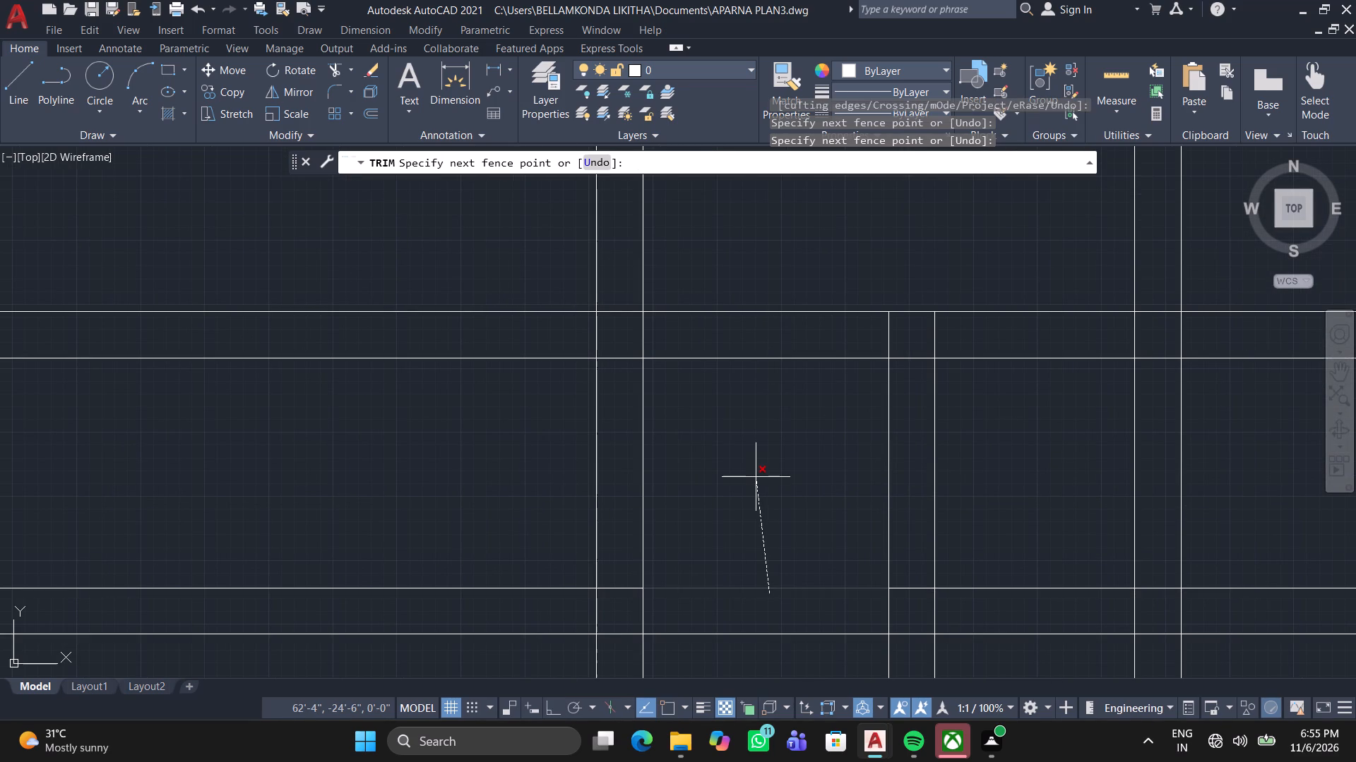
click(756, 478)
Offset the rightmost vertical wall's right face line 13'4" to the right.
scroll(758, 480, down, 1)
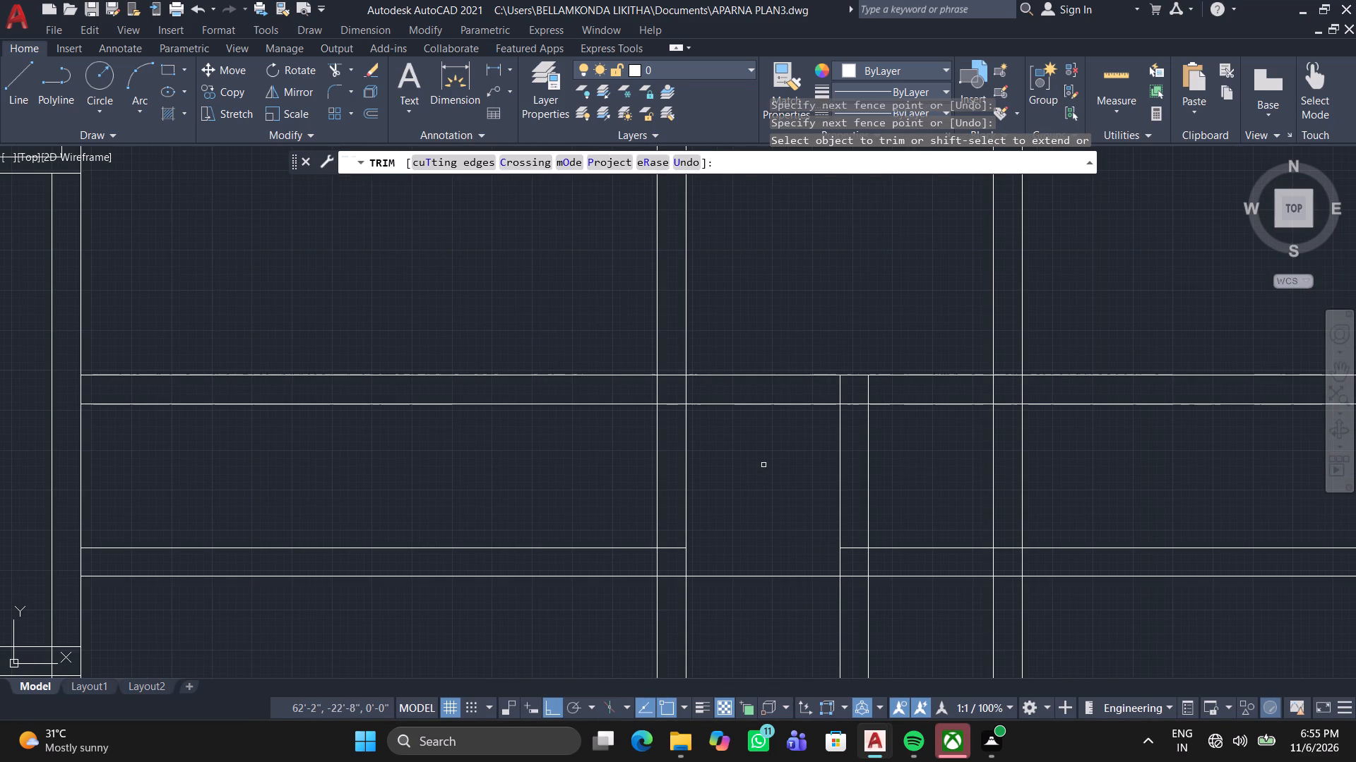
scroll(968, 442, down, 2)
middle_drag(968, 445, 855, 451)
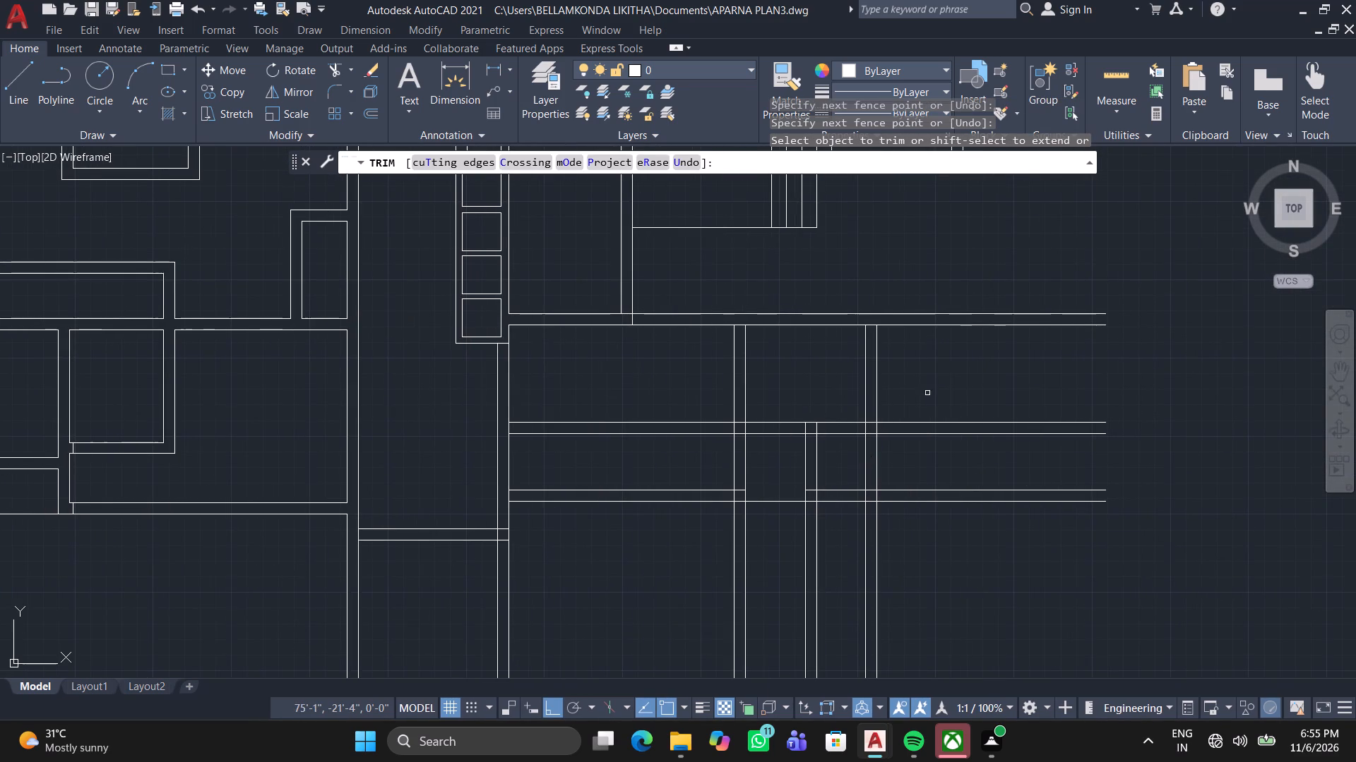
click(377, 114)
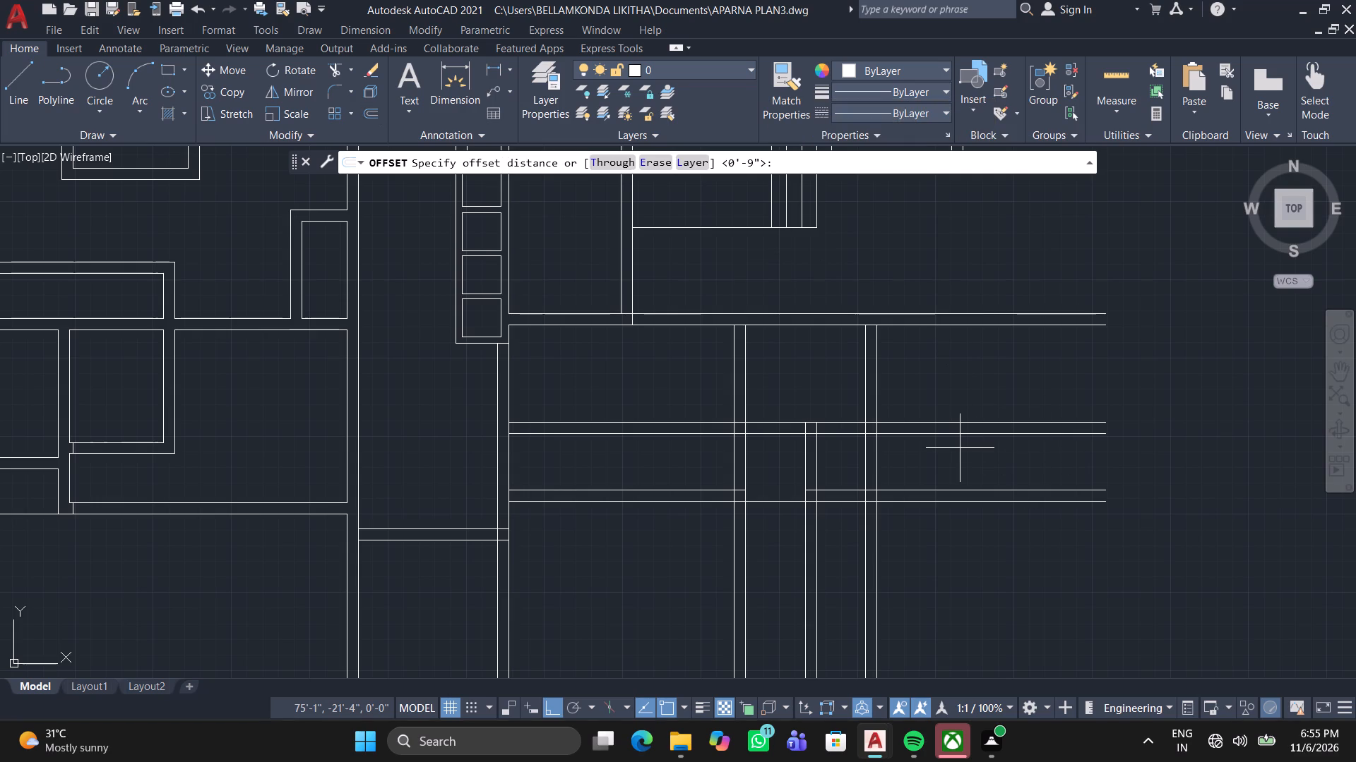
text(13)
key(apostrophe)
key(4)
key(Return)
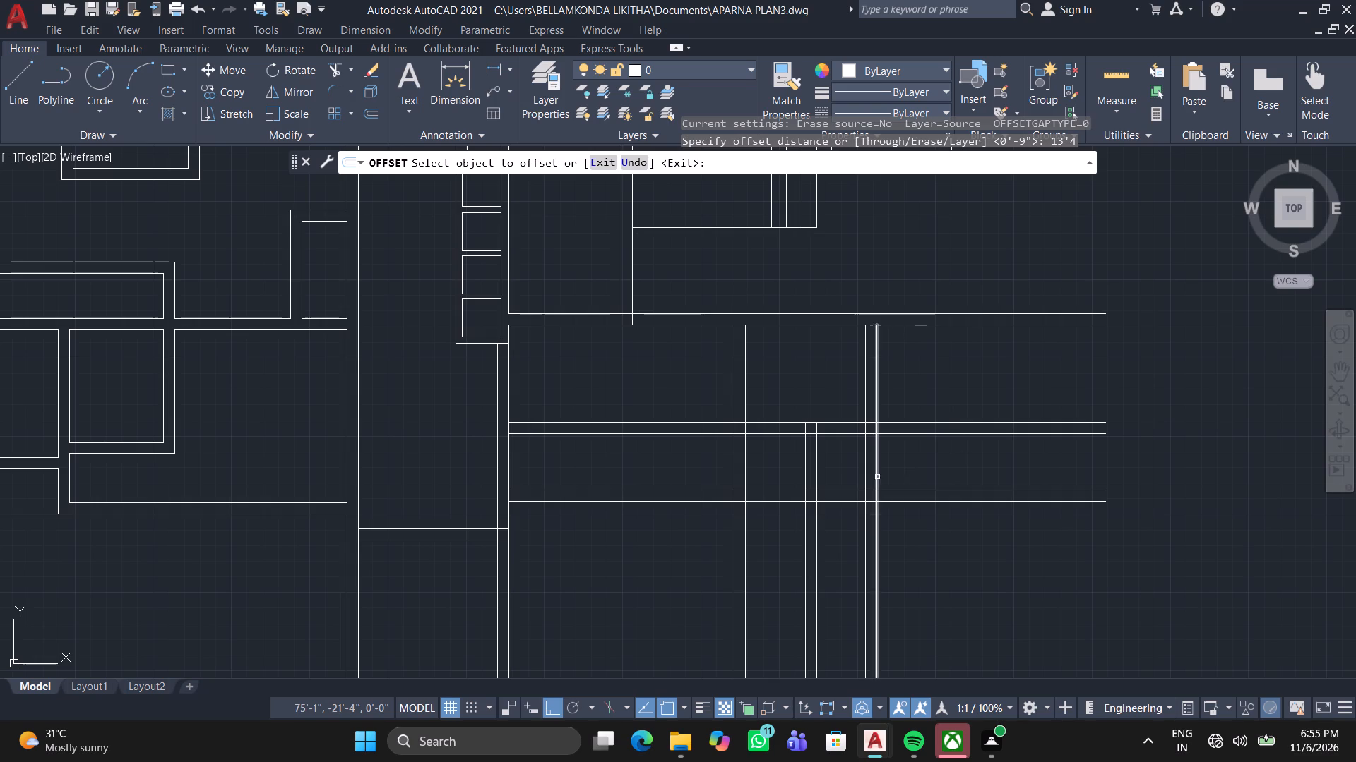
click(878, 451)
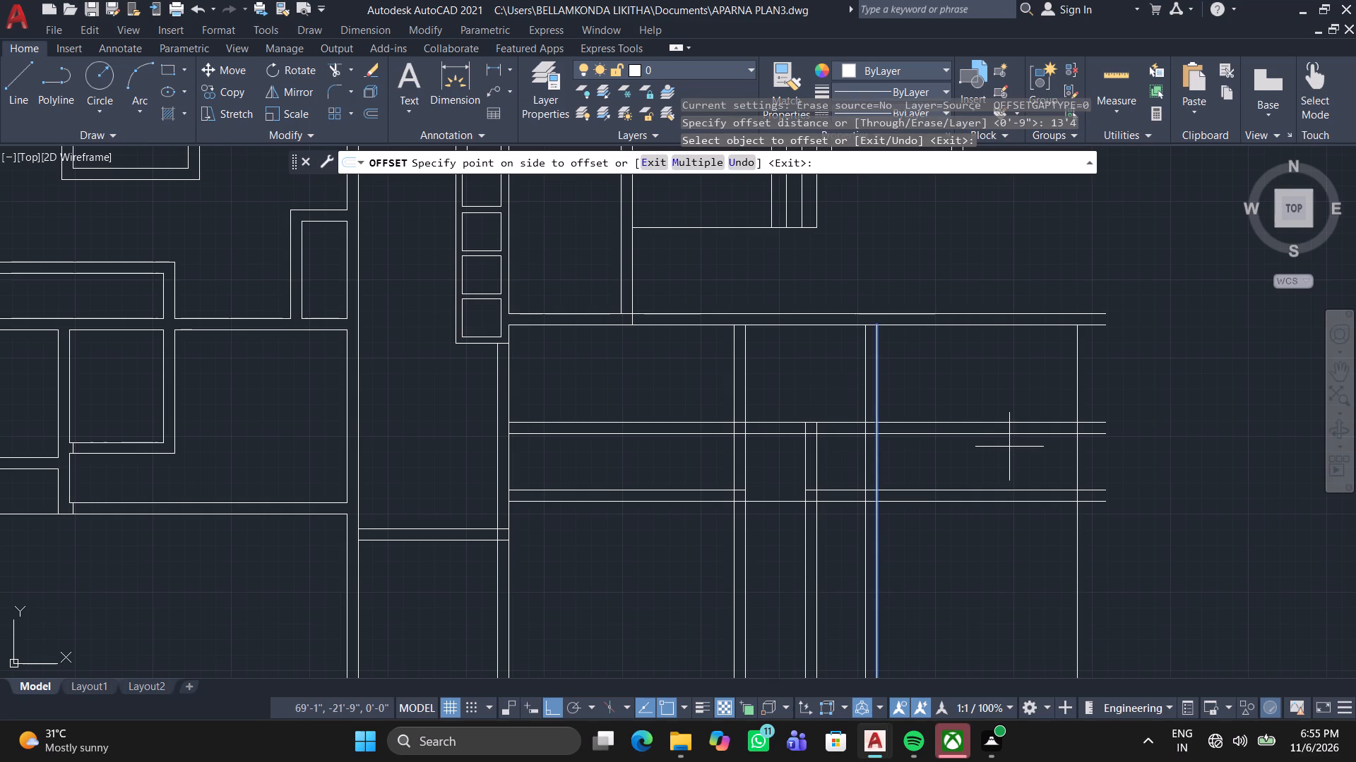
click(1009, 459)
key(space)
Offset the new rightmost vertical line 9" to the right to form the wall thickness.
key(space)
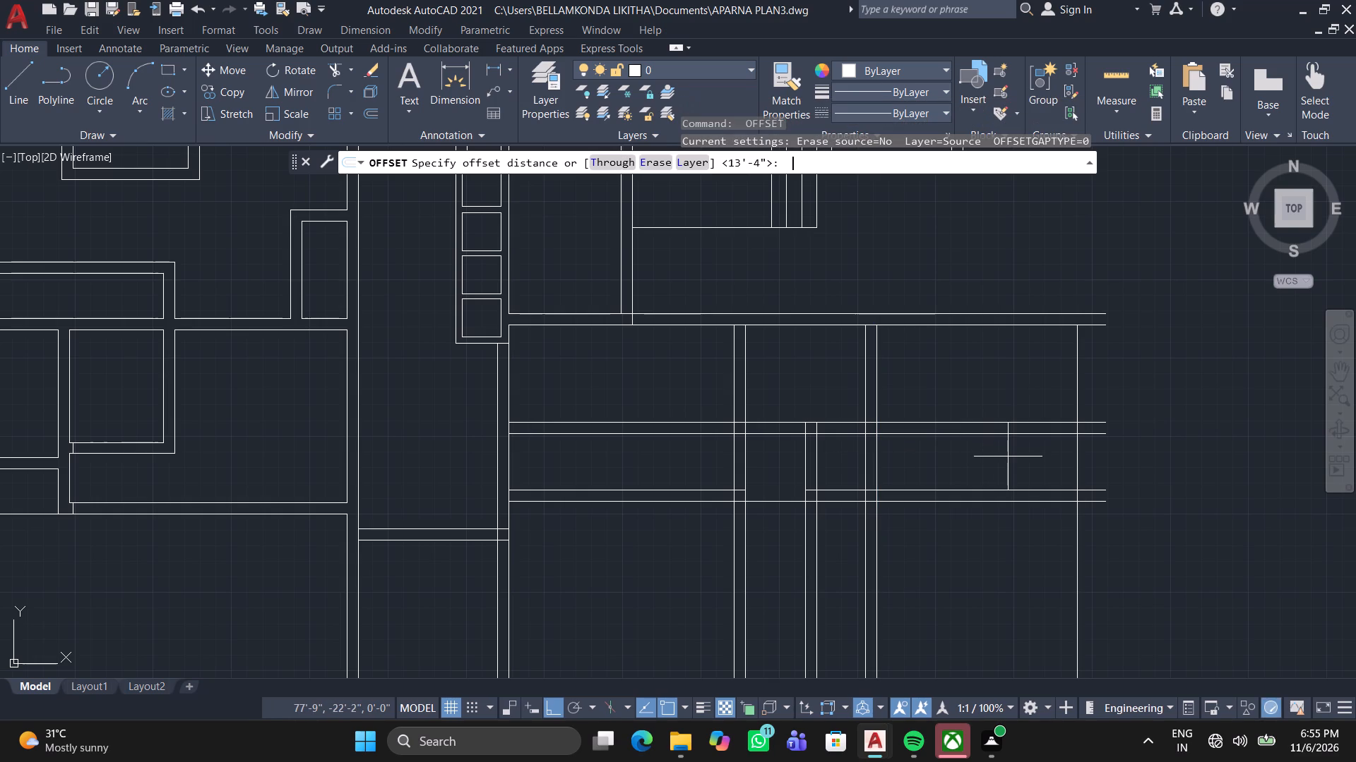
key(9)
key(Return)
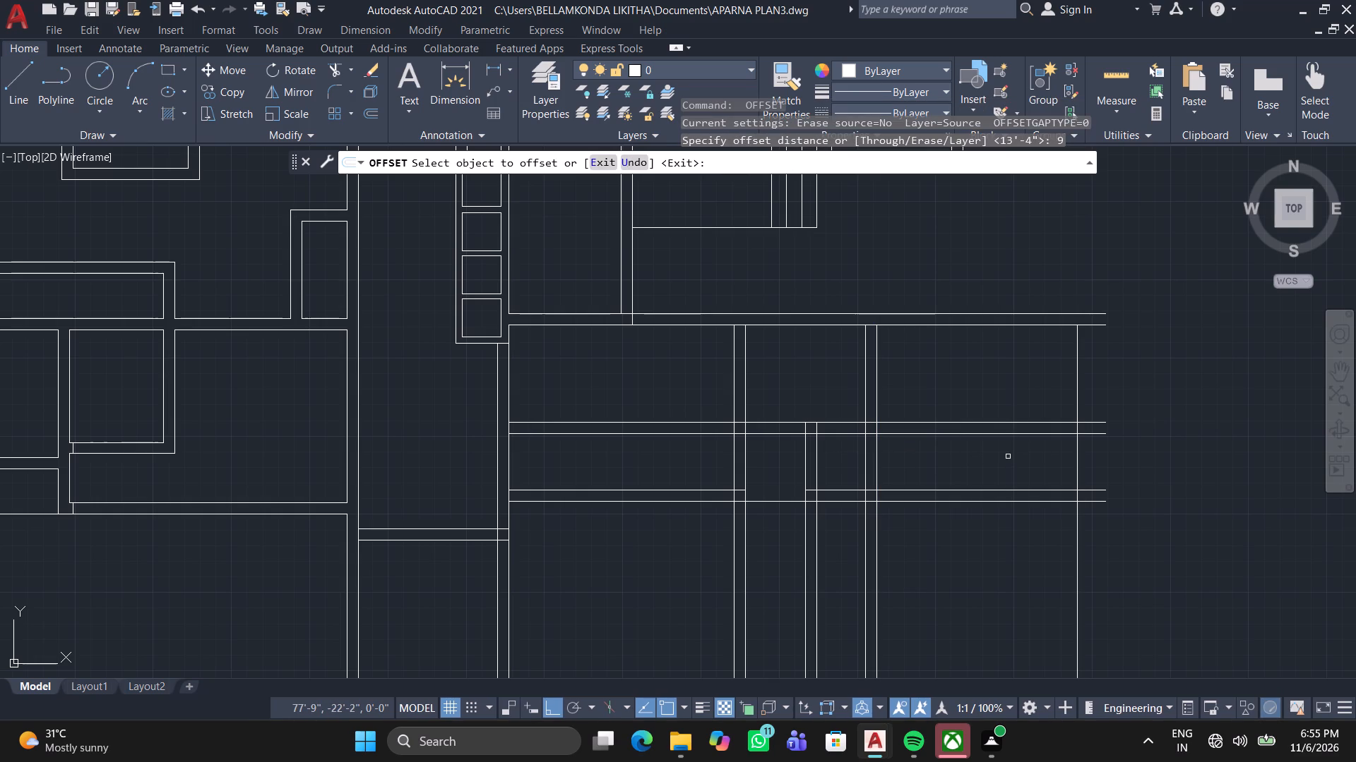
click(1078, 460)
click(1149, 466)
Trim the two lines of the vertical wall just left of the rightmost wall, between the two lower horizontal walls.
middle_drag(1020, 589, 1092, 538)
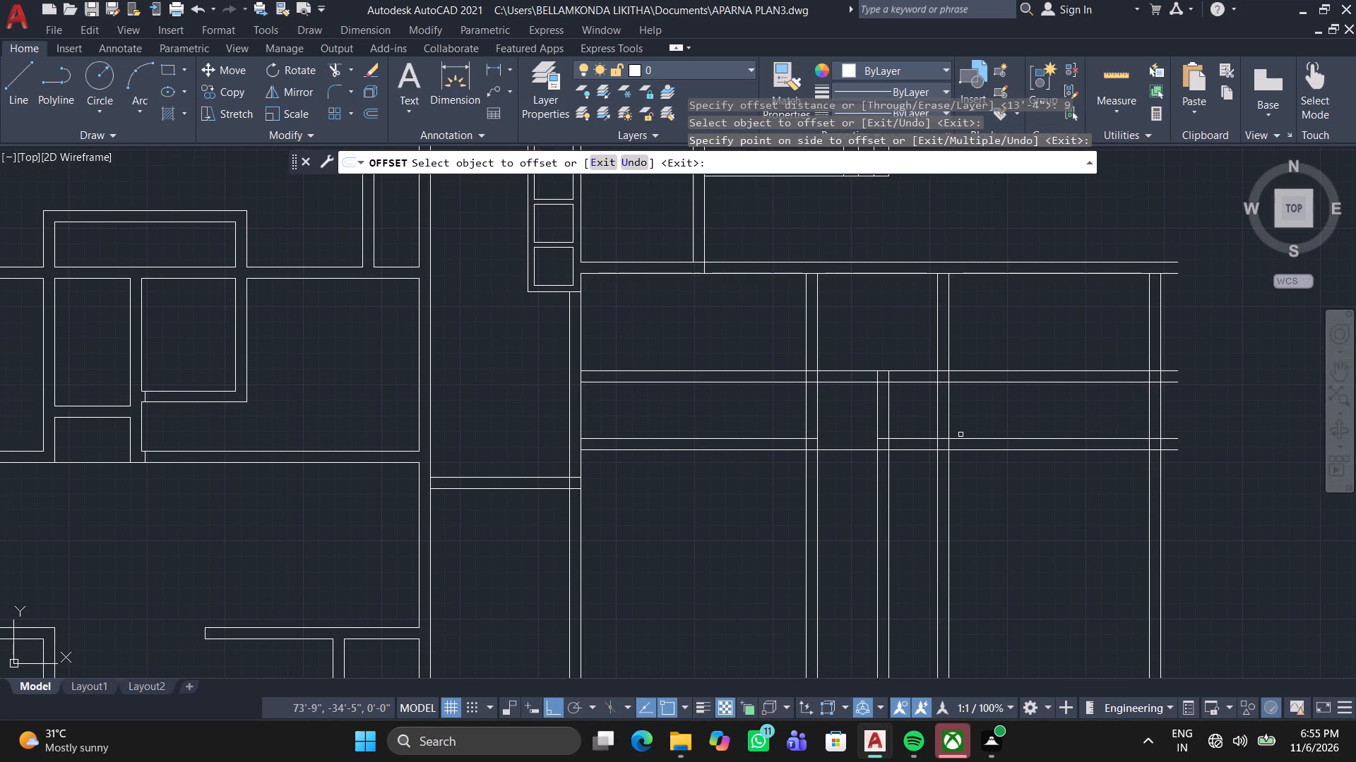
click(330, 66)
scroll(910, 425, up, 2)
click(912, 421)
click(1127, 390)
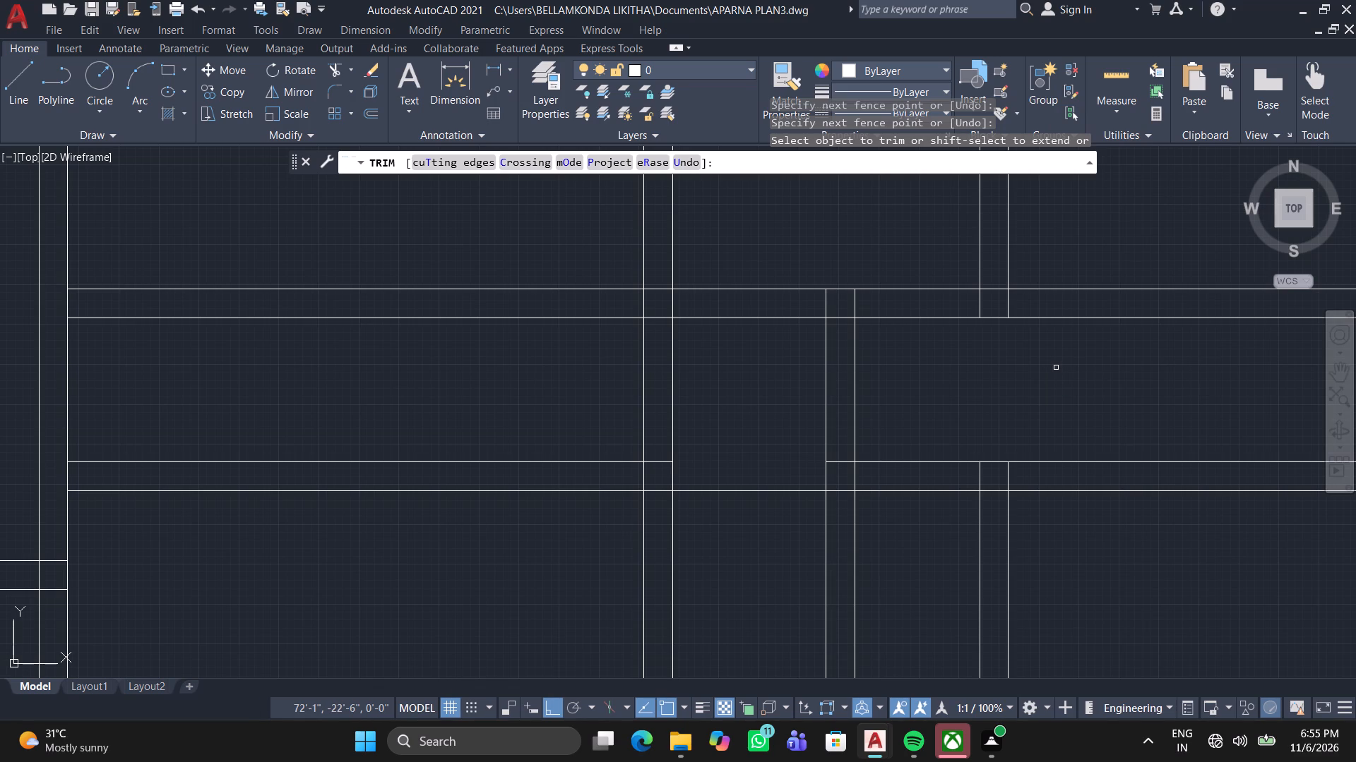
Trim the middle horizontal wall's two lines between the trimmed vertical wall and the new rightmost wall.
scroll(1056, 368, down, 2)
middle_drag(1045, 373, 901, 397)
click(975, 386)
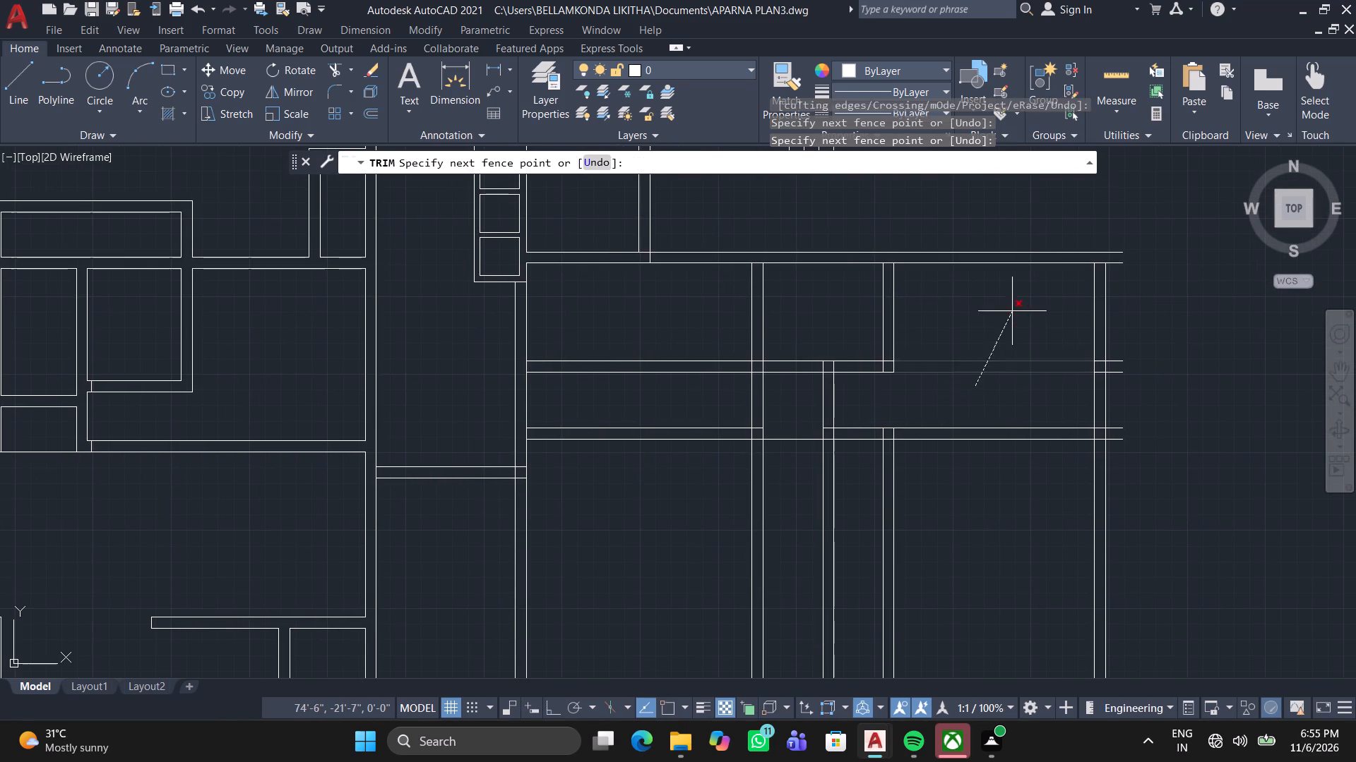
click(1012, 311)
Trim the ends of the middle and lowest horizontal walls that overhang beyond the rightmost vertical wall.
scroll(1132, 459, up, 2)
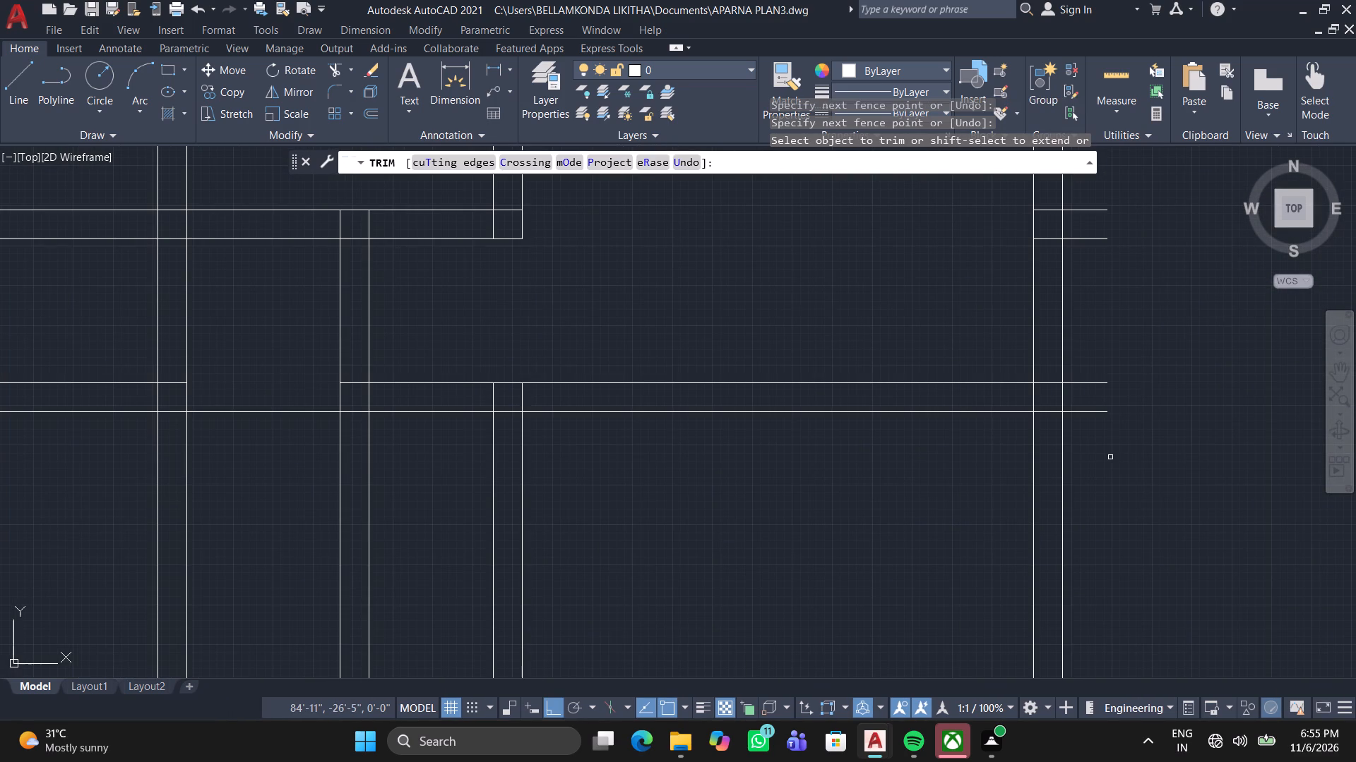
click(1090, 459)
middle_drag(1091, 294, 1091, 681)
scroll(1091, 677, up, 1)
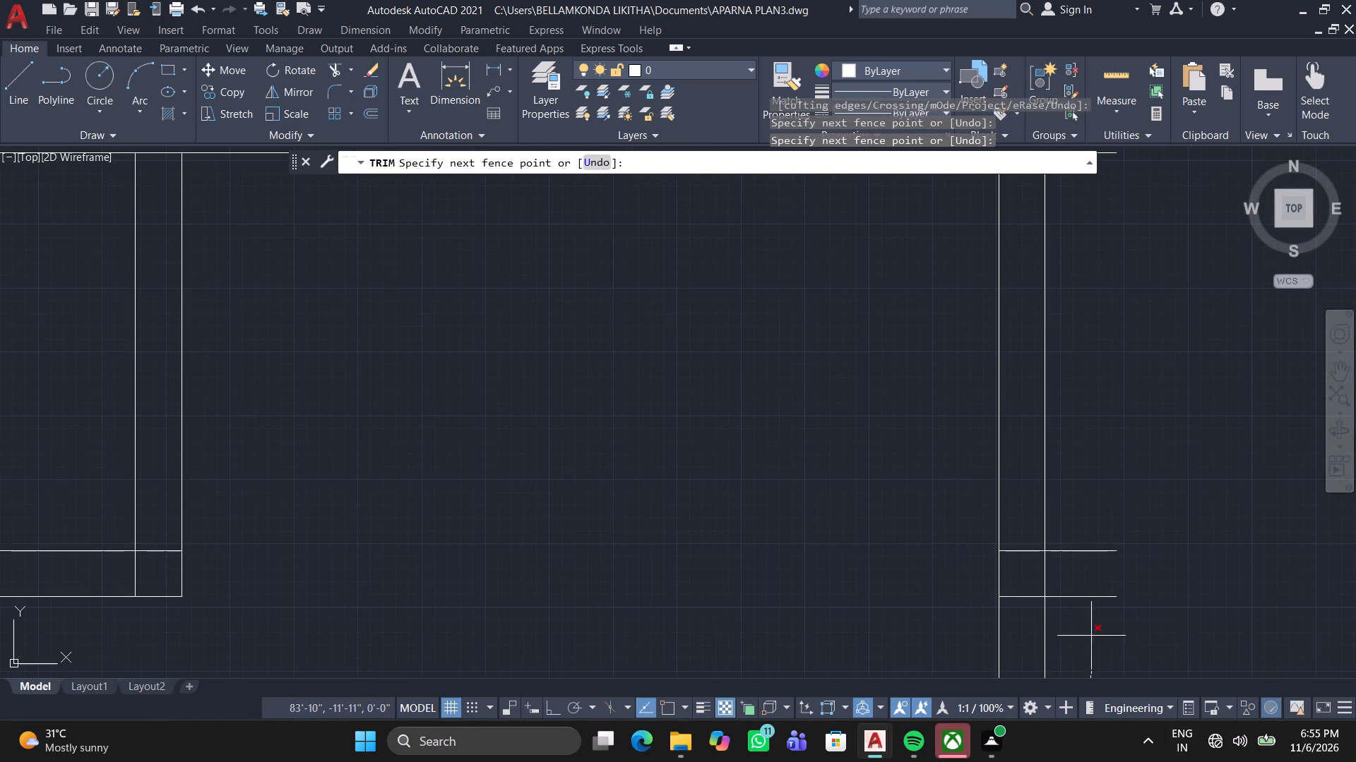
click(1092, 508)
scroll(1095, 453, down, 3)
middle_drag(1095, 454, 1095, 478)
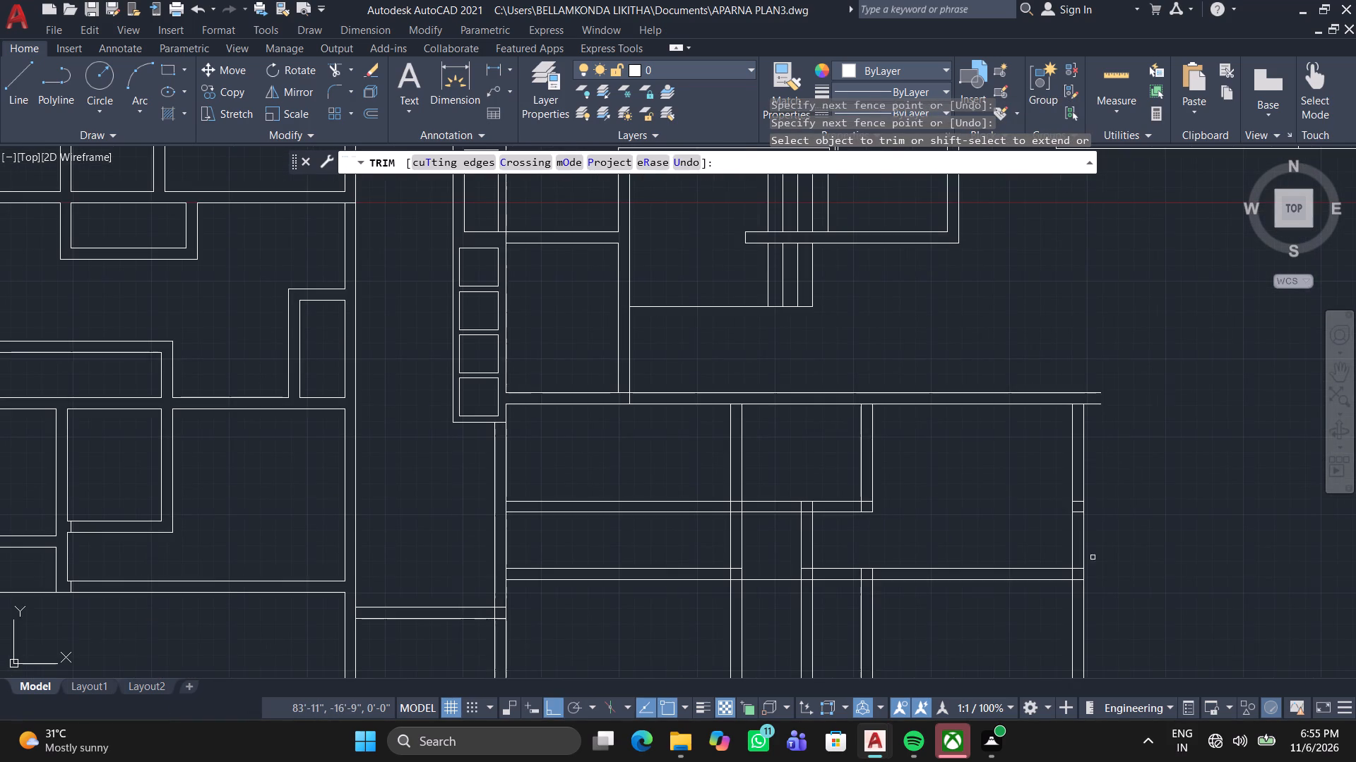
Trim the middle horizontal wall's two lines between the original vertical wall and the first vertical wall to its right.
scroll(1005, 612, down, 1)
middle_drag(1004, 617, 1008, 436)
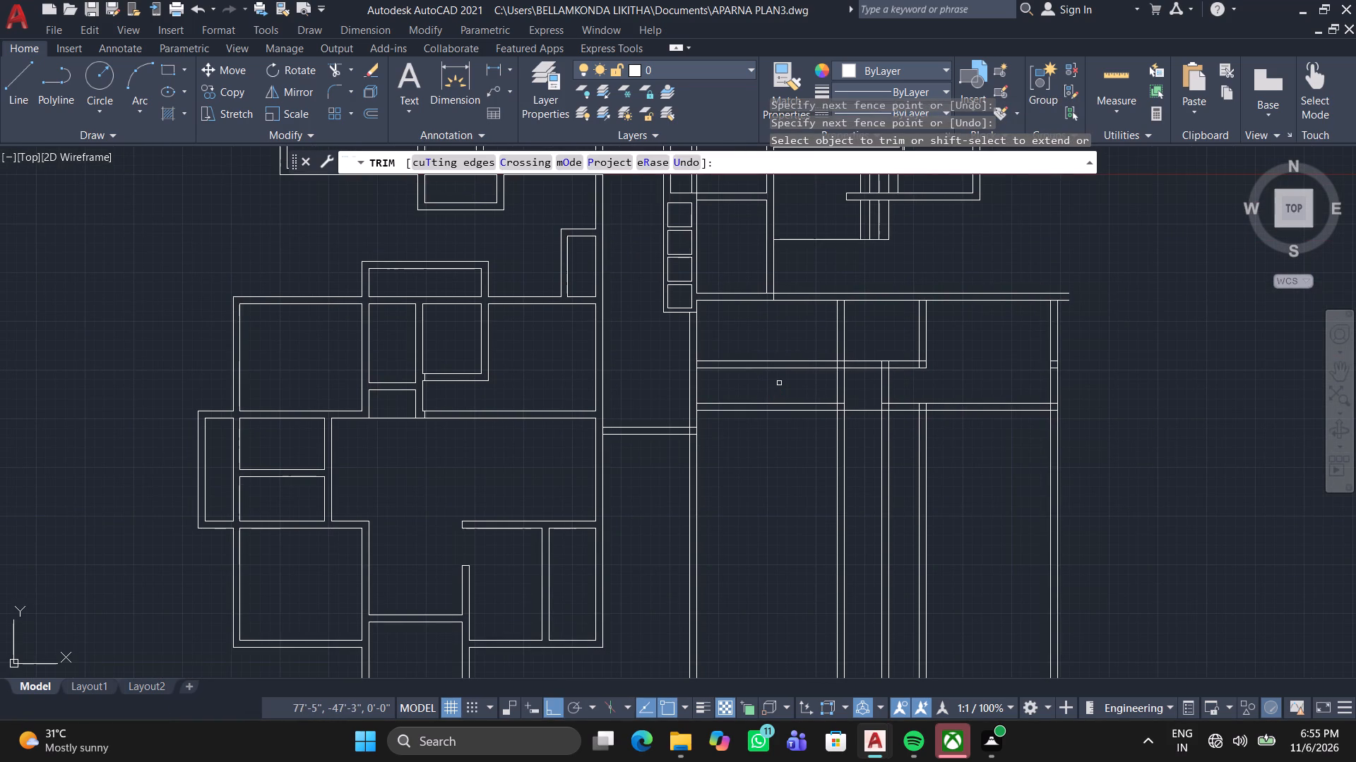
click(779, 383)
click(774, 327)
Offset the lowest horizontal wall's bottom line 11' downward.
middle_drag(818, 551, 816, 479)
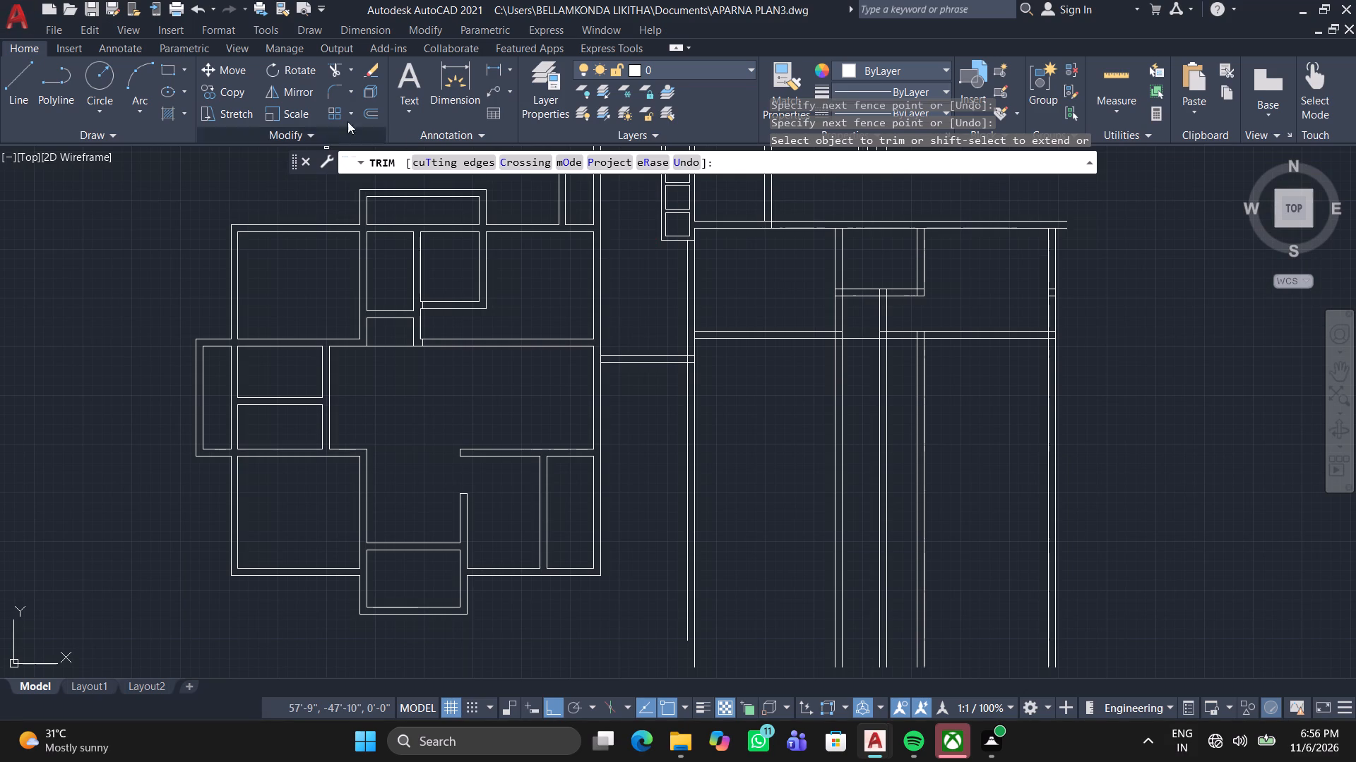
click(376, 114)
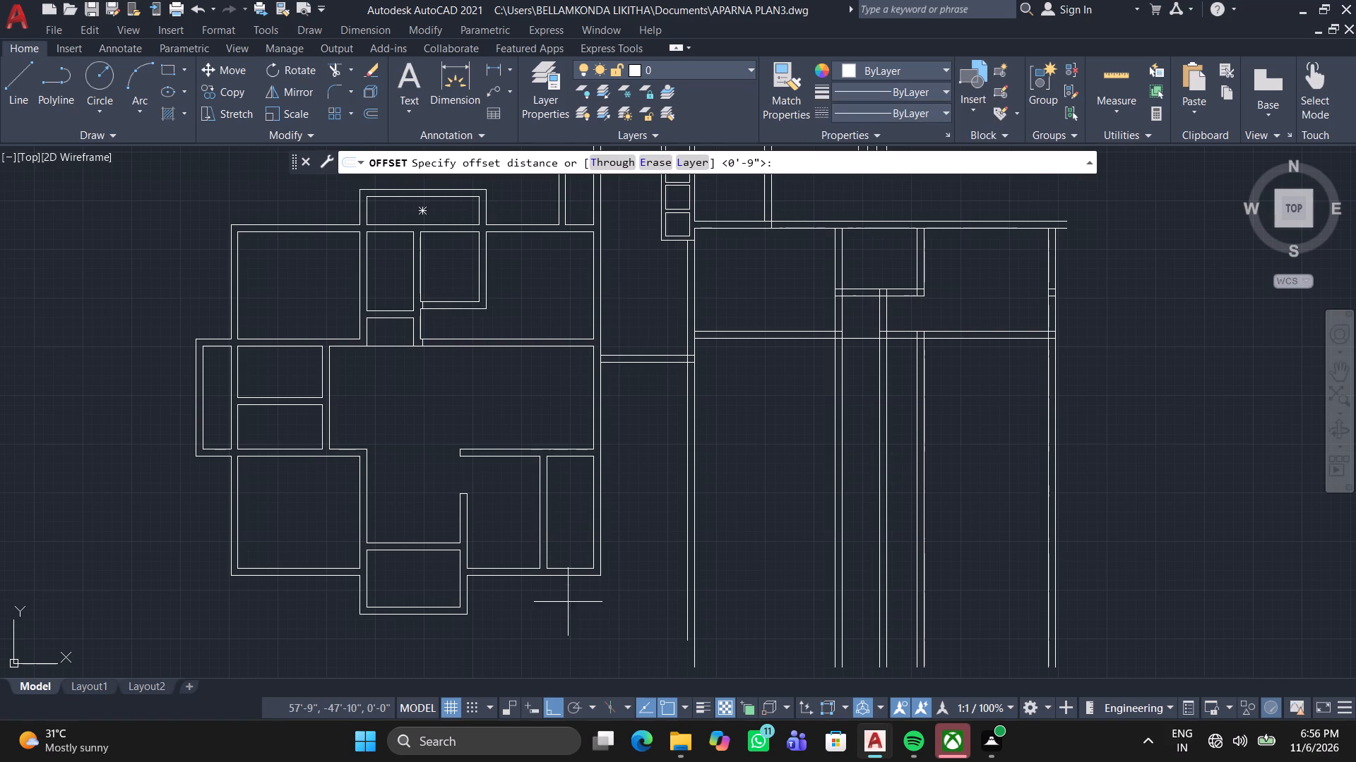
text(11')
key(Return)
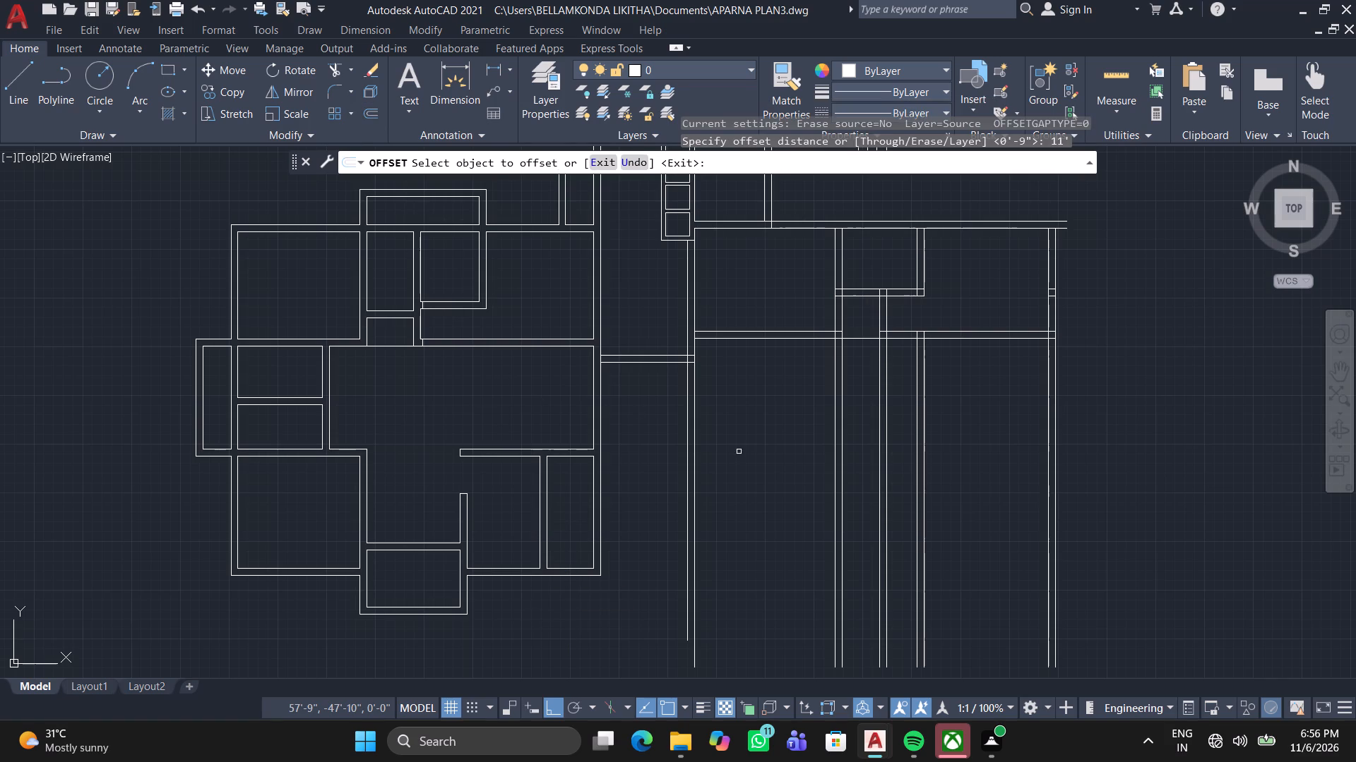
scroll(852, 333, up, 2)
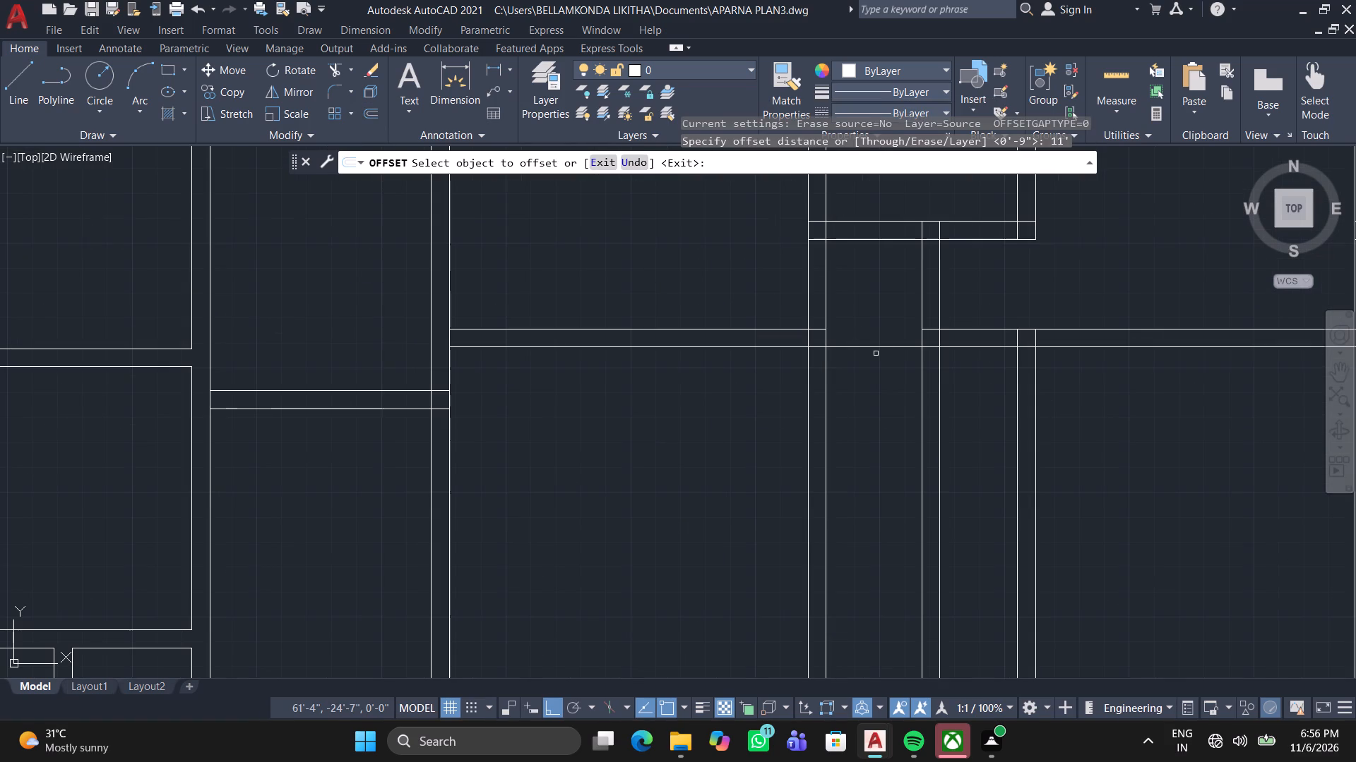
click(884, 345)
middle_drag(867, 489, 799, 446)
scroll(864, 489, down, 1)
scroll(794, 423, up, 1)
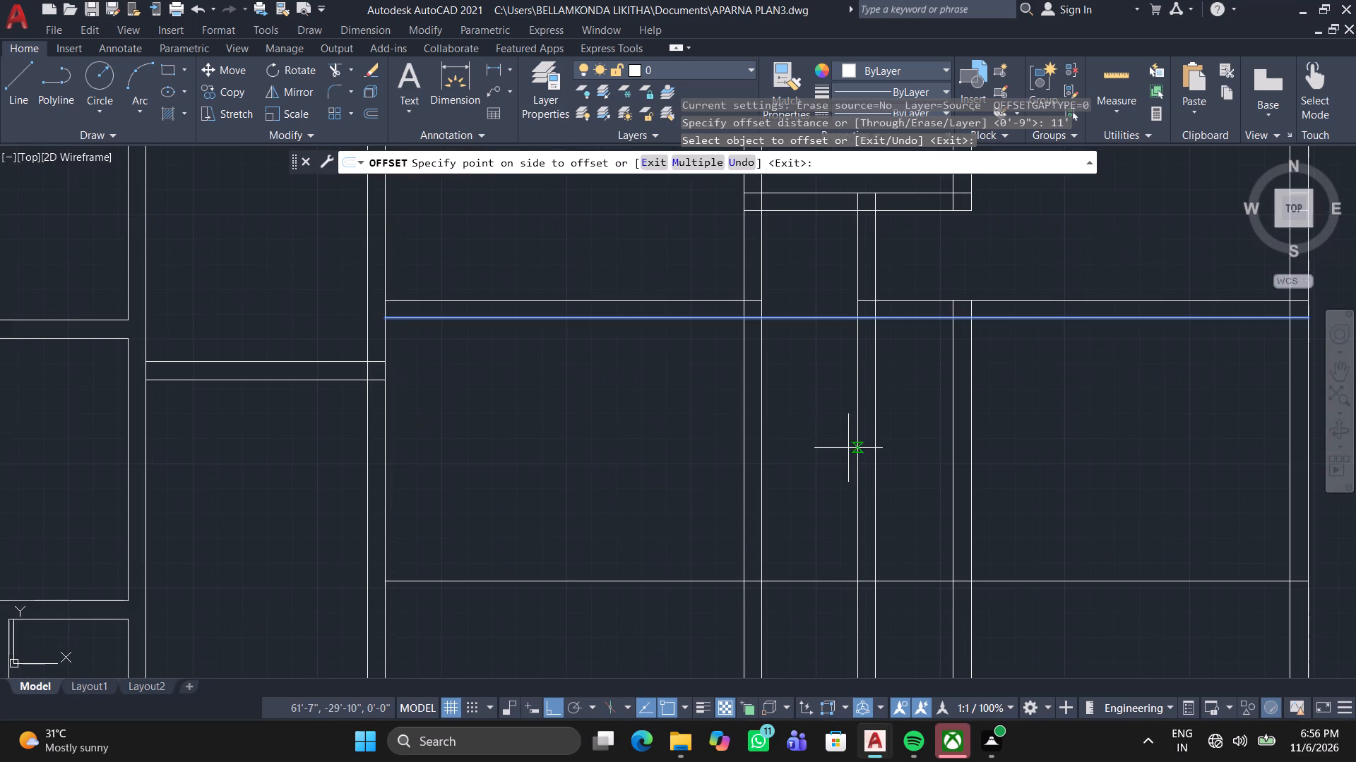
click(823, 459)
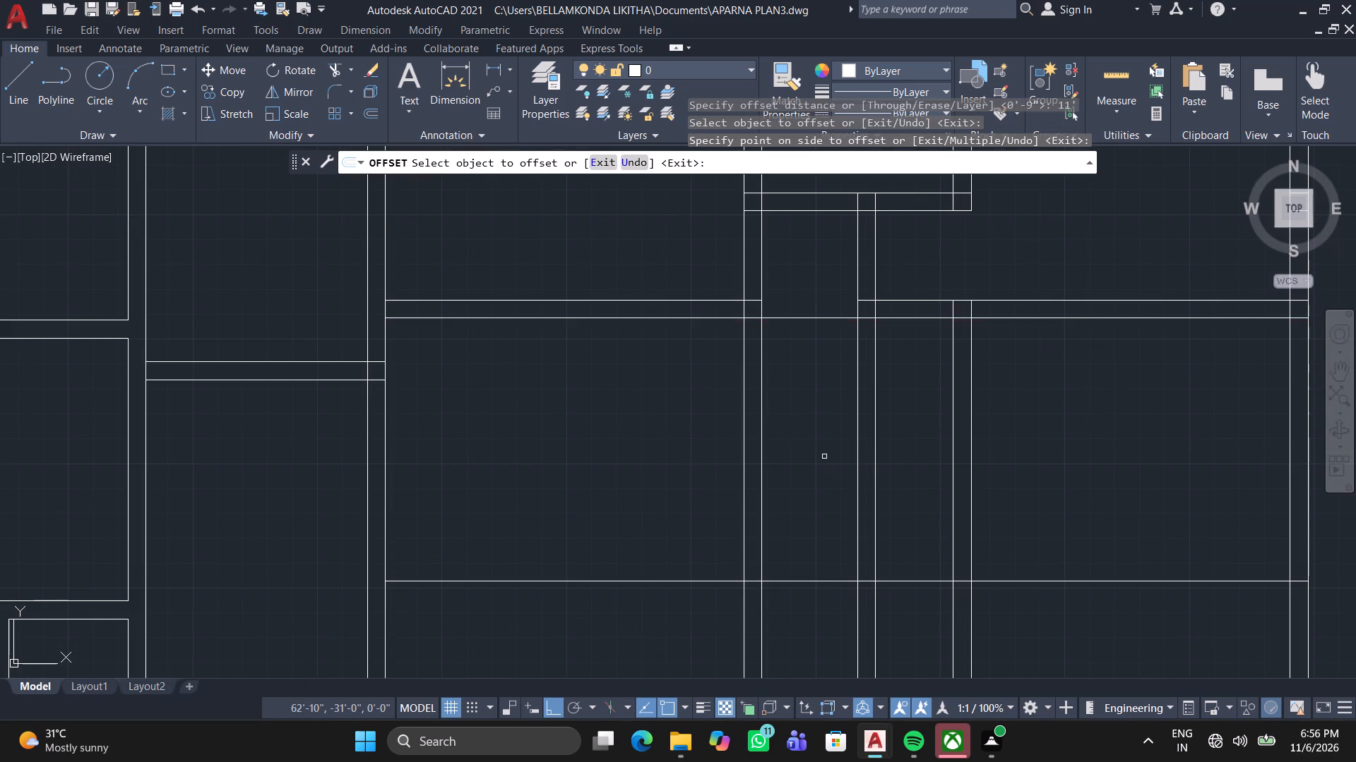
Offset the new lowest horizontal line 9" downward to form the wall thickness.
key(space)
key(space)
key(9)
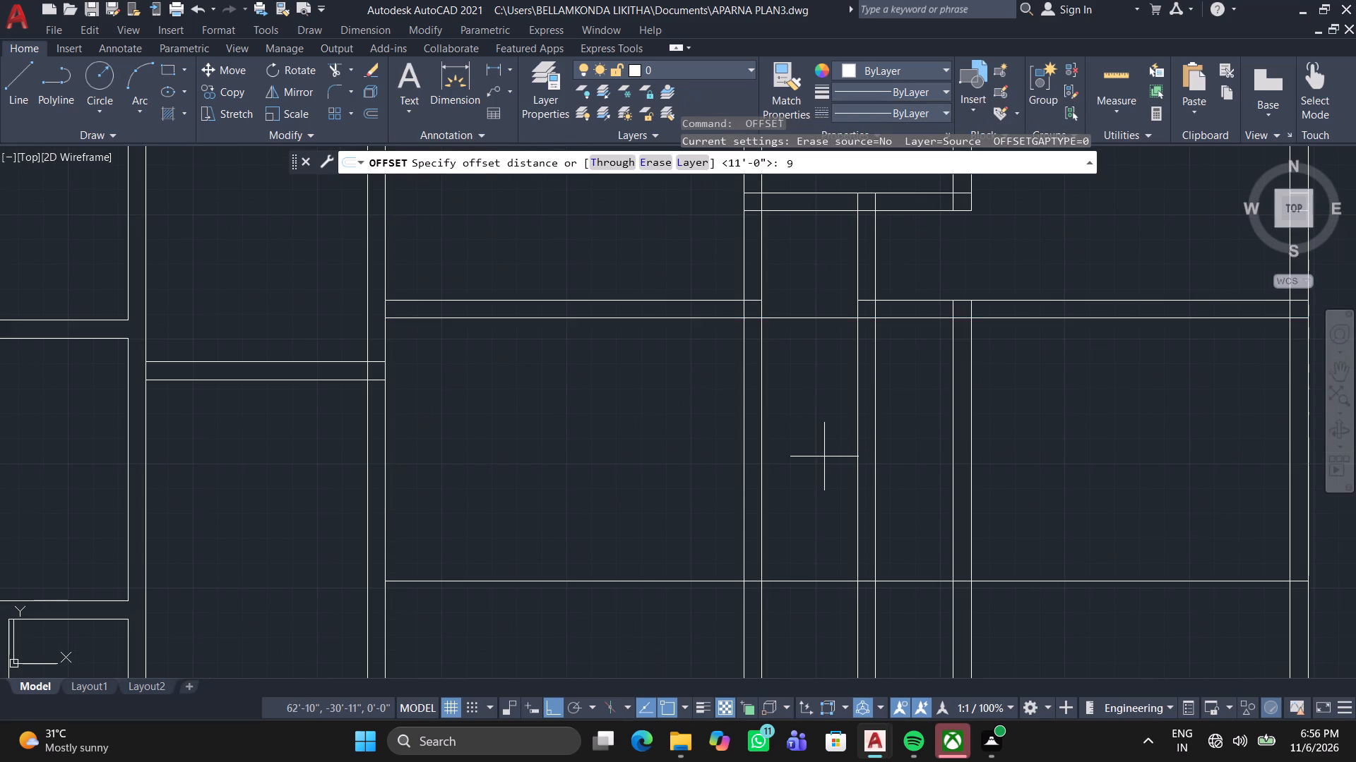
key(Return)
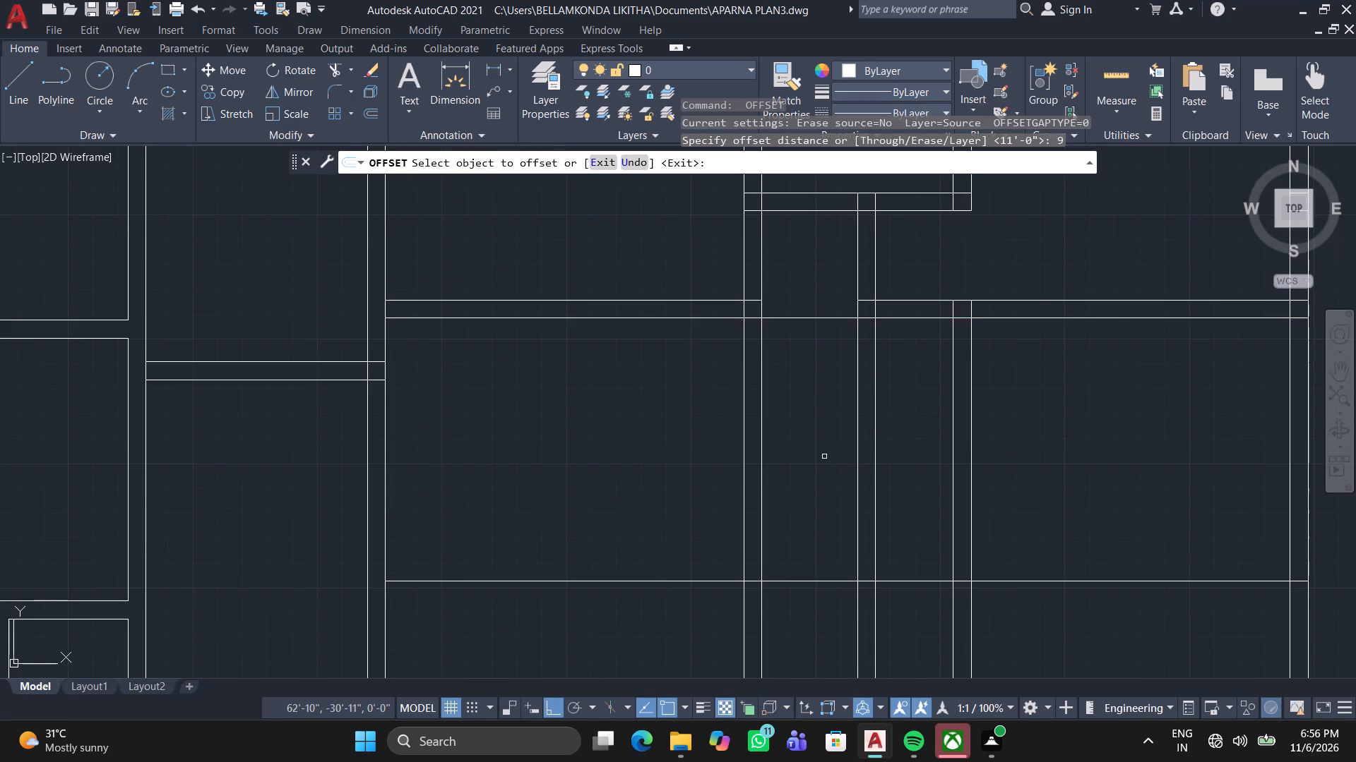
click(830, 581)
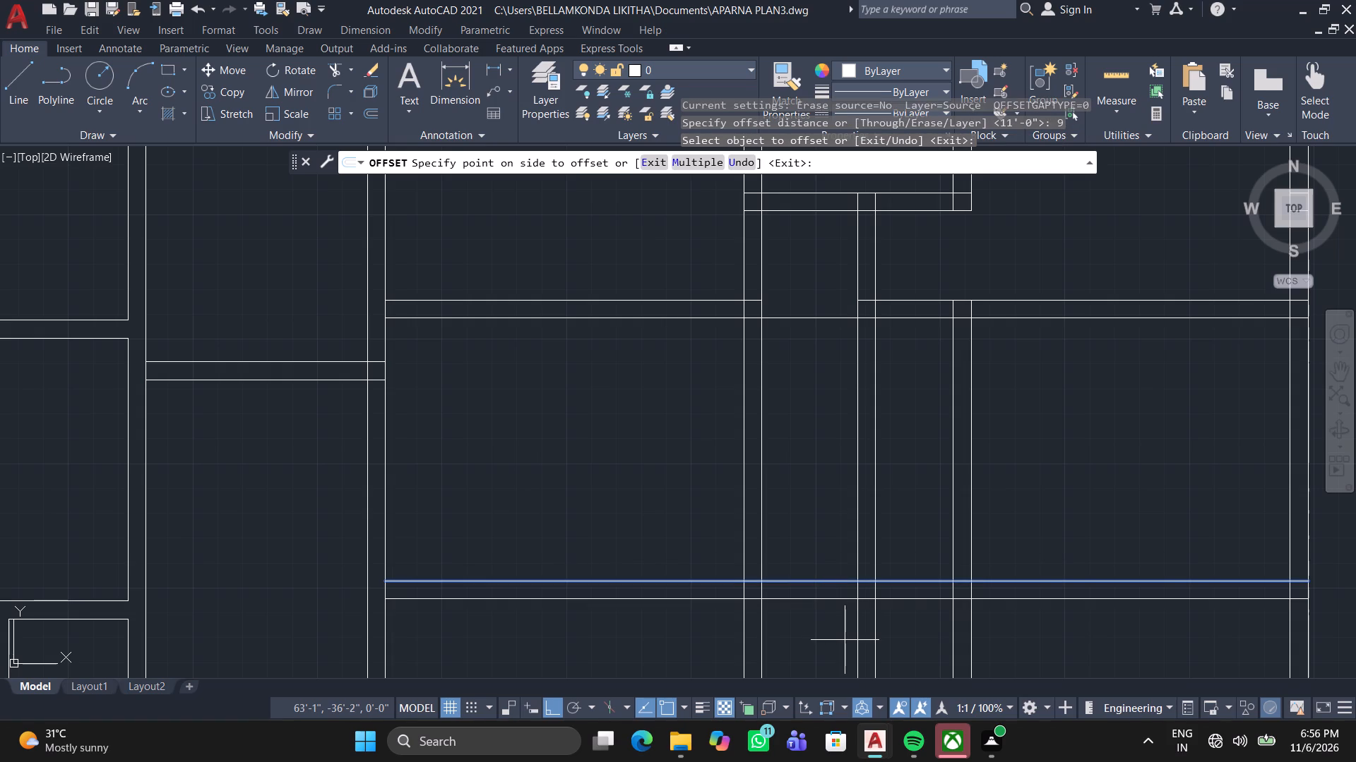
click(845, 640)
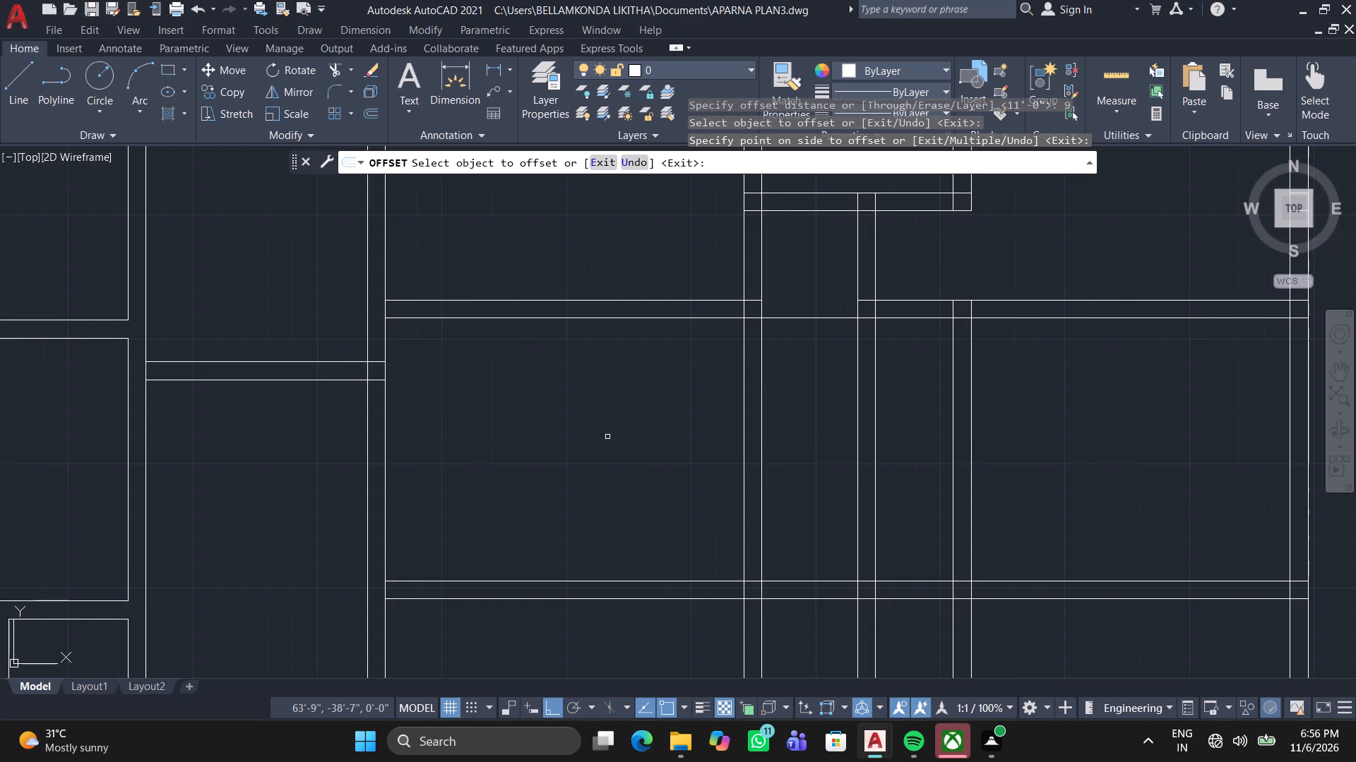
Offset the original vertical wall's right face line 9' to the right.
middle_drag(599, 457, 895, 443)
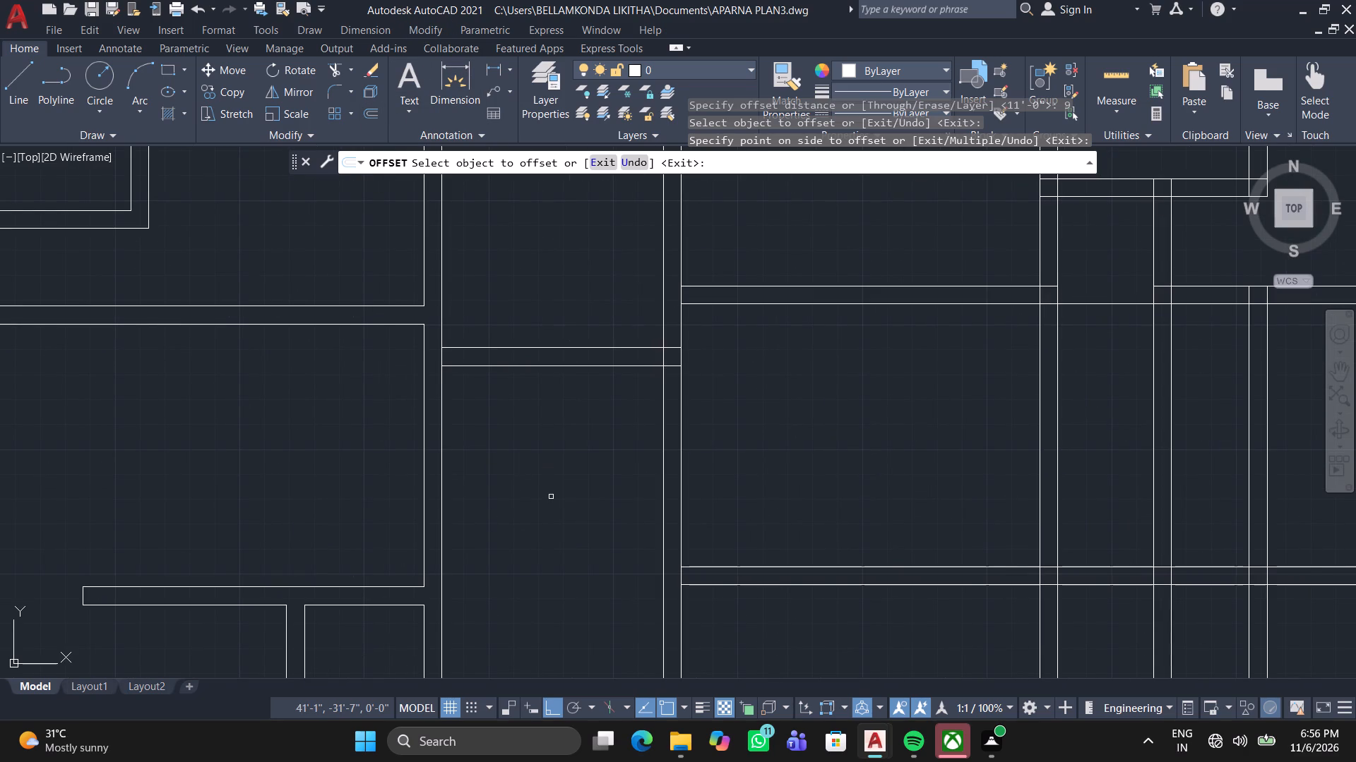
key(space)
key(space)
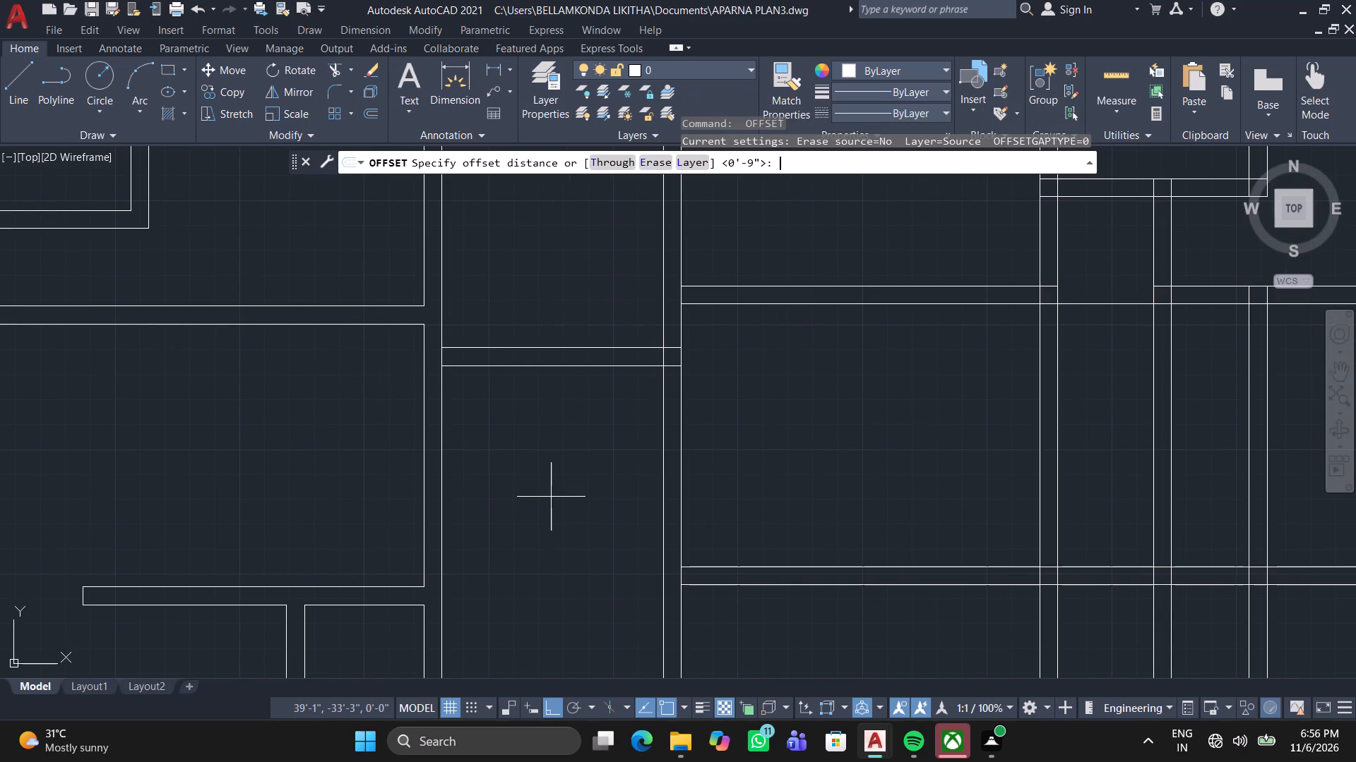
key(9)
key(apostrophe)
key(Return)
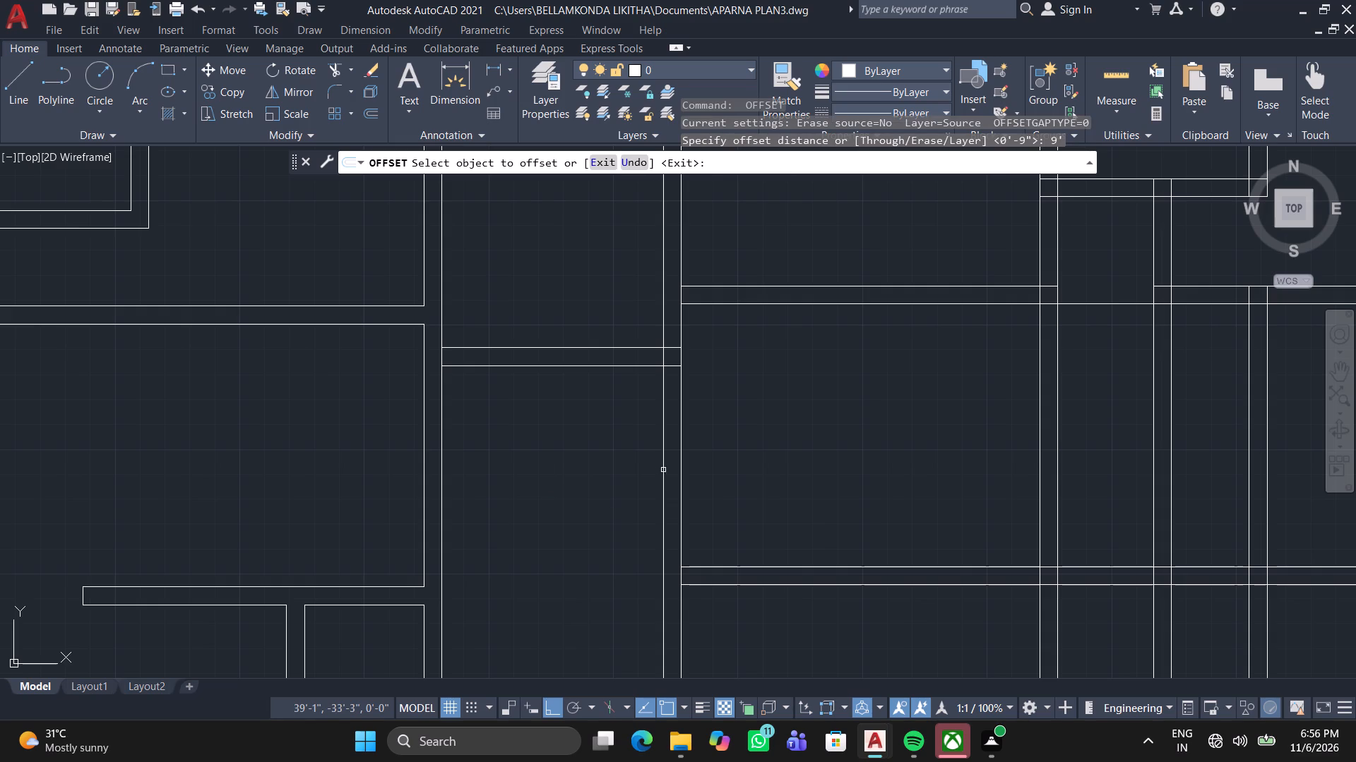
click(679, 468)
click(862, 452)
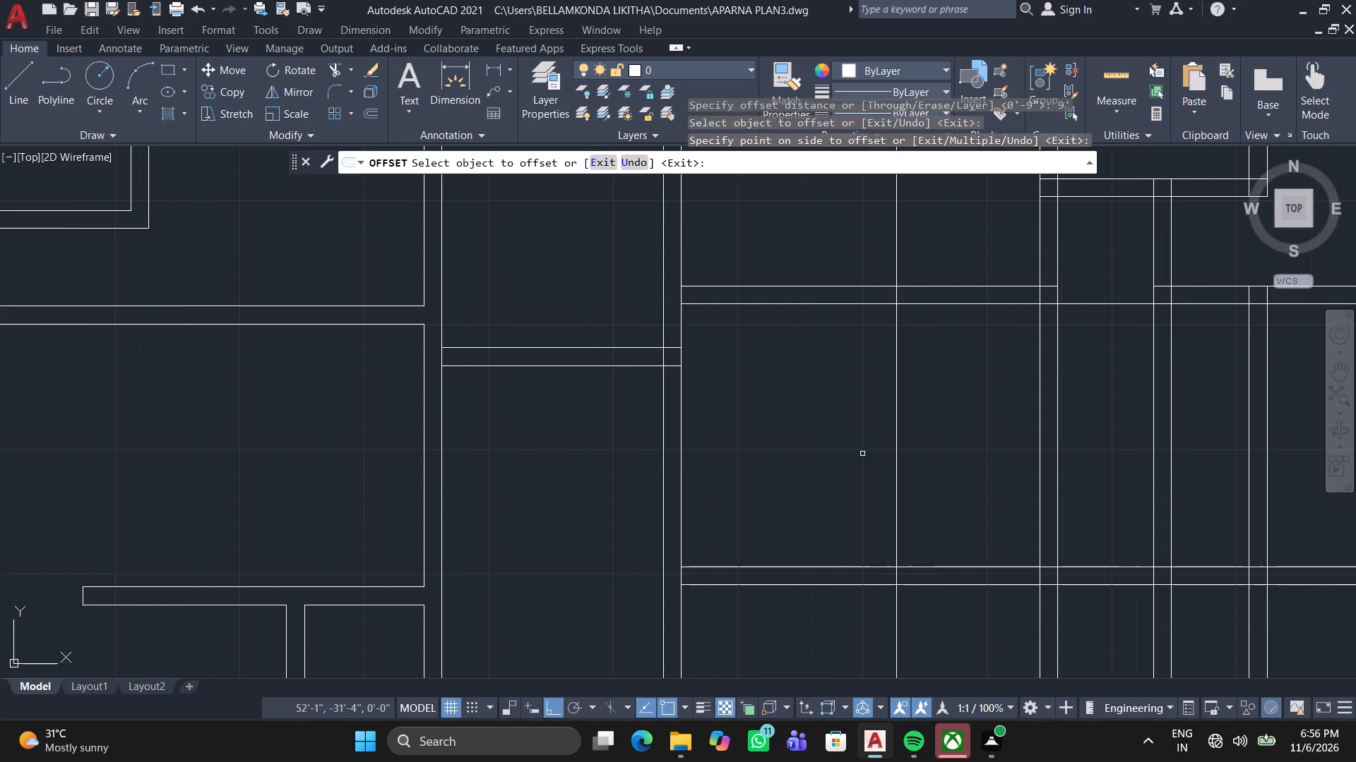
Offset the bottom line of the horizontal wall bounding the top of the 11' space 5'4" downward.
key(space)
key(space)
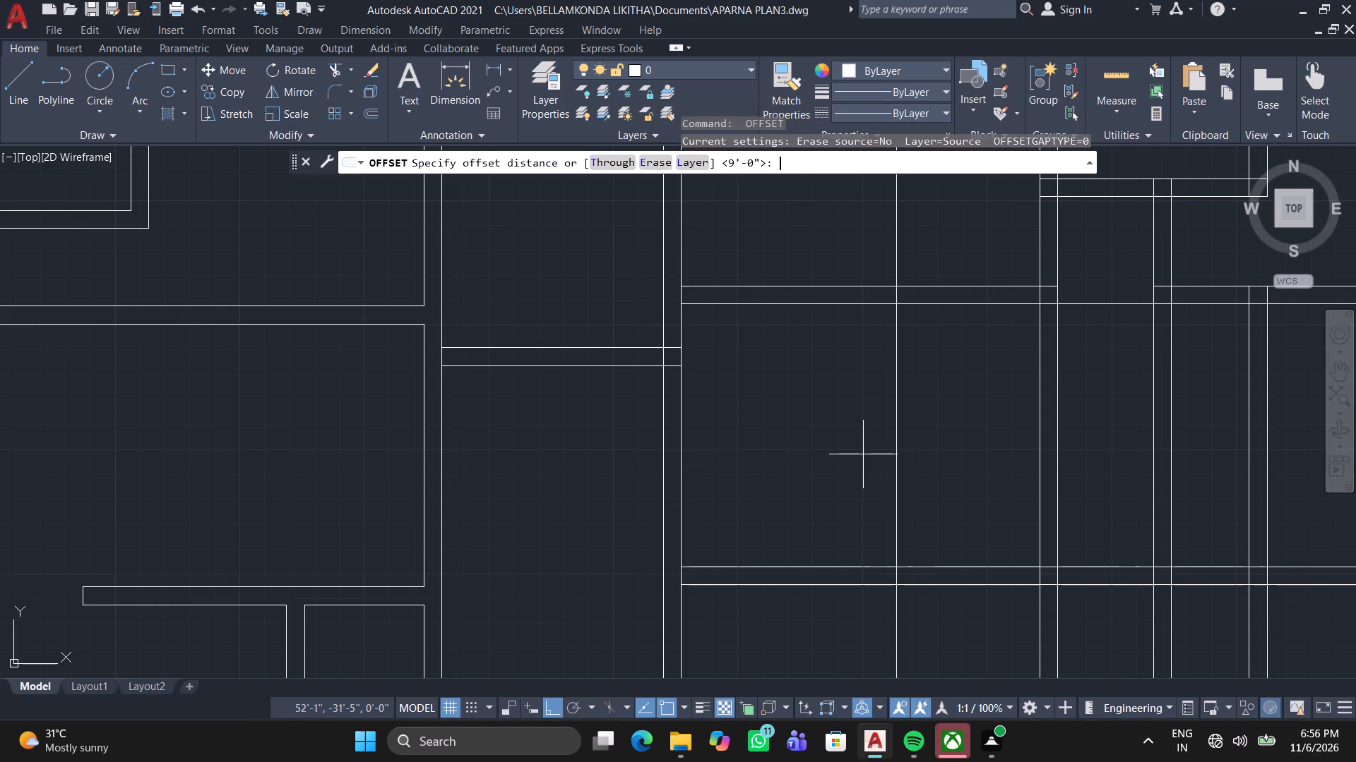
key(5)
key(apostrophe)
key(4)
key(Return)
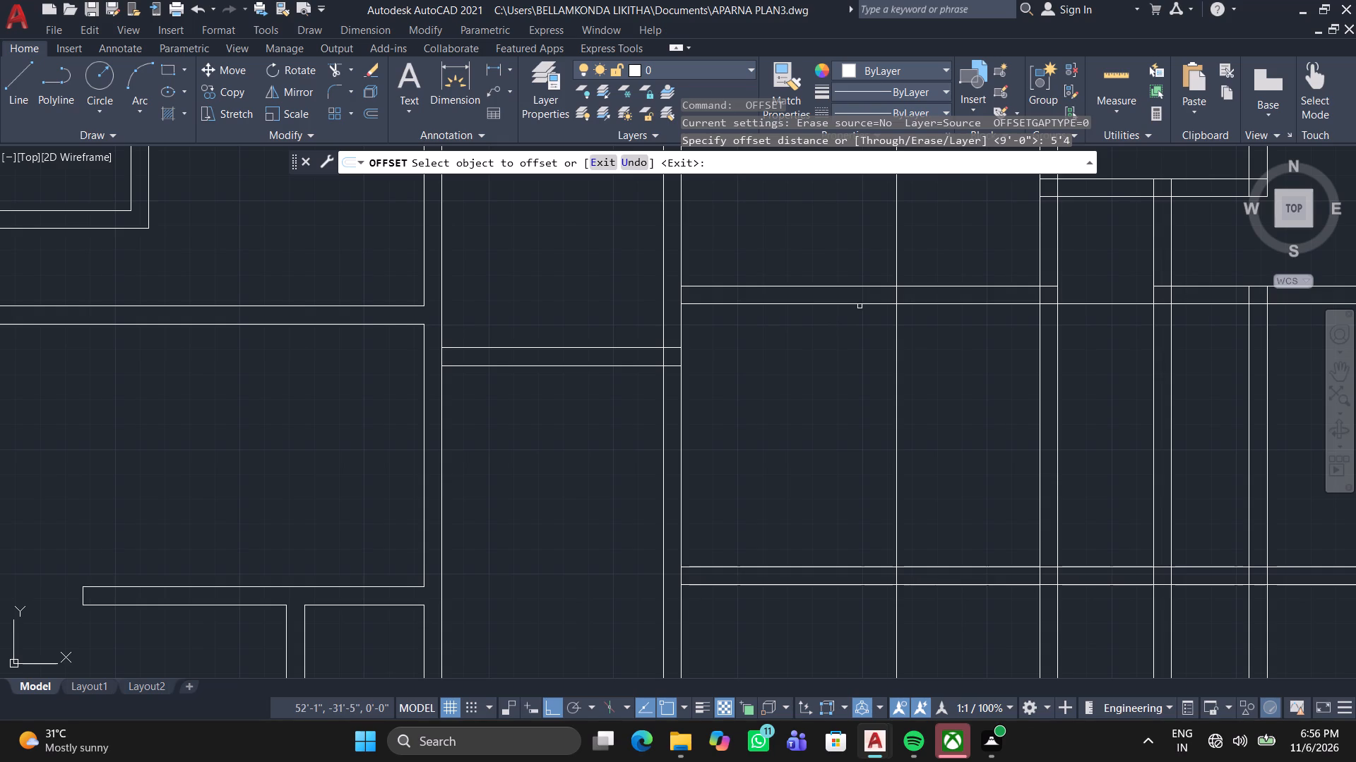
click(863, 304)
click(843, 462)
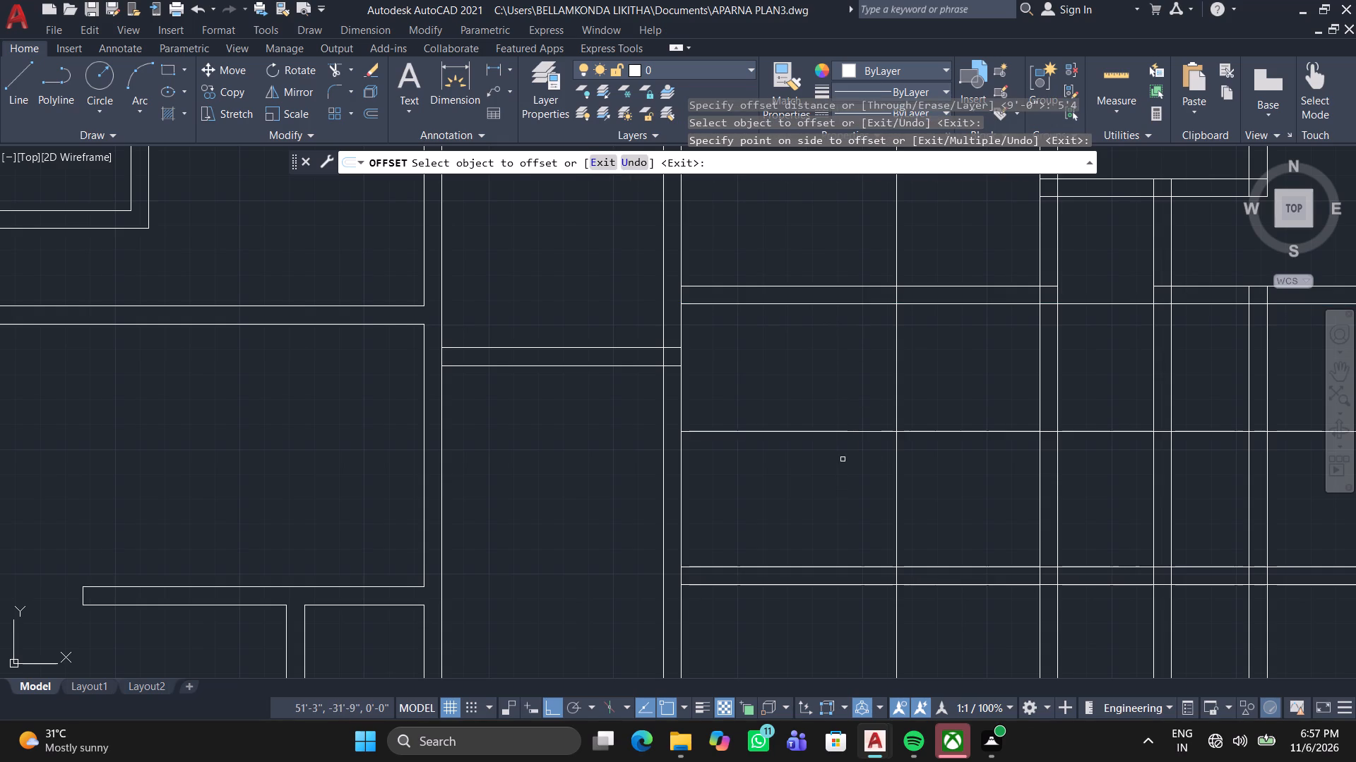
Offset the new horizontal line 9" downward and the new vertical line 9" to the right to form wall thicknesses.
key(space)
key(space)
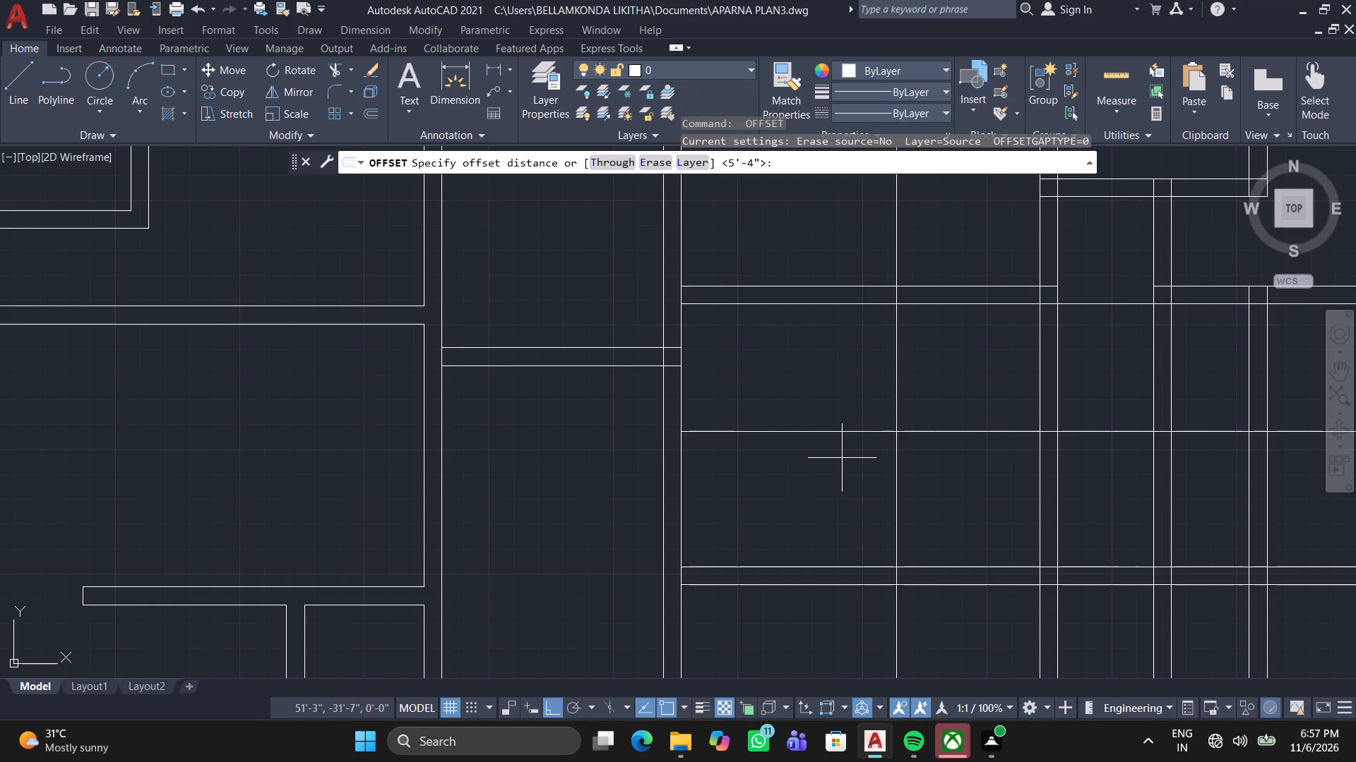
key(9)
key(Return)
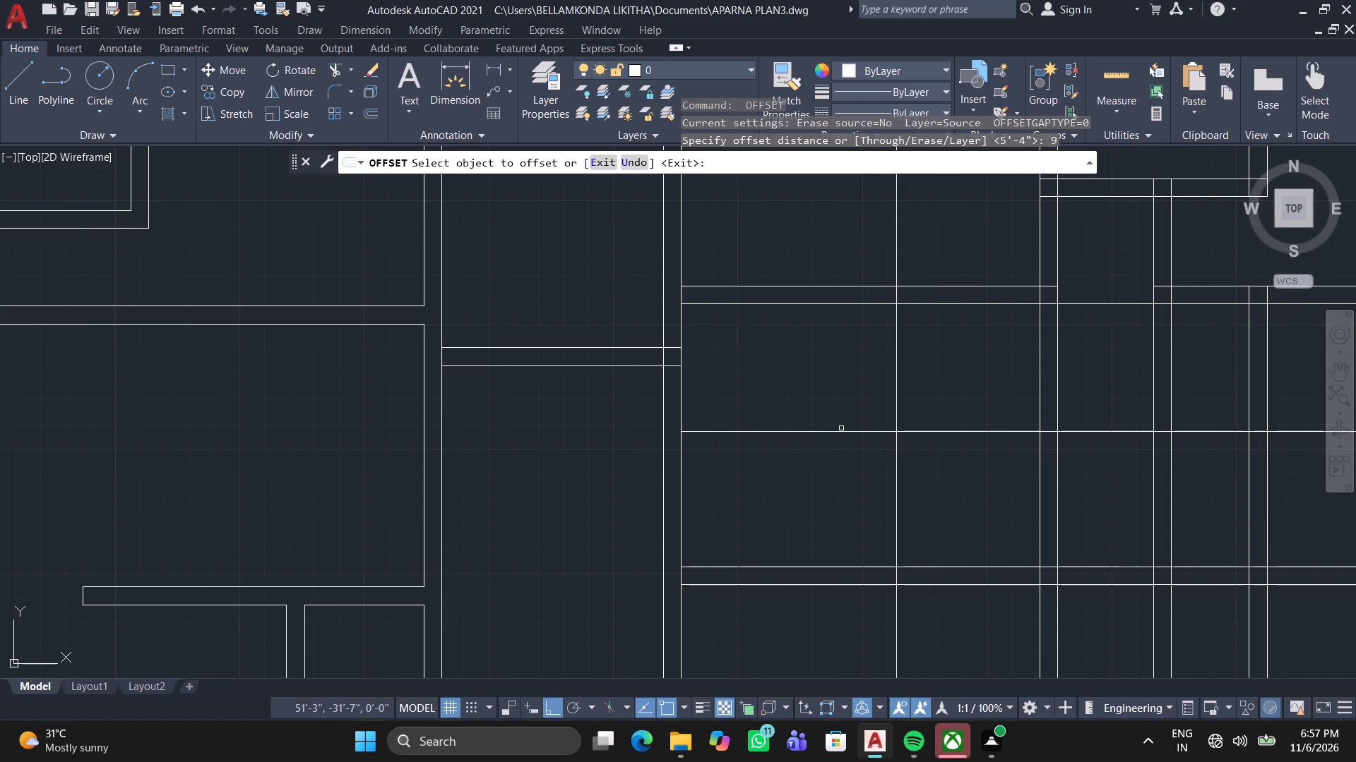
click(841, 430)
click(840, 479)
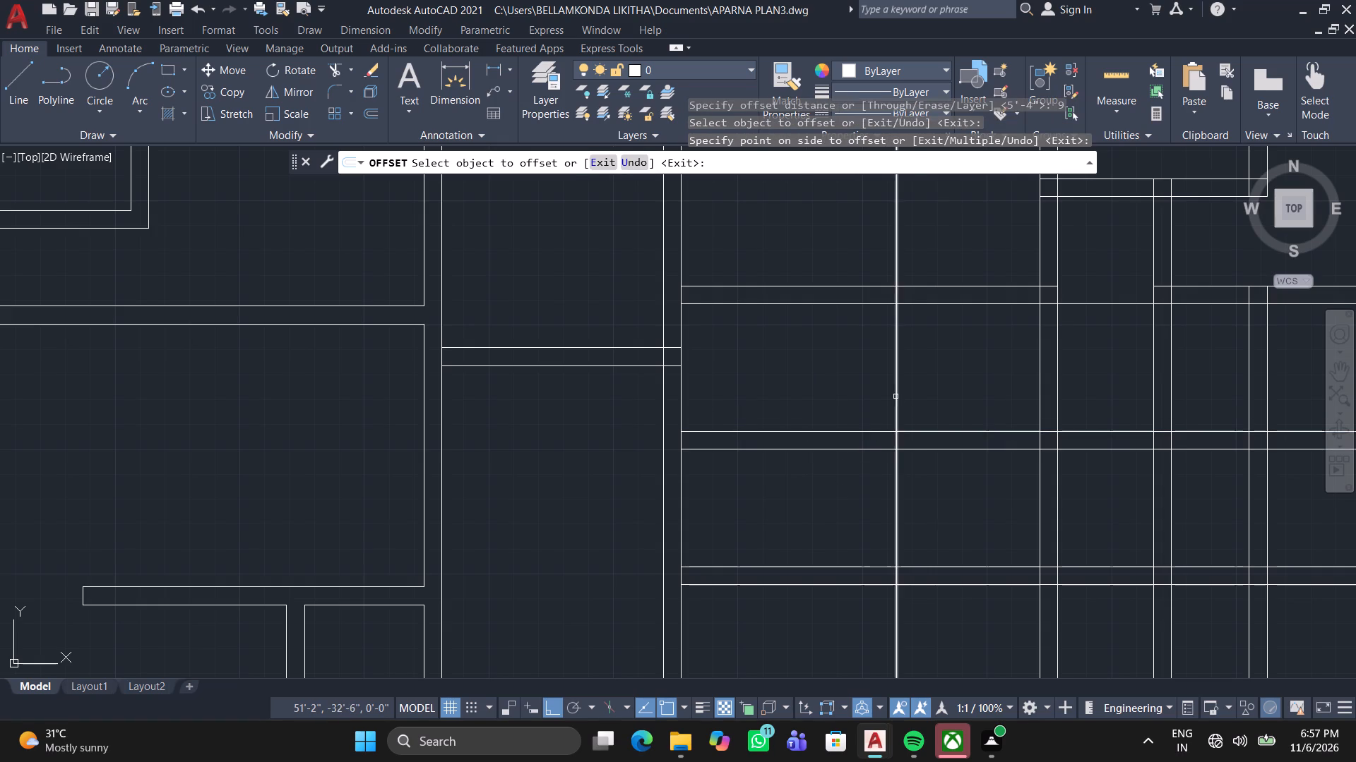
double_click(896, 397)
click(970, 400)
Trim the 9'-offset vertical wall out of the upper-left room and the middle horizontal wall out of the right-hand room.
scroll(952, 399, down, 1)
middle_drag(950, 409, 789, 549)
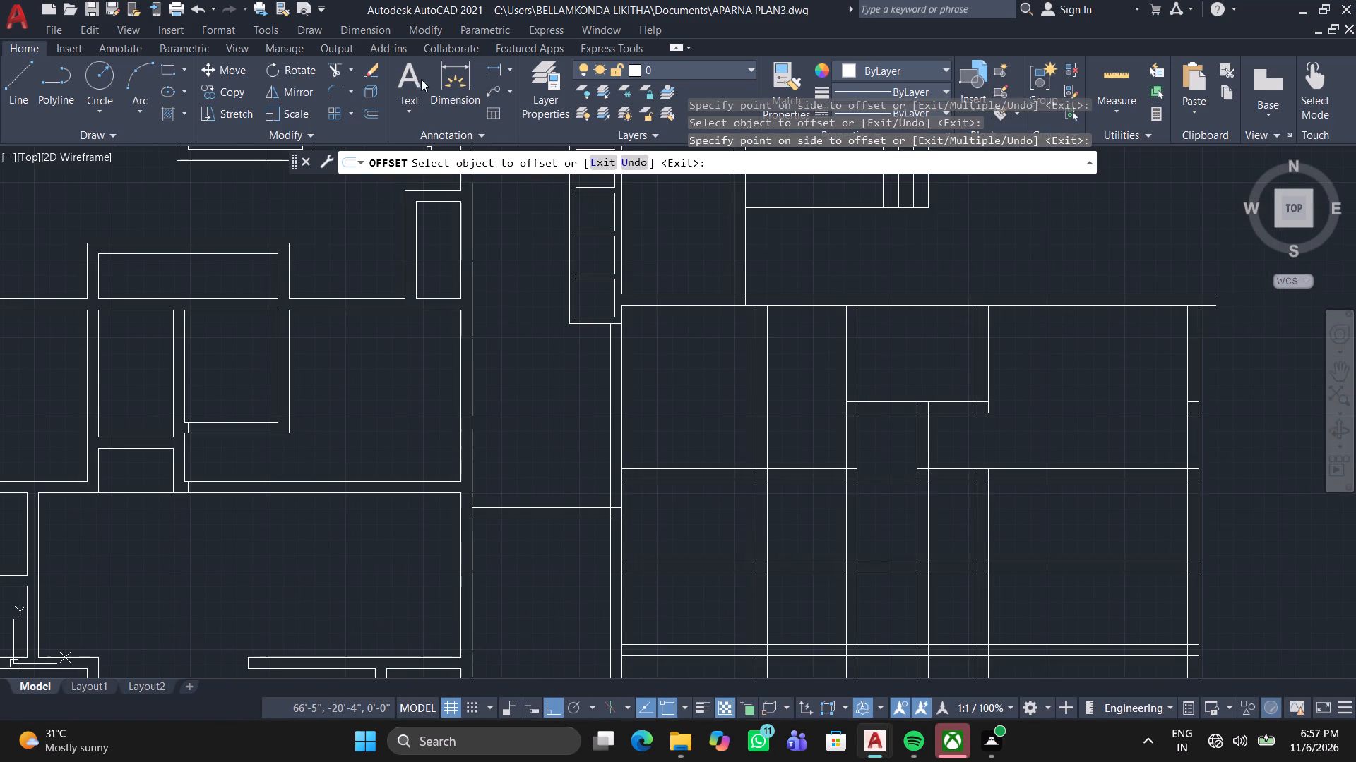
click(332, 78)
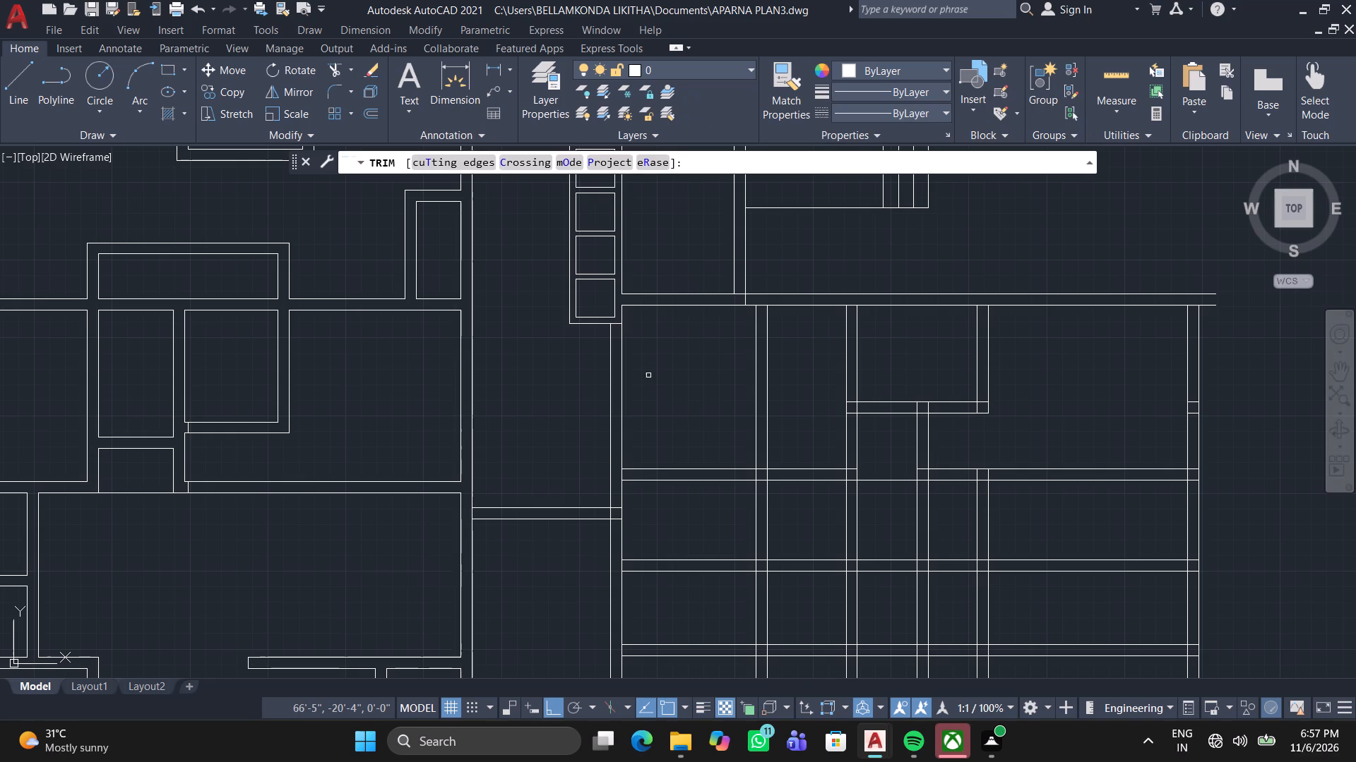
click(691, 406)
click(797, 386)
middle_drag(965, 400, 823, 85)
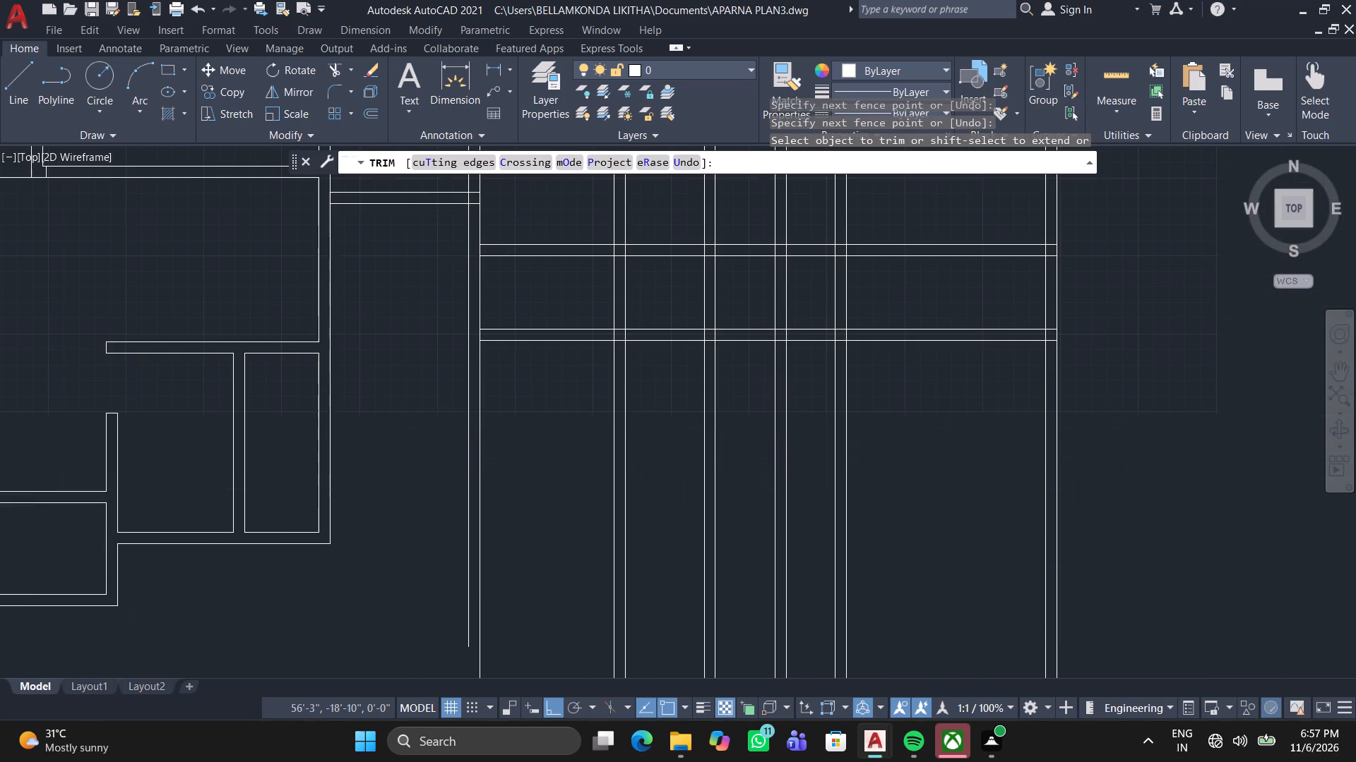
click(965, 221)
click(968, 282)
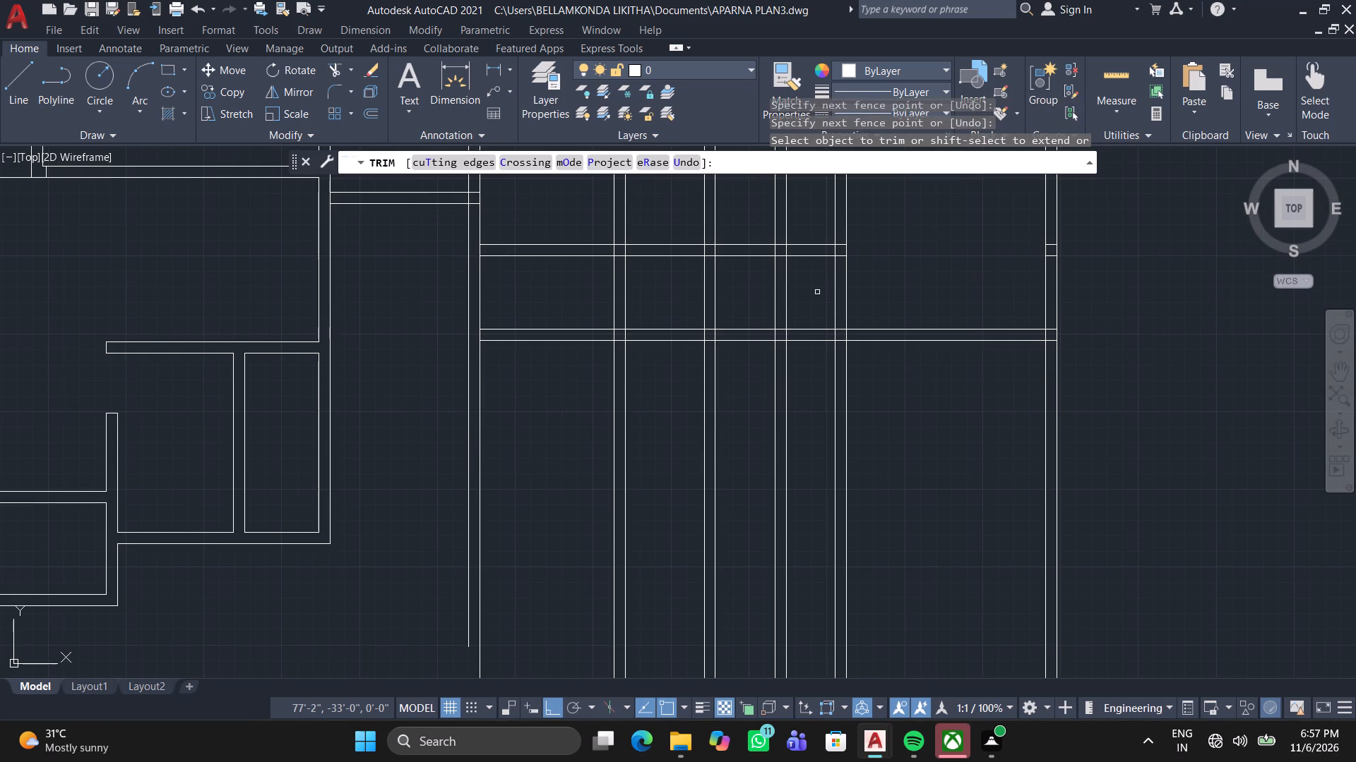
Trim the two vertical walls and the horizontal wall crossing the central room between its upper and lower walls.
middle_drag(805, 282, 799, 432)
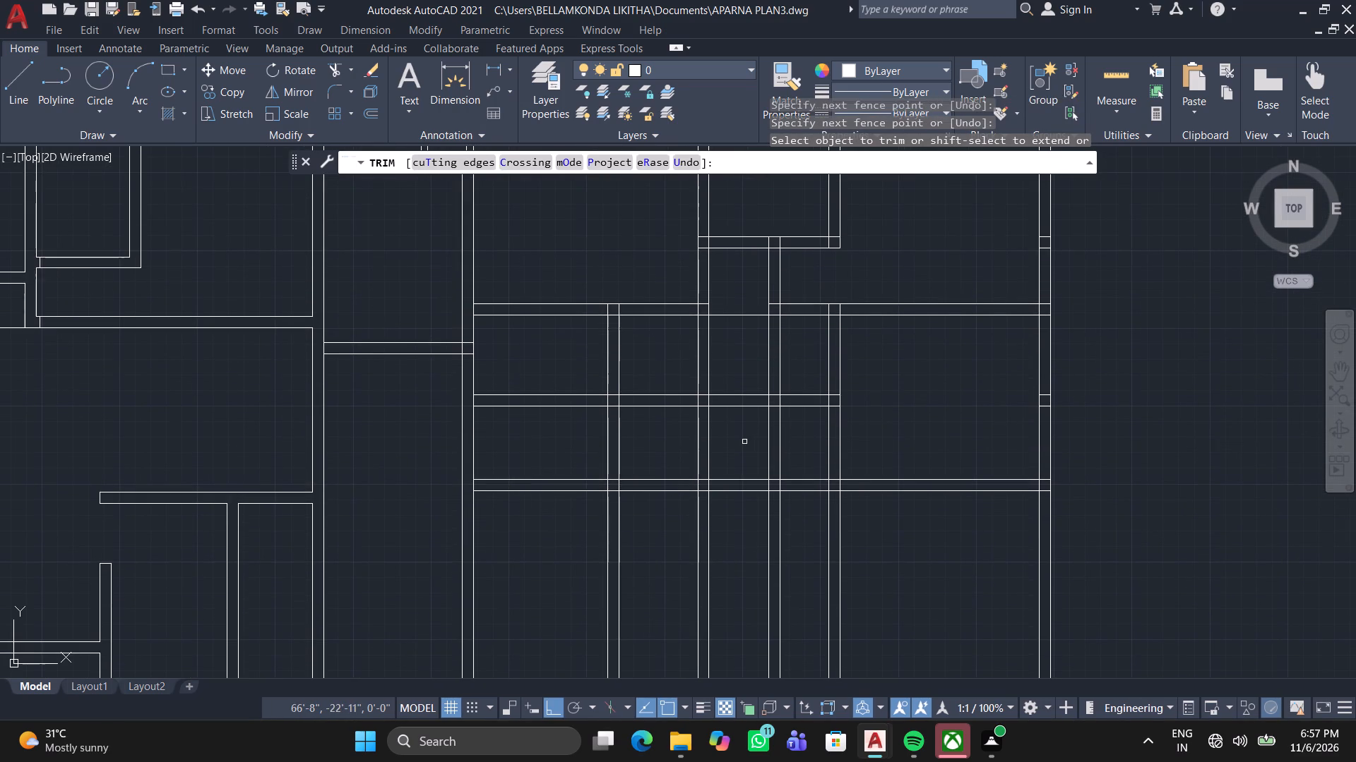
middle_drag(727, 452, 758, 416)
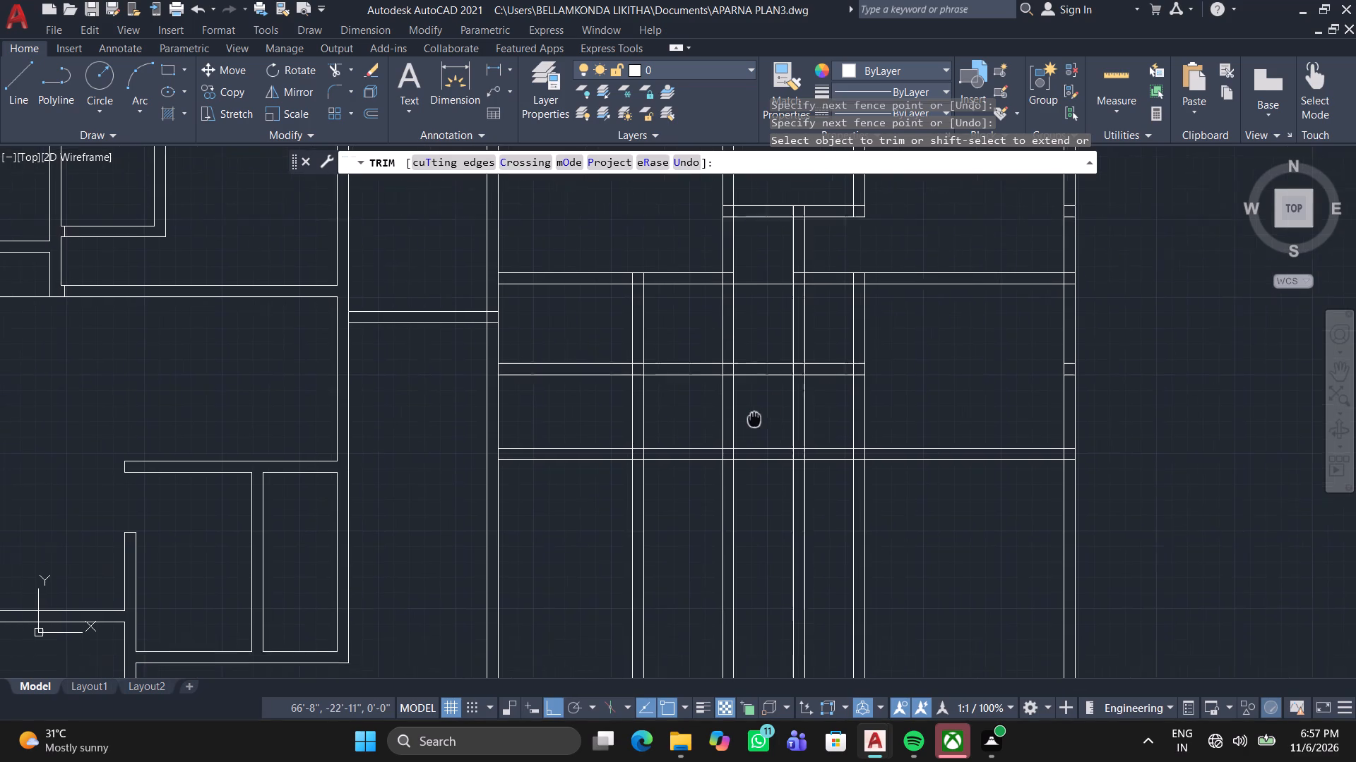
middle_drag(758, 416, 768, 410)
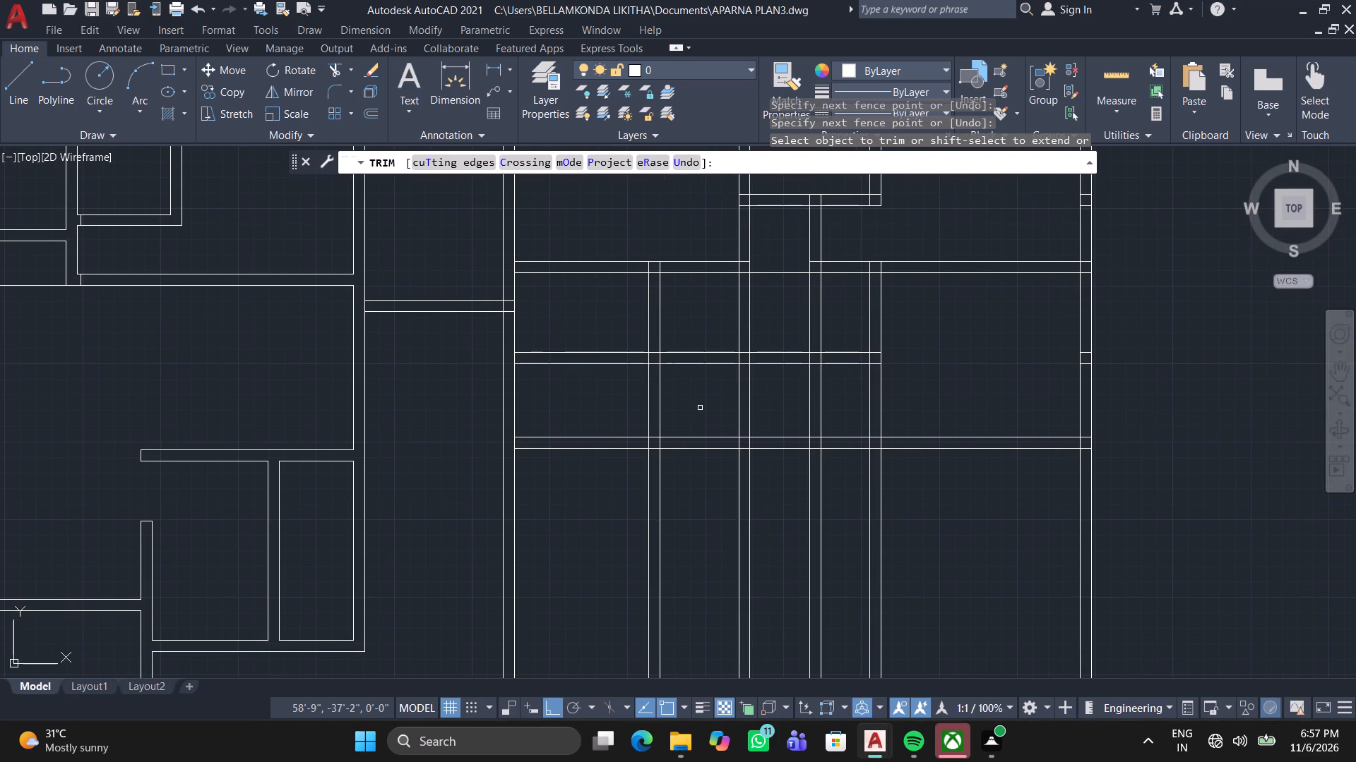
click(700, 408)
click(835, 408)
click(835, 326)
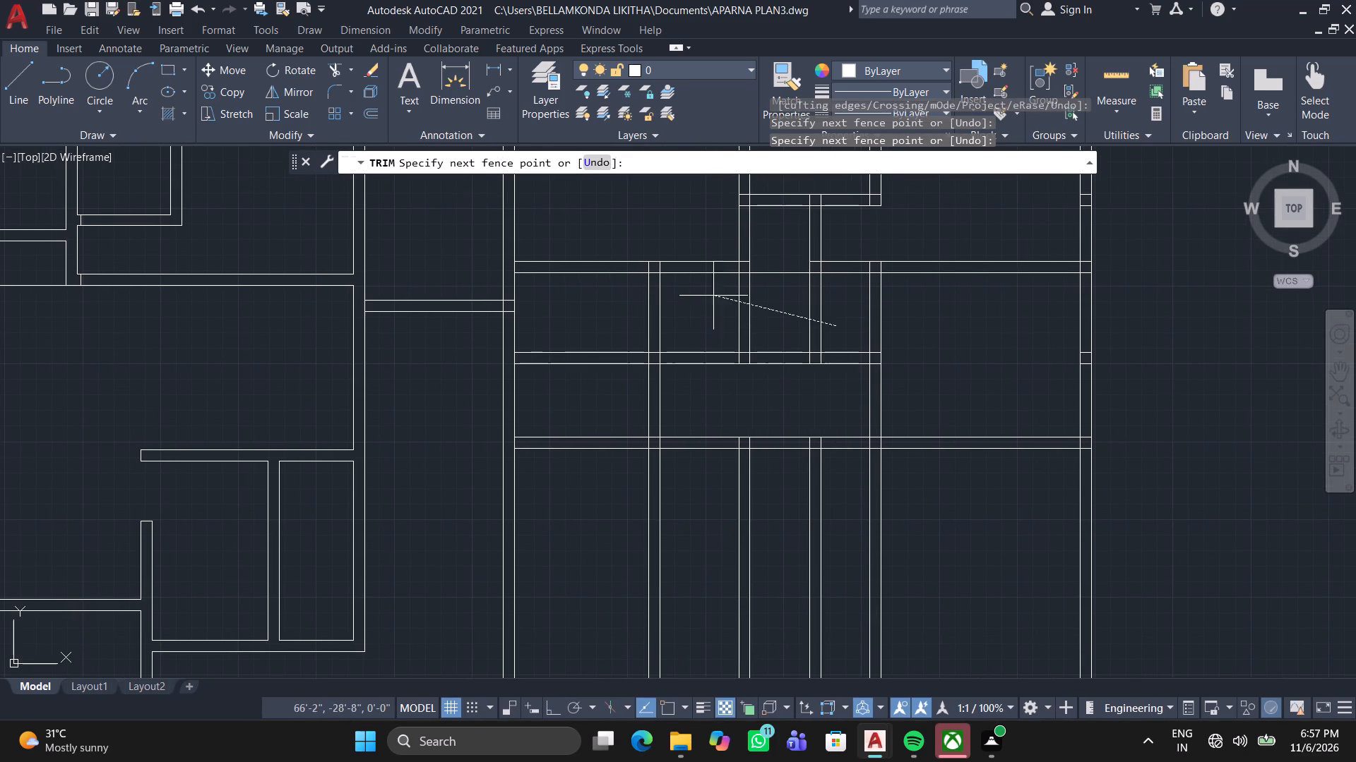
click(692, 300)
click(703, 311)
click(713, 405)
drag(761, 389, 773, 380)
click(790, 341)
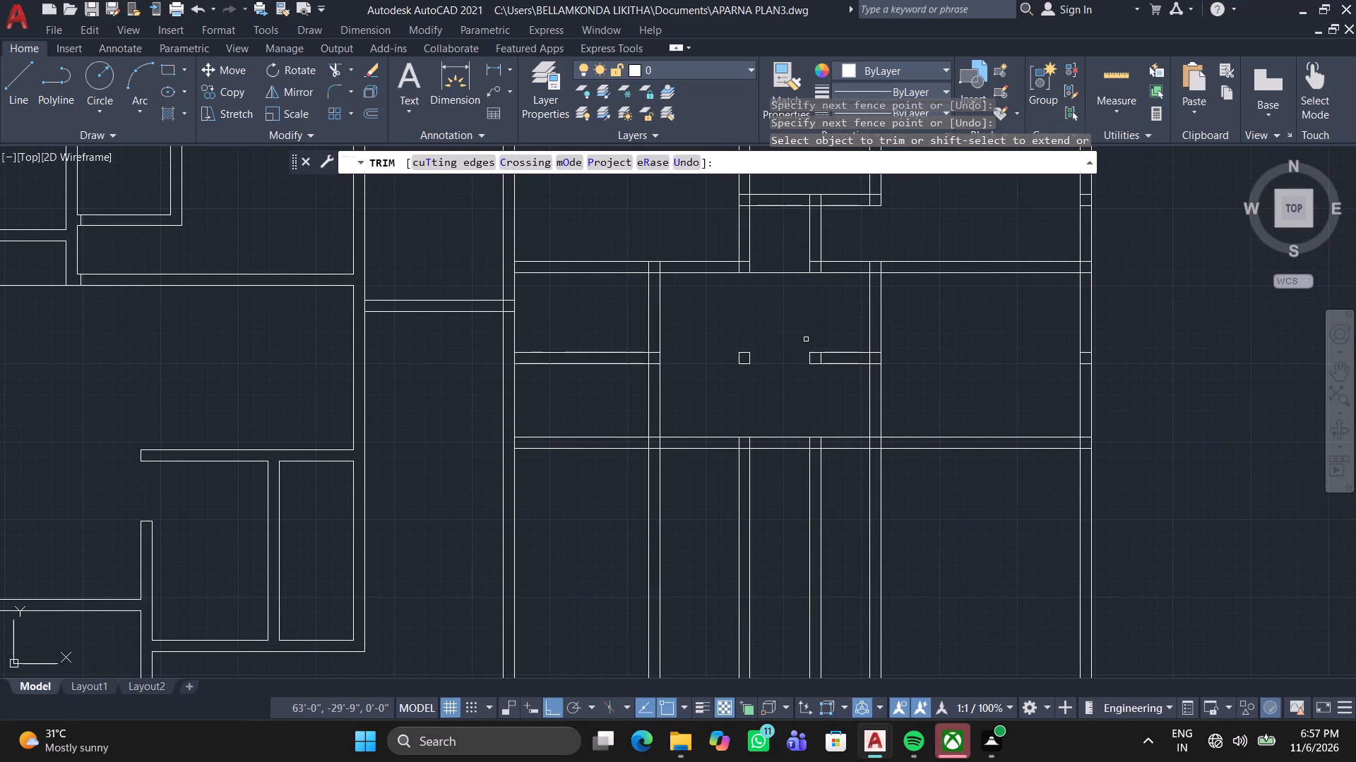
drag(814, 334, 843, 353)
click(845, 380)
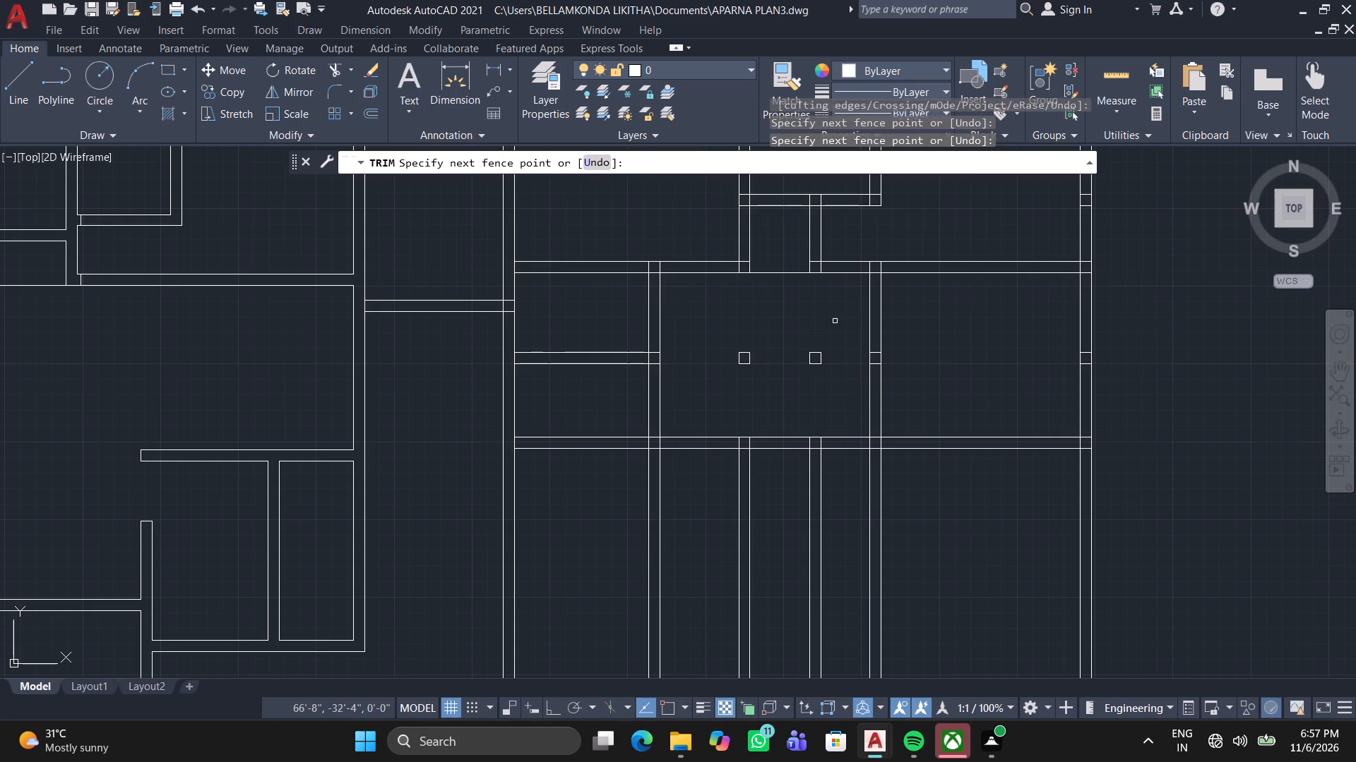
Remove the leftover short line segments at the two former wall intersections inside the central room.
click(835, 321)
click(824, 361)
click(755, 361)
click(722, 356)
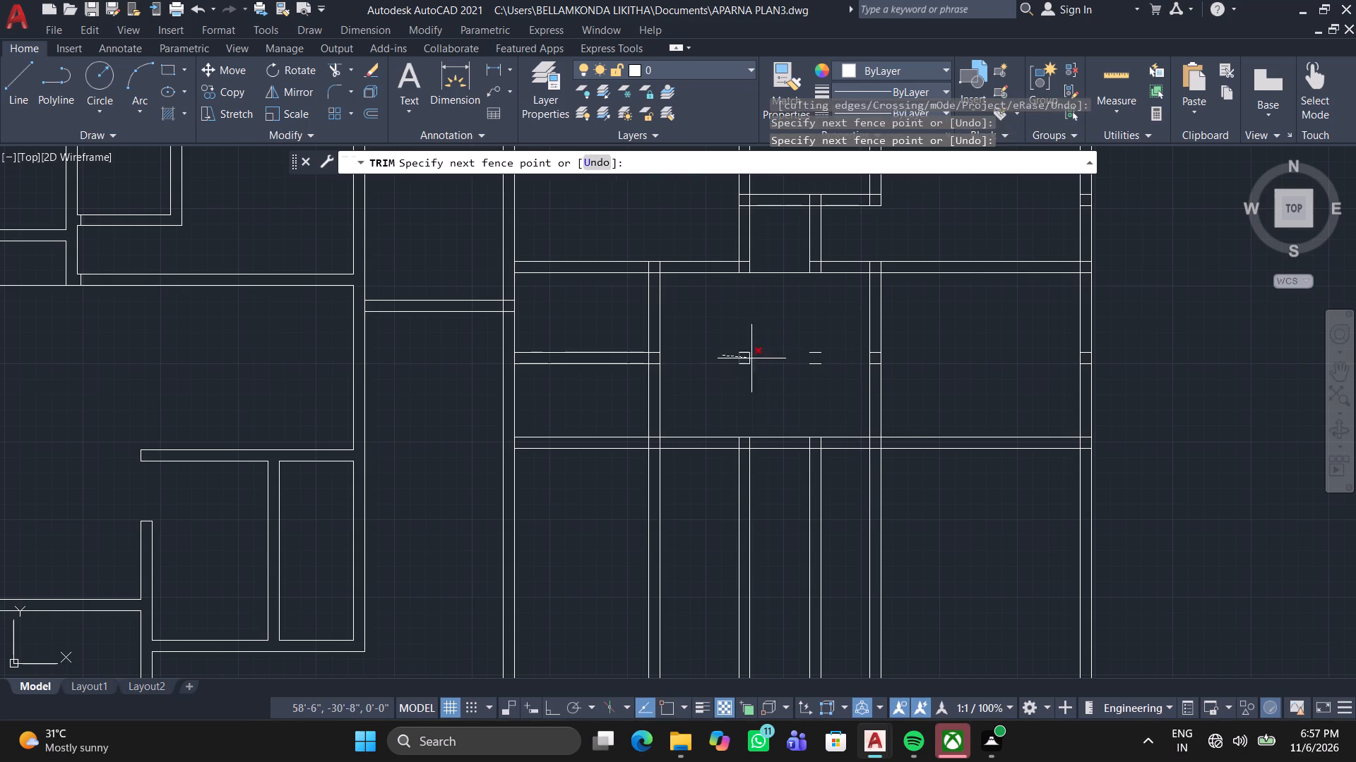
click(766, 363)
drag(747, 366, 747, 346)
click(747, 341)
click(815, 371)
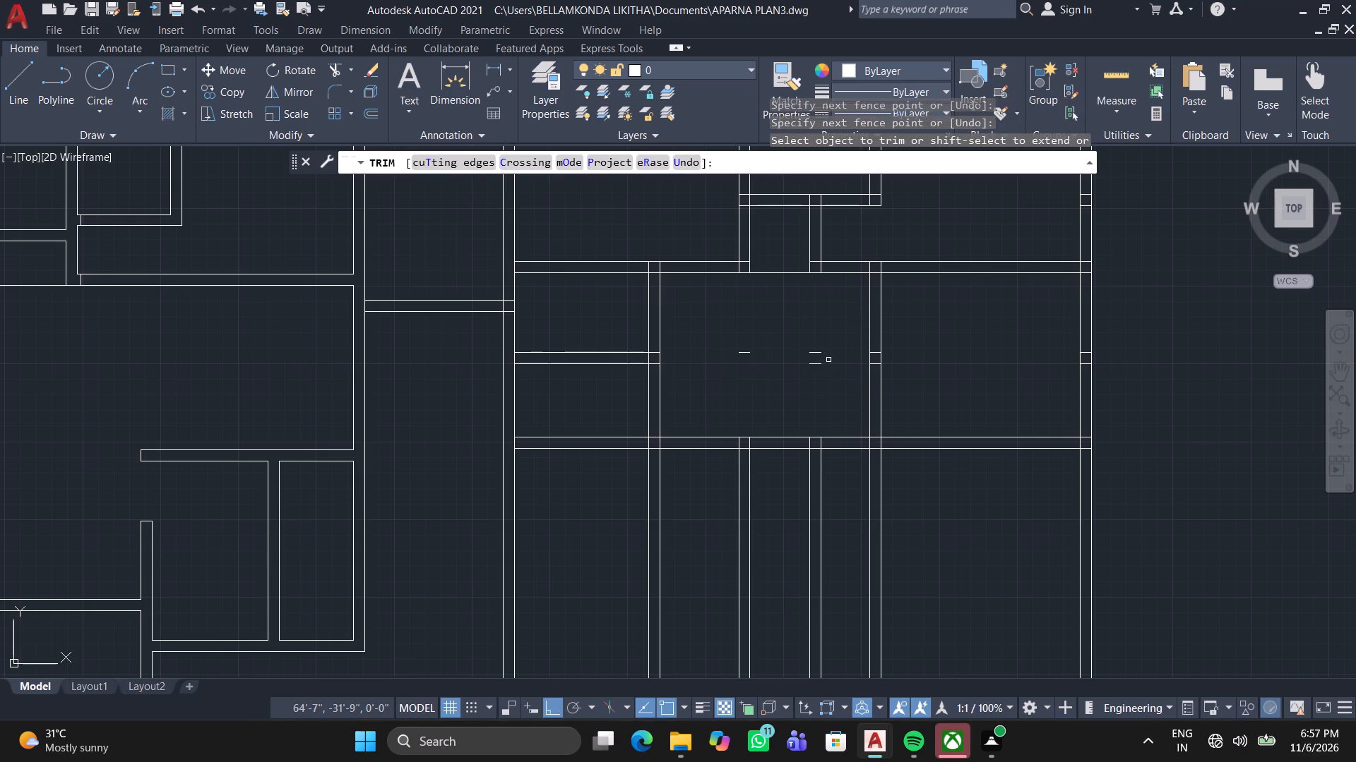
drag(828, 360, 825, 370)
click(819, 351)
click(819, 370)
click(811, 339)
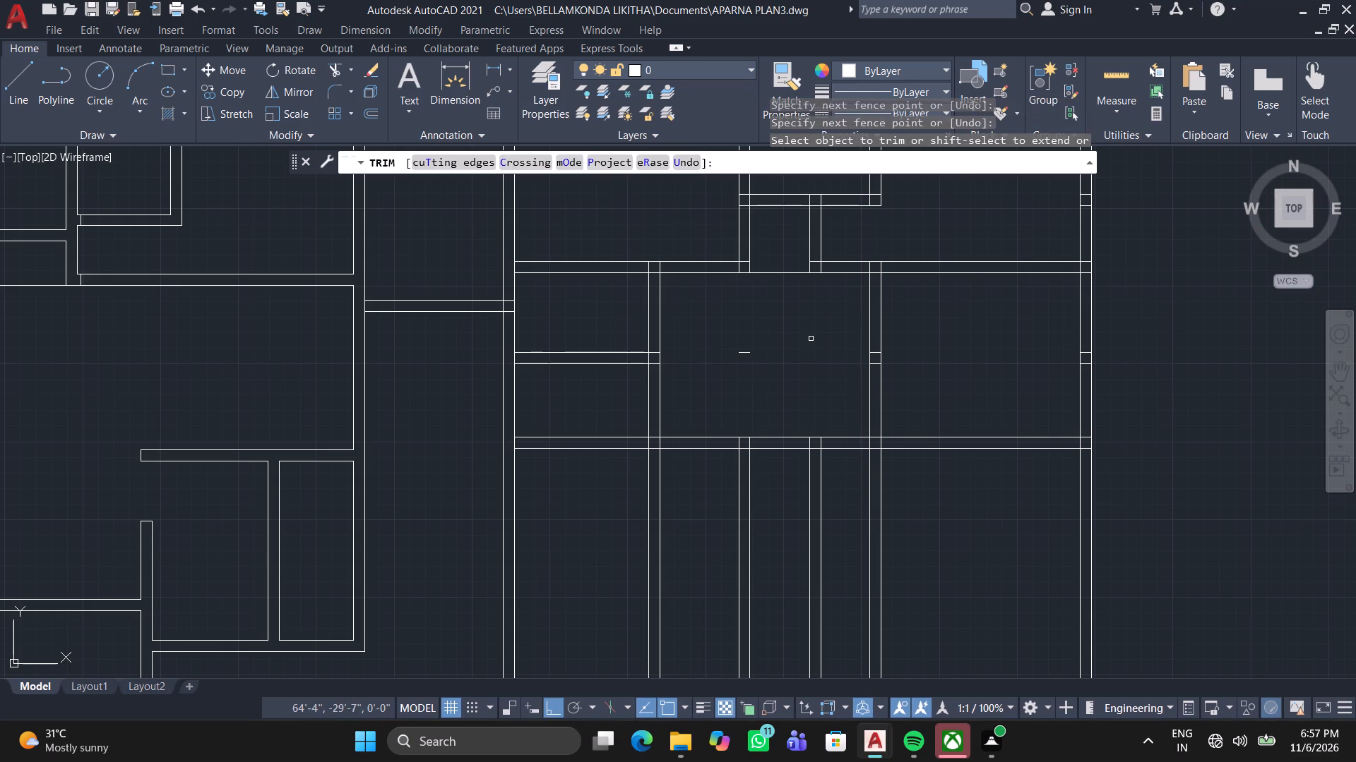
click(735, 361)
click(754, 346)
Trim the three inner vertical wall pairs nearest the long left wall where they extend below the lowest horizontal wall.
scroll(741, 353, down, 3)
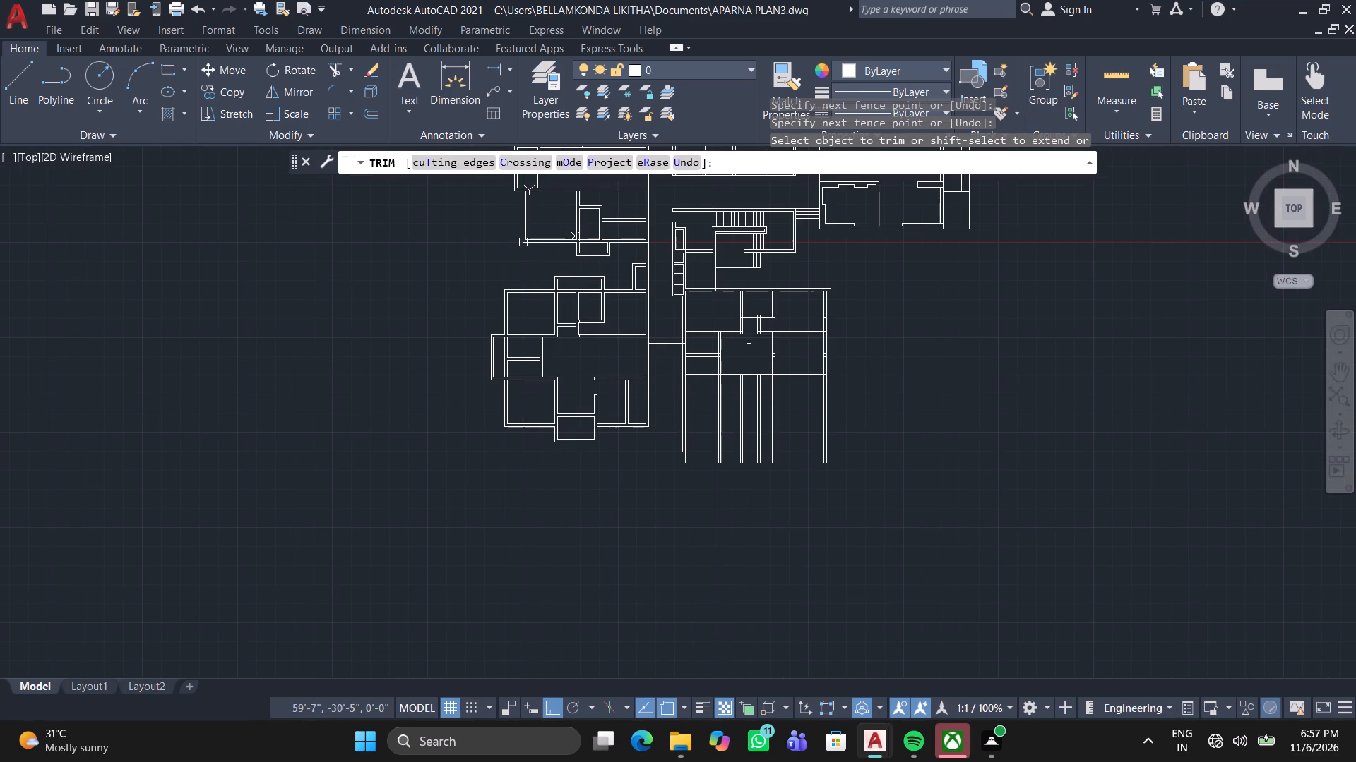
middle_click(759, 330)
scroll(776, 413, up, 4)
middle_drag(820, 427, 900, 667)
scroll(973, 493, down, 1)
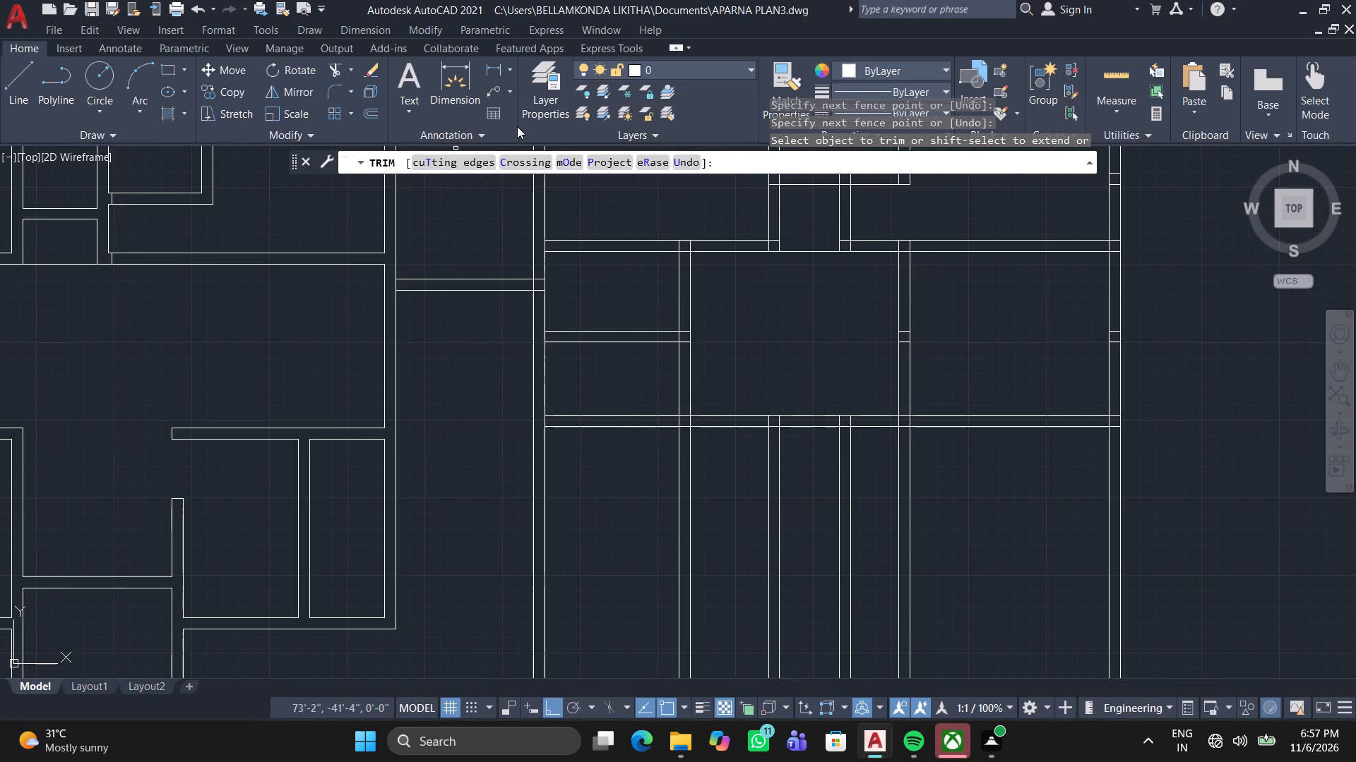
click(763, 488)
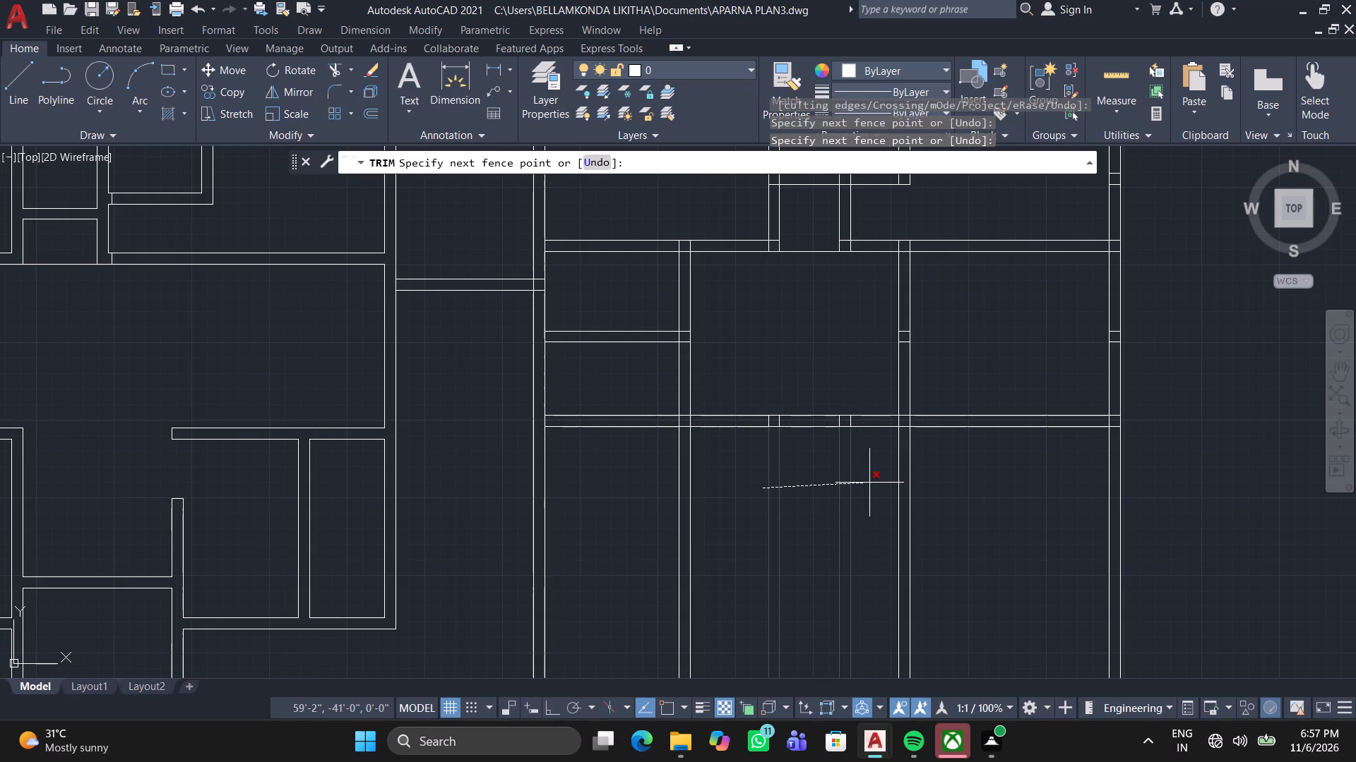
click(869, 483)
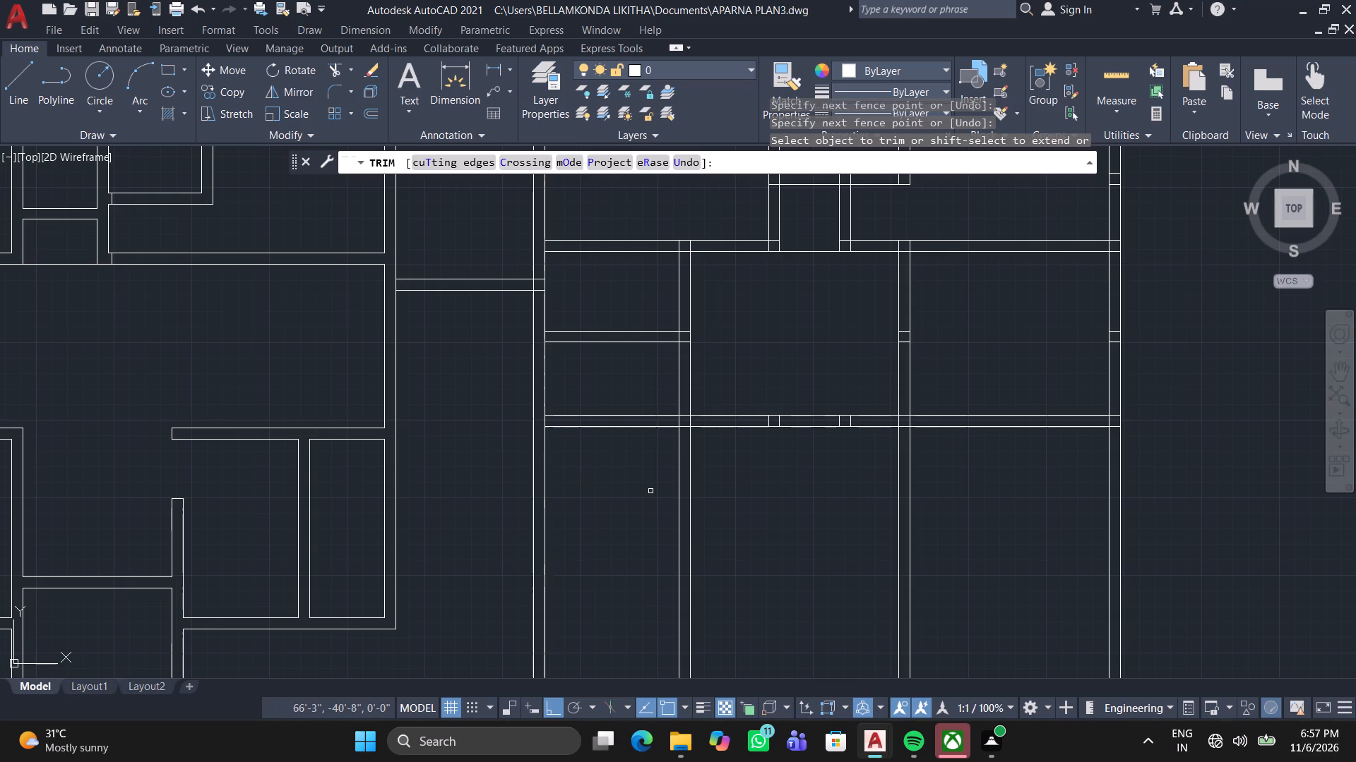
click(650, 491)
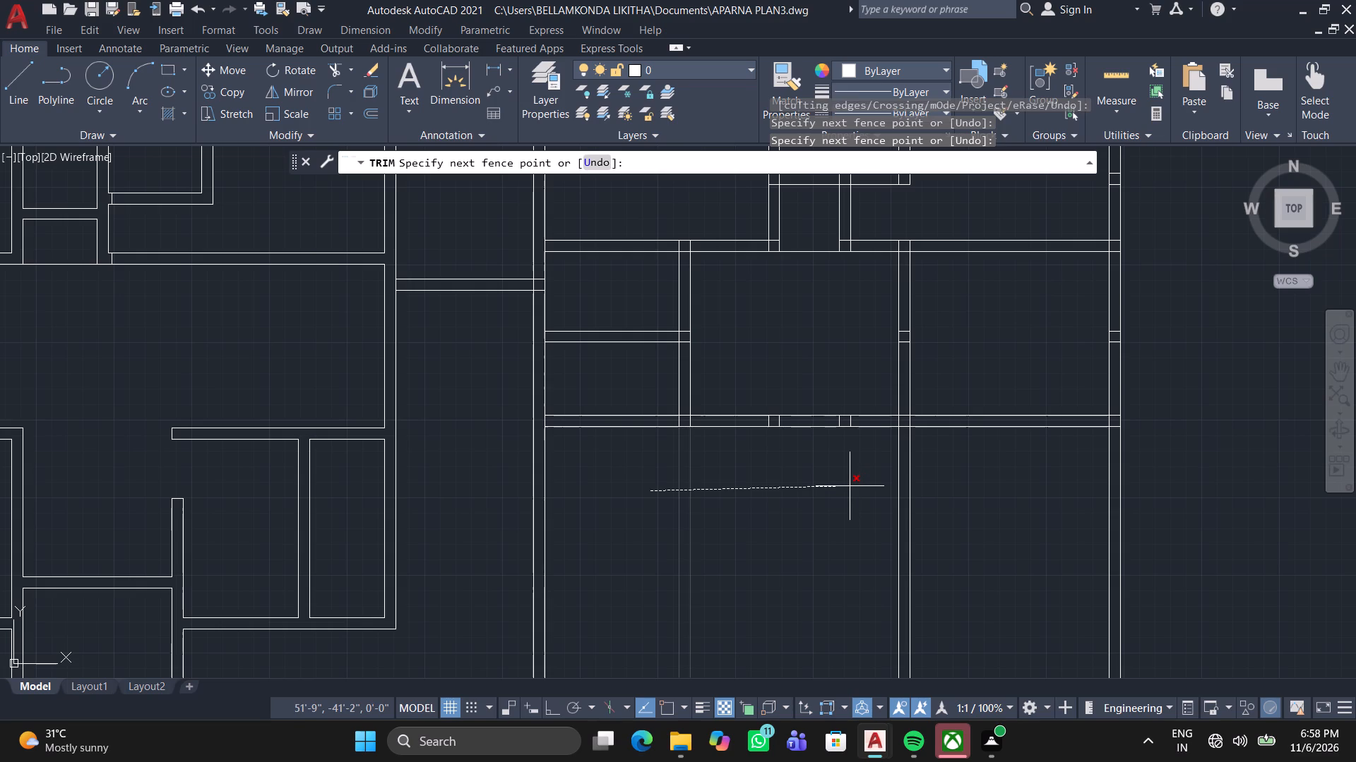
click(850, 486)
Offset the bottom line of the lowest horizontal wall 12' downward.
middle_drag(799, 504, 888, 401)
scroll(699, 433, down, 2)
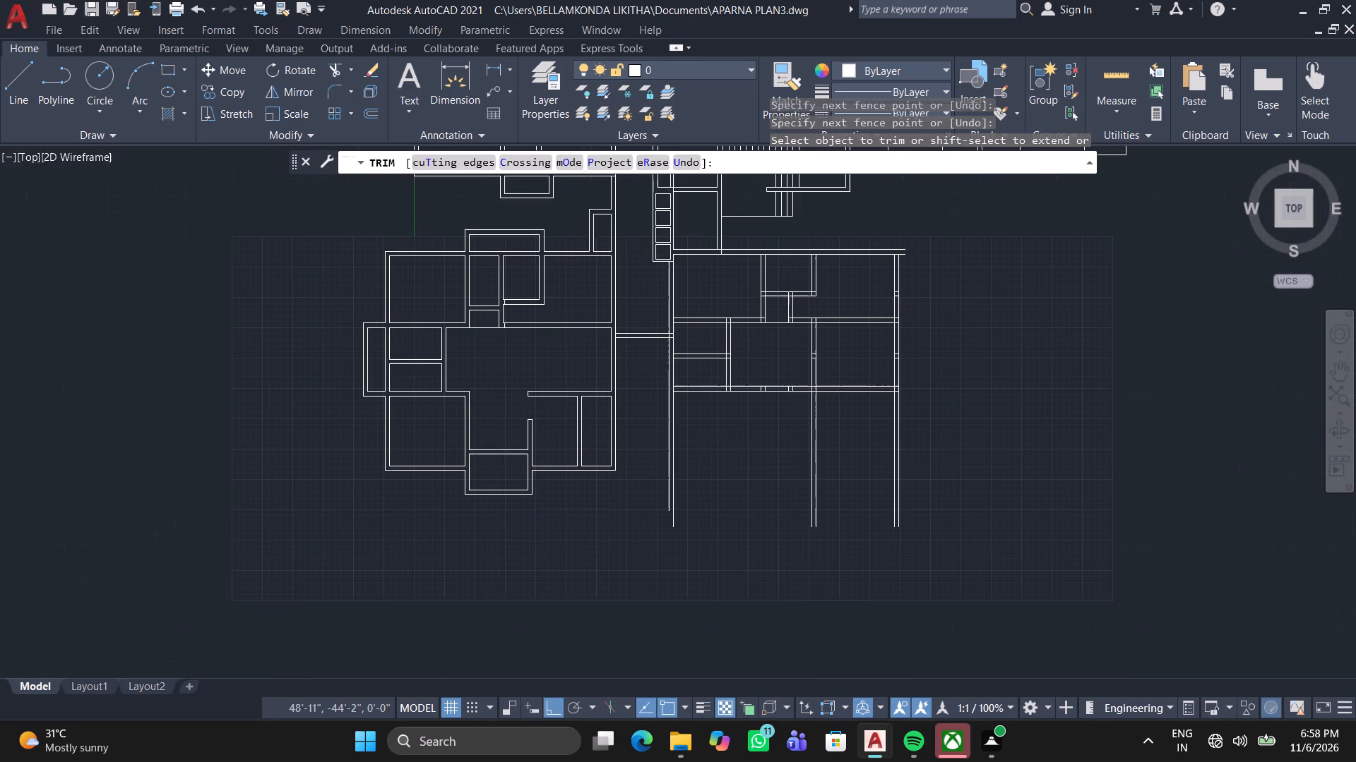
middle_drag(699, 437, 691, 436)
click(376, 110)
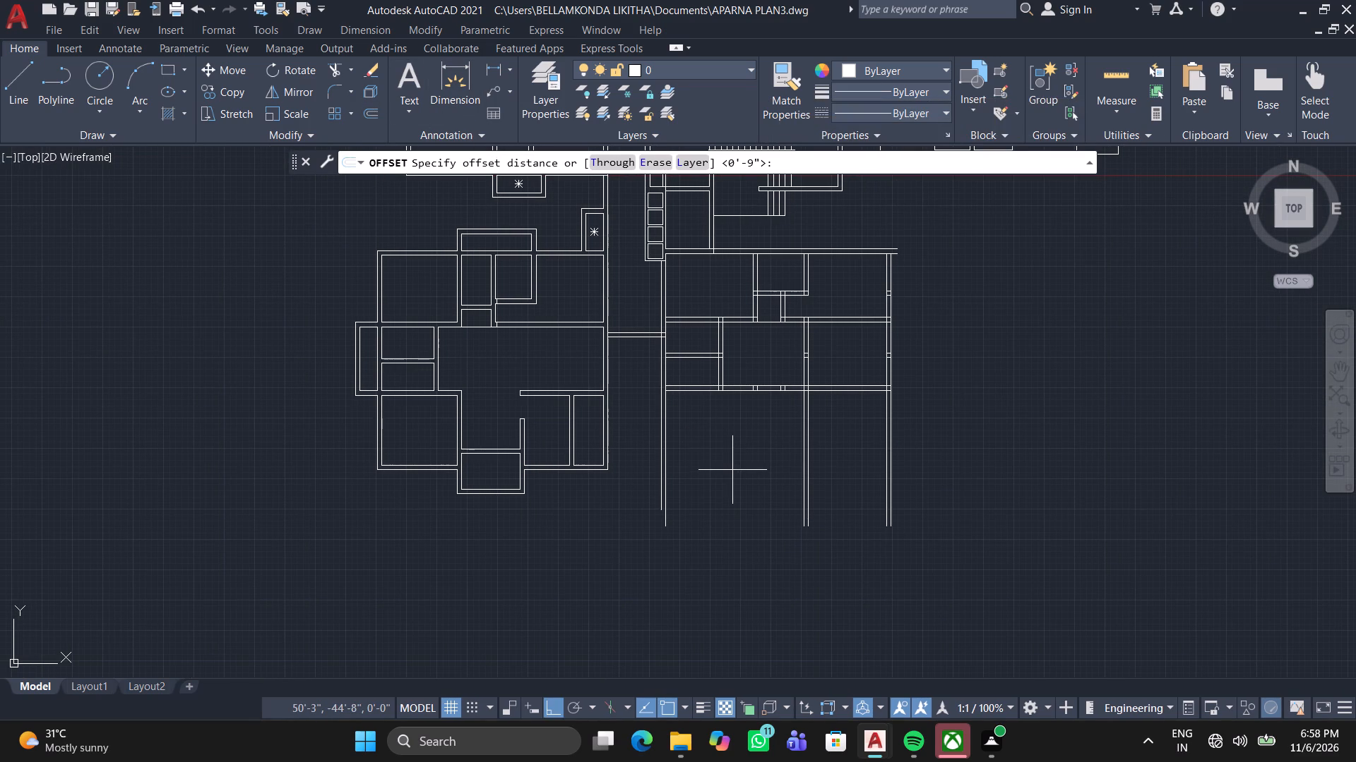
text(12)
key(apostrophe)
key(Return)
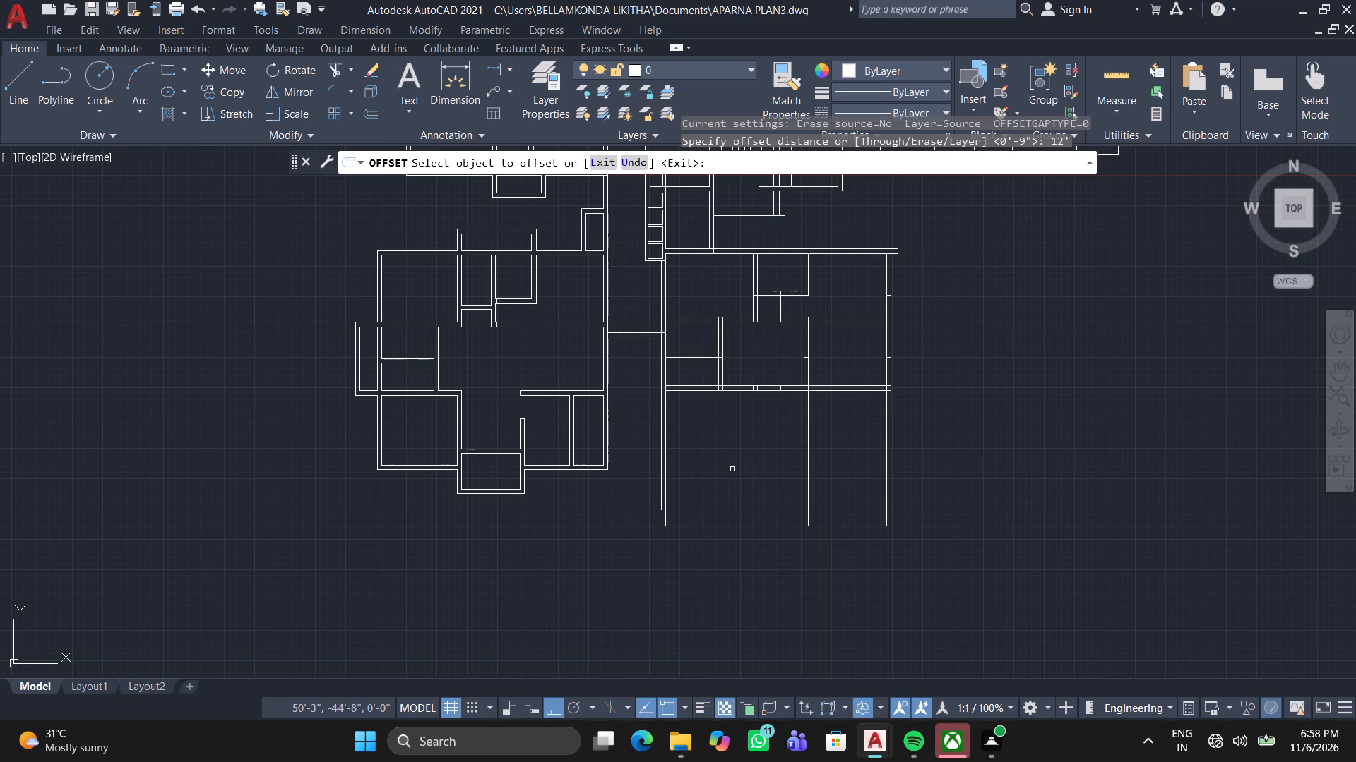
scroll(802, 389, up, 3)
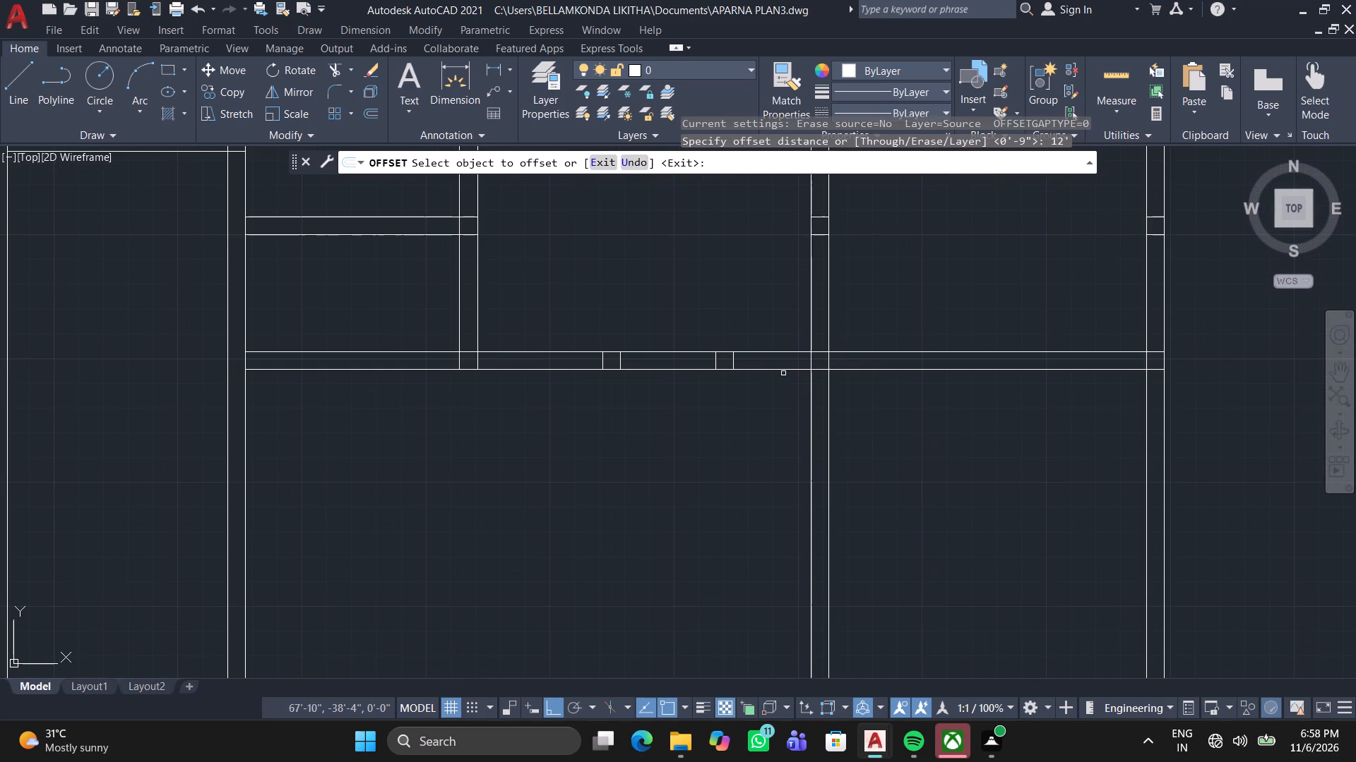
click(789, 369)
middle_drag(714, 586, 948, 428)
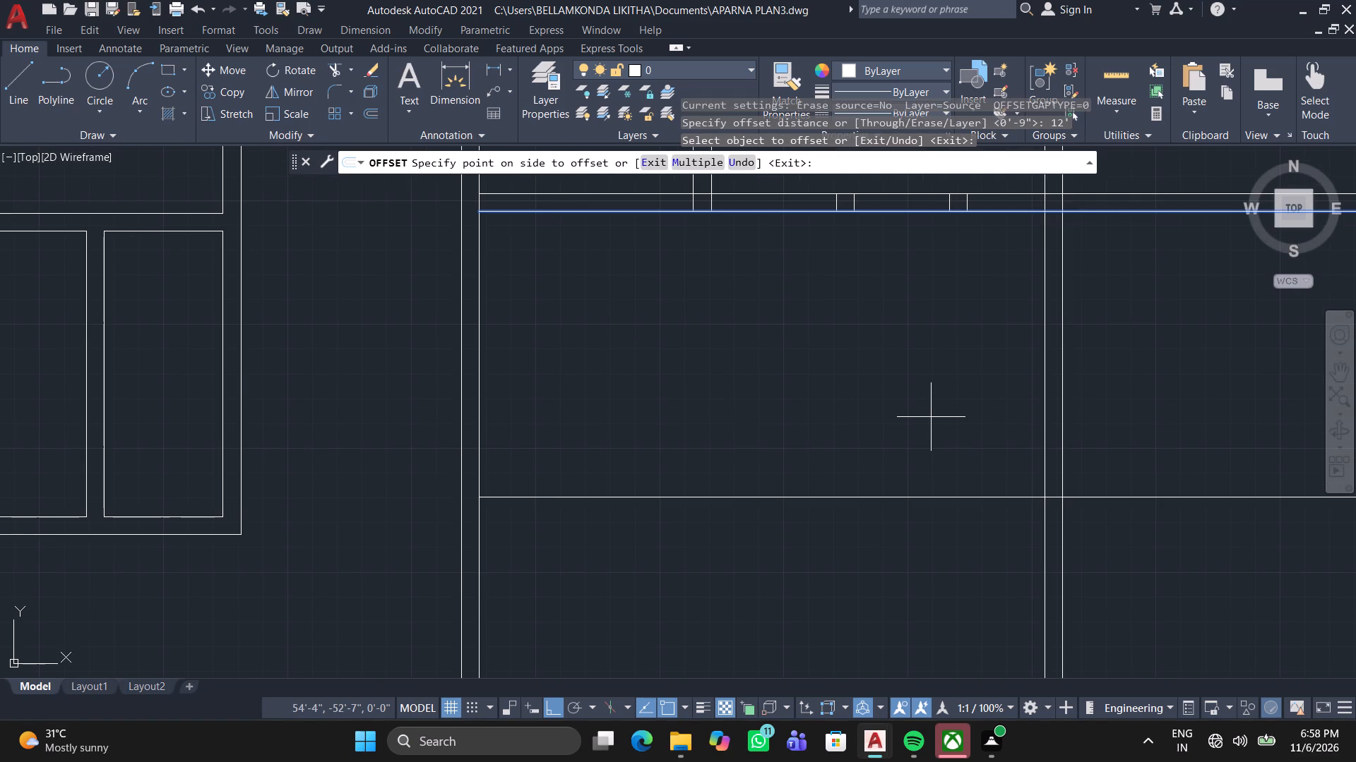
click(931, 417)
scroll(917, 413, down, 1)
middle_click(916, 413)
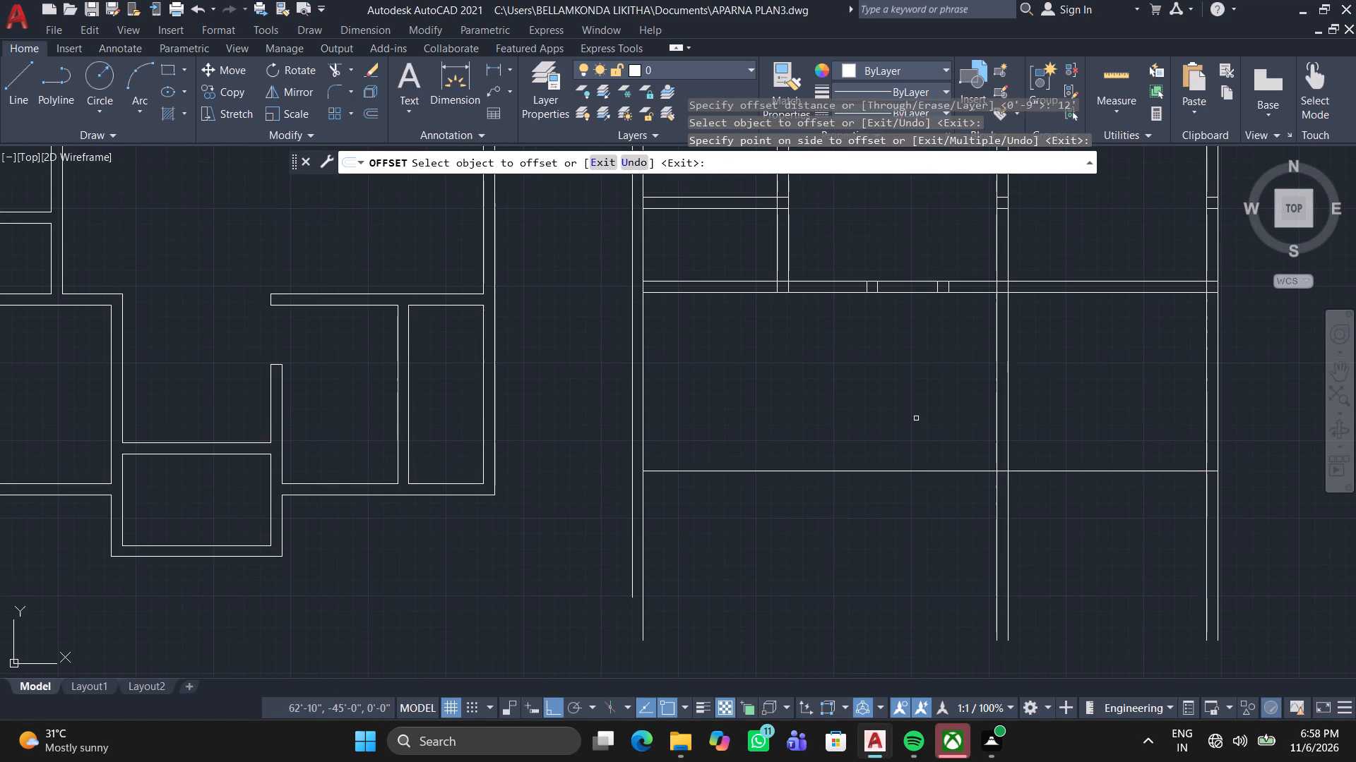
Offset the new lowest horizontal line 9" downward to form the wall thickness.
key(space)
key(space)
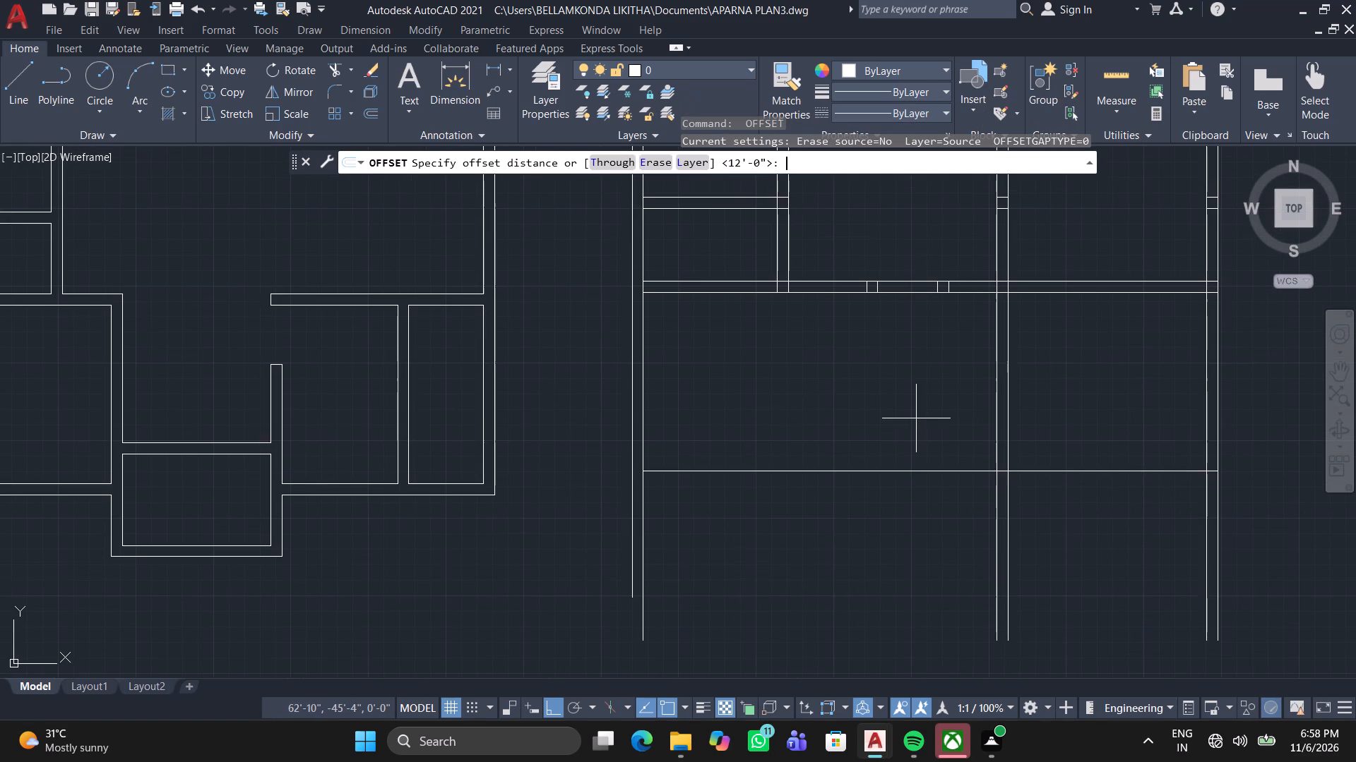
key(9)
key(Return)
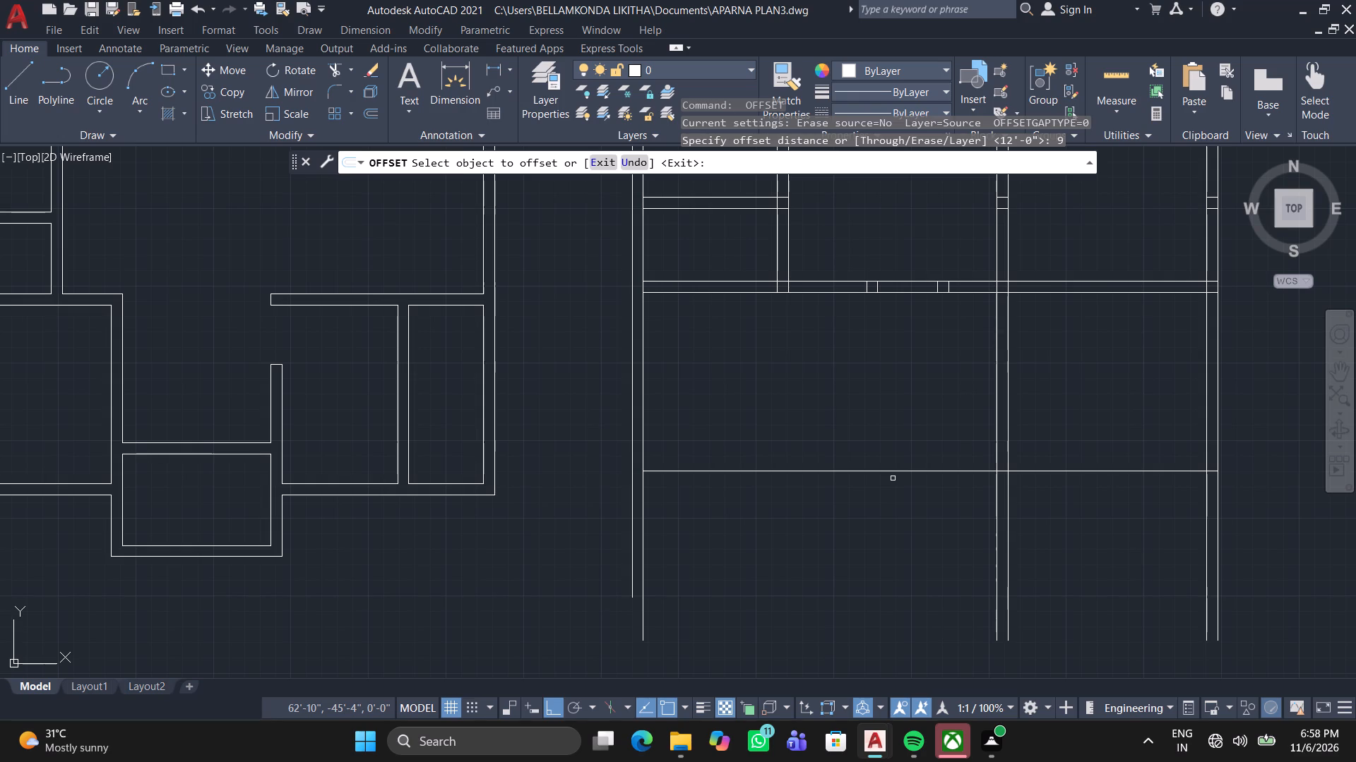
click(897, 470)
click(898, 543)
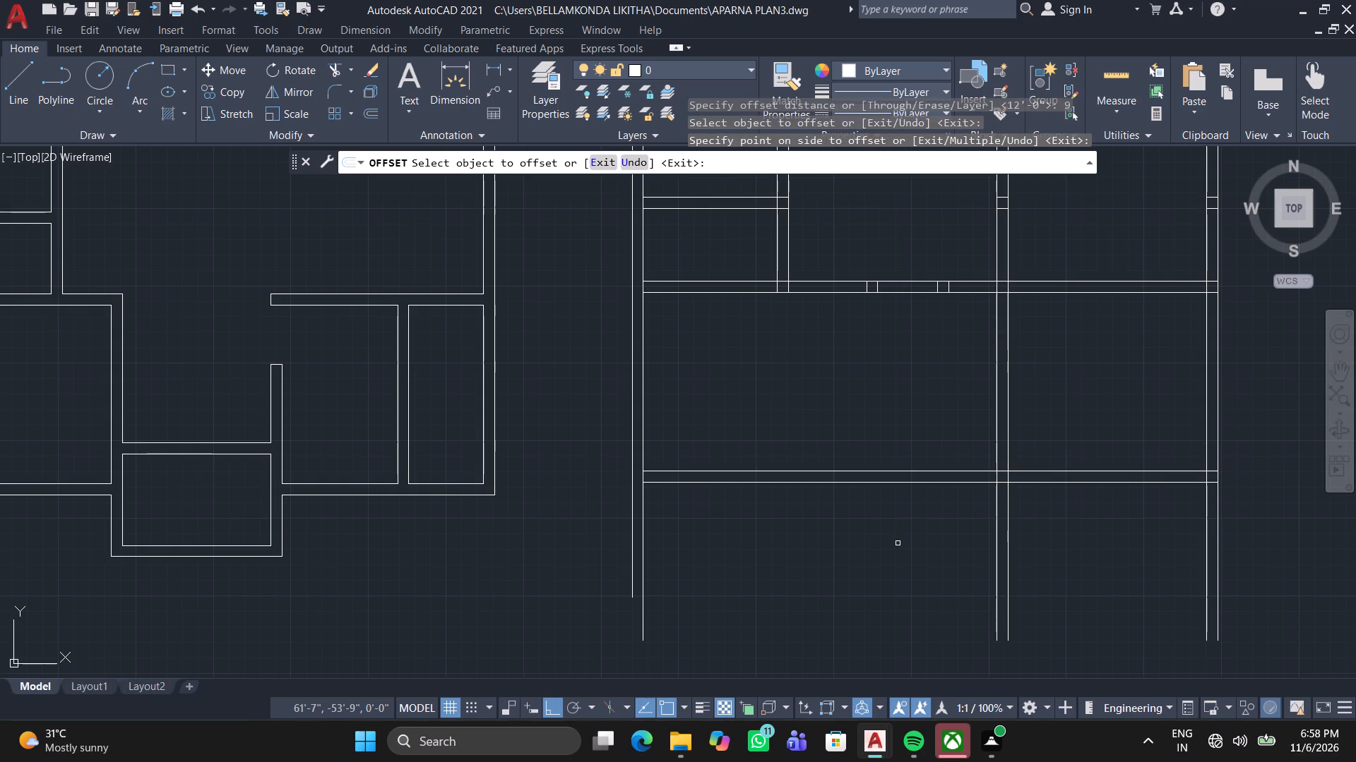
Offset the right face line of the long left vertical wall 13' to the right.
key(space)
key(space)
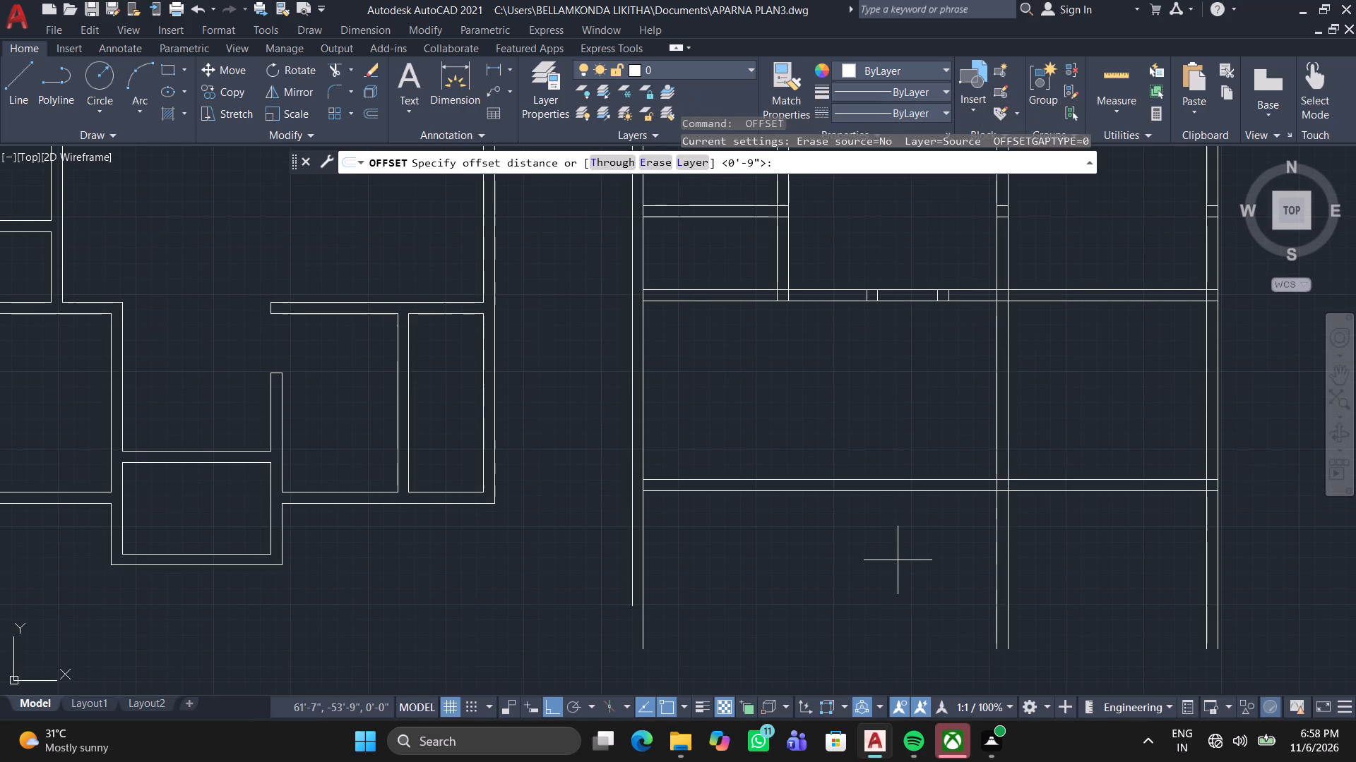
text(13)
key(apostrophe)
key(Return)
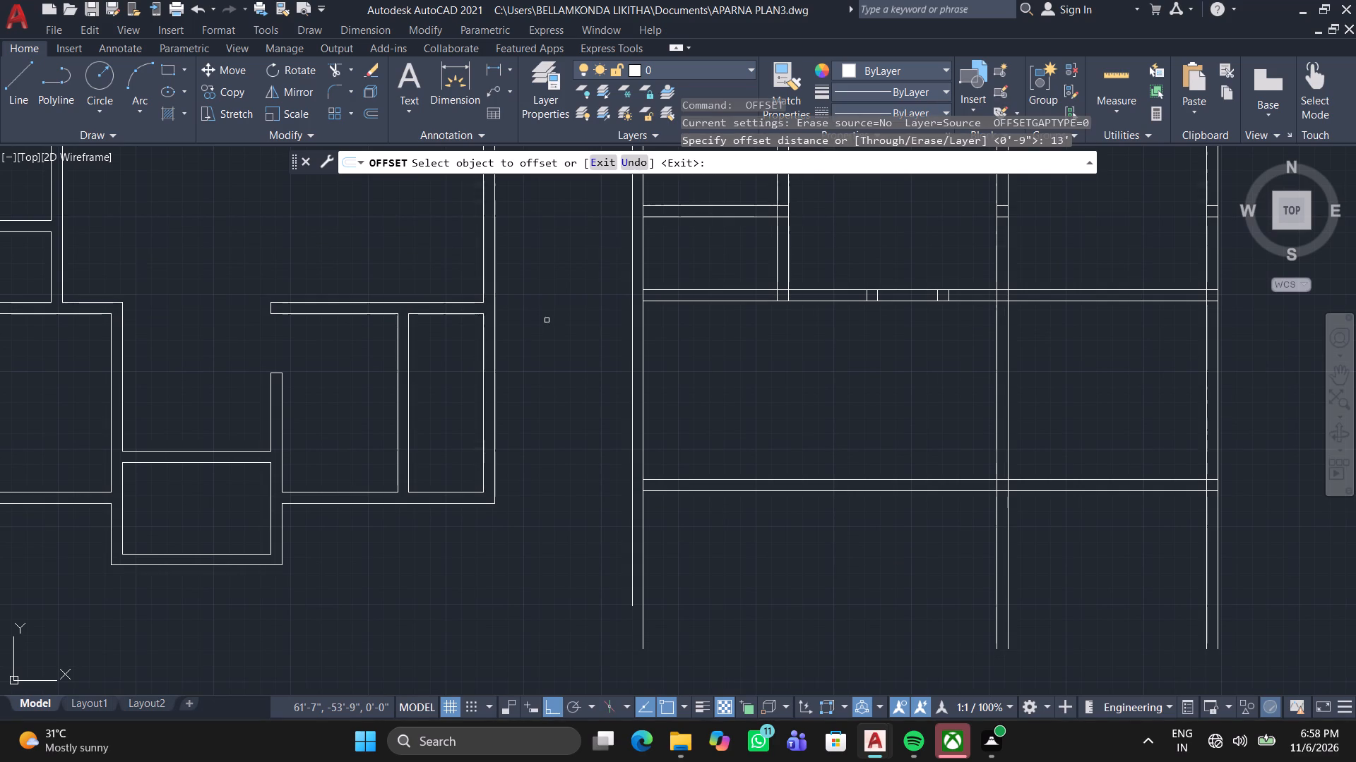
click(643, 377)
click(773, 371)
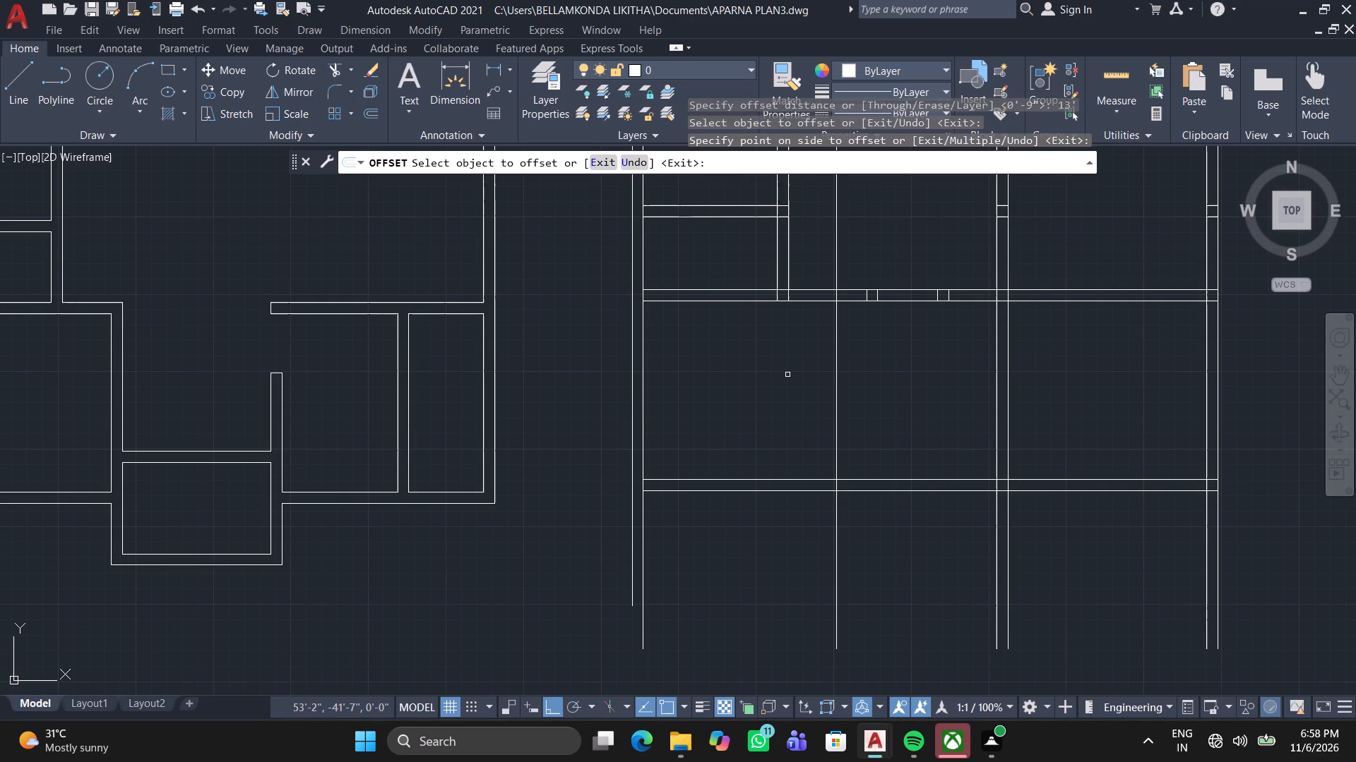
Offset the new vertical line, the one 13' from the long left wall, 9" to the right to form the wall thickness.
key(space)
key(space)
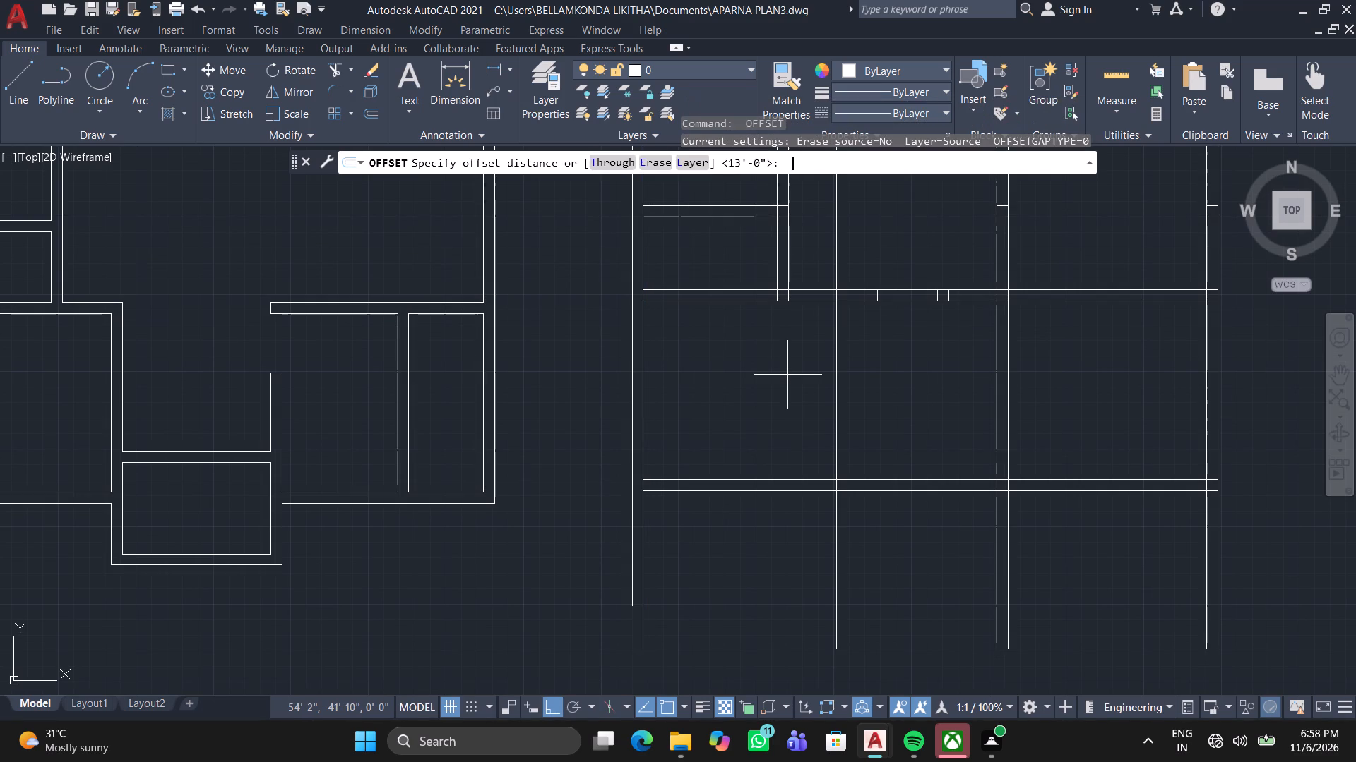
key(9)
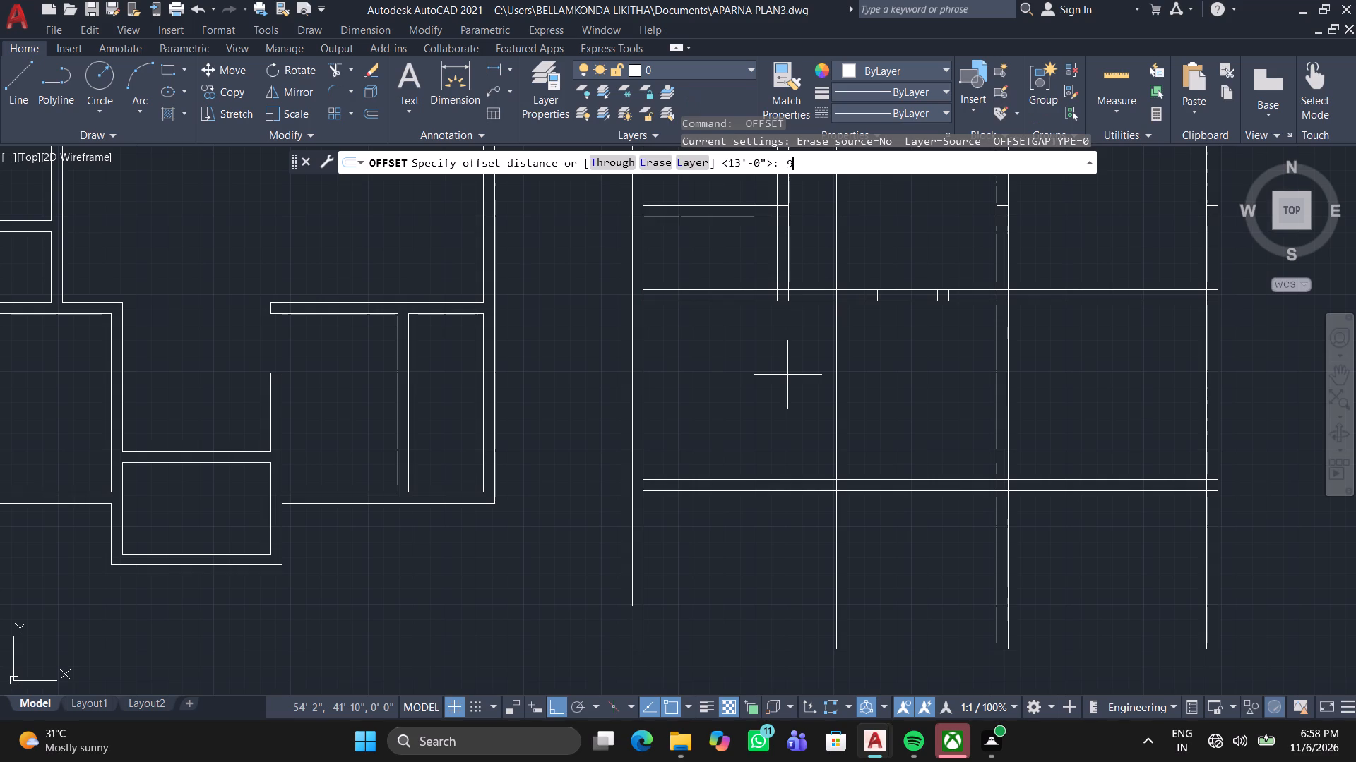
key(Return)
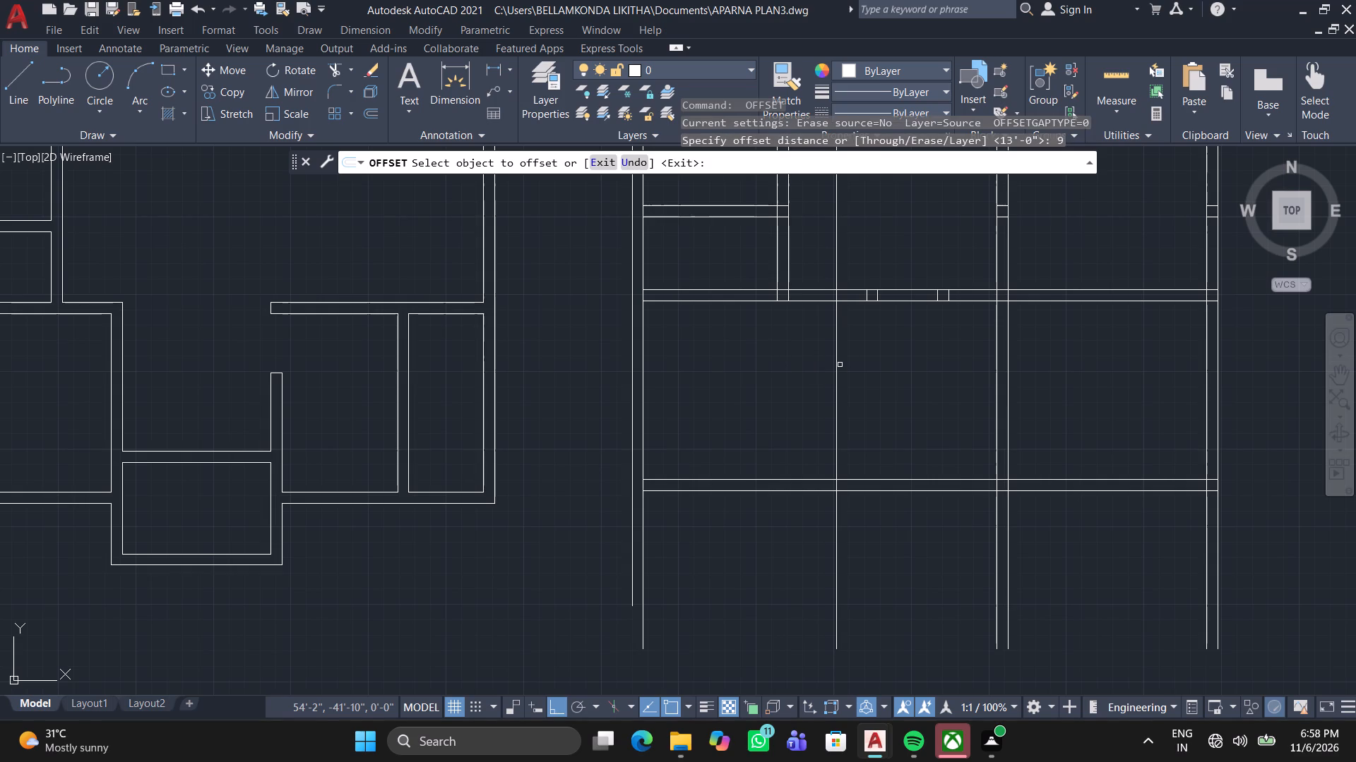
click(836, 375)
click(886, 375)
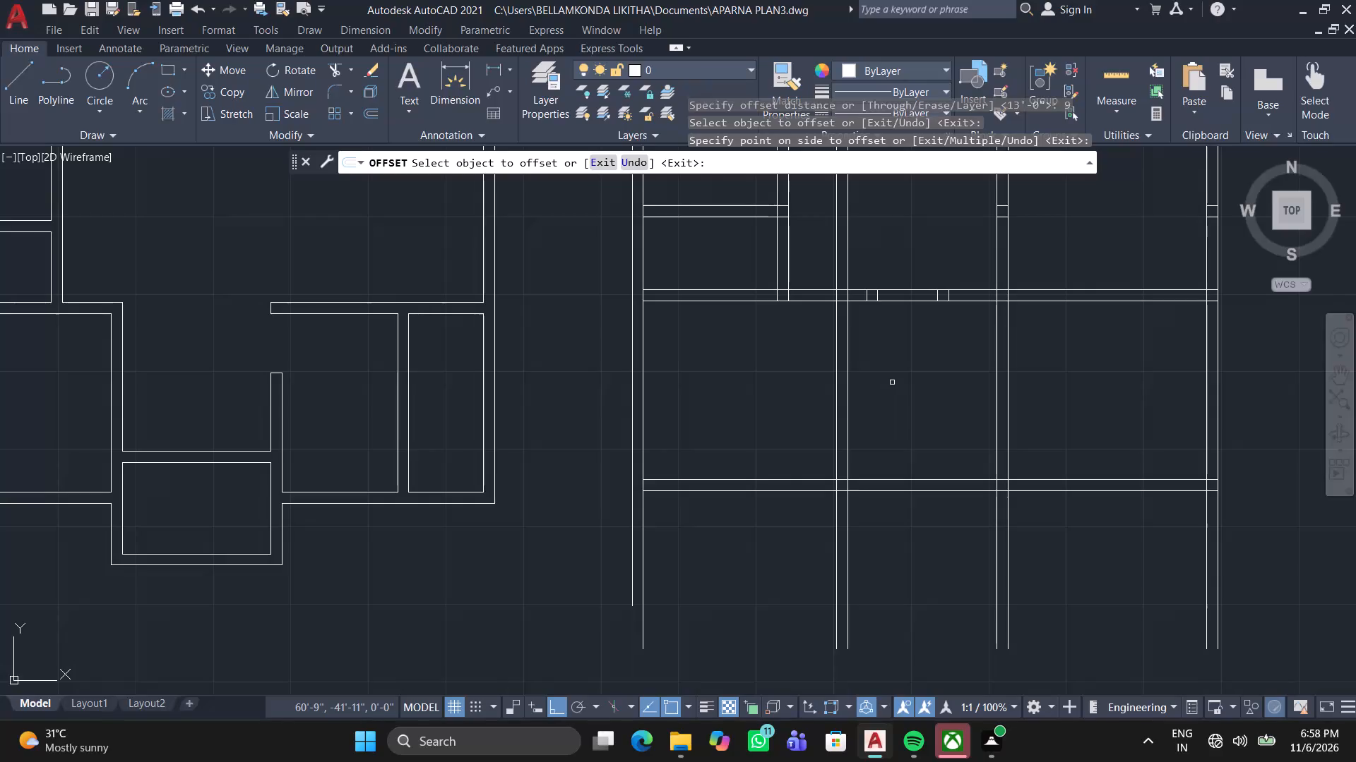
key(space)
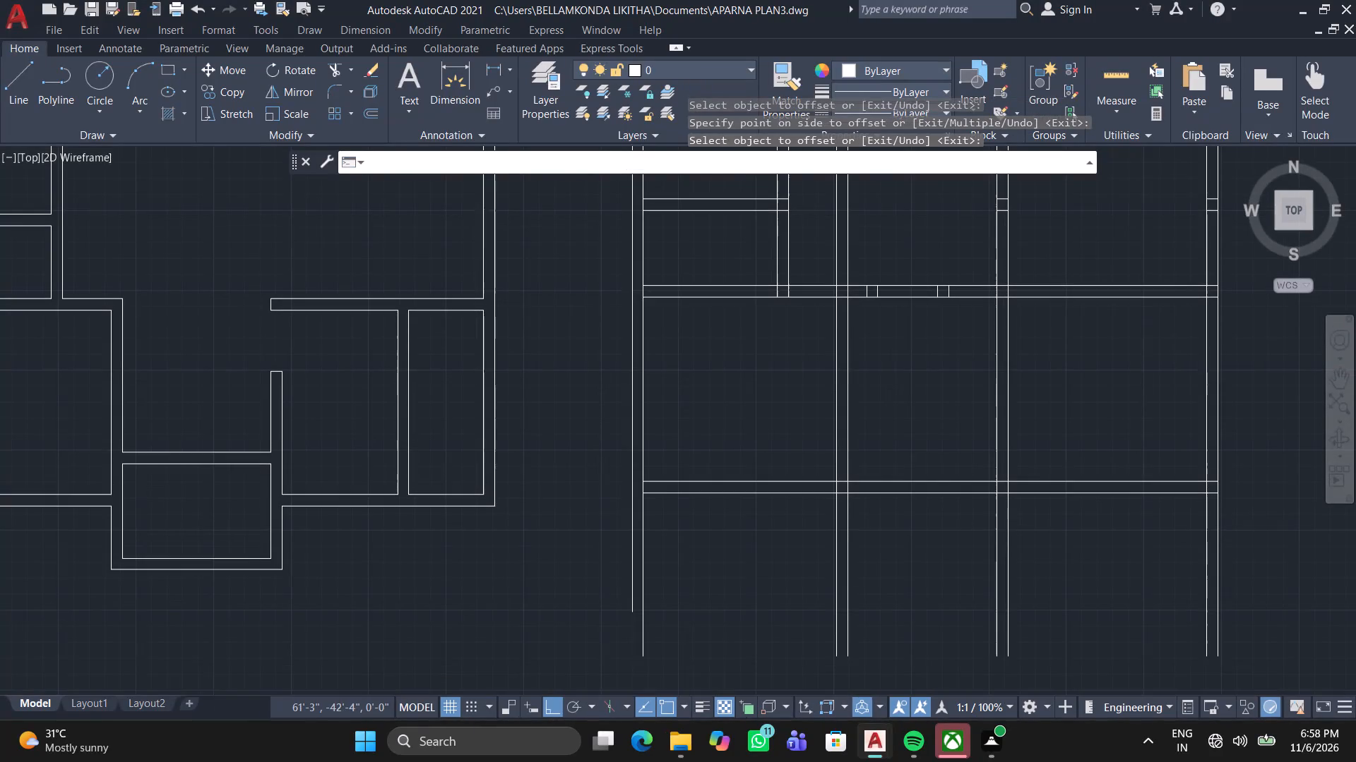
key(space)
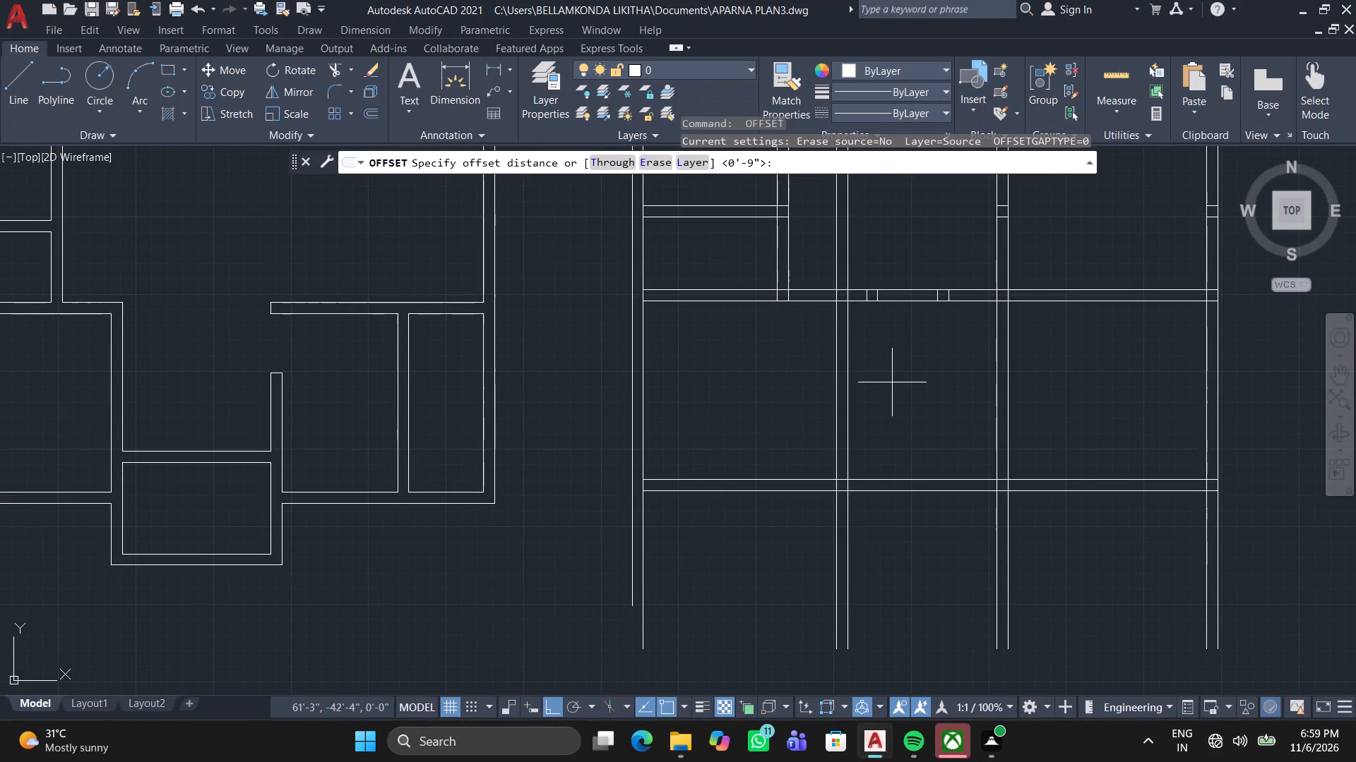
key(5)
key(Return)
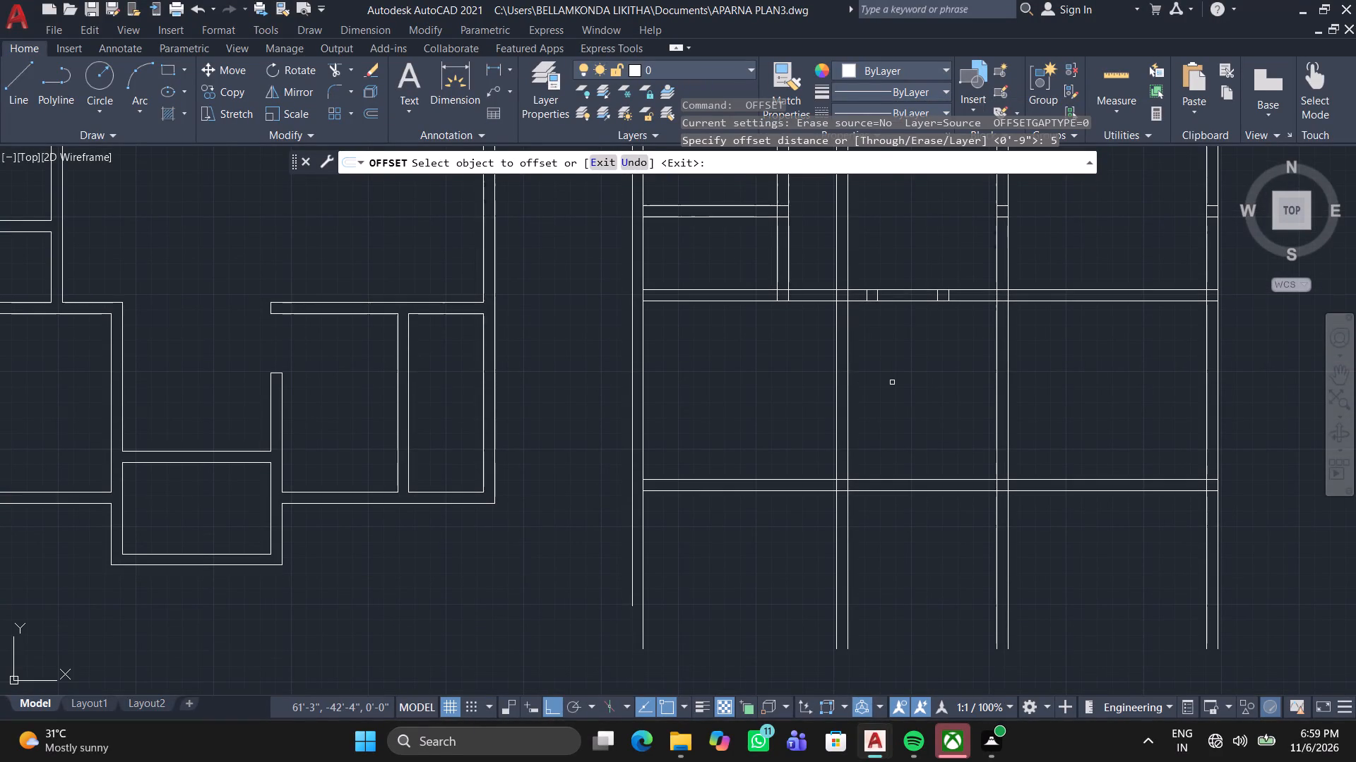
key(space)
Offset the inner face line of the rightmost long vertical wall 5' to the left.
key(space)
key(5)
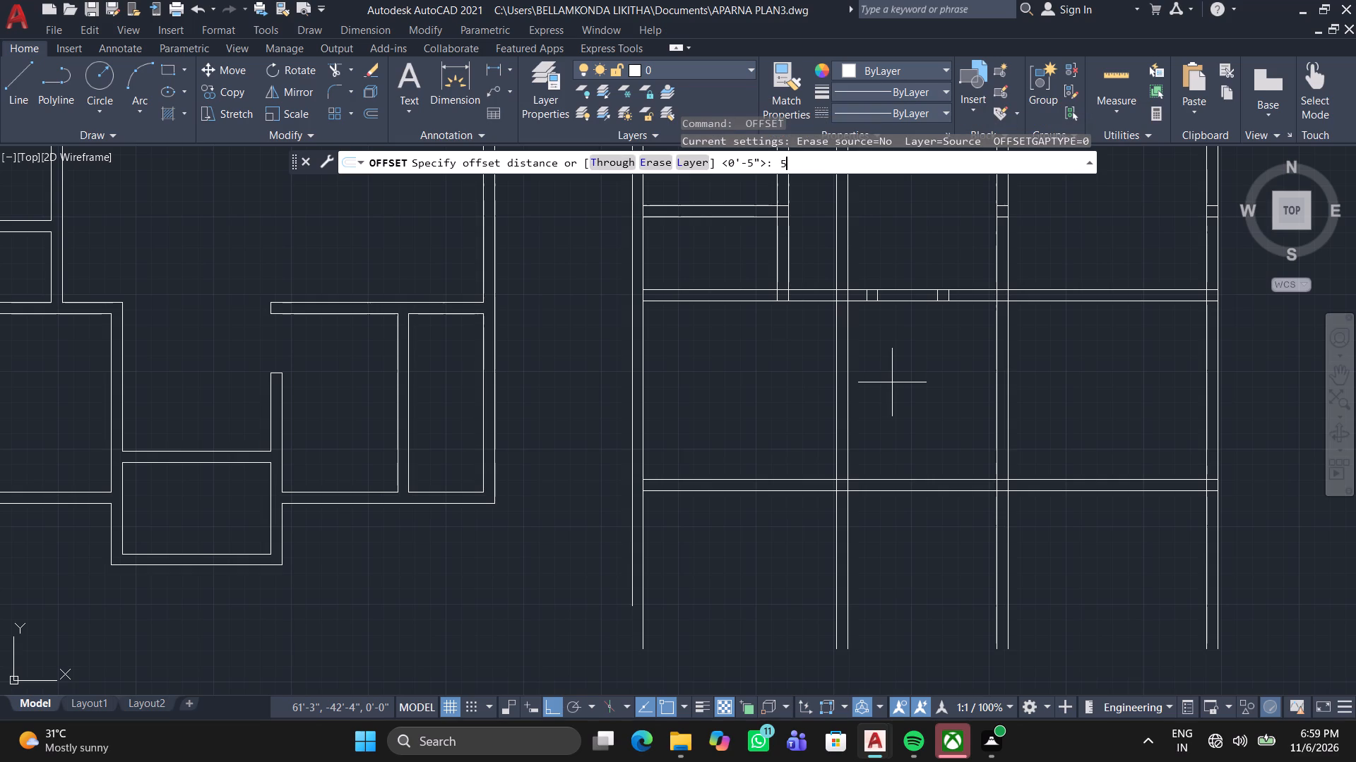
key(apostrophe)
key(Return)
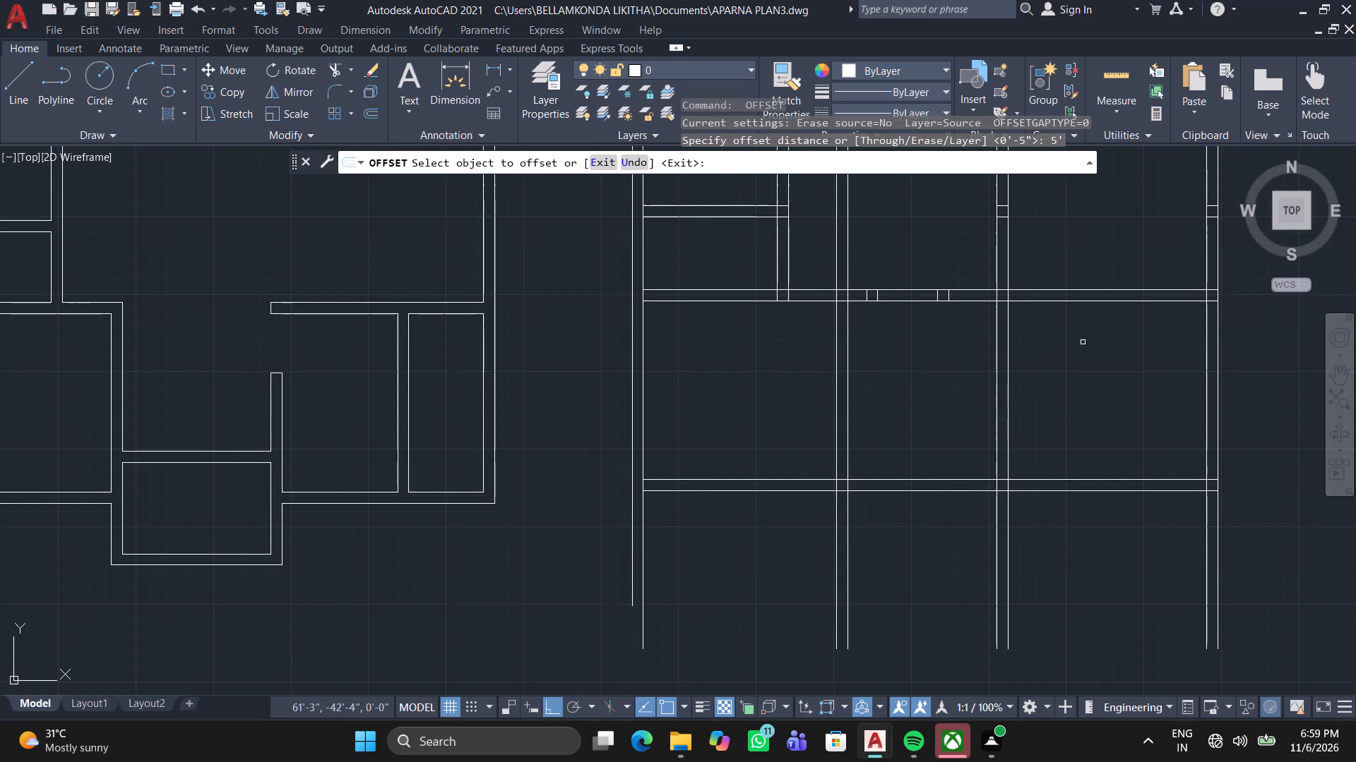
click(1206, 375)
click(1138, 404)
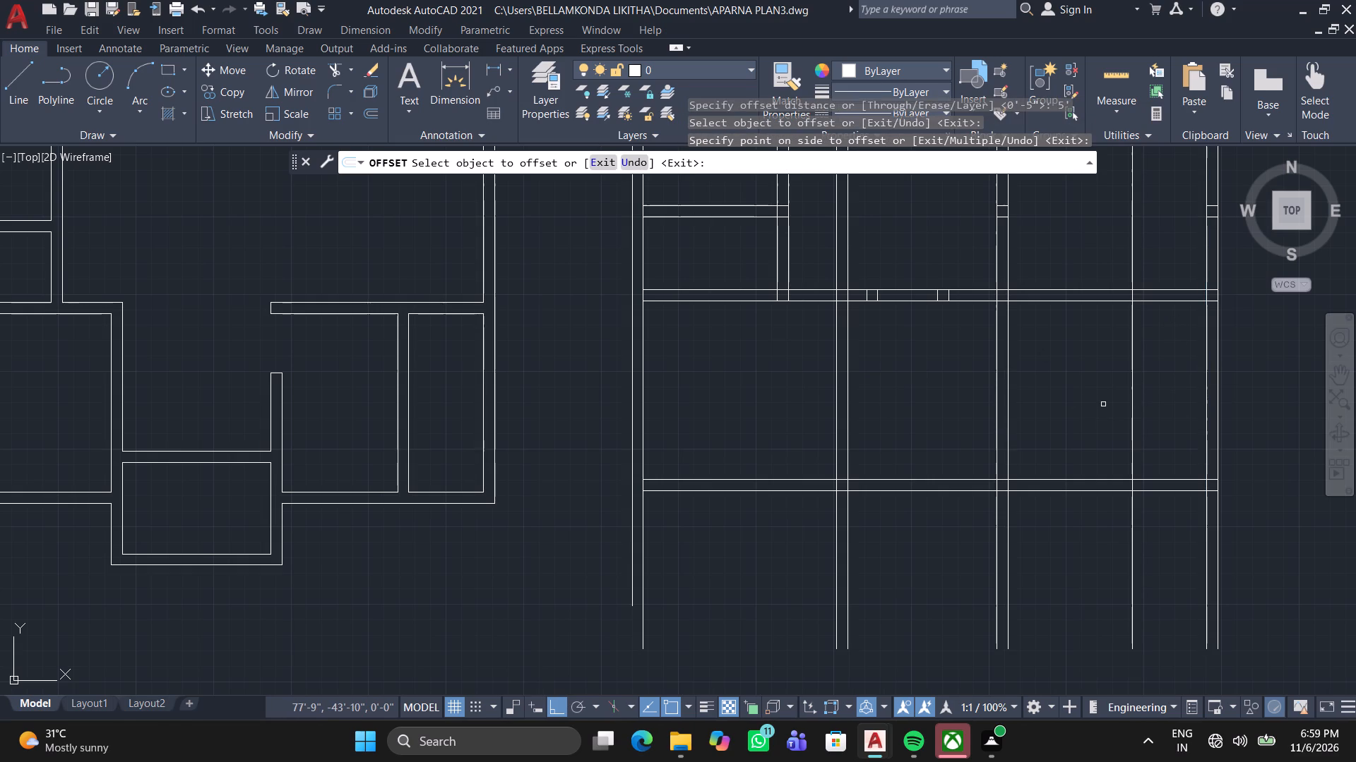
key(space)
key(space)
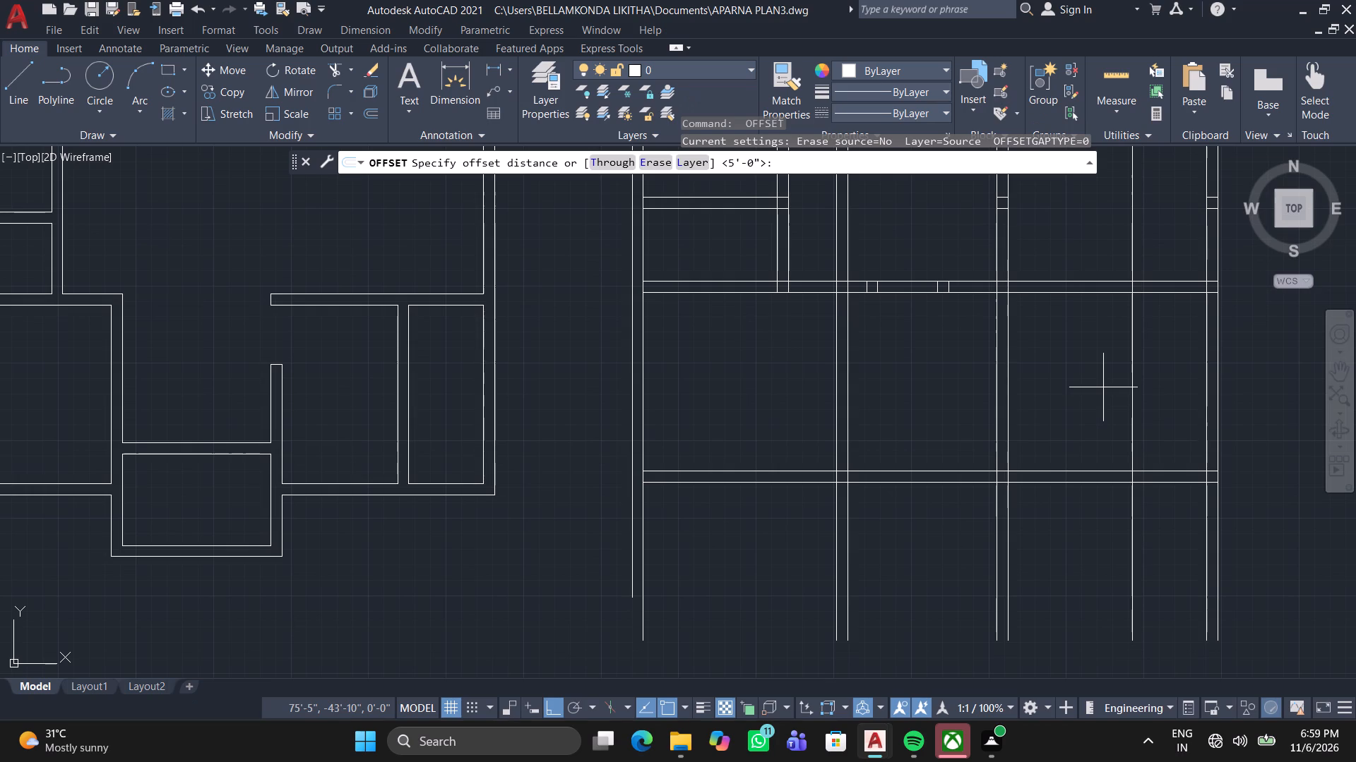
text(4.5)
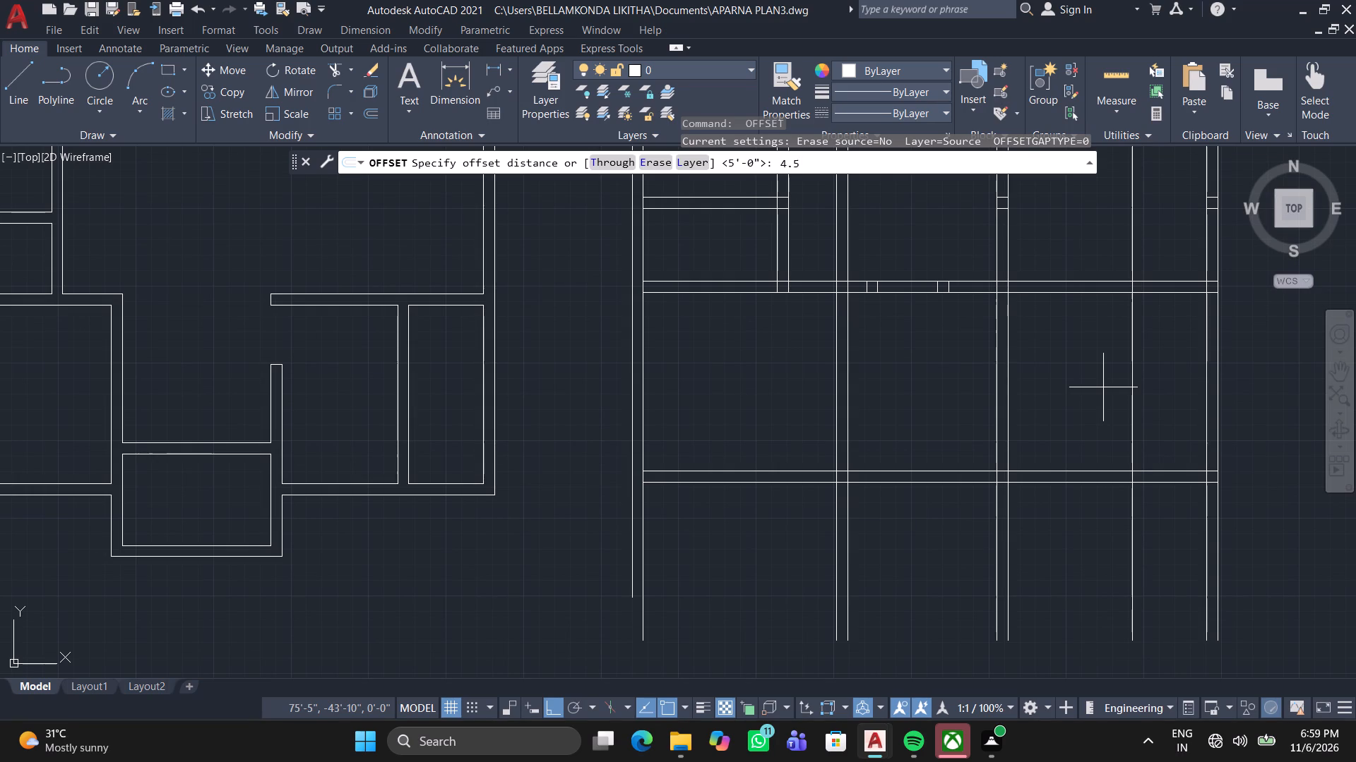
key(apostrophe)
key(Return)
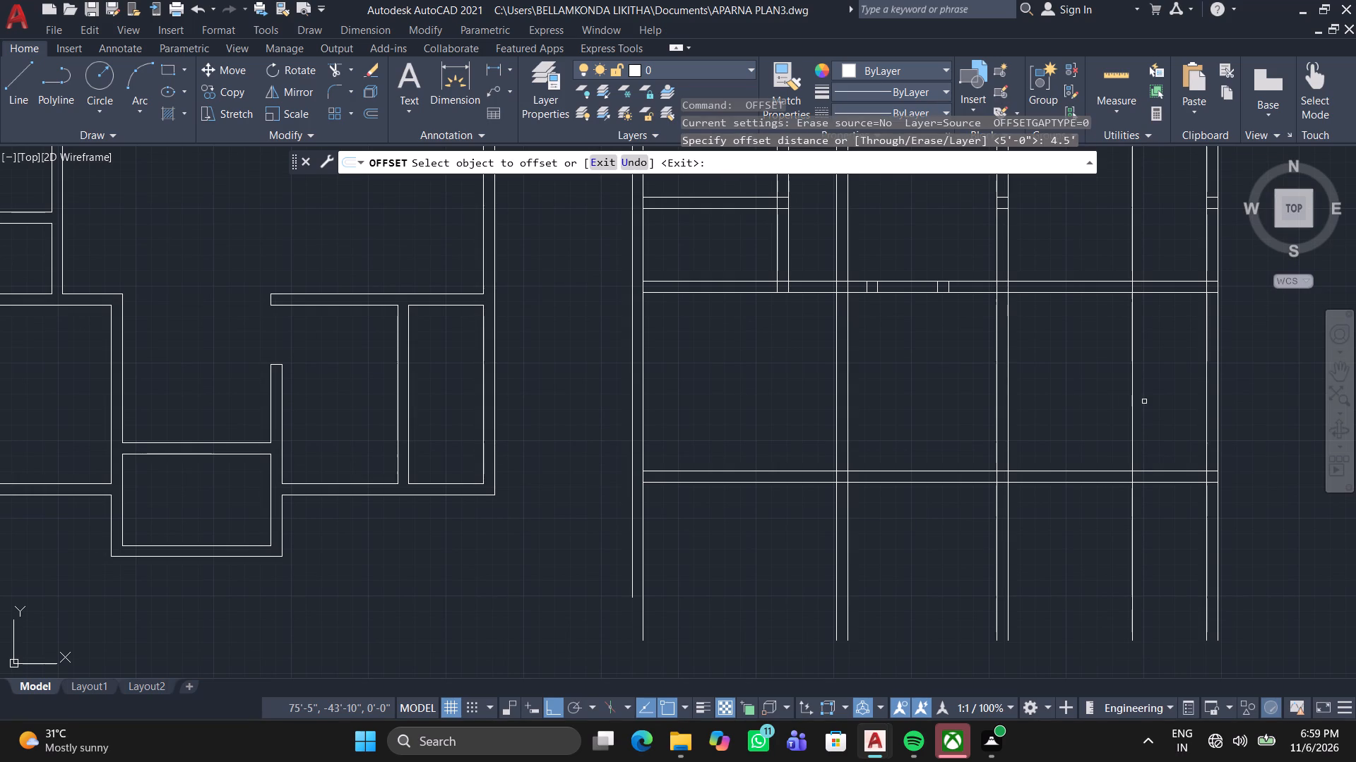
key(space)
Offset the new vertical line near the rightmost wall 4.5" to the left to form a partition wall.
key(space)
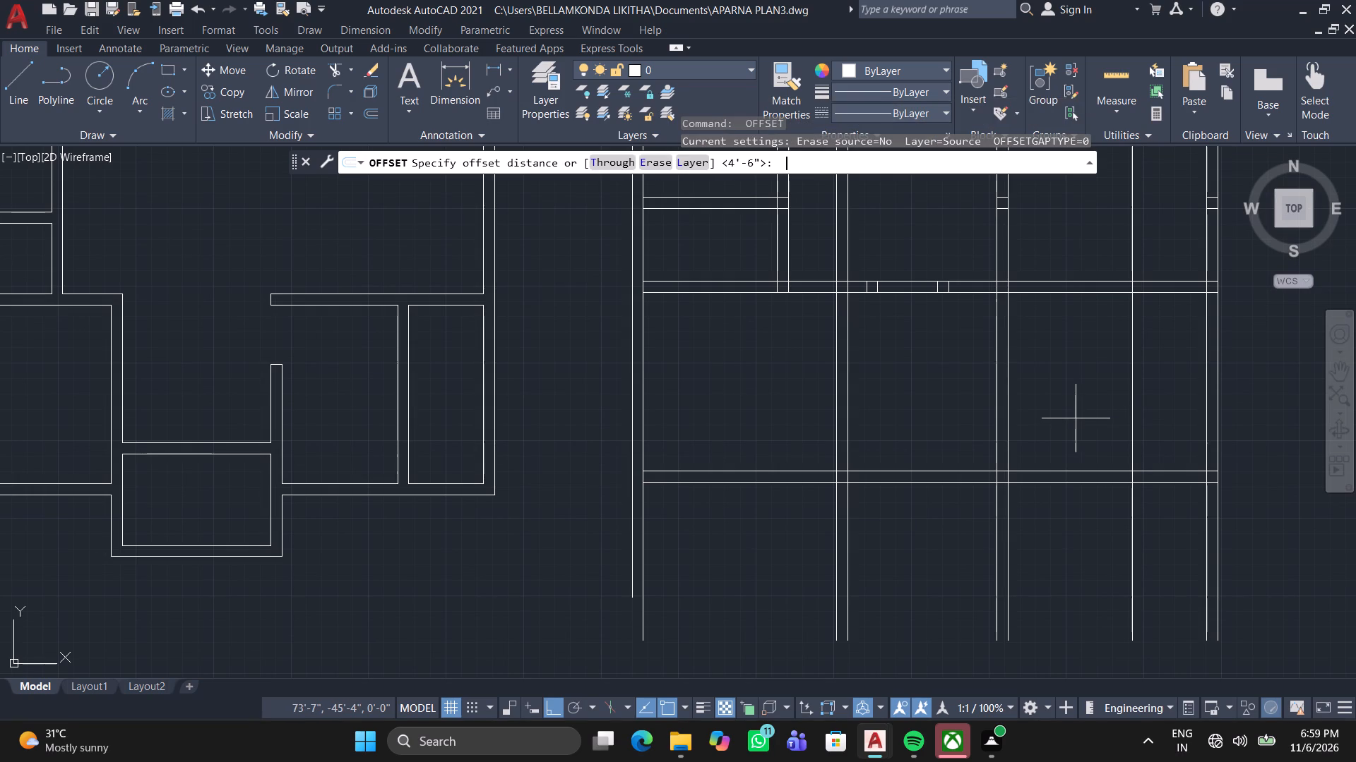
text(4.5)
key(Return)
click(1131, 385)
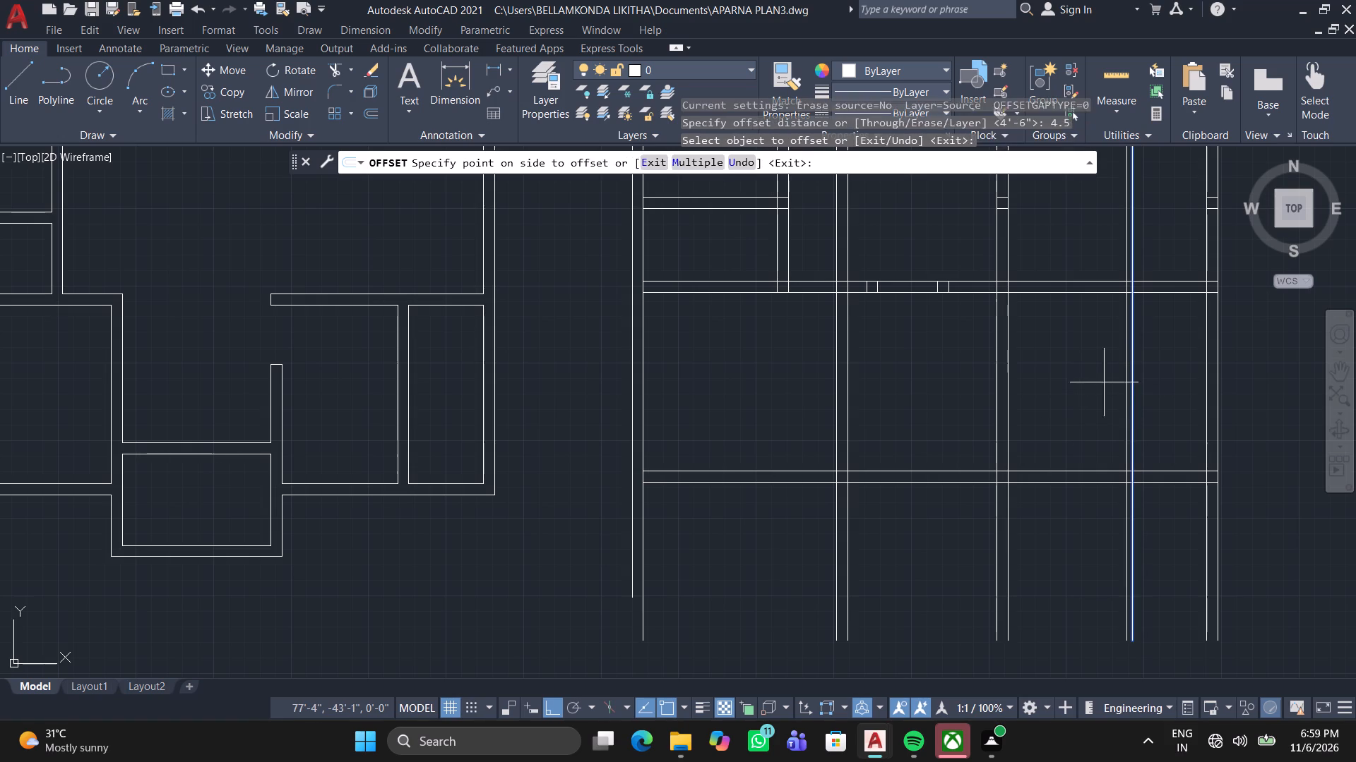
click(1092, 384)
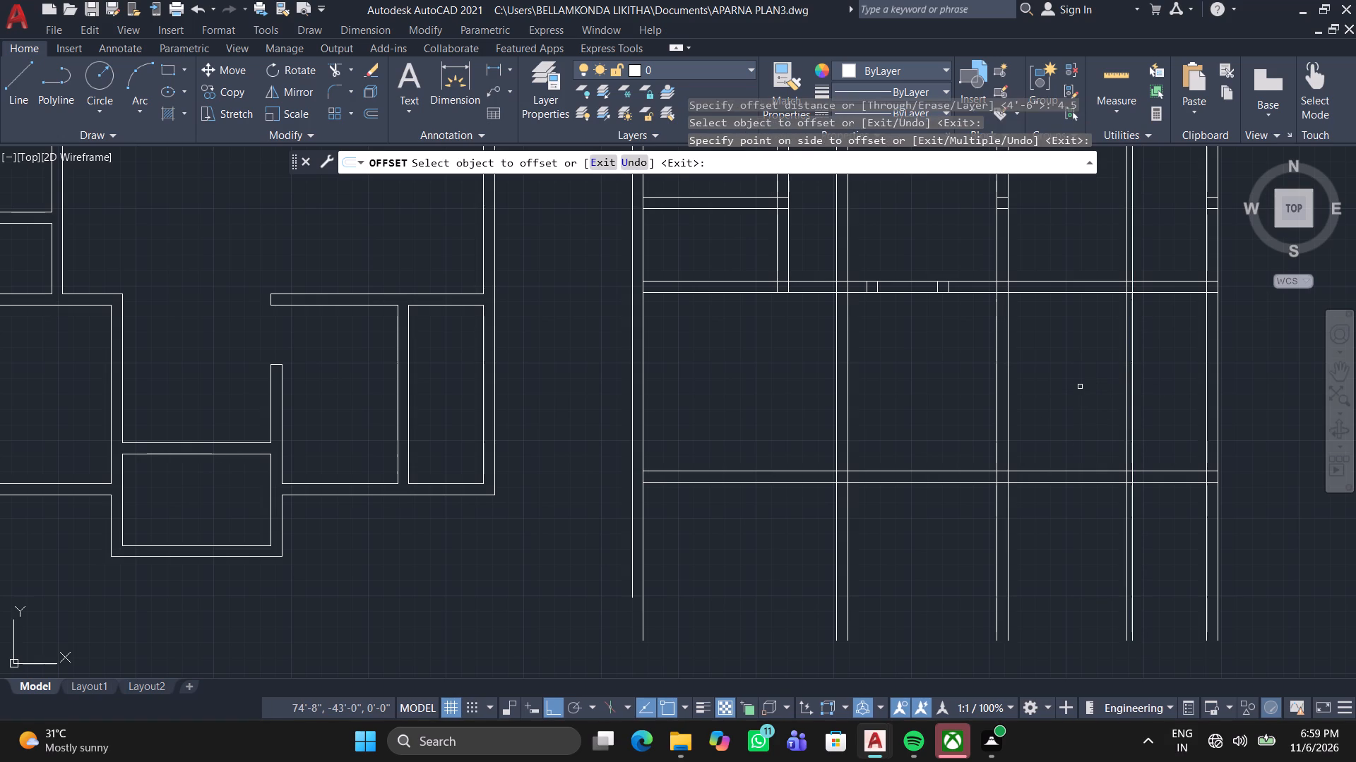
Offset the bottom line of the second-lowest horizontal wall 10' downward.
middle_drag(1082, 387, 1138, 489)
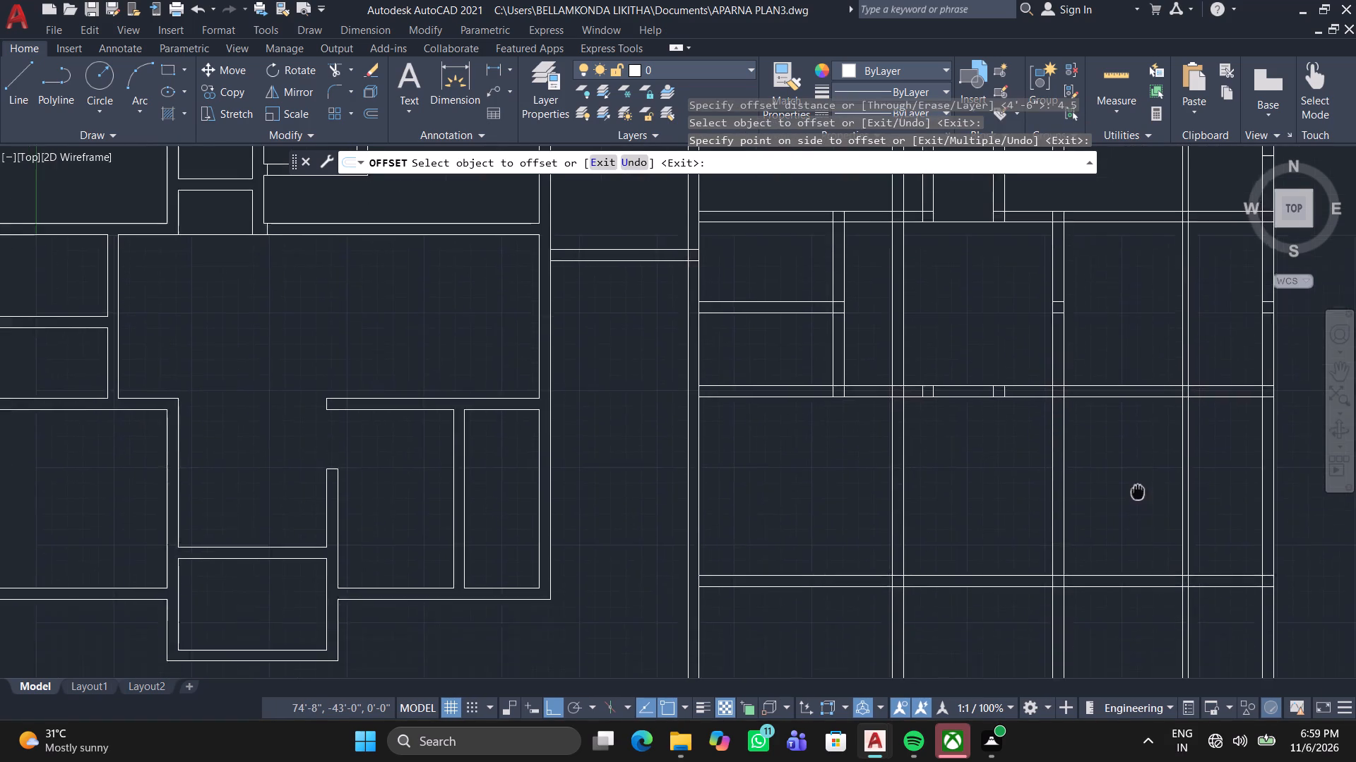
middle_drag(1138, 489, 1125, 438)
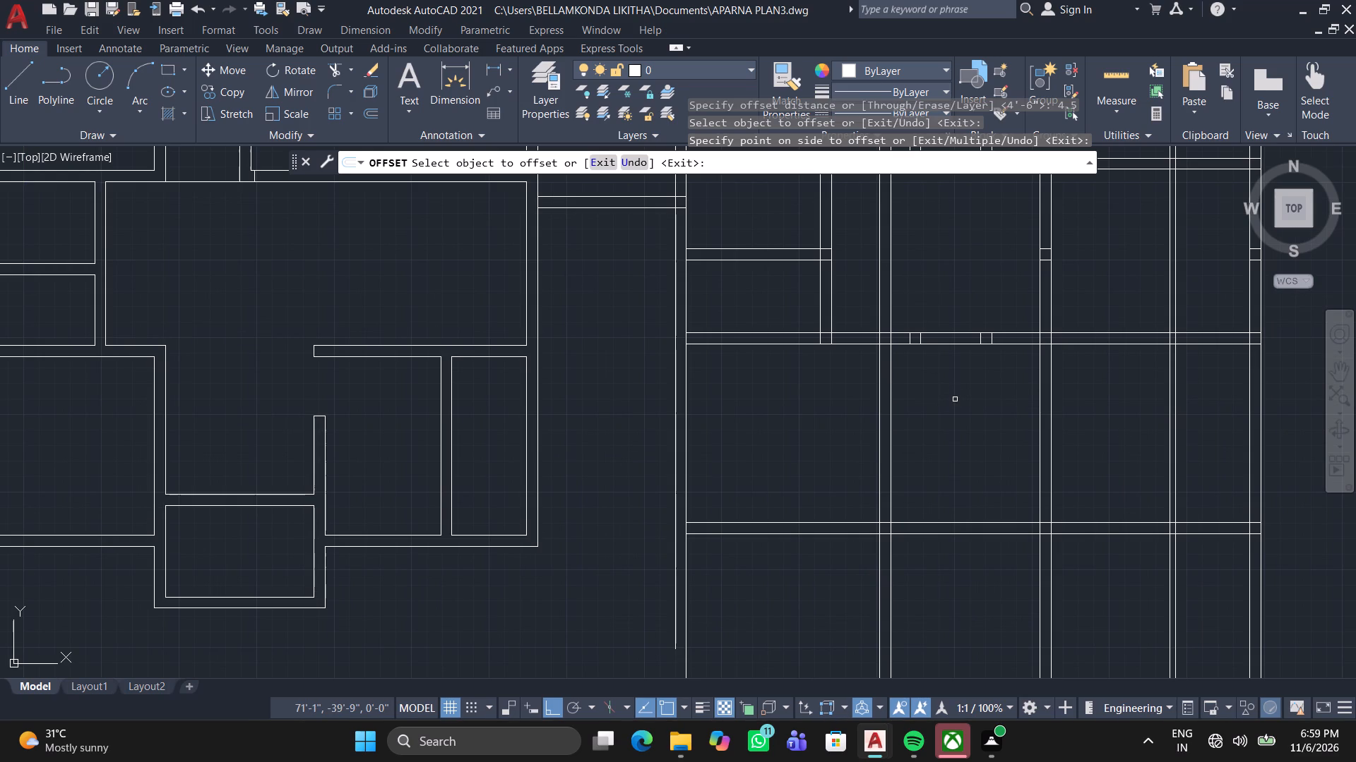
key(space)
key(space)
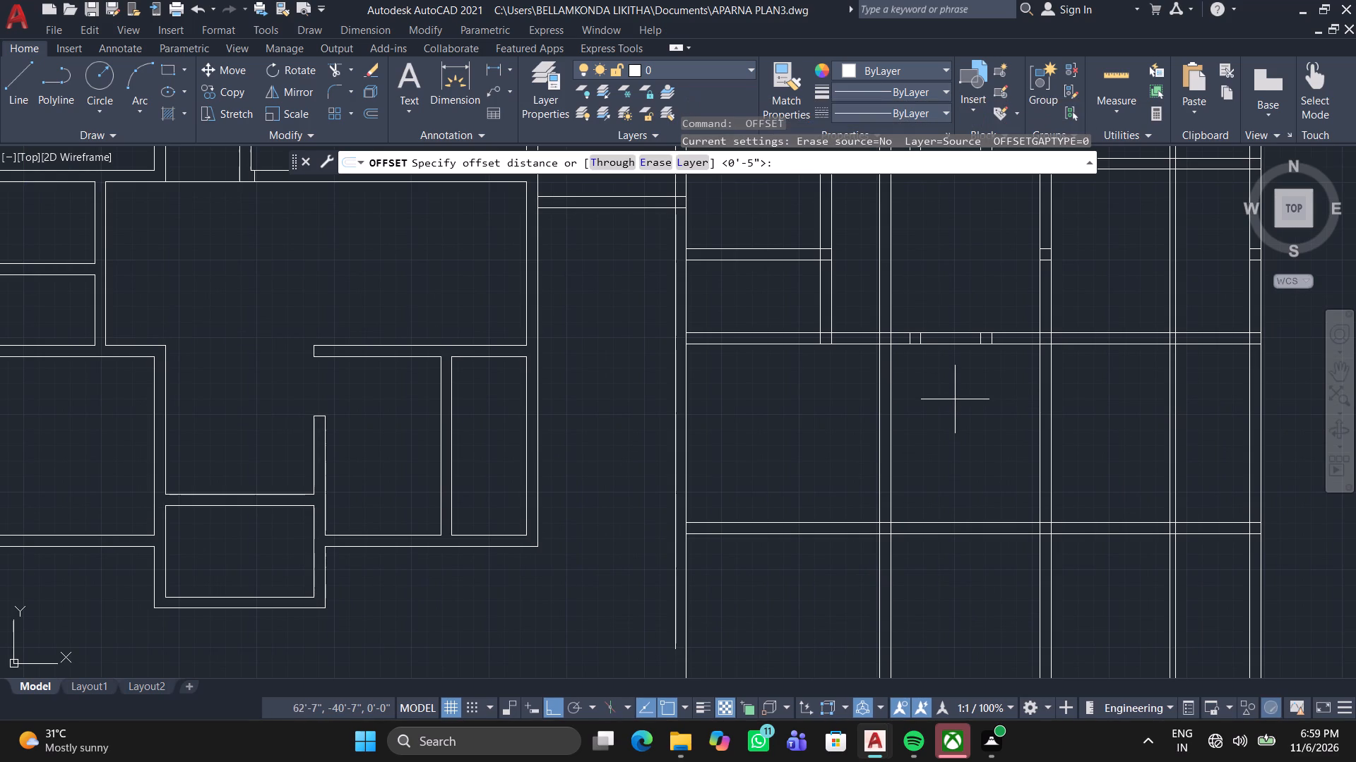
text(10)
key(apostrophe)
key(Return)
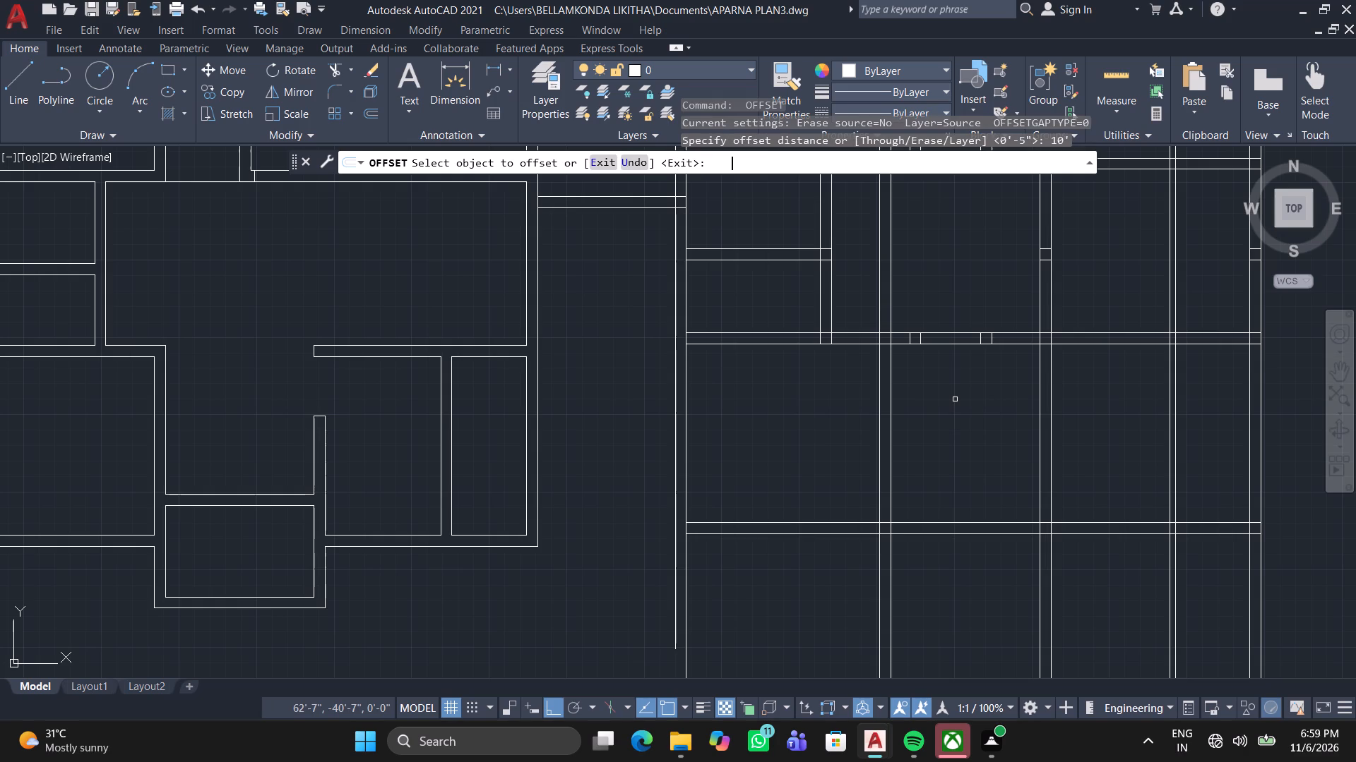
click(953, 344)
click(964, 447)
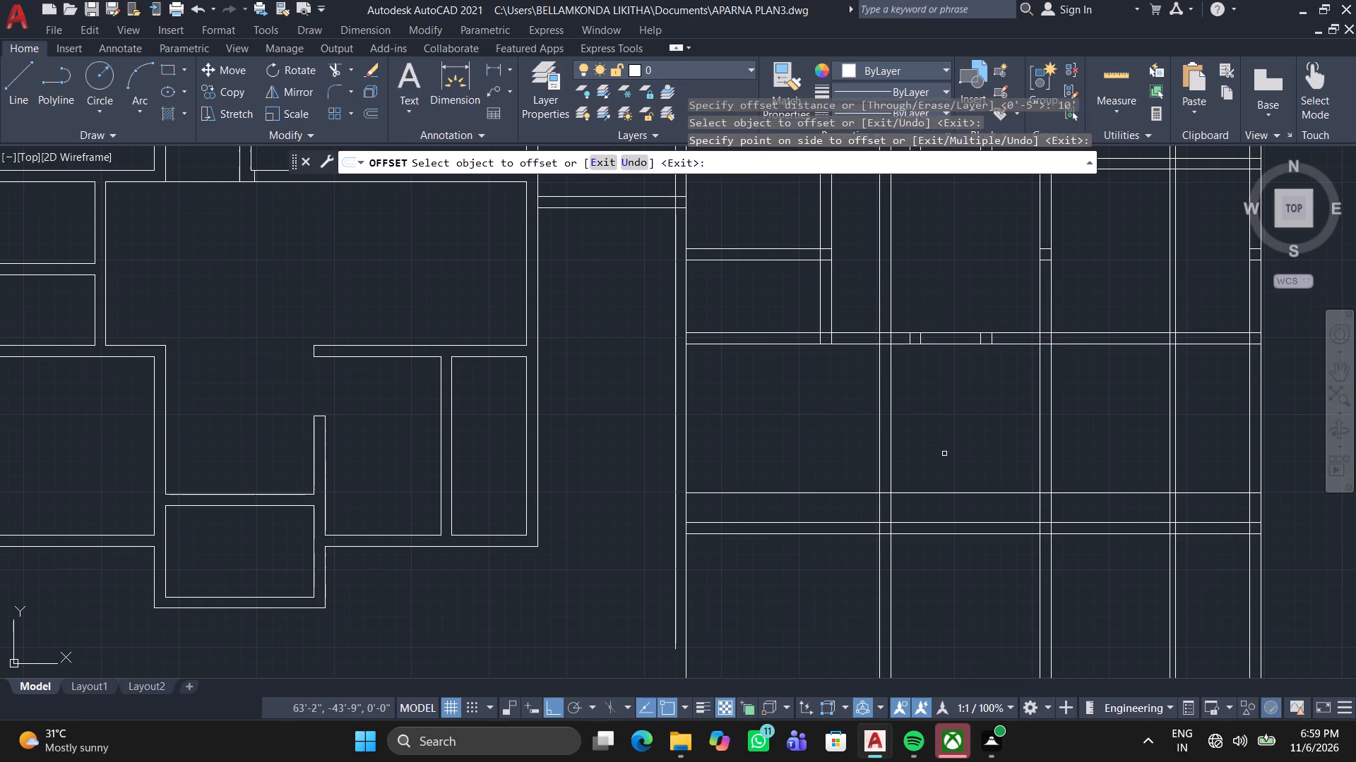
key(space)
Offset the new horizontal line above the lowest wall 9" downward to form the wall thickness.
key(space)
text(9)
key(Return)
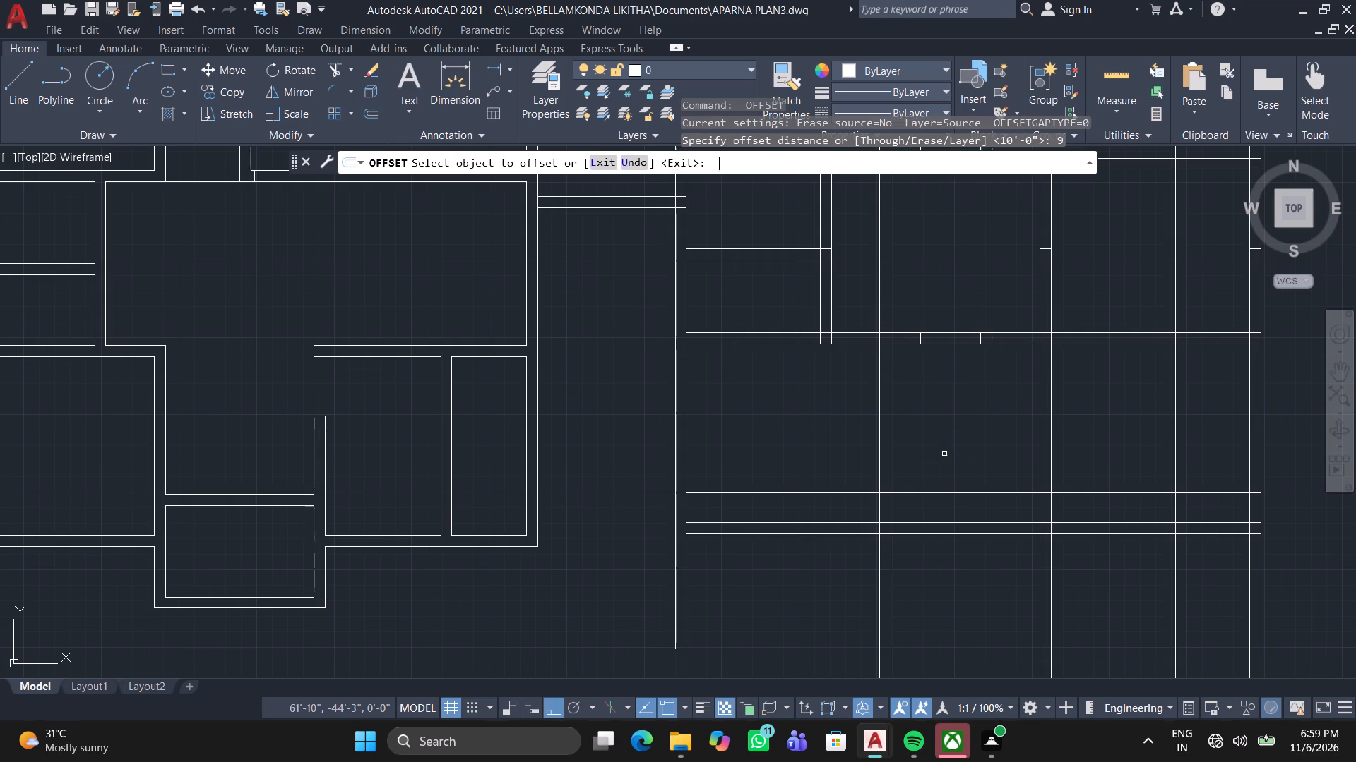
click(954, 496)
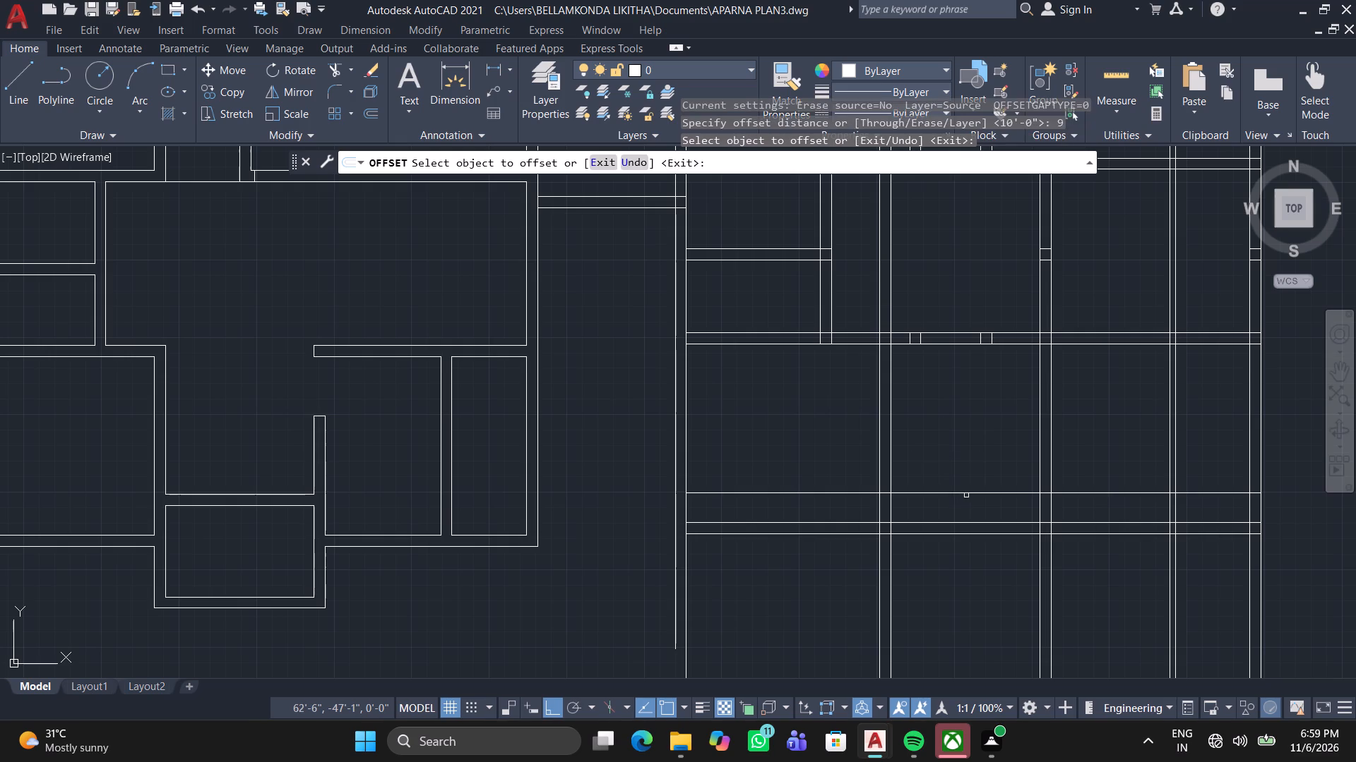
click(969, 495)
click(971, 512)
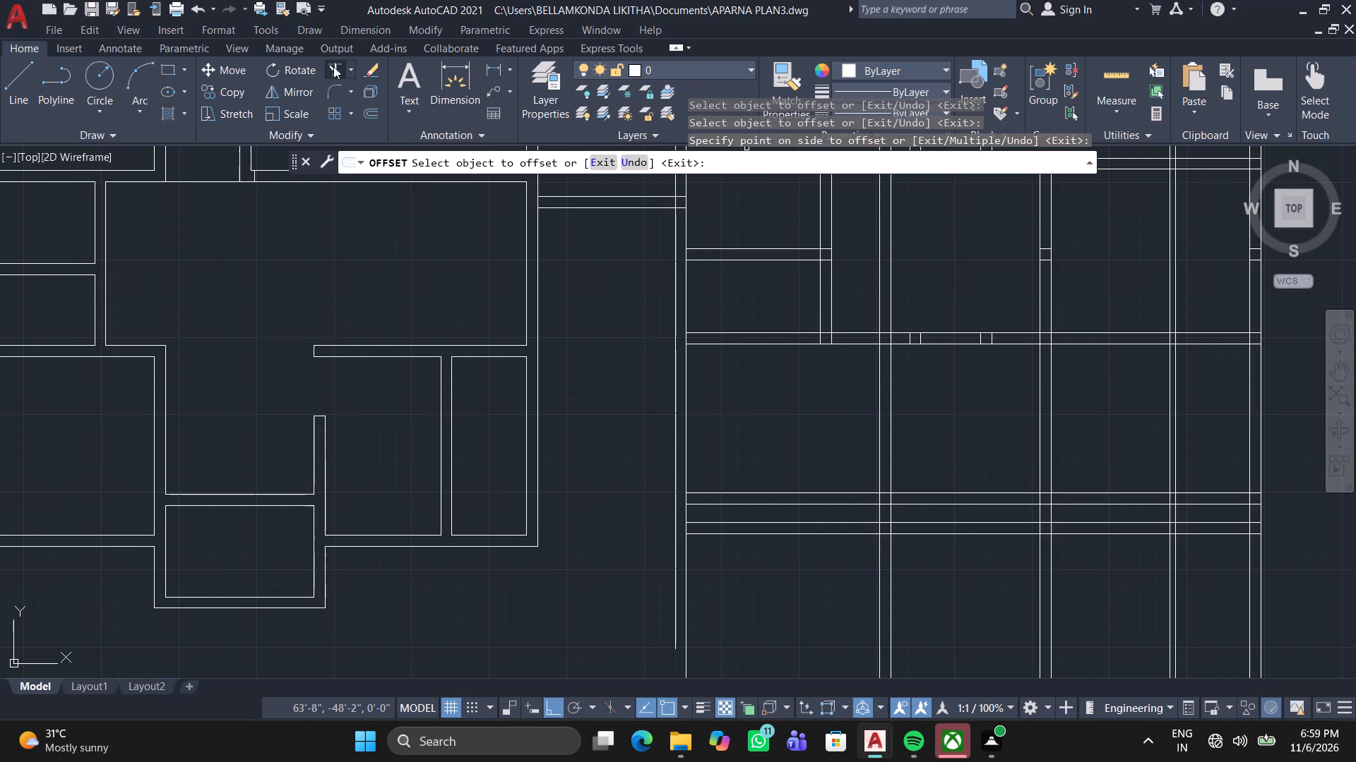
Trim the new horizontal wall out of the bay beside the long left wall, and the lowest horizontal wall out of the middle bay.
click(337, 64)
scroll(799, 501, up, 2)
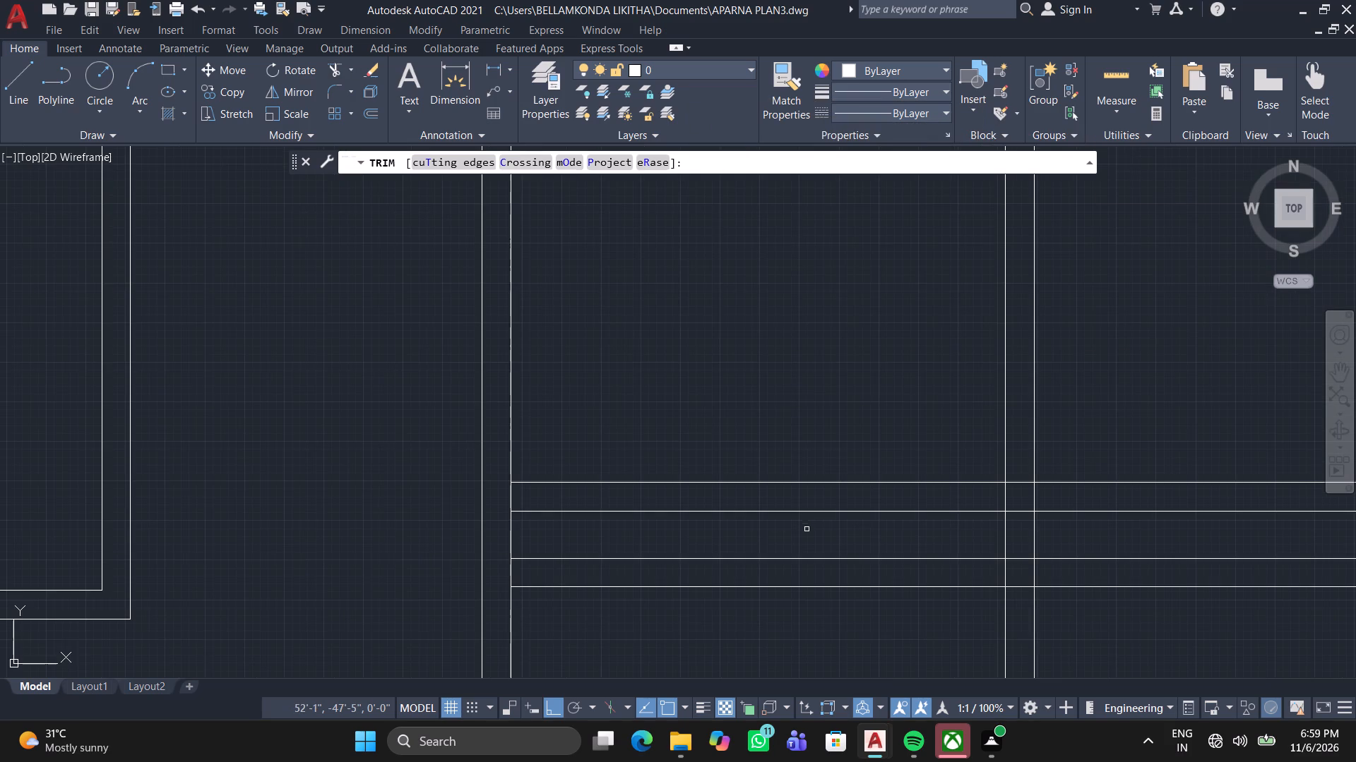
click(807, 529)
click(809, 403)
scroll(938, 425, down, 2)
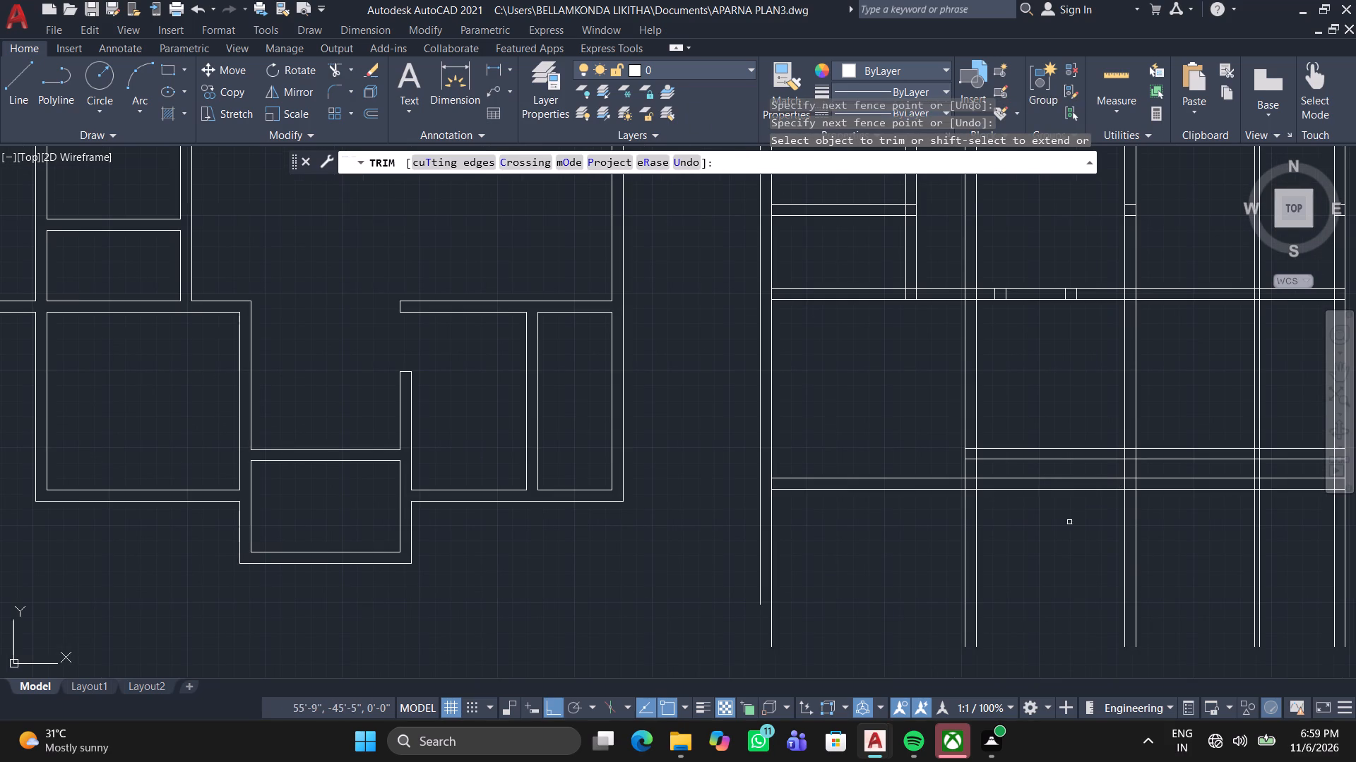
click(1069, 523)
click(1068, 474)
Trim the new horizontal wall pair out of the two bays on either side of the 4.5" partition.
middle_drag(1074, 514, 842, 579)
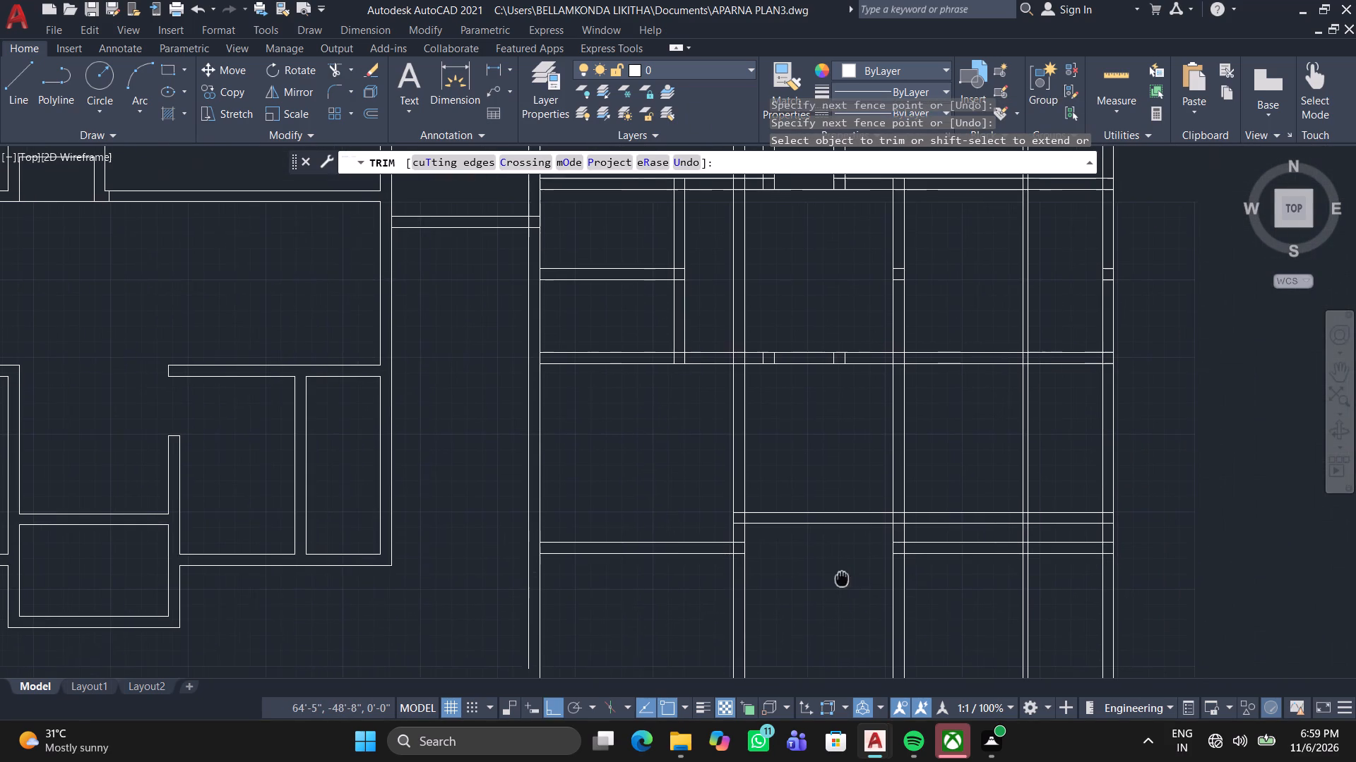
middle_drag(842, 579, 841, 579)
scroll(1013, 516, up, 1)
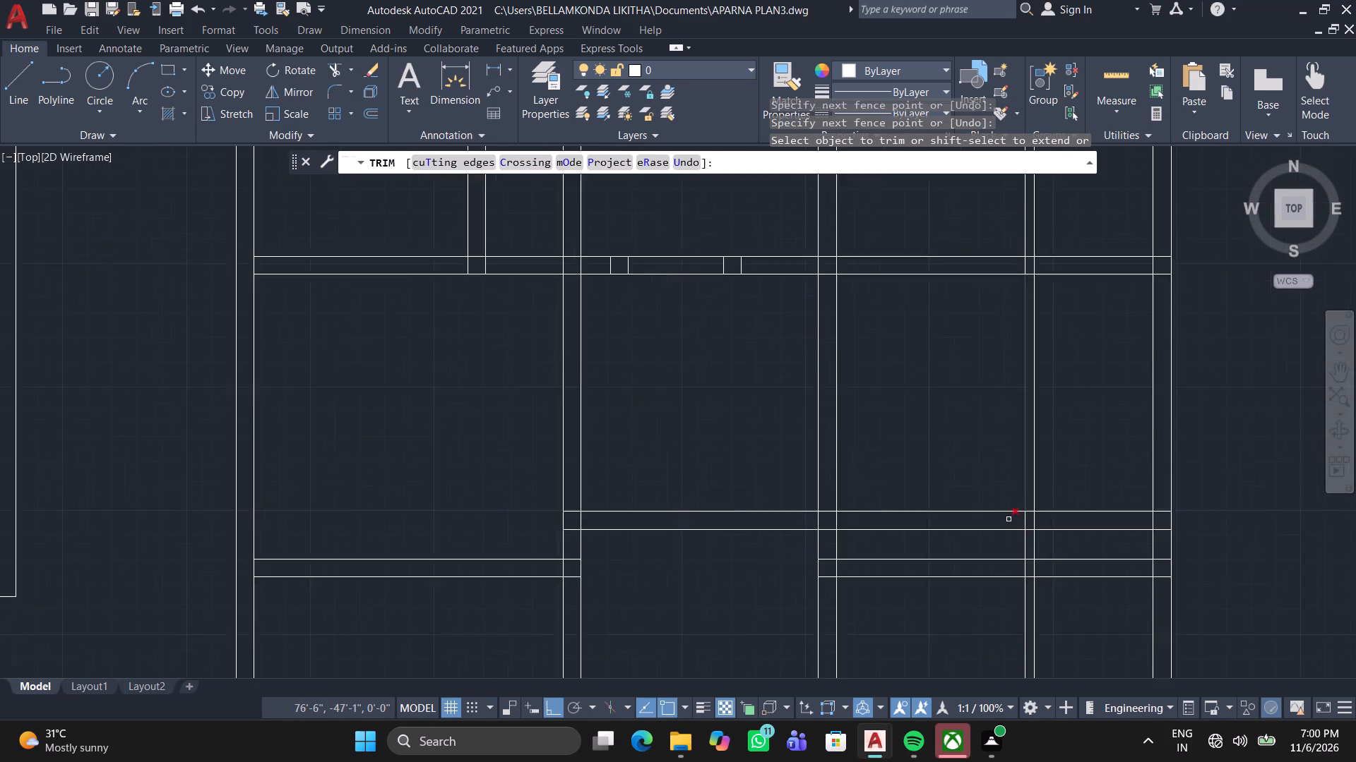
scroll(1009, 519, up, 1)
click(968, 552)
click(874, 437)
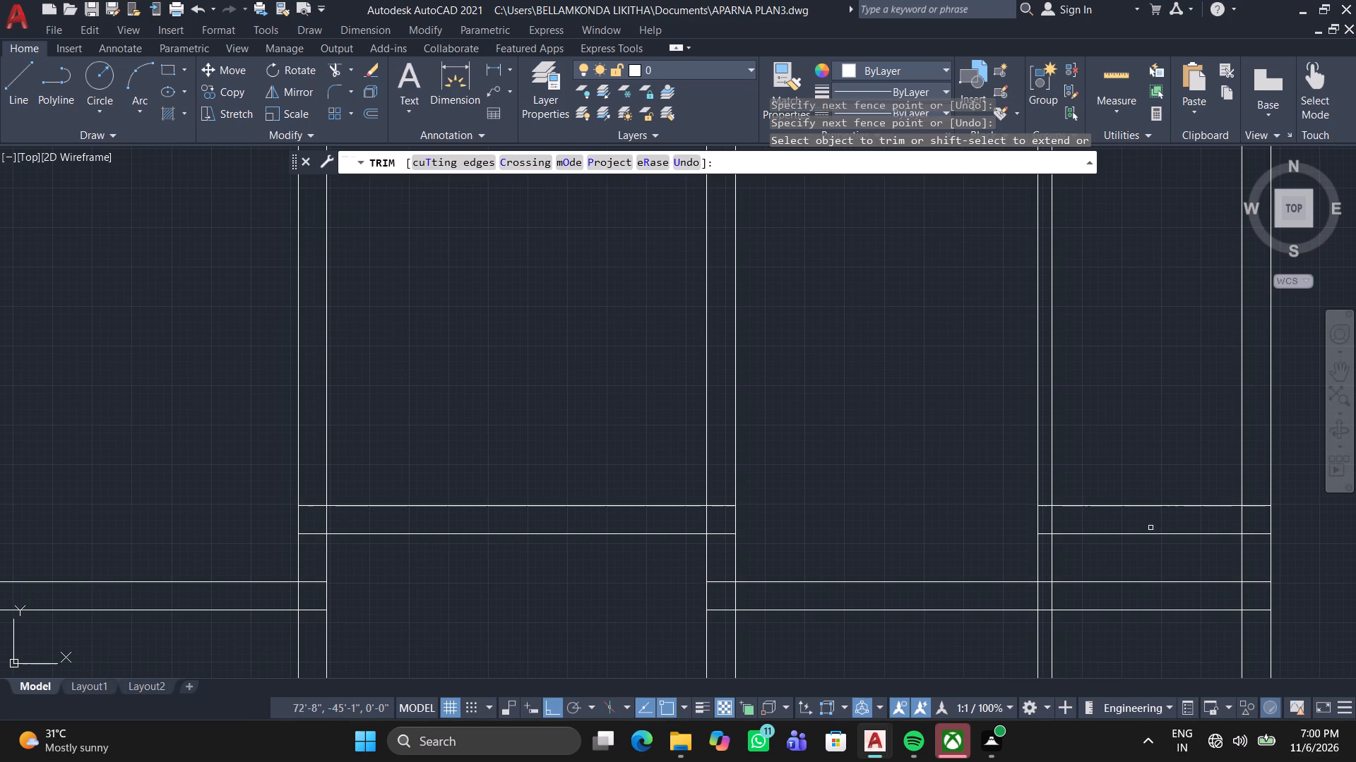
click(1138, 550)
click(1095, 455)
Trim the vertical wall pair 13' from the long left wall where it crosses the room above the second-lowest horizontal wall.
scroll(1095, 454, down, 3)
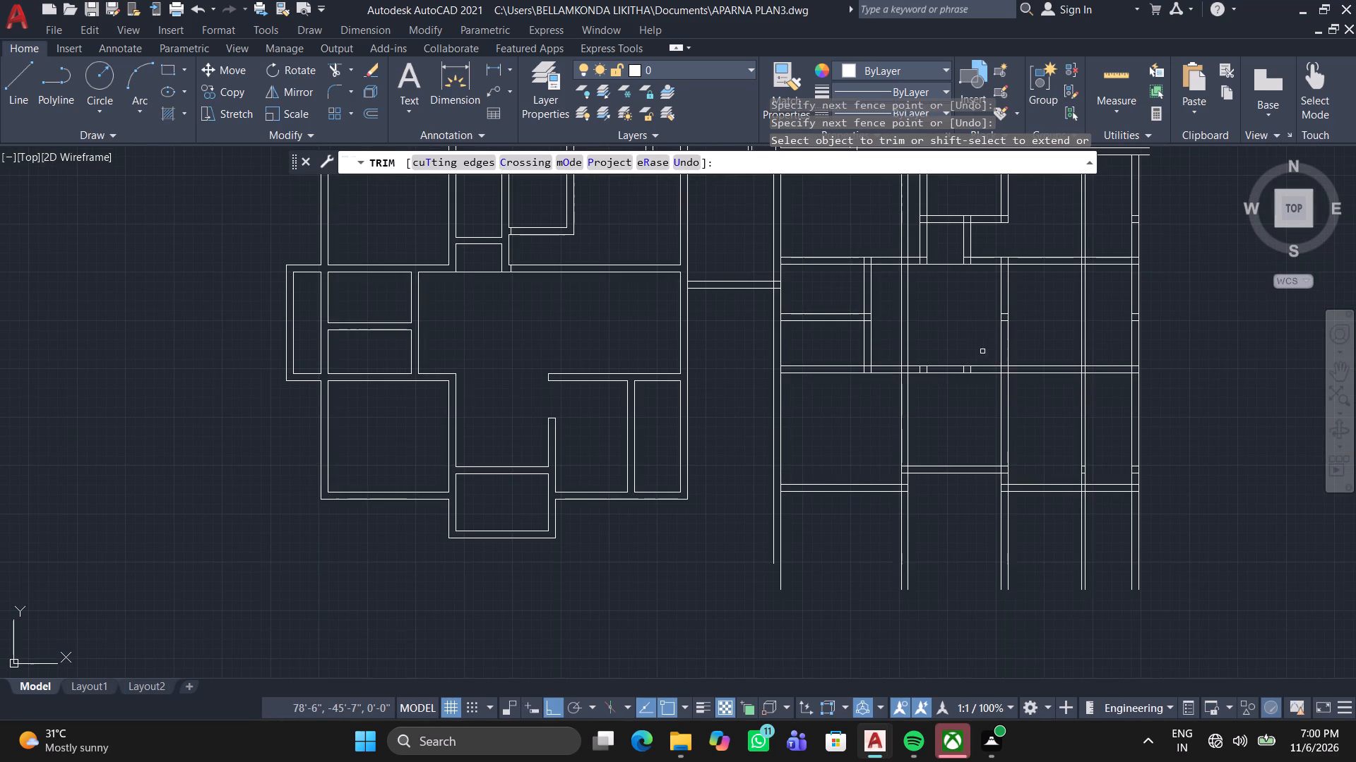
click(893, 326)
click(973, 328)
Trim the second-lowest horizontal wall pair out of the middle bay, including the short pieces beside the wall 13' from the long left wall.
drag(965, 339, 966, 345)
click(964, 409)
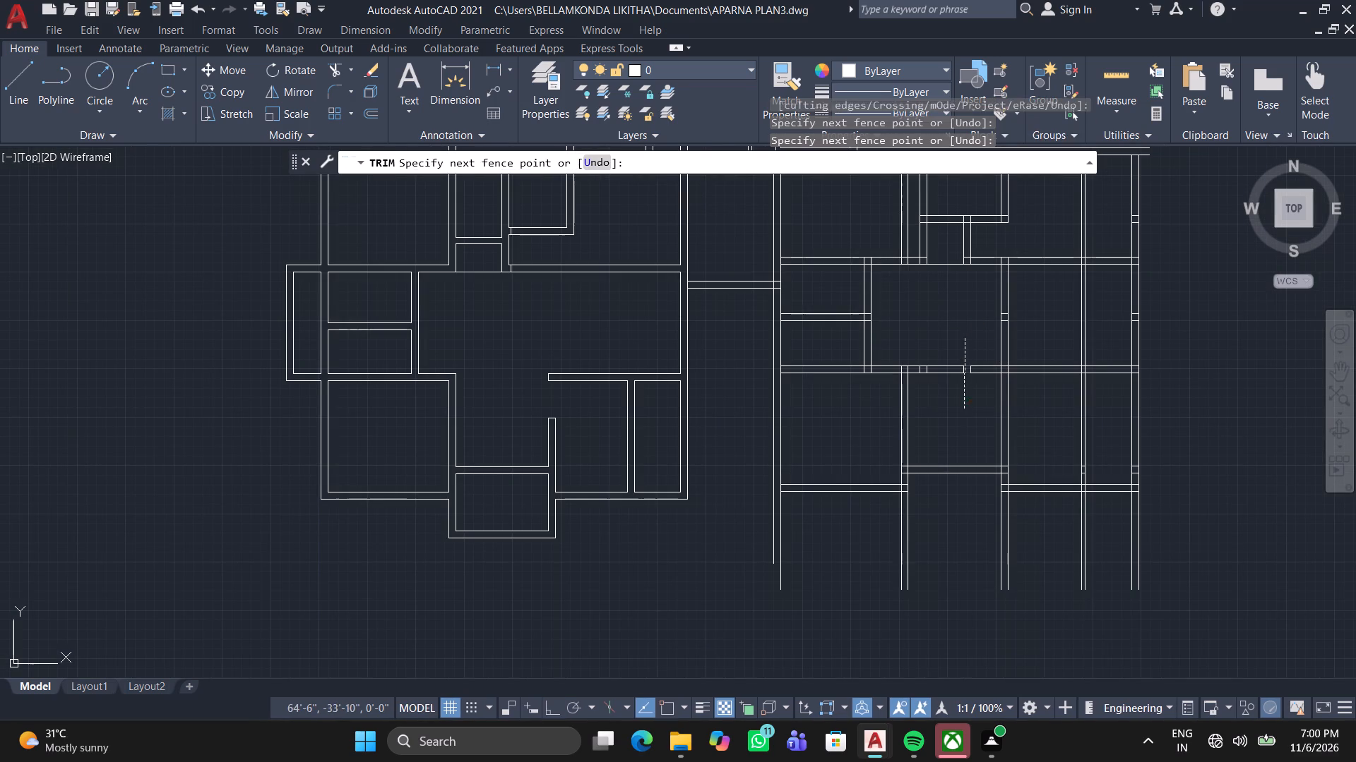
click(941, 390)
click(961, 354)
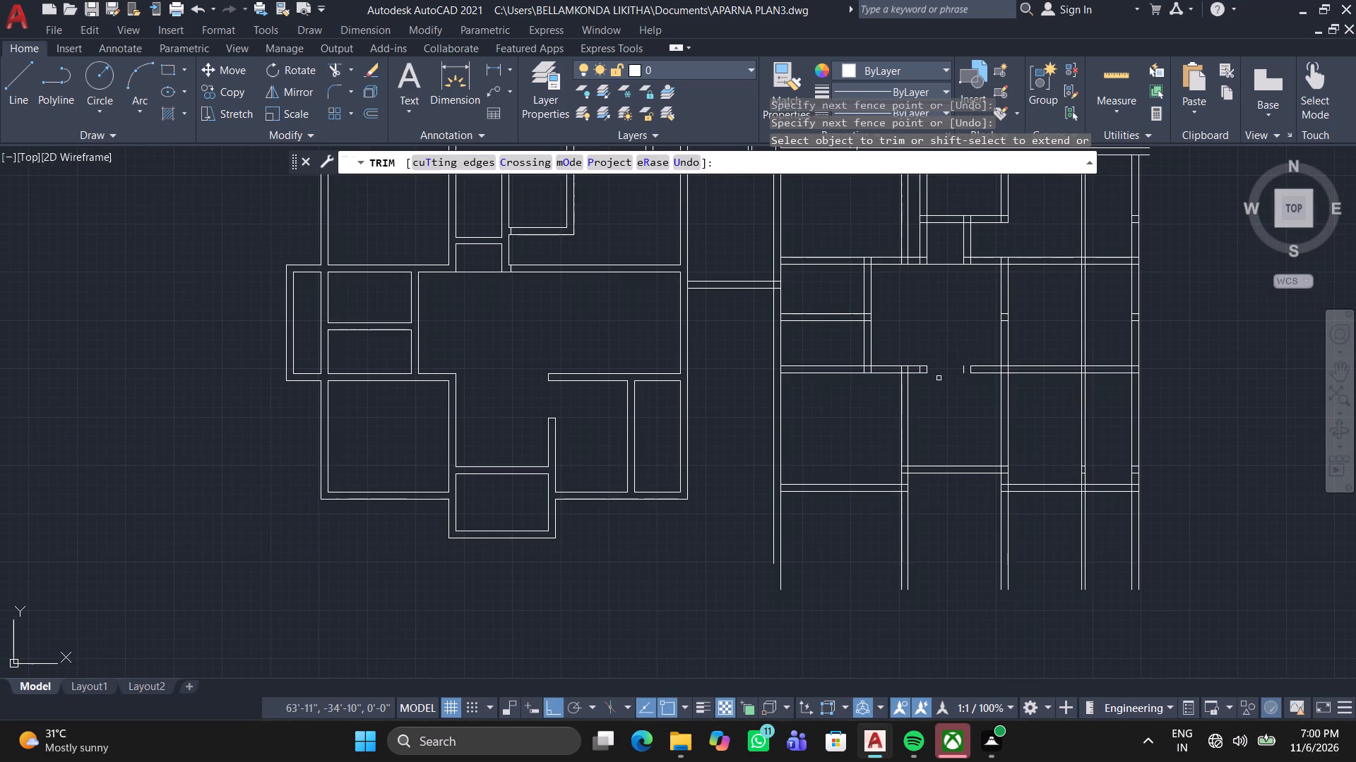
scroll(937, 378, up, 3)
click(884, 383)
click(822, 319)
click(857, 331)
click(922, 350)
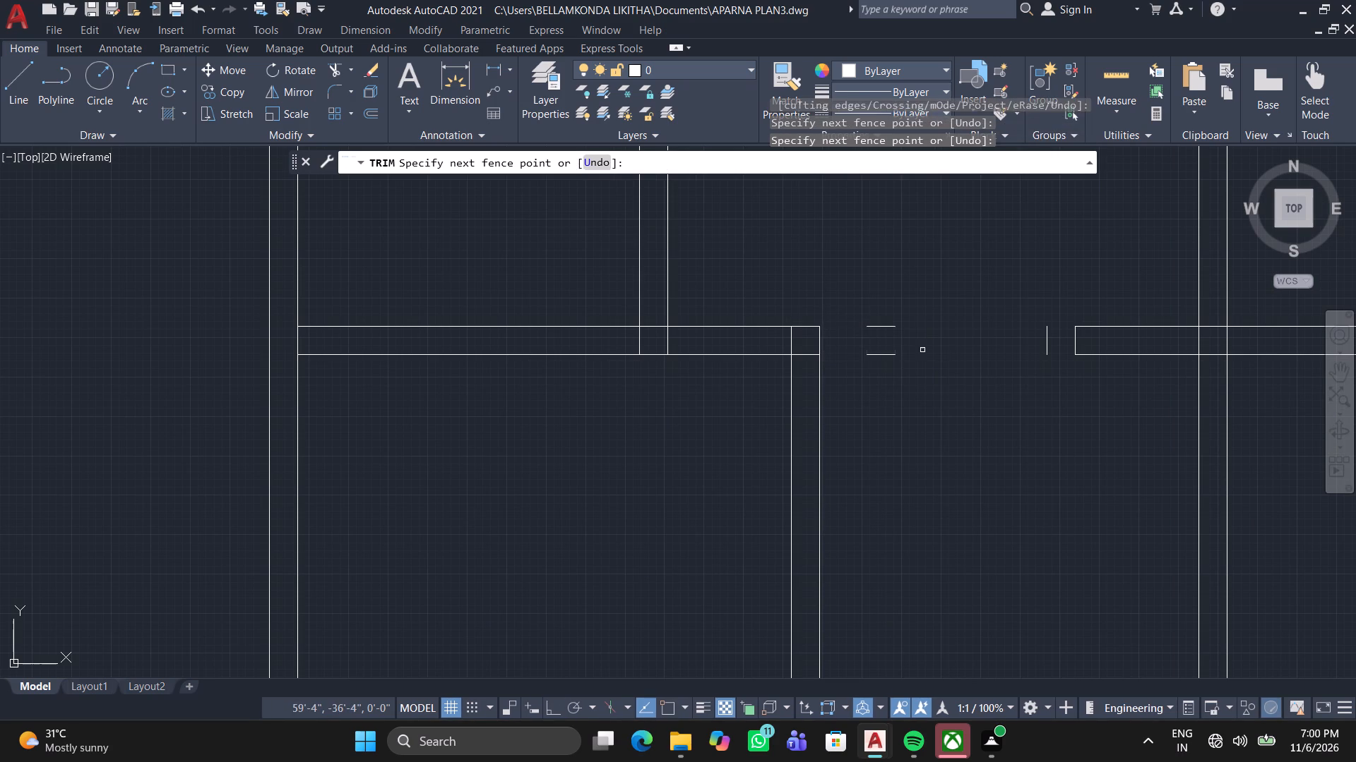
click(888, 372)
click(888, 313)
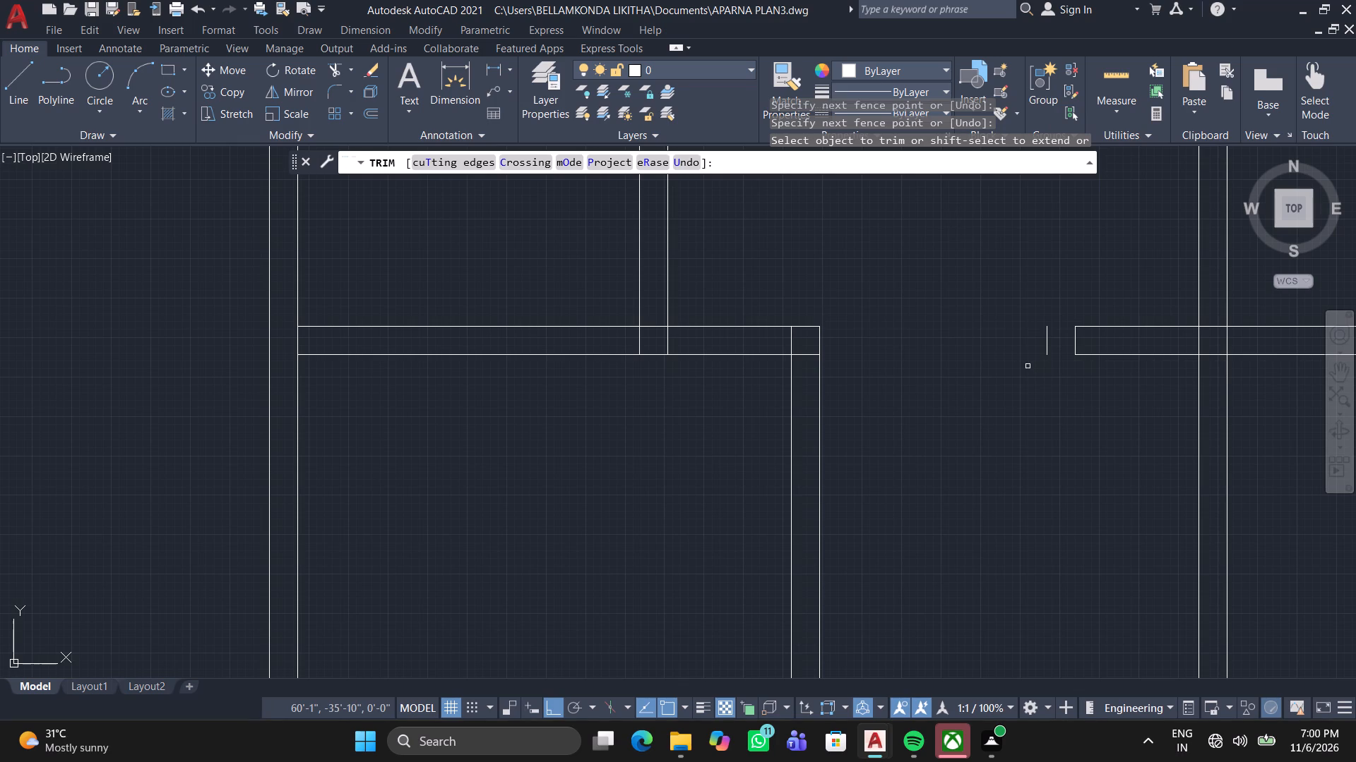
Trim the leftover vertical stubs and the remaining piece of that horizontal wall pair up to the vertical wall bounding the middle bay.
click(1025, 342)
click(1125, 337)
click(1125, 365)
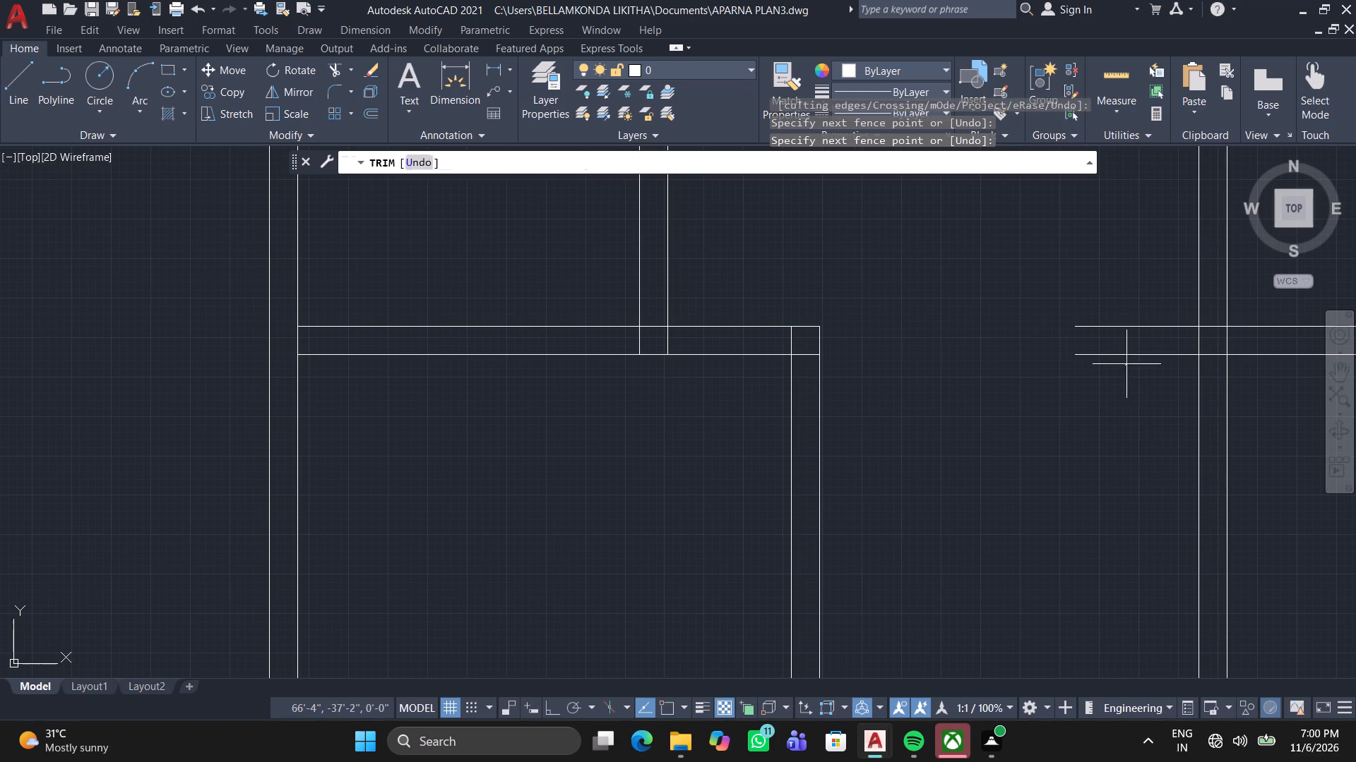
click(1123, 308)
scroll(991, 359, down, 2)
scroll(960, 531, down, 2)
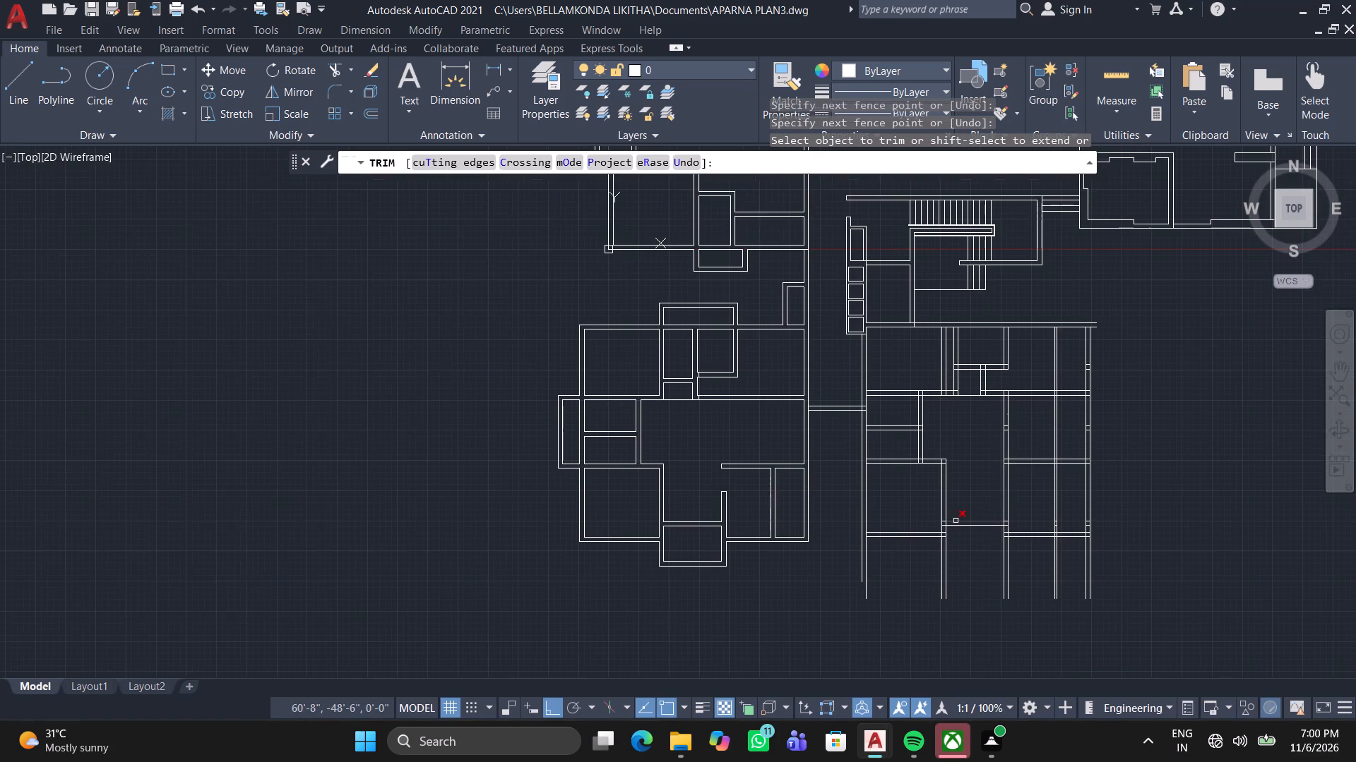
middle_drag(956, 516, 952, 485)
scroll(796, 567, up, 1)
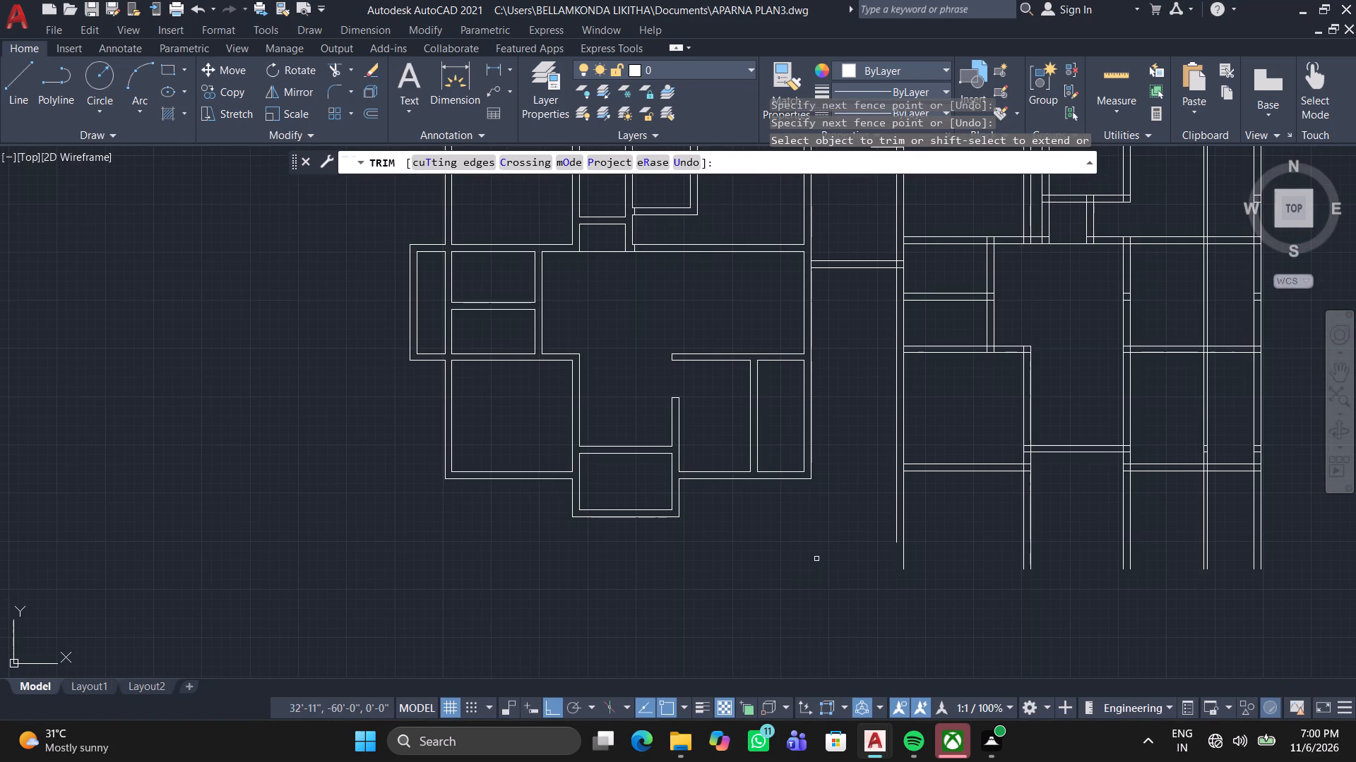
scroll(844, 548, up, 1)
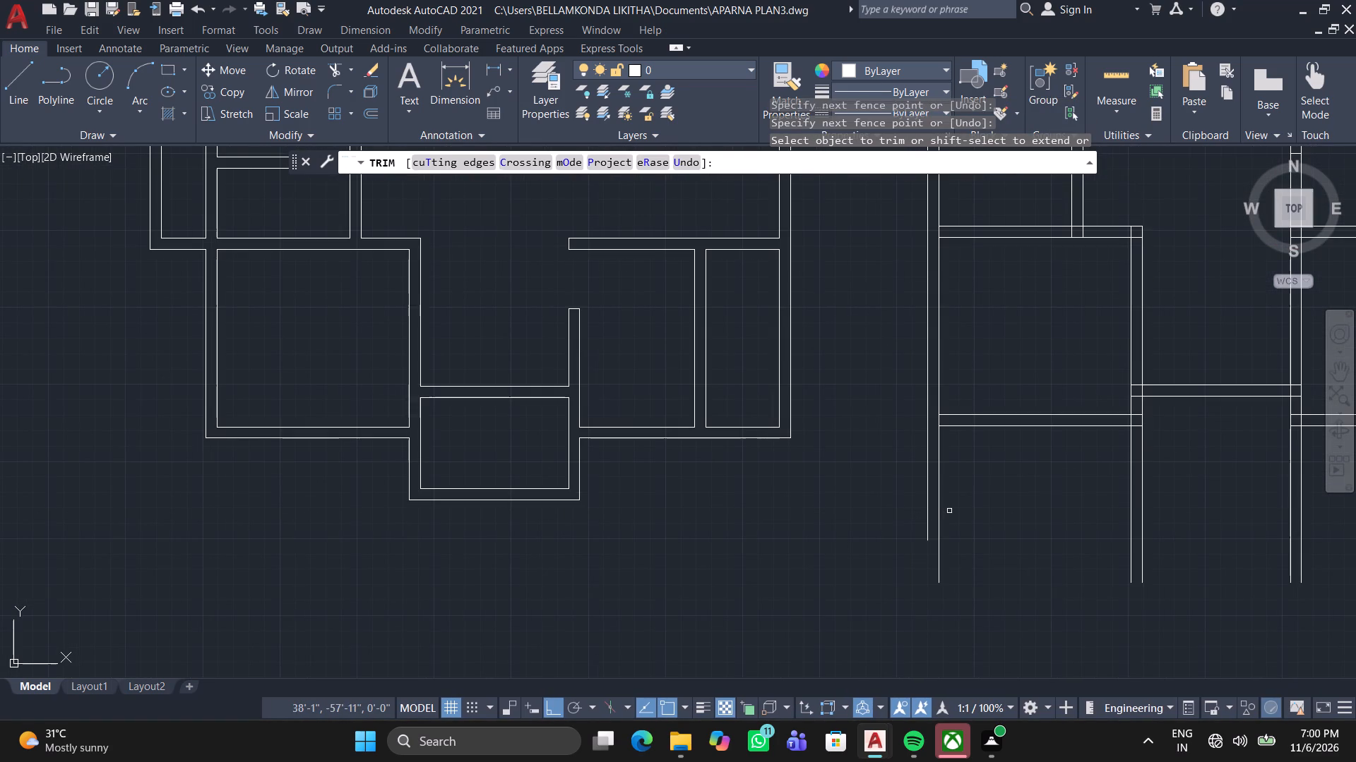
key(Escape)
Stretch the lower line of the lowest horizontal wall to the outer line of the long left wall.
scroll(959, 443, up, 3)
click(922, 365)
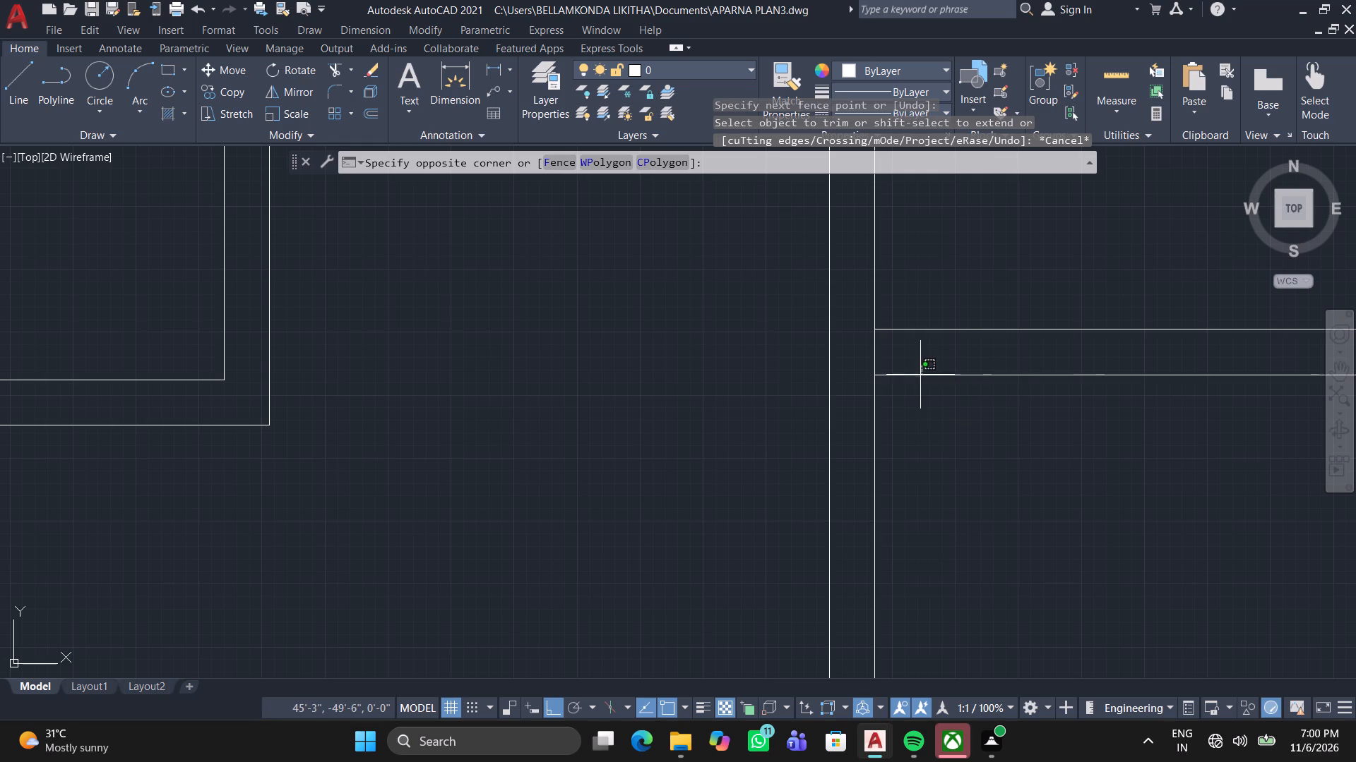
click(925, 394)
click(904, 375)
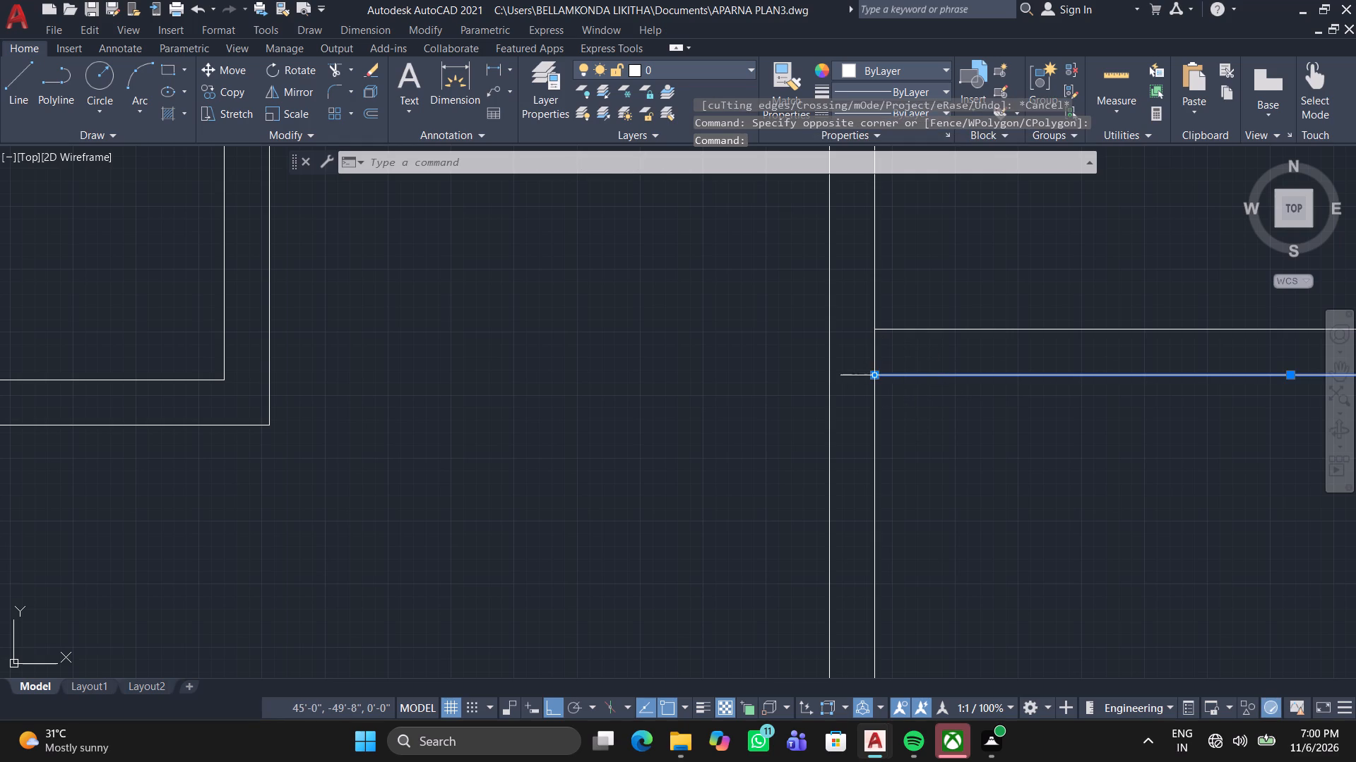
click(876, 375)
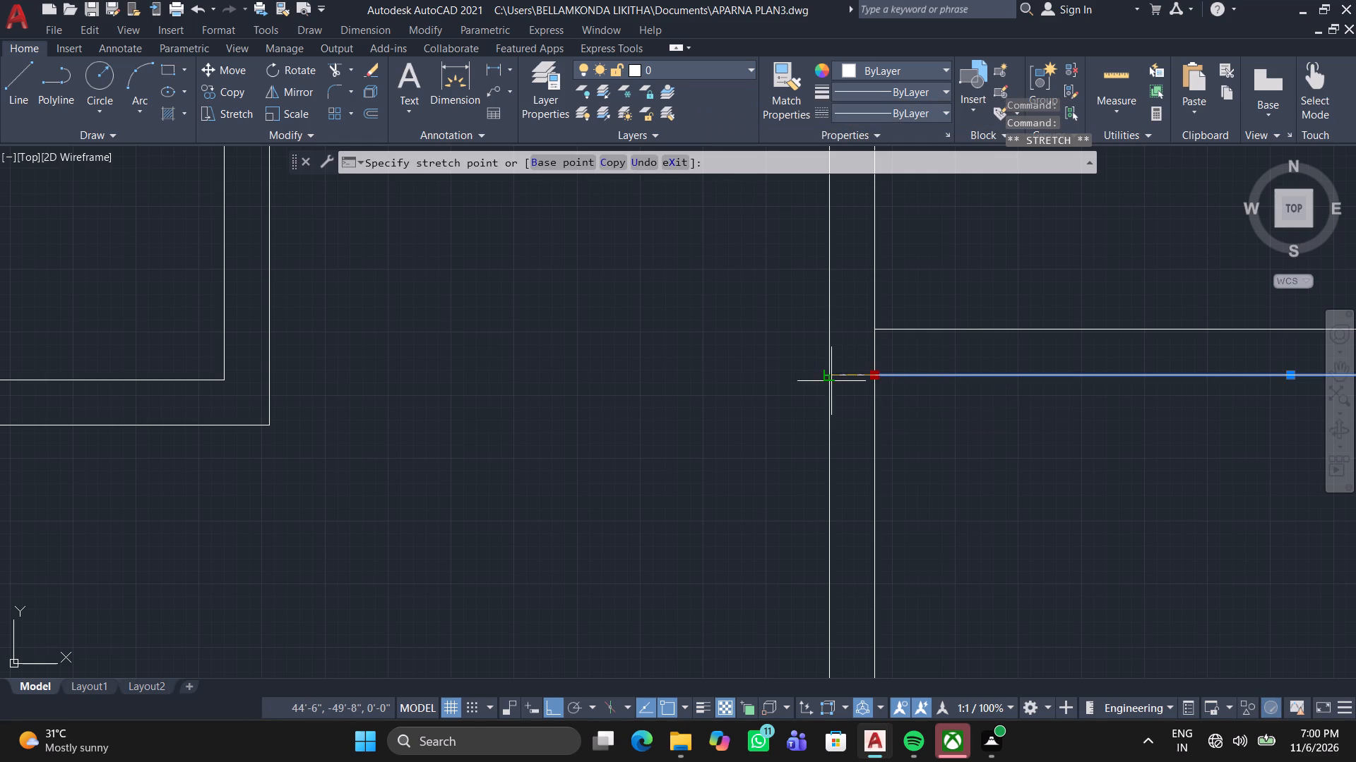
click(828, 380)
key(Escape)
Trim all the vertical wall lines that overhang below the lowest horizontal walls.
scroll(838, 450, down, 2)
middle_drag(818, 464, 595, 480)
scroll(599, 481, down, 1)
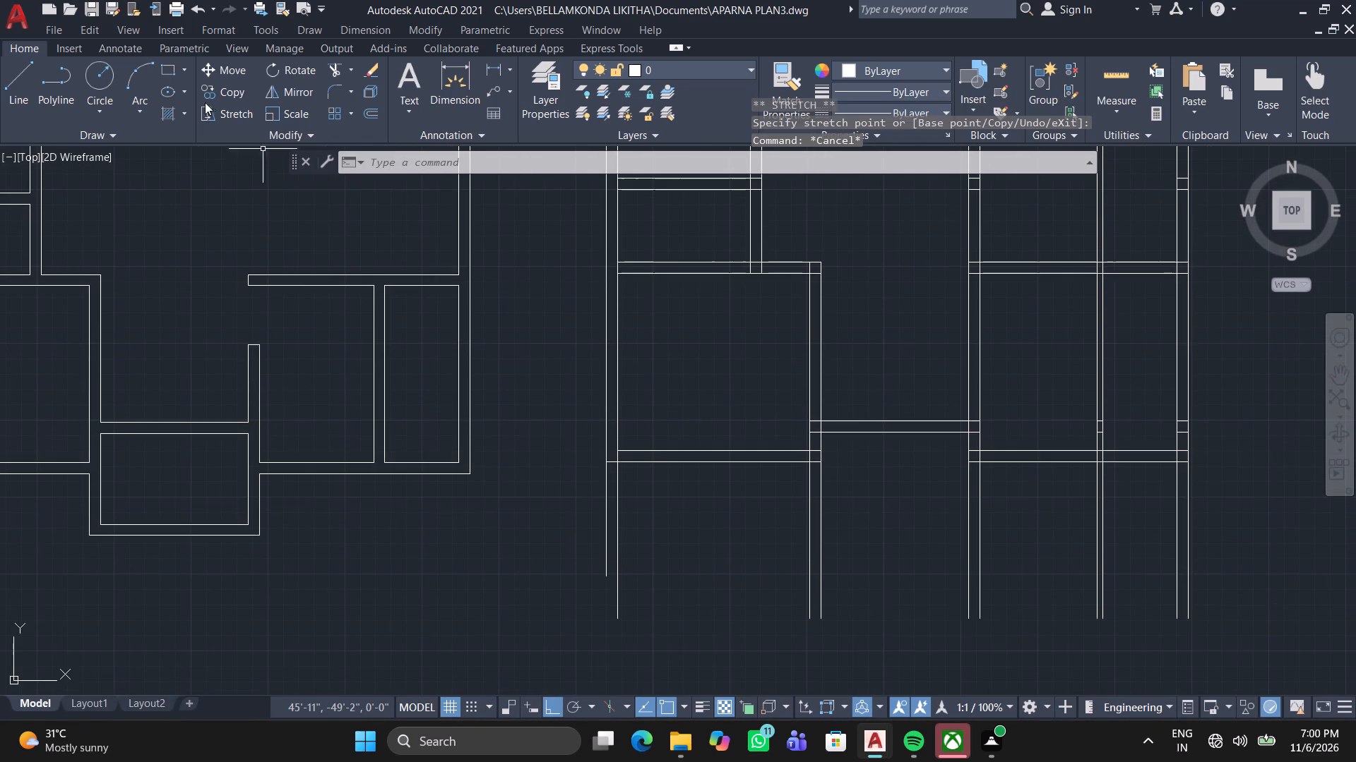
click(330, 71)
click(502, 526)
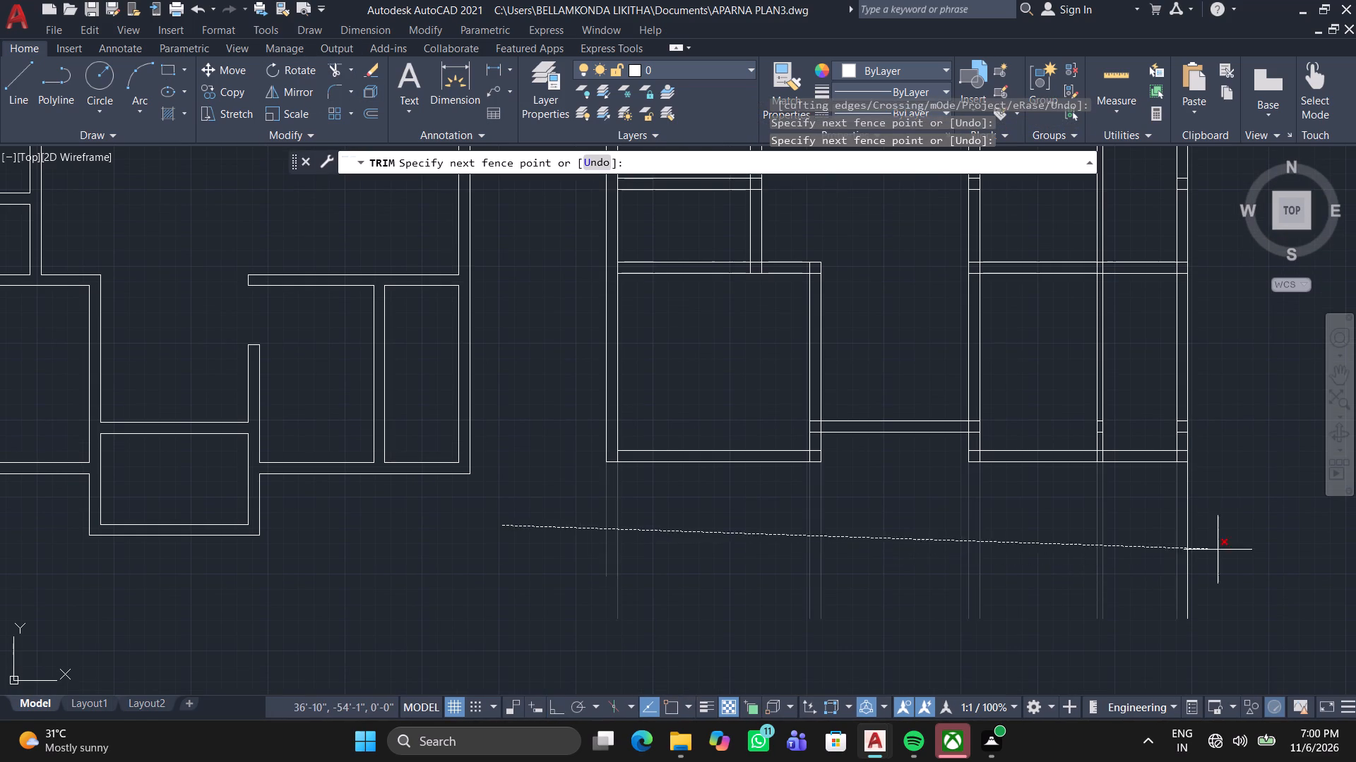
click(1295, 524)
scroll(1080, 510, down, 2)
middle_drag(1075, 509, 1049, 610)
scroll(1098, 382, up, 1)
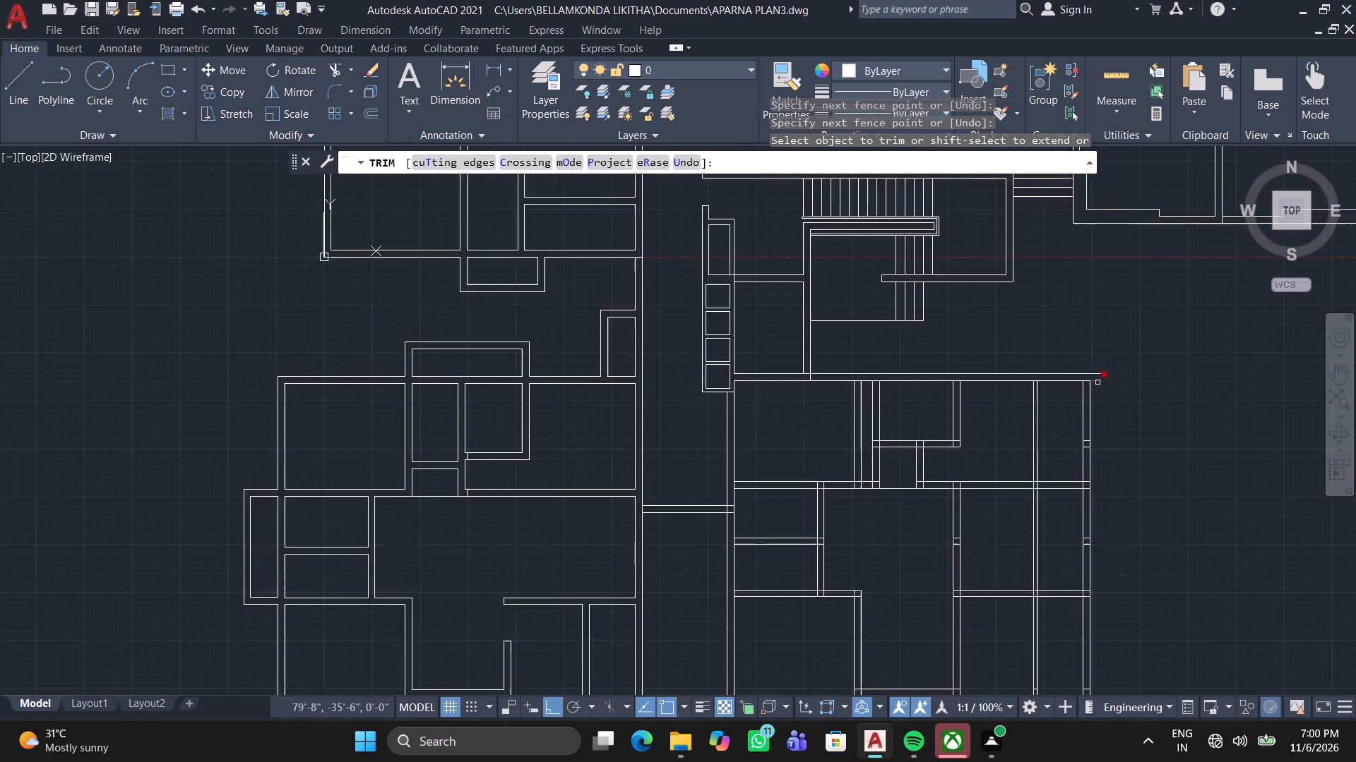
scroll(1098, 382, up, 2)
key(Escape)
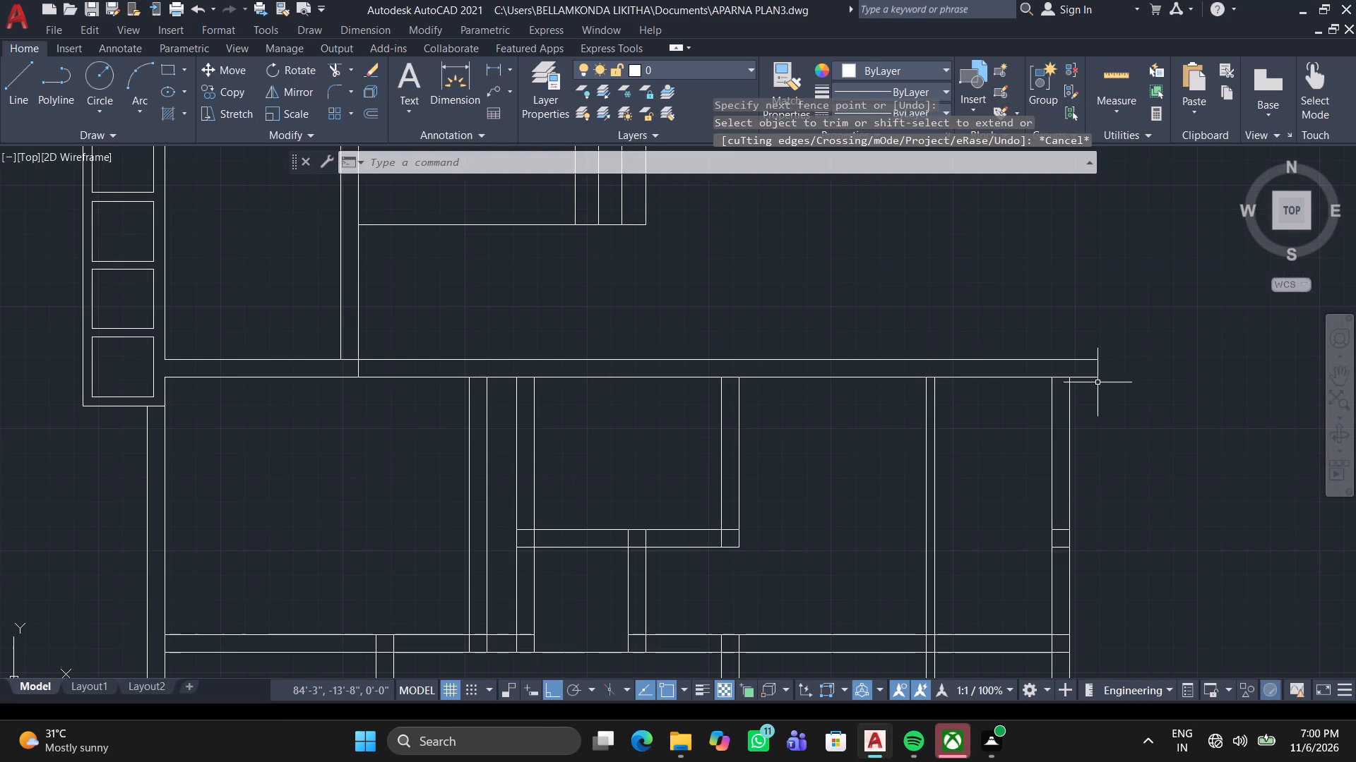
Stretch the rightmost vertical wall's outer line up to the upper line of the top horizontal wall.
scroll(1072, 388, up, 2)
click(1068, 369)
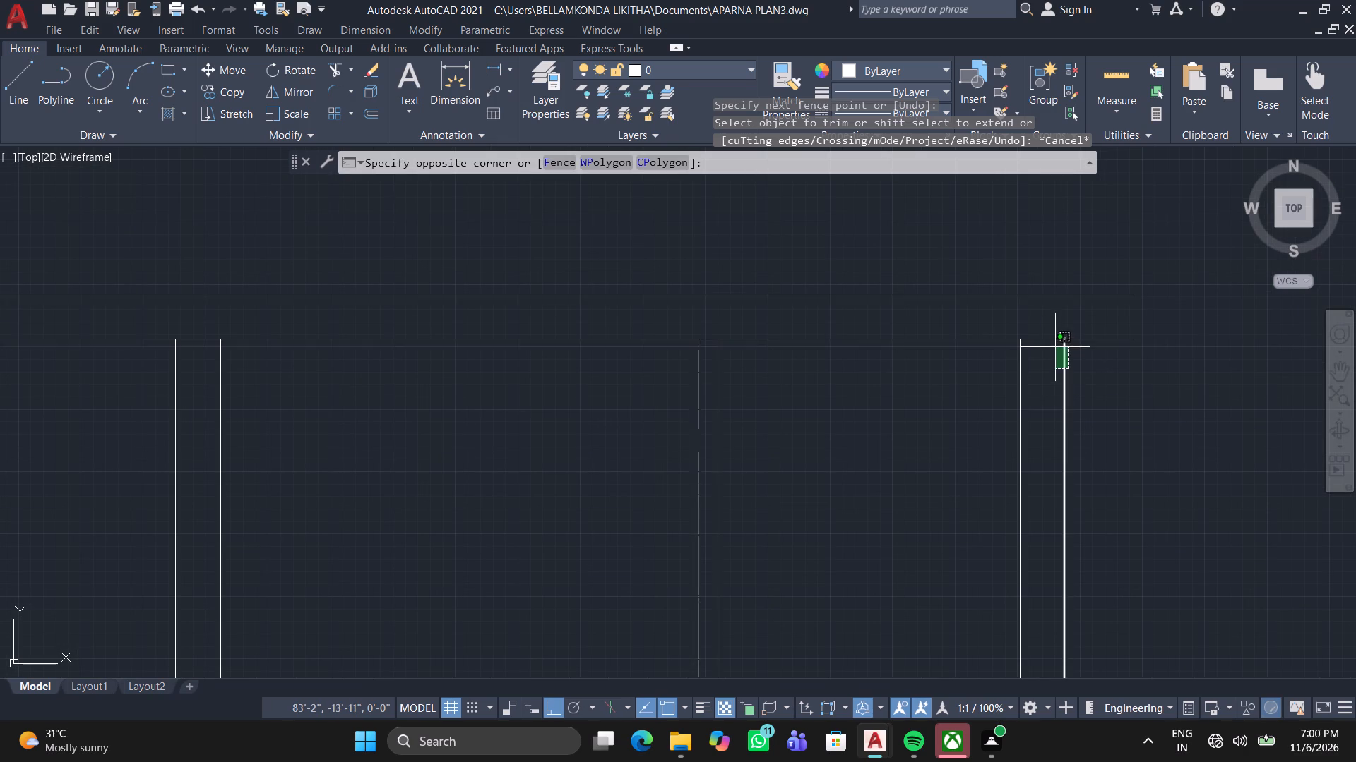
click(1057, 347)
click(1067, 339)
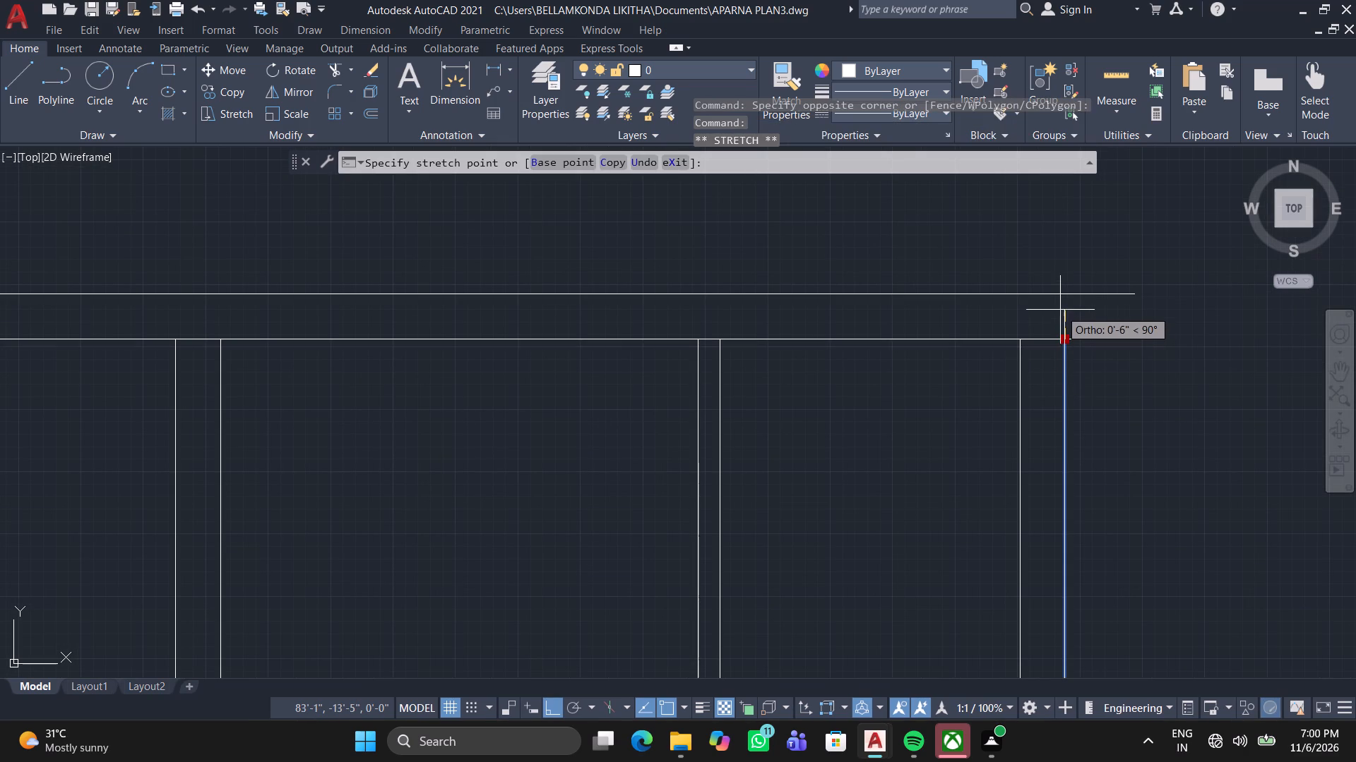
click(1063, 294)
scroll(926, 369, down, 2)
key(Escape)
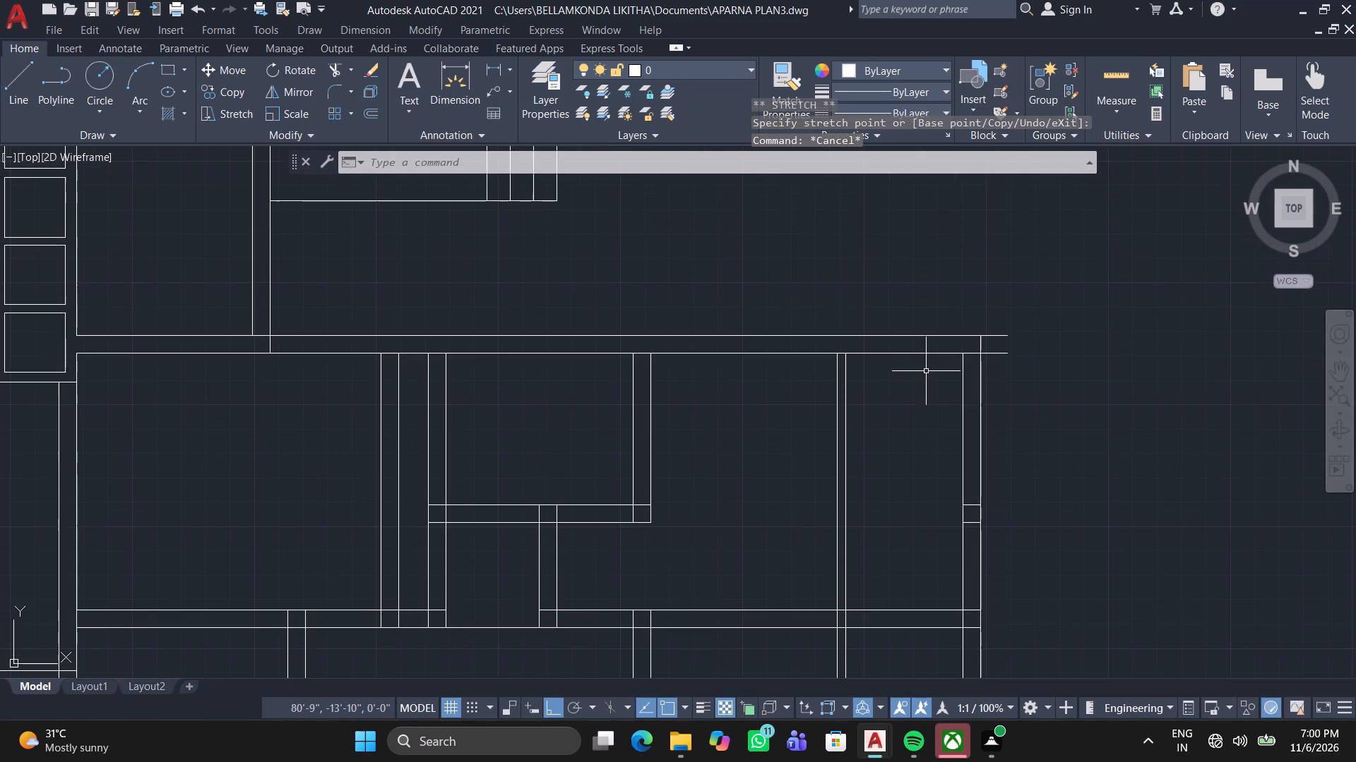
Trim the two top horizontal wall lines where they overhang past the rightmost vertical wall.
click(331, 68)
scroll(997, 384, up, 1)
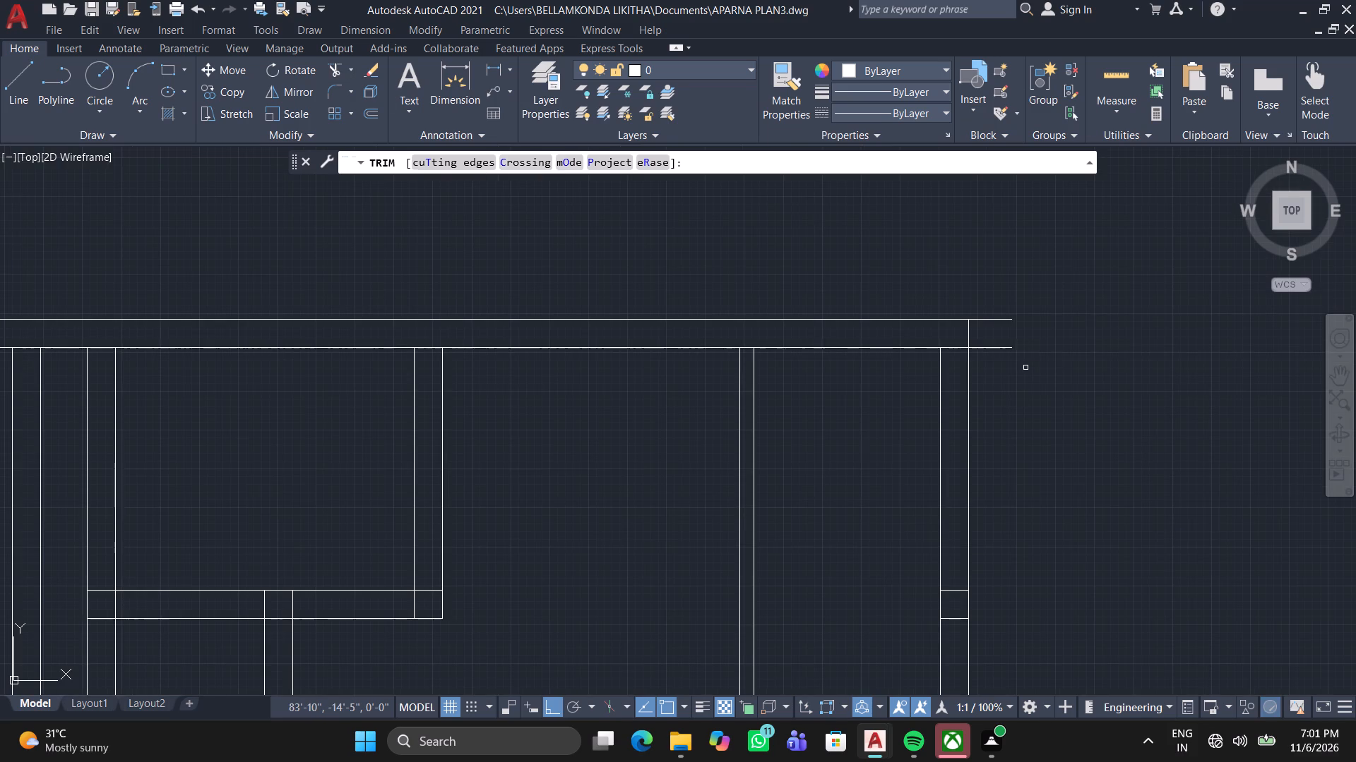
click(1025, 368)
click(975, 296)
Trim the vertical wall pair 13' from the long left wall out of the upper room beneath the top horizontal wall.
scroll(980, 304, down, 3)
middle_drag(758, 450, 775, 428)
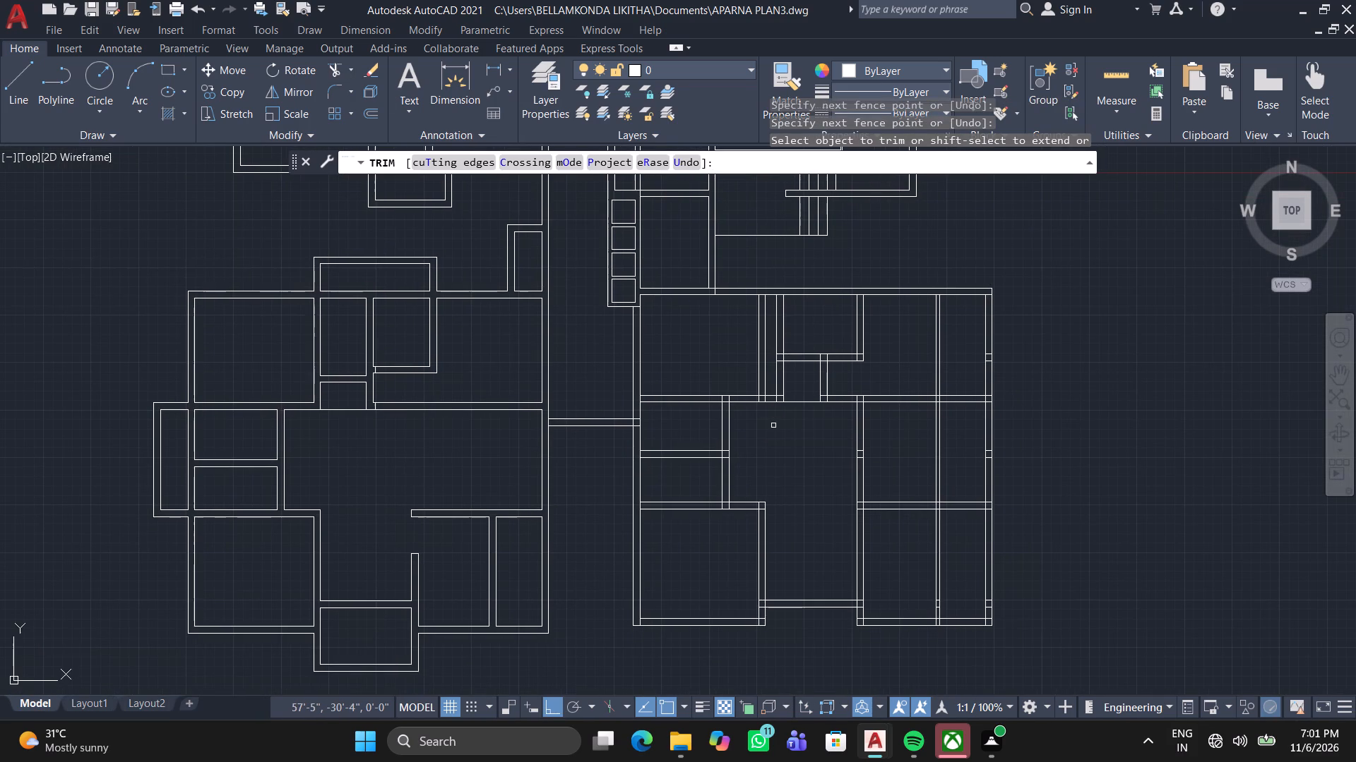
scroll(765, 365, up, 3)
click(772, 363)
click(661, 360)
Trim the short line crossing the top of the long left wall below the column of small boxes.
scroll(676, 374, down, 1)
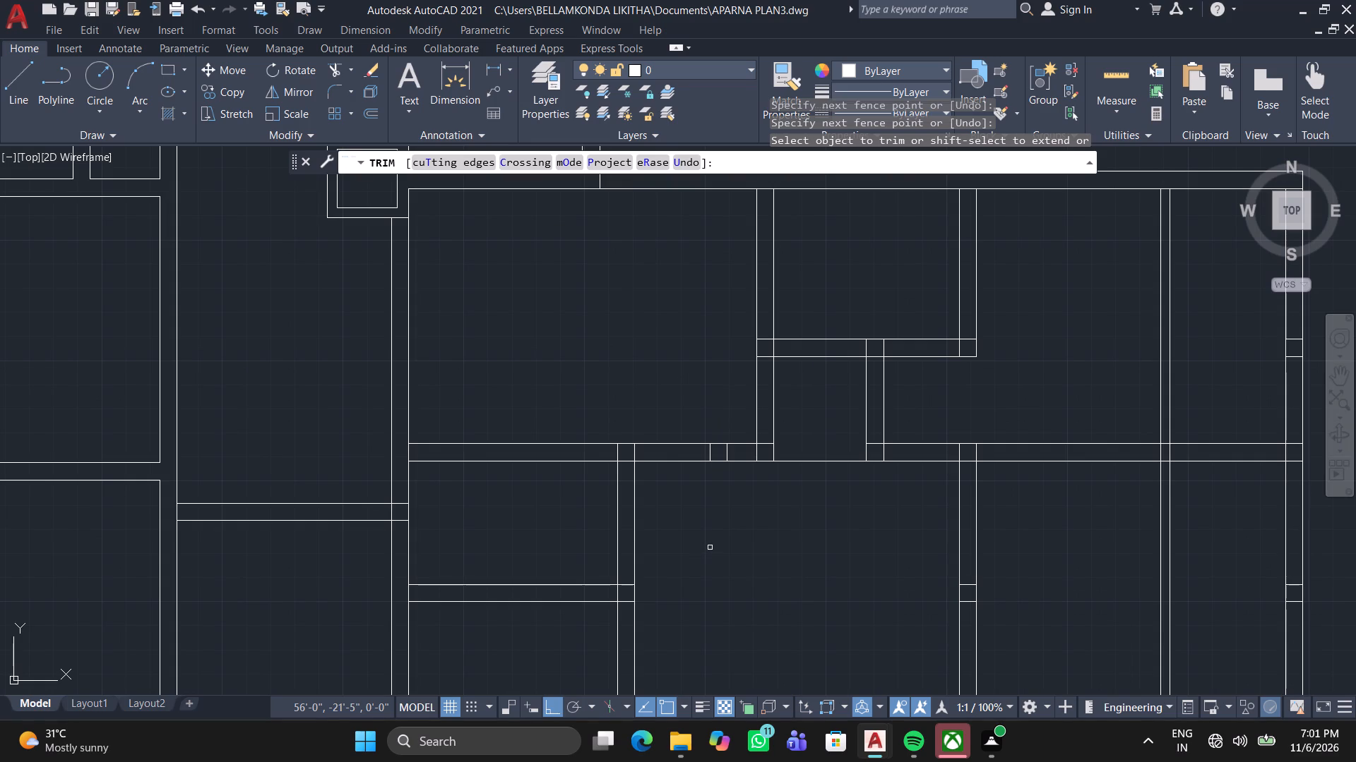
scroll(747, 451, down, 1)
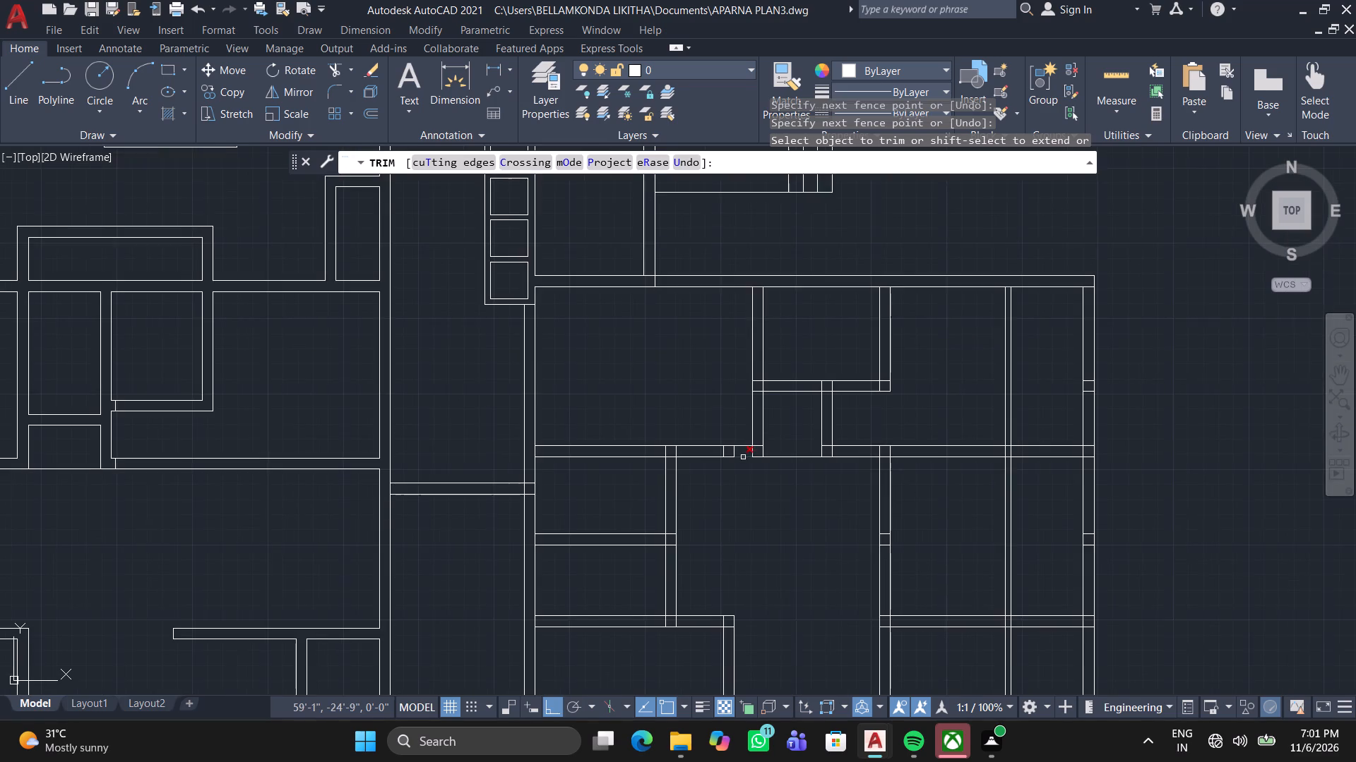
middle_drag(741, 457, 738, 401)
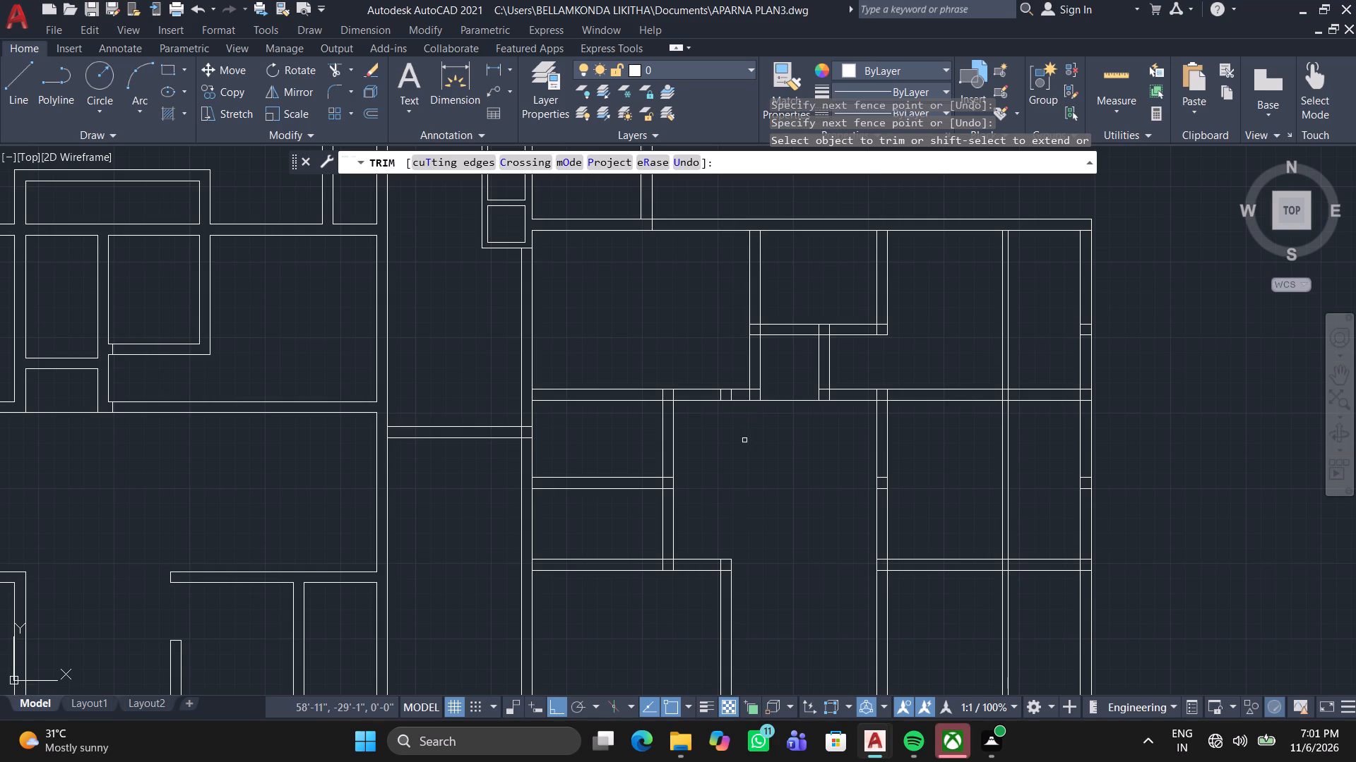
scroll(738, 438, down, 2)
scroll(767, 375, down, 1)
middle_drag(767, 389, 761, 471)
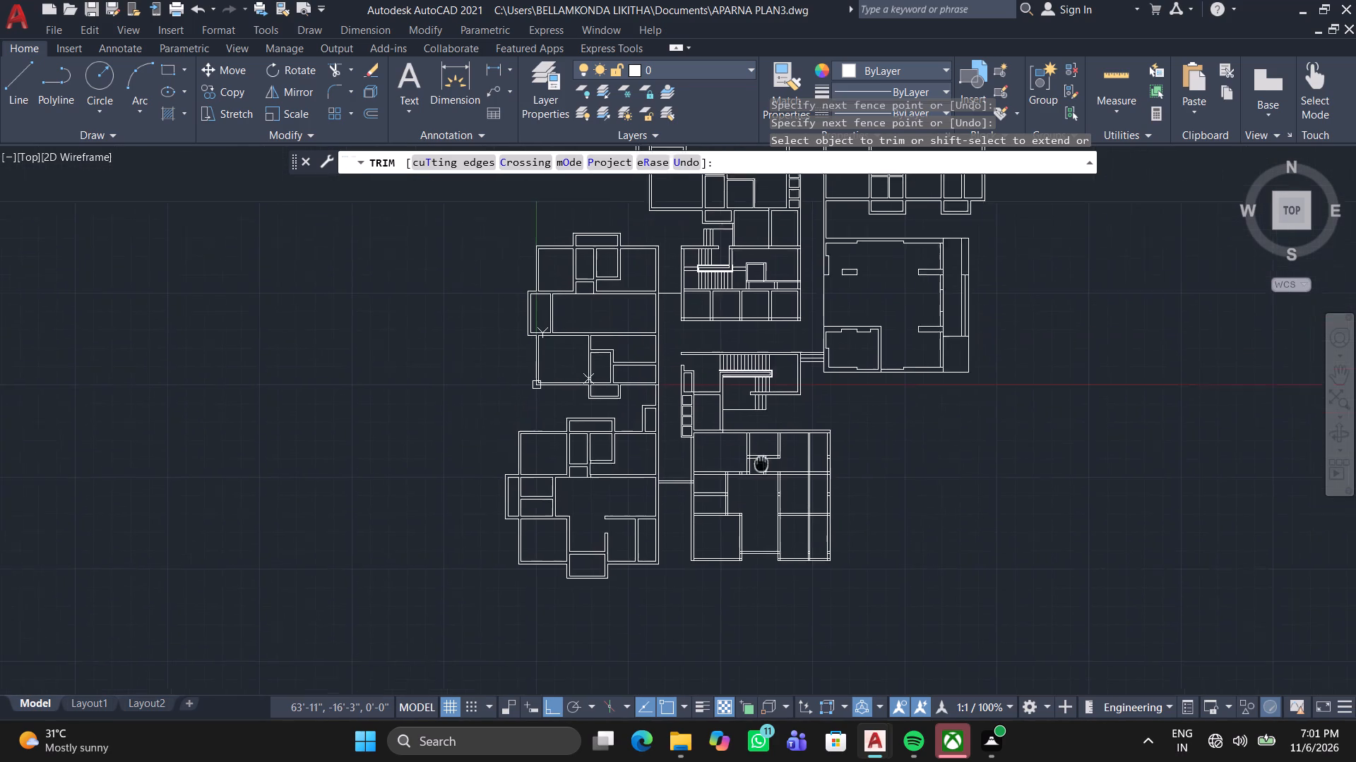
middle_drag(761, 471, 718, 422)
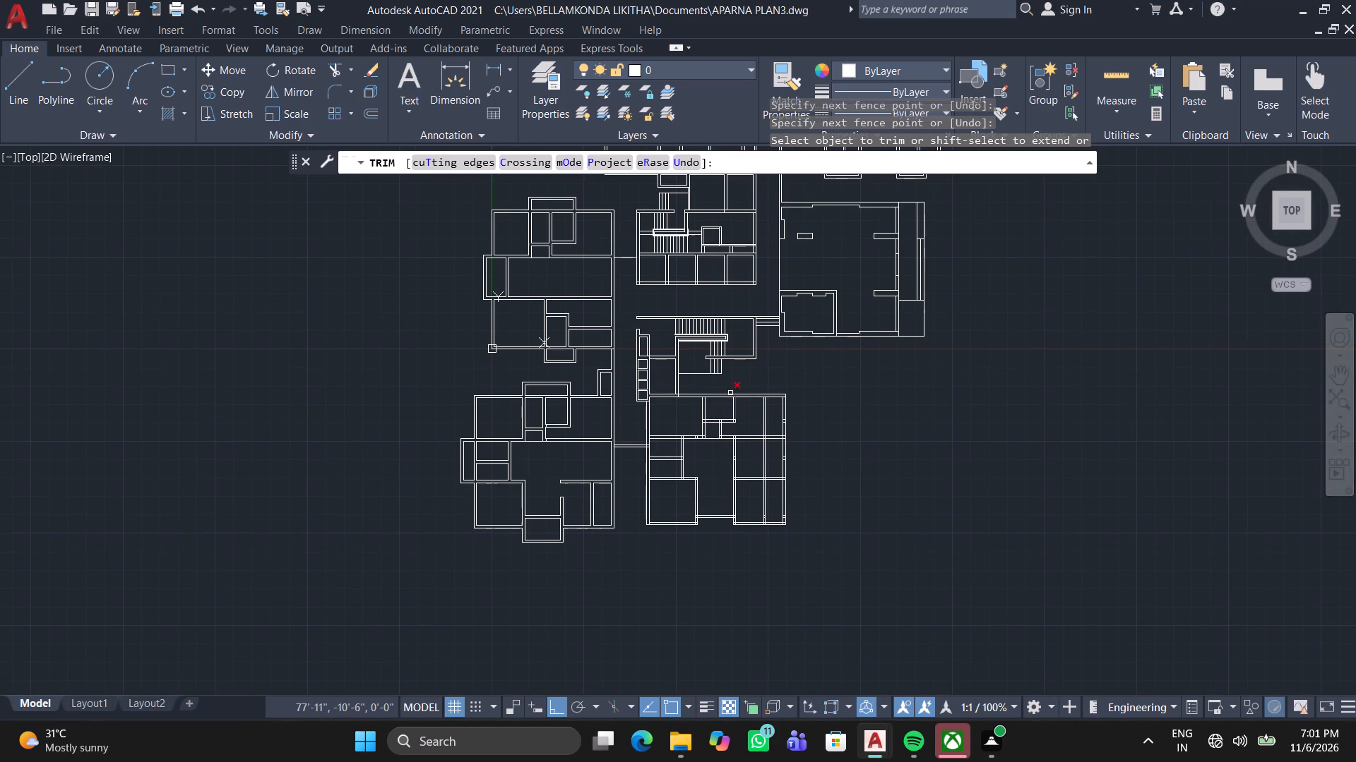
scroll(666, 416, up, 3)
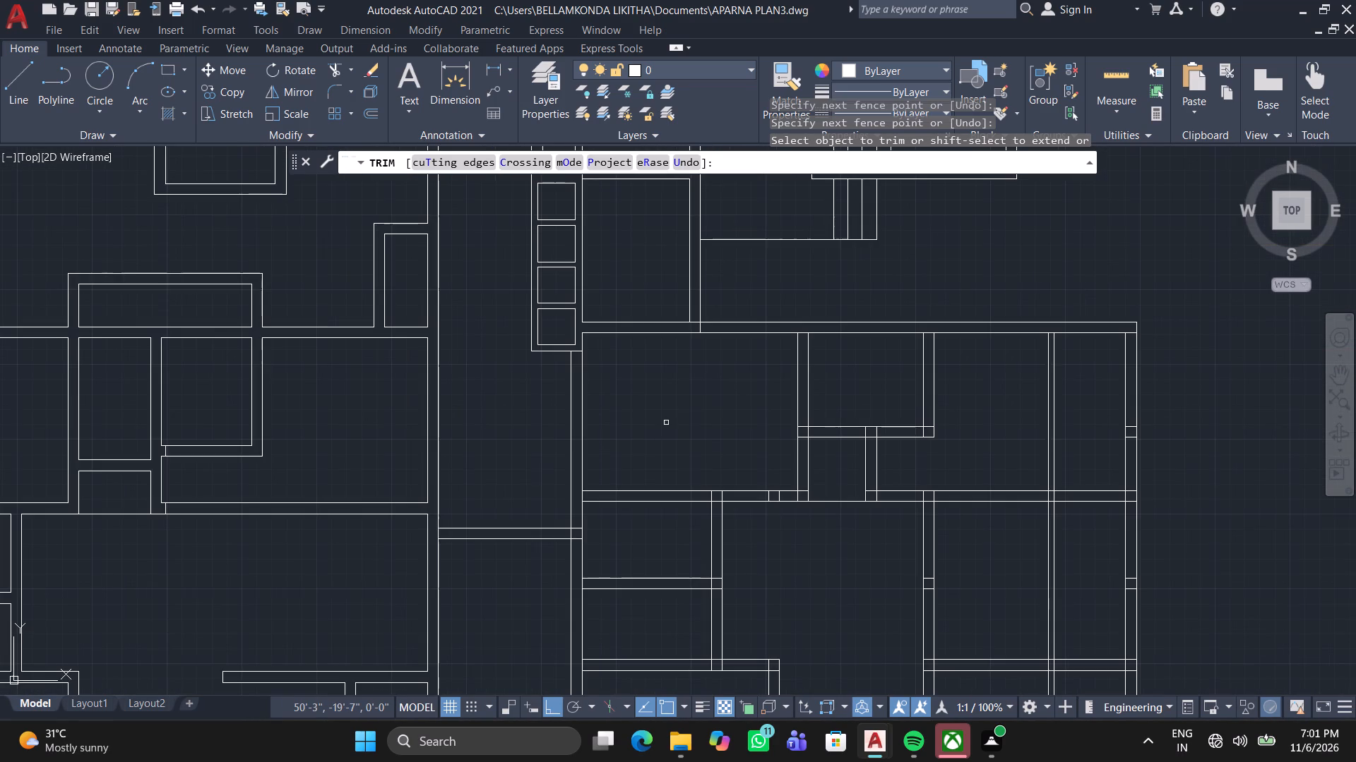
middle_drag(669, 431, 797, 399)
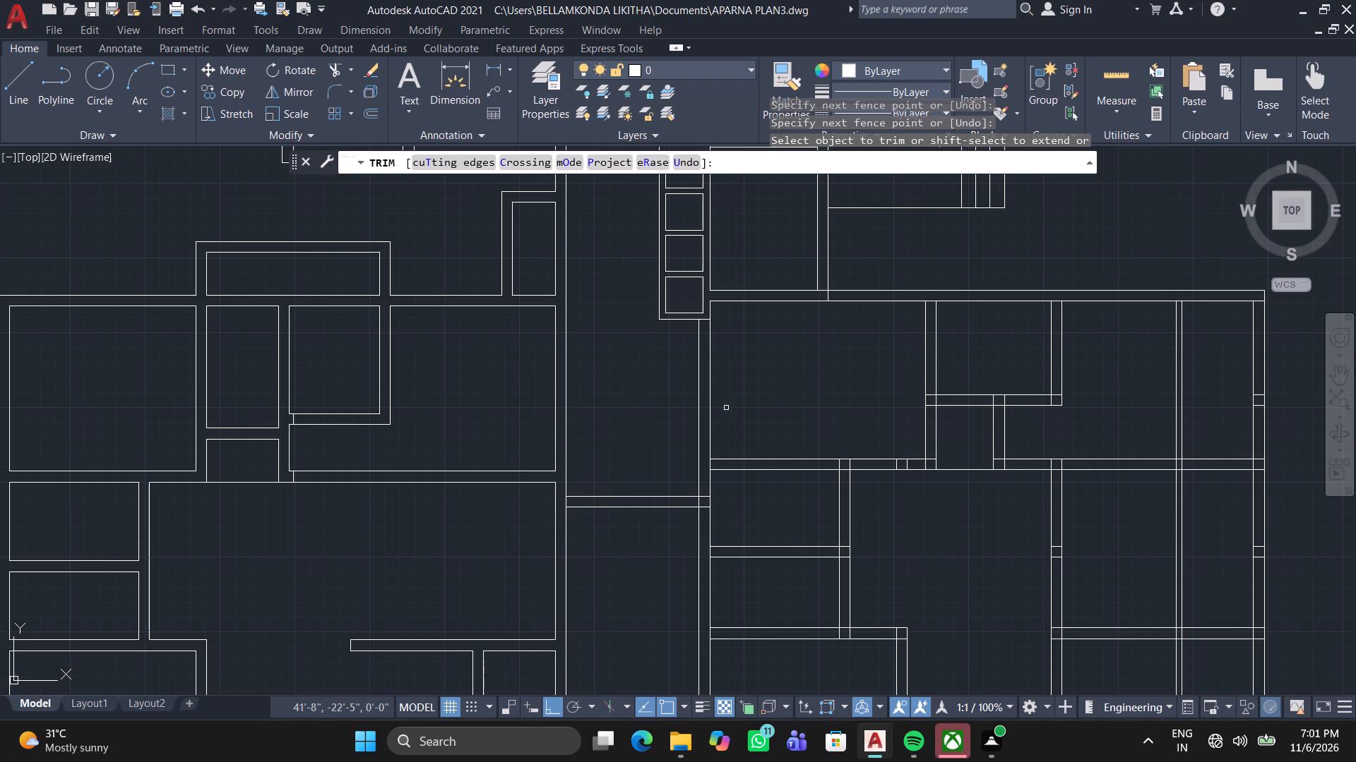
scroll(698, 329, up, 4)
click(742, 260)
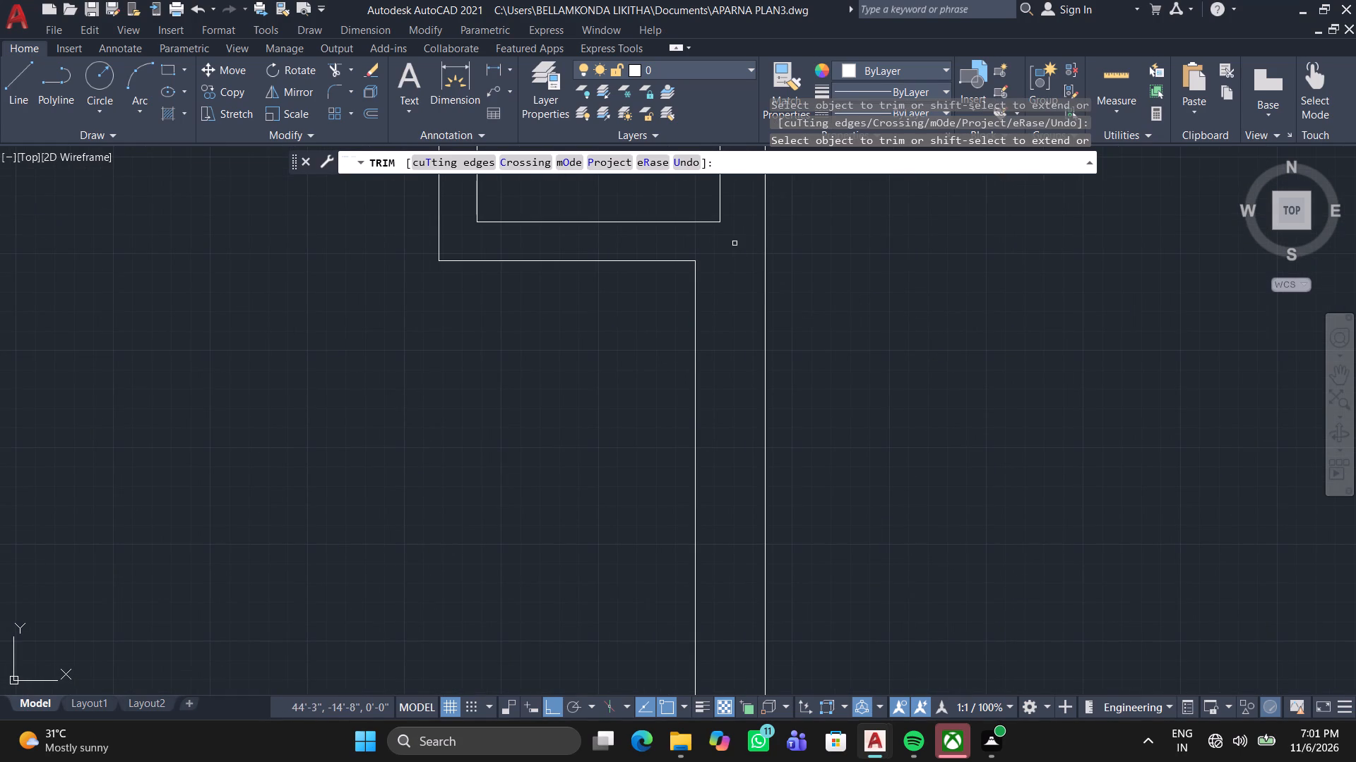
Trim the horizontal wall below the upper-left room between the 4.5" partition and the next vertical wall, clearing the leftover stub.
scroll(885, 254, down, 3)
middle_drag(1148, 359, 806, 358)
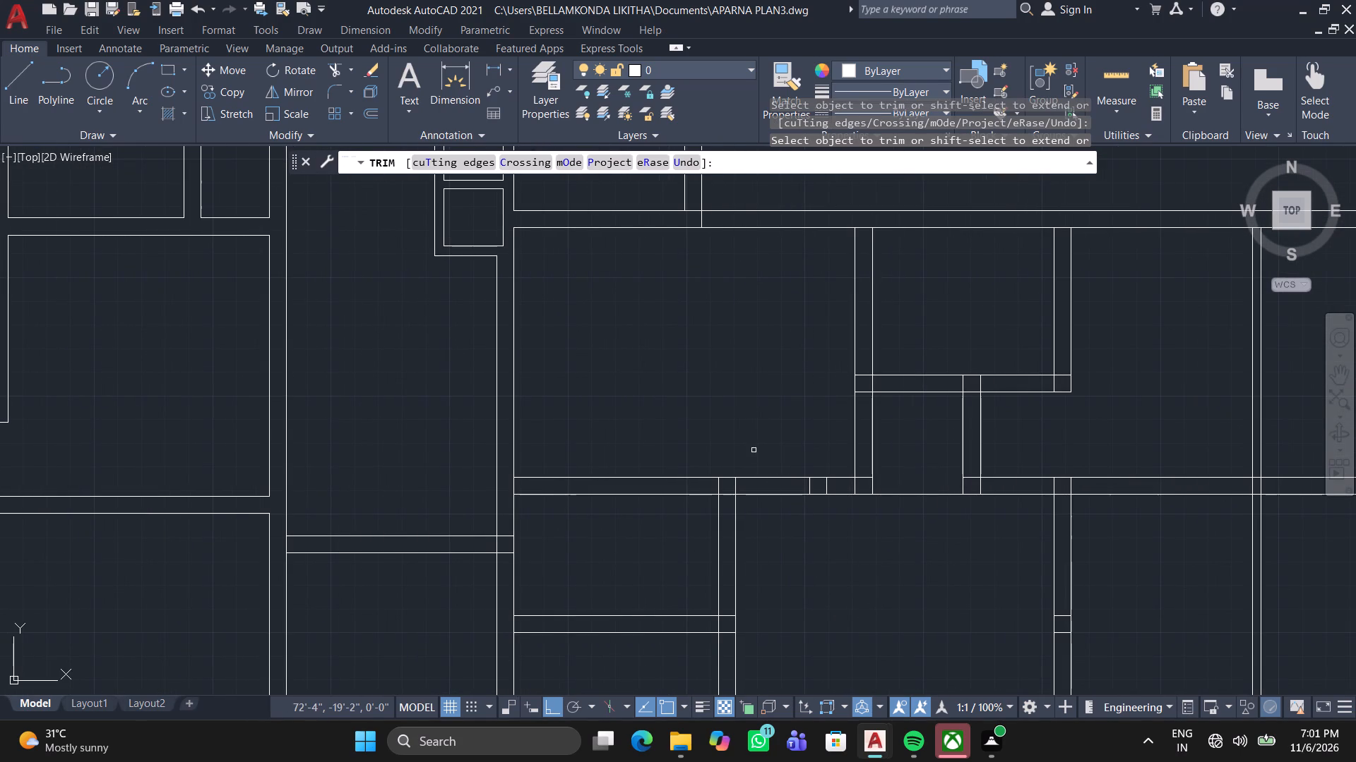
scroll(785, 531, up, 2)
click(790, 537)
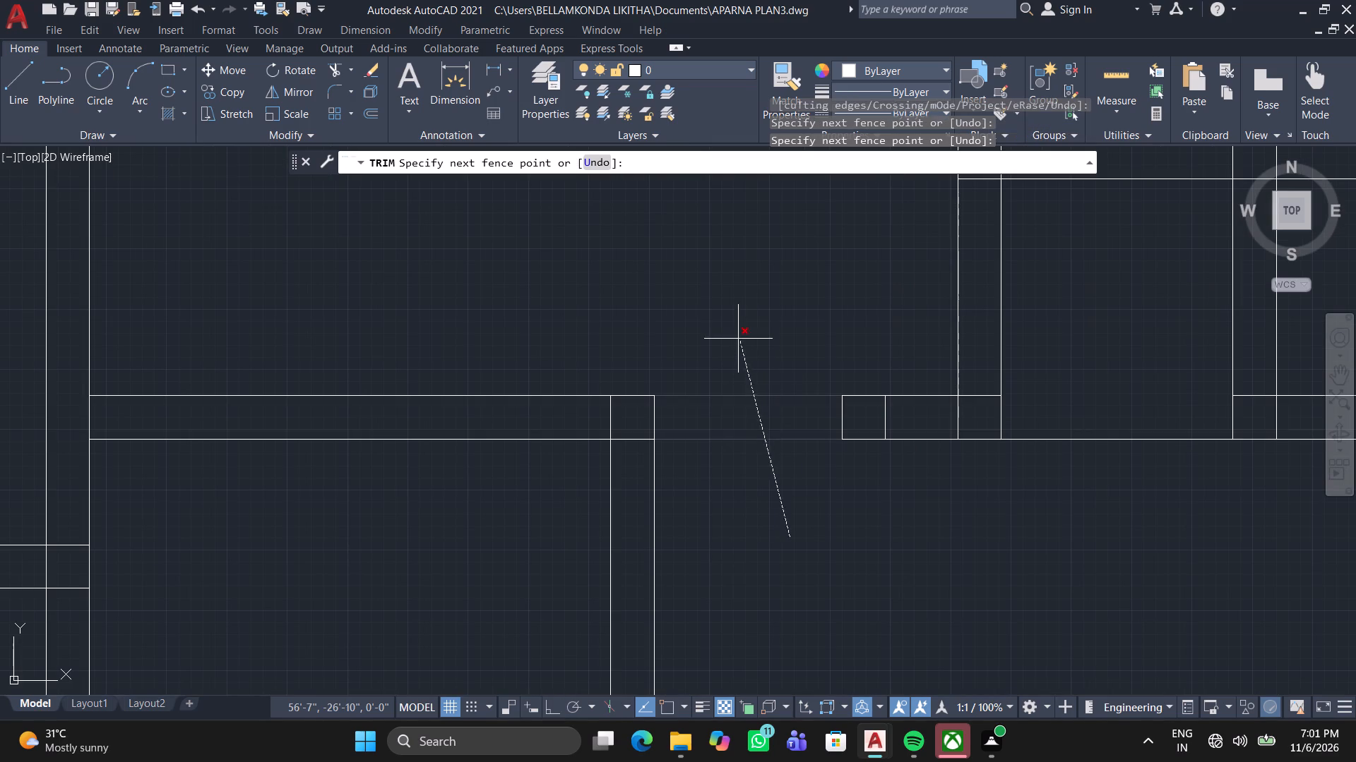
click(735, 334)
click(941, 339)
click(926, 514)
click(845, 460)
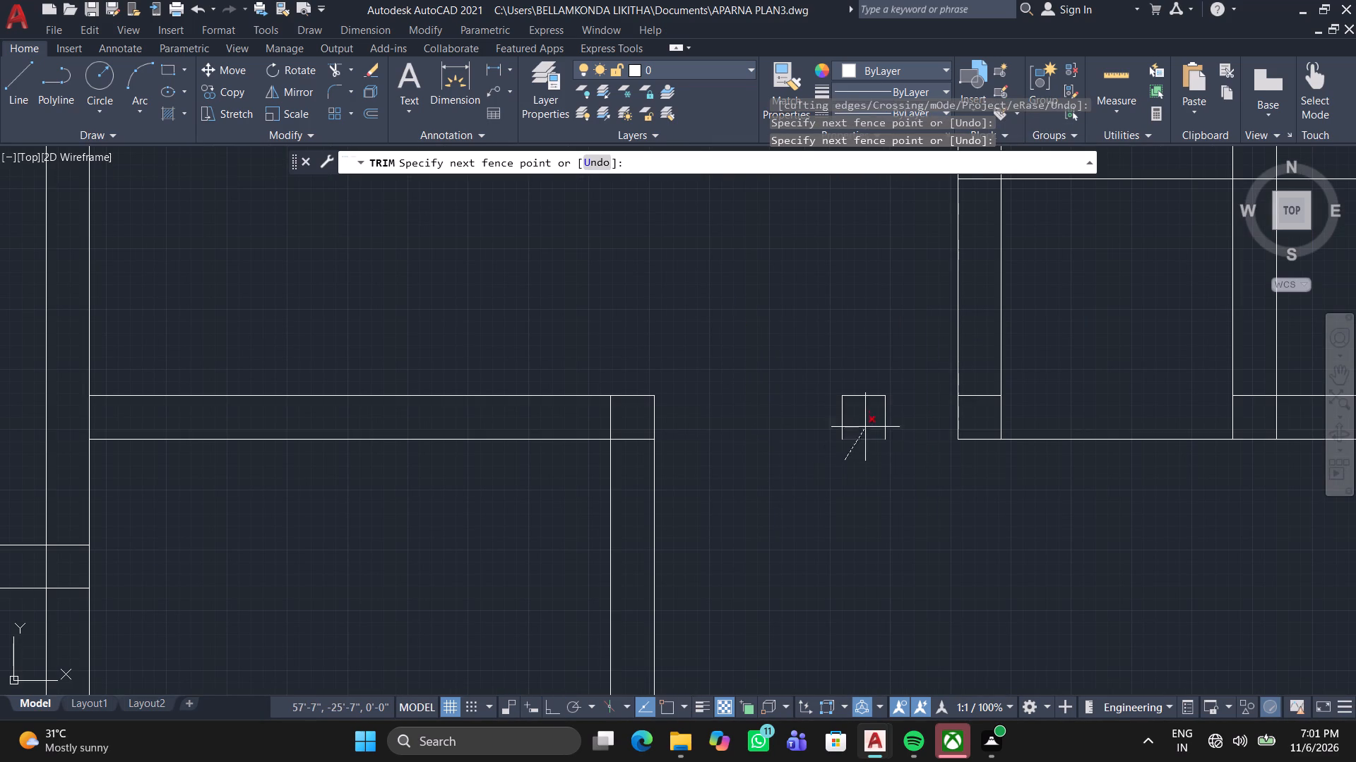
click(862, 389)
drag(802, 428, 822, 435)
click(876, 435)
click(903, 425)
click(795, 409)
click(862, 419)
scroll(831, 428, down, 4)
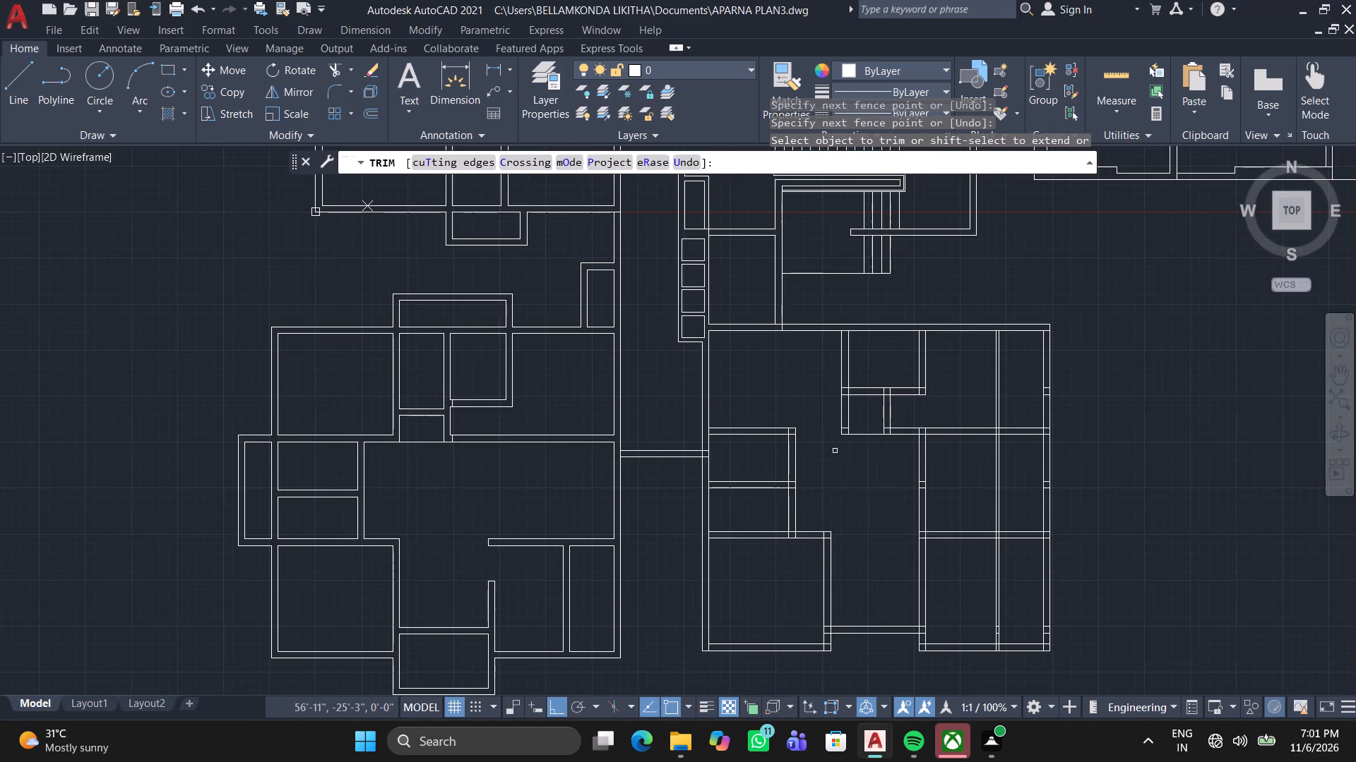
Trim the overlapping lines where the upper small room's top wall meets the long left wall and at its outer corner.
middle_drag(852, 467, 799, 406)
middle_click(797, 404)
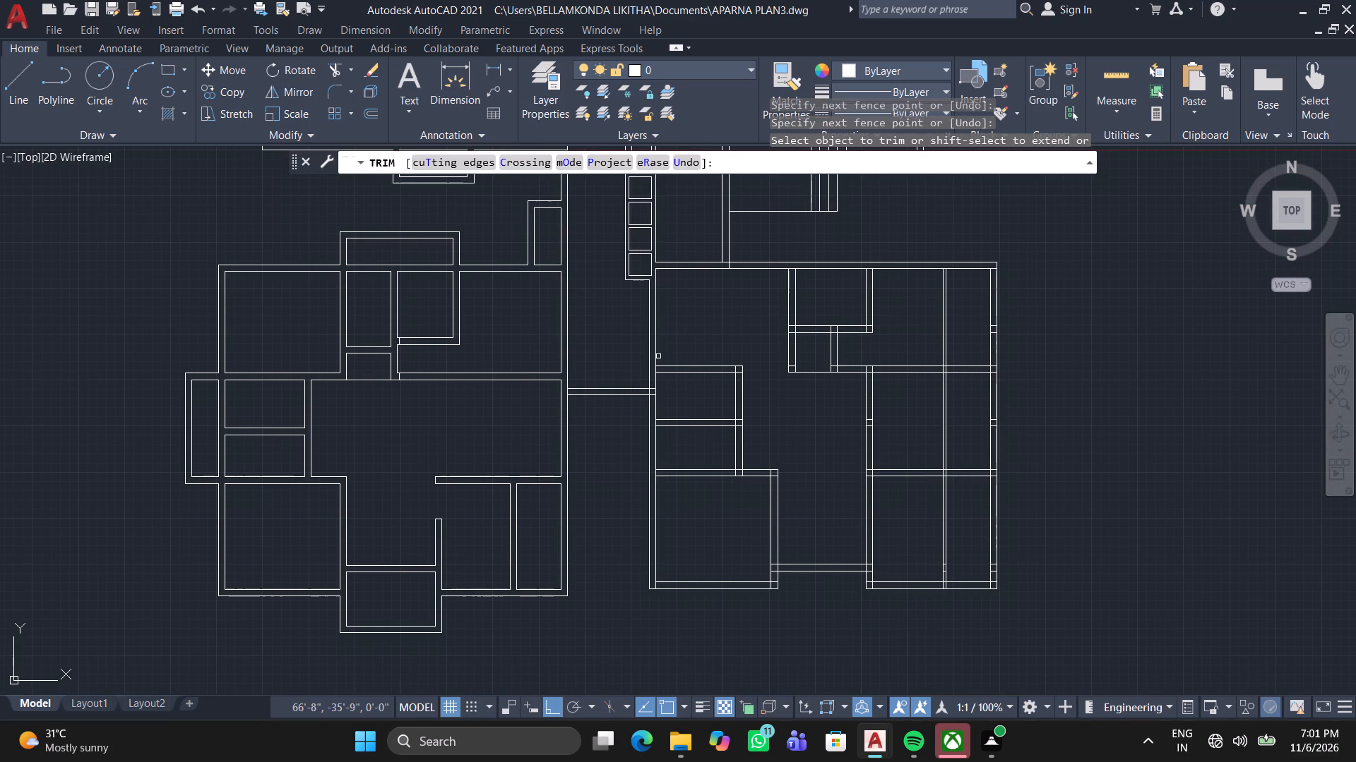
scroll(658, 356, up, 4)
click(602, 437)
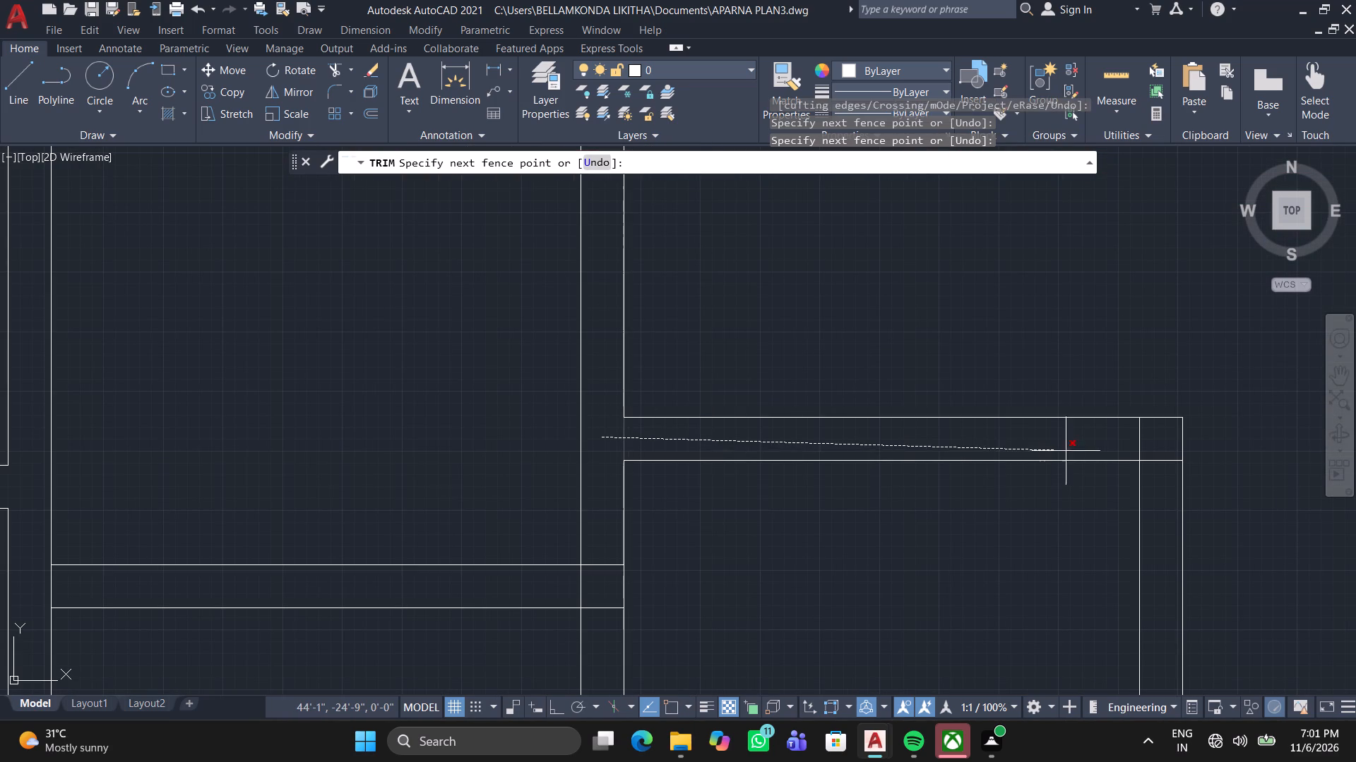
click(1170, 445)
click(1170, 452)
click(1170, 483)
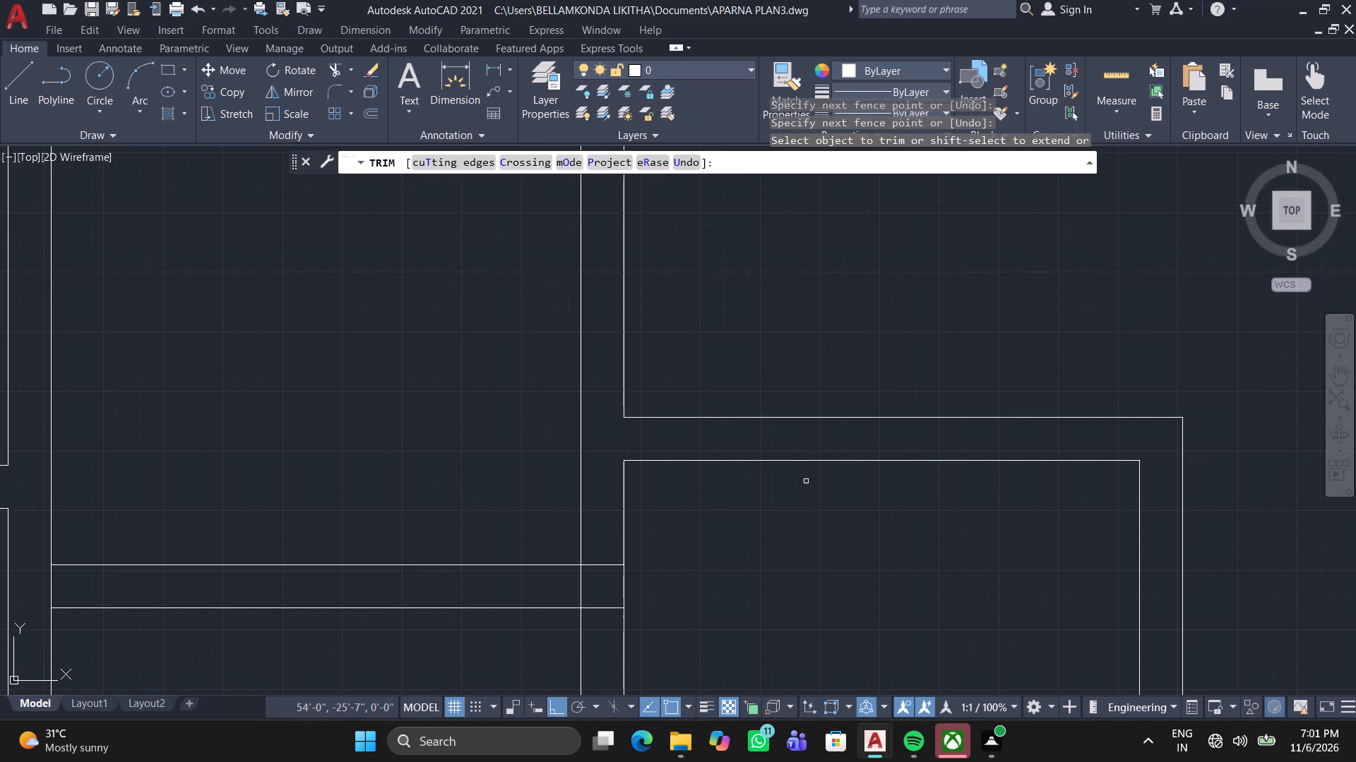
Trim the lines crossing the junction of the long left wall and the short wall linking the two units.
click(552, 590)
click(615, 550)
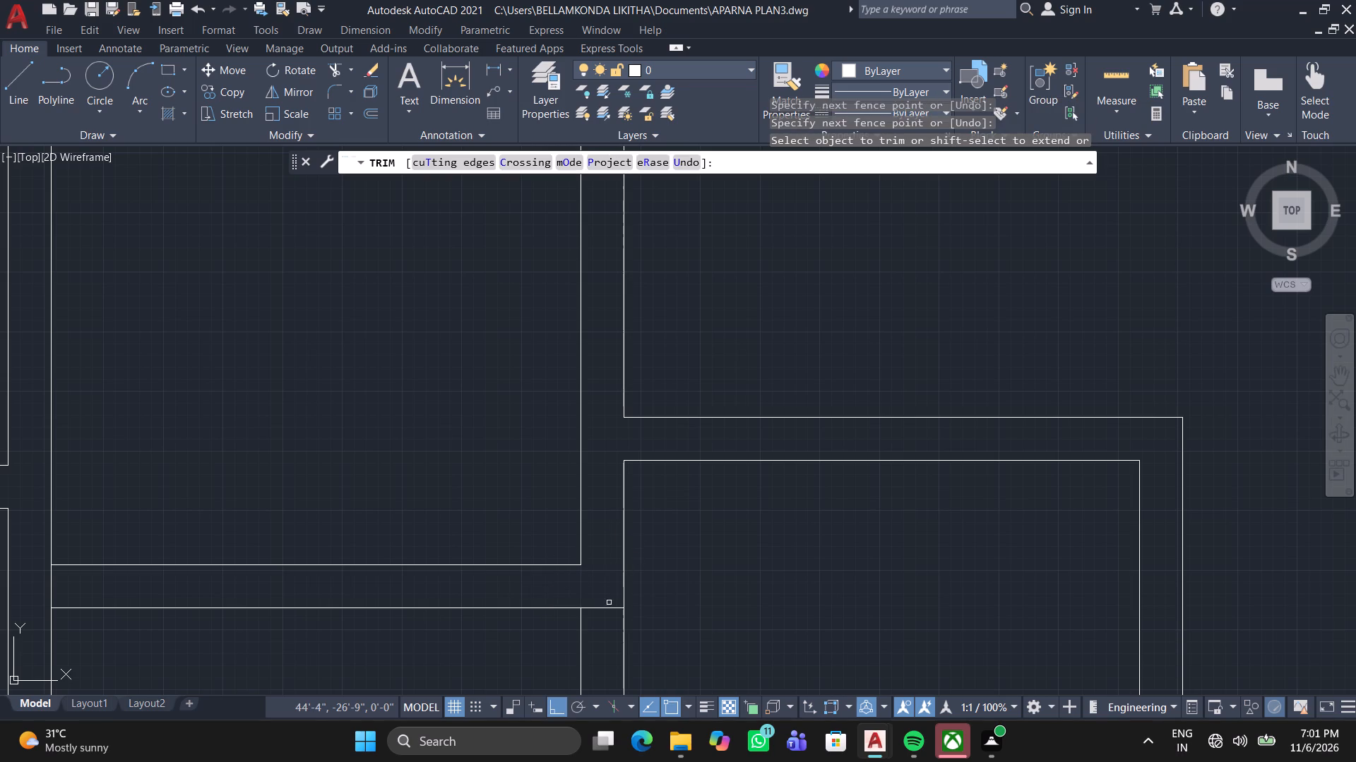
click(605, 619)
click(604, 577)
Trim the partition between the two stacked small rooms at both ends, clearing the short end line and the crossings at their outer wall.
scroll(600, 576, down, 4)
middle_drag(596, 571, 588, 416)
scroll(599, 415, up, 1)
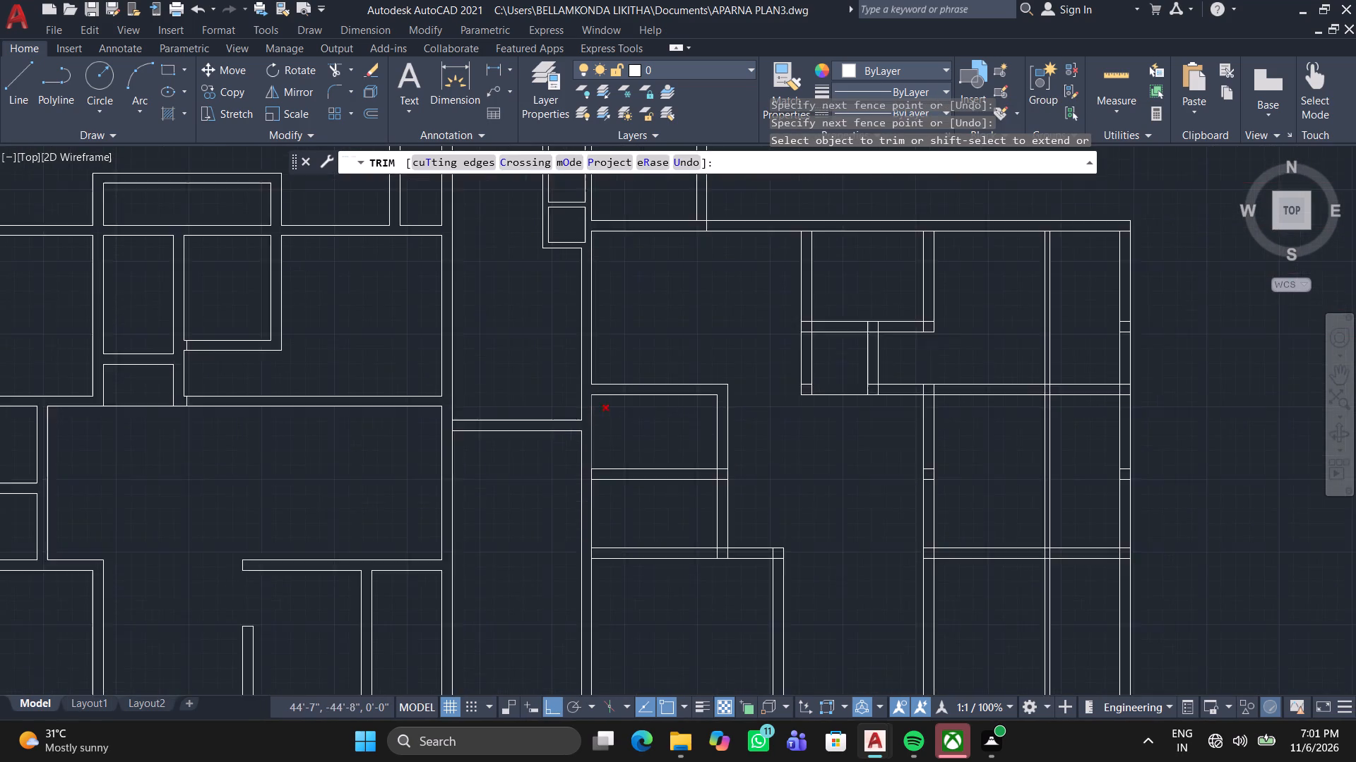
scroll(600, 417, up, 4)
middle_drag(600, 509, 684, 245)
click(556, 411)
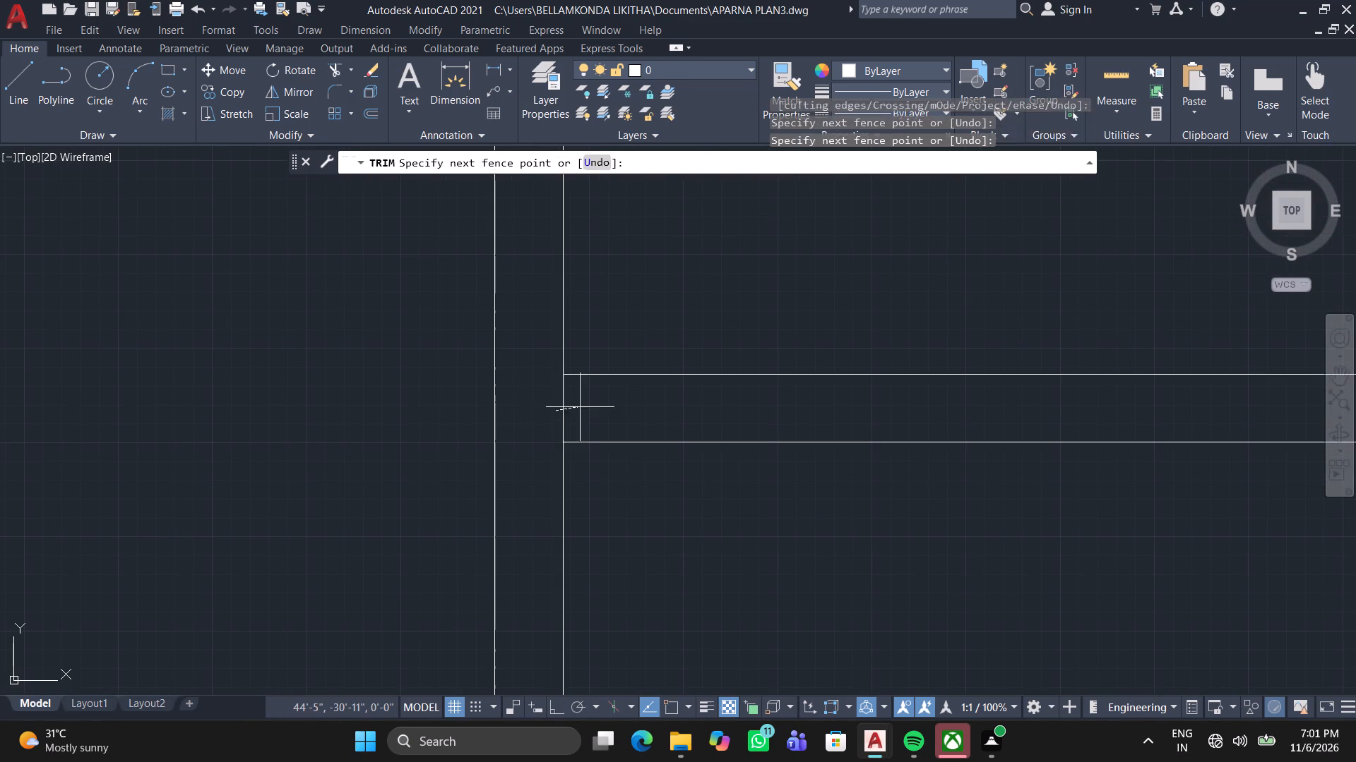
click(583, 407)
scroll(593, 411, down, 3)
scroll(780, 411, up, 3)
click(826, 490)
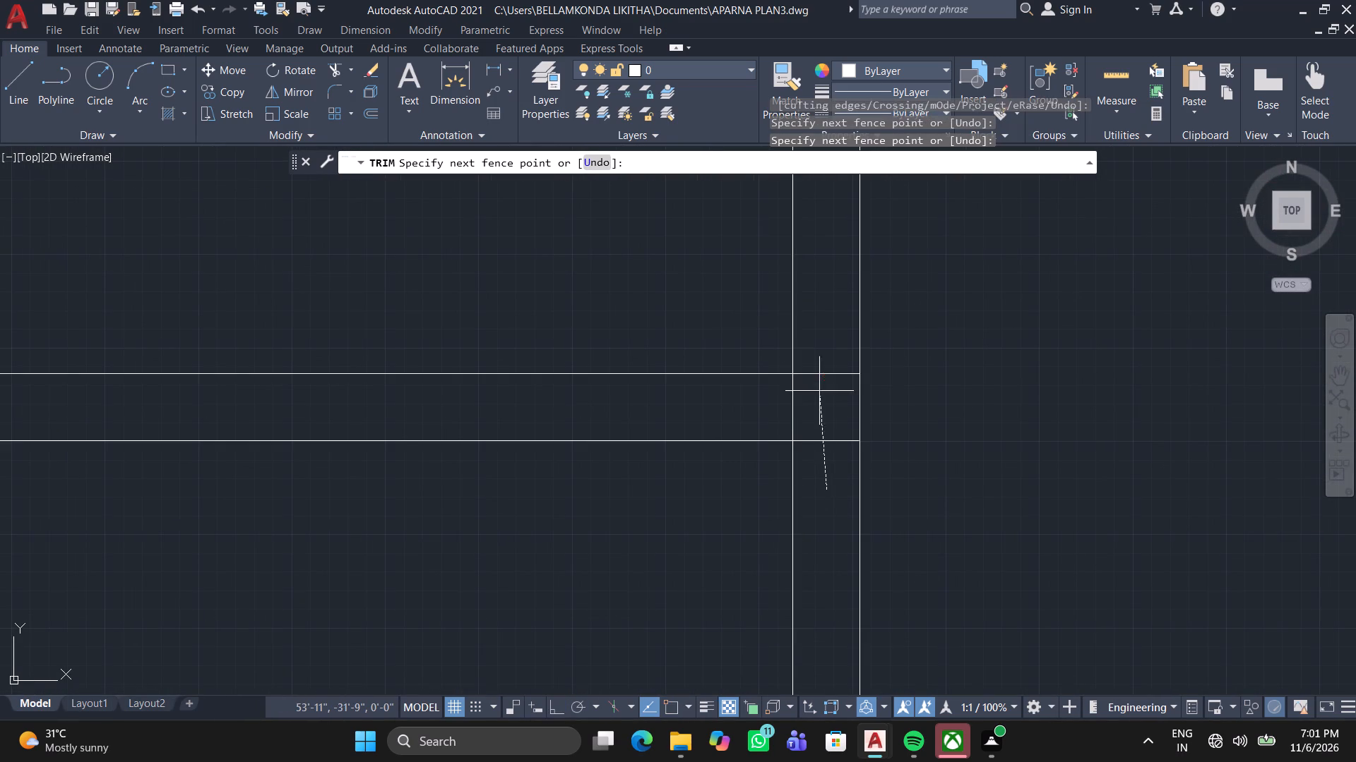
click(837, 360)
click(816, 410)
click(734, 411)
scroll(733, 413, down, 4)
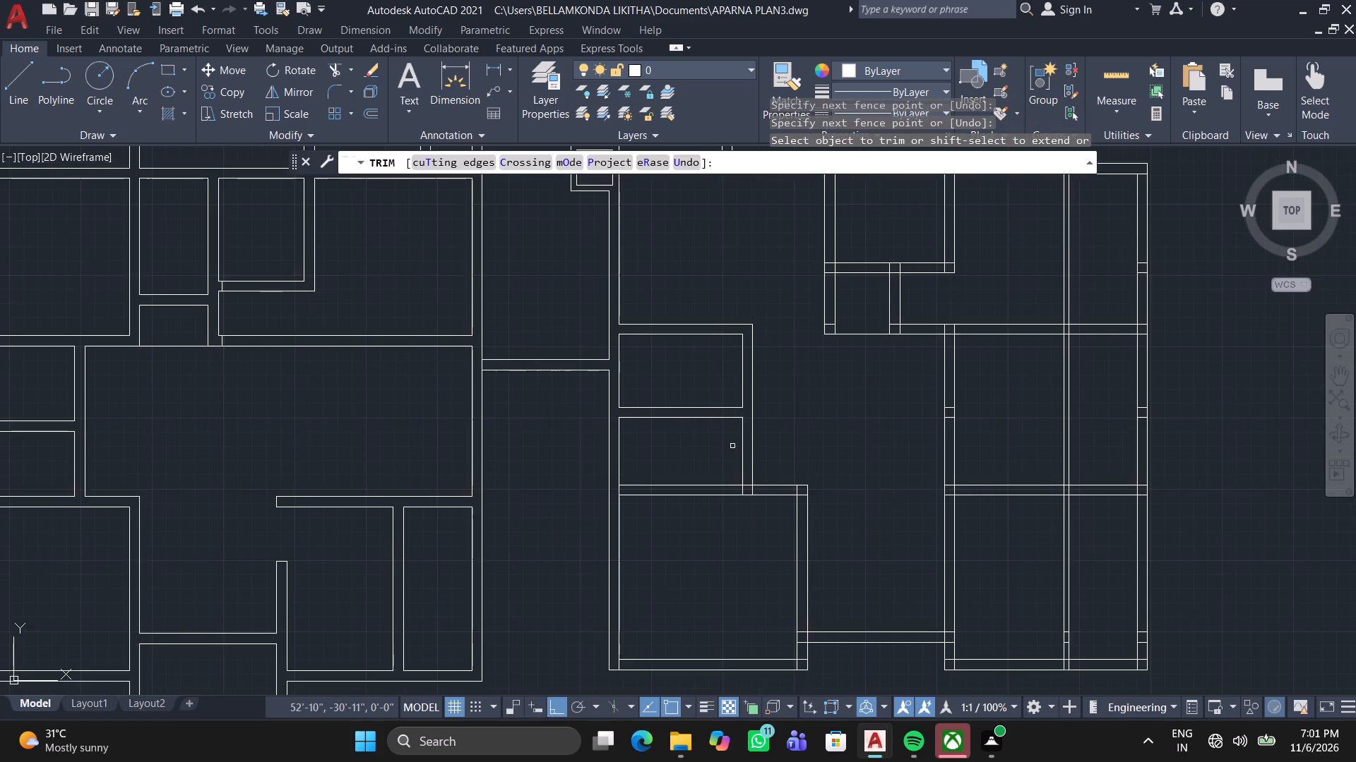
Trim the wall above the lower-left room where it meets the small rooms' side wall, its outer corner and the long left wall.
middle_drag(727, 479, 736, 439)
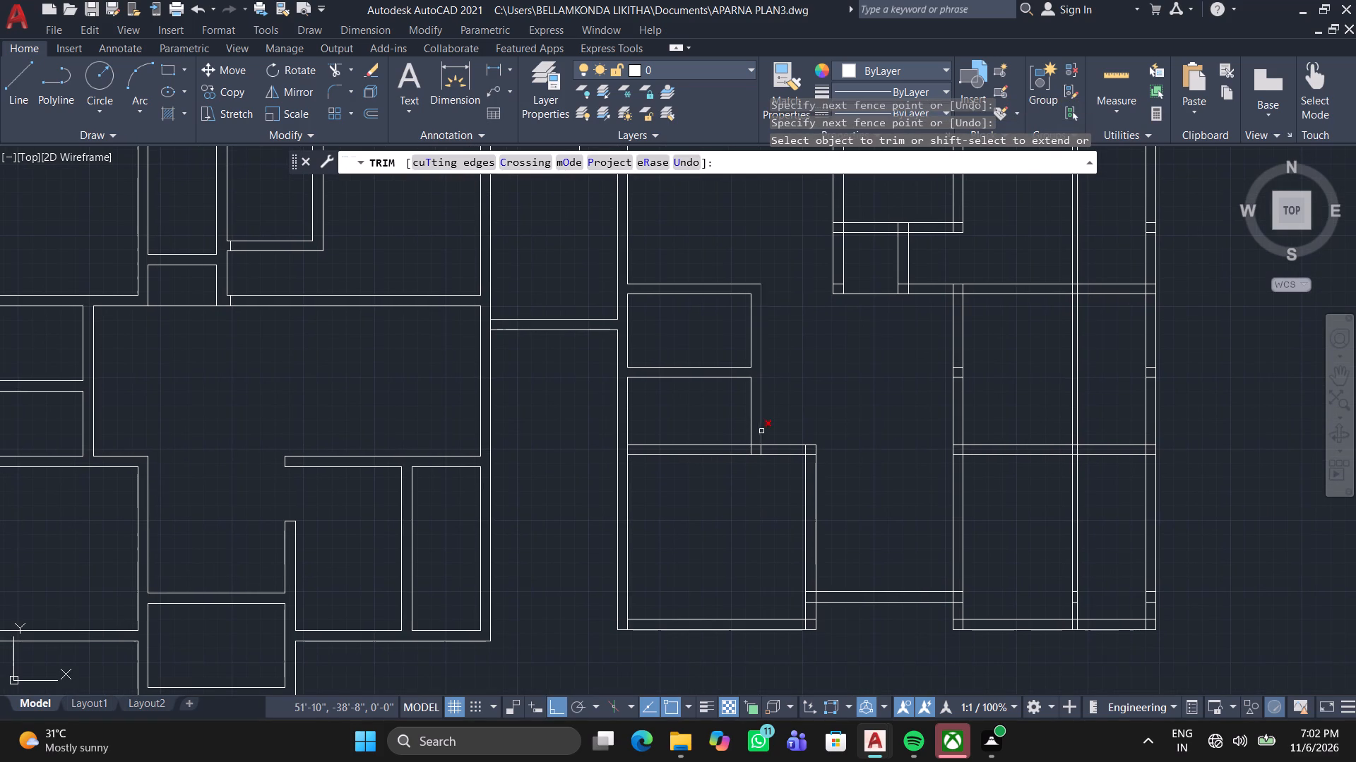
scroll(769, 433, up, 3)
click(630, 514)
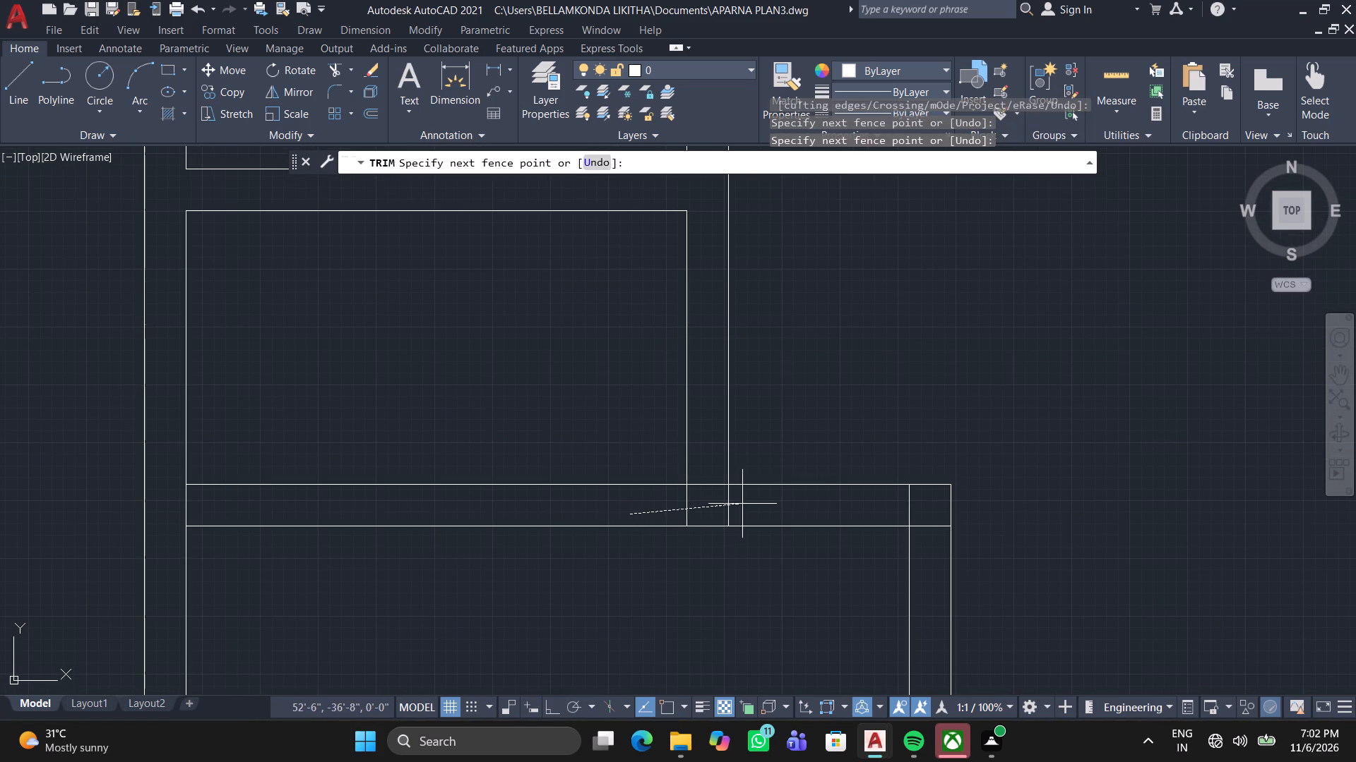
click(749, 504)
click(717, 500)
click(705, 455)
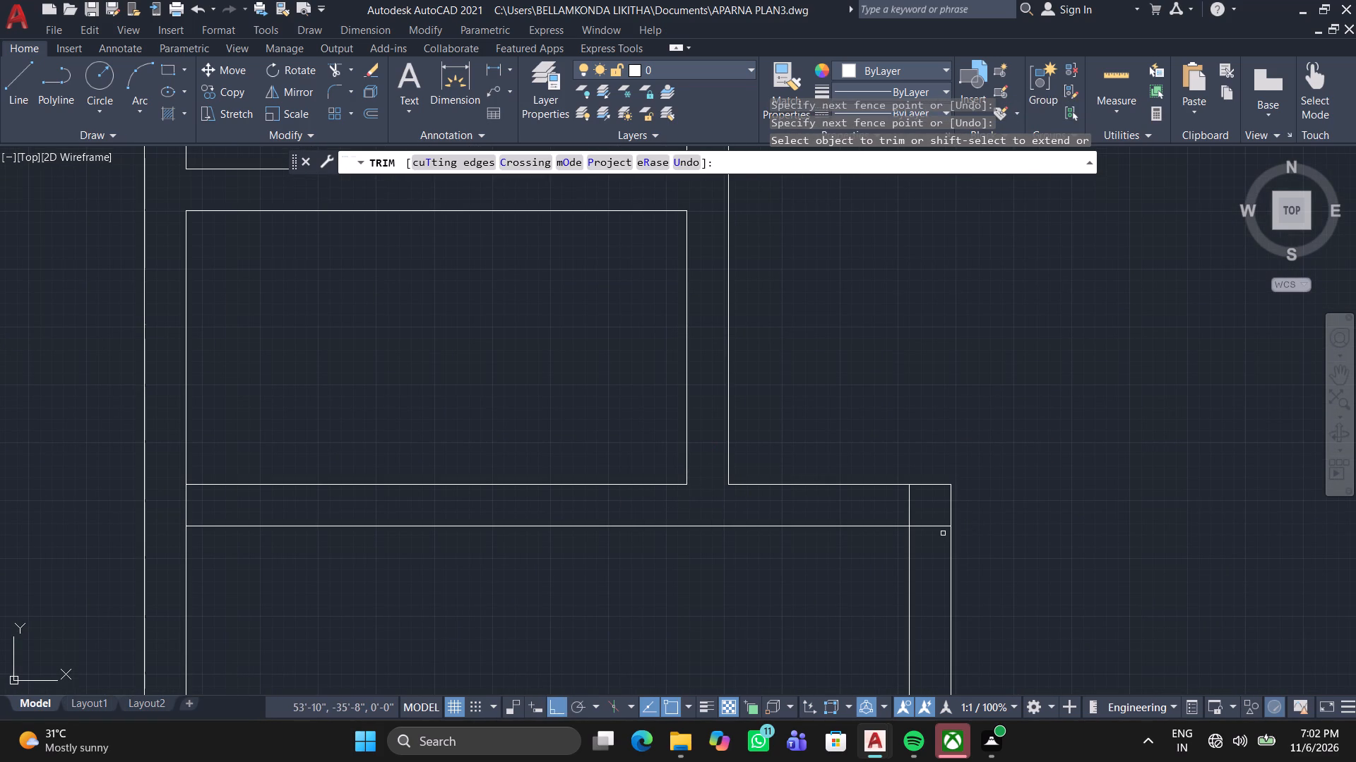
click(943, 533)
click(875, 503)
scroll(836, 500, down, 2)
middle_drag(680, 524, 781, 503)
scroll(627, 511, up, 4)
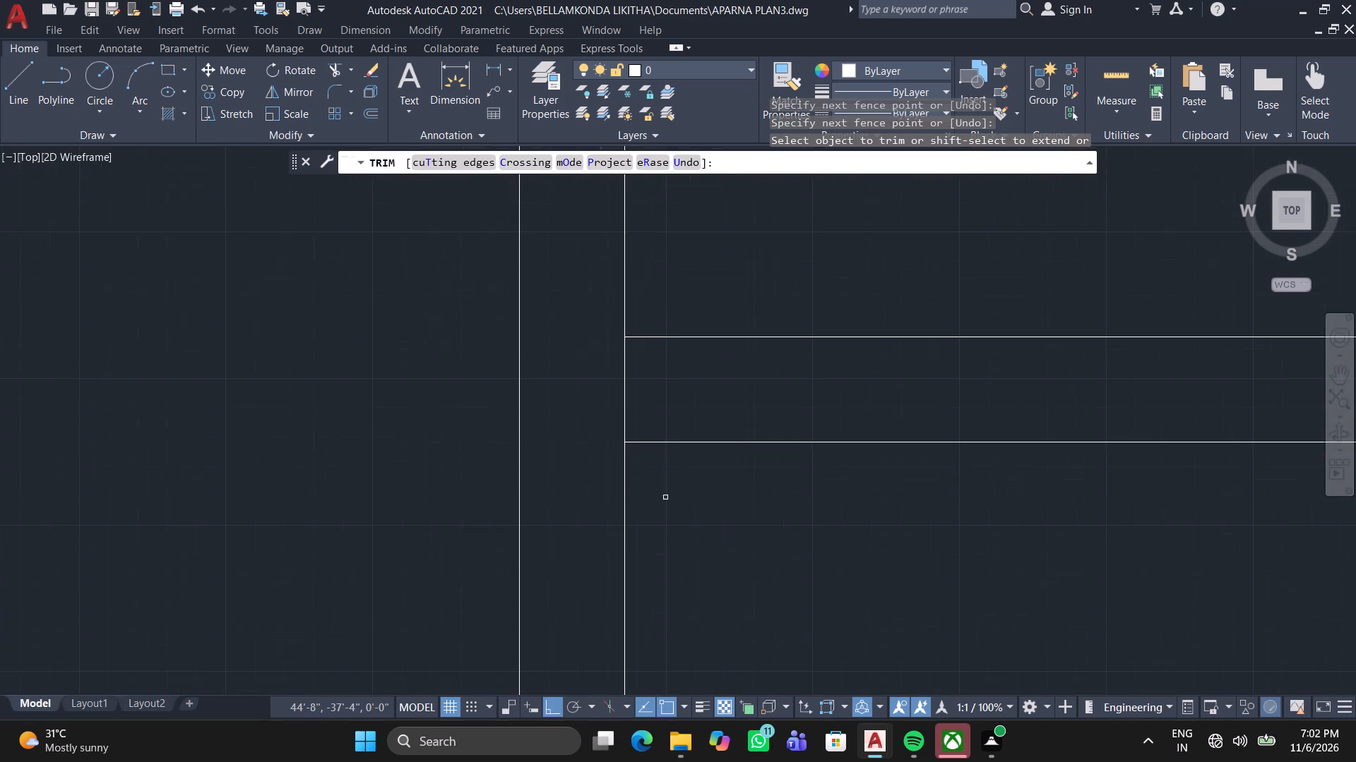
click(564, 395)
click(749, 385)
Trim the overlapping inner wall lines at both bottom corners of the lower-left room.
scroll(729, 398, down, 3)
middle_drag(778, 471, 757, 424)
scroll(788, 413, down, 2)
scroll(751, 587, up, 5)
drag(589, 412, 600, 415)
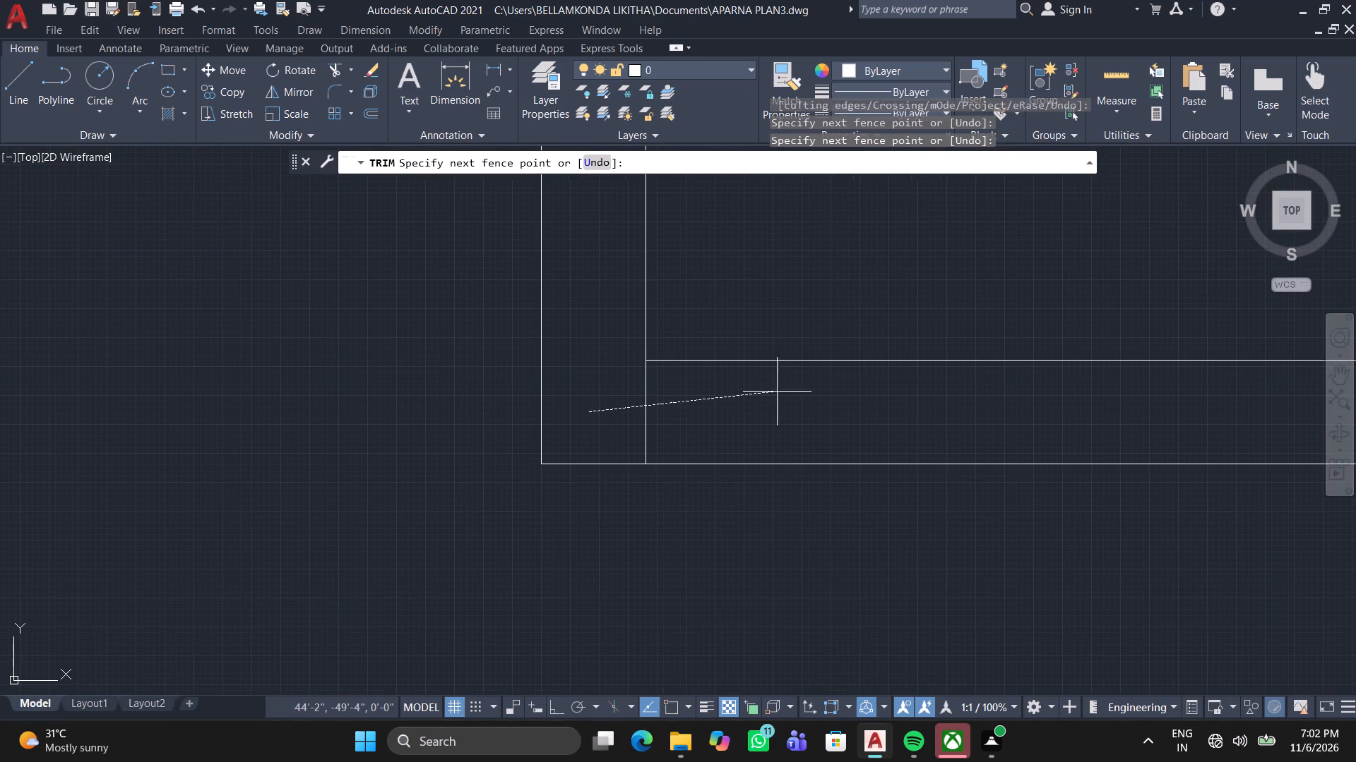
click(788, 394)
scroll(789, 416, down, 4)
middle_drag(1074, 430, 904, 547)
scroll(897, 542, up, 5)
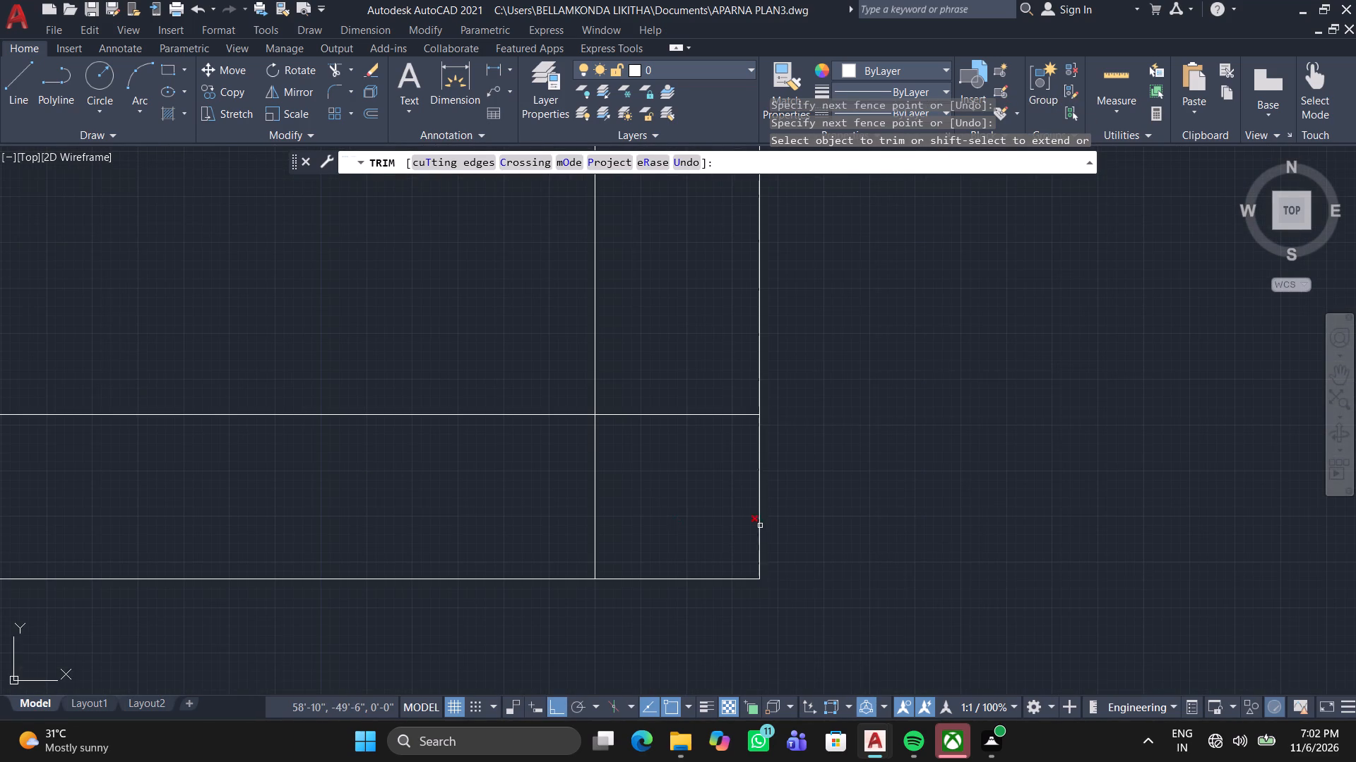
click(559, 529)
click(710, 376)
Open the junction between the lower-left room's side wall and the bottom connecting wall by trimming the lines crossing it.
scroll(694, 368, down, 2)
middle_drag(694, 369, 665, 562)
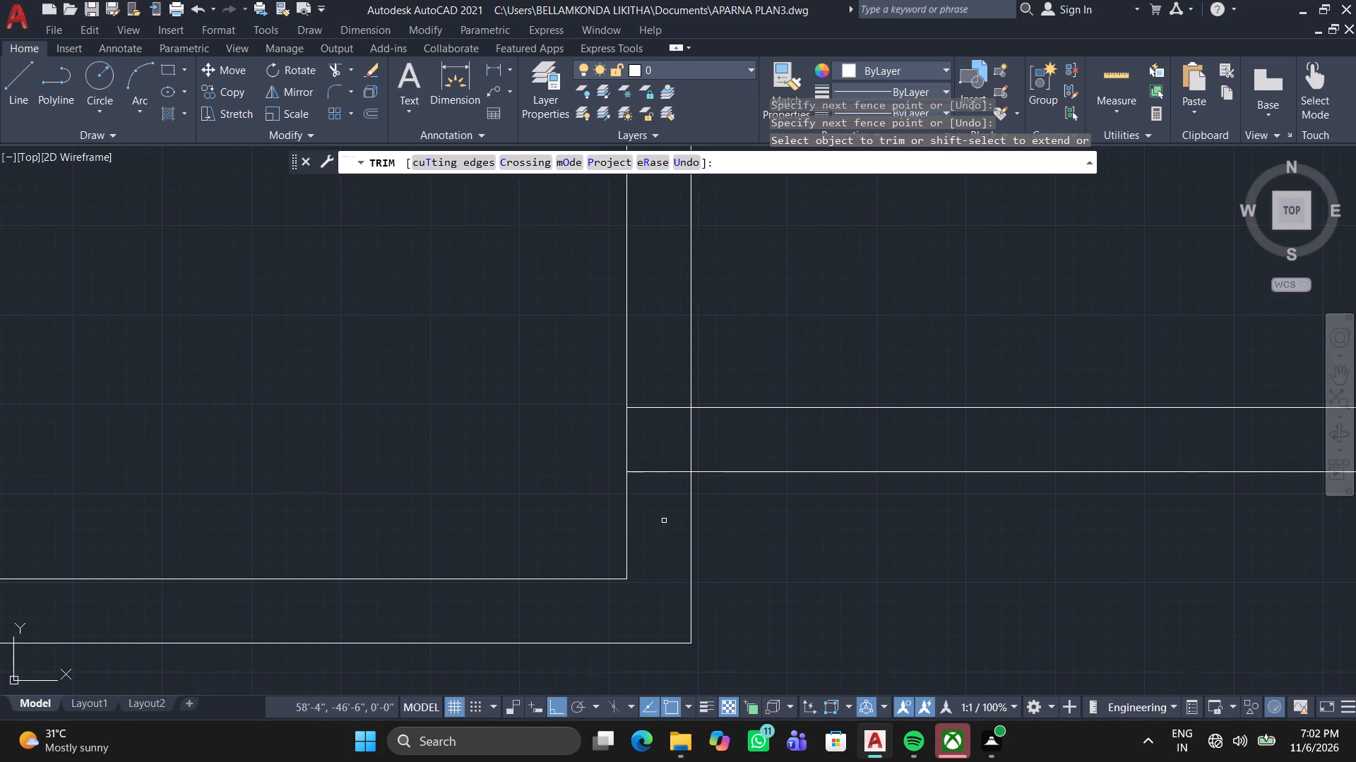
click(662, 510)
click(660, 363)
click(660, 456)
click(773, 436)
Trim the crossing lines where the bottom connecting wall meets the side wall of the neighbouring lower room.
scroll(768, 440, down, 2)
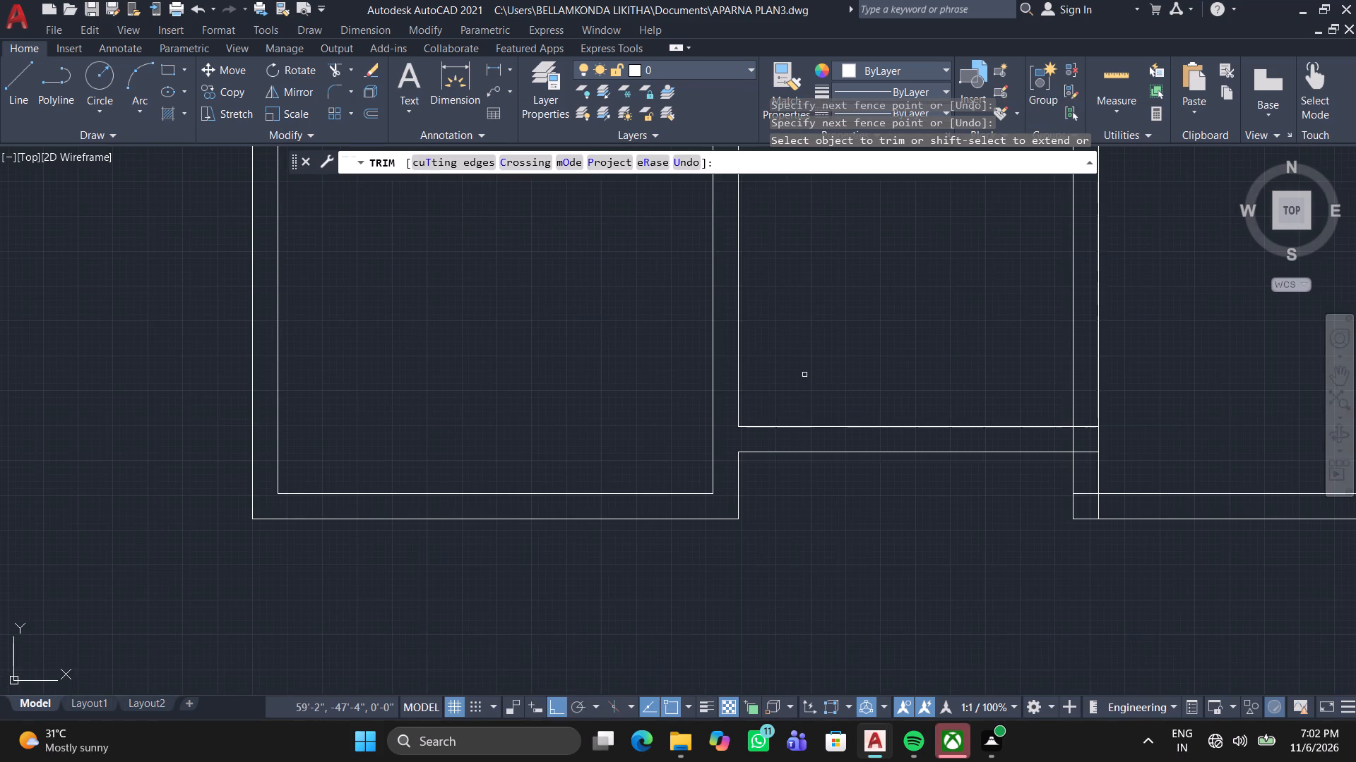
middle_drag(807, 377, 633, 542)
middle_drag(633, 521, 482, 329)
scroll(697, 390, up, 2)
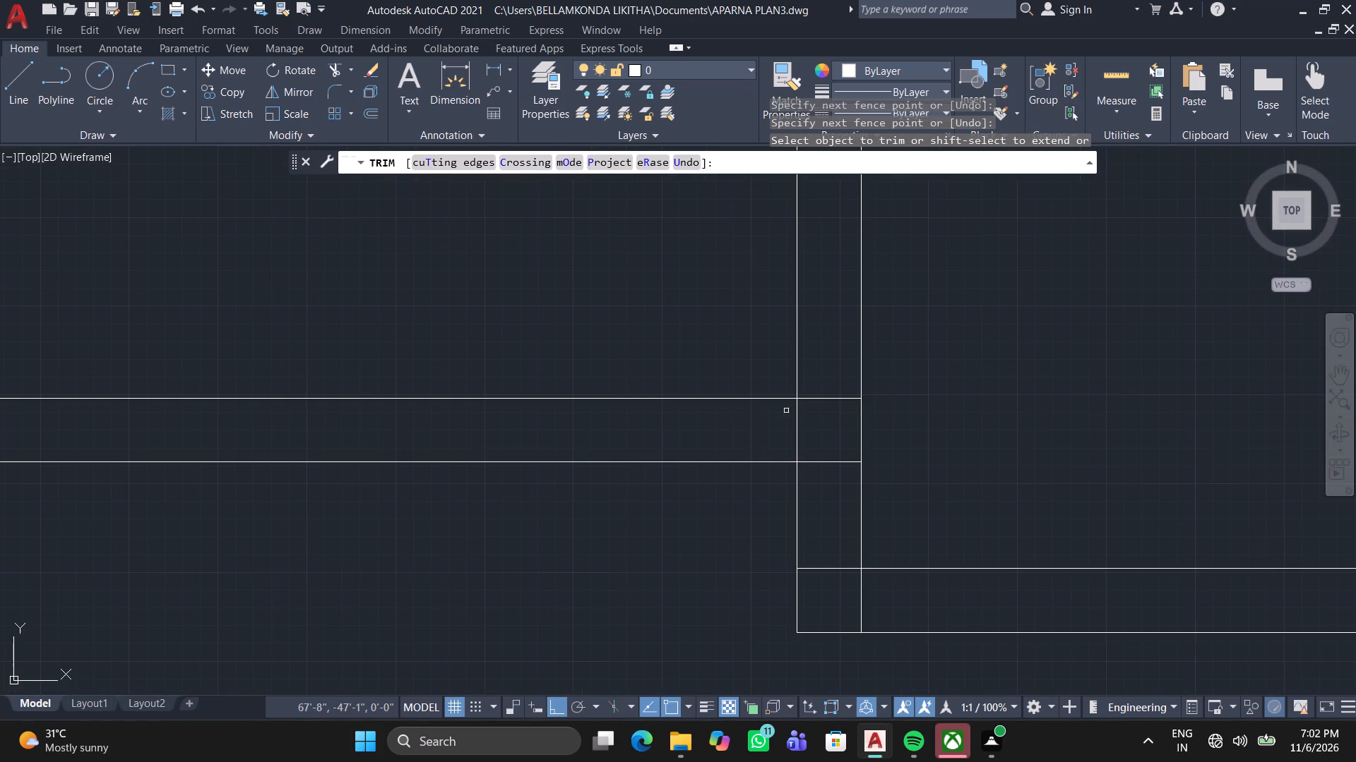
scroll(822, 568, up, 2)
click(845, 615)
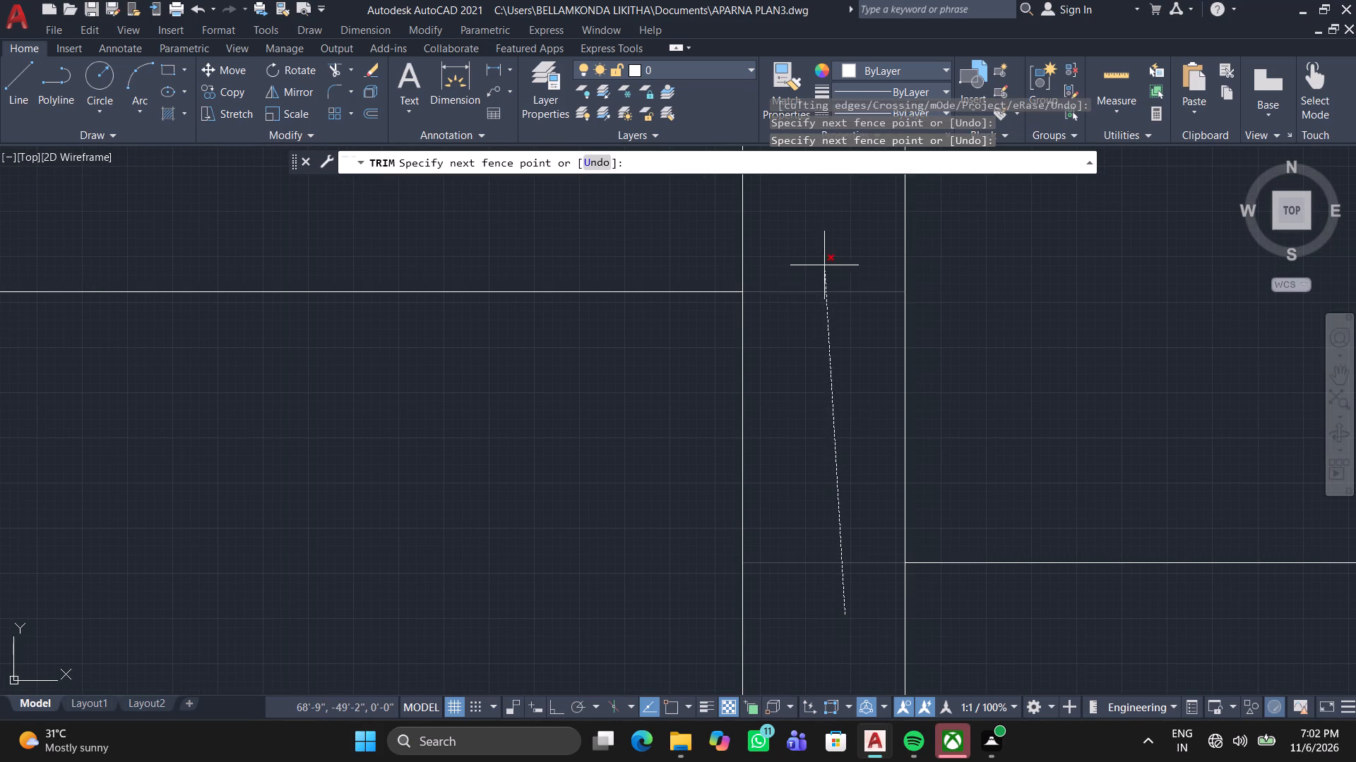
middle_drag(826, 268, 843, 483)
click(826, 340)
click(779, 385)
click(701, 397)
Trim the inner vertical line overrunning the bottom wall at the neighbouring lower room's outer corner.
scroll(744, 399, down, 2)
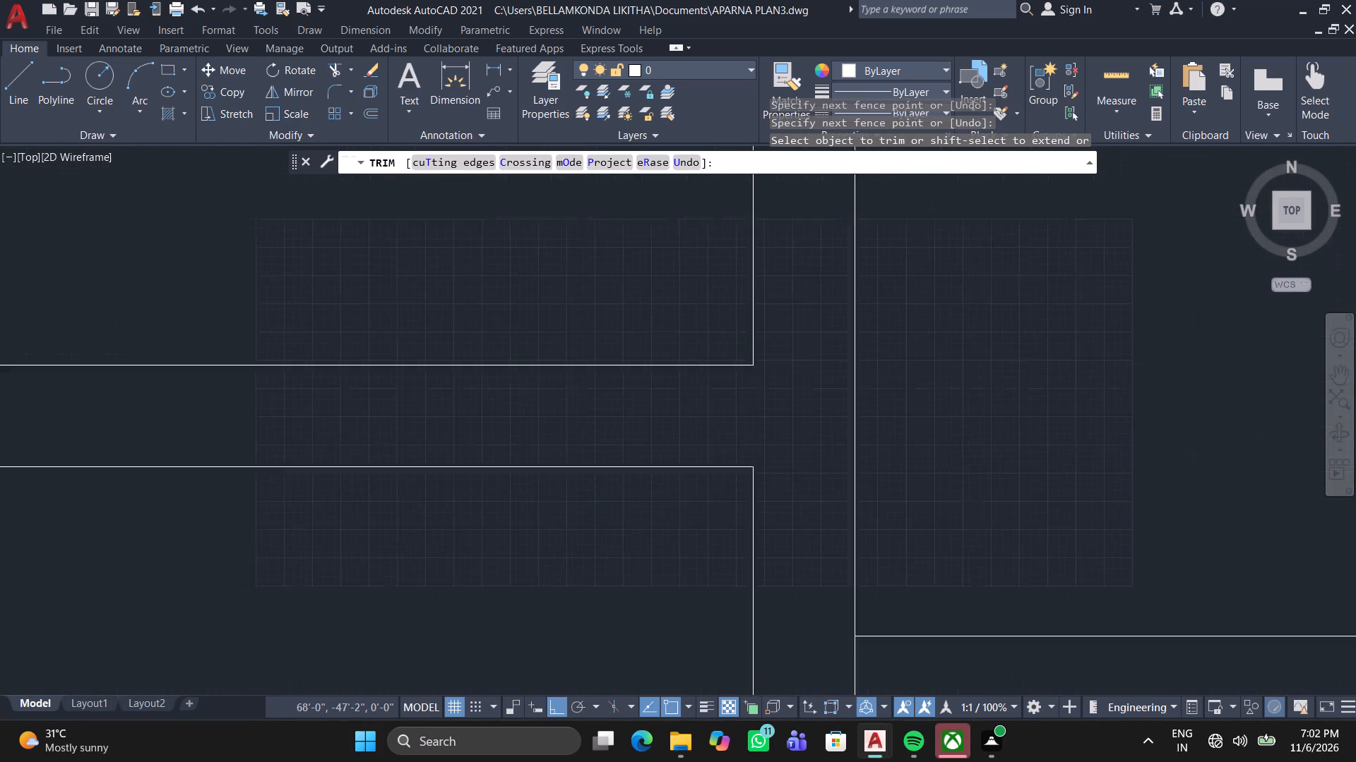
middle_drag(715, 399, 575, 368)
scroll(674, 531, up, 3)
click(650, 536)
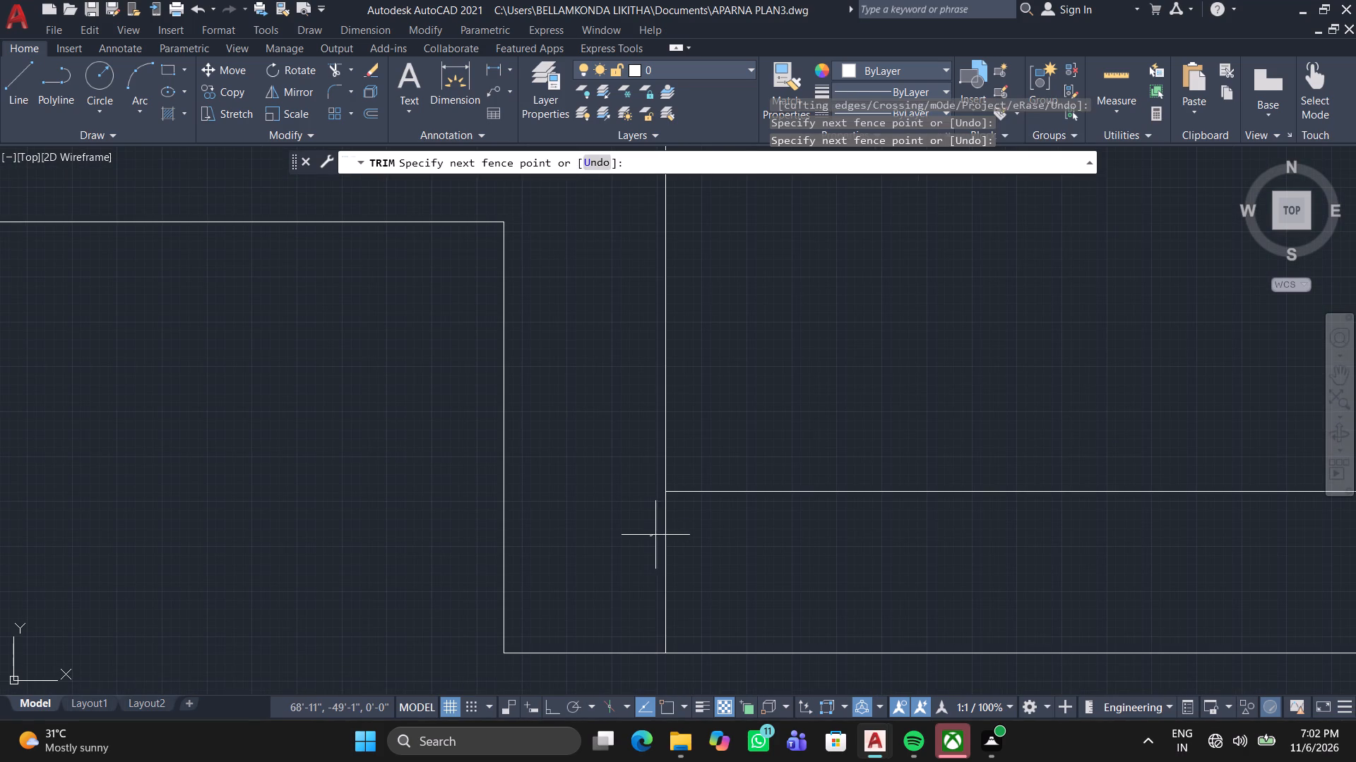
click(741, 533)
Trim the bottom wall's junctions with the thin partition and outer right wall, removing the short cross lines inside both.
scroll(739, 533, down, 3)
middle_drag(924, 521, 581, 525)
scroll(581, 525, down, 2)
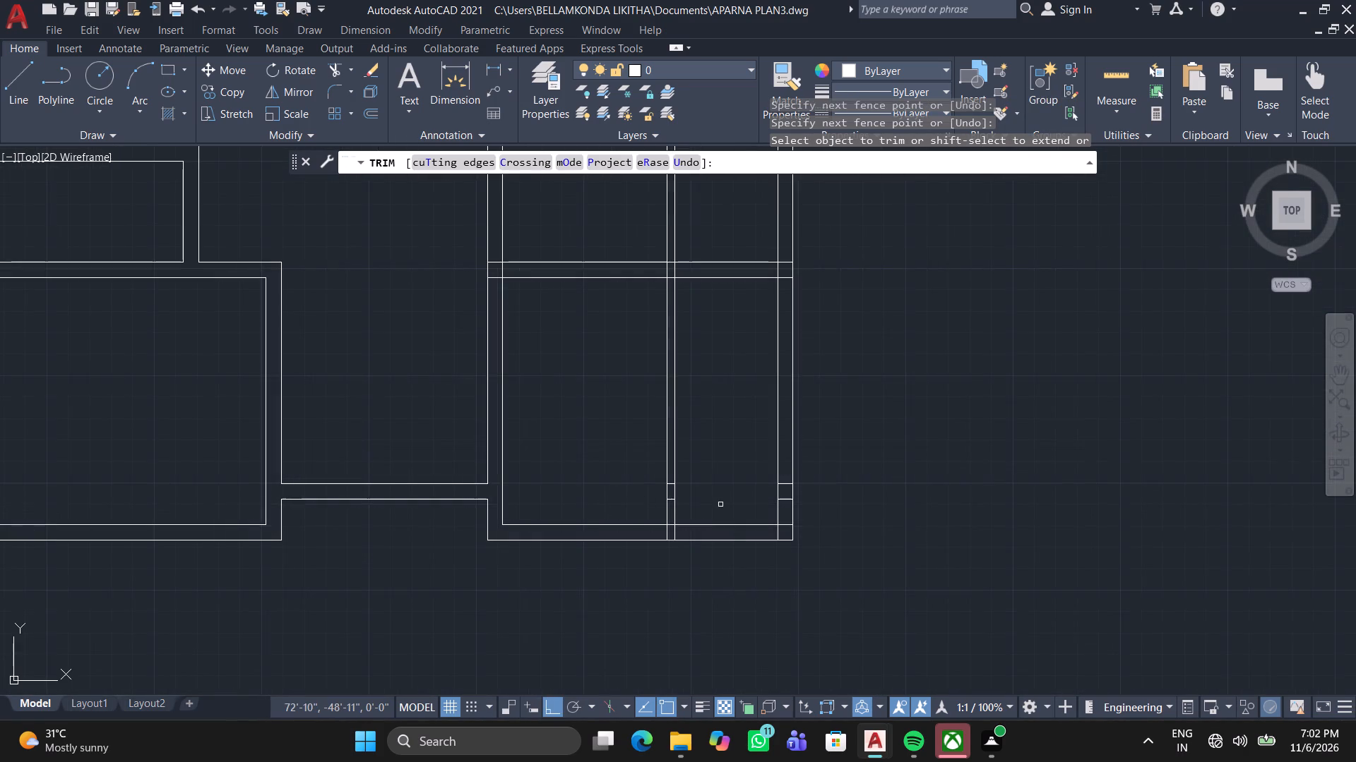
scroll(686, 558, up, 3)
click(565, 465)
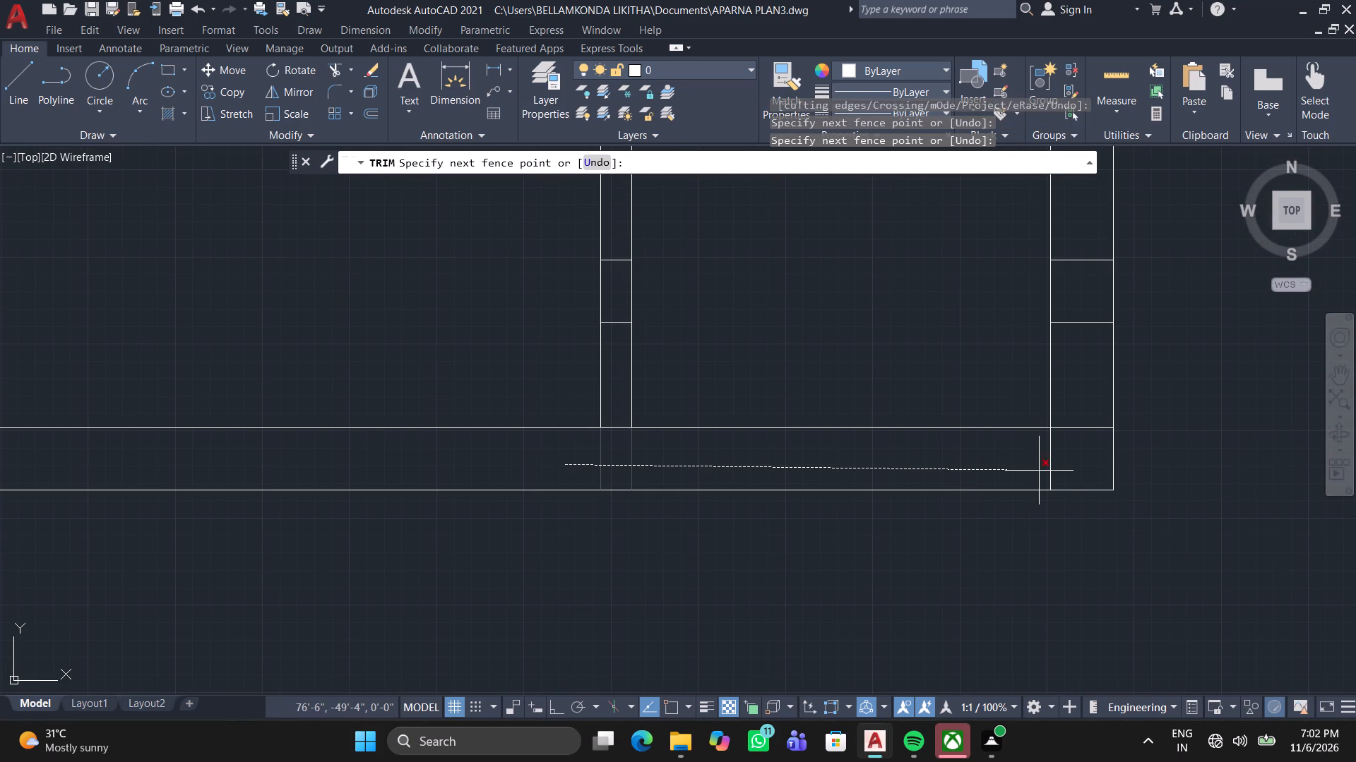
click(1089, 471)
click(1090, 459)
click(1095, 224)
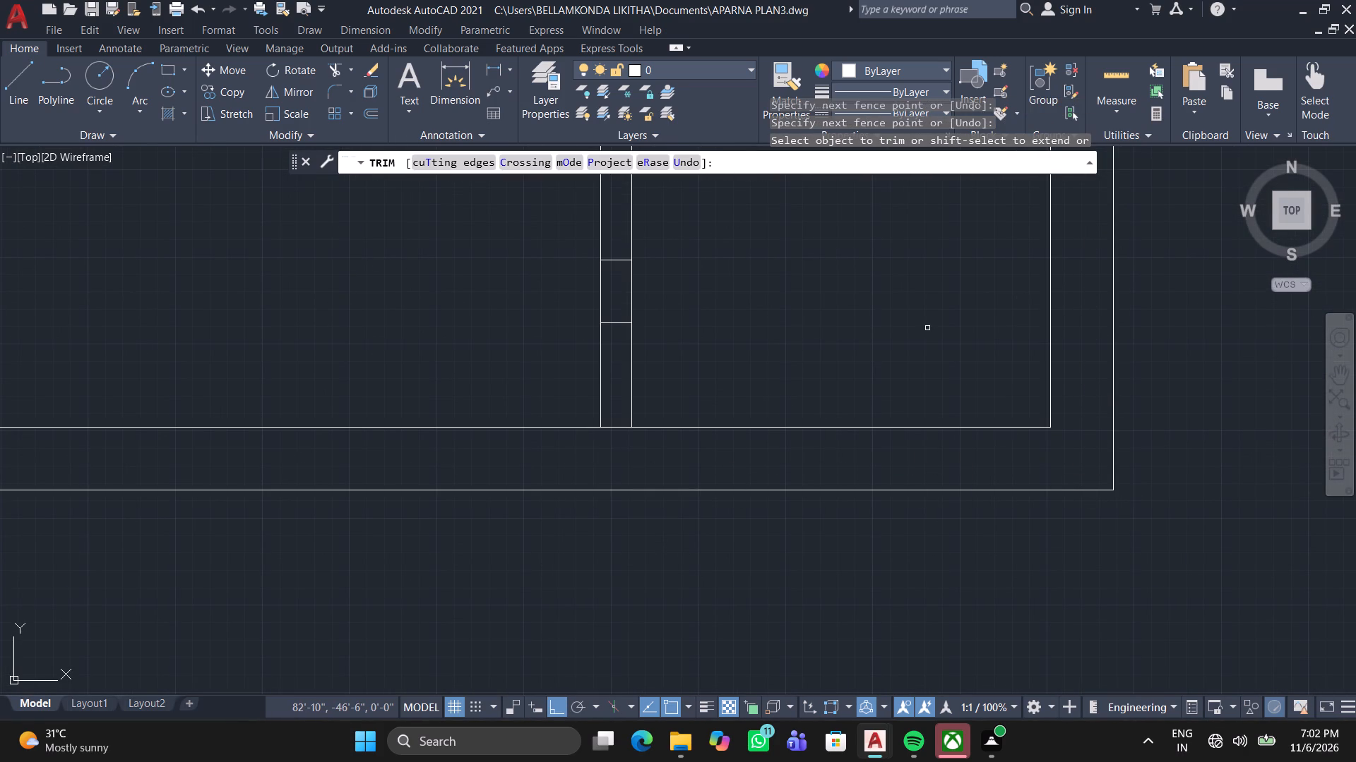
click(630, 441)
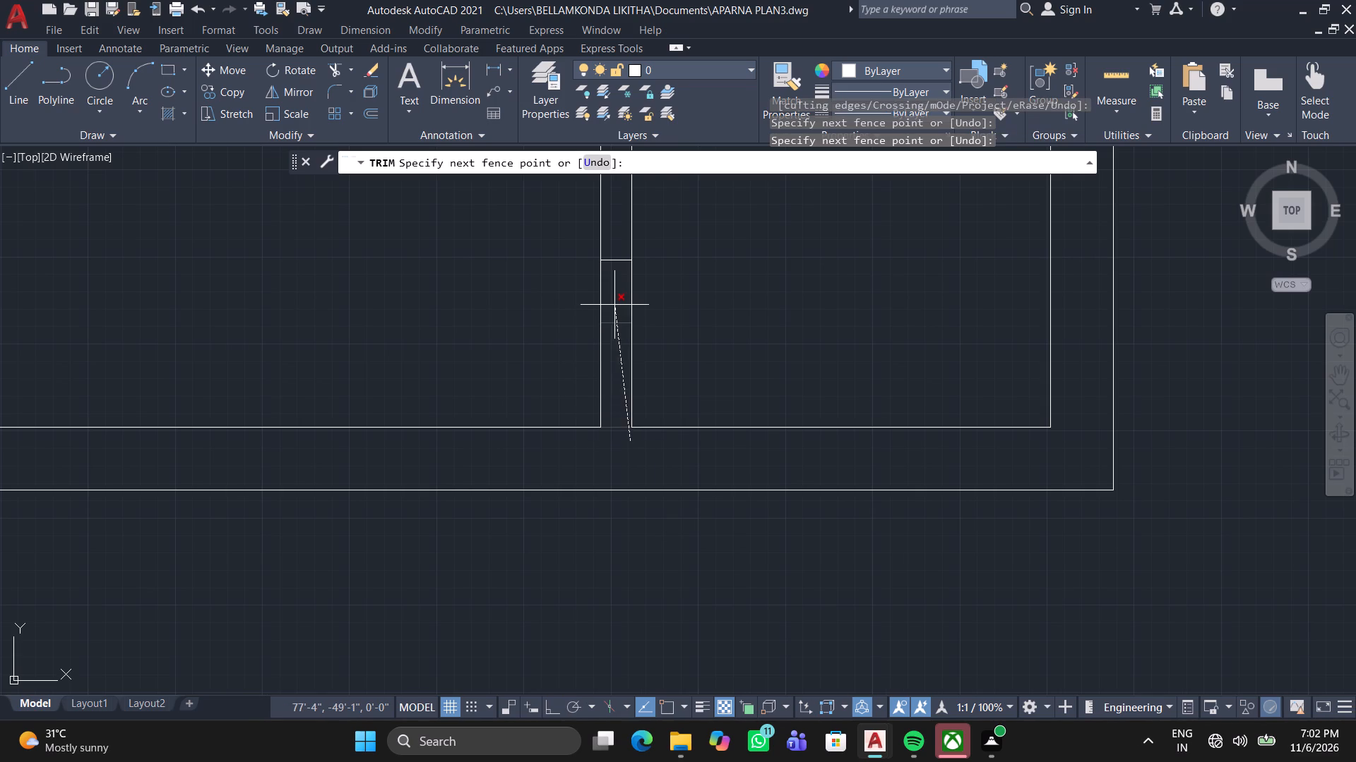
click(620, 247)
Trim the crossing lines where the horizontal wall above the two lower-right rooms meets the thin partition and the outer right wall.
scroll(636, 251, down, 2)
middle_drag(716, 267, 775, 614)
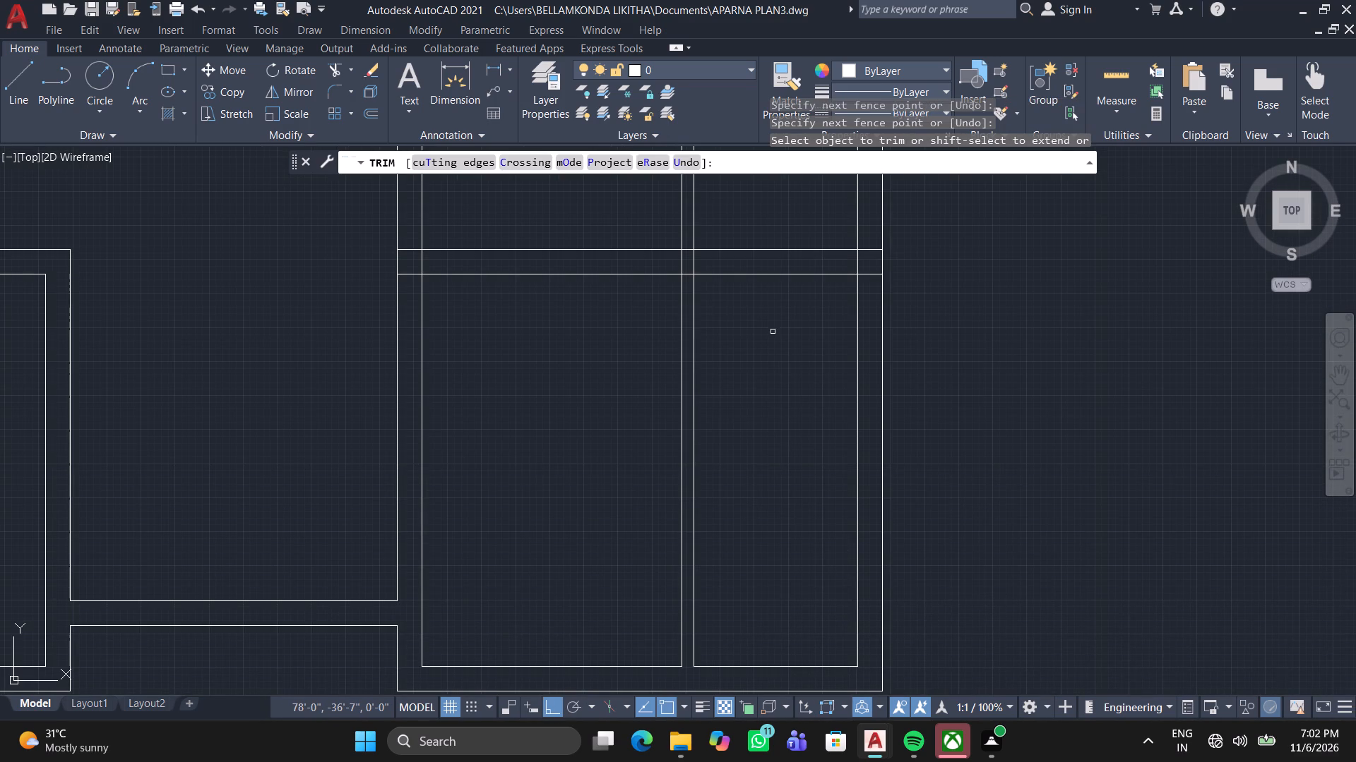
middle_drag(775, 337, 874, 404)
middle_drag(874, 400, 880, 383)
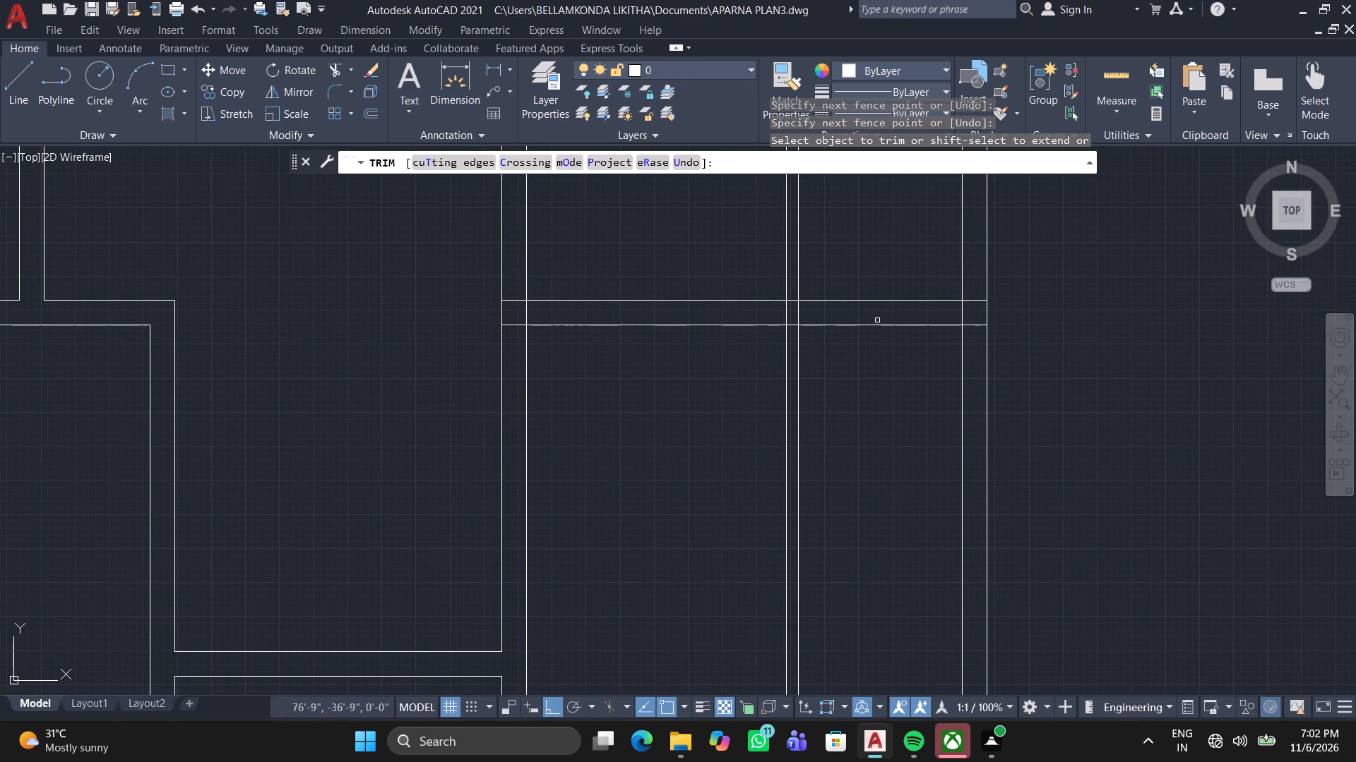
scroll(770, 294, up, 1)
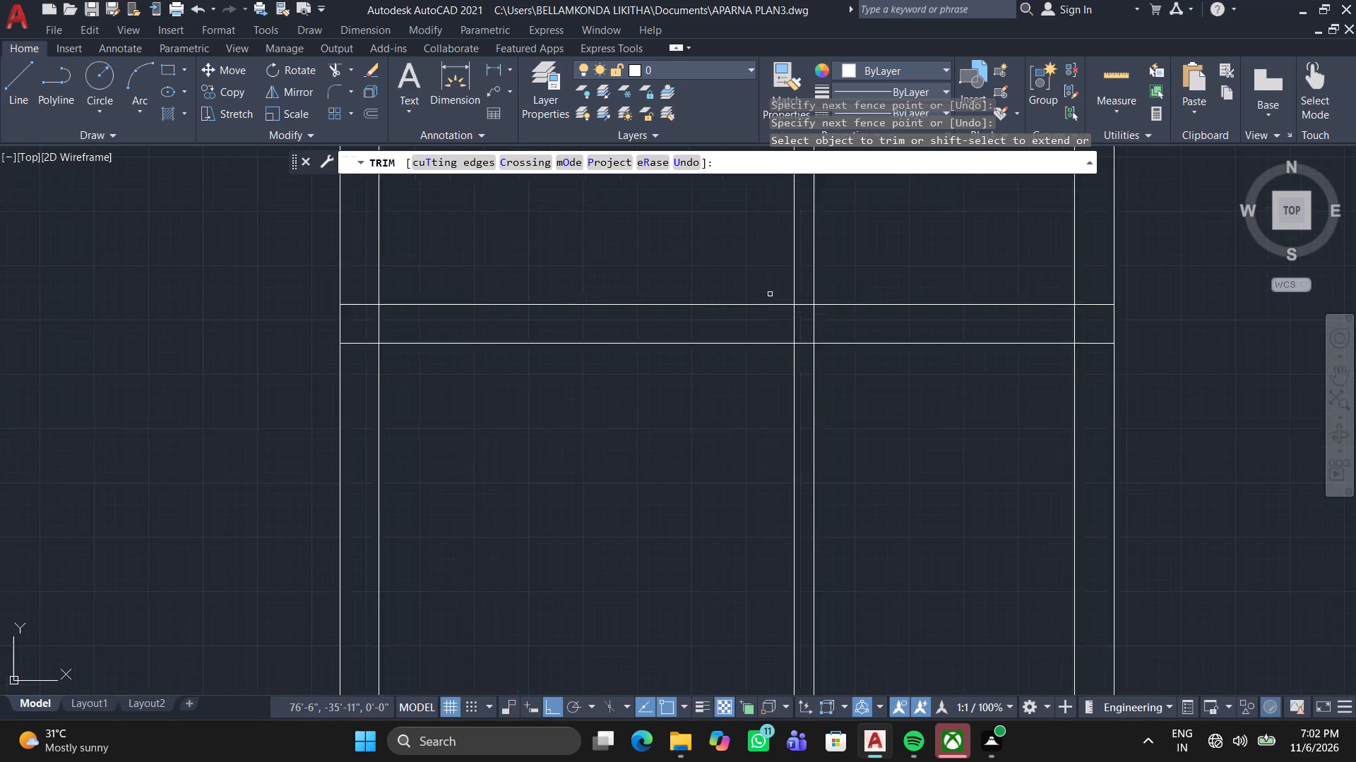
scroll(770, 294, up, 1)
click(776, 349)
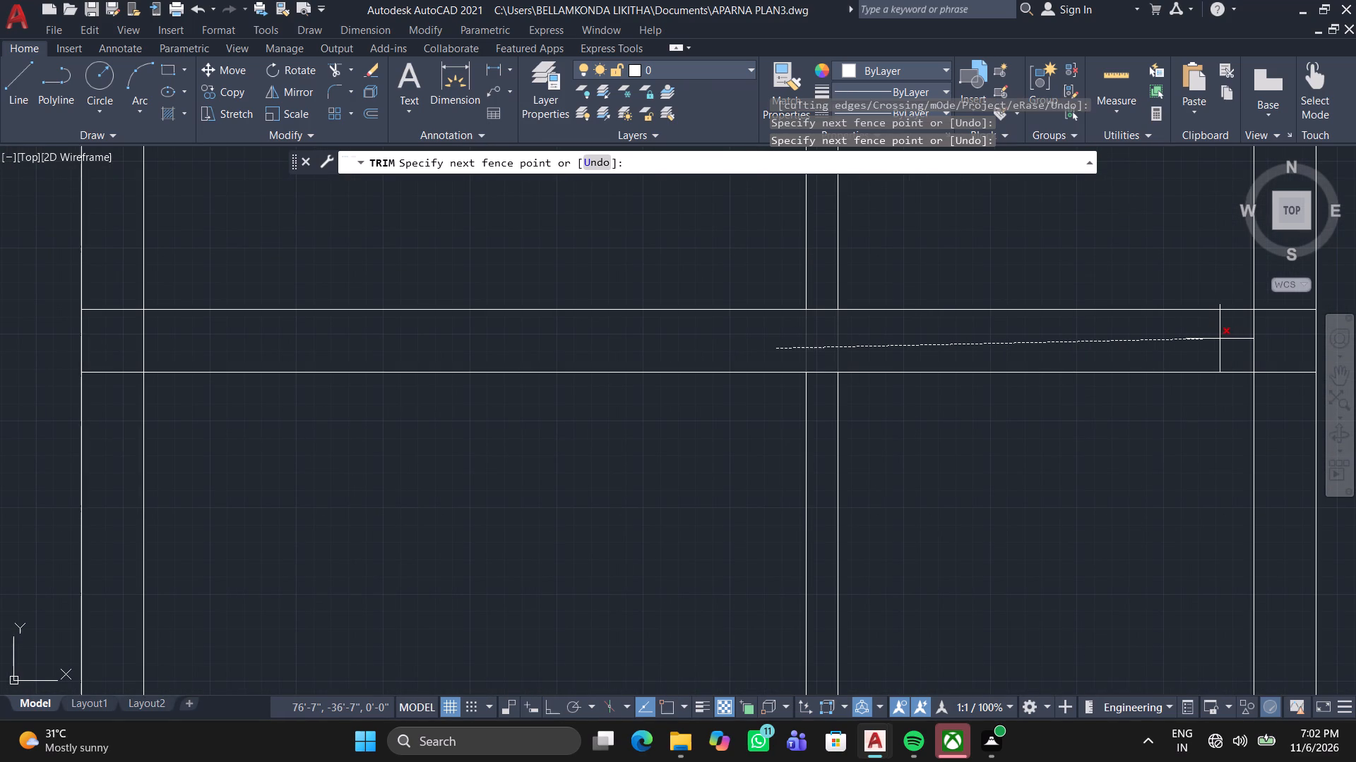
middle_drag(1215, 341, 1012, 425)
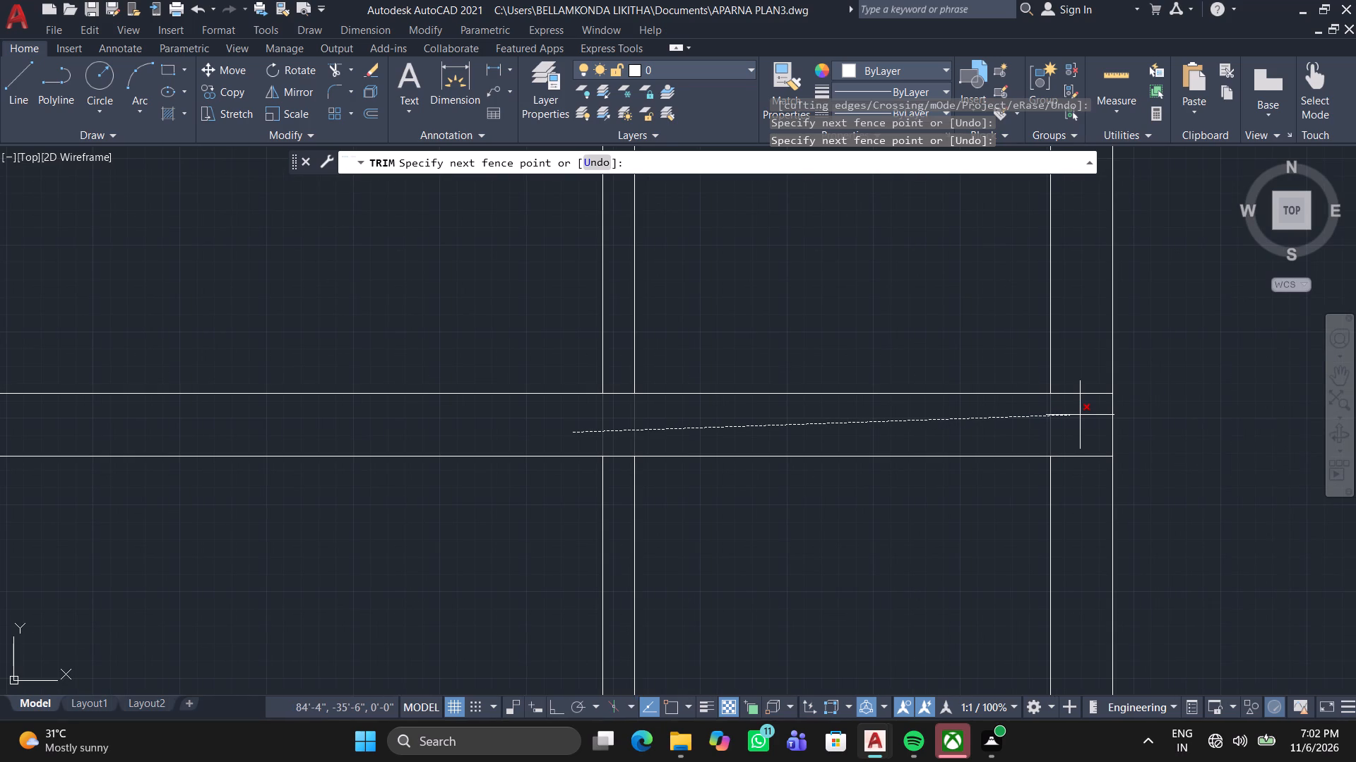
scroll(1080, 415, down, 2)
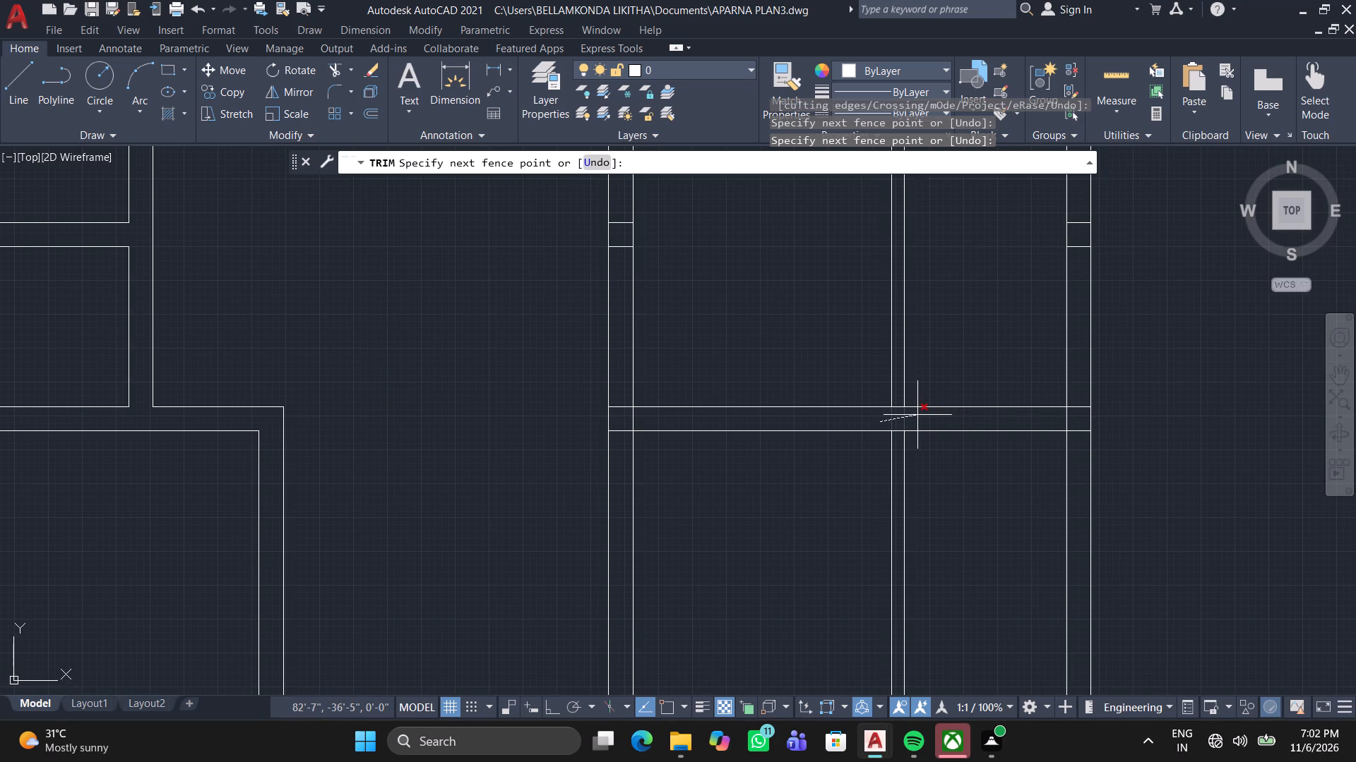
click(1079, 421)
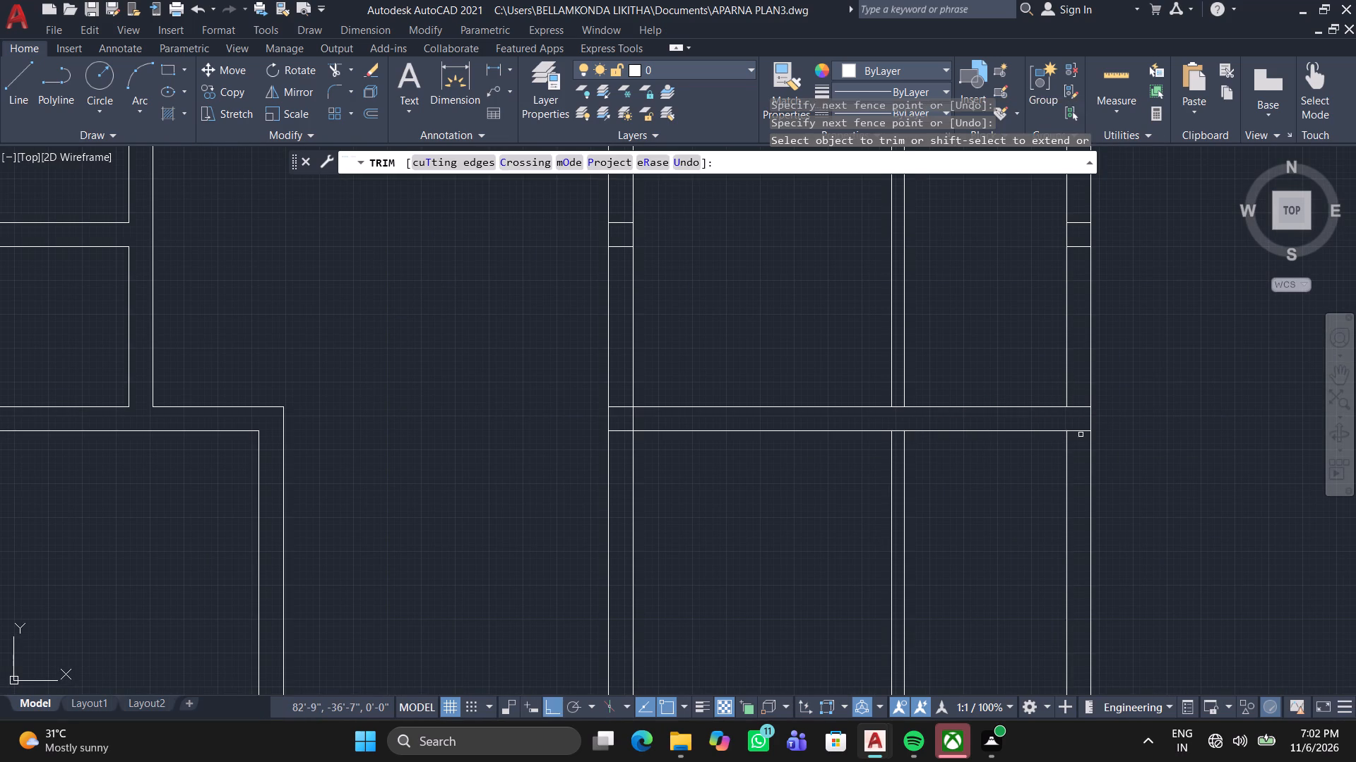
click(1081, 437)
click(1076, 392)
scroll(903, 447, up, 3)
click(885, 406)
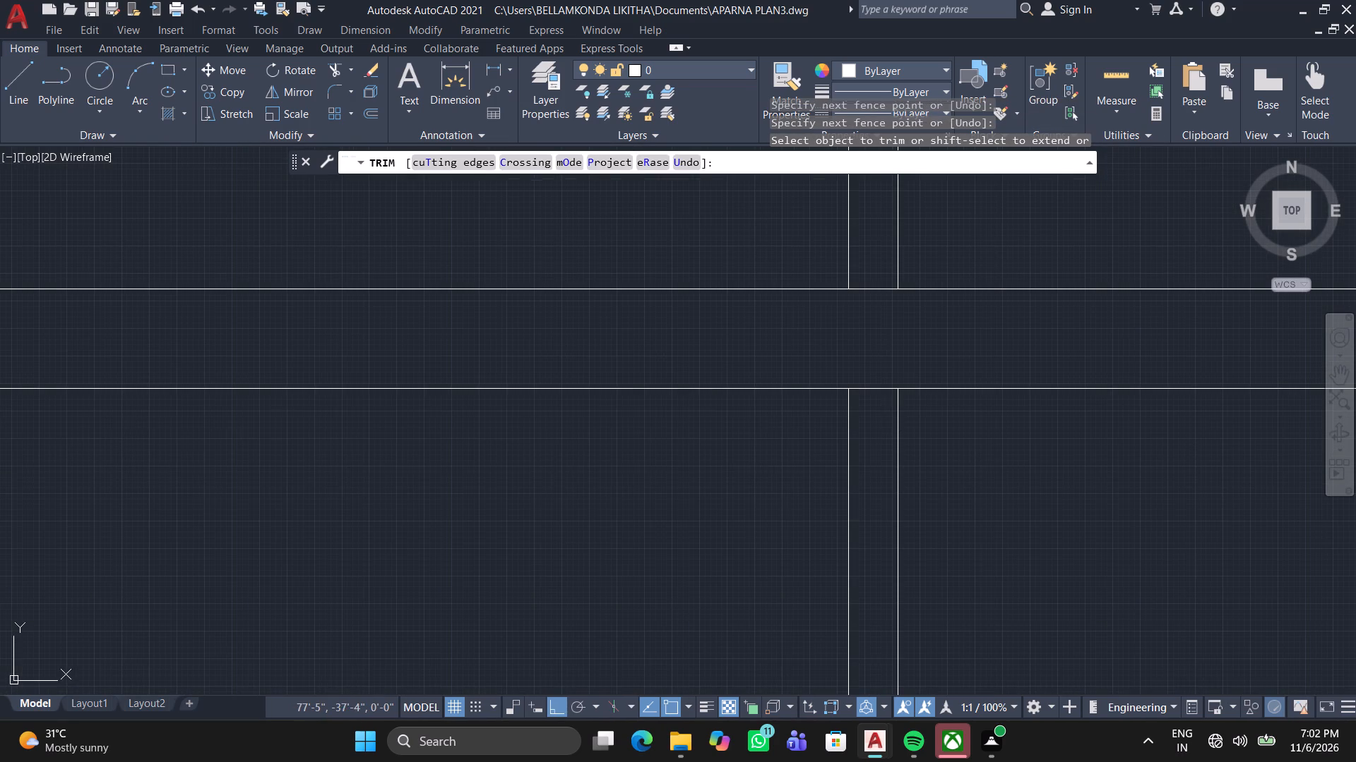
click(885, 345)
Trim away the thin partition from the two rooms above the lower-right rooms, up to the top wall.
scroll(885, 348, down, 4)
middle_drag(879, 407, 793, 751)
click(847, 613)
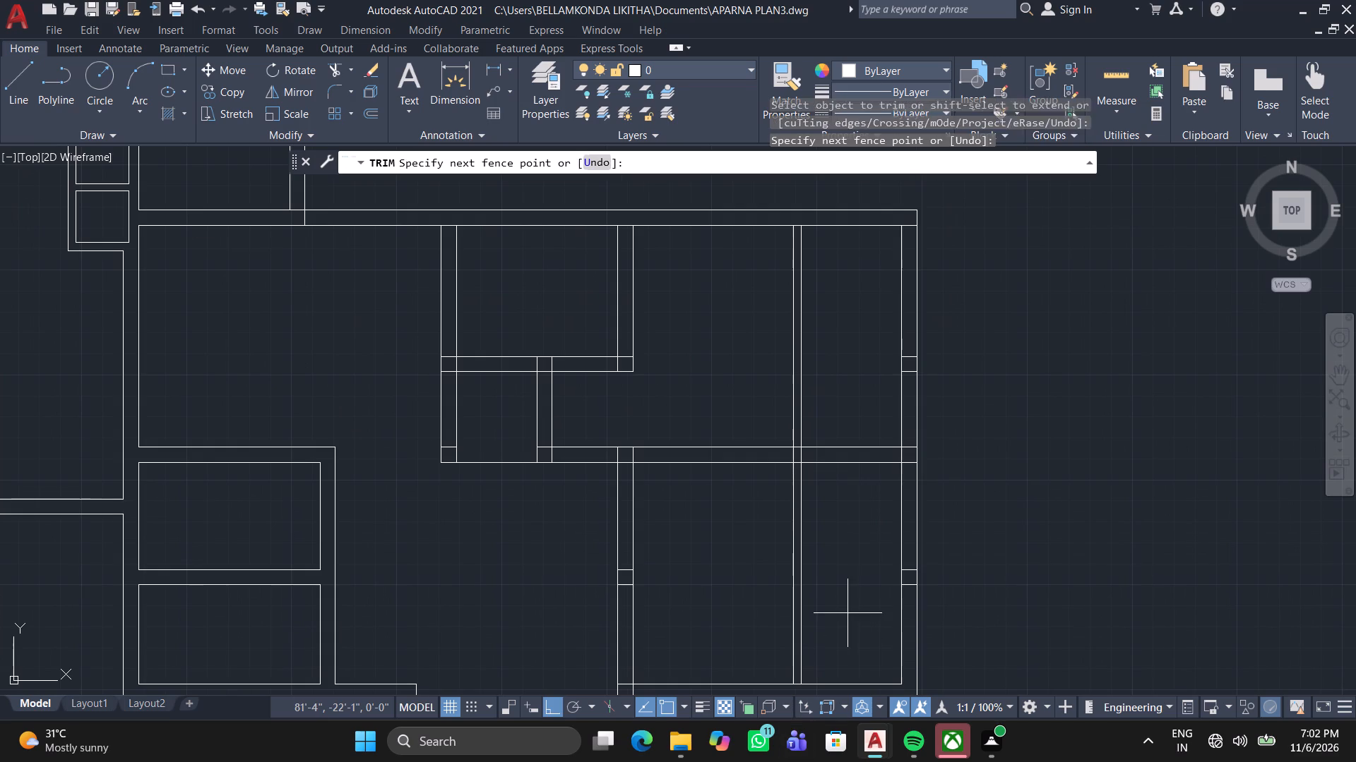
drag(701, 579, 704, 588)
click(843, 346)
drag(699, 348, 711, 353)
Trim the crossing lines where the wall above the two lower-right rooms meets the left vertical wall.
scroll(751, 364, down, 2)
scroll(756, 452, up, 2)
middle_drag(686, 504, 734, 464)
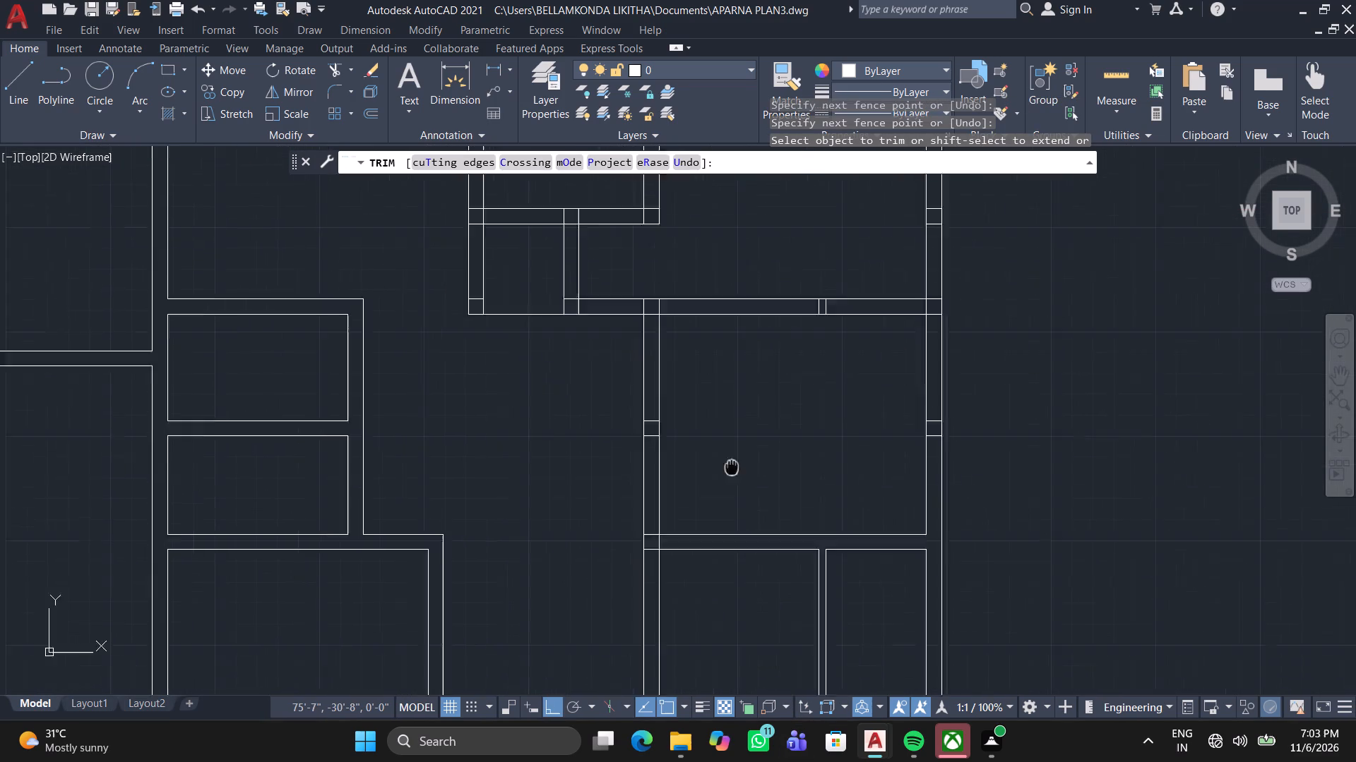
middle_drag(734, 464, 817, 403)
scroll(749, 486, up, 4)
click(753, 482)
click(741, 285)
click(738, 383)
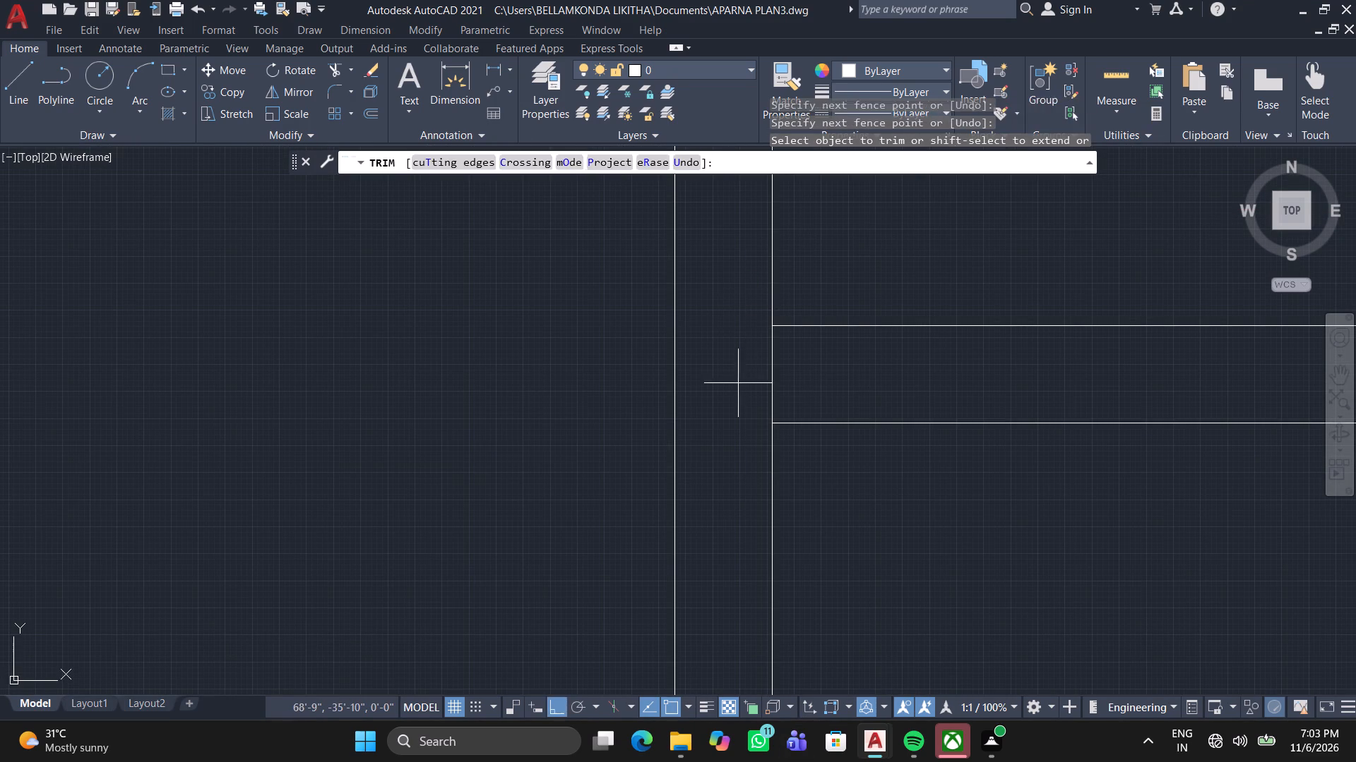
drag(857, 368, 860, 375)
Trim the two short cross lines inside the outer right wall beside the room above the two lower-right rooms.
scroll(857, 374, down, 2)
middle_drag(944, 356, 393, 416)
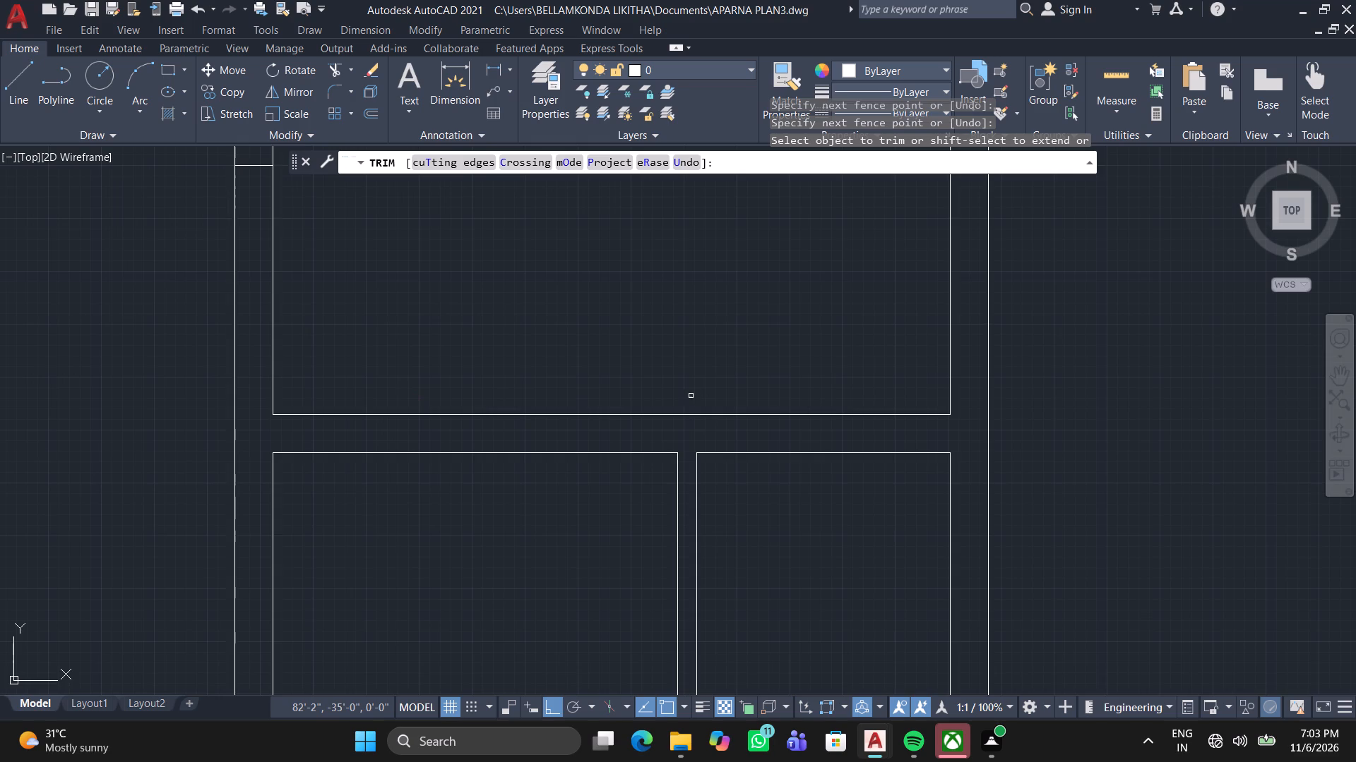
scroll(840, 359, down, 1)
middle_drag(833, 408, 790, 706)
scroll(850, 568, up, 3)
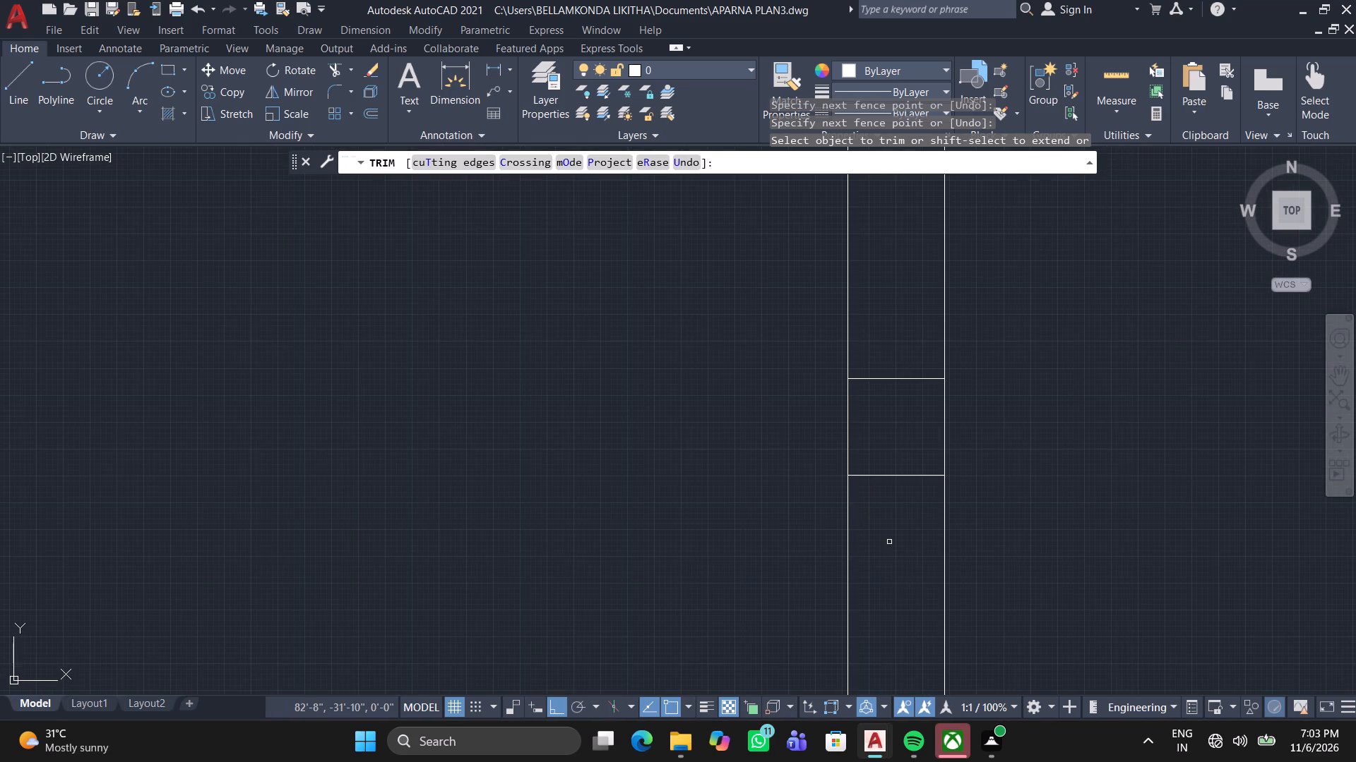
click(889, 539)
click(876, 344)
Trim the crossing lines where the next horizontal wall up meets the outer right wall.
scroll(650, 397, down, 3)
middle_drag(640, 399, 682, 609)
scroll(689, 605, up, 1)
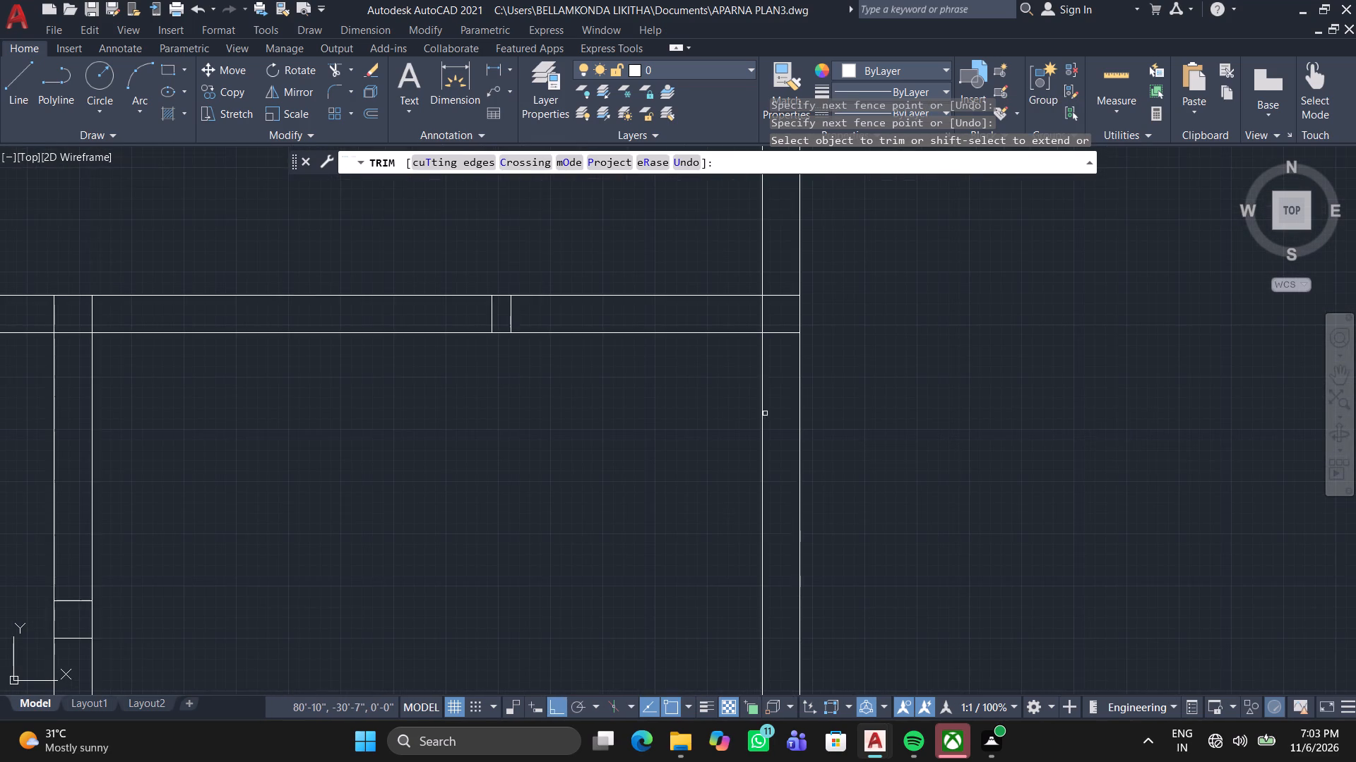
middle_drag(771, 409, 776, 656)
scroll(797, 593, up, 3)
click(786, 593)
click(768, 352)
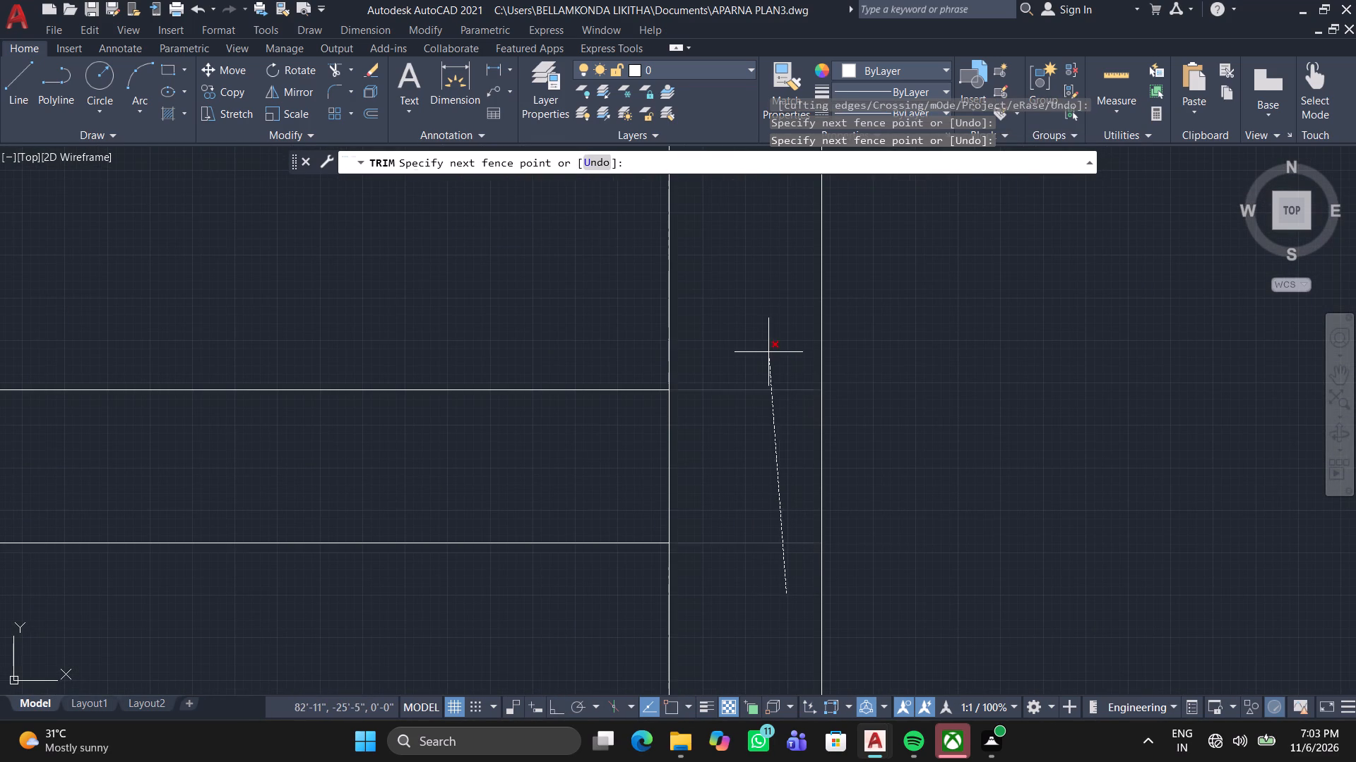
click(677, 430)
click(565, 461)
Trim the two leftover thin-partition pieces inside that horizontal wall.
scroll(565, 463, down, 2)
middle_drag(576, 473, 927, 502)
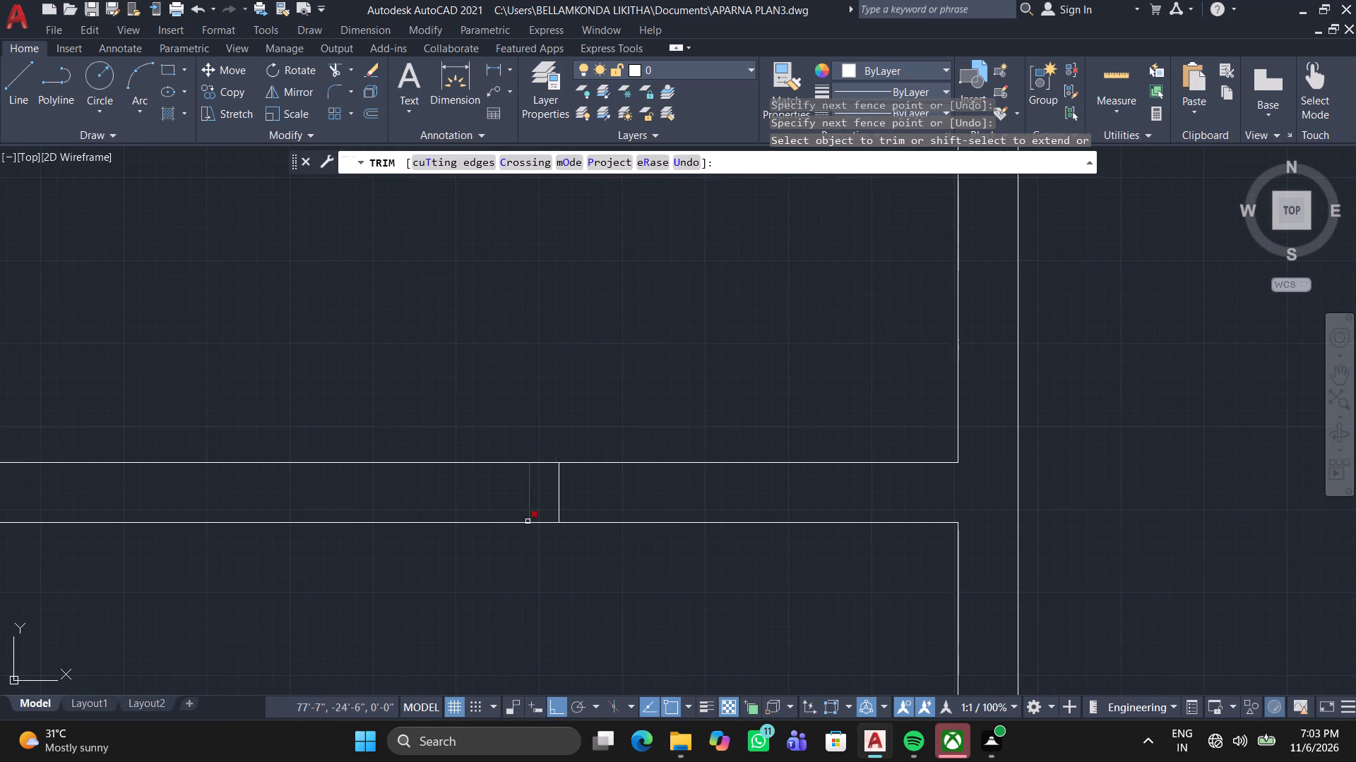
scroll(528, 521, up, 1)
click(511, 483)
click(637, 472)
Trim the crossing lines where the same horizontal wall meets the vertical wall coming up from below.
middle_drag(545, 503, 860, 492)
scroll(879, 490, down, 2)
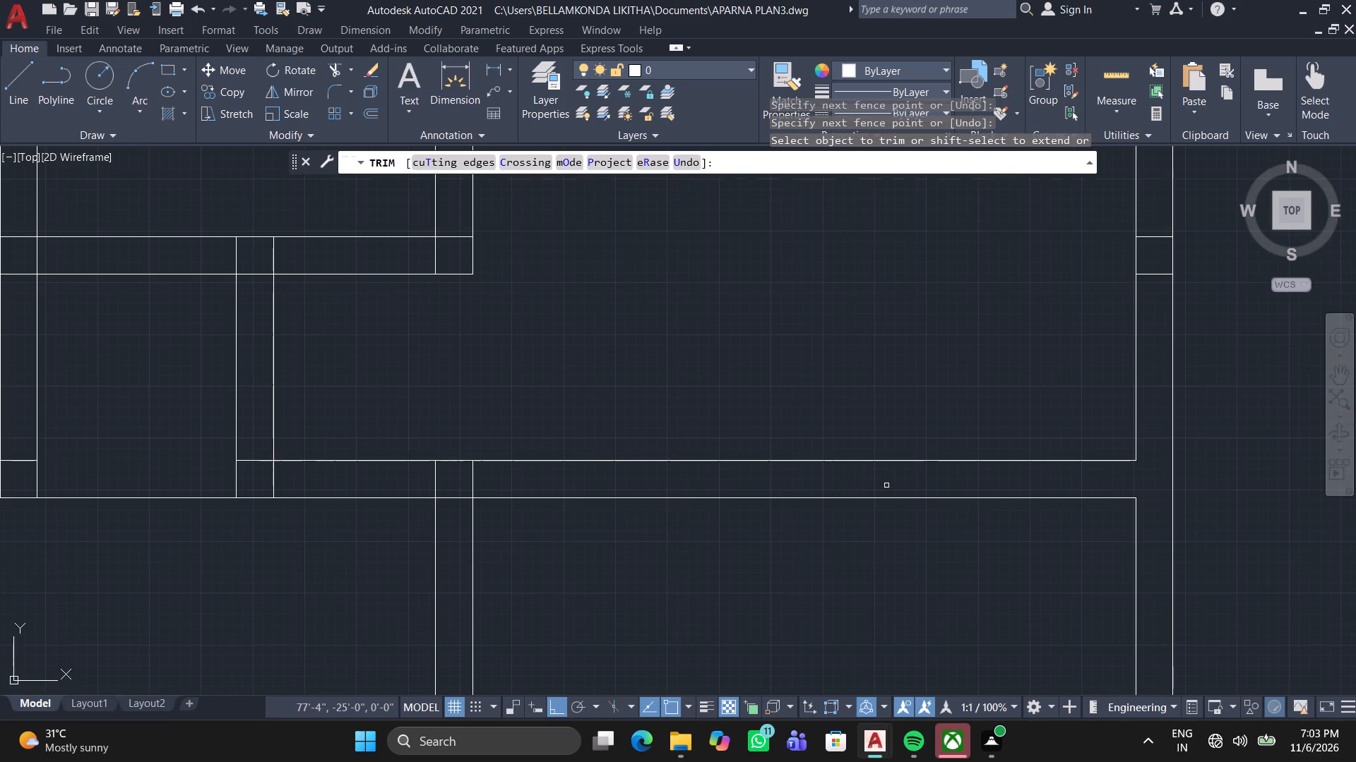
middle_drag(502, 492, 802, 430)
scroll(775, 423, up, 3)
click(780, 421)
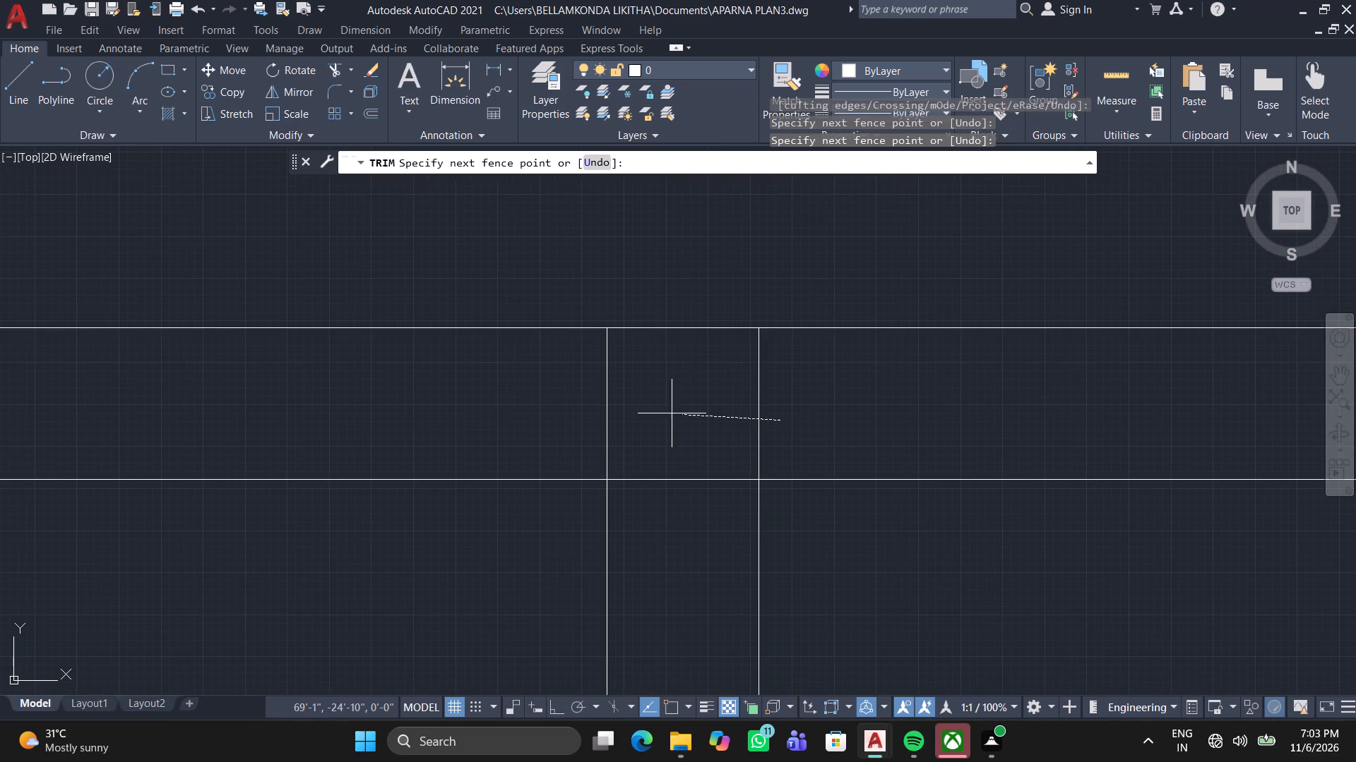
drag(500, 406, 506, 411)
click(720, 452)
click(687, 542)
Trim the two short cross lines inside the middle-right room's left vertical wall.
scroll(688, 528, down, 4)
middle_drag(634, 705, 723, 405)
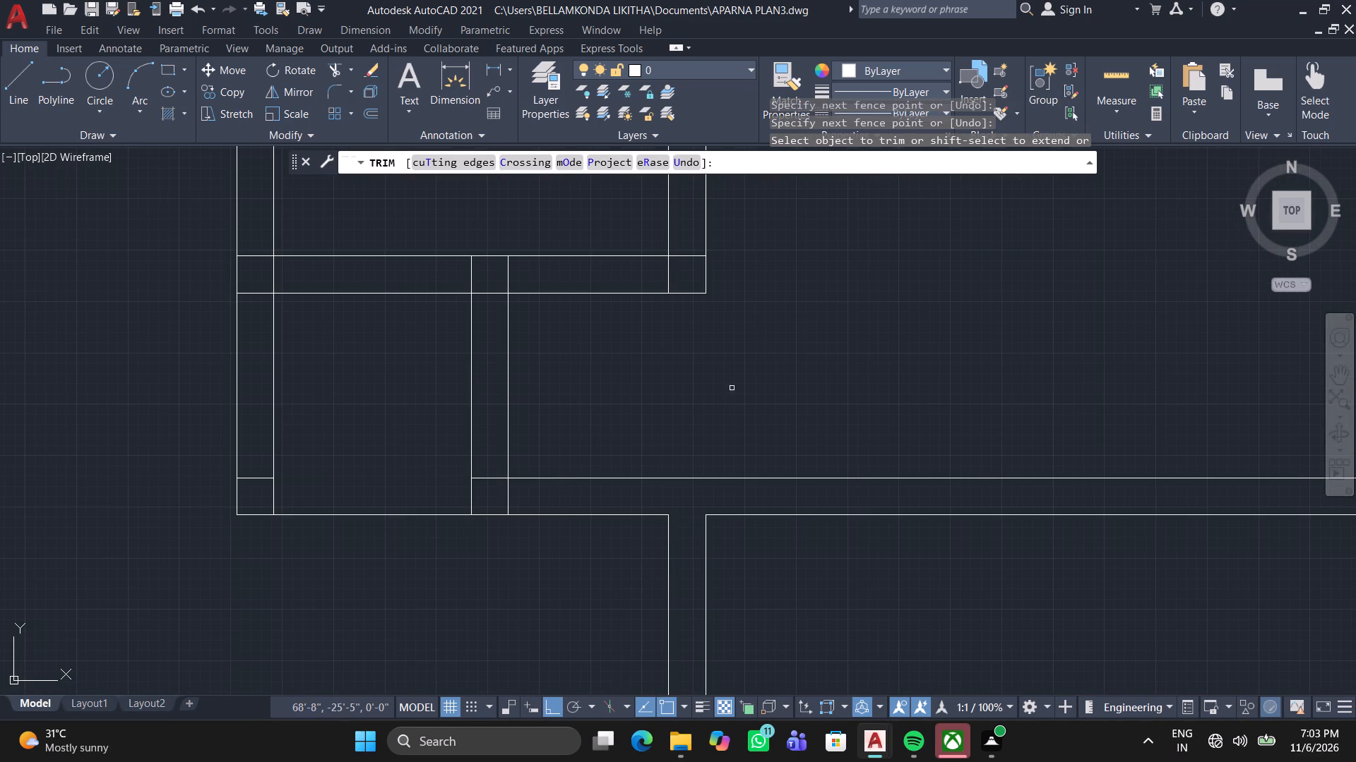
middle_drag(705, 440, 761, 226)
scroll(751, 346, down, 2)
scroll(754, 440, up, 4)
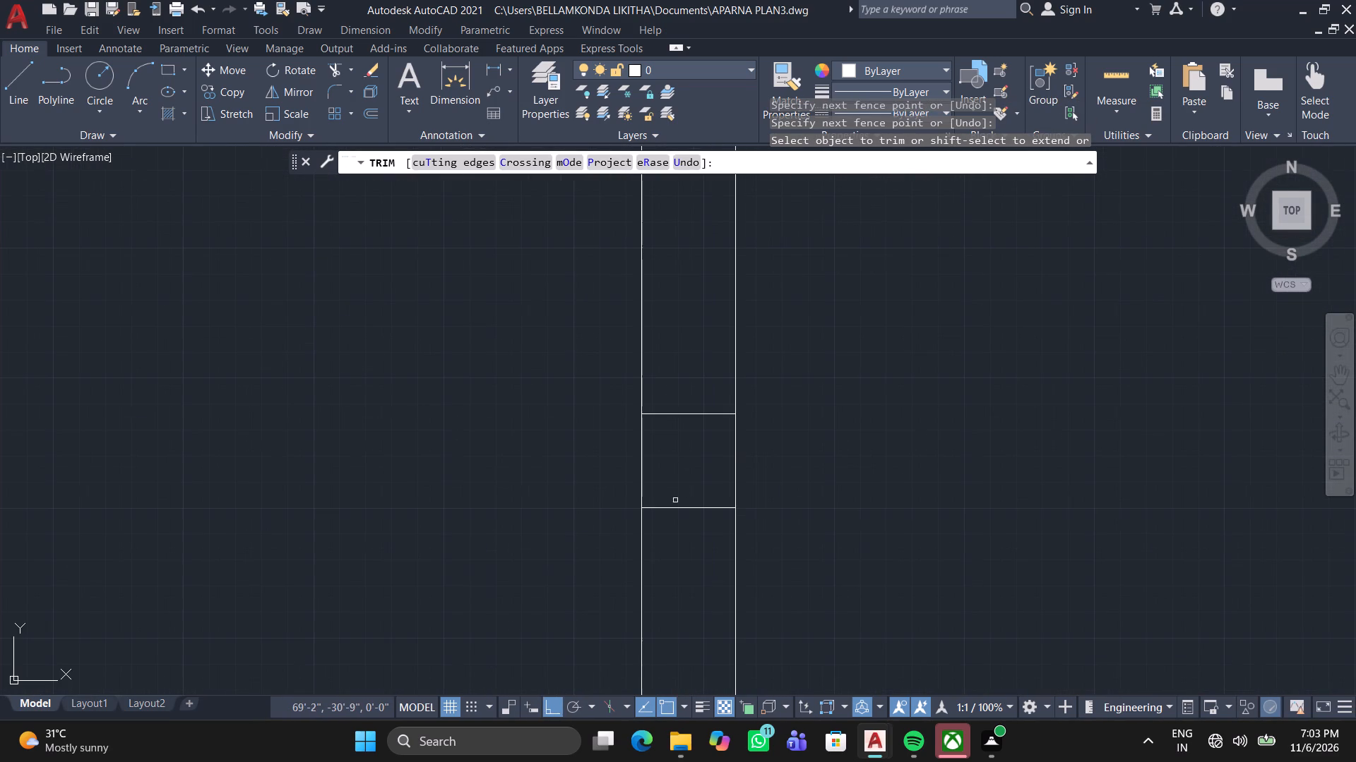
click(694, 548)
click(708, 341)
Trim the overrunning lines where the small square room's right wall meets the horizontal wall at its base.
scroll(712, 351, down, 4)
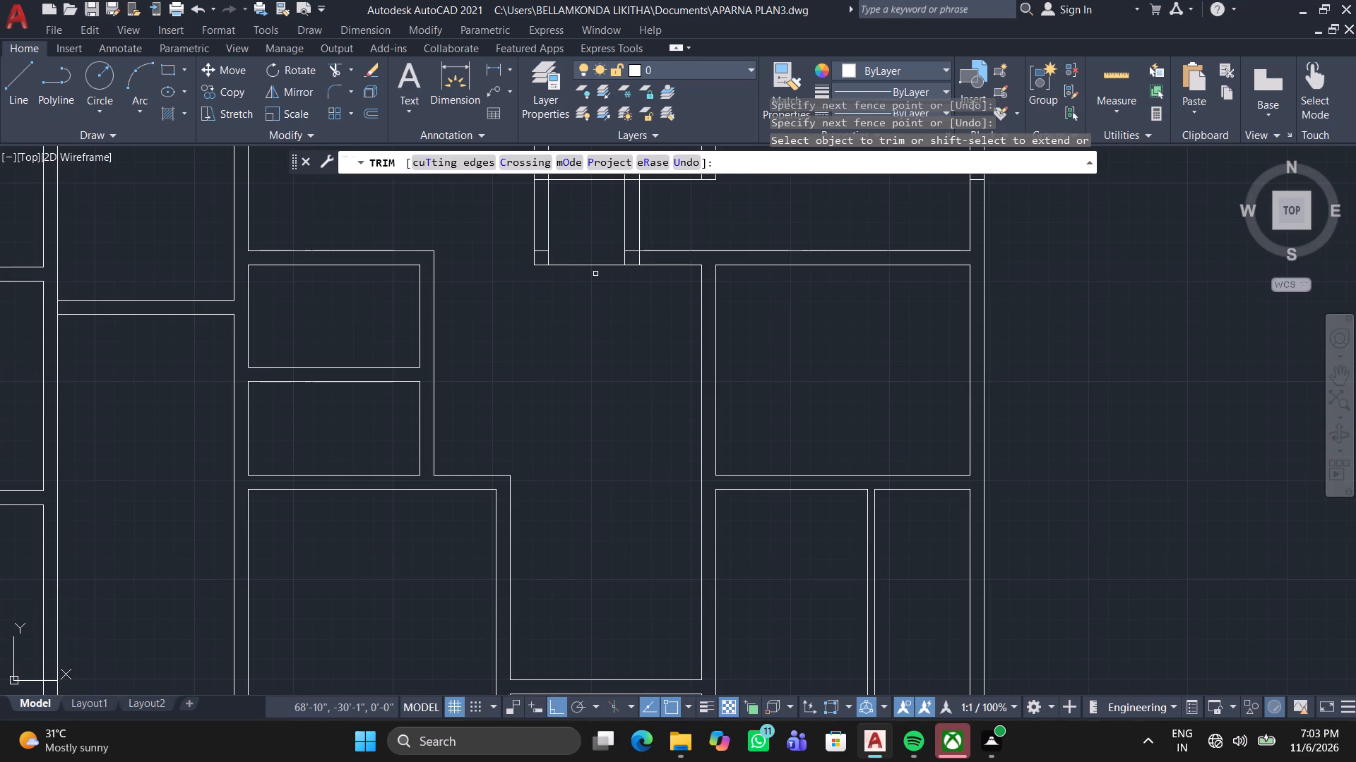
middle_drag(597, 282, 655, 491)
scroll(674, 471, up, 5)
click(946, 428)
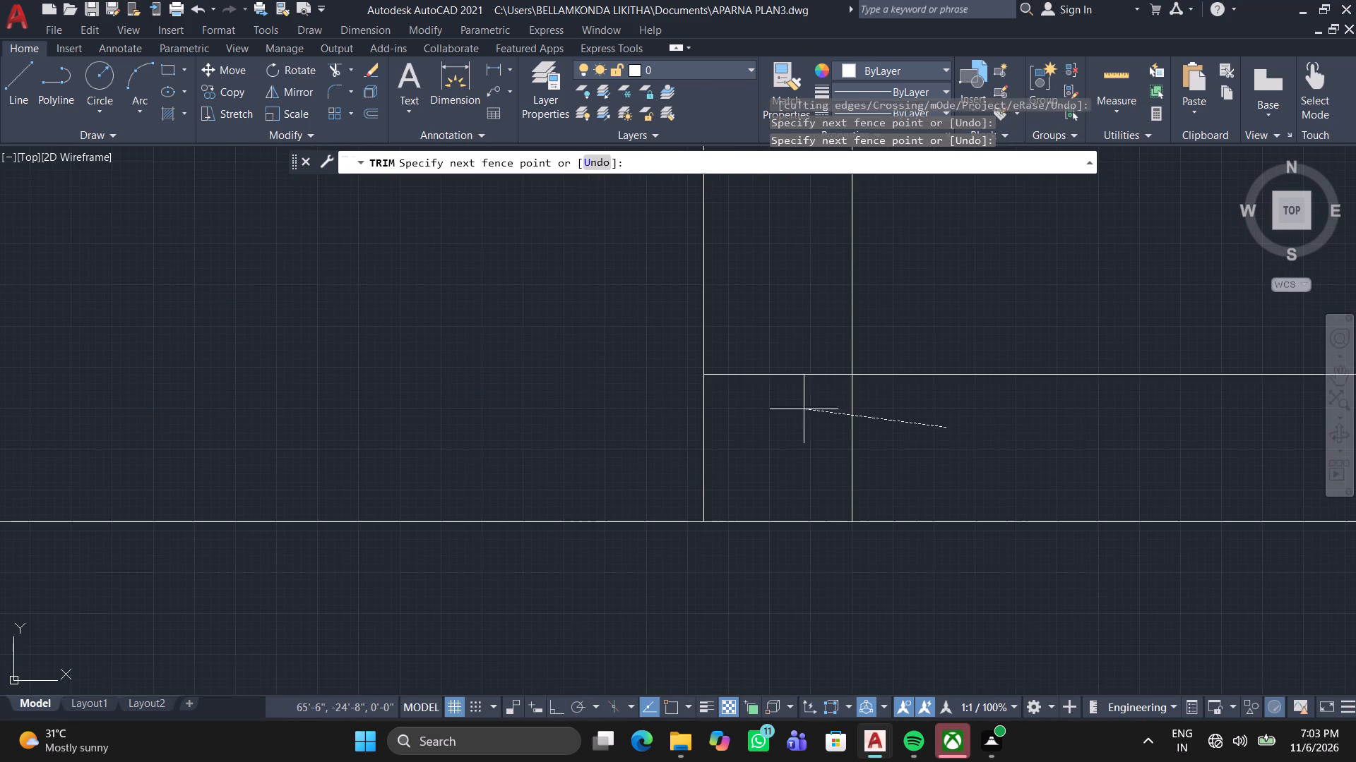
click(803, 356)
Trim the crossing lines where the small square room's right wall meets the wall above it.
scroll(808, 357, down, 3)
middle_drag(934, 242, 927, 570)
scroll(795, 517, up, 4)
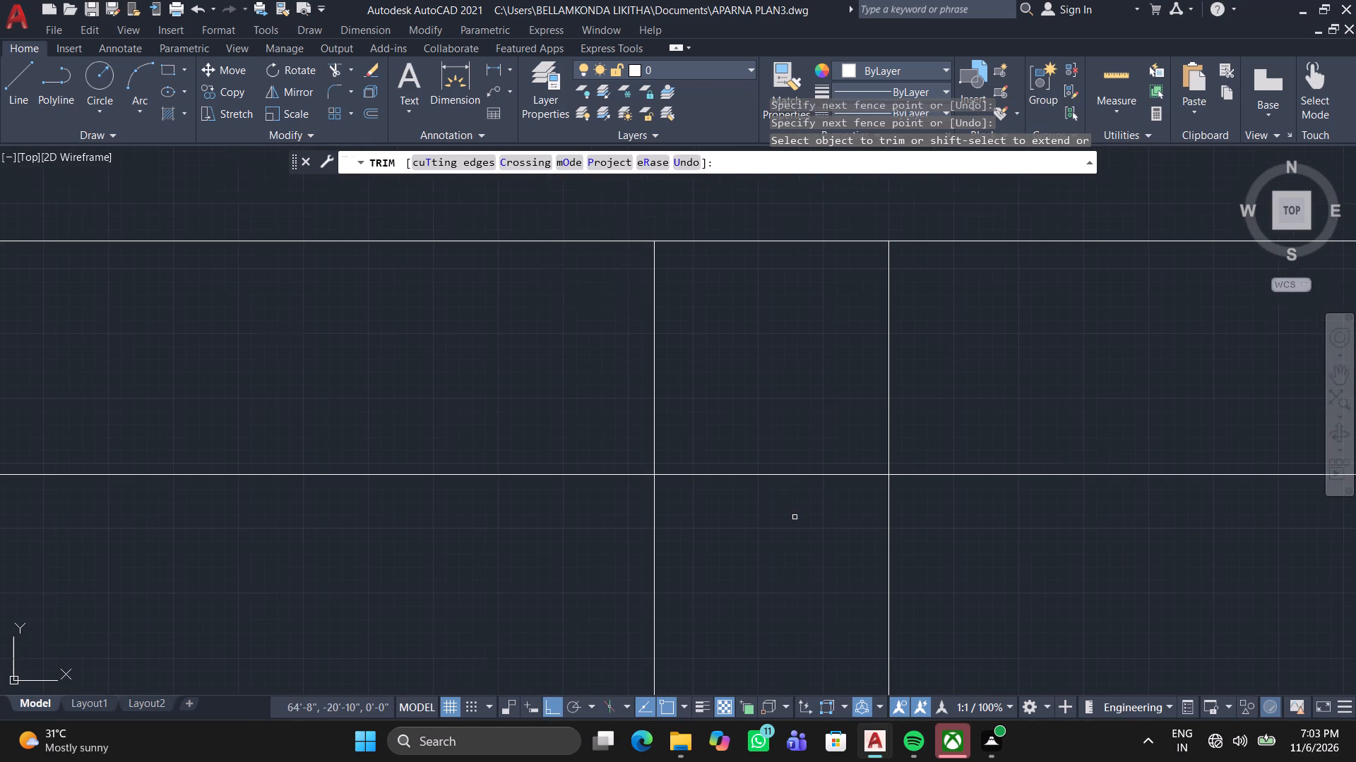
click(784, 486)
click(984, 382)
click(636, 345)
click(777, 373)
Trim the overrunning inner lines at the lower-right corner of the room above the small square room.
scroll(776, 373, down, 3)
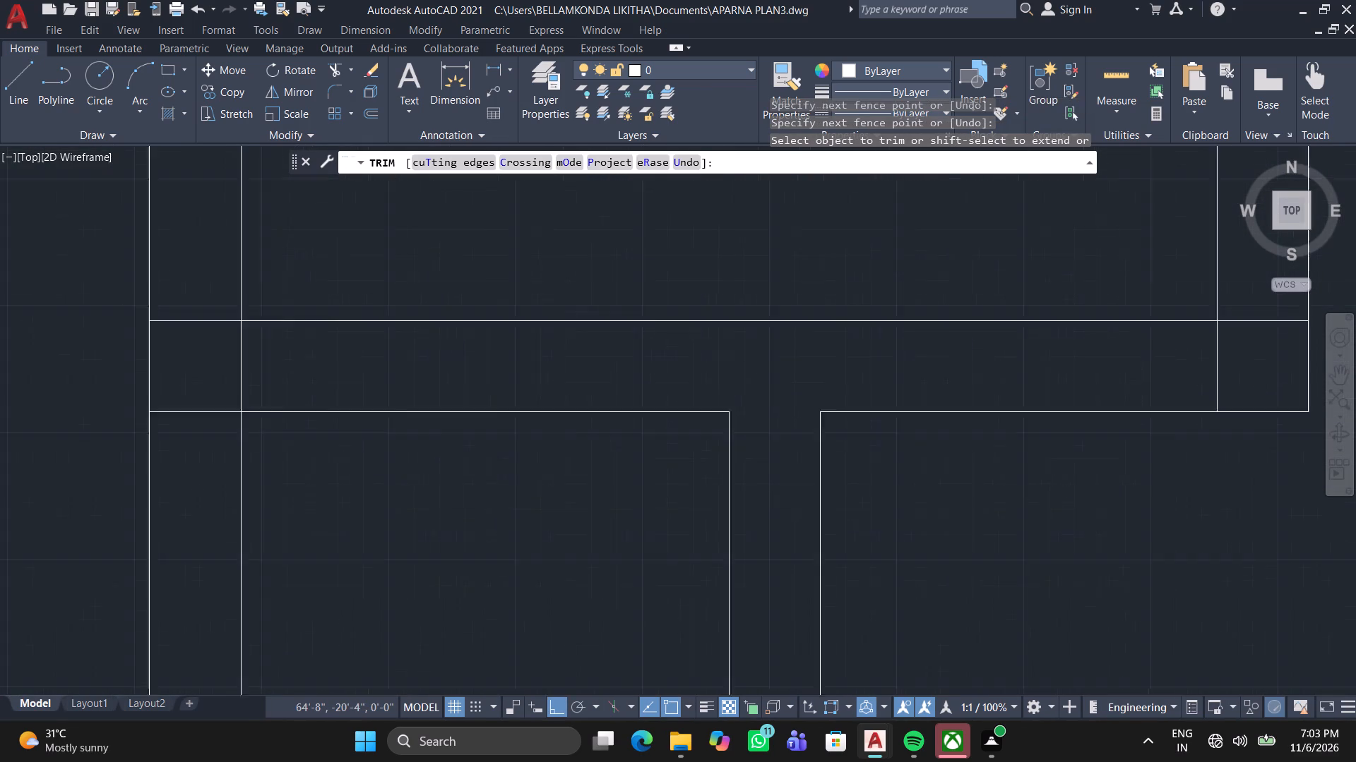
scroll(776, 372, down, 1)
middle_drag(894, 373, 697, 461)
scroll(732, 453, up, 3)
click(741, 453)
click(871, 440)
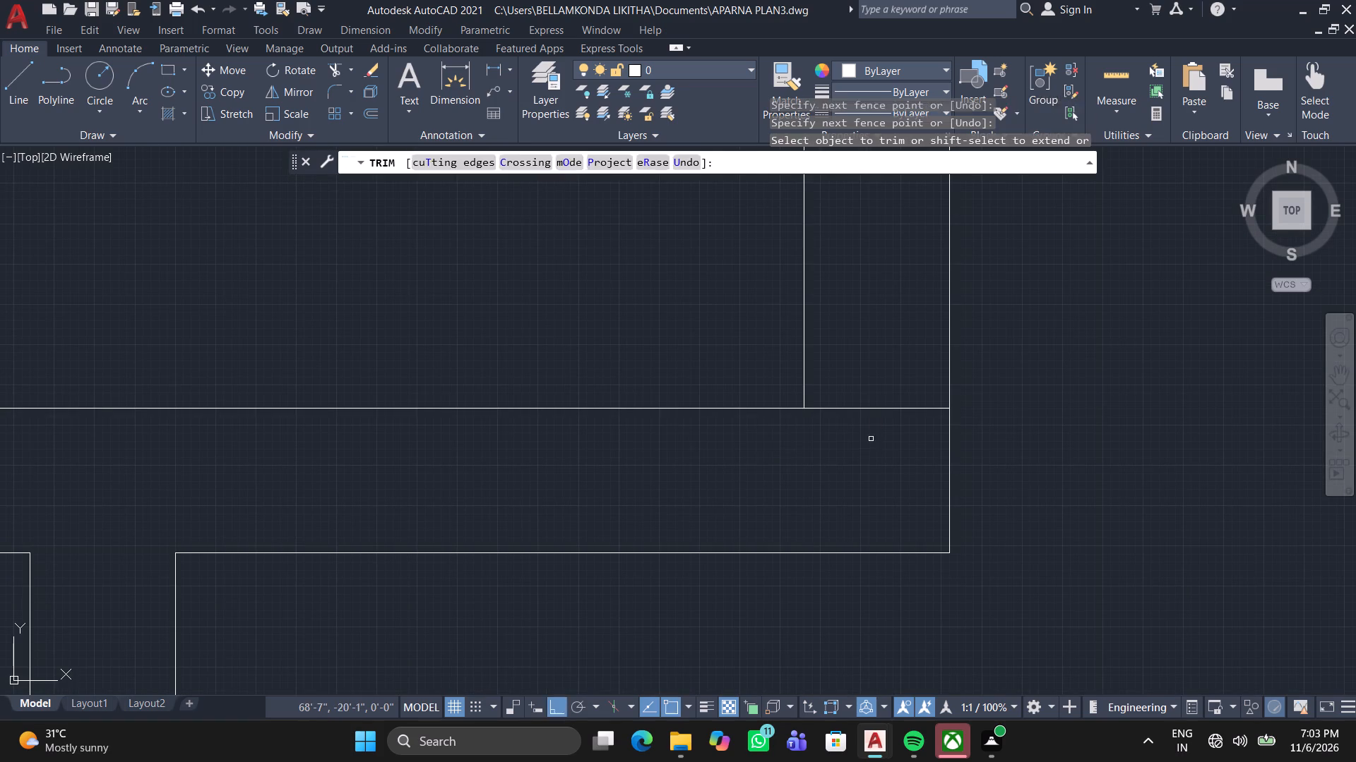
click(872, 400)
drag(880, 379, 878, 455)
click(878, 455)
click(878, 410)
drag(883, 393, 884, 397)
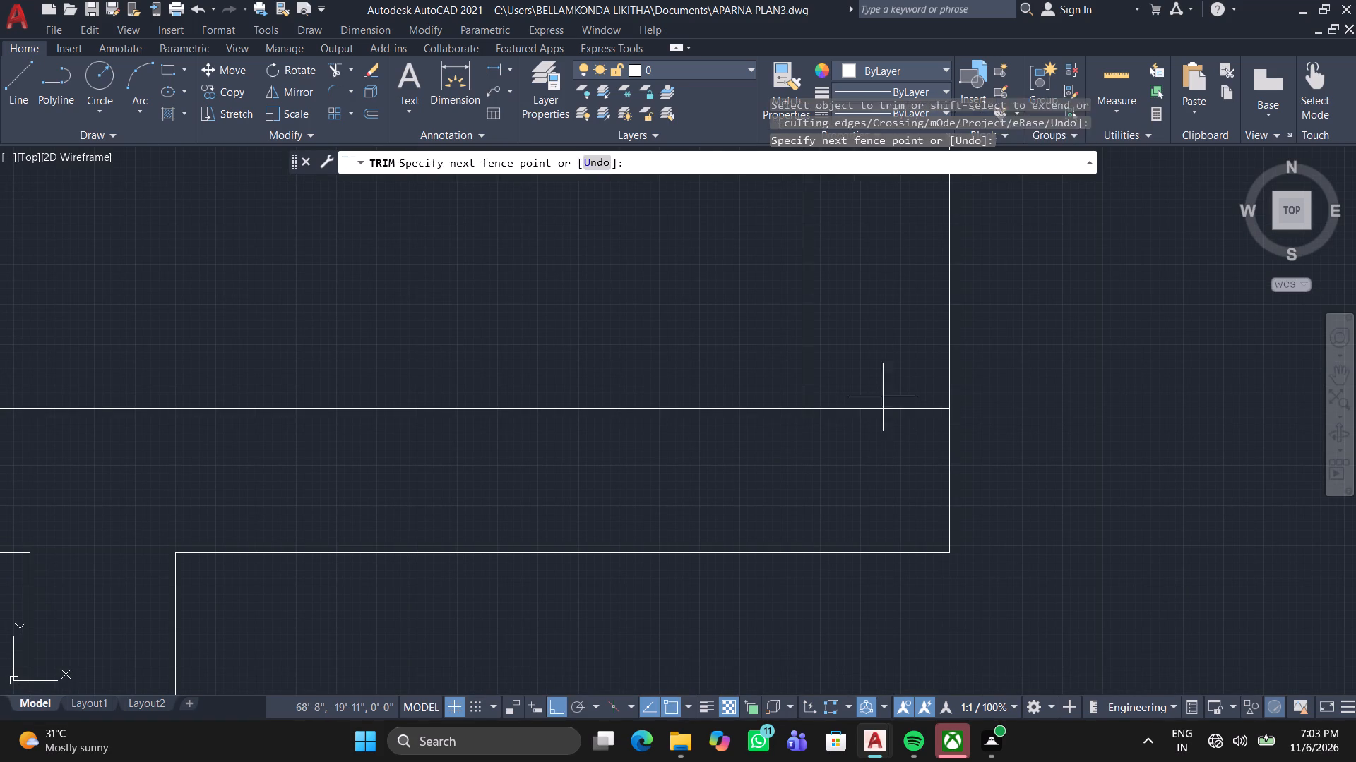
drag(884, 397, 884, 449)
click(869, 478)
scroll(756, 449, down, 2)
middle_drag(744, 465, 778, 473)
click(801, 457)
Trim the crossing lines where the wall above the small square room meets its left vertical wall.
middle_drag(437, 492, 895, 404)
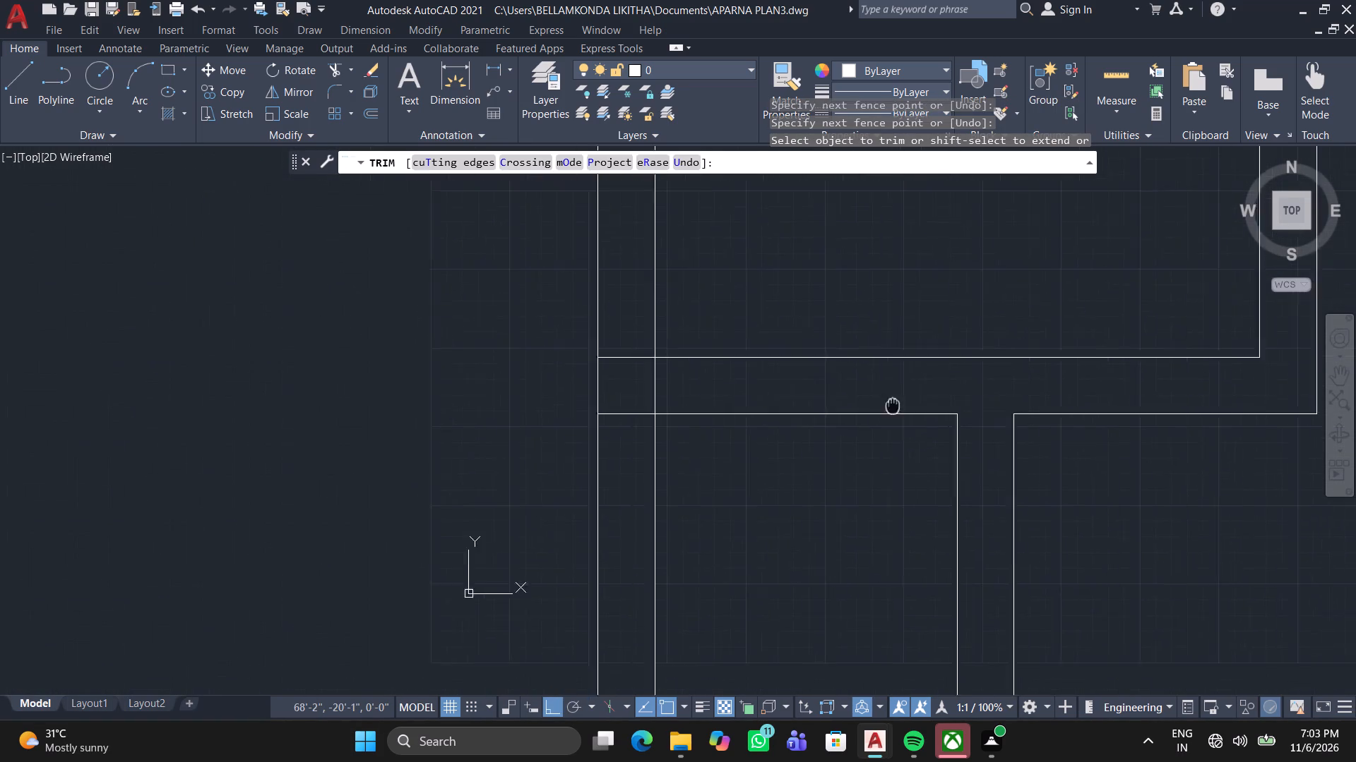
middle_drag(895, 404, 910, 394)
scroll(624, 401, up, 3)
click(651, 442)
click(997, 303)
middle_drag(813, 321, 811, 521)
click(760, 463)
drag(688, 300, 706, 332)
Trim the leftover short cross line inside the left vertical wall near the small square room's lower end.
scroll(687, 356, down, 3)
scroll(693, 480, down, 2)
middle_drag(693, 497, 694, 452)
scroll(691, 507, up, 4)
click(688, 562)
click(677, 639)
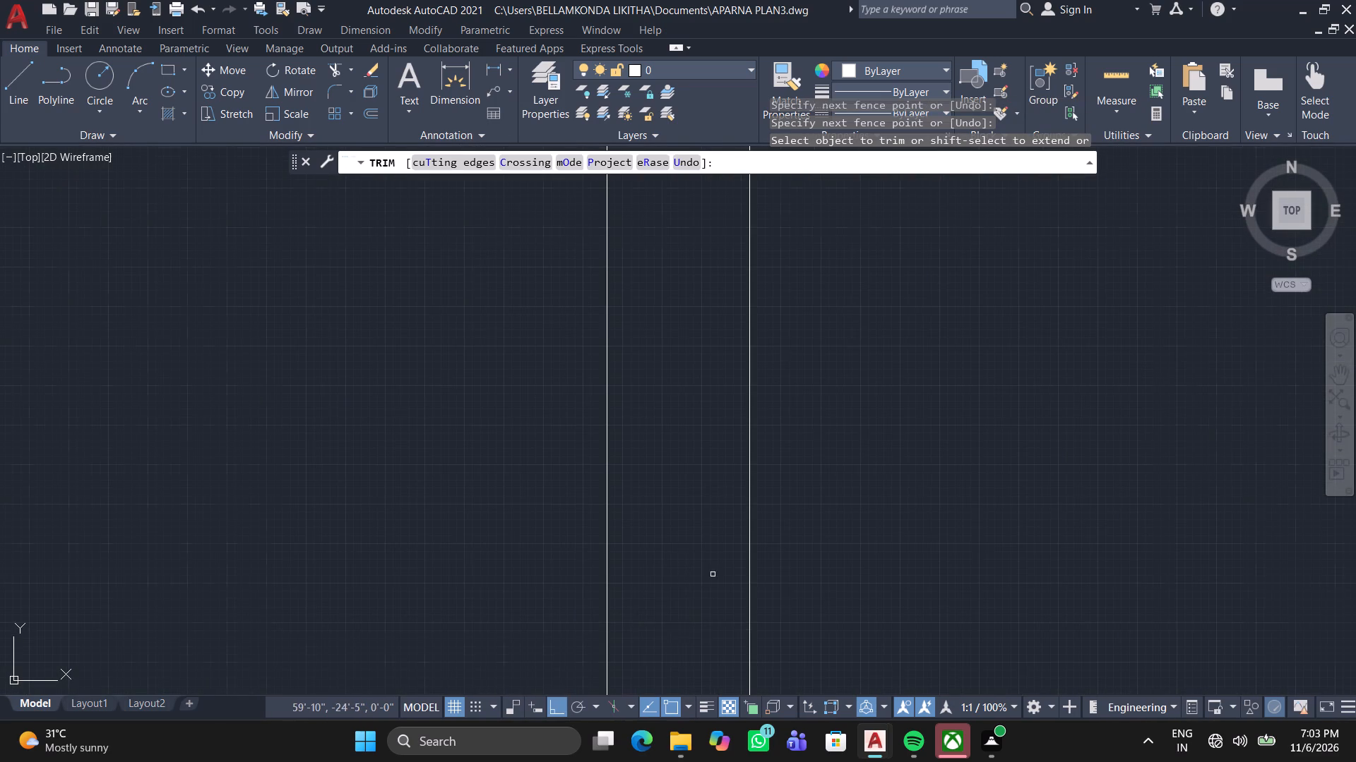
Trim the top wall's inner line across the end of the upper-middle room's left vertical wall.
scroll(773, 512, down, 2)
scroll(879, 402, down, 1)
middle_drag(878, 543, 859, 682)
scroll(857, 679, down, 1)
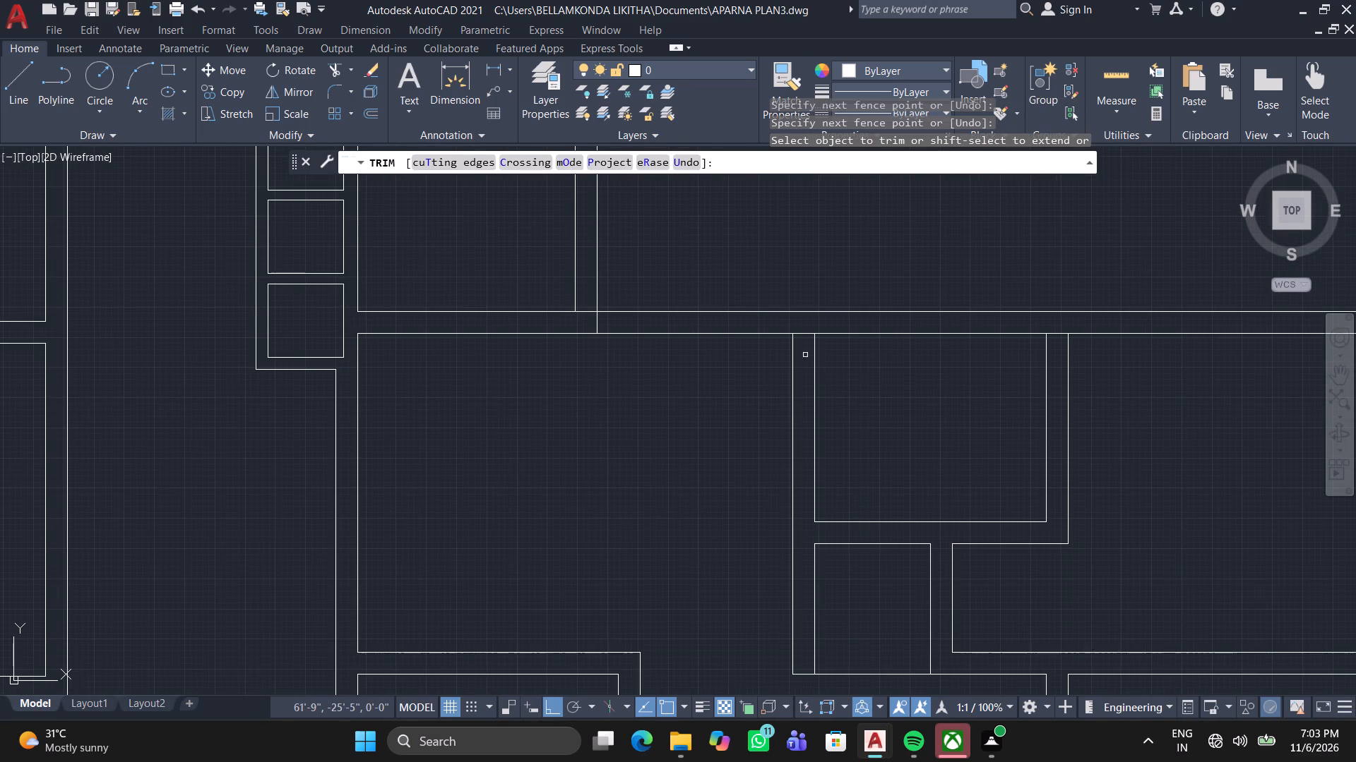
scroll(800, 349, up, 3)
click(800, 349)
click(812, 250)
Trim the top wall's inner line across the end of the upper-middle room's right vertical wall.
scroll(813, 263, down, 3)
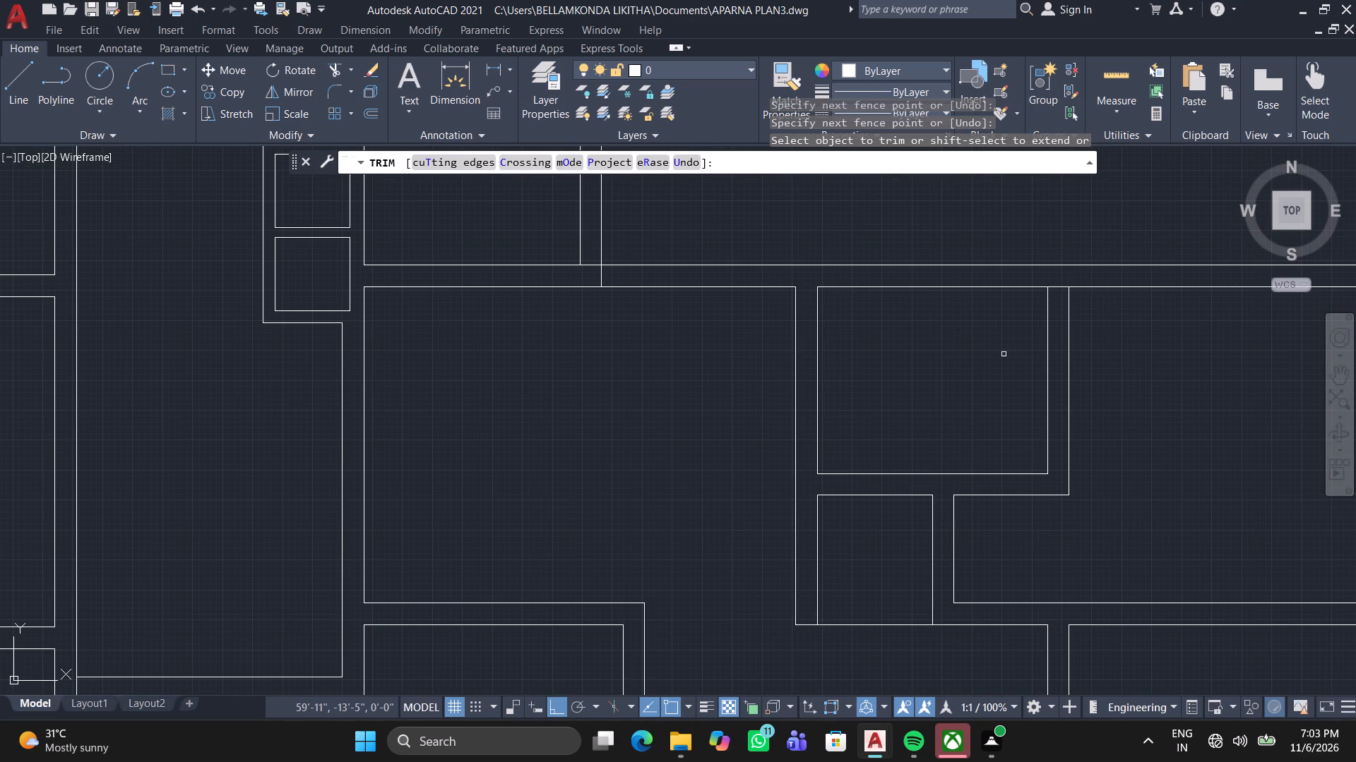
middle_drag(1136, 385, 900, 614)
scroll(1136, 385, down, 1)
scroll(864, 579, up, 4)
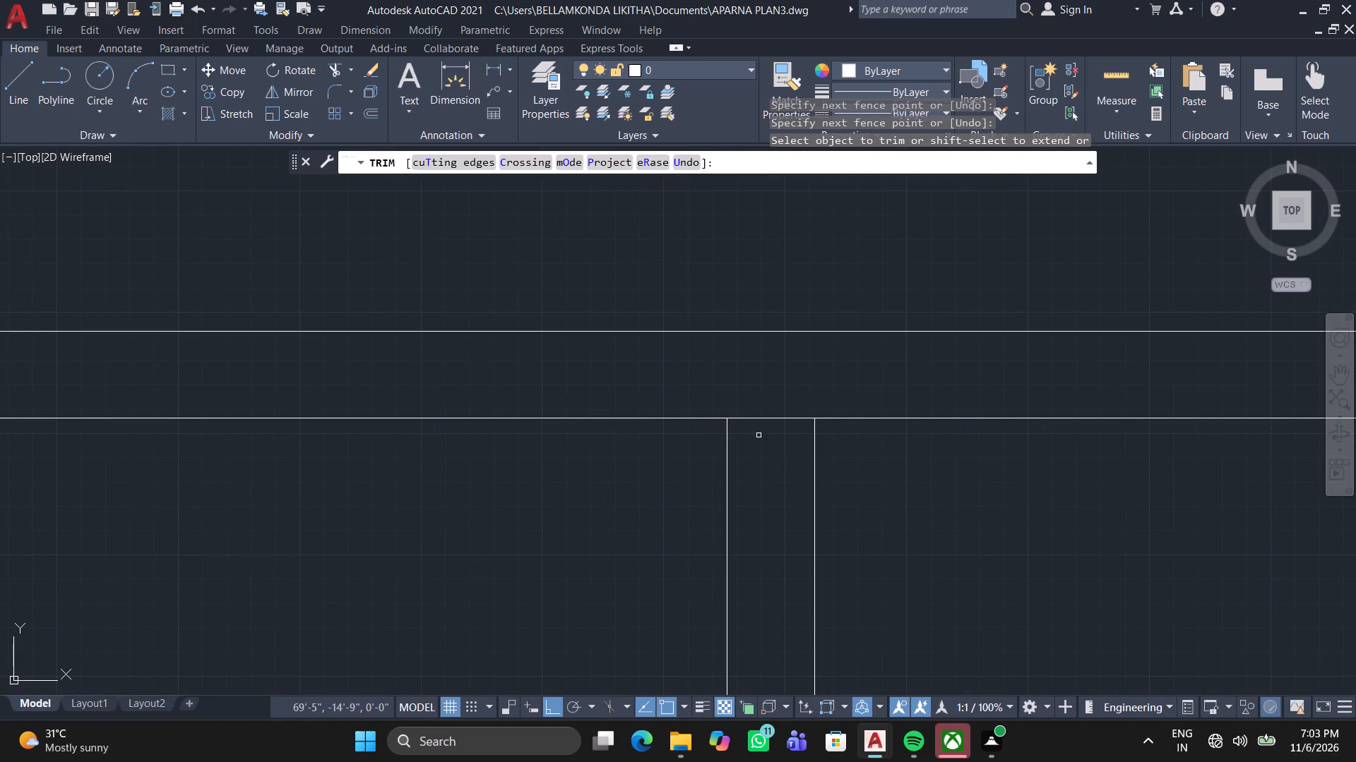
click(756, 432)
click(820, 416)
Trim the top wall's inner line overrunning into the outer right wall at the unit's upper-right corner.
middle_drag(1059, 506, 634, 532)
scroll(1052, 511, down, 1)
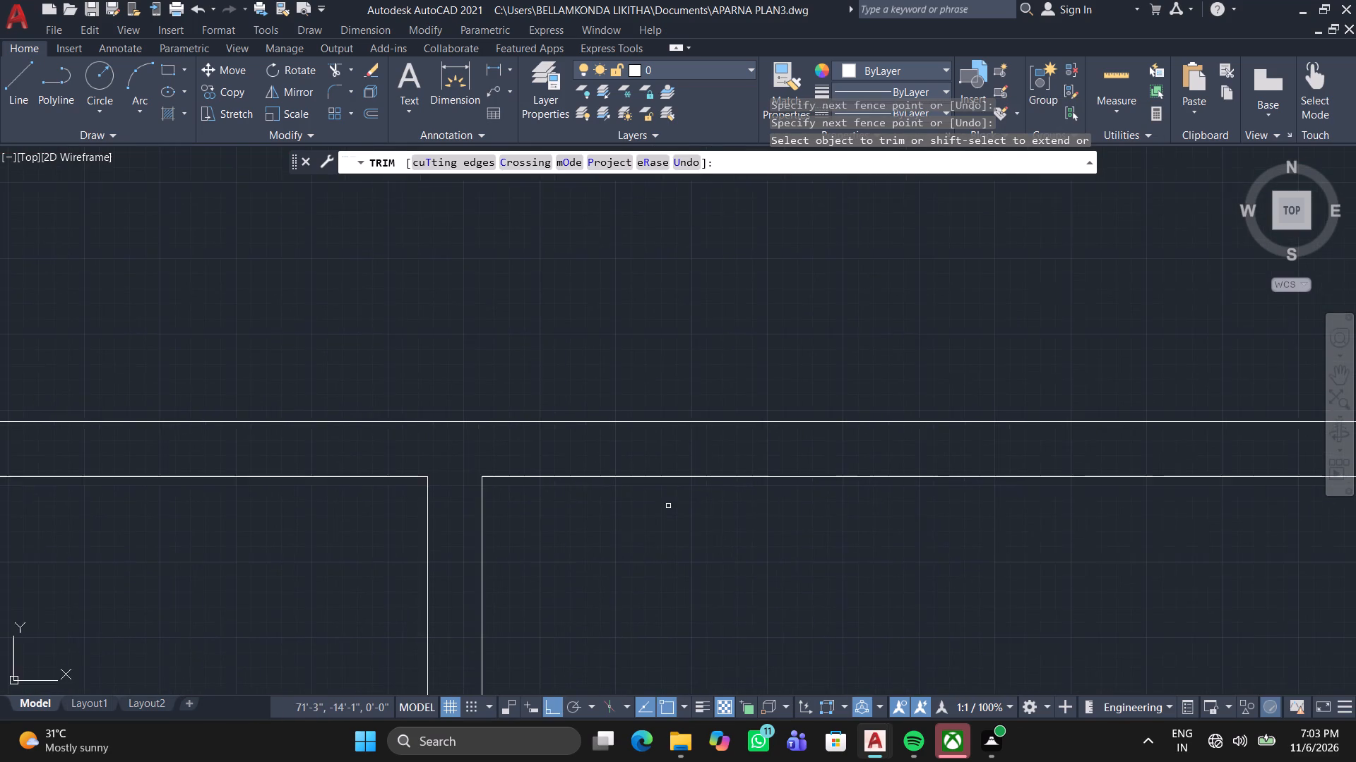
middle_drag(1120, 518, 718, 507)
scroll(1093, 471, up, 3)
click(1078, 473)
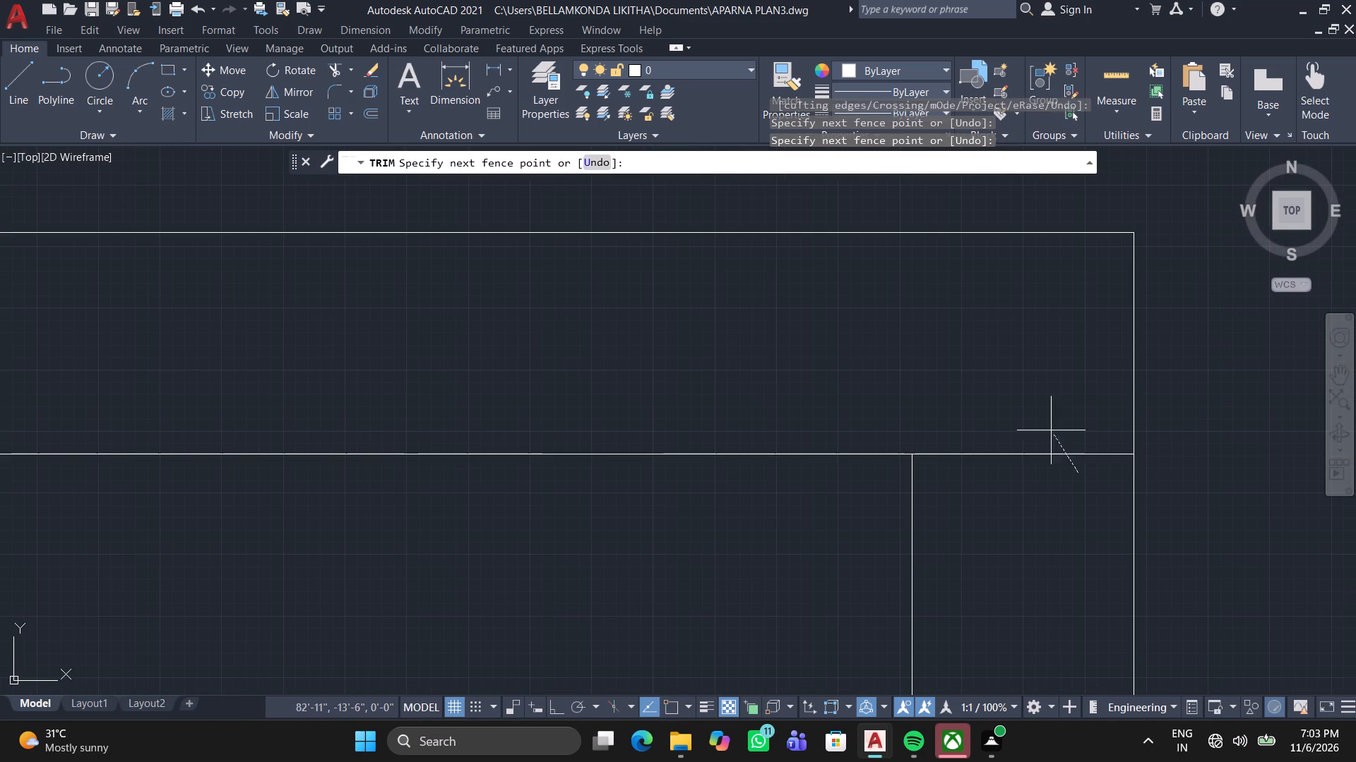
click(1042, 412)
Trim the two short cross lines inside the outer right wall beside the upper-right room.
scroll(1040, 427, down, 6)
middle_drag(903, 572, 846, 434)
middle_click(839, 429)
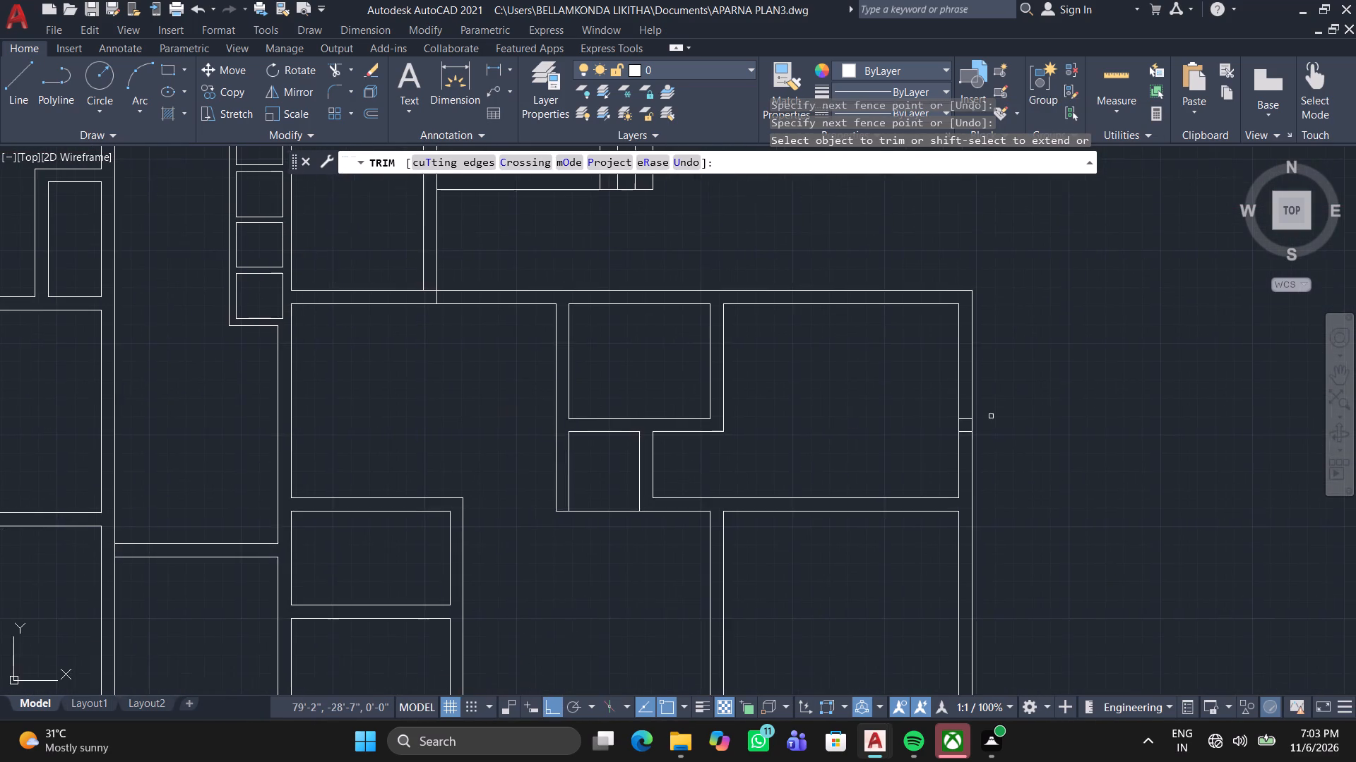
scroll(994, 418, up, 4)
click(771, 538)
click(773, 364)
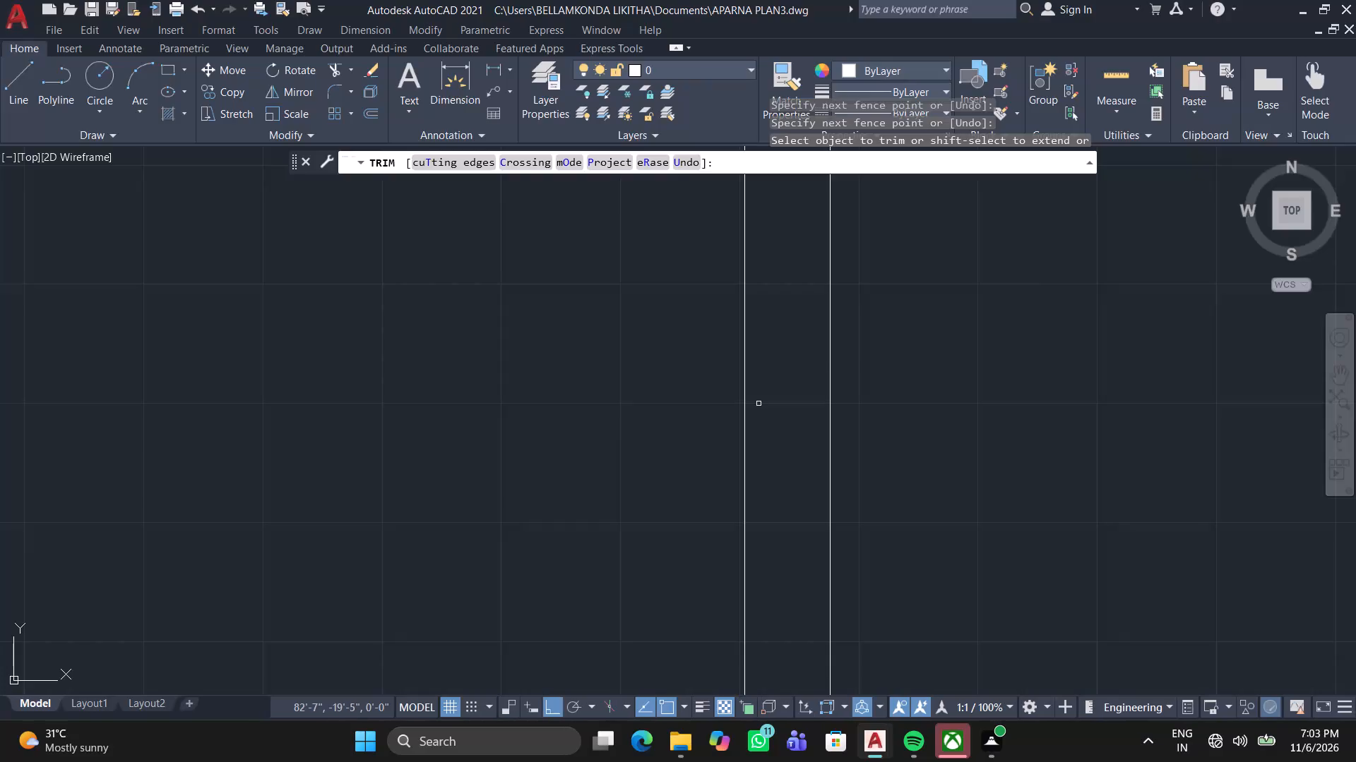
Trim the crossing lines where the vertical wall below the staircase area meets the unit's top wall.
scroll(727, 433, down, 4)
middle_drag(681, 422, 999, 411)
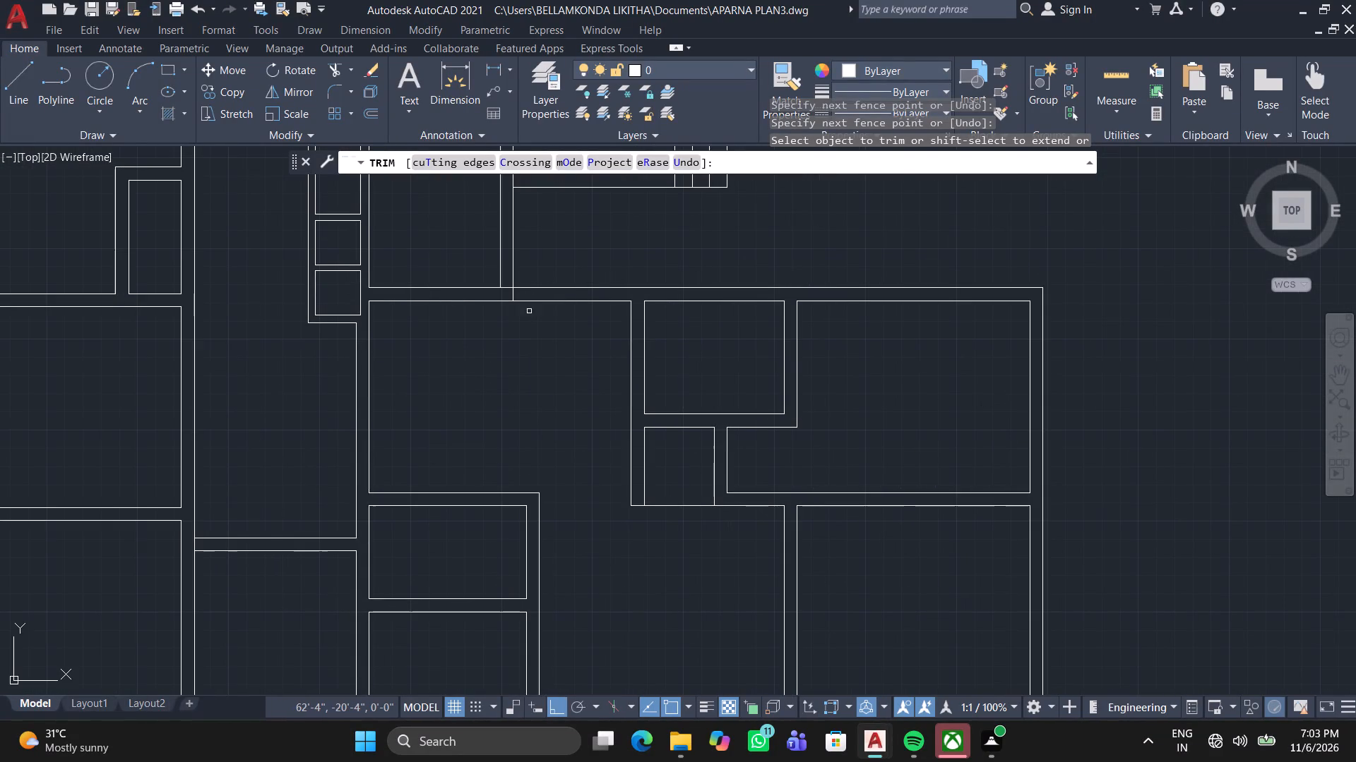
scroll(506, 301, up, 4)
middle_drag(561, 397, 612, 516)
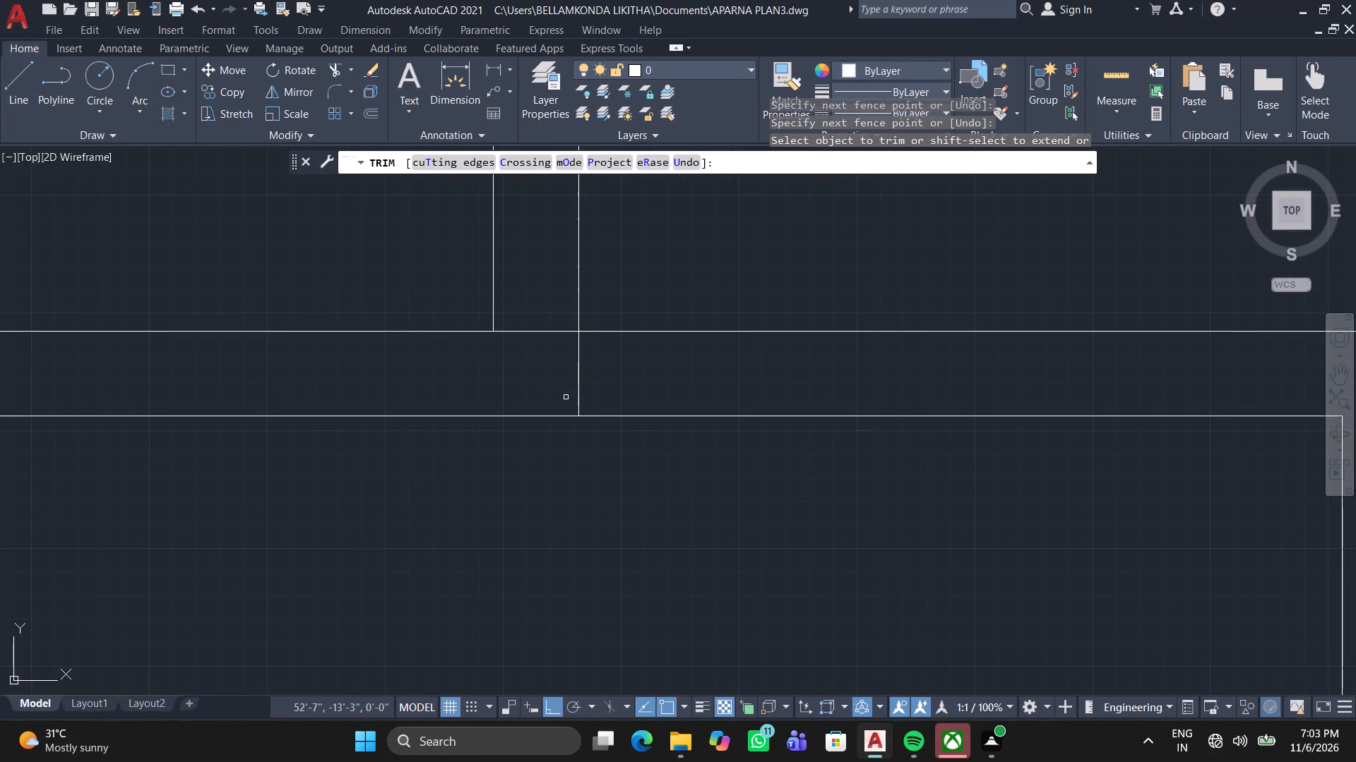
click(536, 366)
click(721, 347)
click(554, 346)
scroll(547, 314, down, 1)
middle_drag(547, 327, 554, 358)
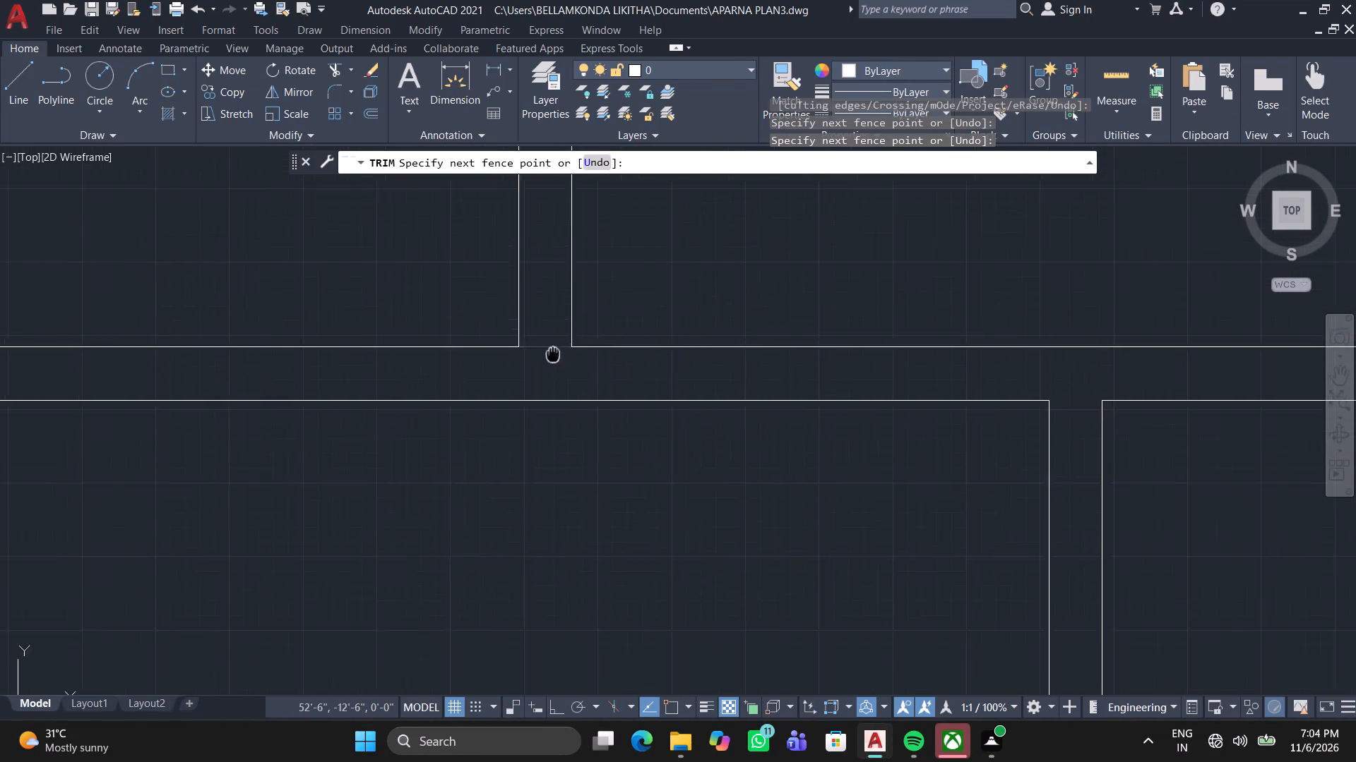
middle_drag(554, 358, 586, 423)
scroll(586, 419, down, 1)
middle_drag(580, 380, 602, 476)
scroll(596, 446, down, 1)
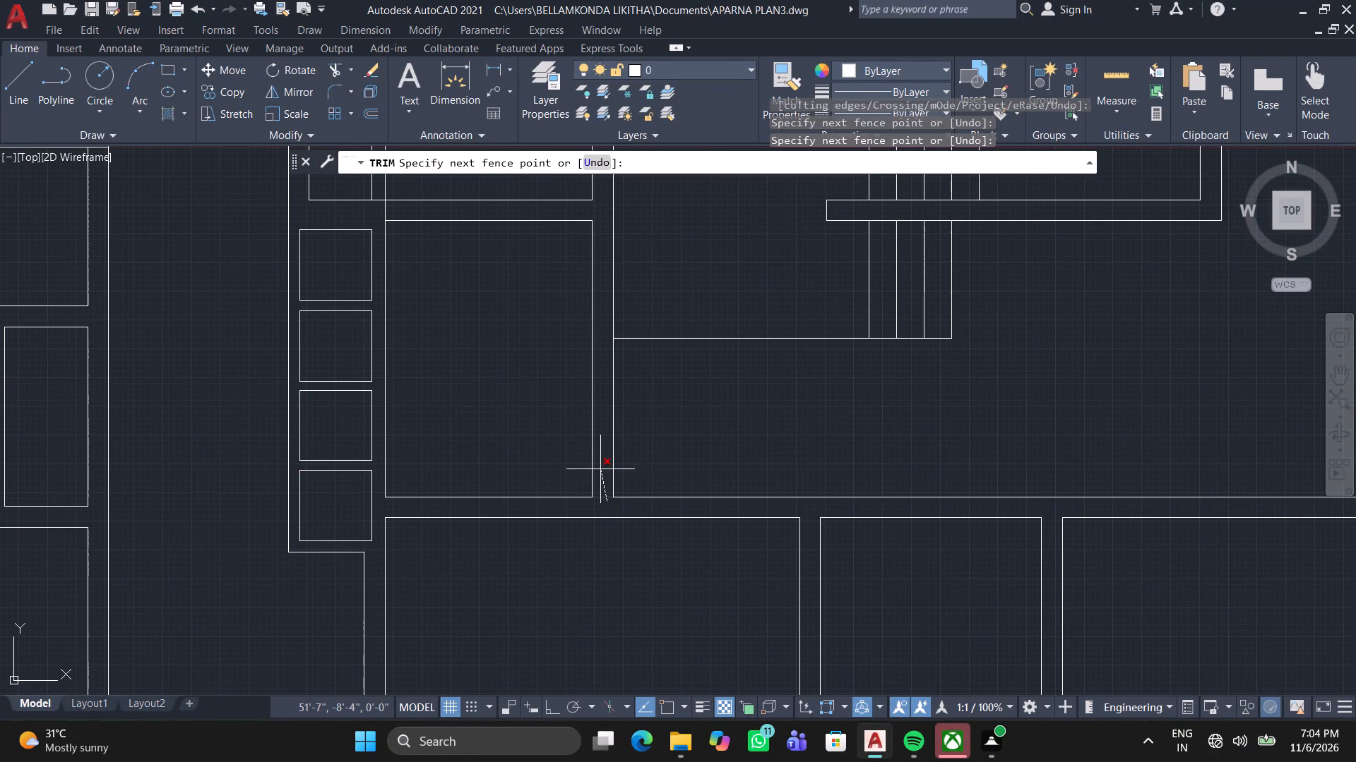
click(600, 469)
Draw a 6'2" vertical line downward from the upper-right corner of the bottom-wall recess in the lower-right unit.
scroll(756, 421, down, 1)
middle_drag(758, 429, 756, 494)
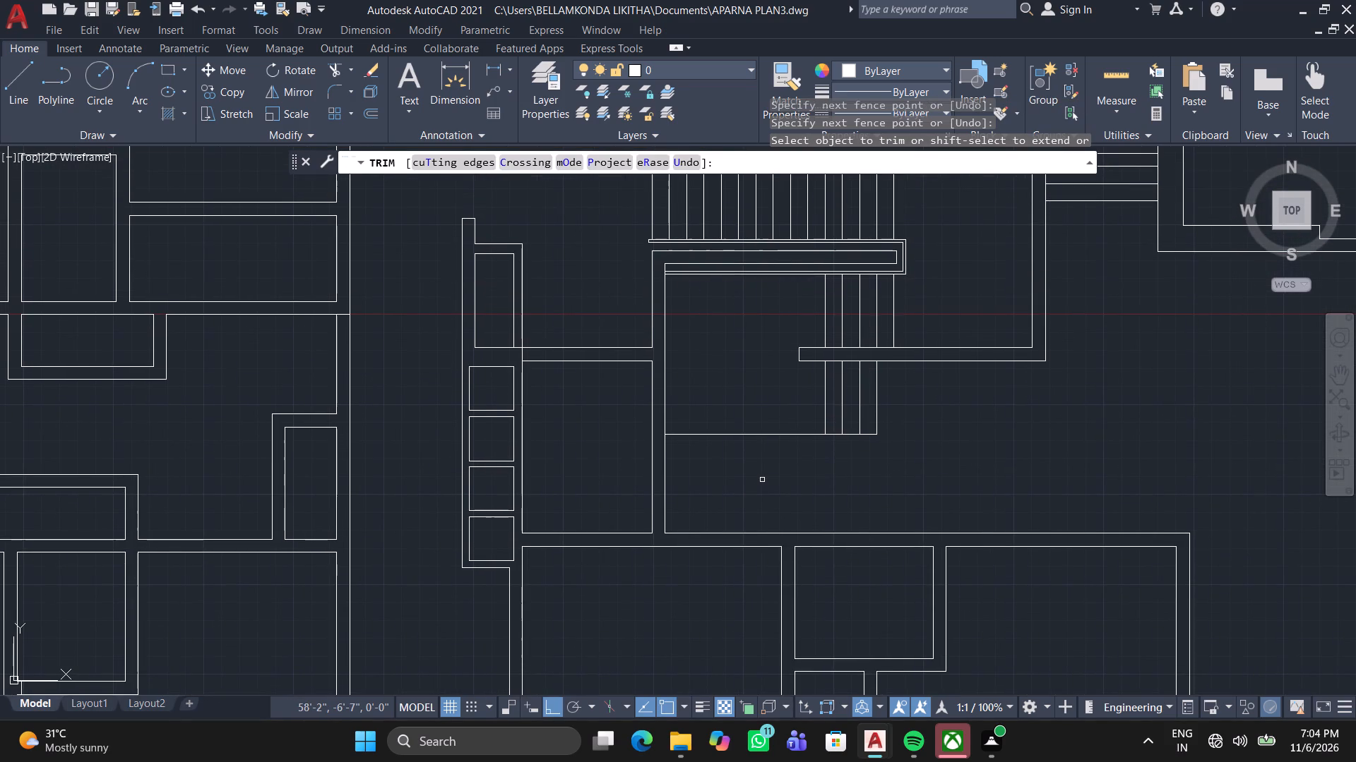
middle_drag(762, 484, 884, 401)
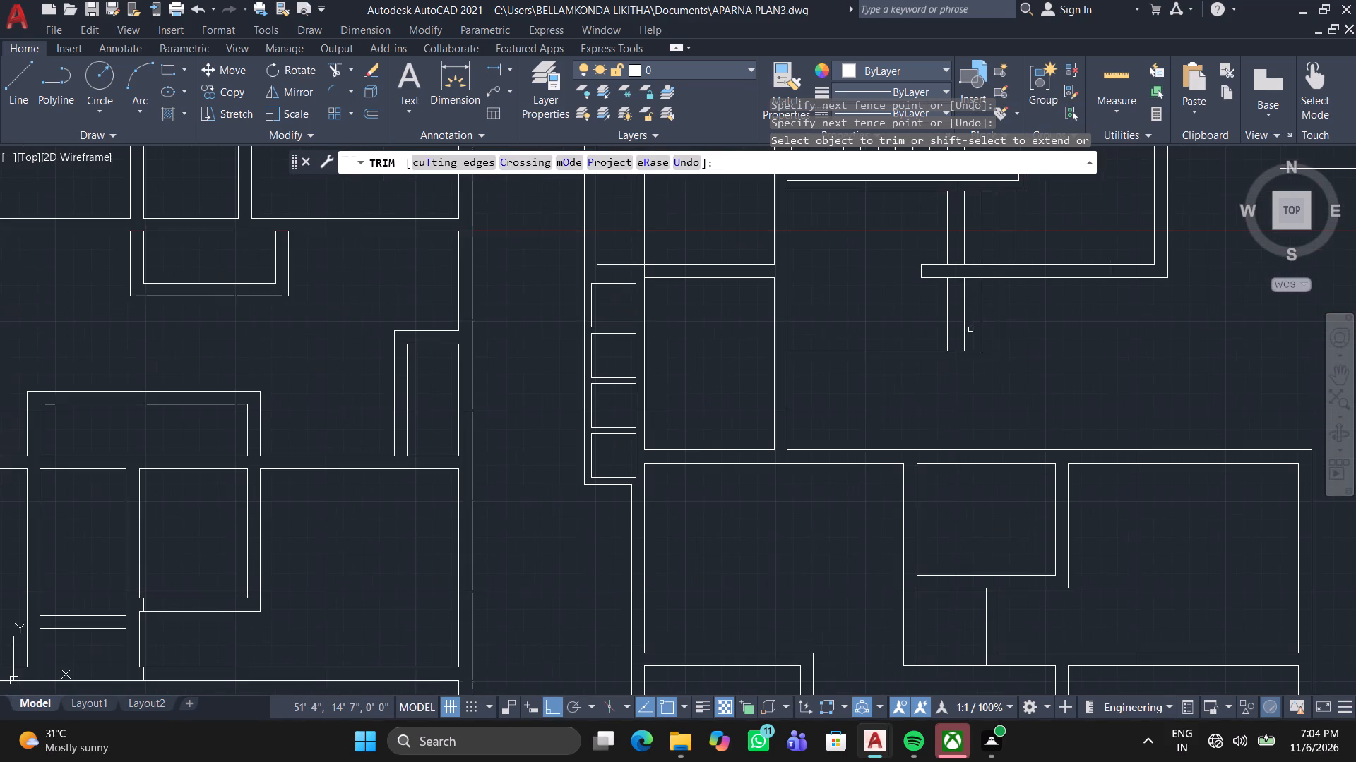
scroll(826, 483, down, 1)
middle_drag(842, 409, 864, 332)
scroll(862, 336, down, 1)
middle_drag(870, 533, 867, 527)
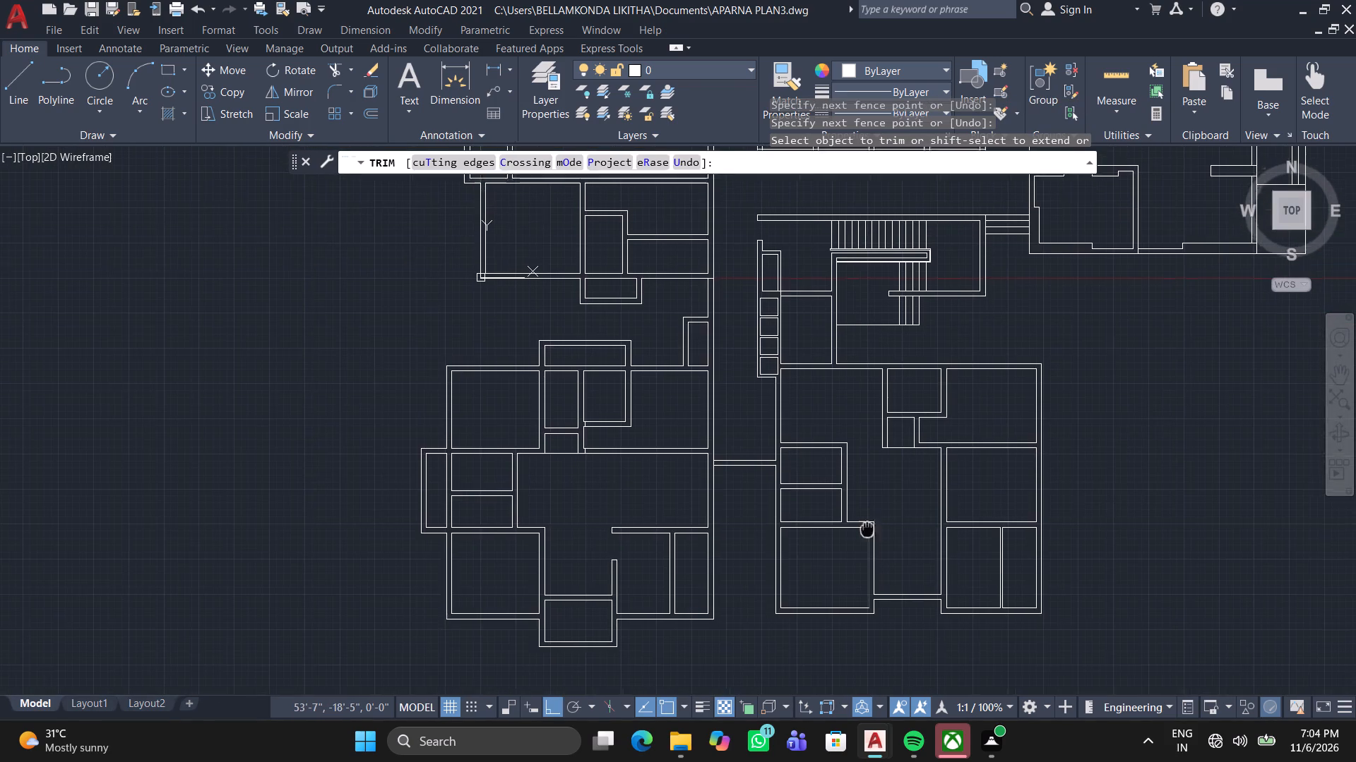
middle_drag(867, 527, 816, 355)
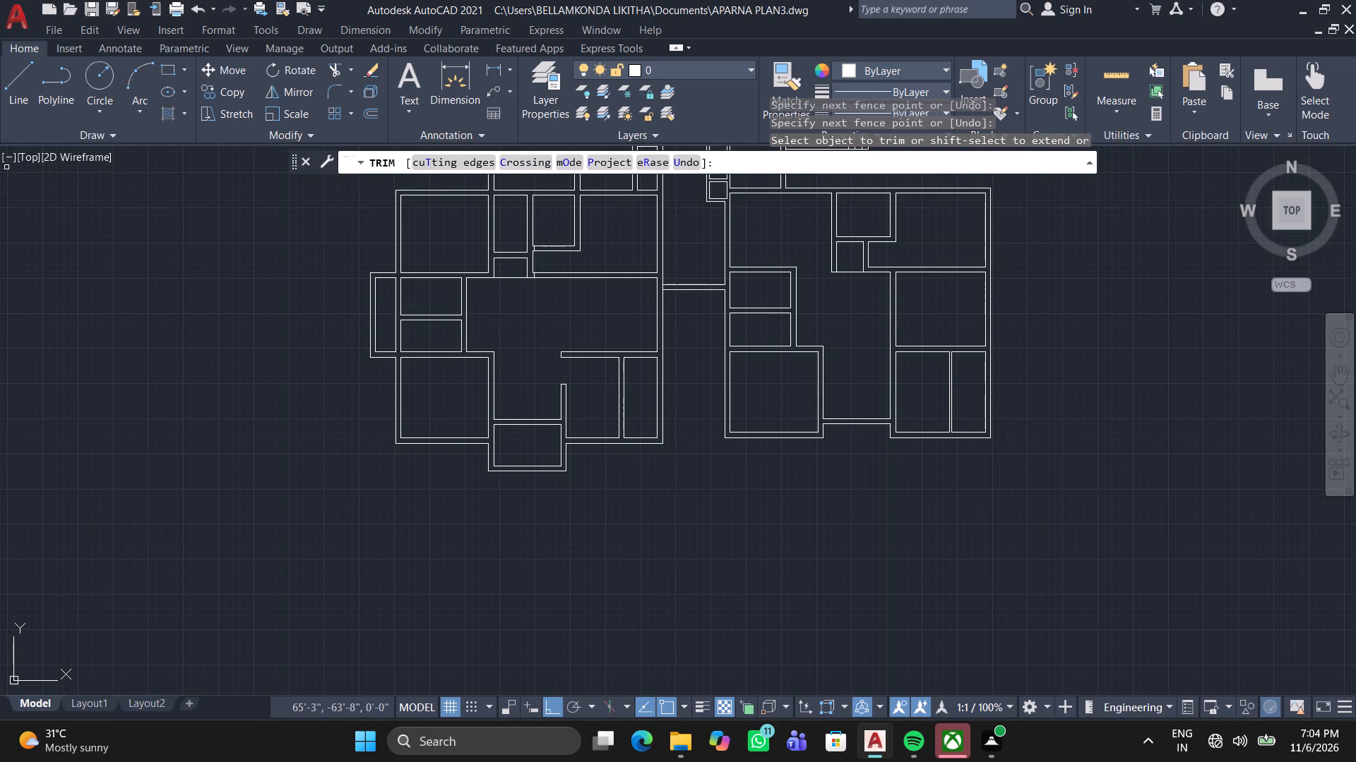
click(22, 106)
scroll(883, 437, up, 4)
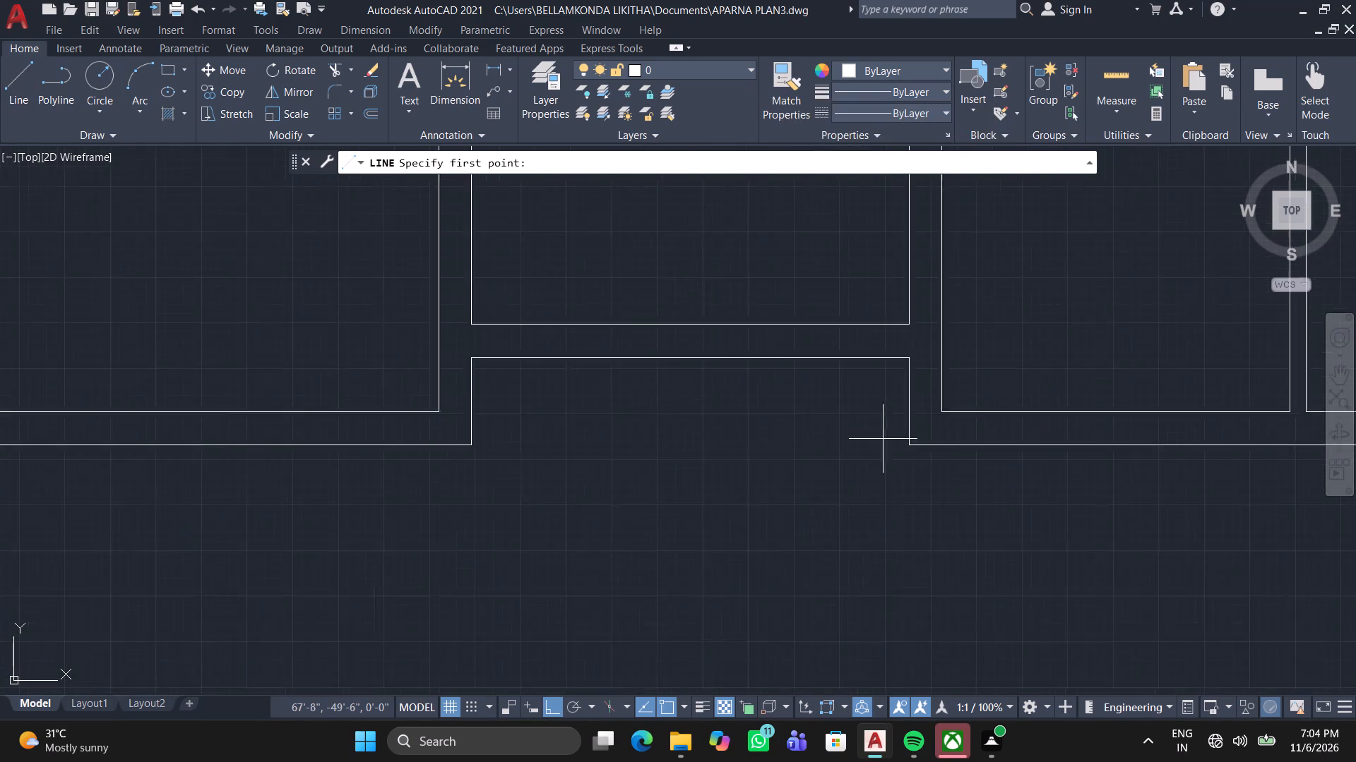
scroll(883, 439, up, 1)
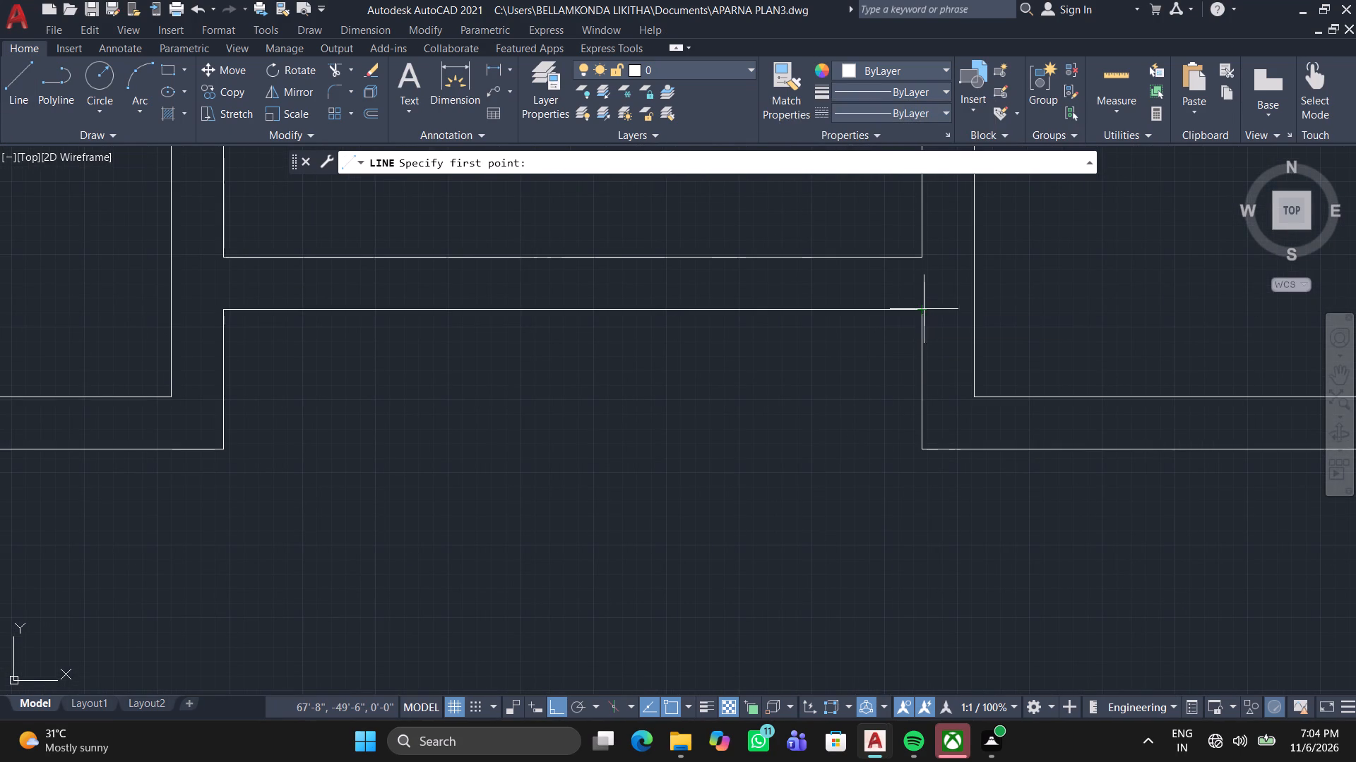
click(923, 308)
middle_drag(929, 492, 876, 349)
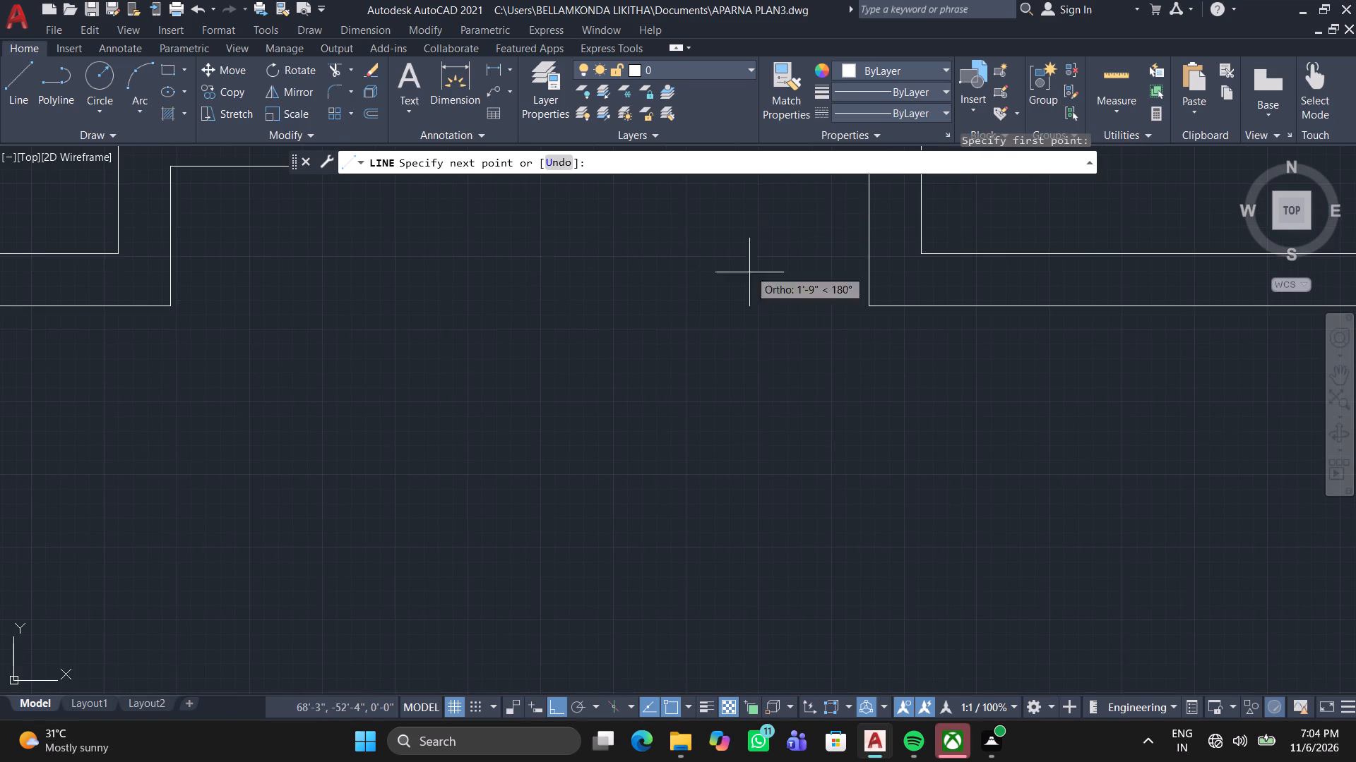
key(6)
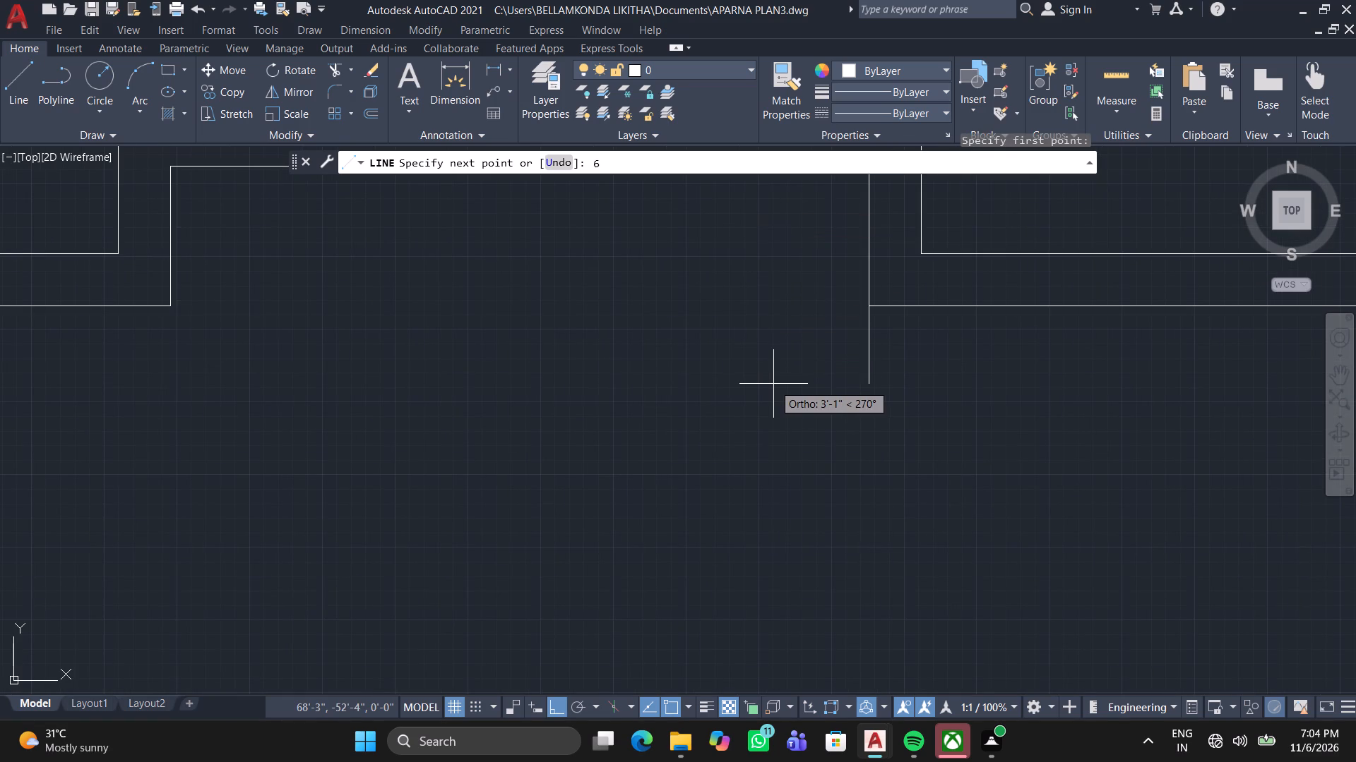
text('2)
key(Return)
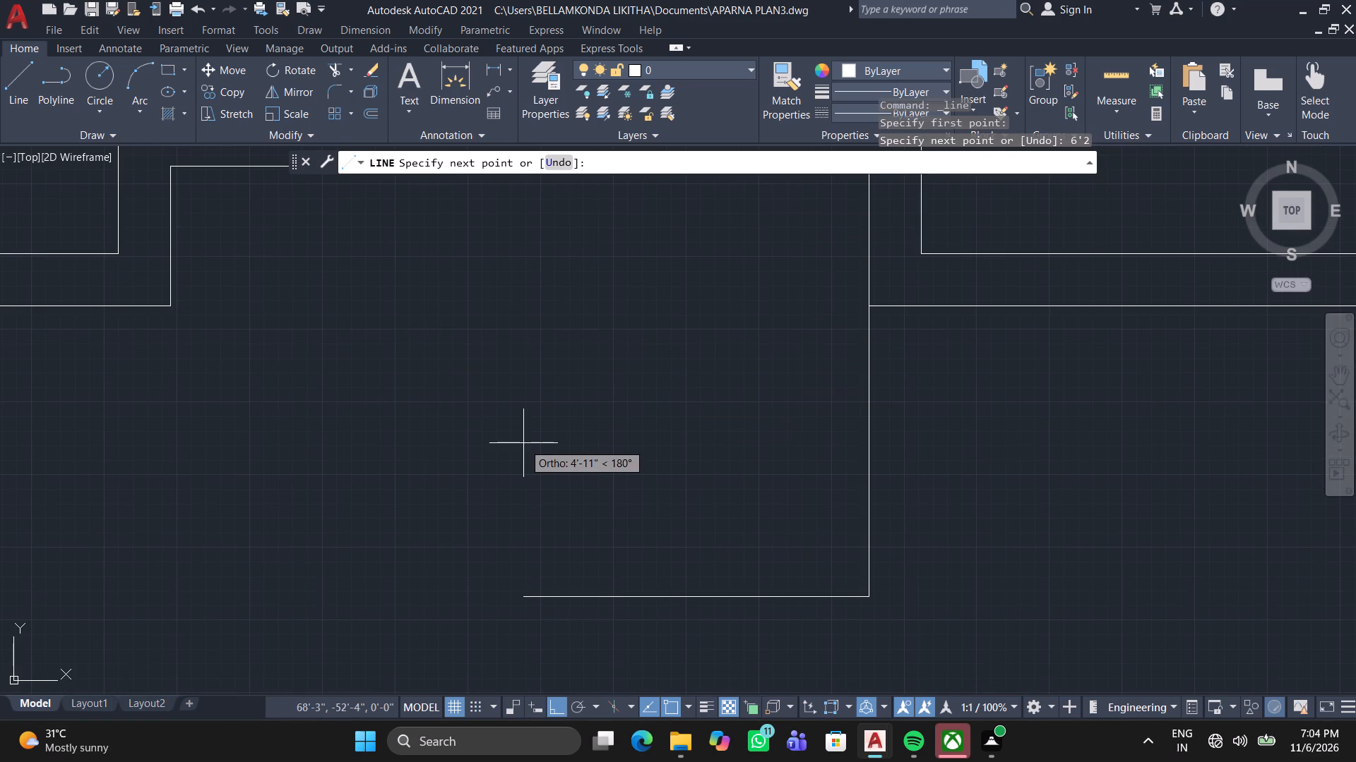
key(Escape)
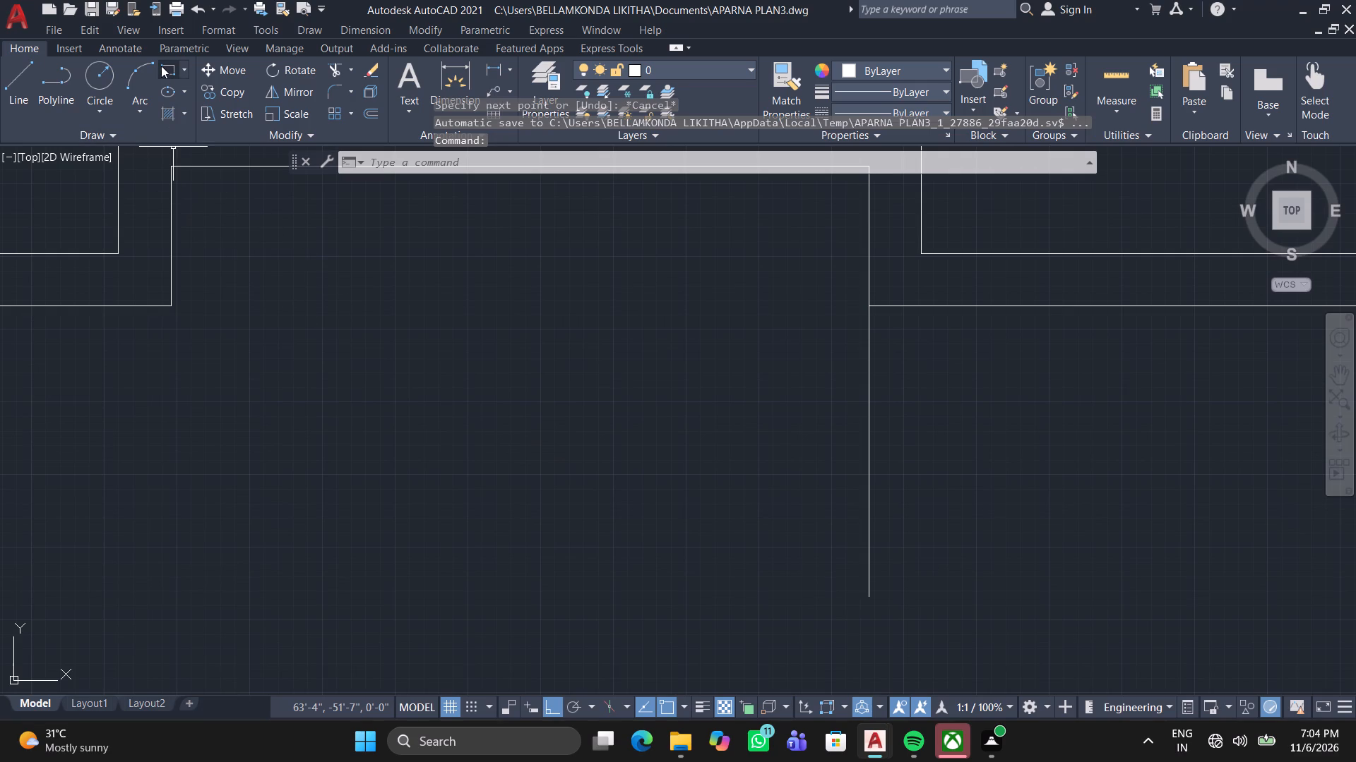
Draw a rectangle from the recess's upper-left corner to the lower end of the 6'2" vertical line.
click(161, 66)
middle_drag(404, 368, 402, 380)
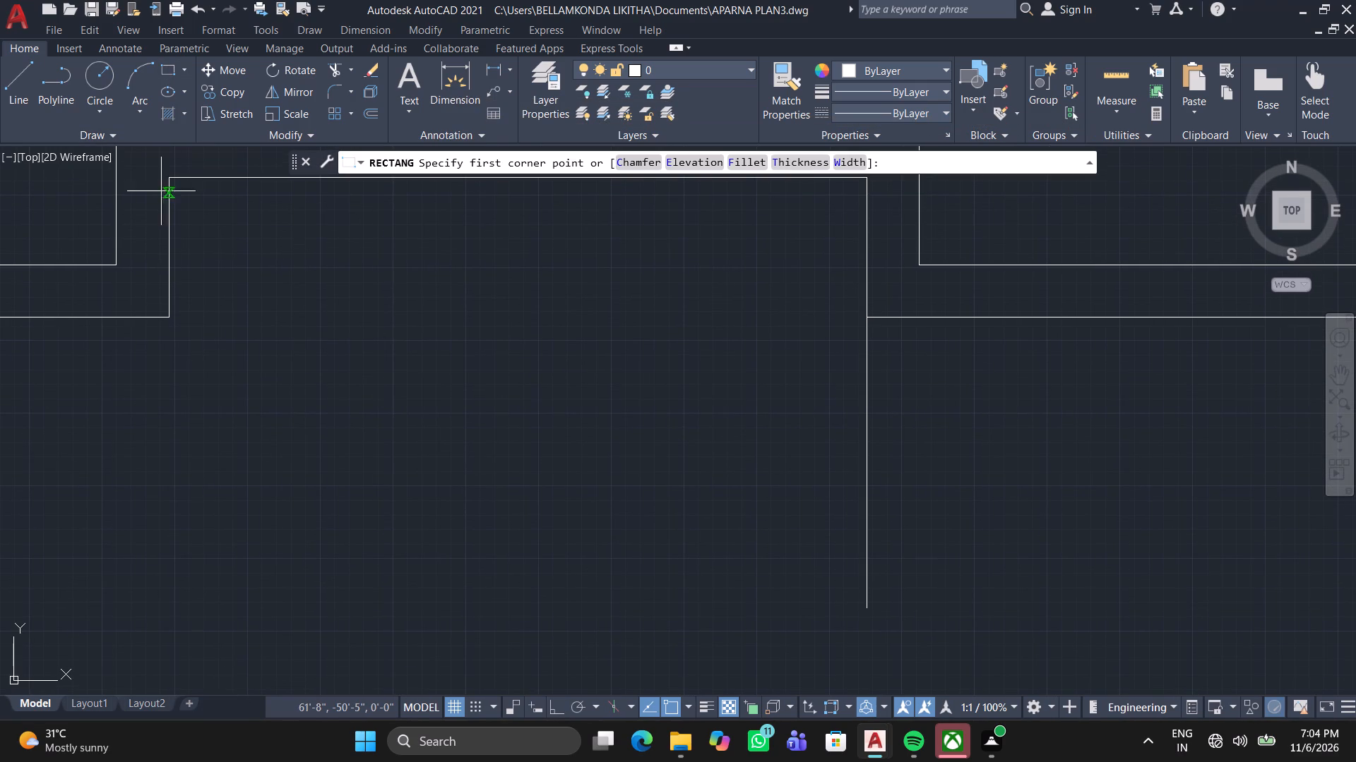
click(165, 174)
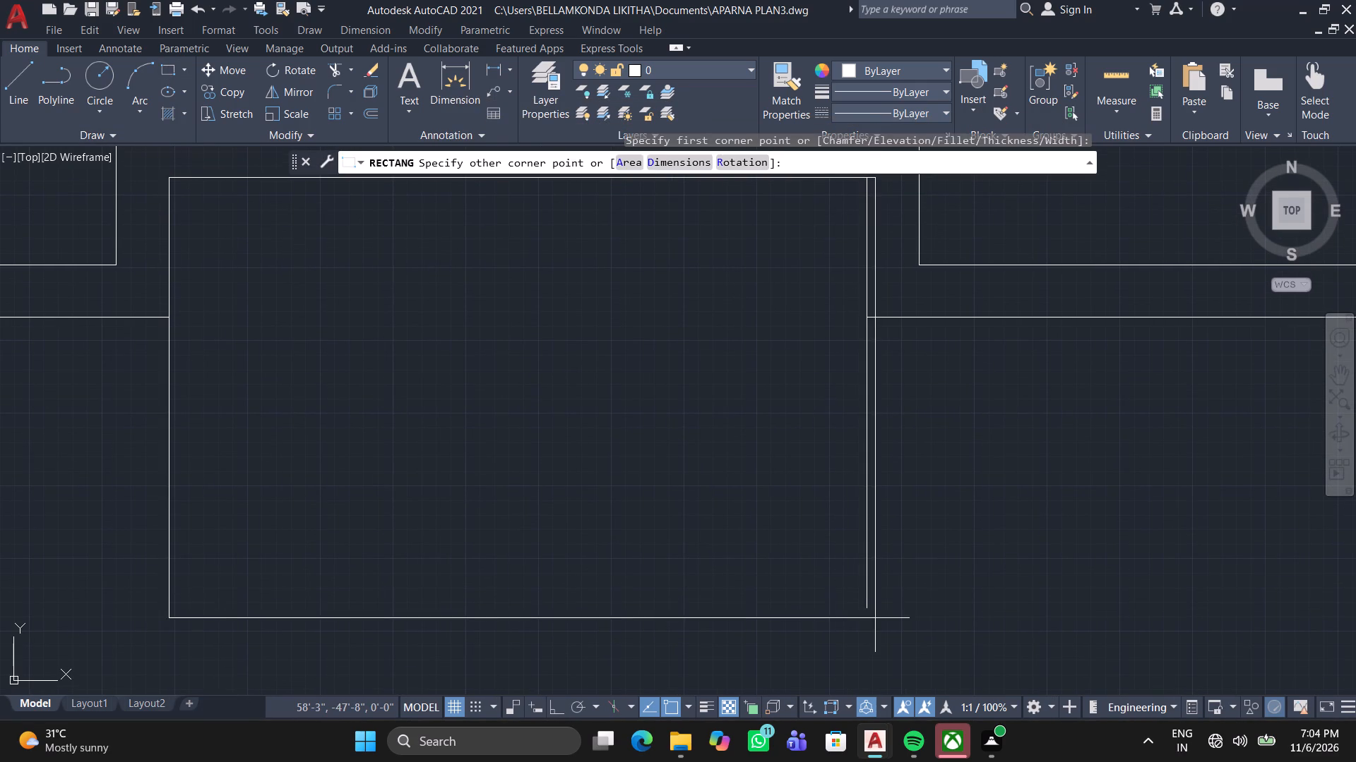
click(869, 607)
scroll(612, 576, down, 2)
middle_click(612, 577)
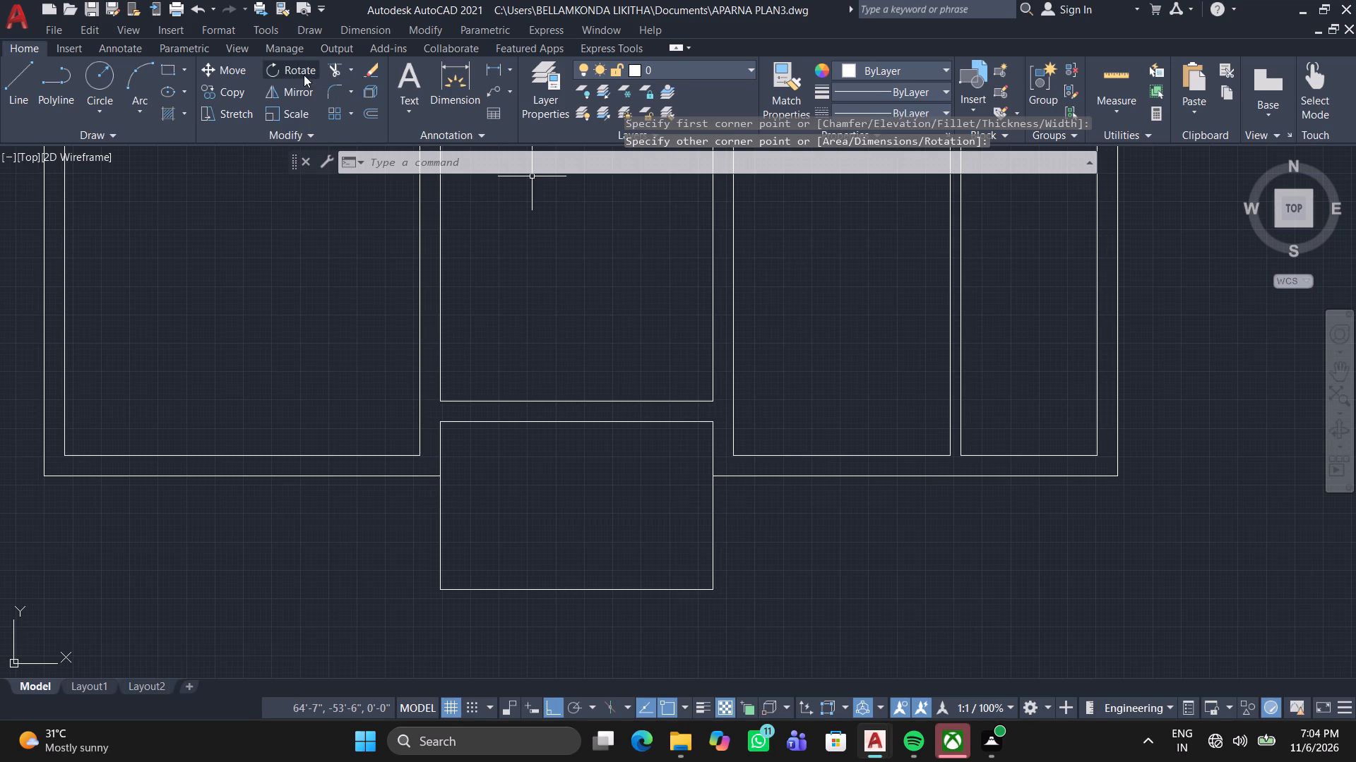
Offset the recess rectangle outward by 9" to form its surrounding wall.
click(371, 108)
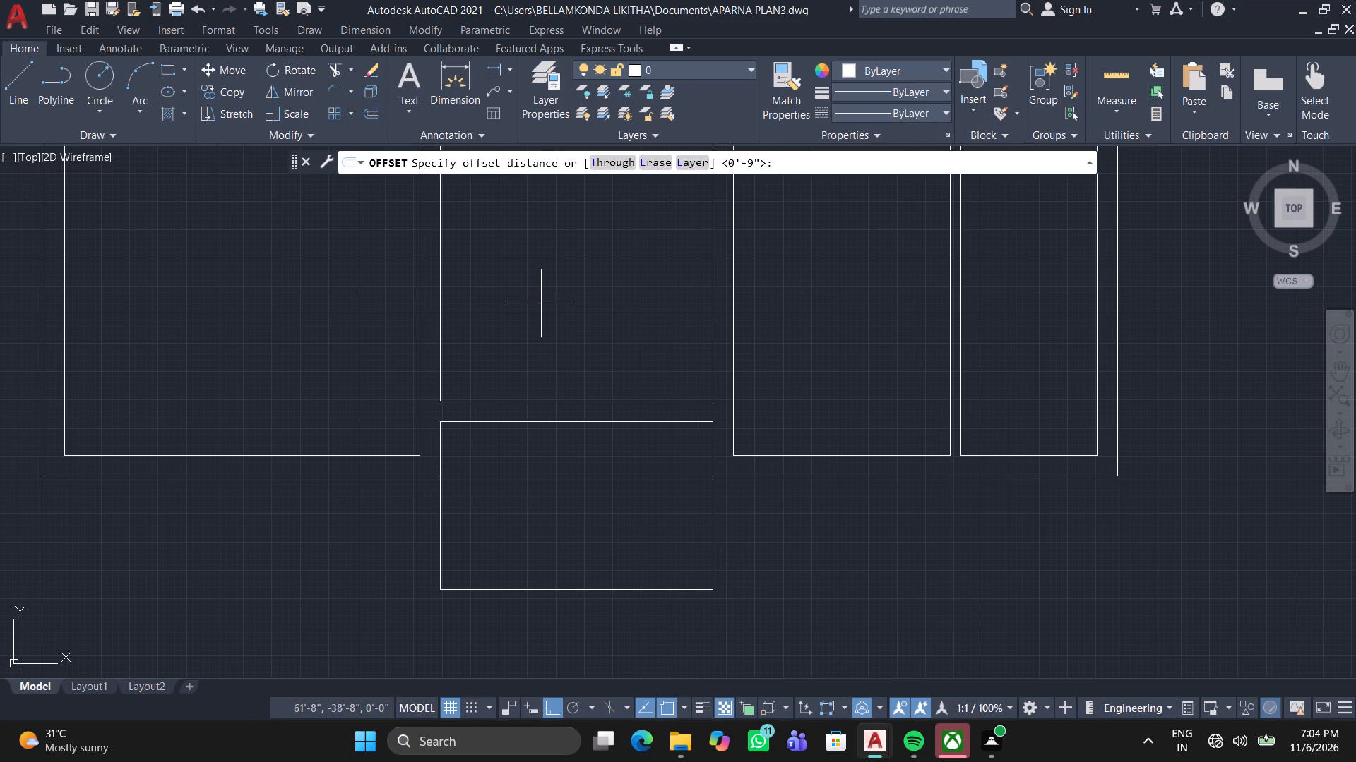
key(space)
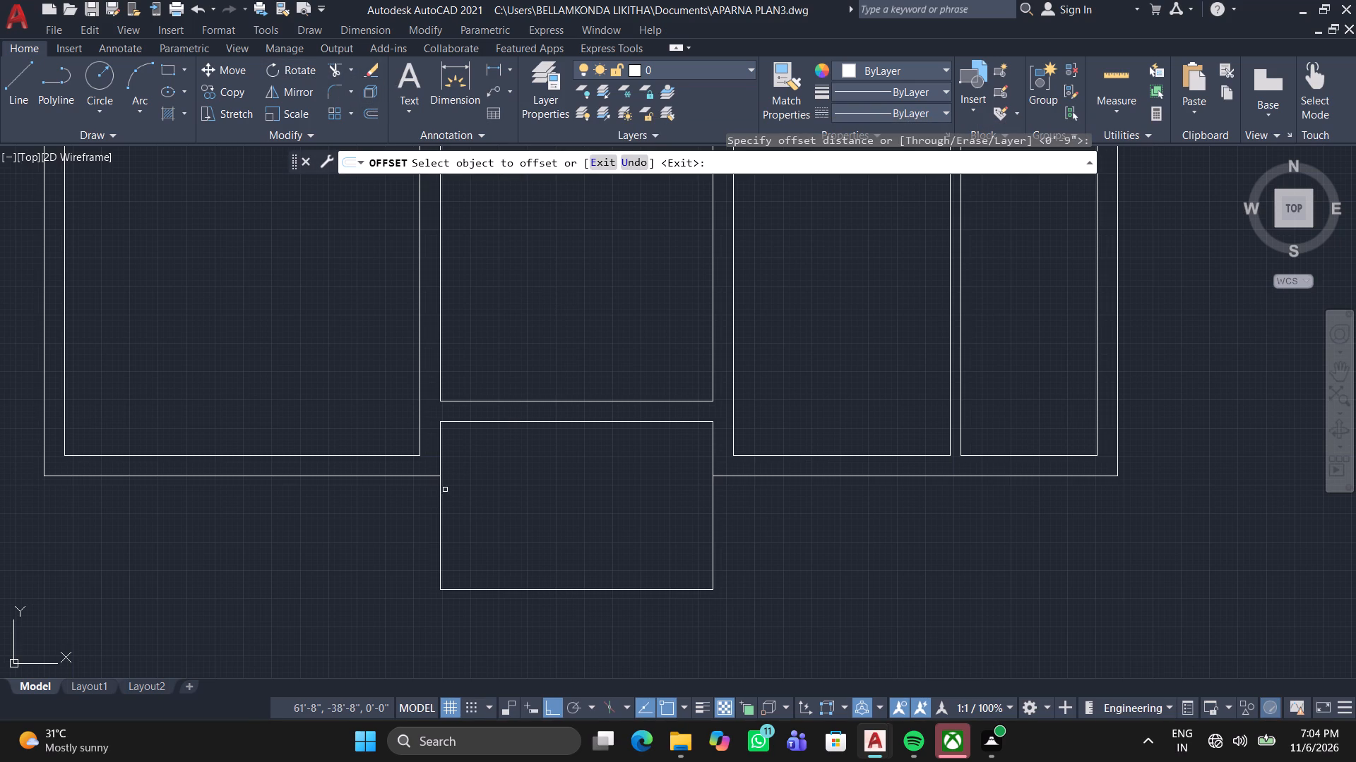
click(441, 506)
click(340, 536)
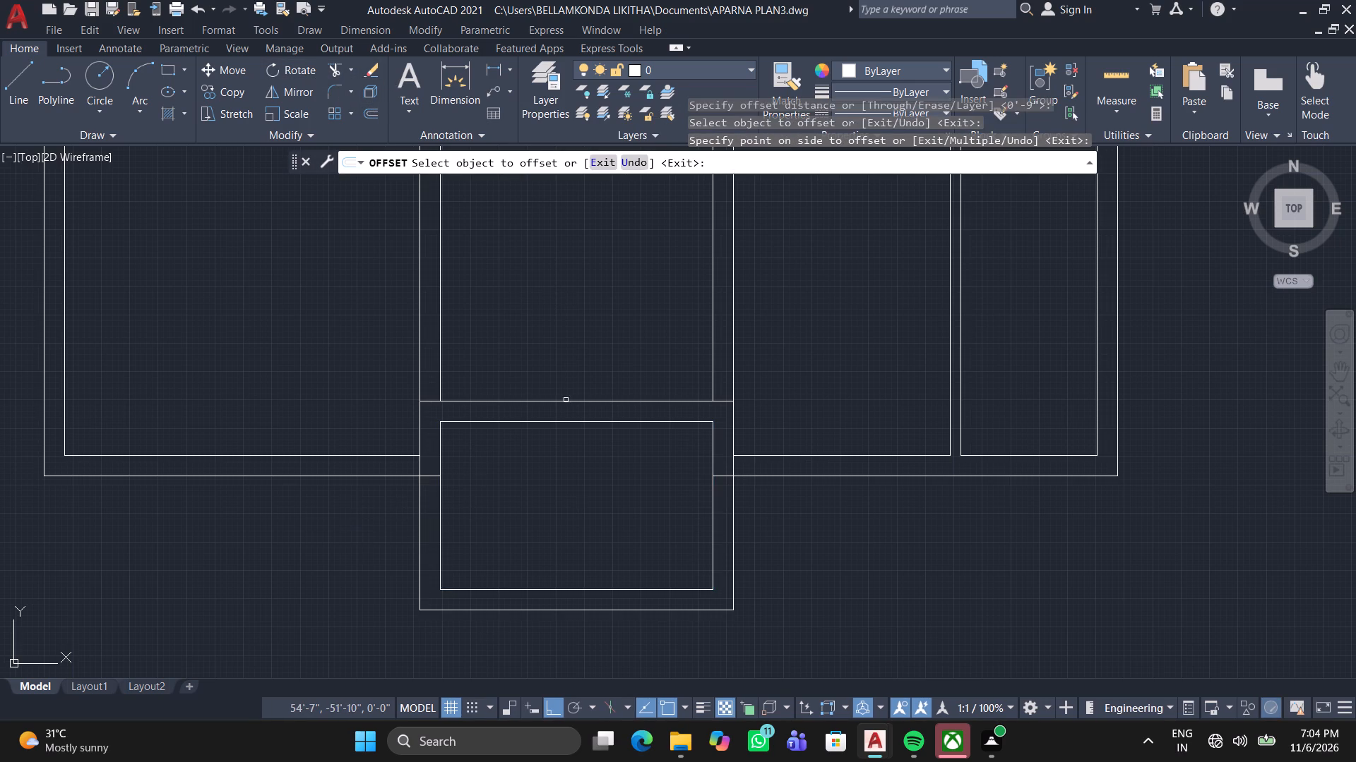
scroll(567, 391, down, 1)
key(Escape)
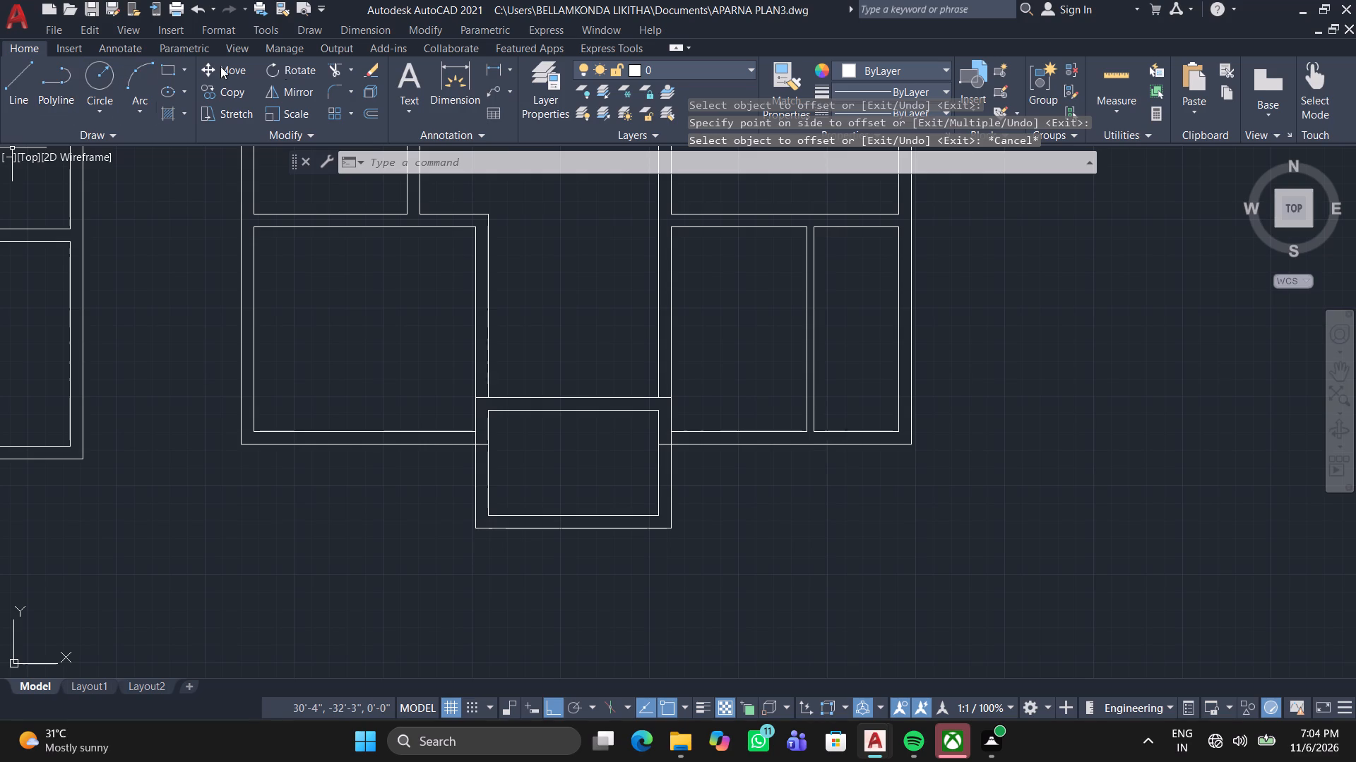
Trim the outer rectangle's top-edge stub and the crossing lines at the bottom-wall junction along the projecting room's left wall.
click(338, 68)
scroll(494, 356, up, 3)
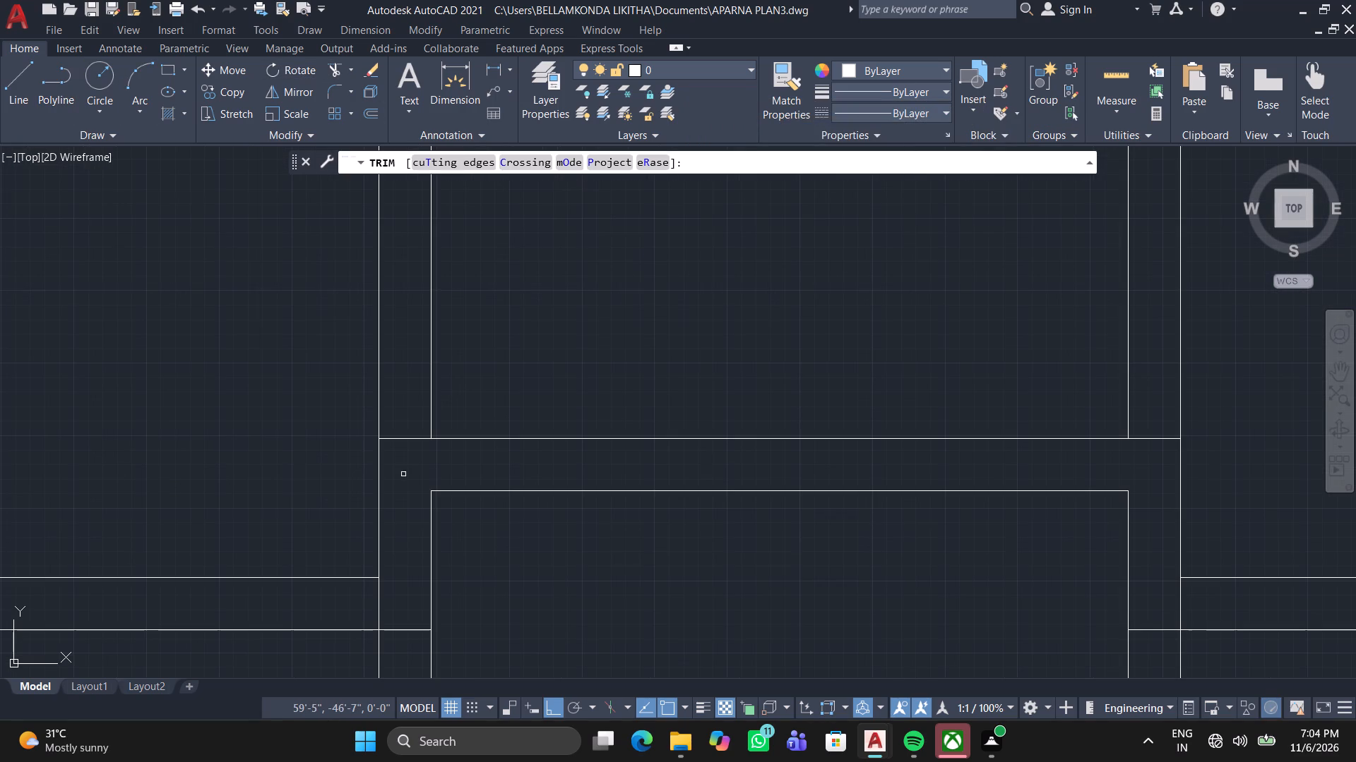
click(402, 459)
click(406, 400)
middle_drag(414, 466, 448, 292)
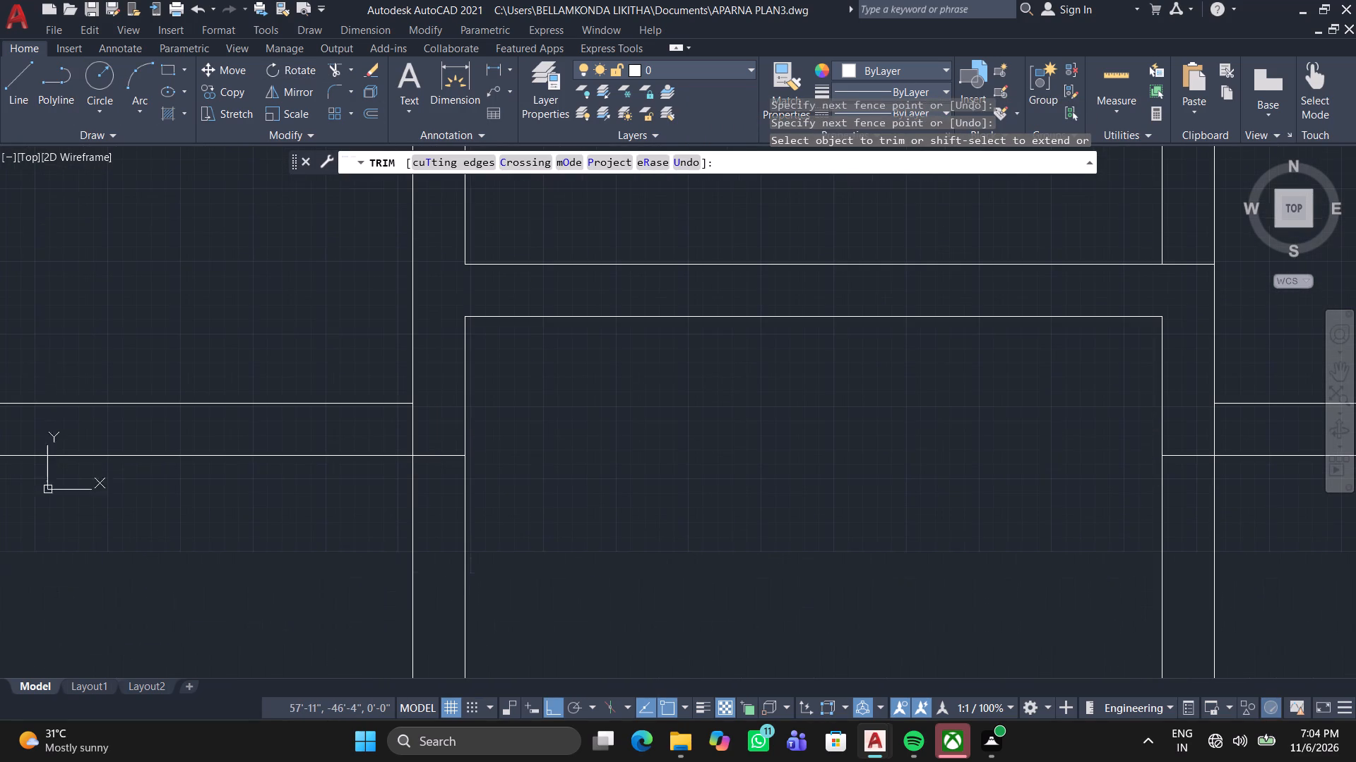
click(438, 470)
click(391, 441)
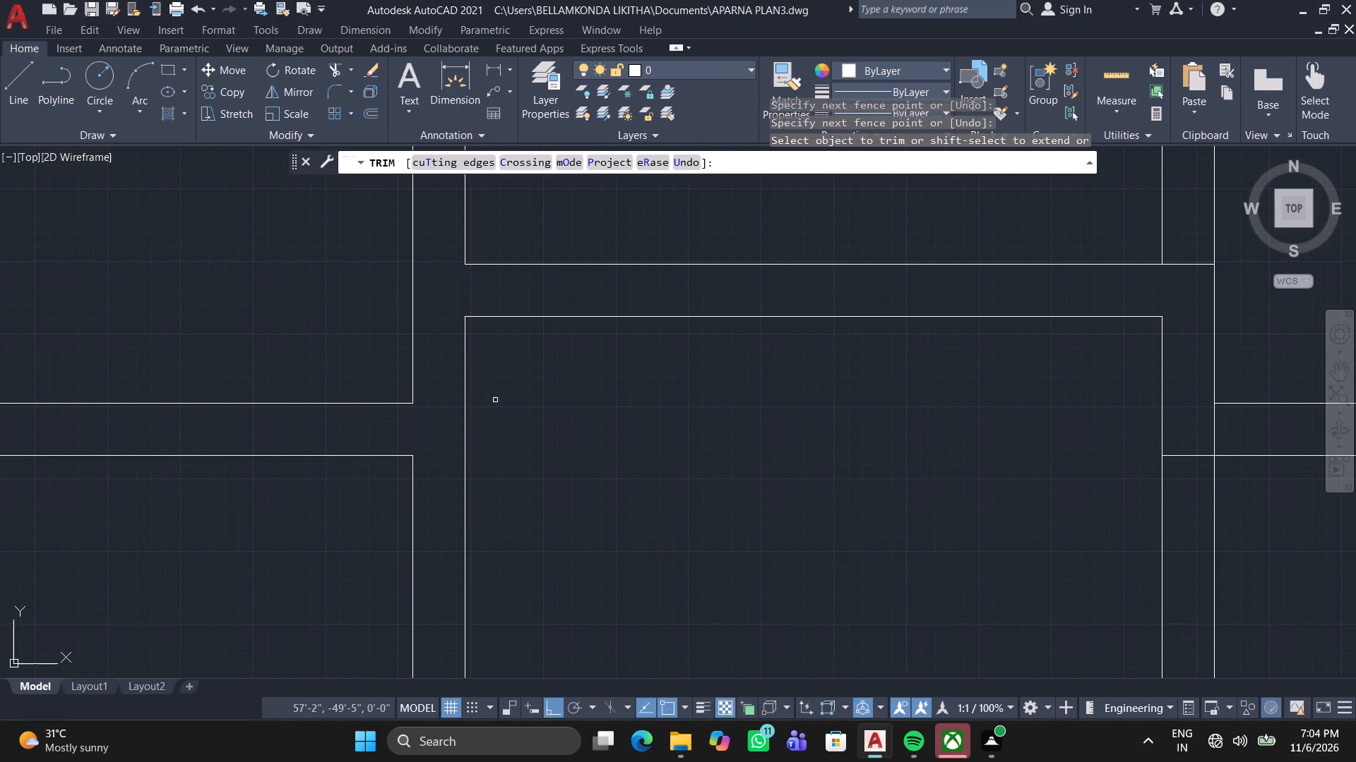
Trim the bottom wall's outer line overrun and the outer rectangle's top-edge stub inside the projecting room's right wall.
middle_drag(497, 399, 500, 337)
scroll(497, 394, down, 2)
middle_drag(787, 344, 769, 437)
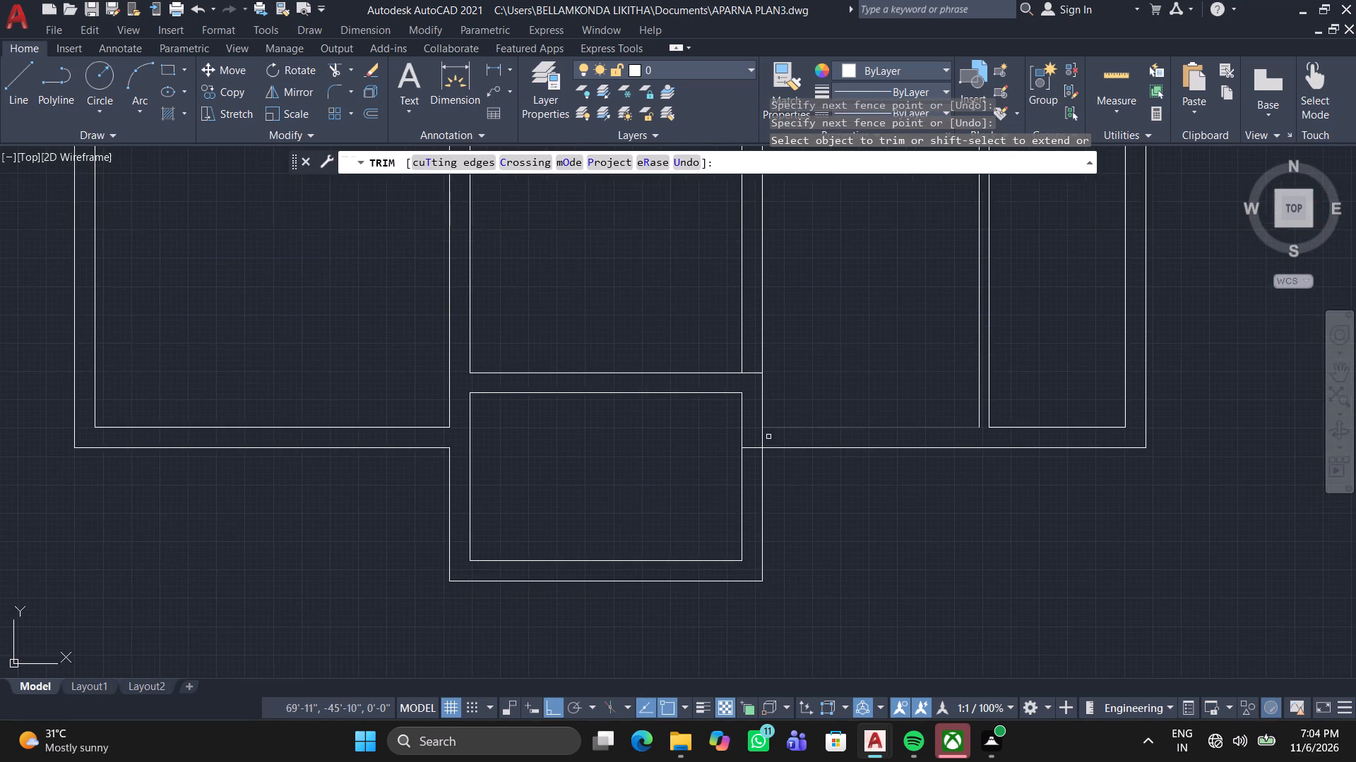
scroll(773, 461, up, 3)
click(696, 448)
click(693, 338)
scroll(691, 338, down, 2)
middle_drag(691, 339, 690, 445)
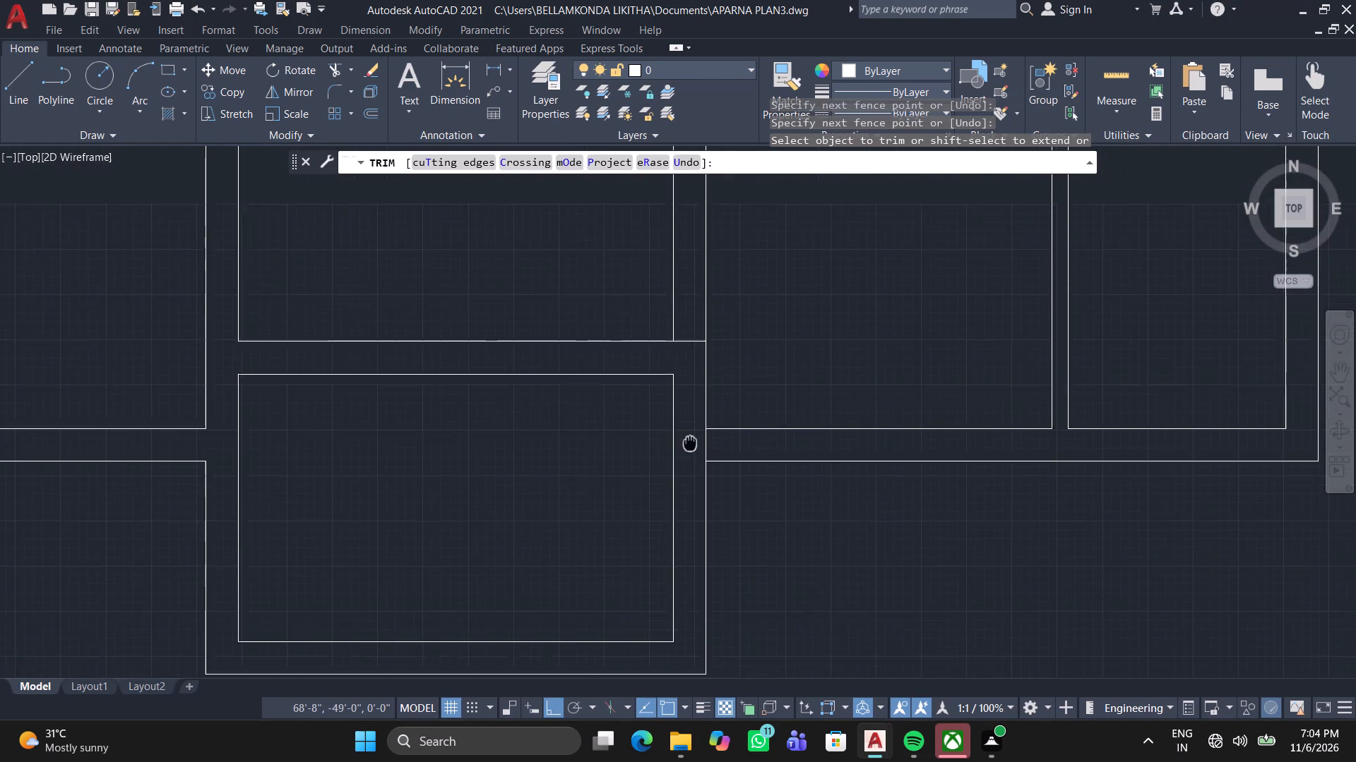
middle_drag(690, 445, 690, 456)
scroll(682, 367, up, 3)
click(688, 387)
click(689, 336)
scroll(679, 359, down, 3)
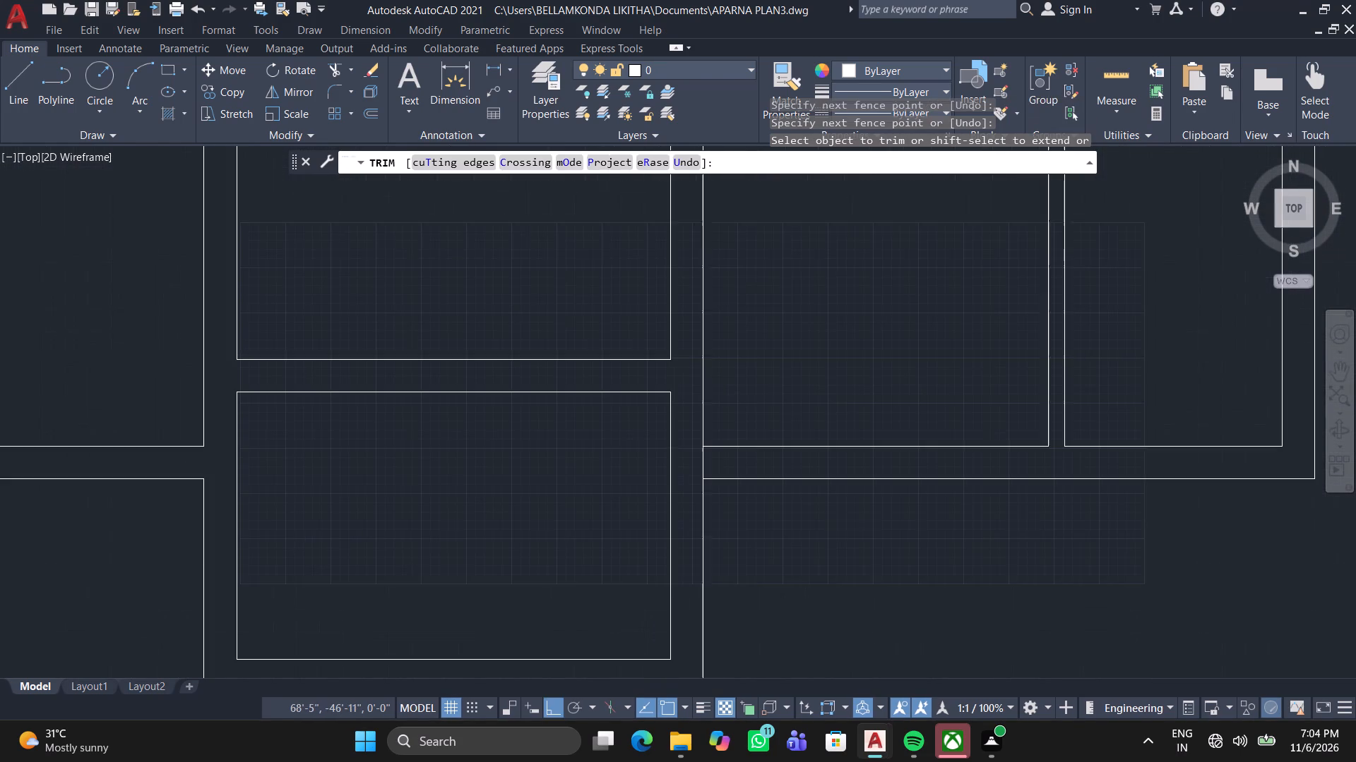
middle_drag(571, 443, 622, 397)
scroll(621, 397, down, 2)
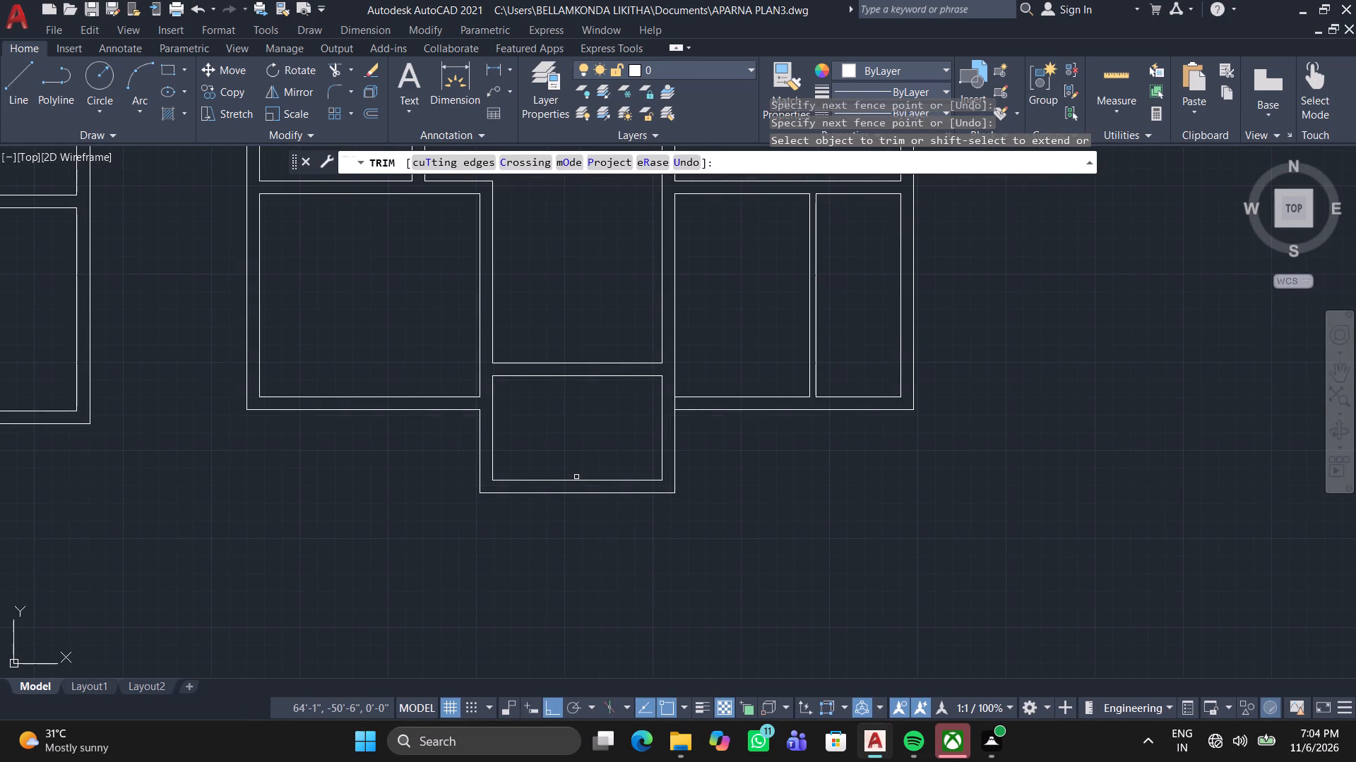
scroll(577, 480, down, 1)
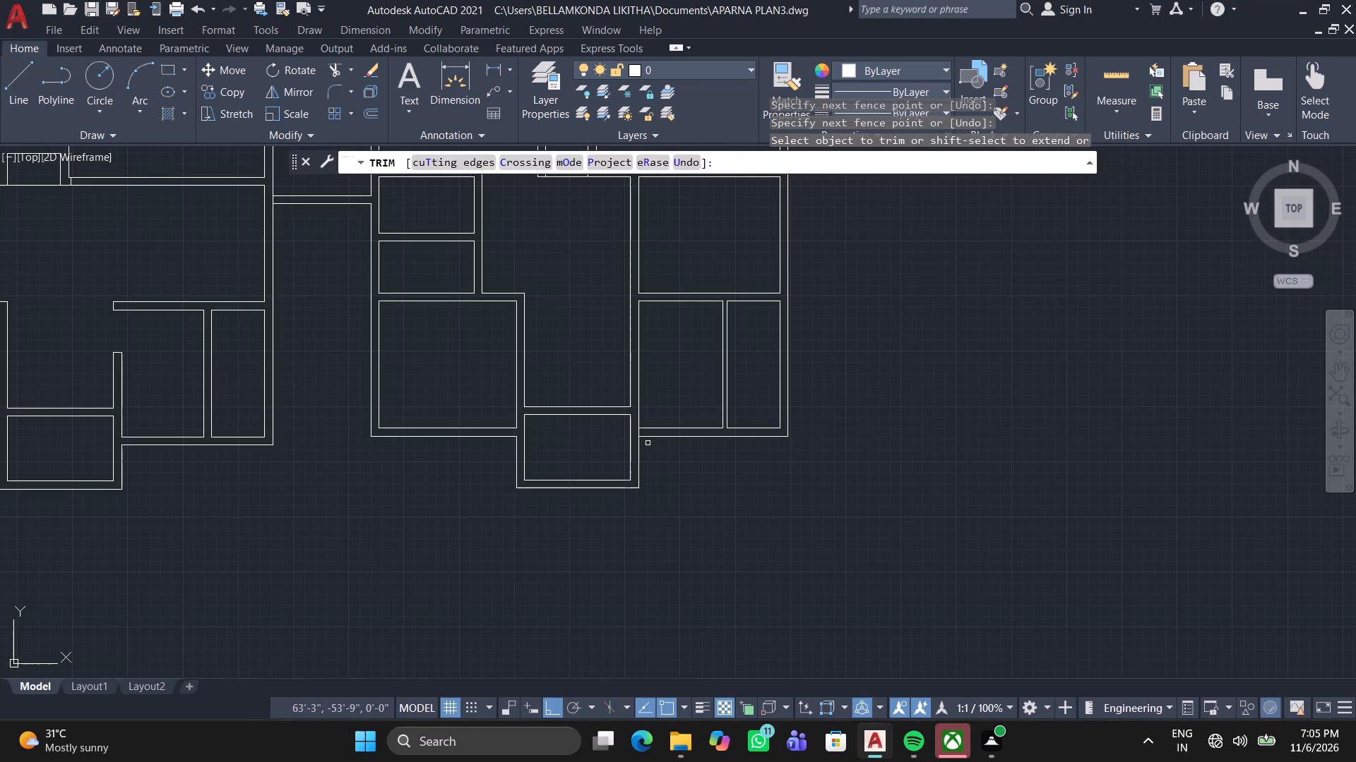
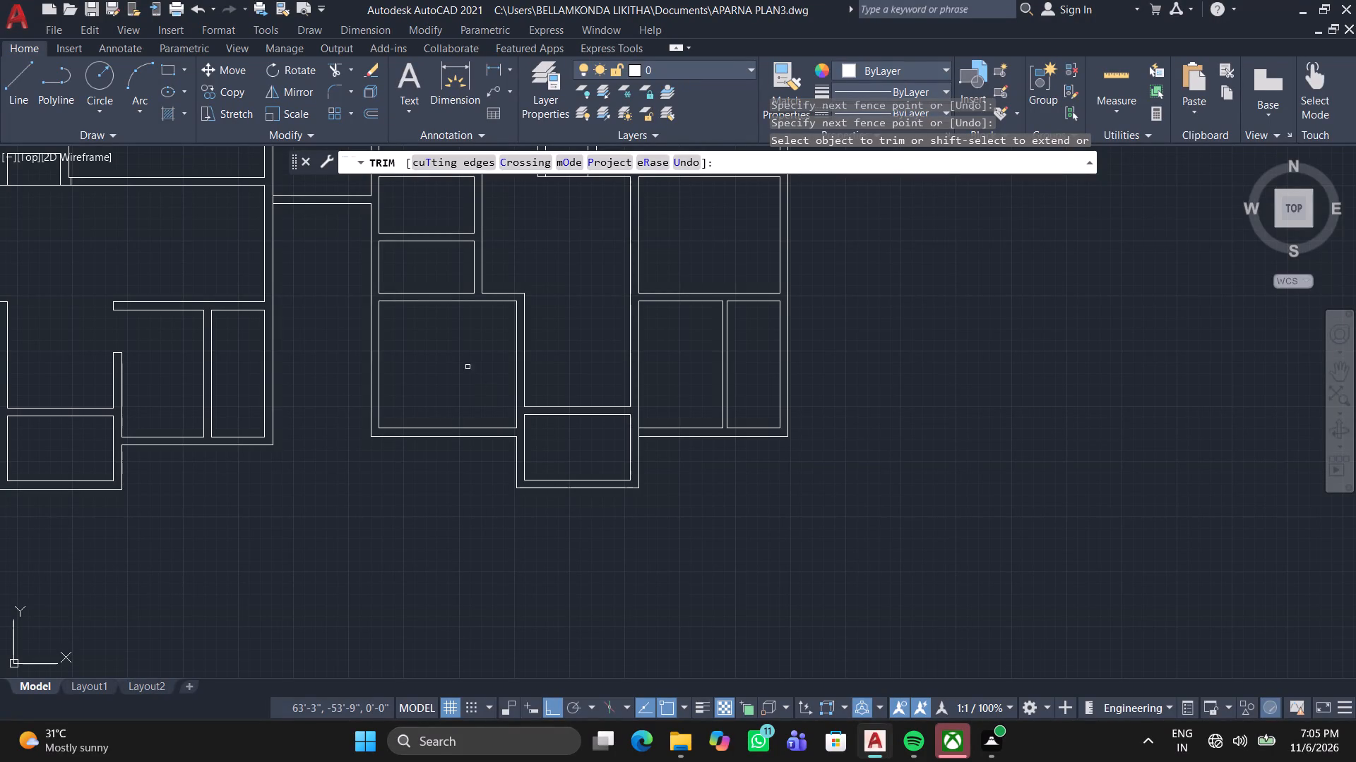
Draw a 3' vertical line up from the lower-right unit's top wall, aligned with the small top room's left inner edge.
middle_drag(466, 370, 595, 447)
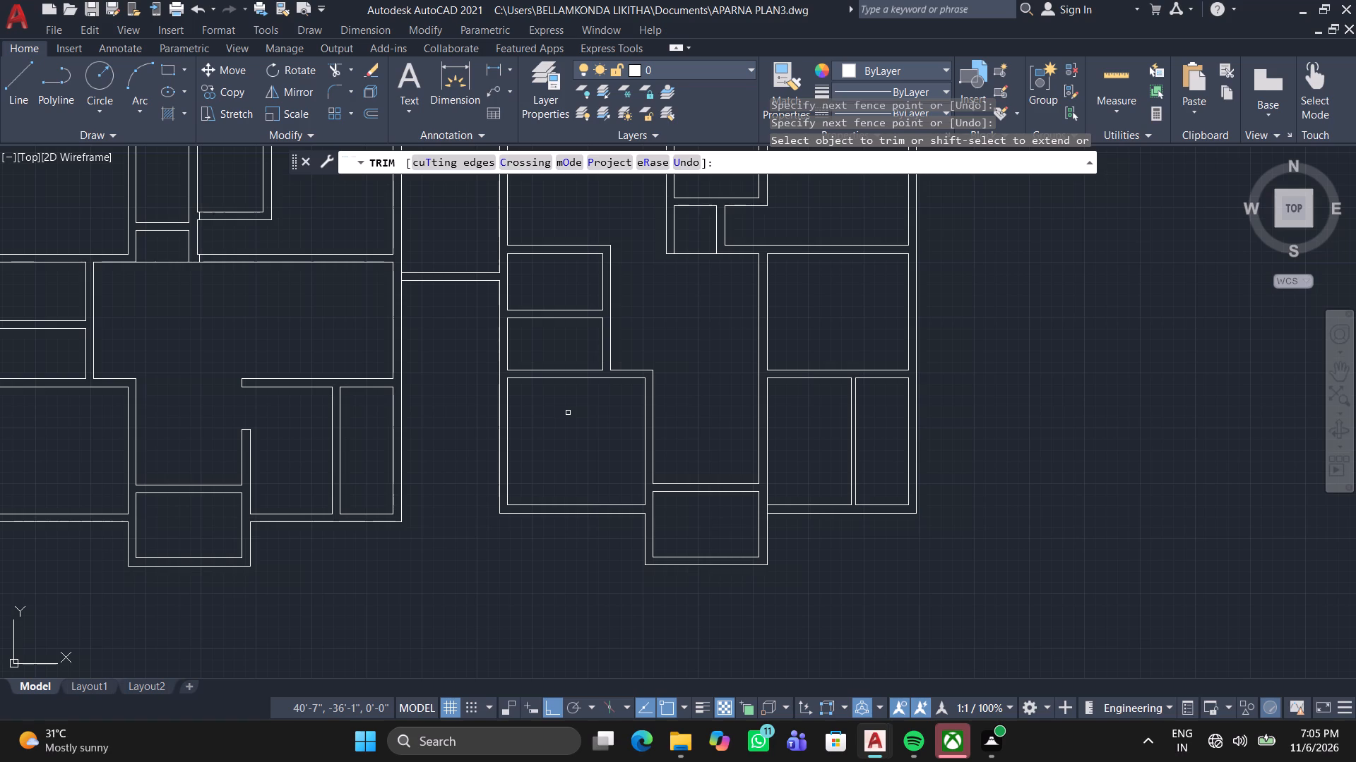
middle_drag(596, 432, 621, 515)
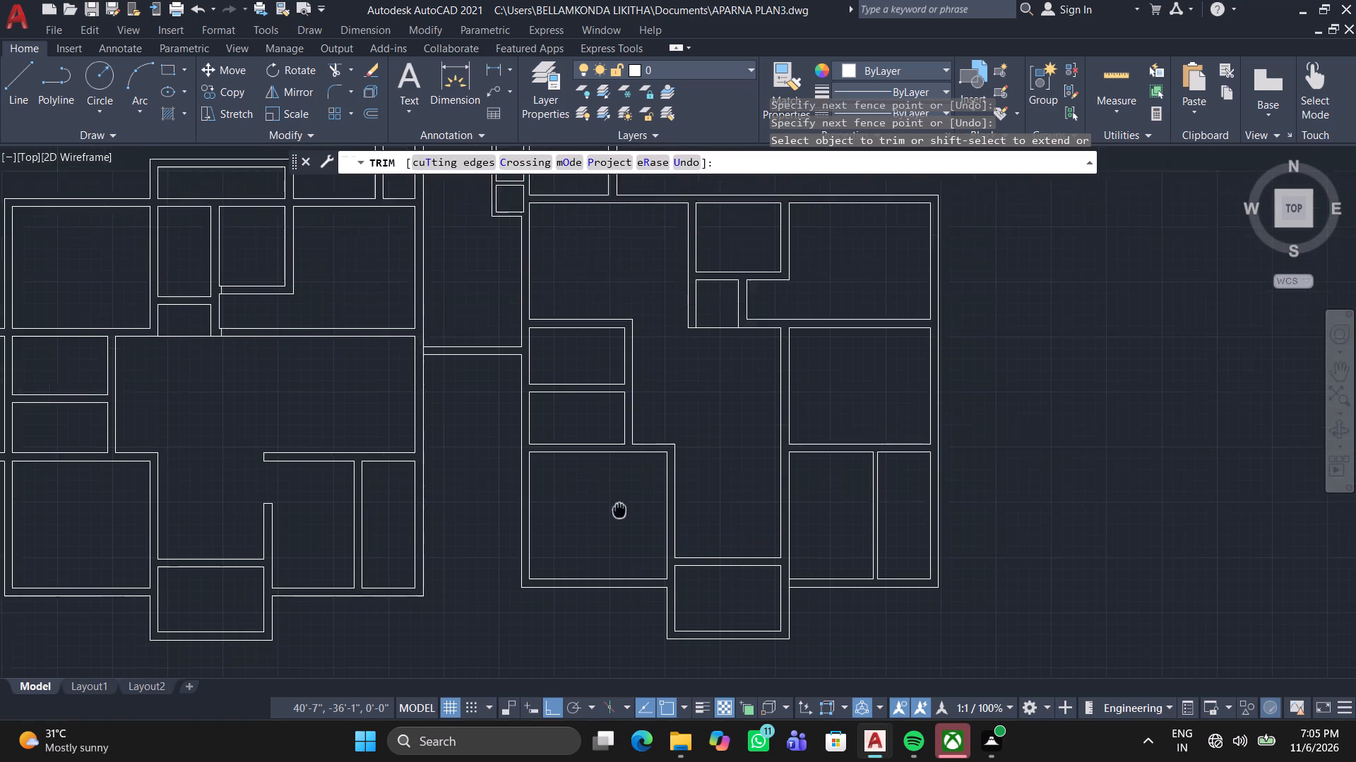
middle_drag(621, 515, 631, 547)
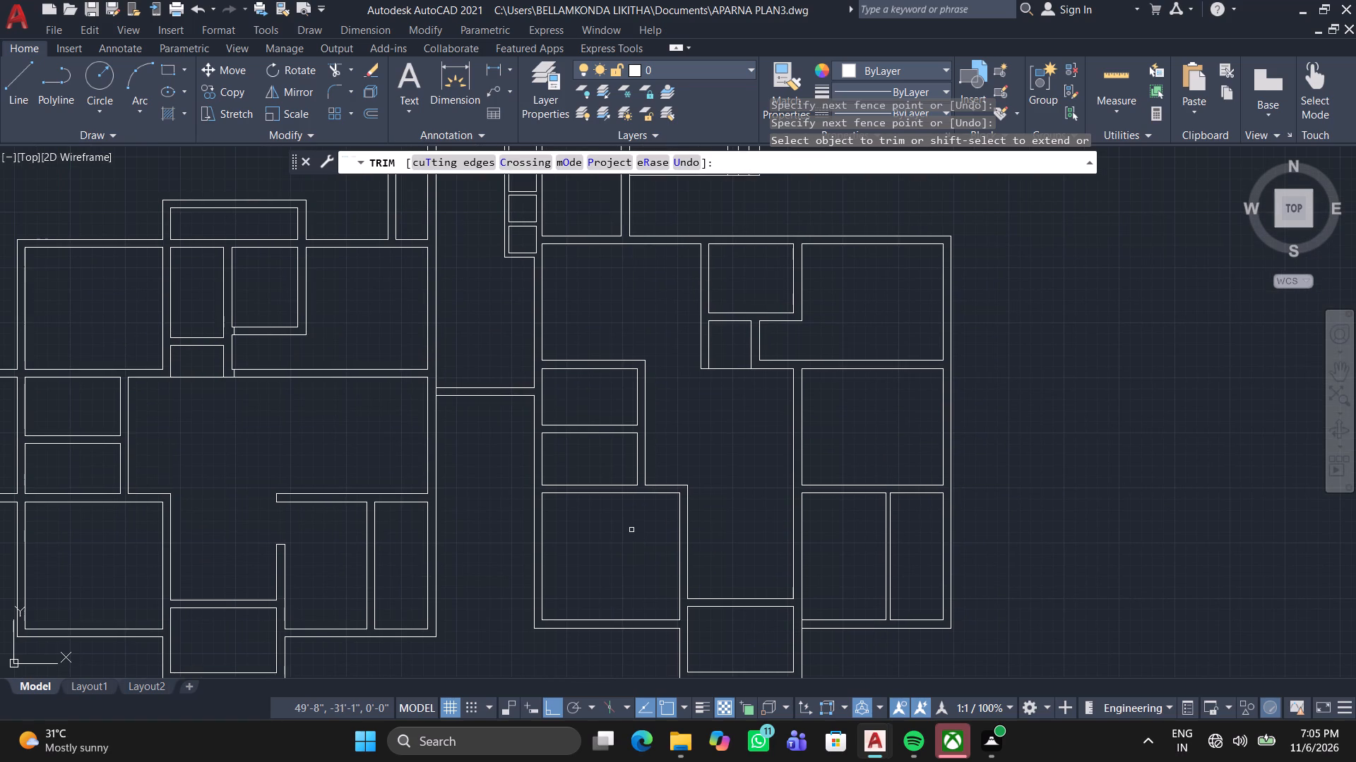
middle_drag(747, 443, 791, 554)
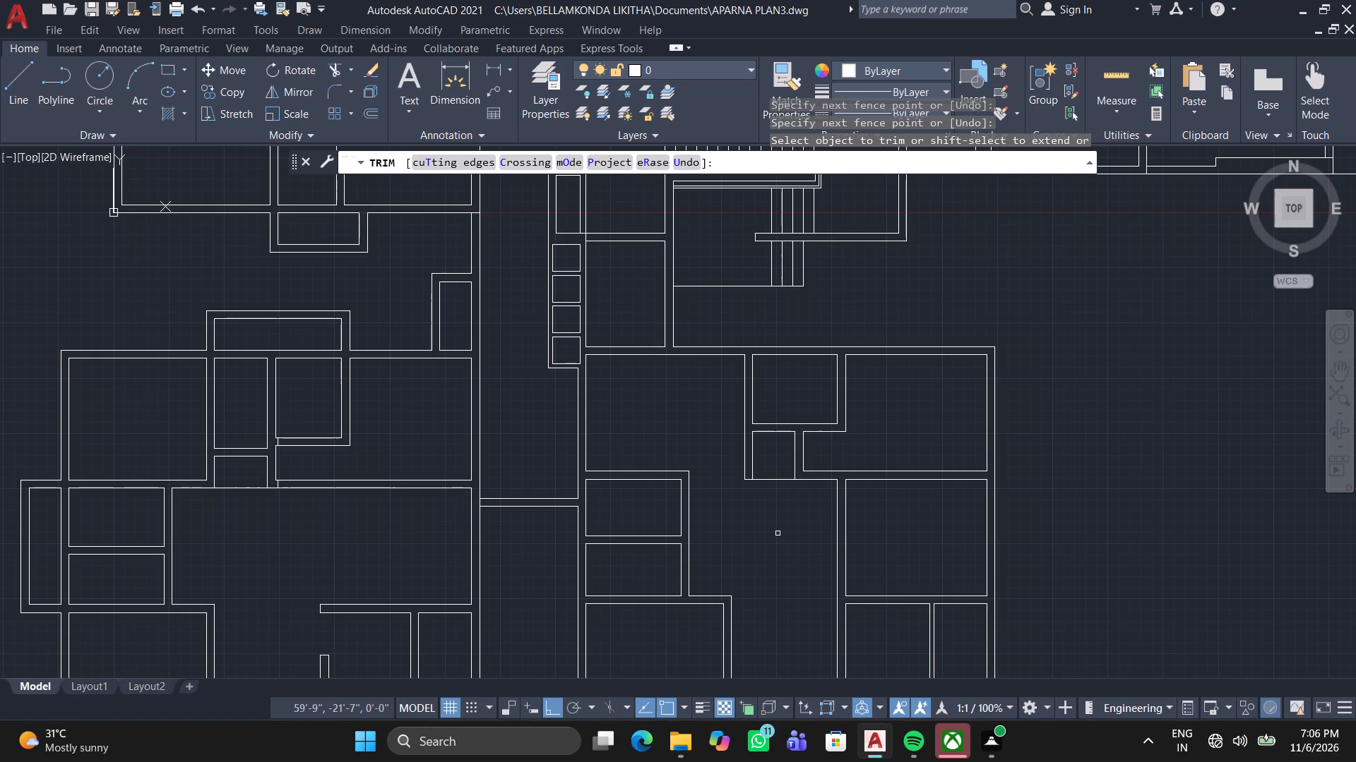
middle_drag(787, 452, 795, 495)
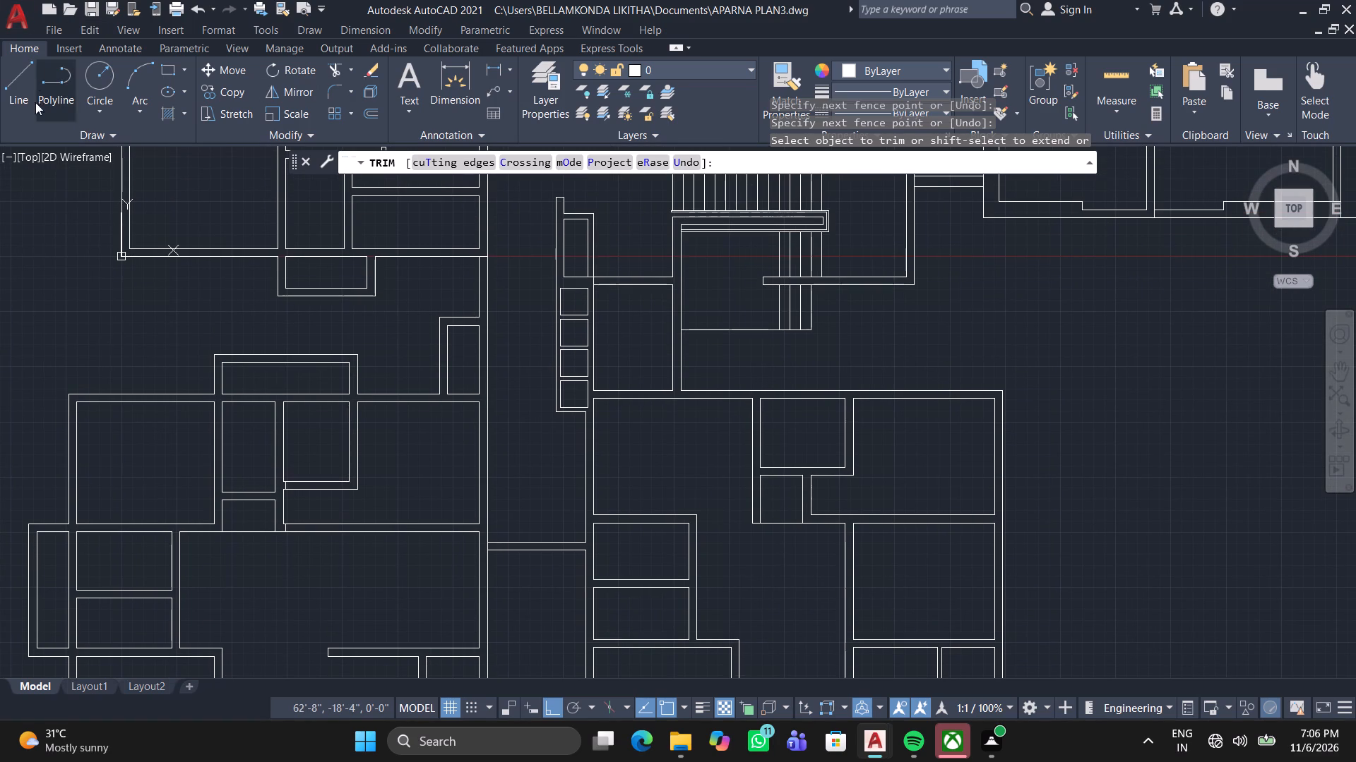
click(20, 102)
scroll(791, 250, up, 1)
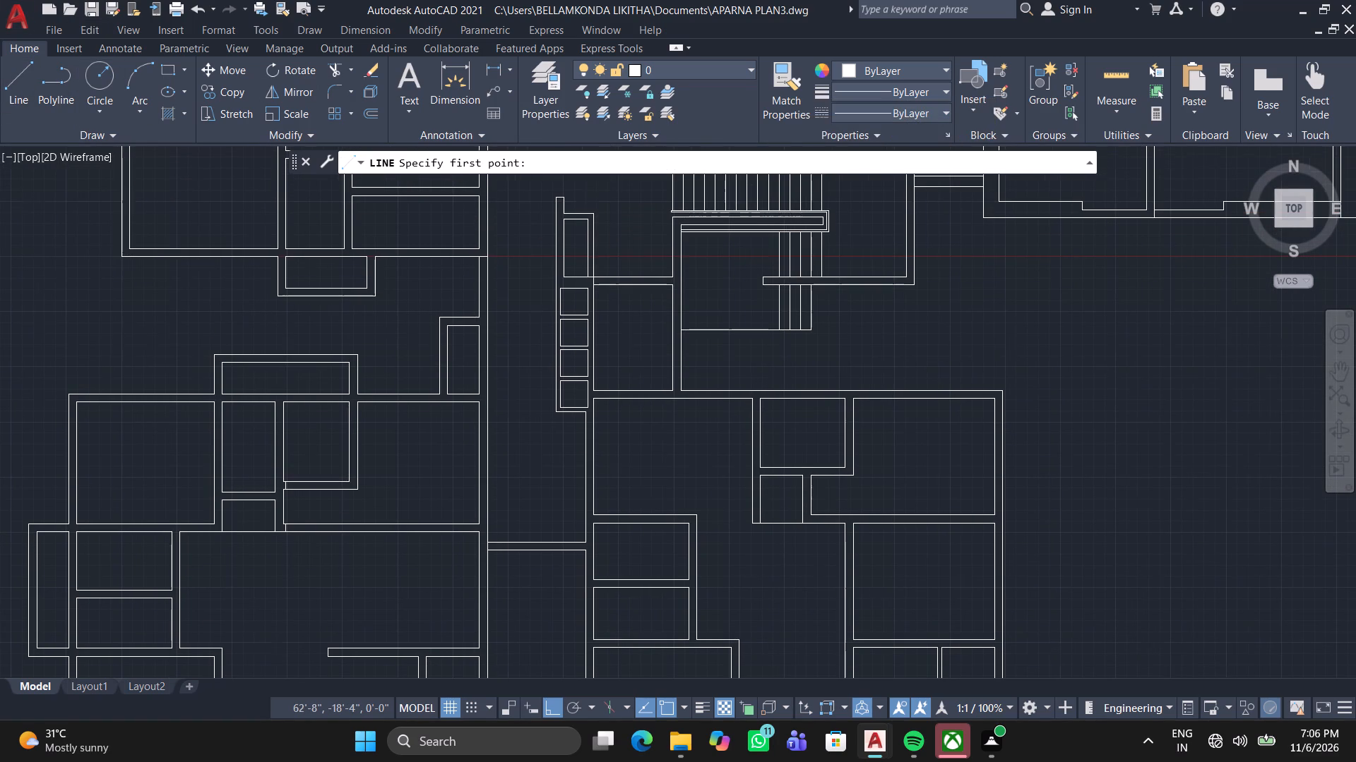
scroll(768, 492, up, 3)
scroll(642, 454, down, 1)
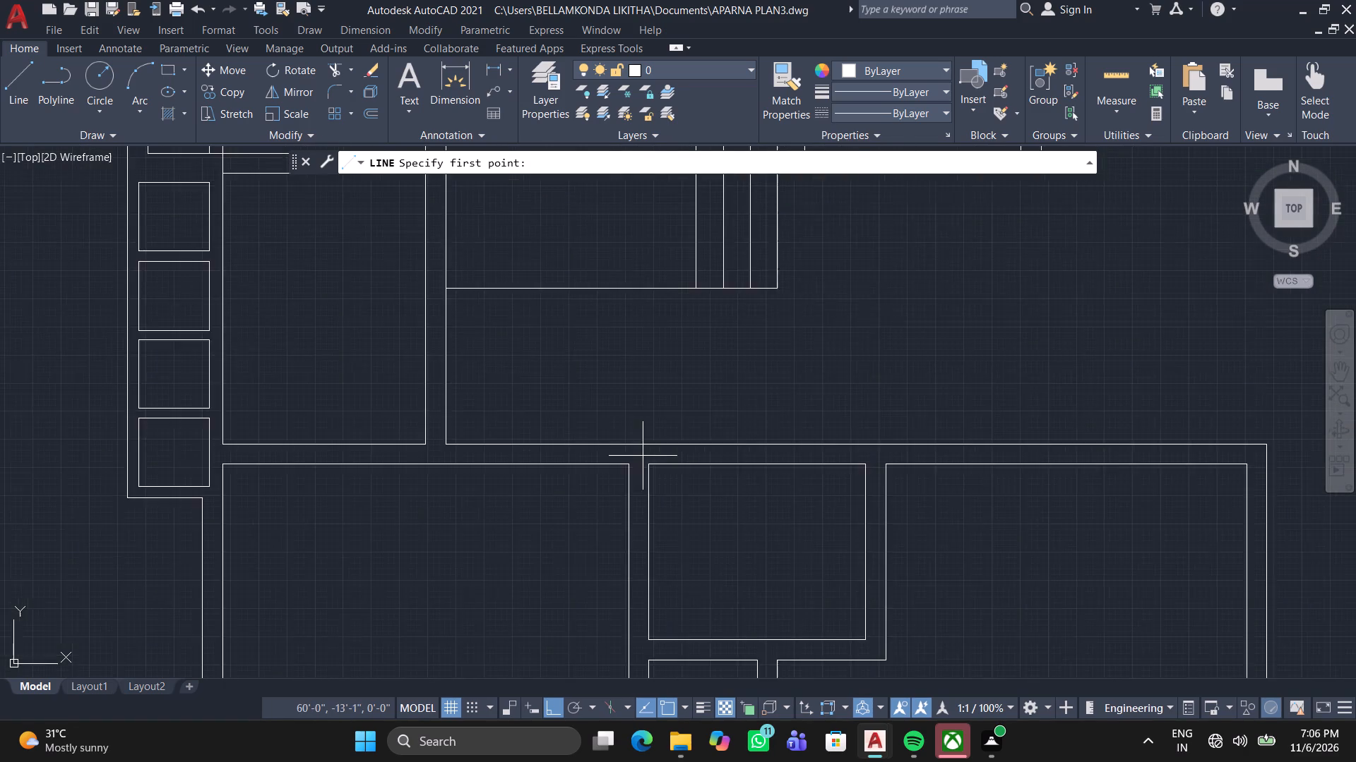
scroll(643, 456, down, 2)
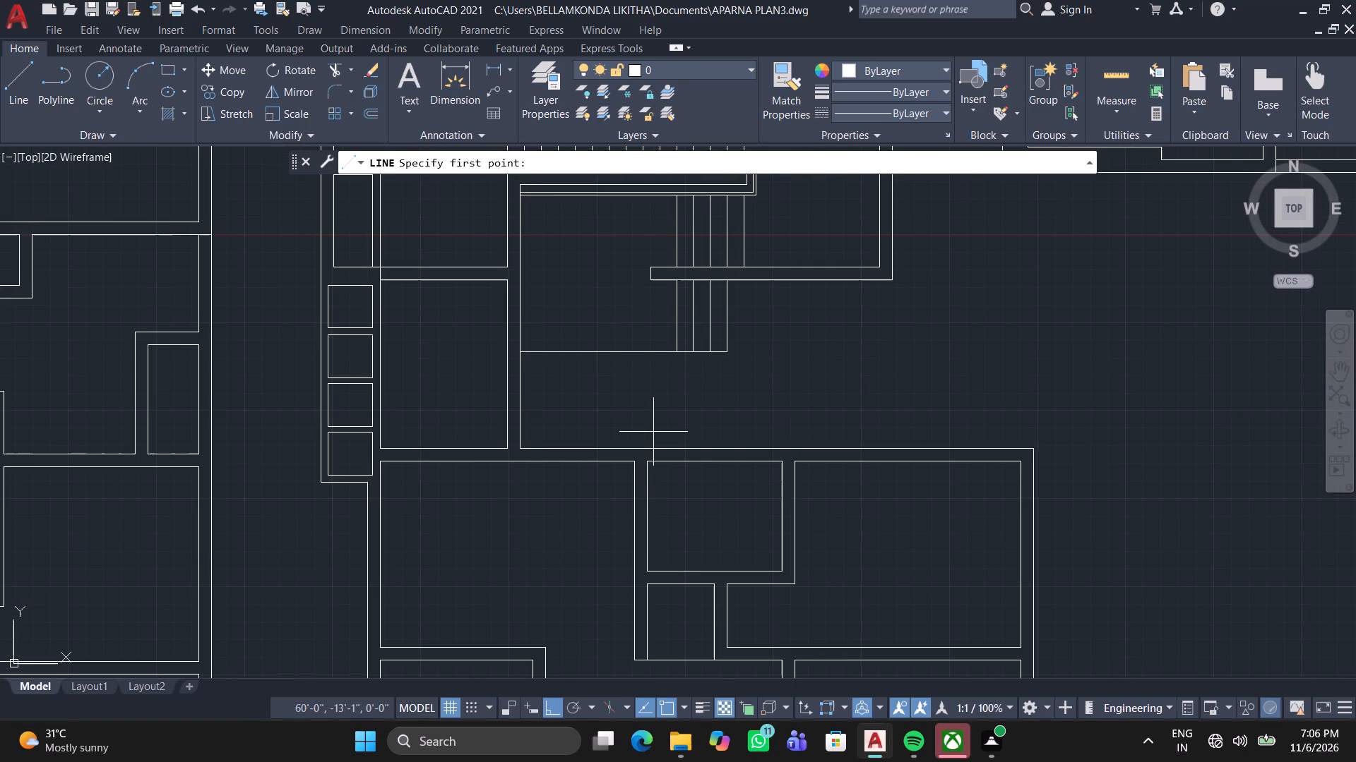
scroll(669, 432, up, 2)
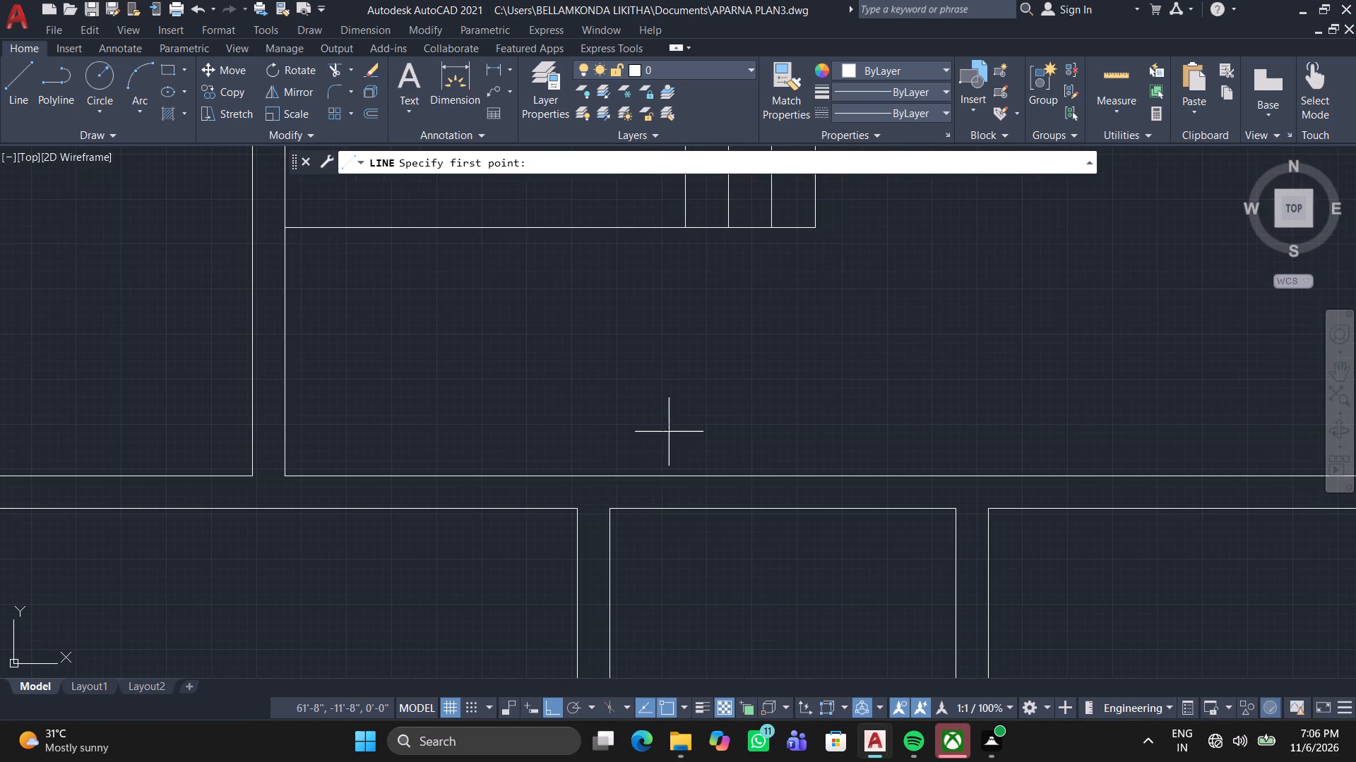
scroll(617, 522, up, 1)
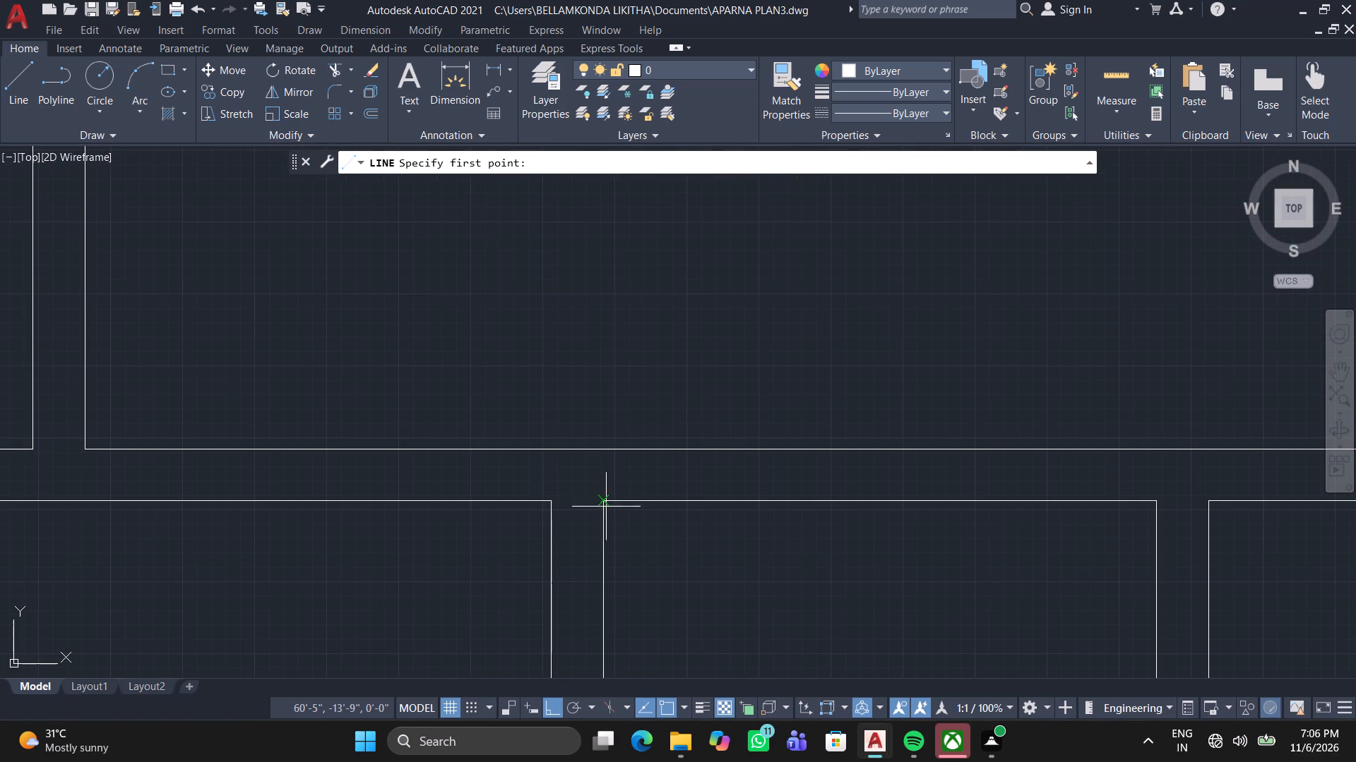
click(604, 453)
middle_drag(646, 284, 662, 414)
scroll(662, 414, down, 1)
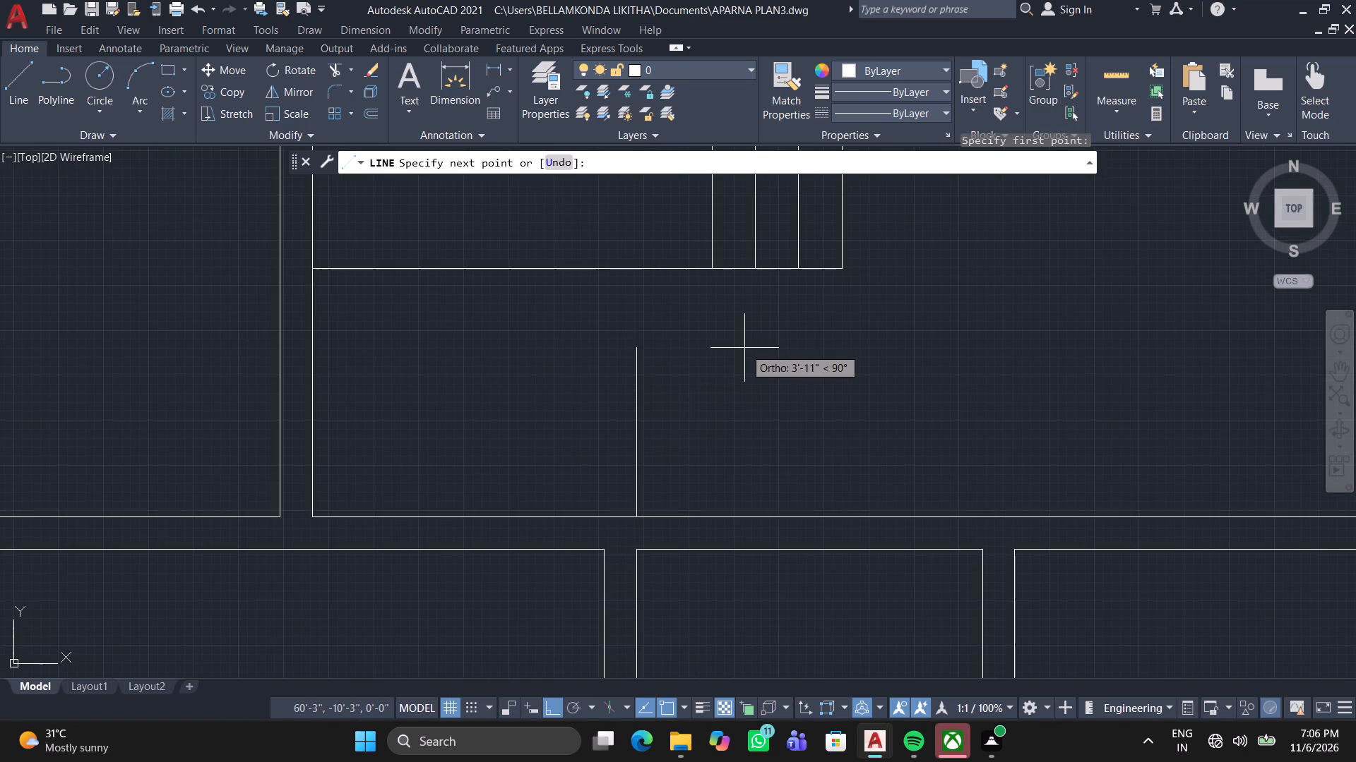
key(3)
key(apostrophe)
key(Return)
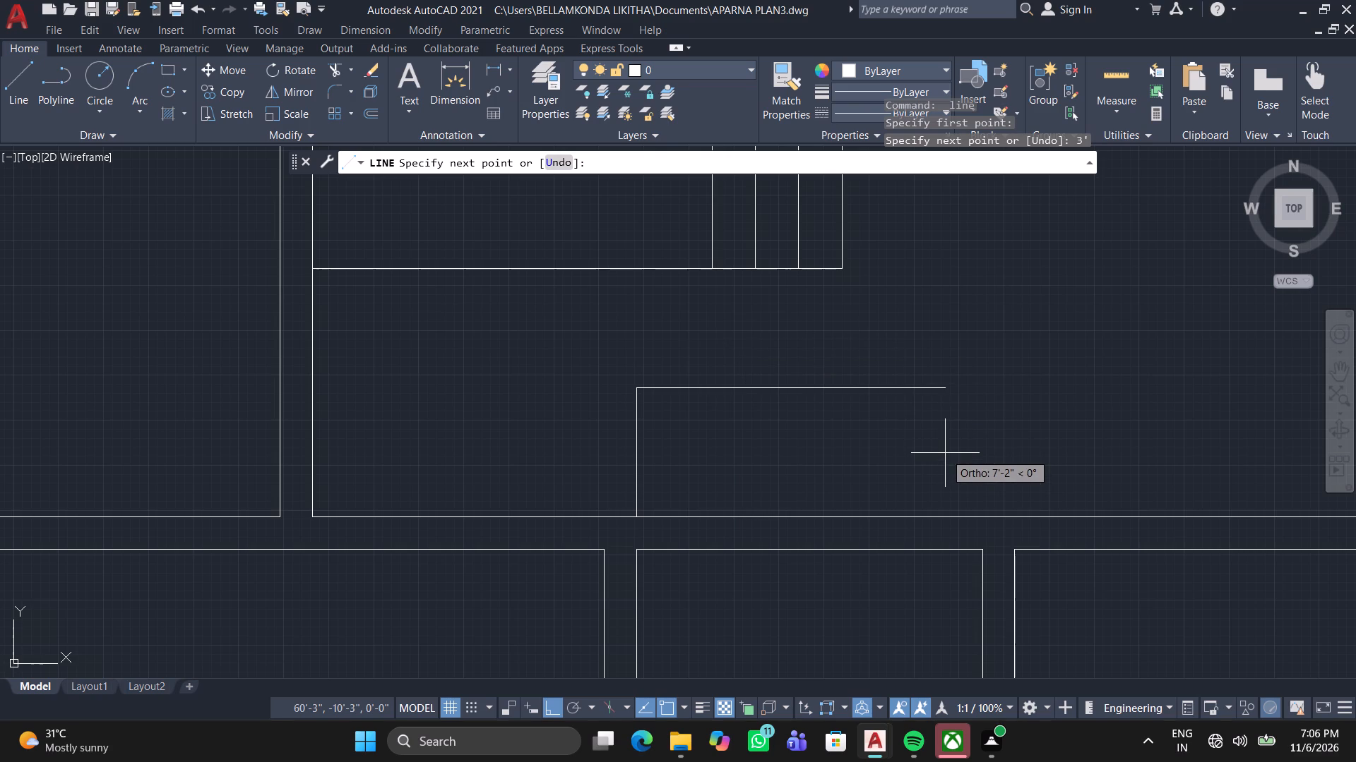
key(Escape)
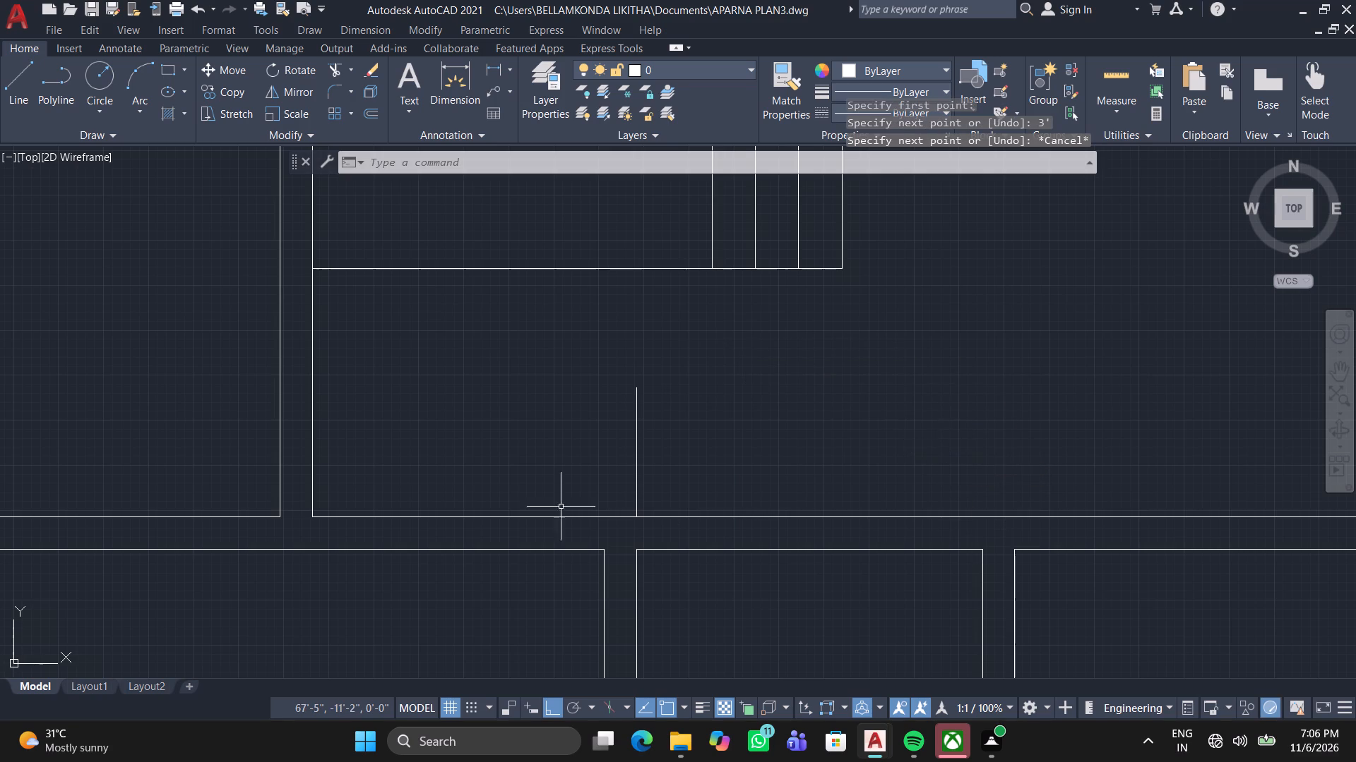
Draw a rectangle from the top wall, above the small room's right inner edge, to the upper end of the 3' line.
click(169, 74)
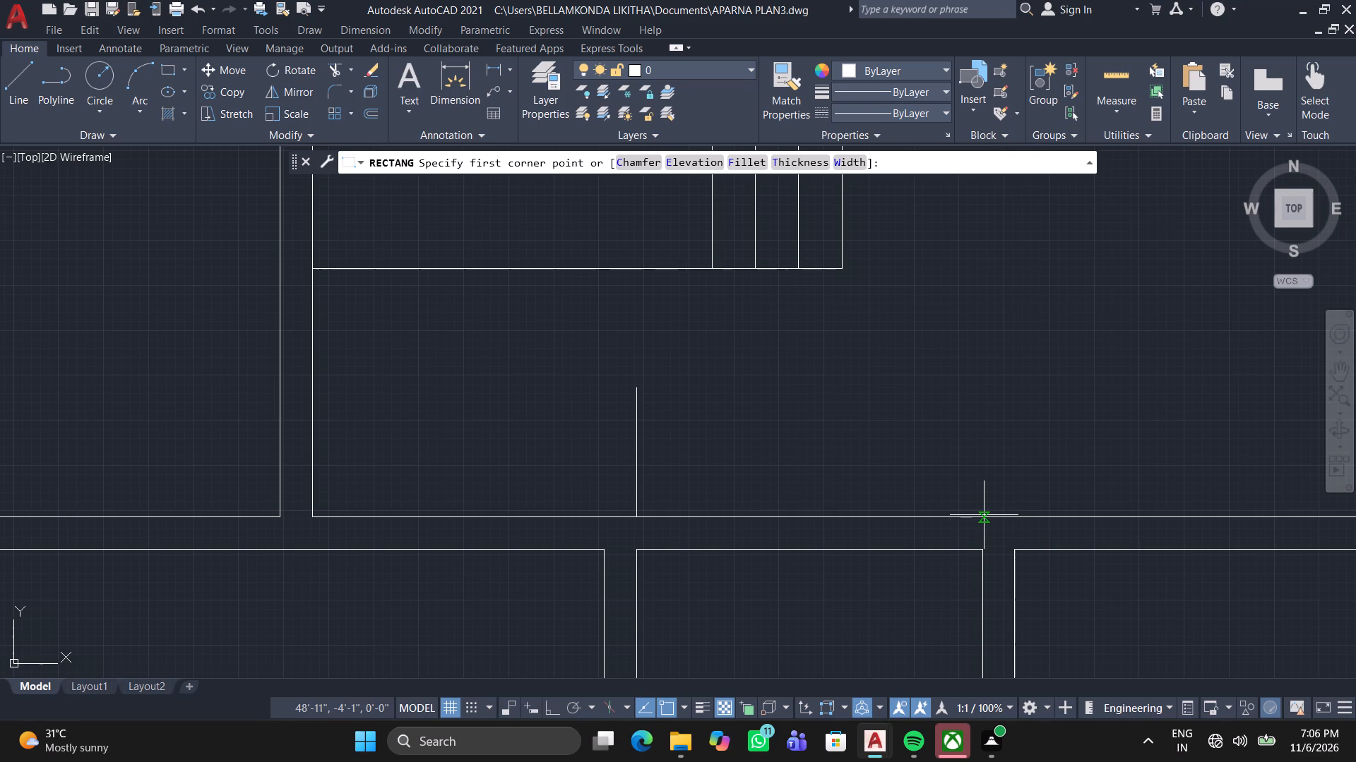
scroll(979, 519, up, 2)
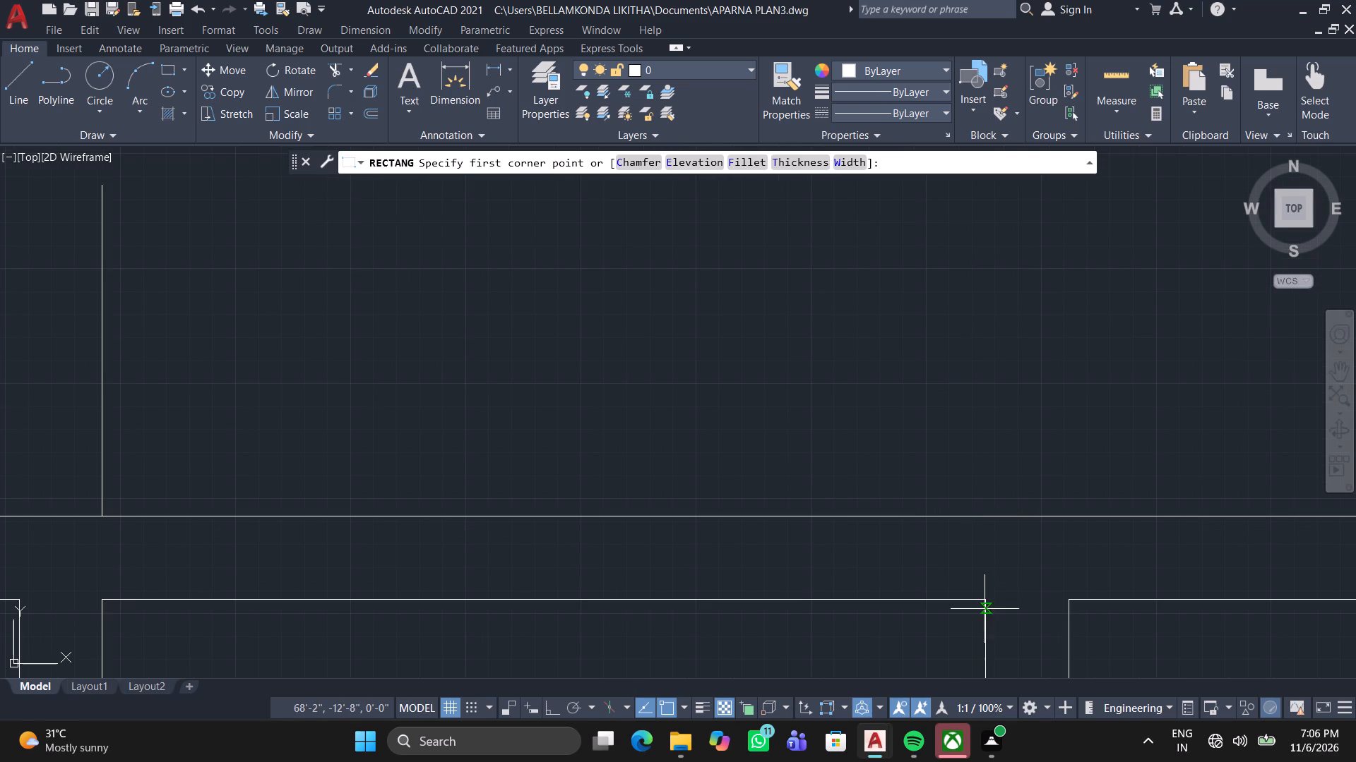
click(992, 513)
middle_drag(814, 445, 1092, 587)
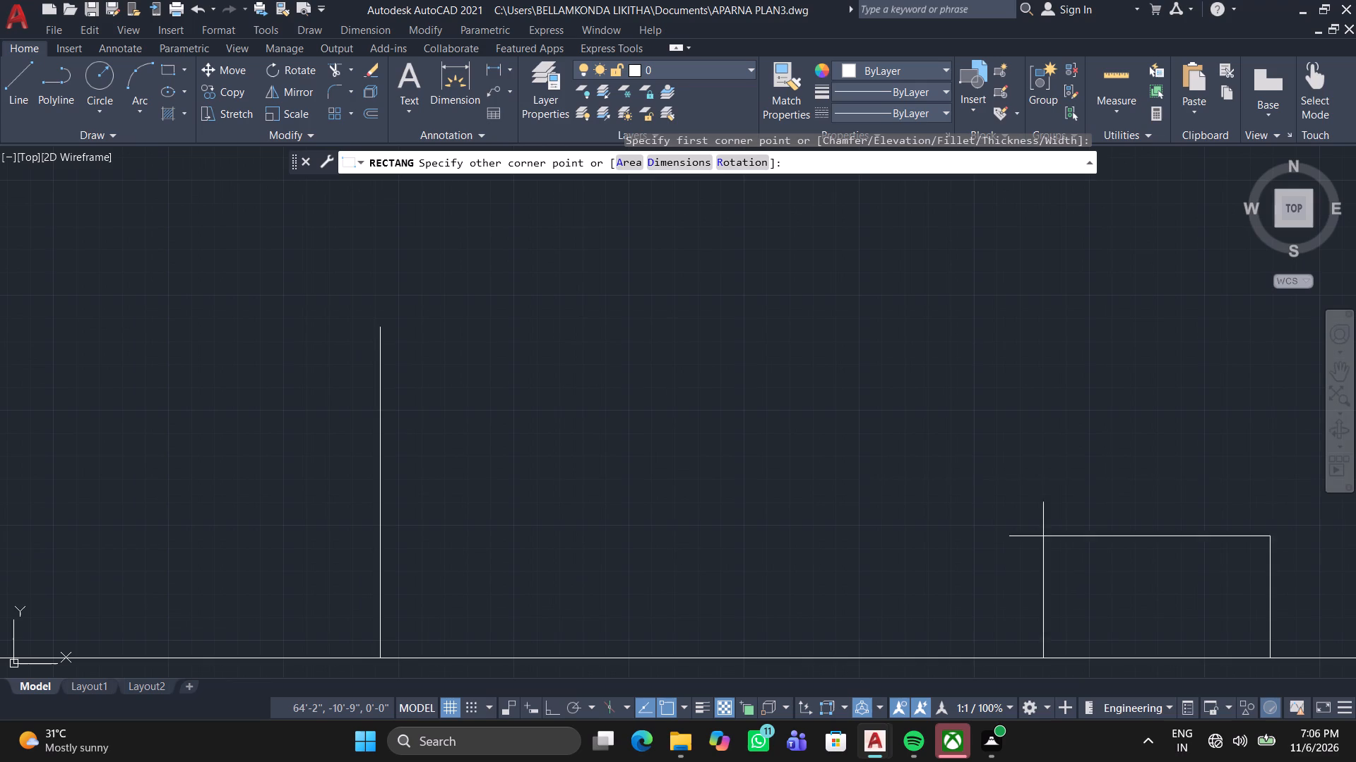
click(381, 328)
Offset the new rectangle above the top wall outward by 9" to form its surrounding wall.
scroll(469, 329, down, 3)
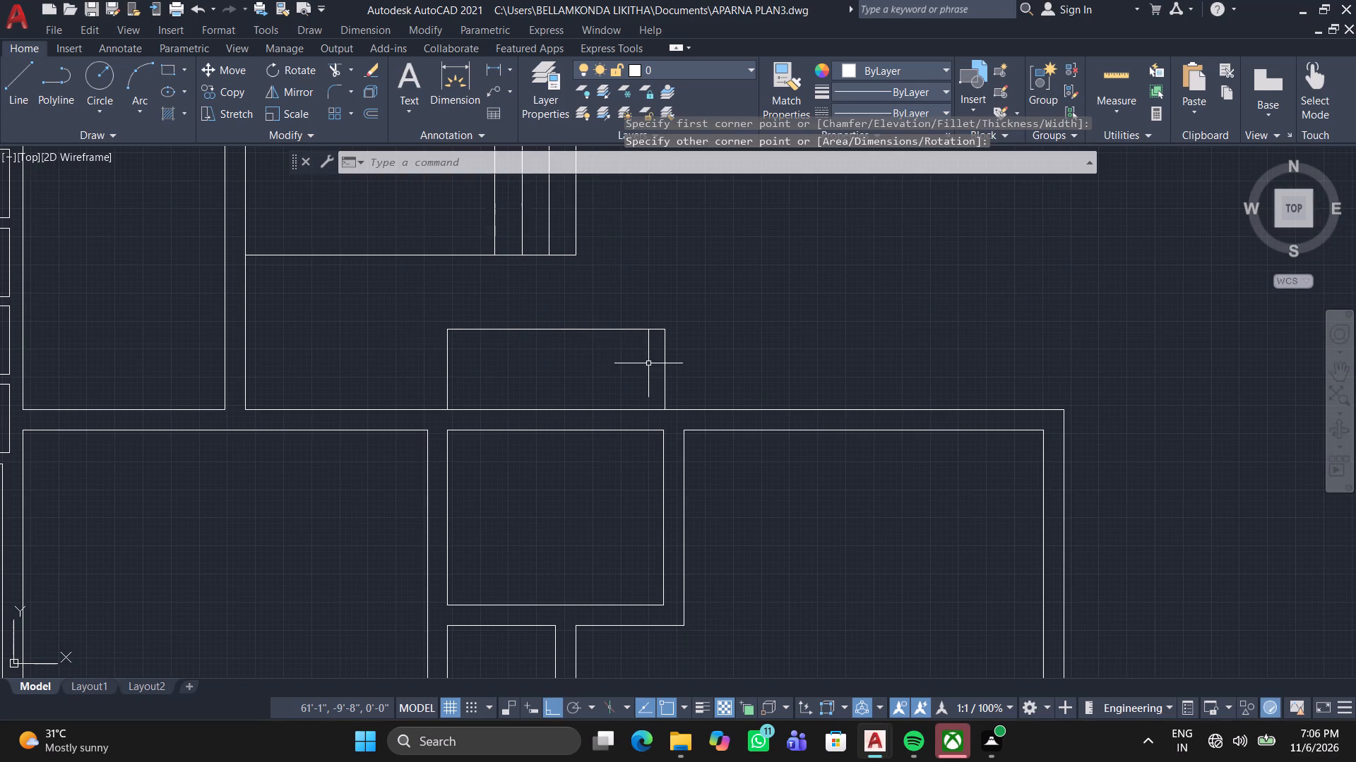
click(366, 112)
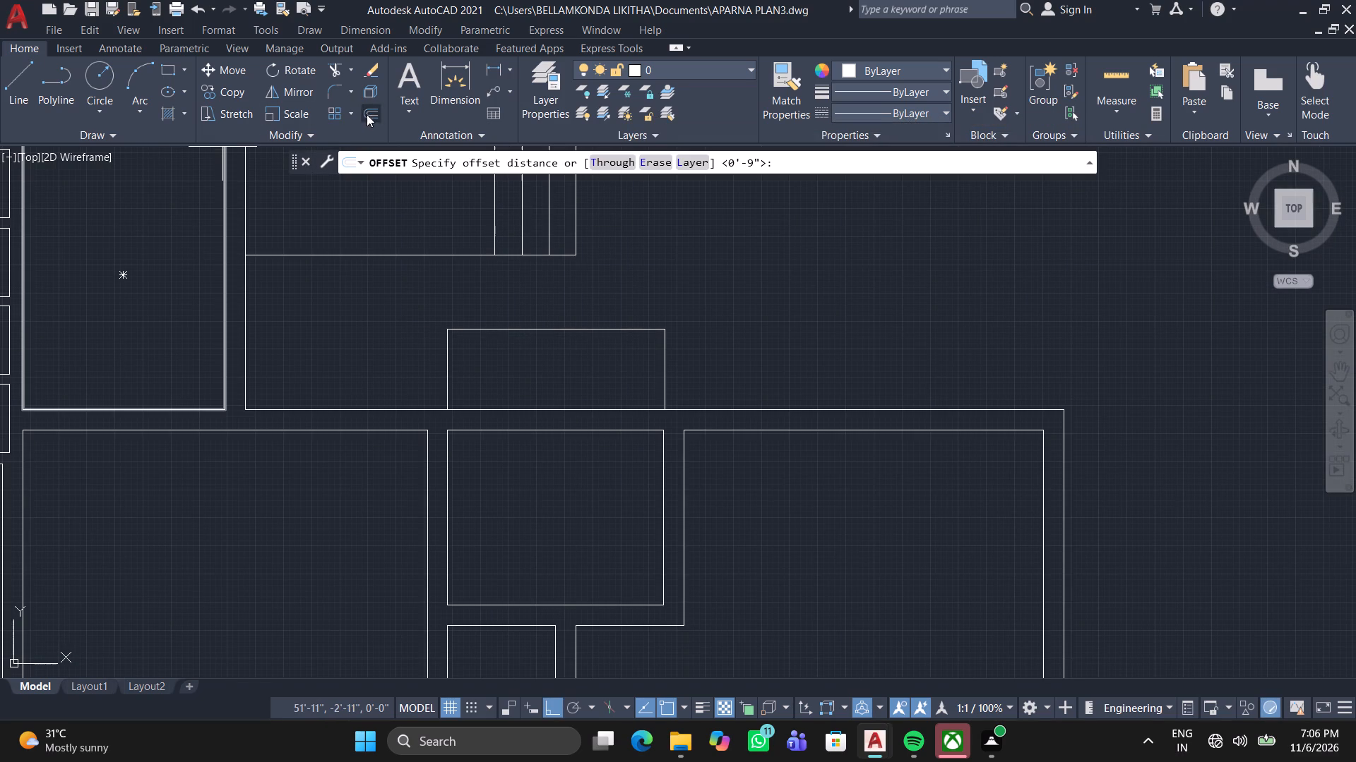
key(space)
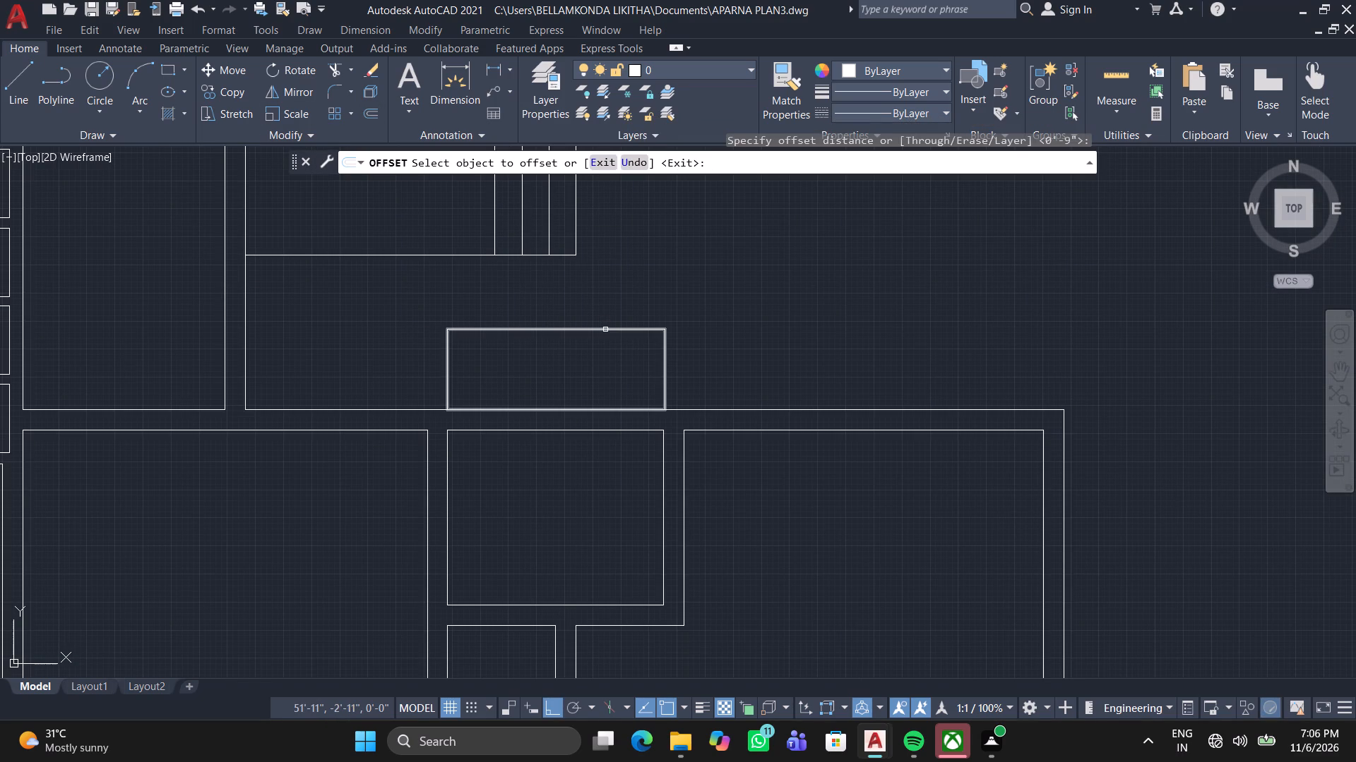
click(605, 329)
click(658, 261)
Draw a 3' horizontal line leftward from the unit's left outer wall, aligned with the lower small room's bottom inner edge.
scroll(638, 334, down, 1)
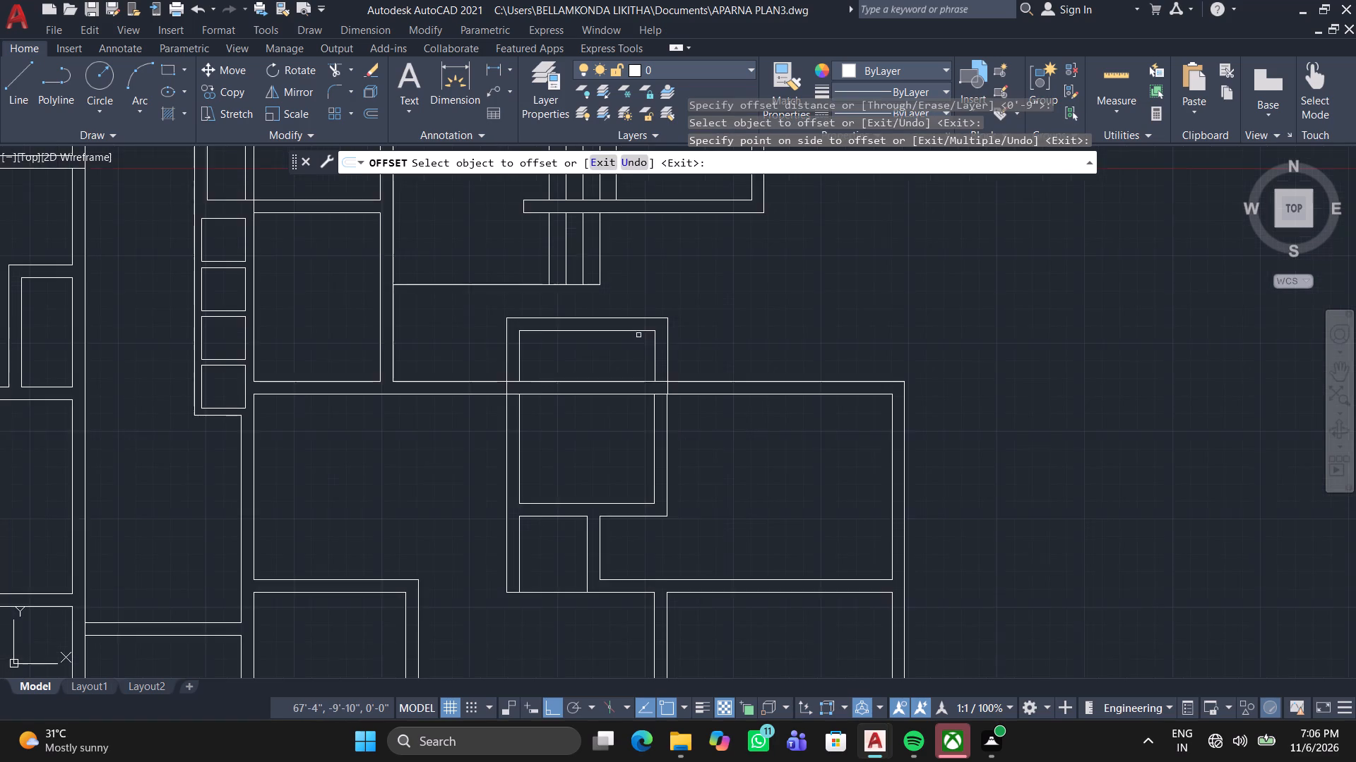
middle_drag(639, 351, 715, 346)
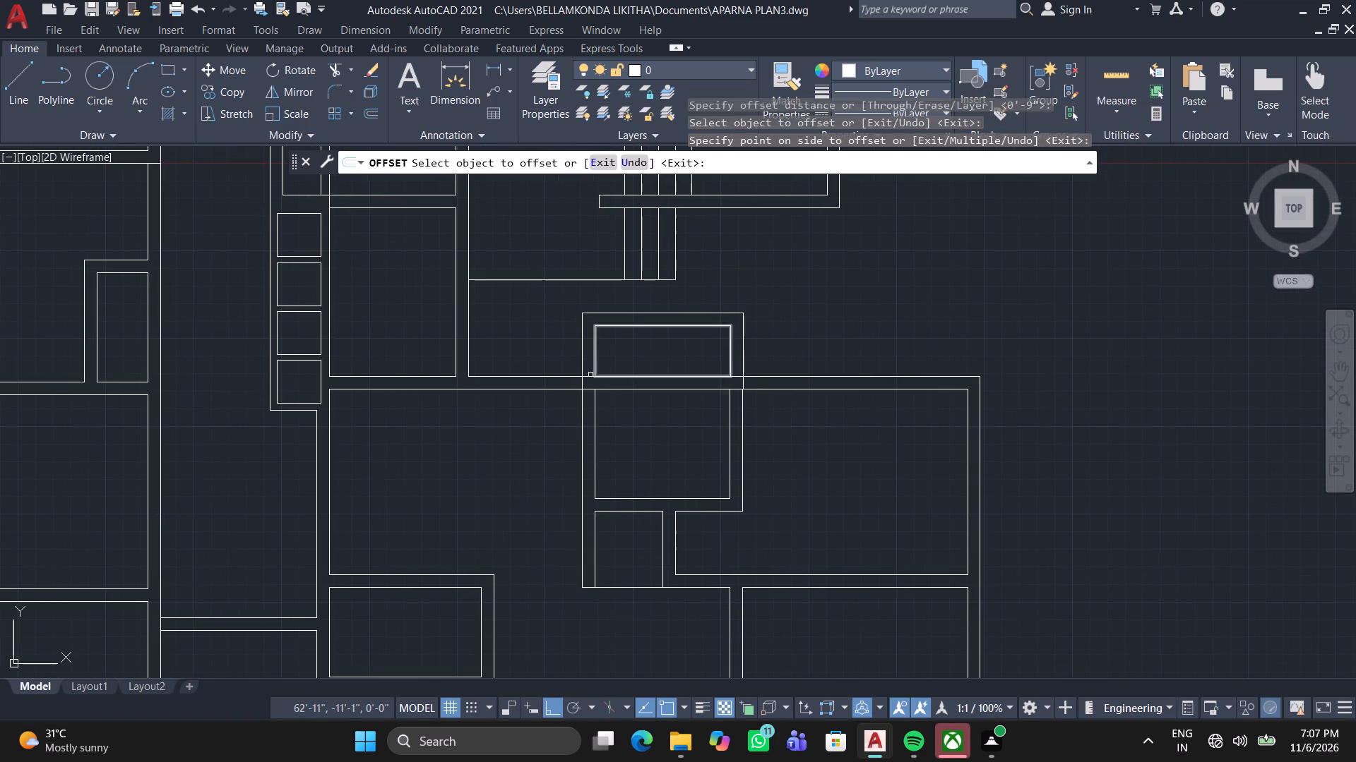
scroll(590, 382, down, 1)
middle_drag(590, 390, 763, 284)
scroll(634, 349, down, 1)
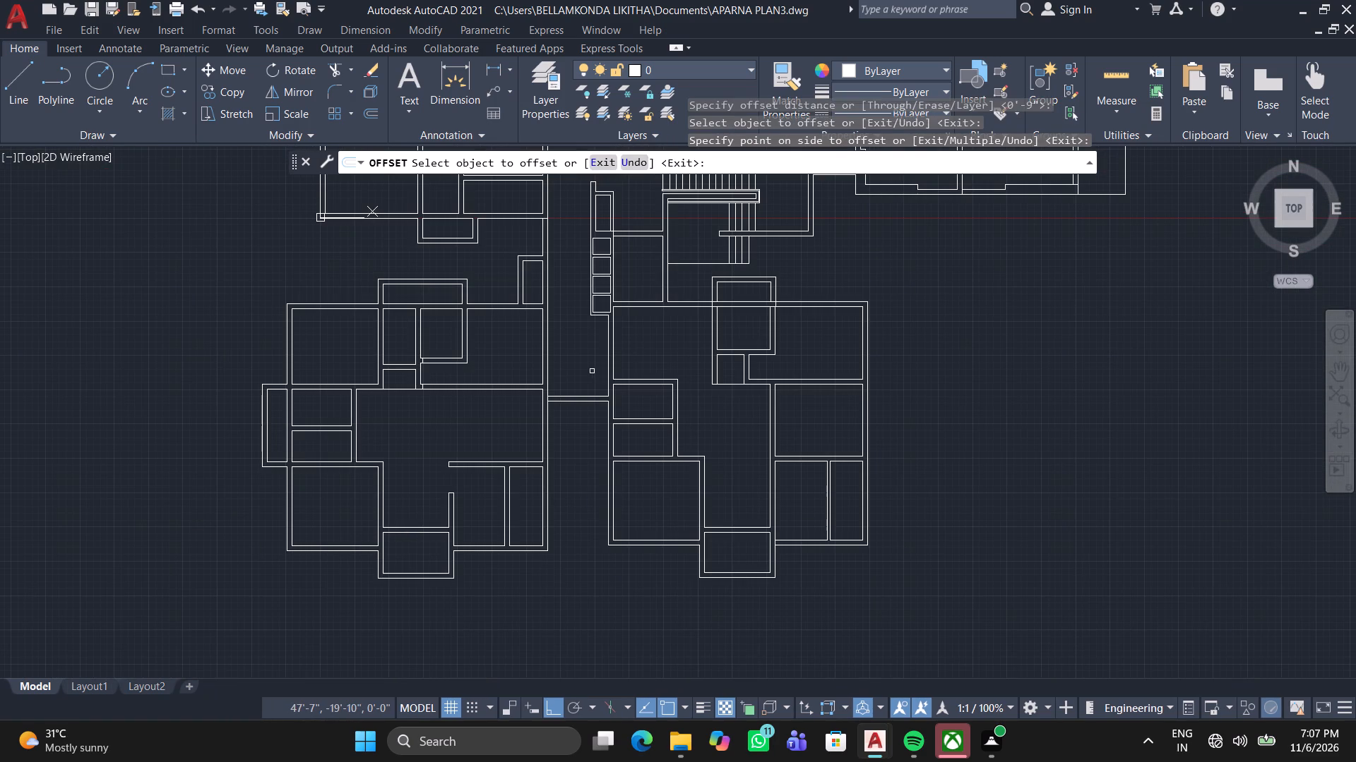
scroll(566, 385, up, 2)
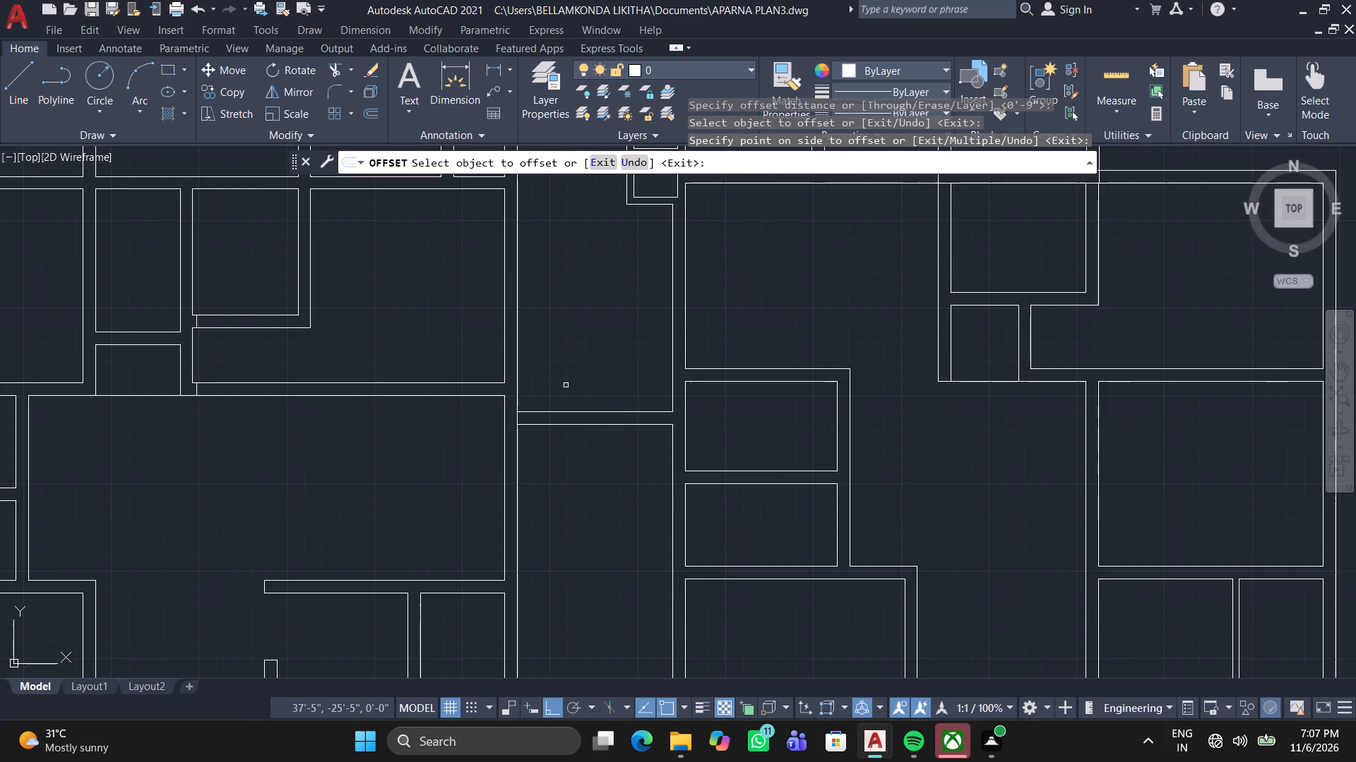
middle_drag(501, 478, 575, 411)
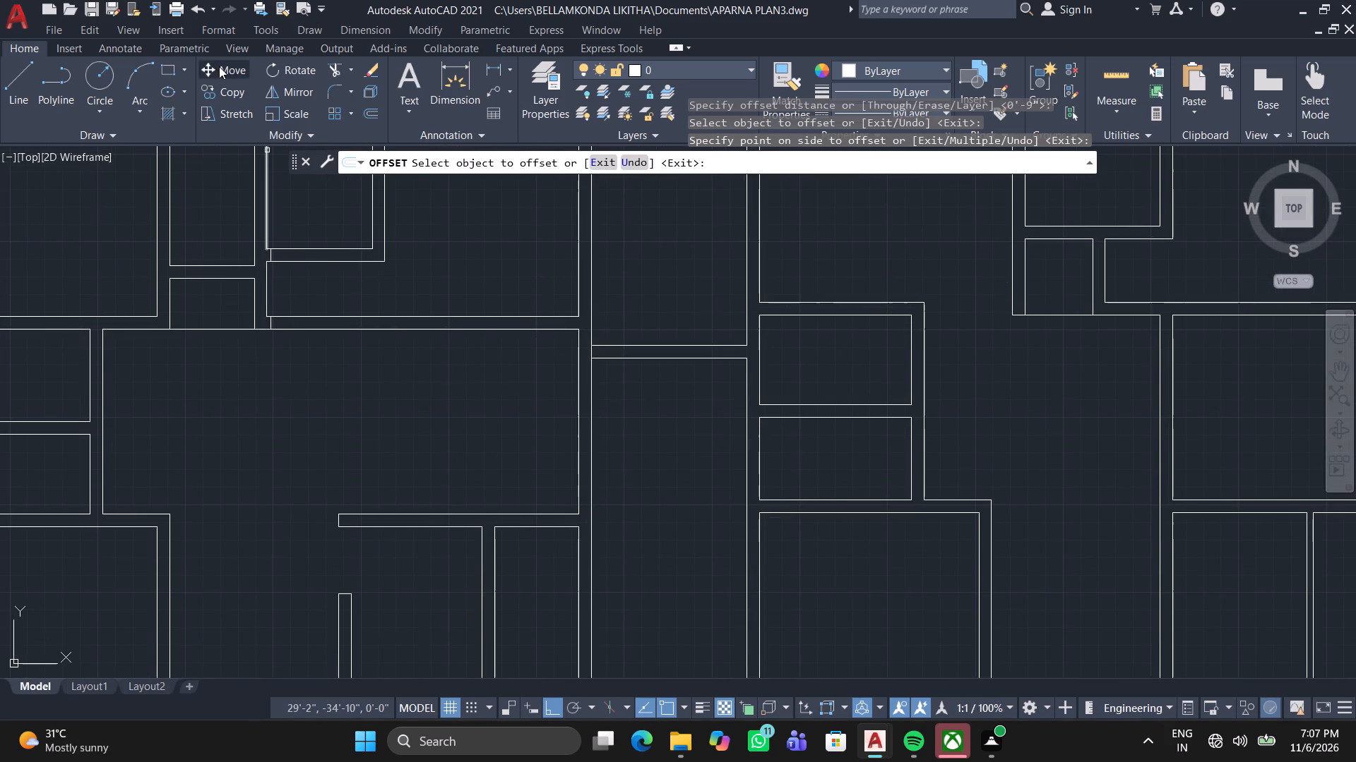
click(4, 93)
scroll(771, 513, up, 2)
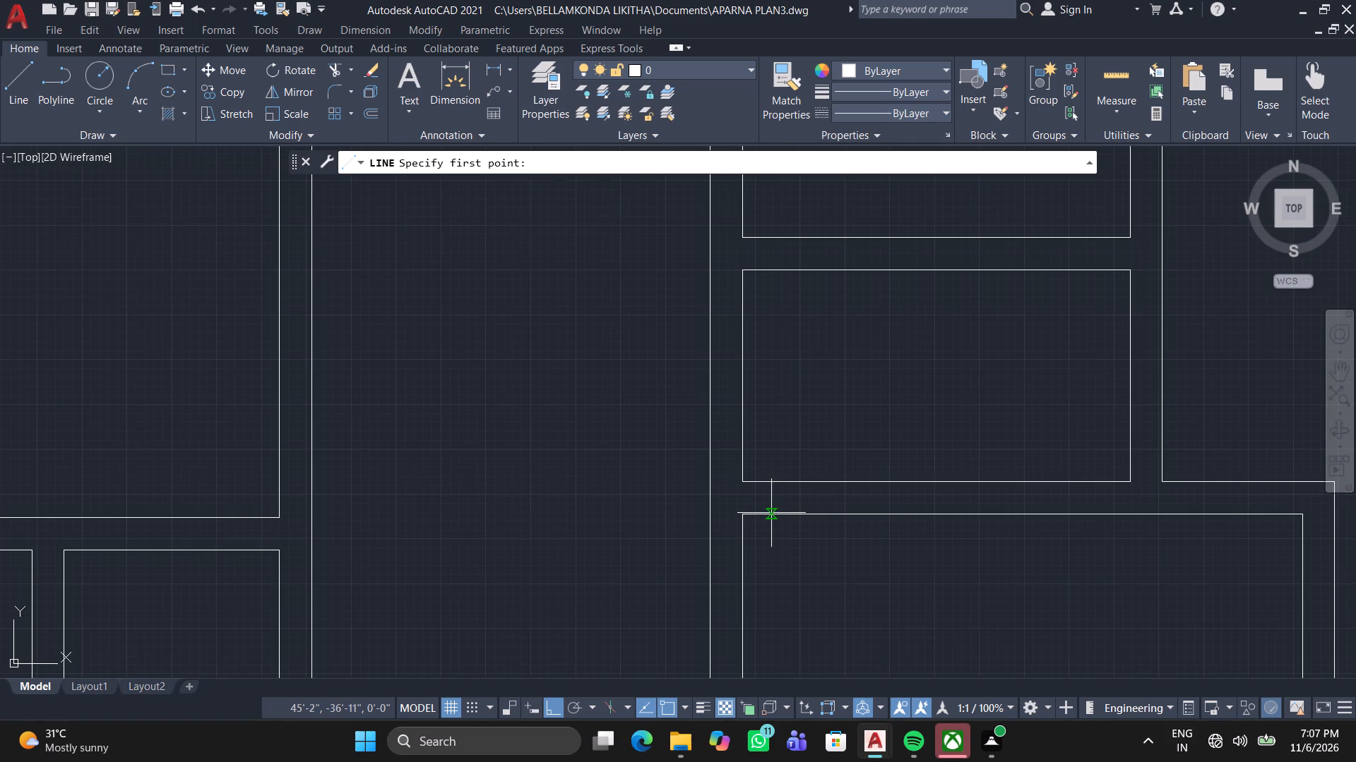
scroll(785, 512, up, 1)
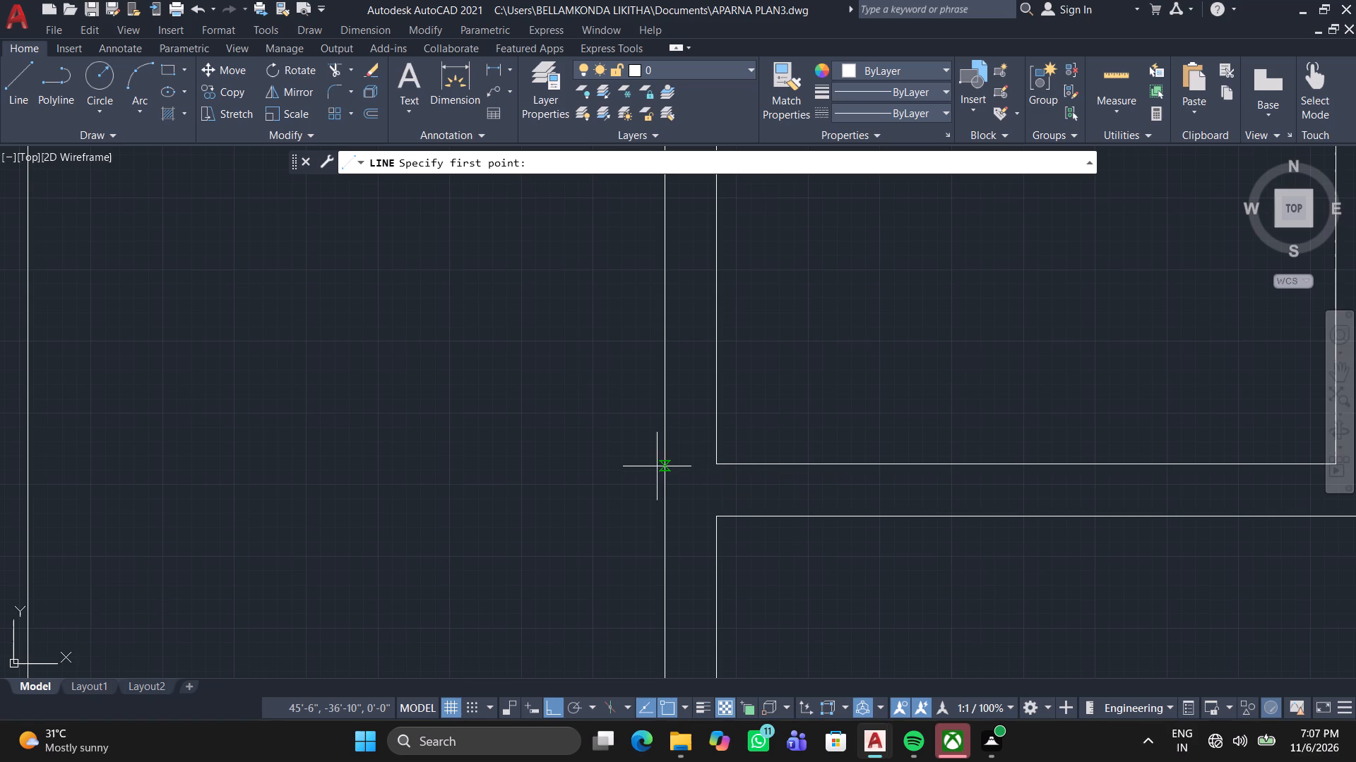
scroll(713, 460, up, 2)
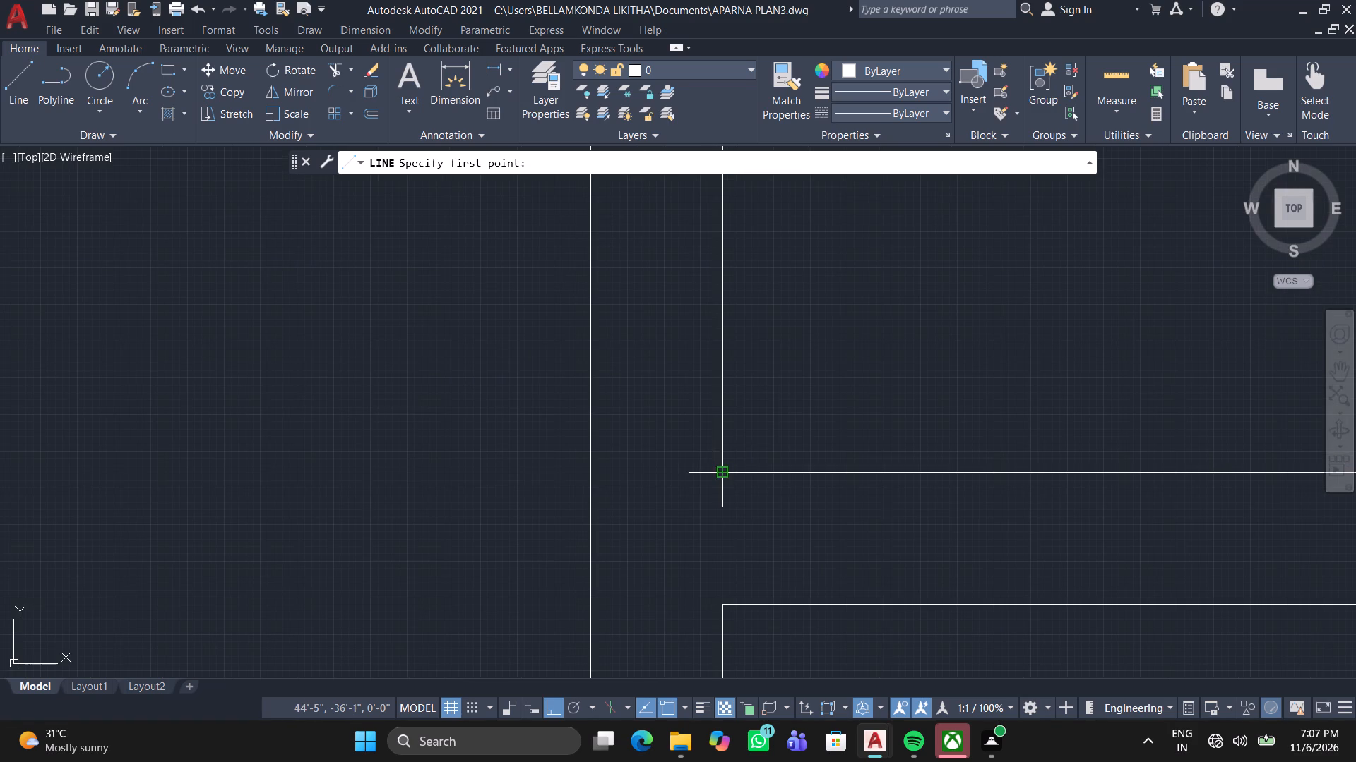
click(587, 476)
middle_drag(235, 449, 258, 459)
scroll(253, 459, down, 4)
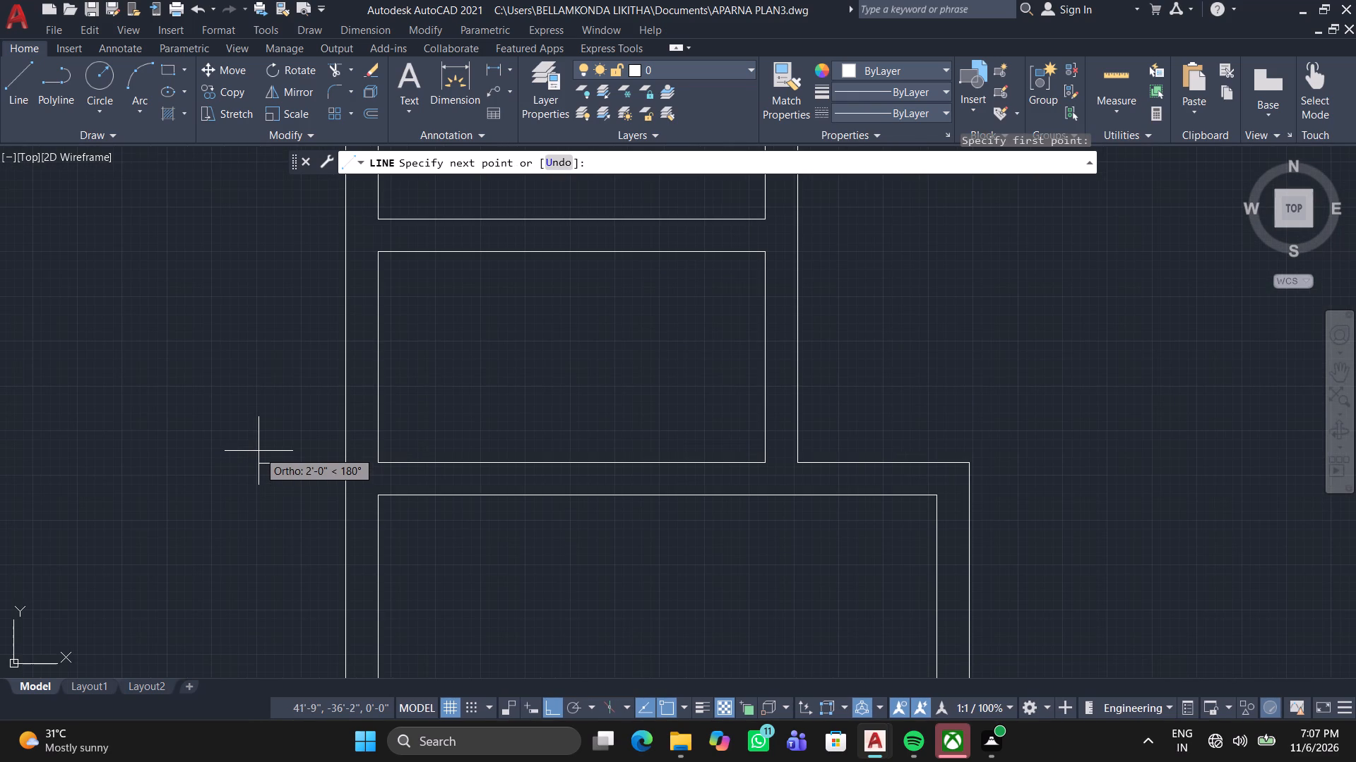
key(3)
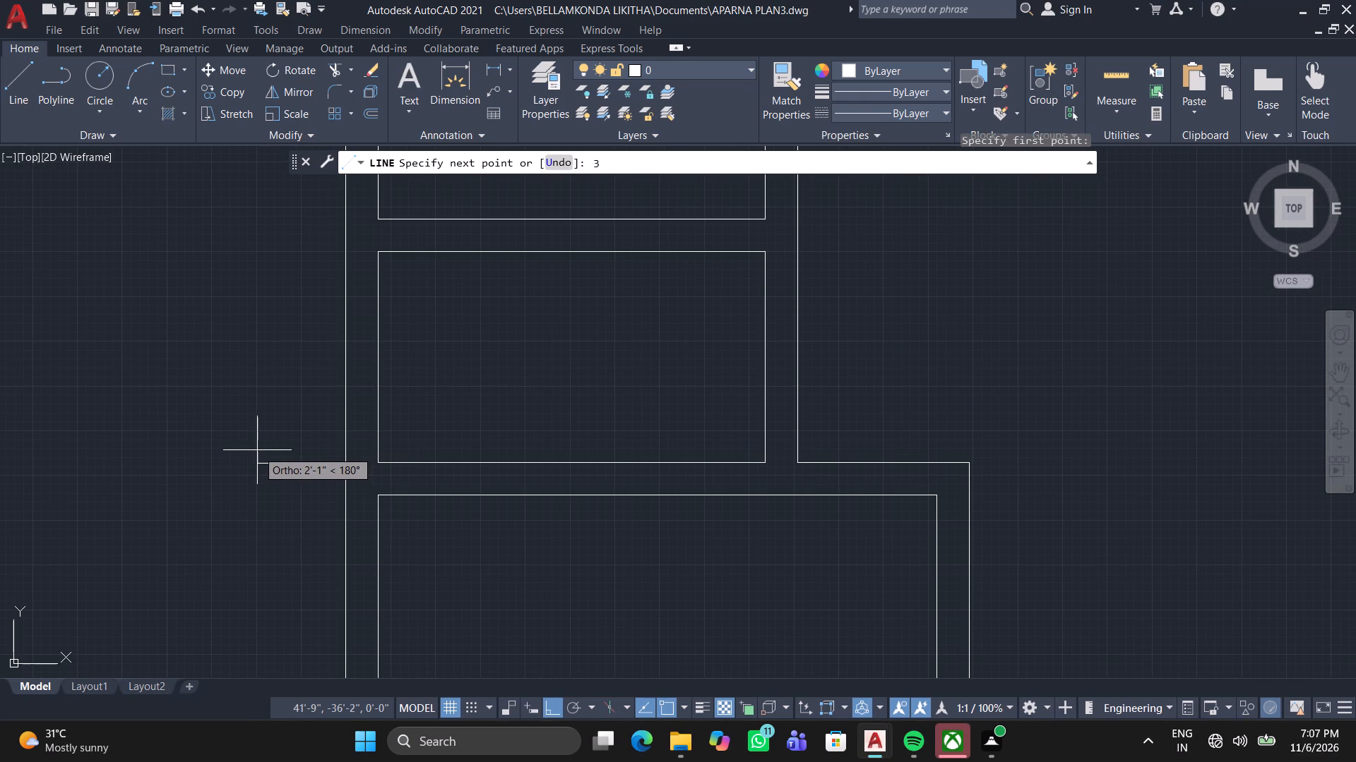
key(apostrophe)
key(Return)
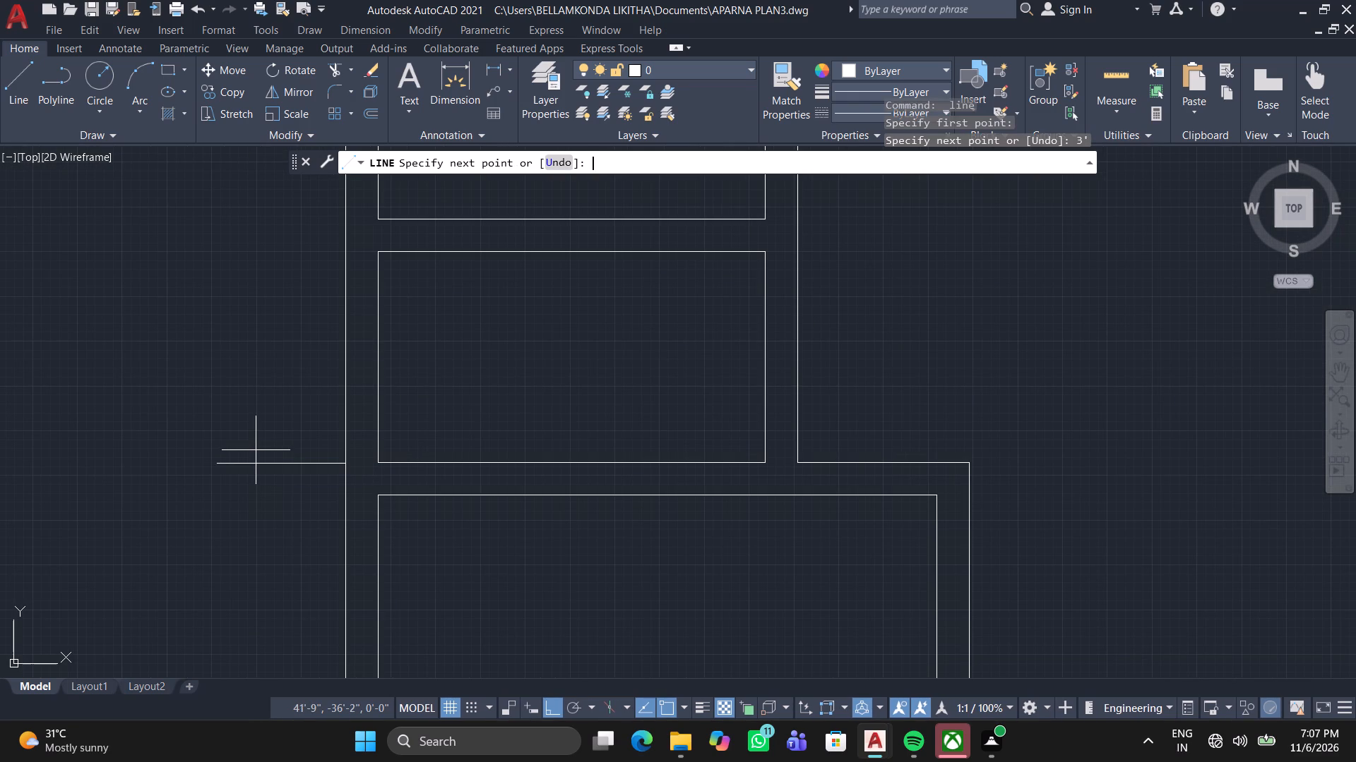
scroll(254, 385, down, 1)
key(Escape)
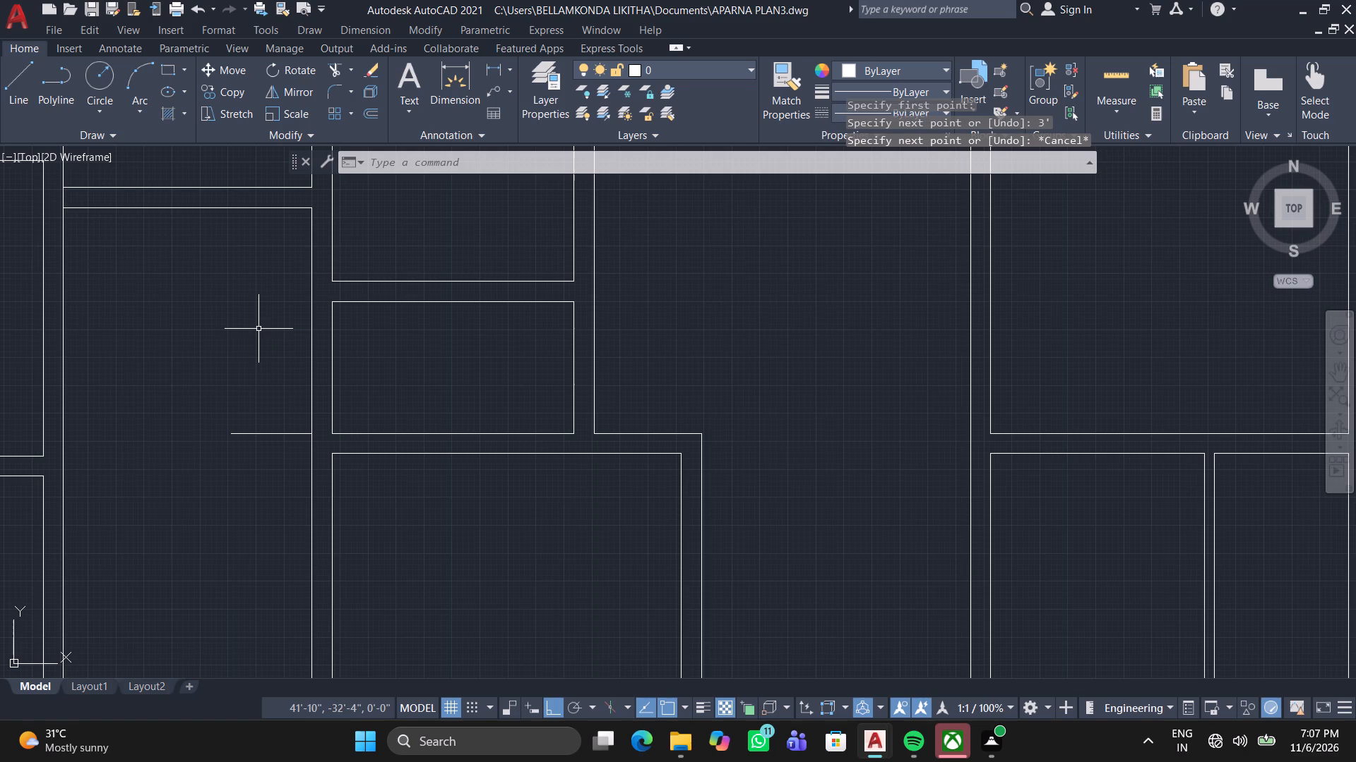
Draw a rectangle from the left outer wall, just below the corridor's cross wall, to the free end of the 3' horizontal line.
click(174, 66)
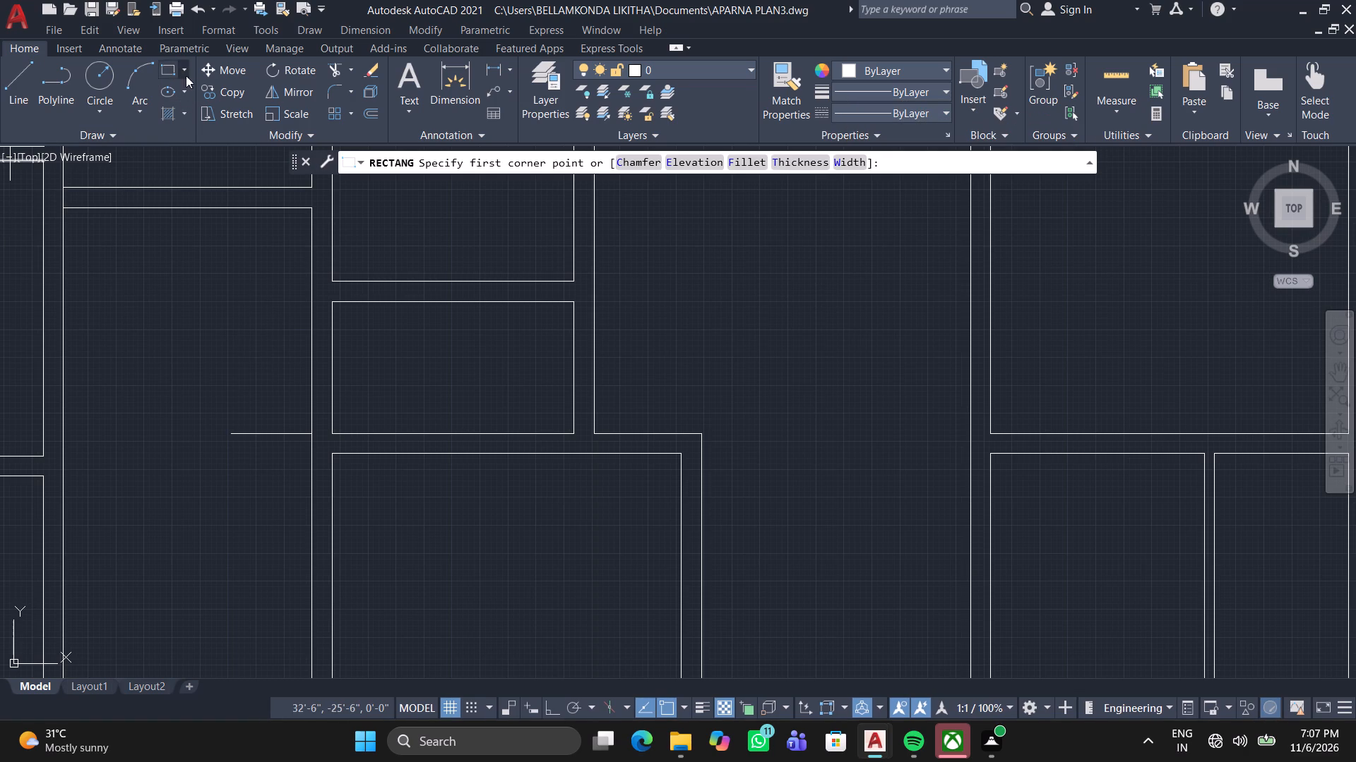
middle_drag(200, 91, 525, 193)
middle_drag(206, 262, 367, 356)
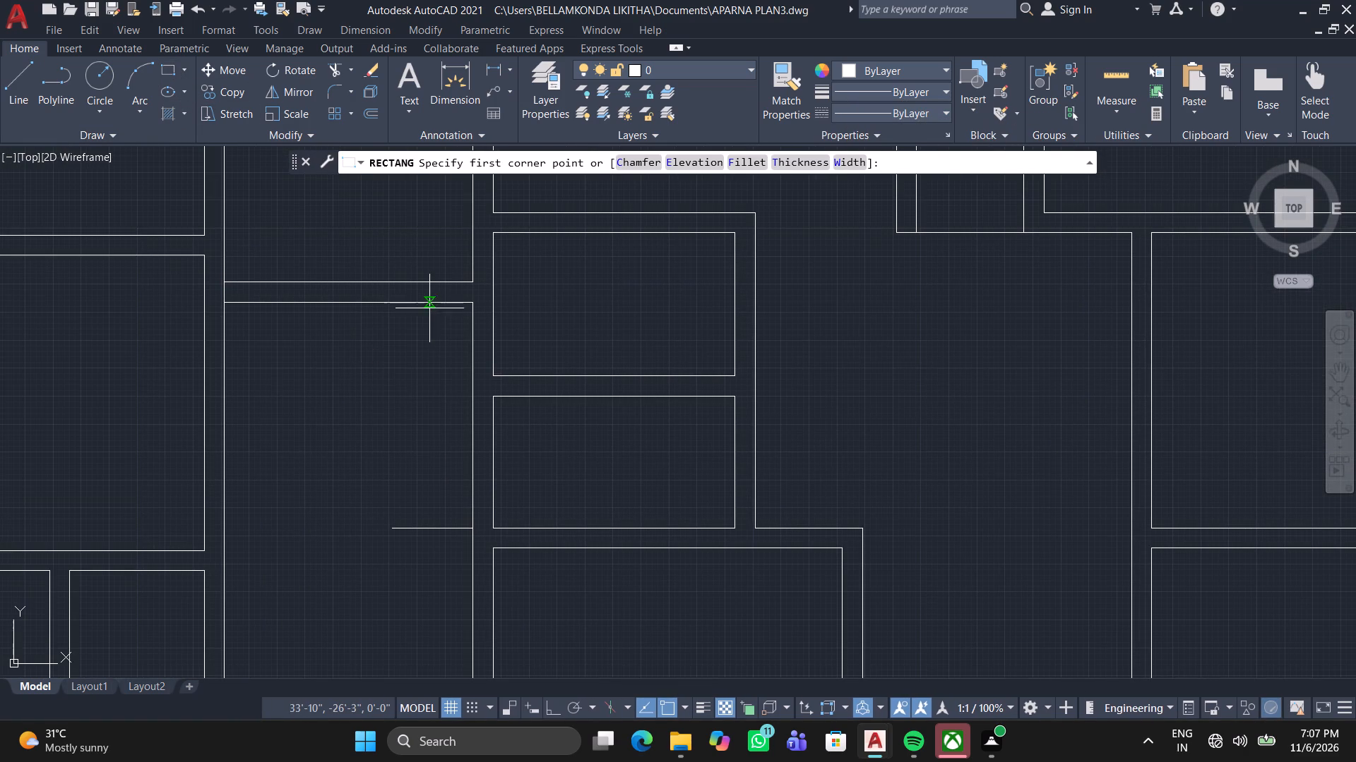
click(472, 306)
scroll(384, 396, down, 1)
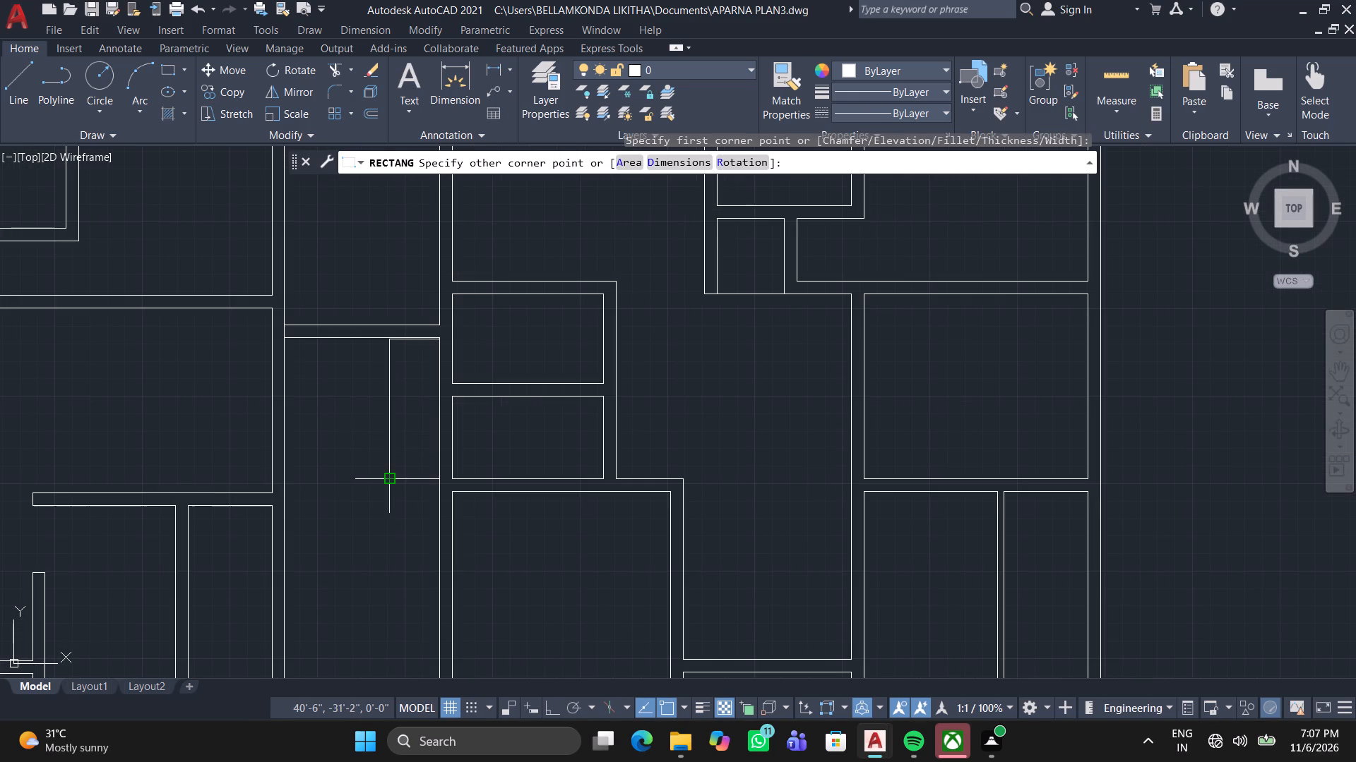
click(394, 480)
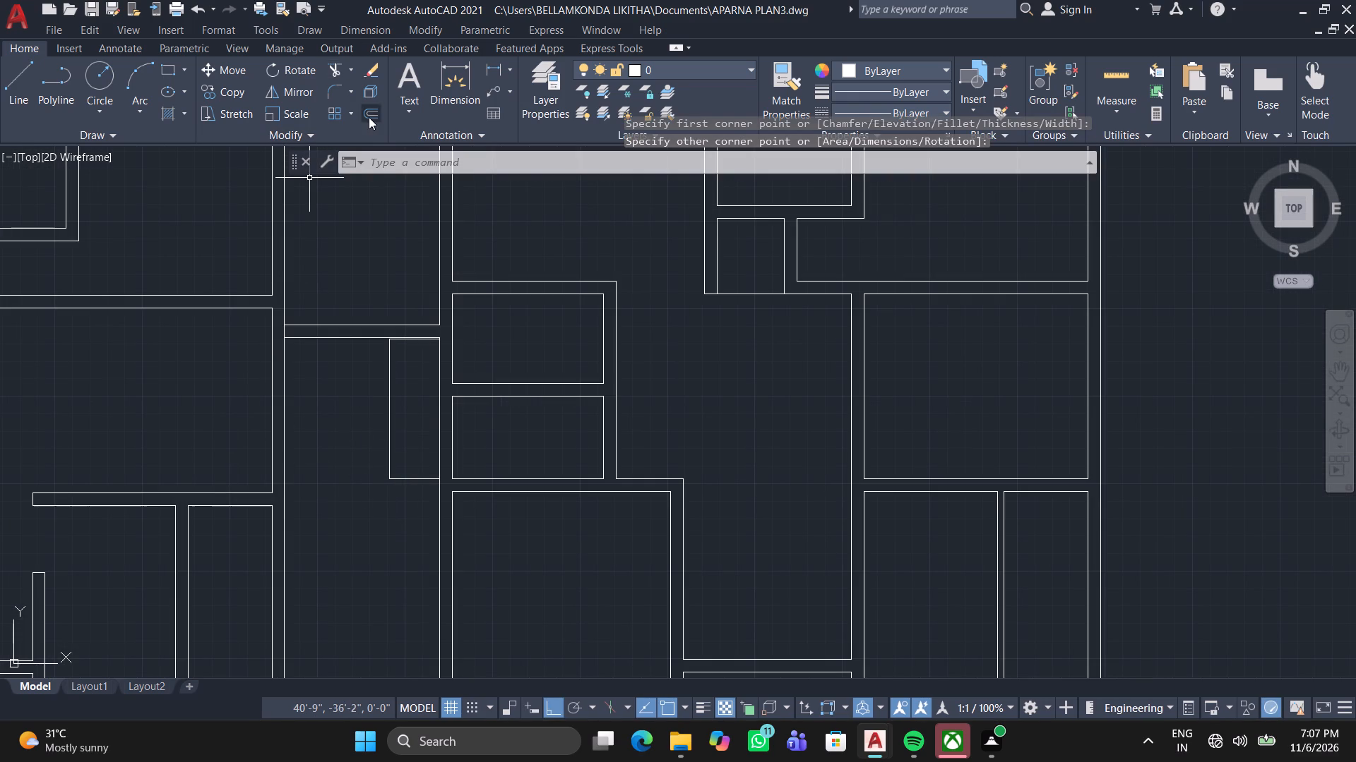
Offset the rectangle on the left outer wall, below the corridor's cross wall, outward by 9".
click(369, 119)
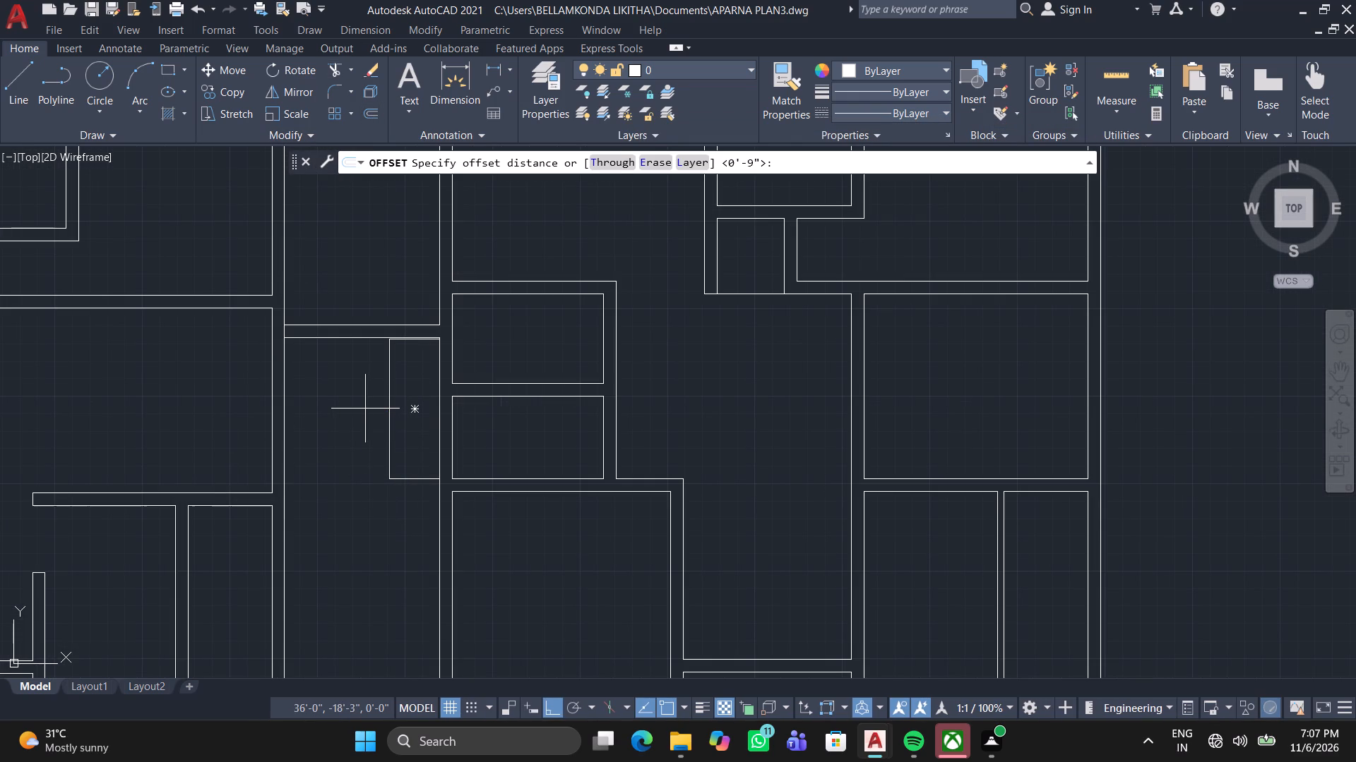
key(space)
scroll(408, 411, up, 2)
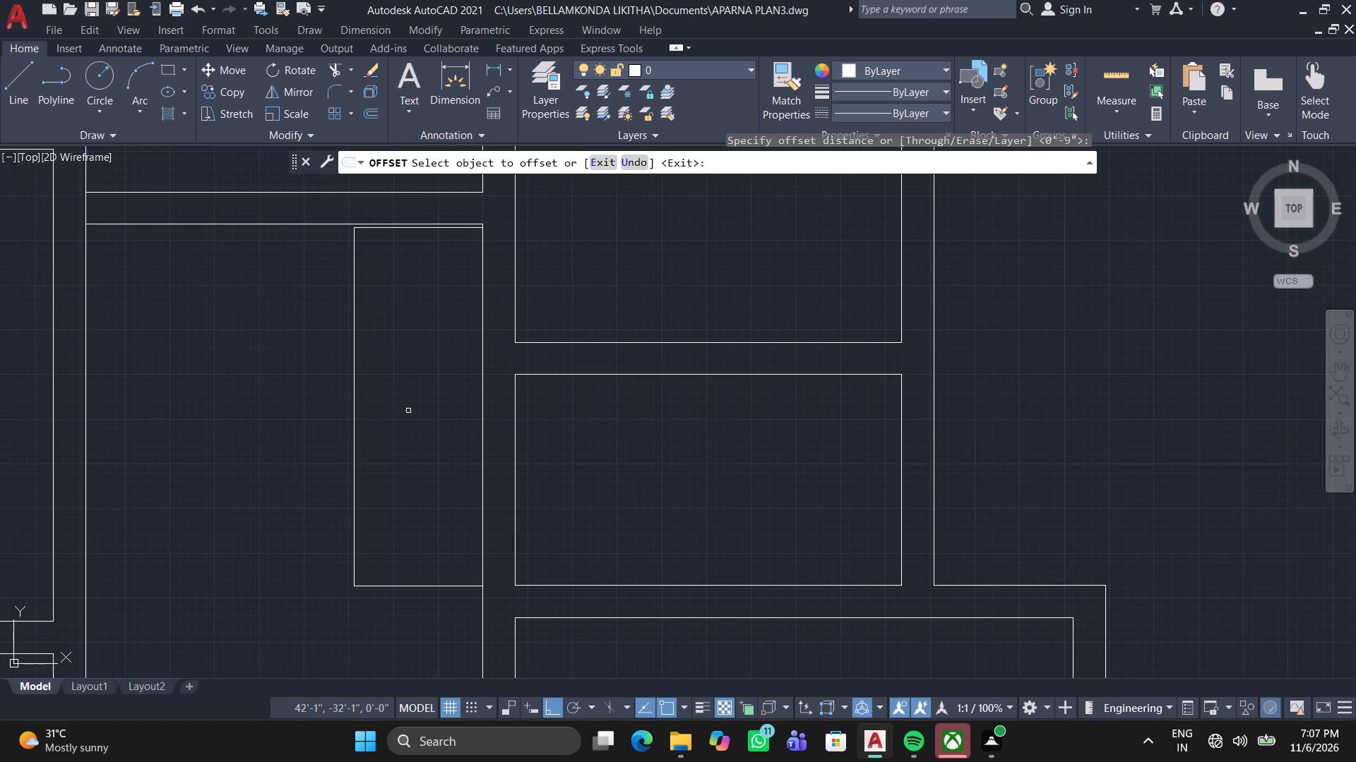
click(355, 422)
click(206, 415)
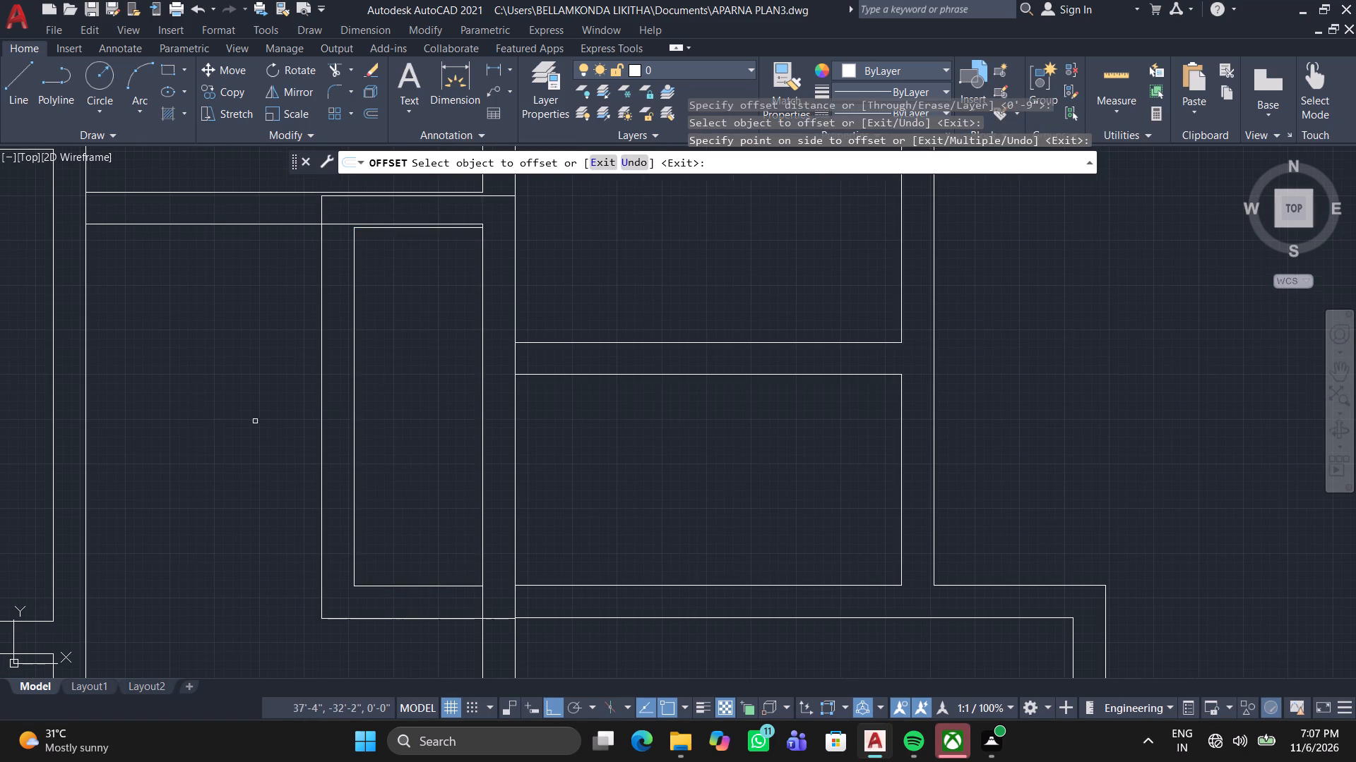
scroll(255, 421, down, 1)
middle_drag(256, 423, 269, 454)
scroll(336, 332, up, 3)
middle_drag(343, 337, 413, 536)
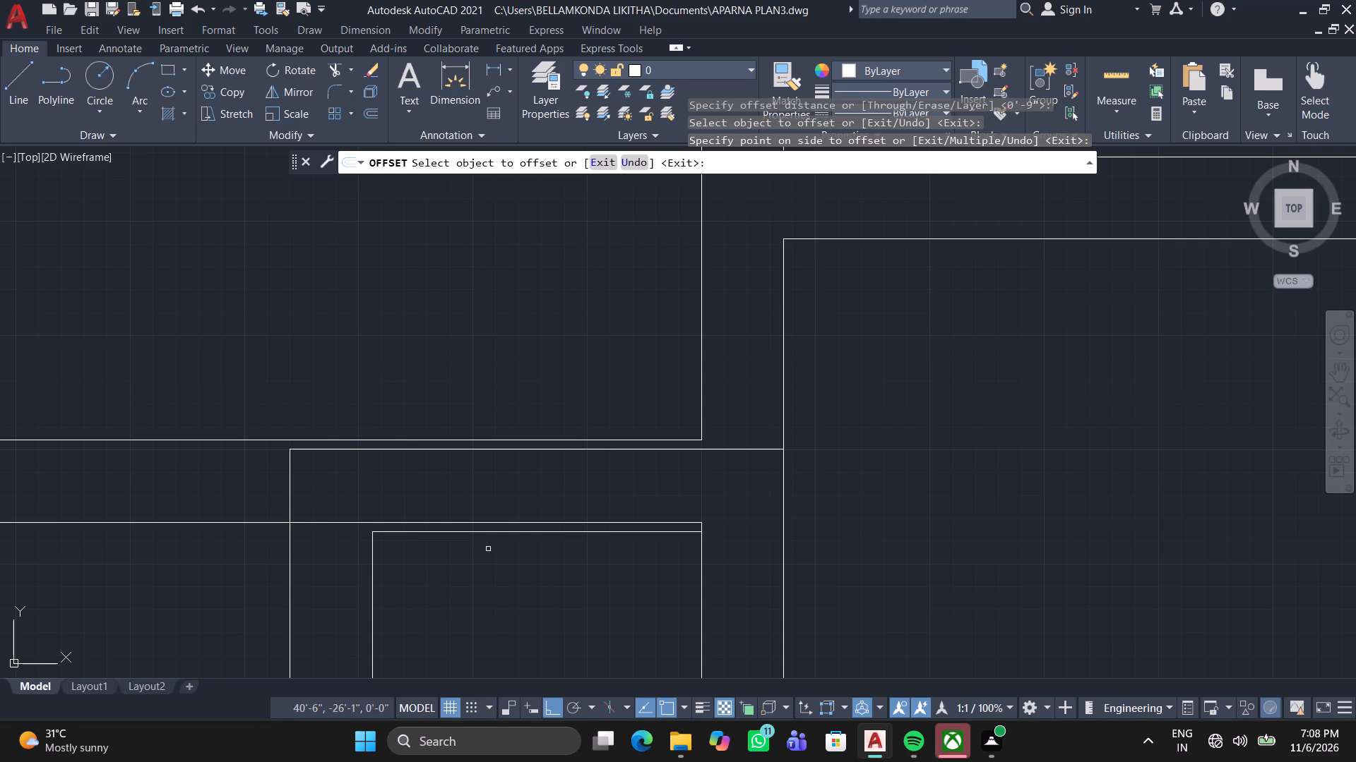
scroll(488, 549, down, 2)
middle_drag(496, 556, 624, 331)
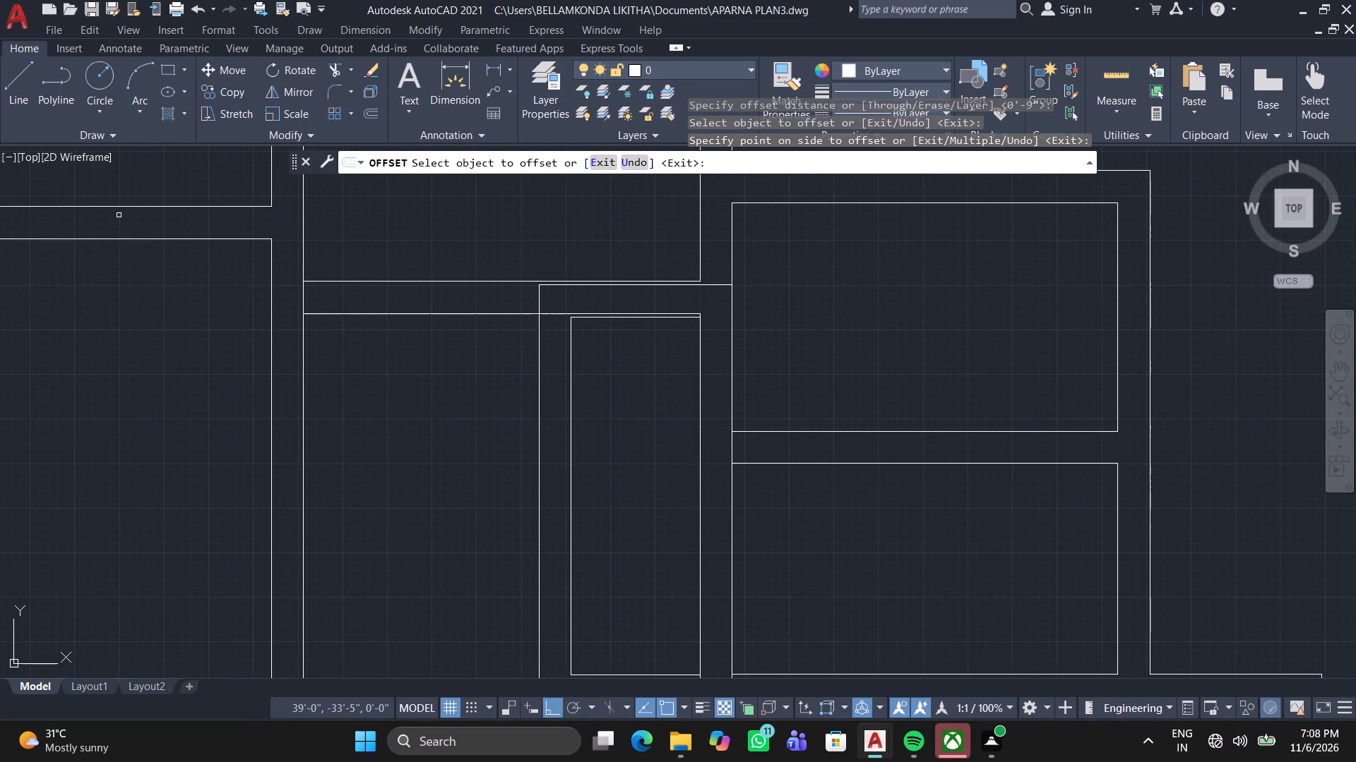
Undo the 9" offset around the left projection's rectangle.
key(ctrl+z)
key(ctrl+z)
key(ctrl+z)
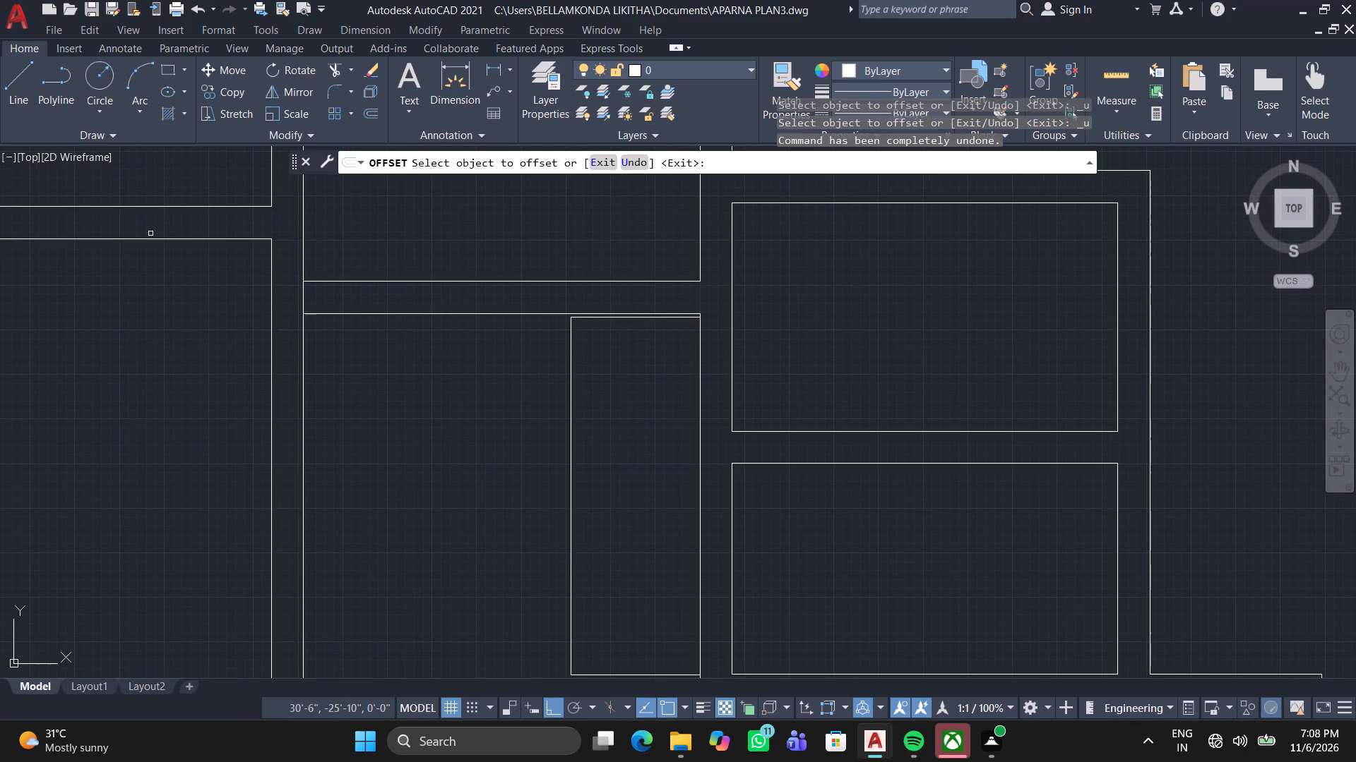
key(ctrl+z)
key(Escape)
Delete the rectangle on the left outer wall below the corridor's cross wall, keeping the 3' horizontal line.
click(602, 459)
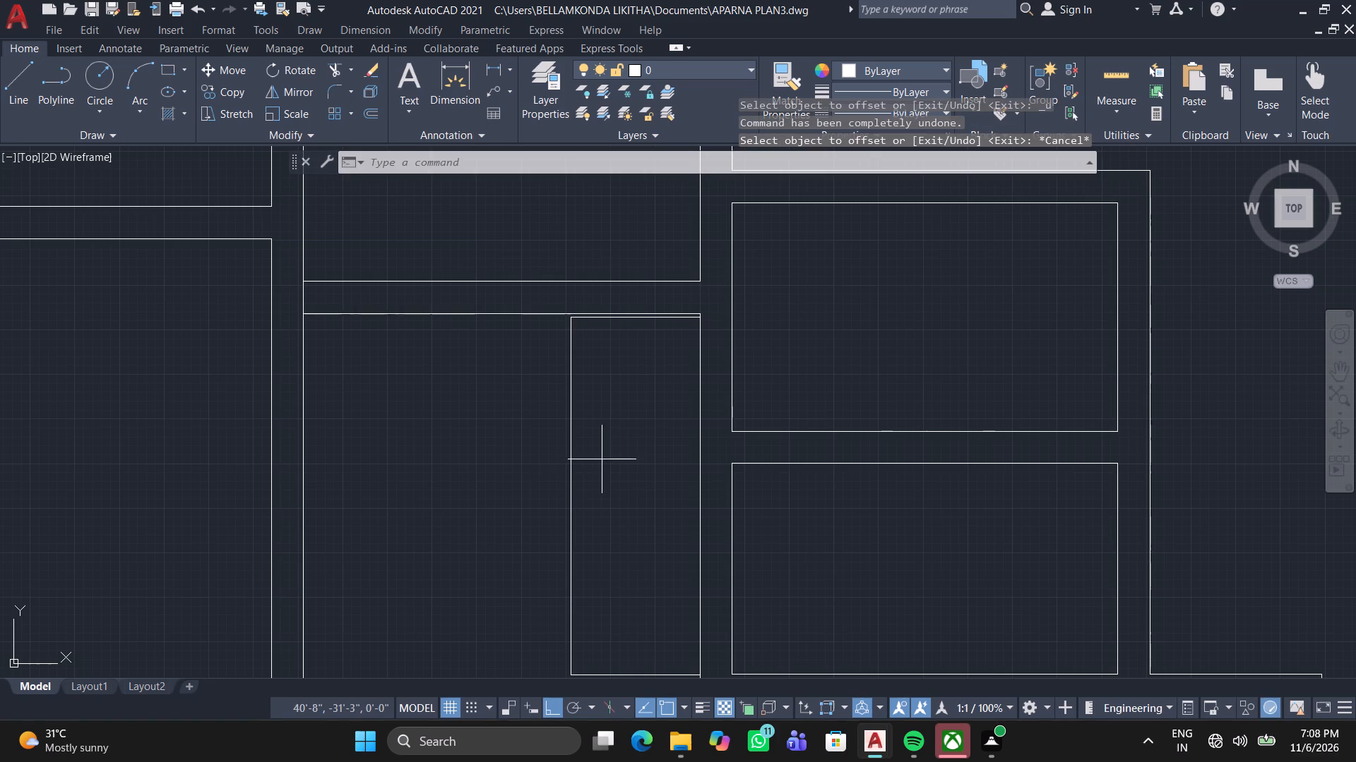
click(485, 474)
key(Delete)
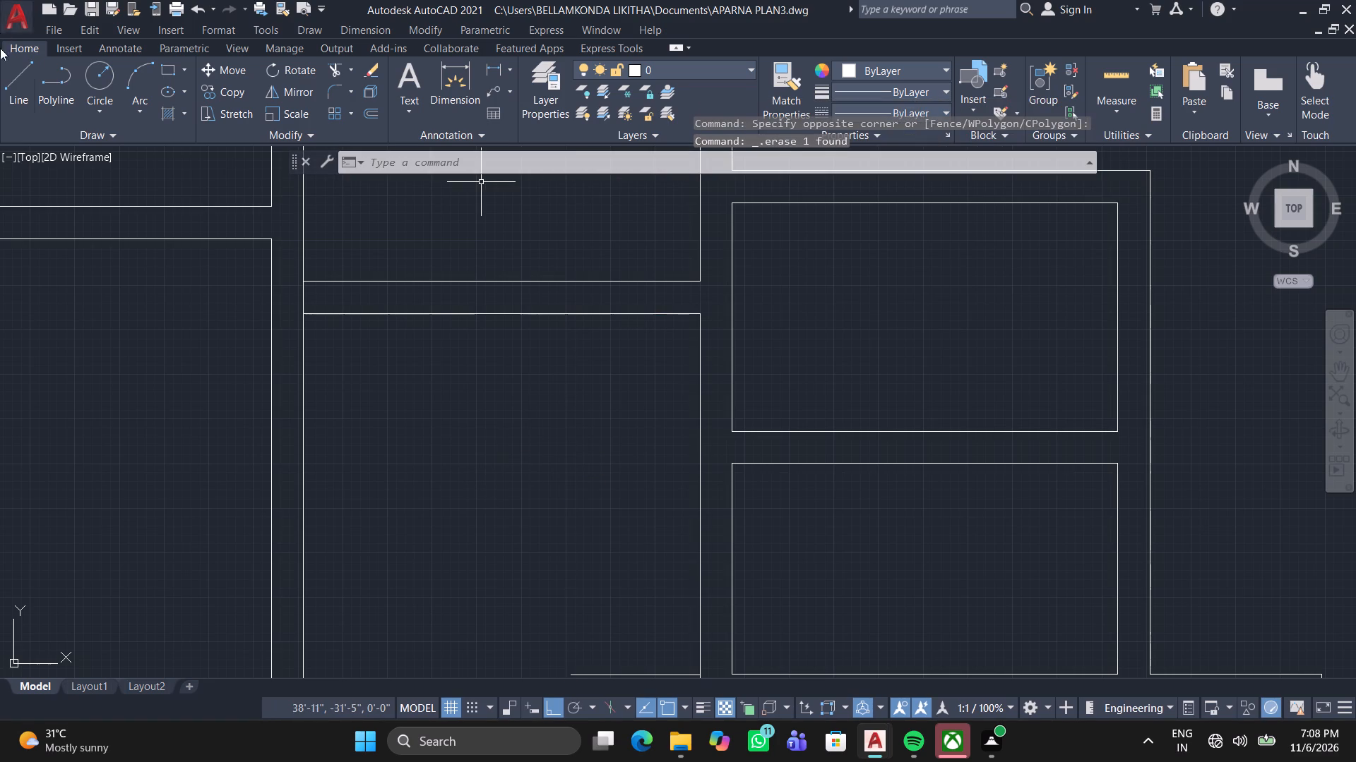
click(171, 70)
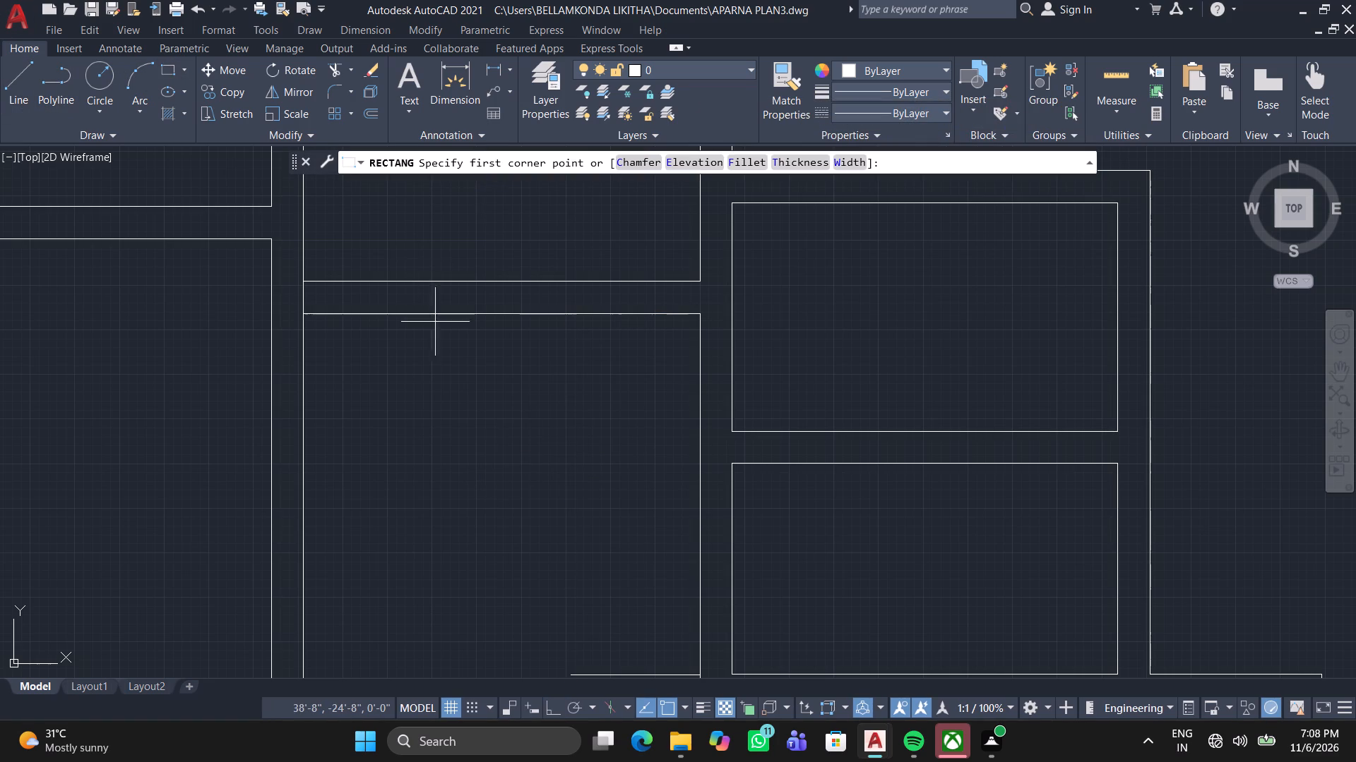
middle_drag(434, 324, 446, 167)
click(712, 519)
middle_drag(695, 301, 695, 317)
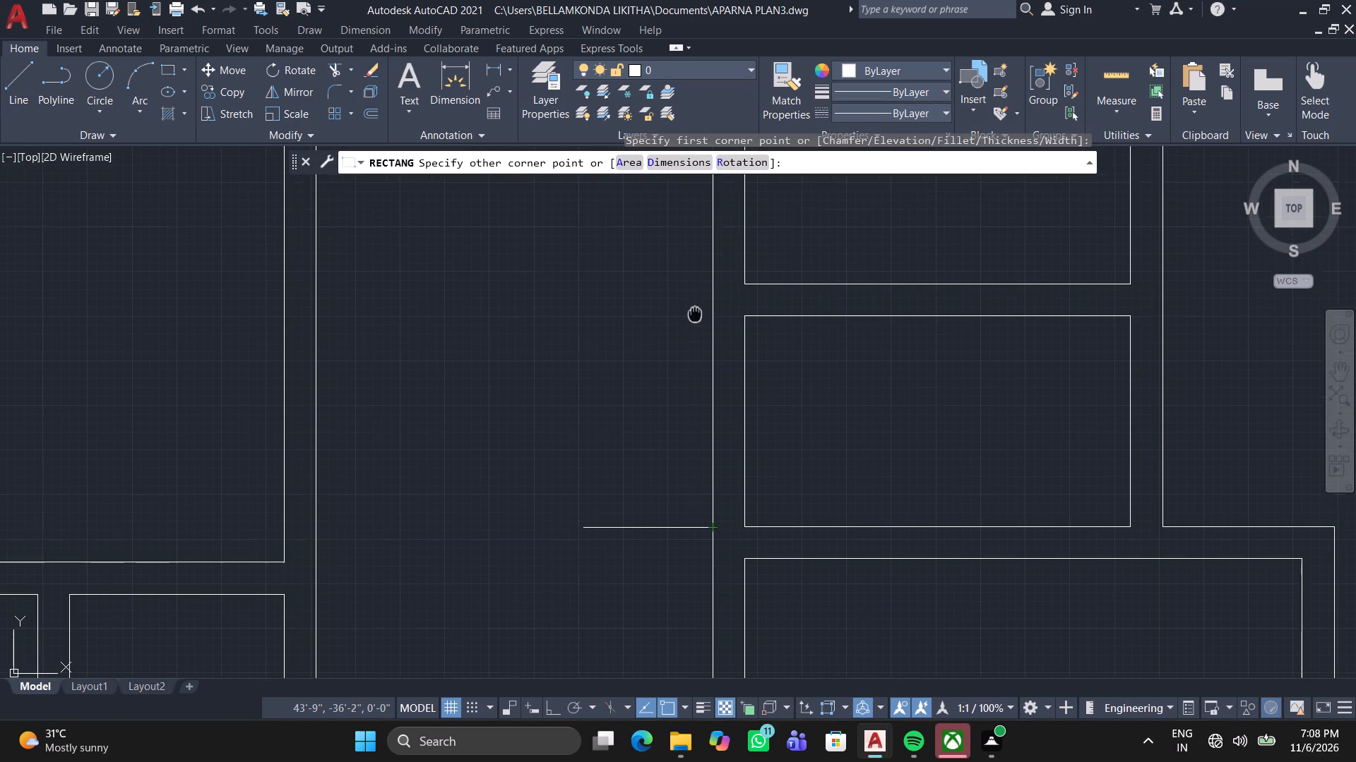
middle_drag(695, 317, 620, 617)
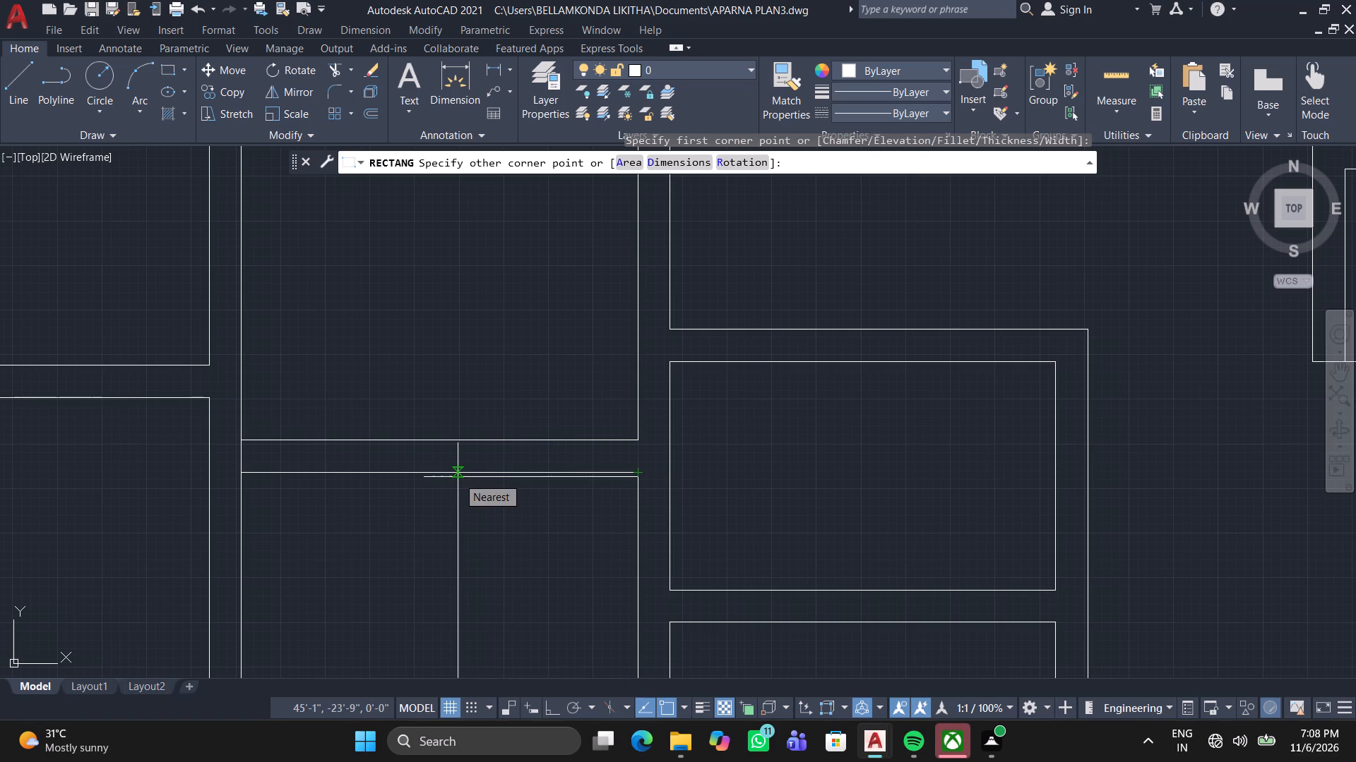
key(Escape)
Draw a rectangle from the free end of the 3' line to the corner where the cross wall's lower edge meets the left outer wall.
key(space)
middle_drag(468, 556, 489, 193)
scroll(483, 267, up, 1)
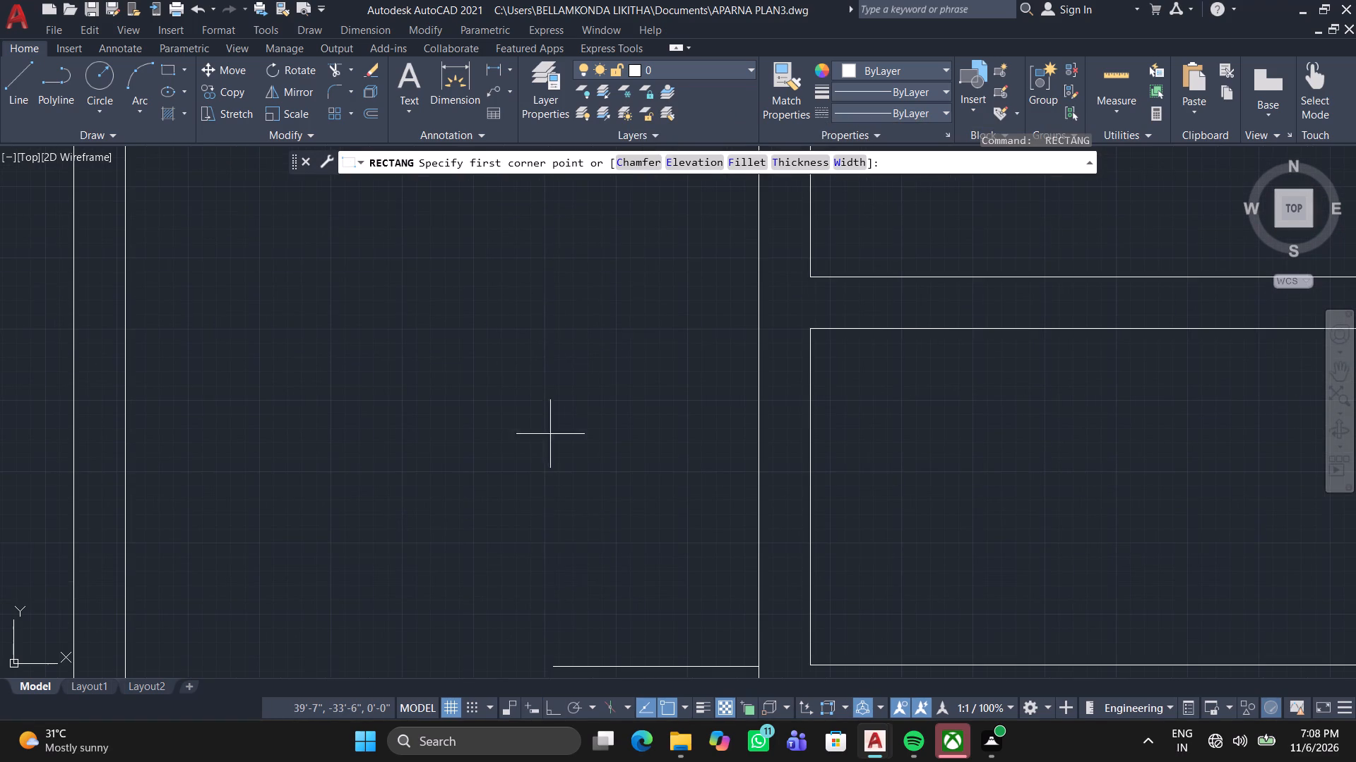
click(549, 667)
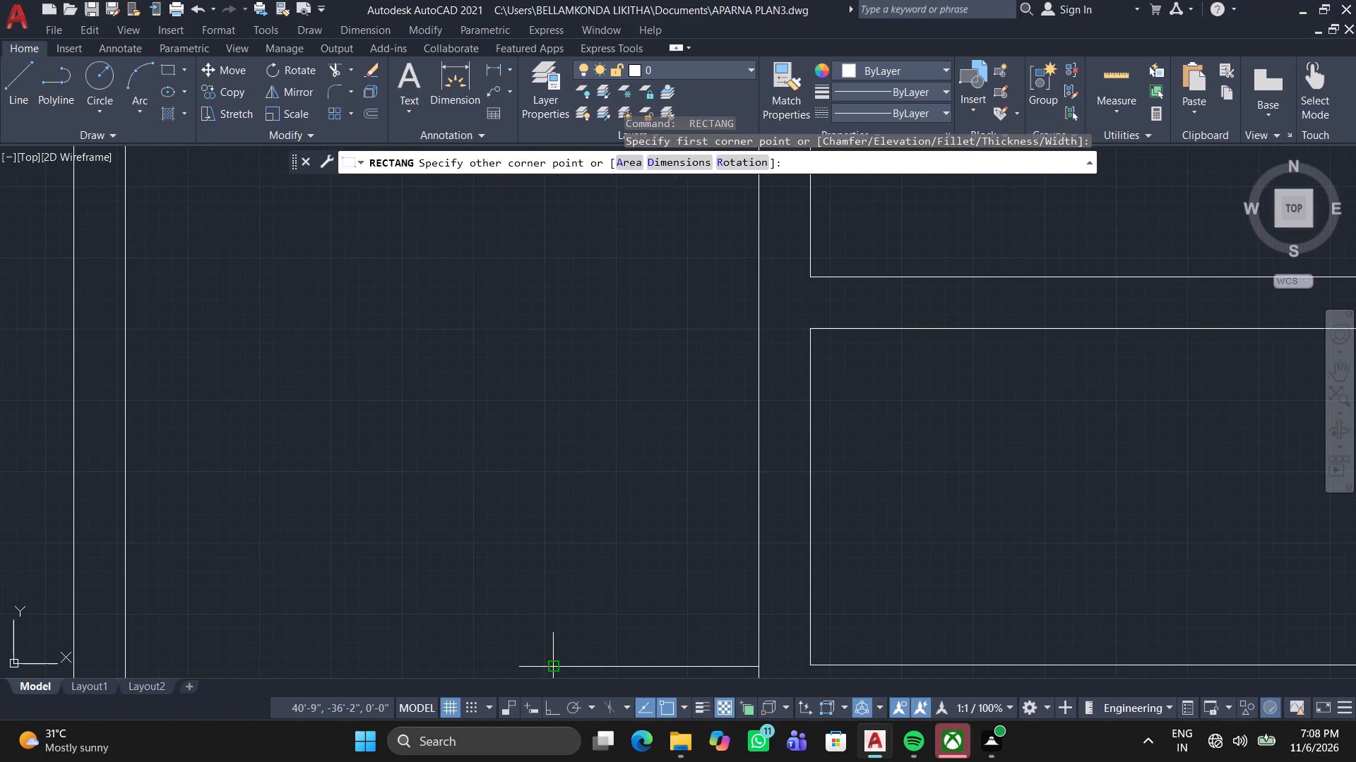
middle_drag(614, 414, 617, 654)
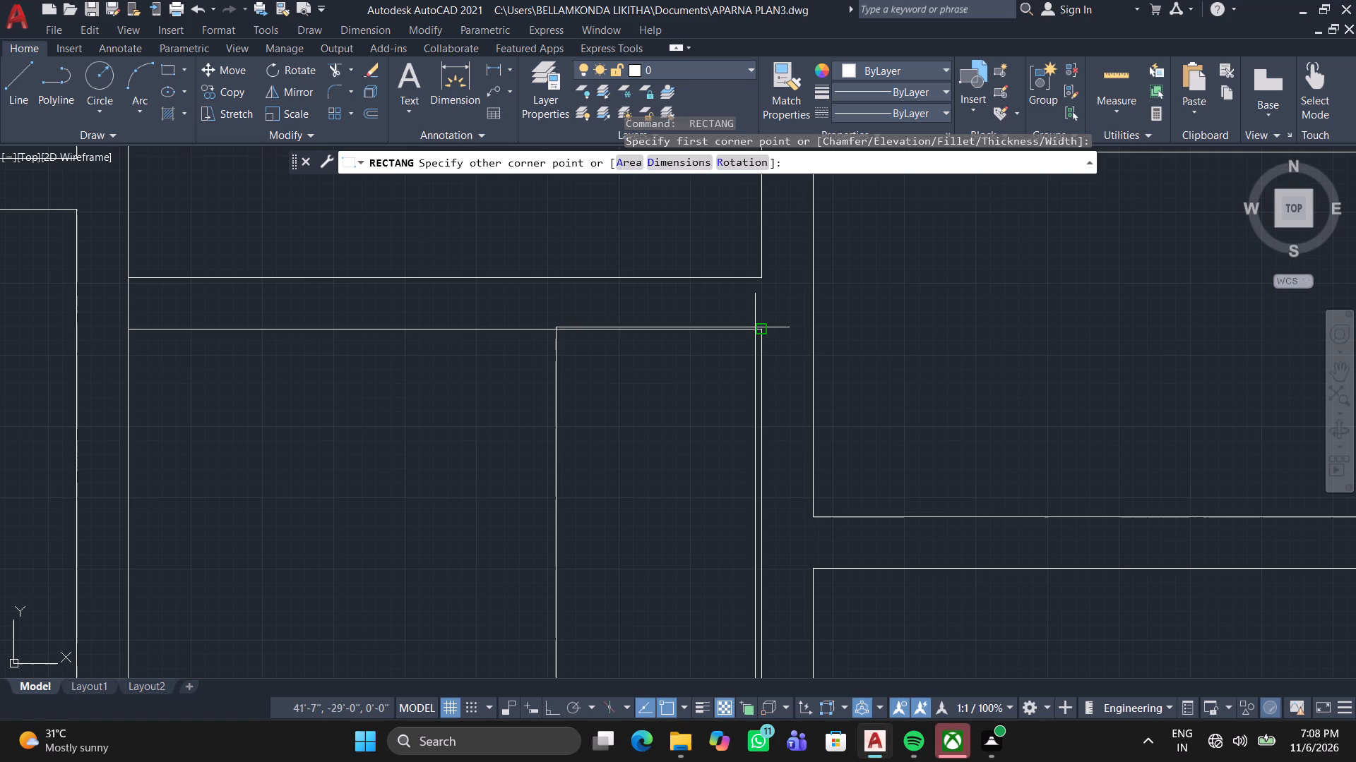
click(761, 330)
scroll(695, 357, down, 2)
middle_drag(691, 368, 713, 327)
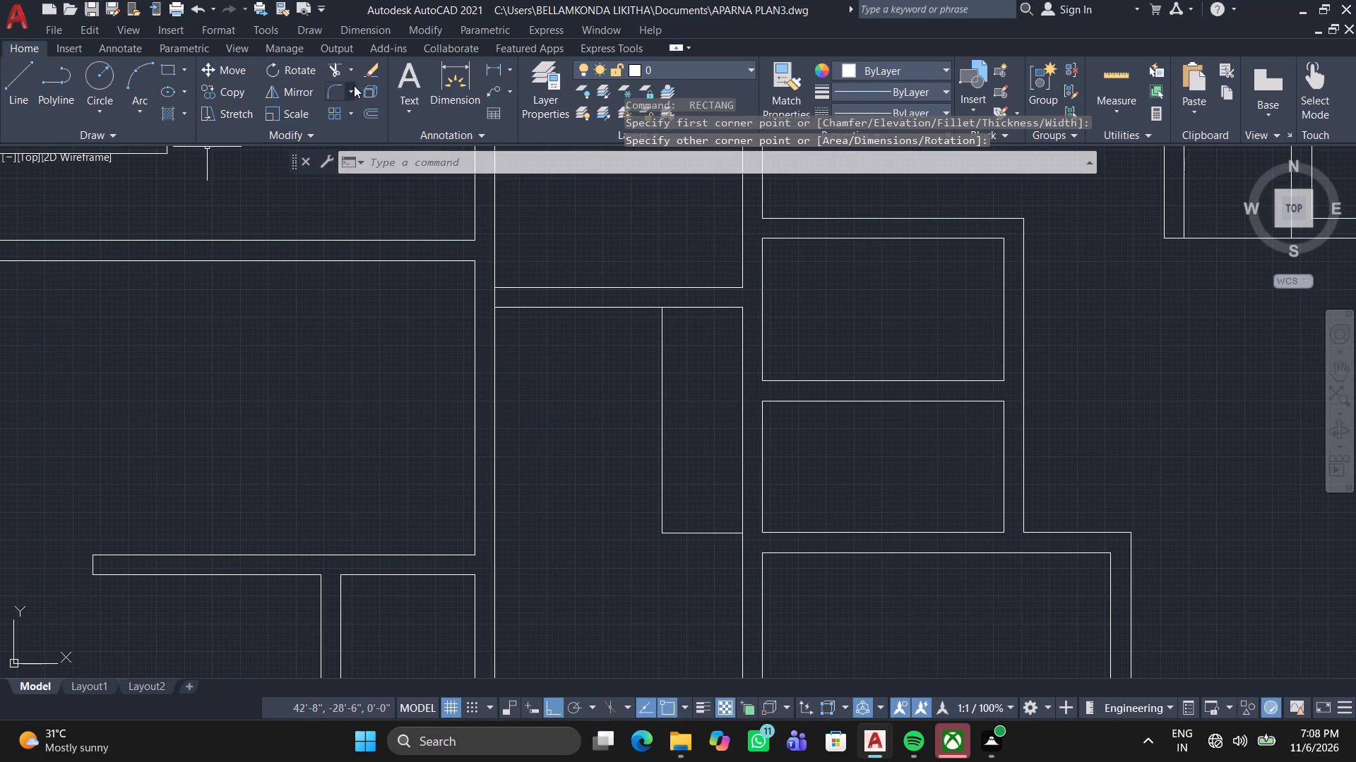
Offset the redrawn rectangle outward by 9" to form the left projection's surrounding wall.
click(379, 120)
key(space)
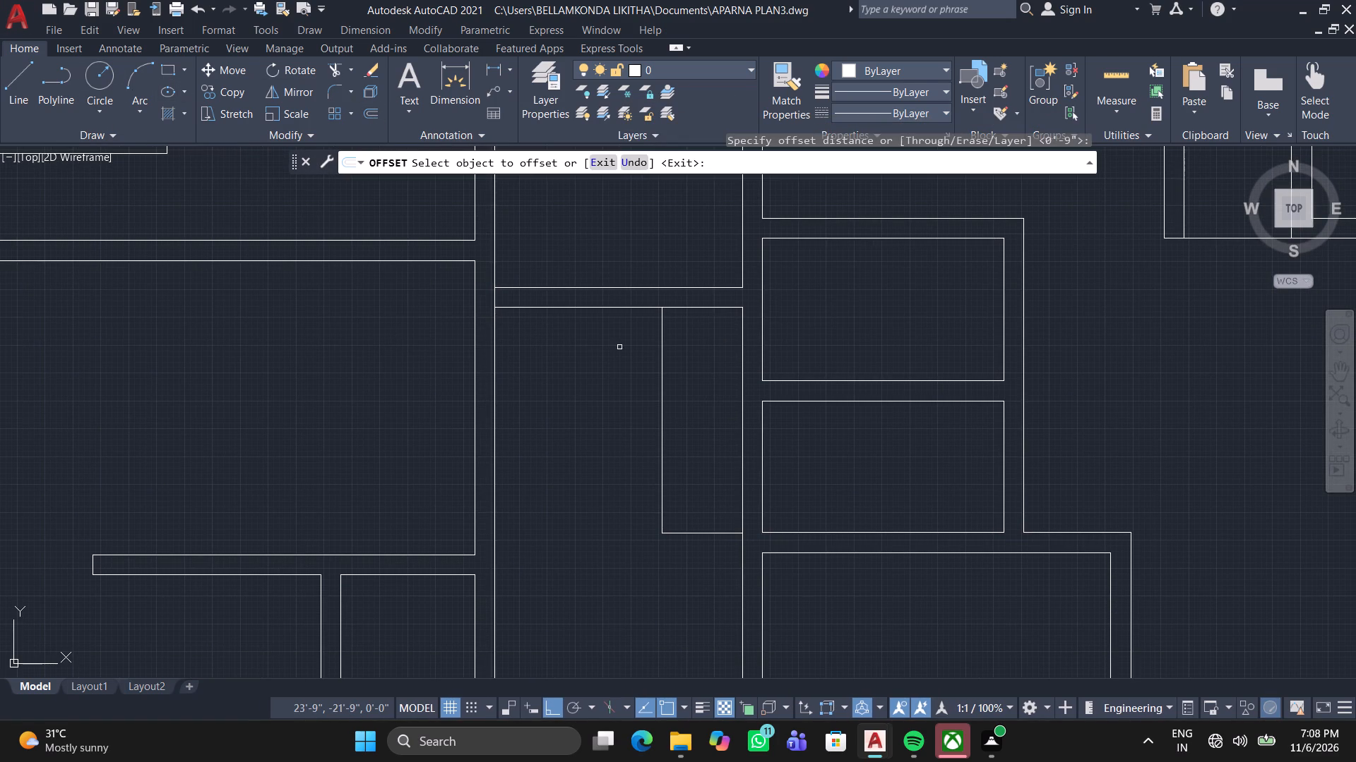
click(660, 372)
click(600, 380)
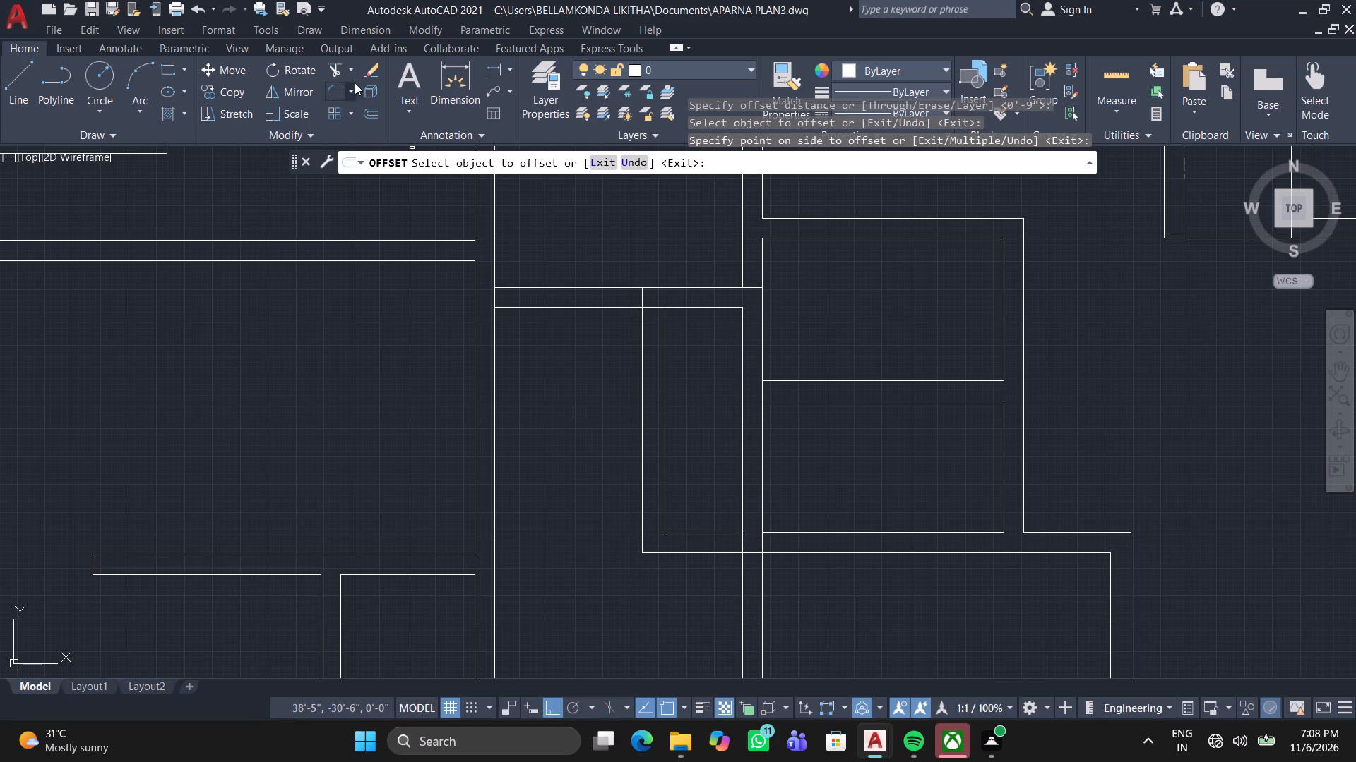
Trim the overlapping lines where the left projection's outer wall line crosses the corridor's cross wall.
click(340, 71)
scroll(701, 310, up, 2)
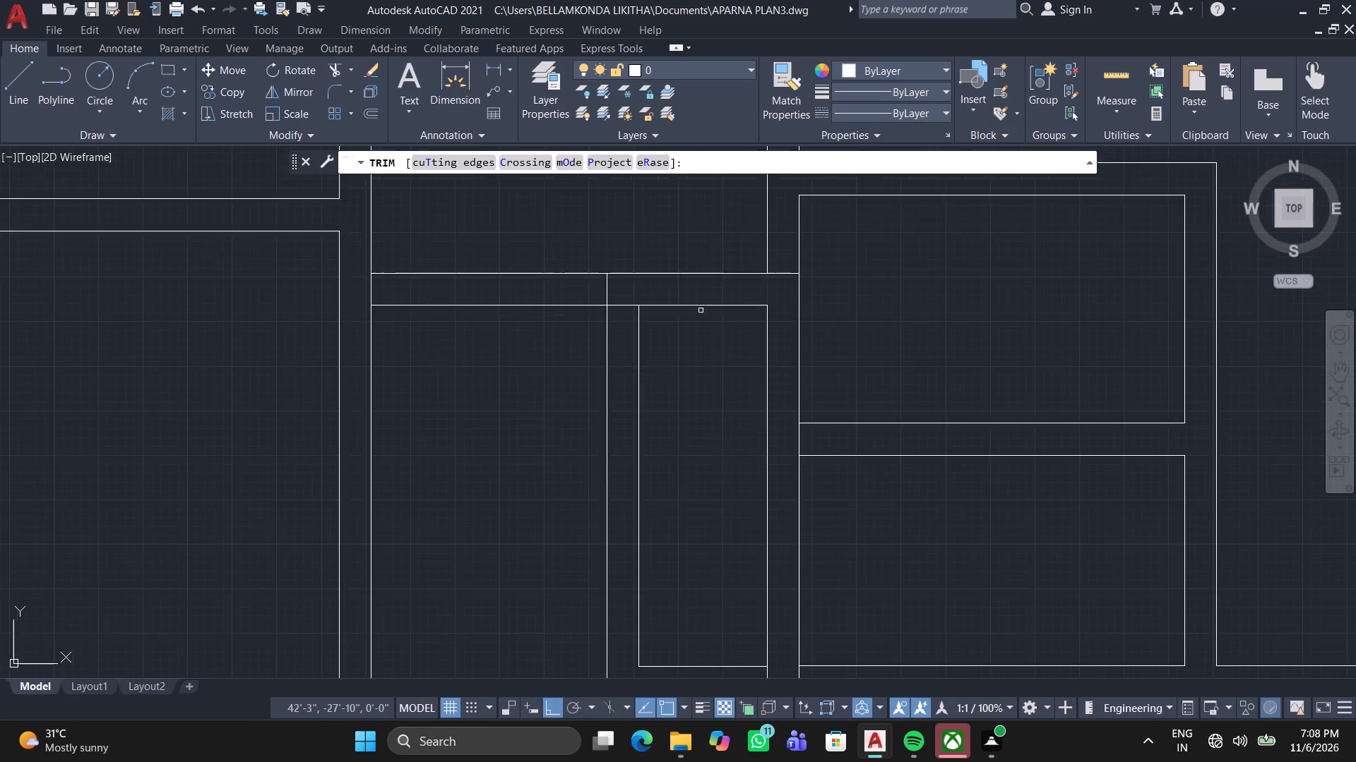
scroll(701, 310, up, 2)
click(292, 260)
click(426, 240)
click(407, 265)
click(400, 339)
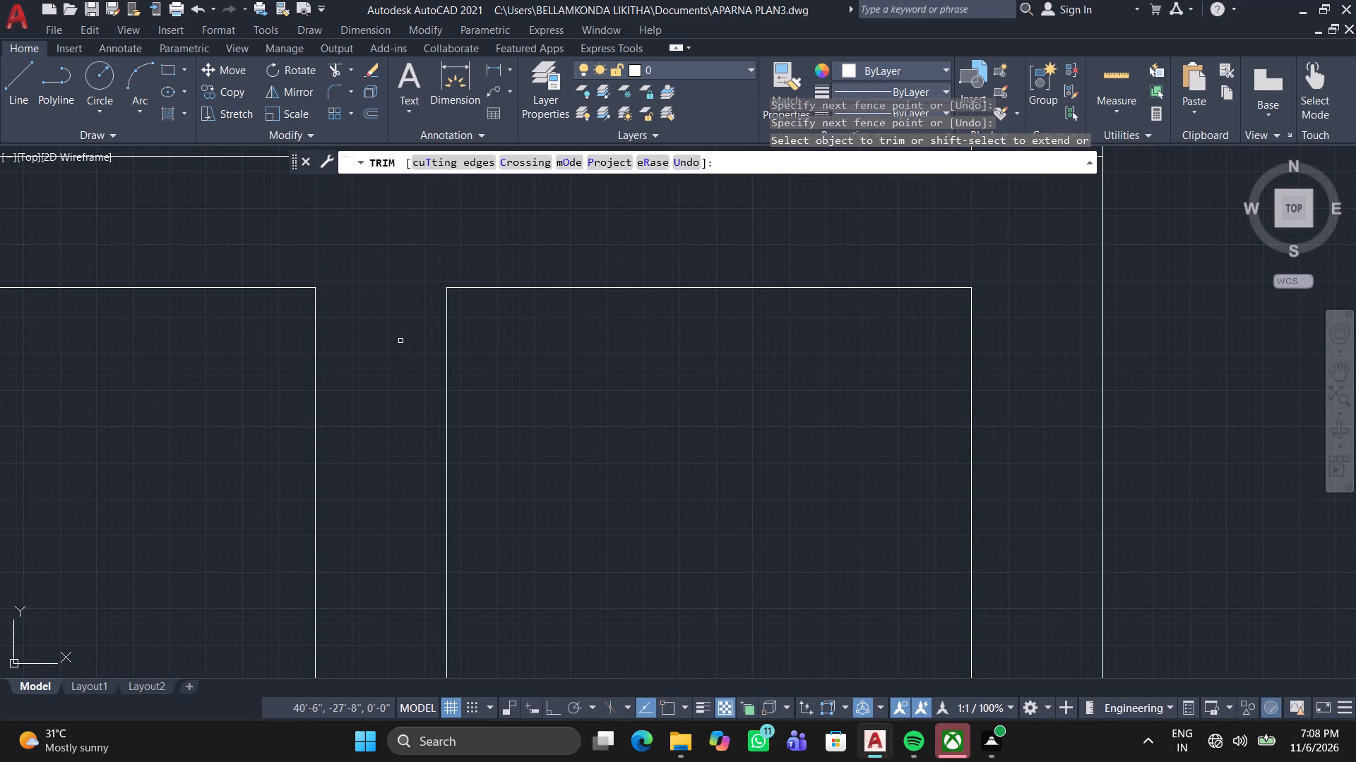
Trim the crossing wall lines at the projection's bottom junction with the unit's left outer wall.
scroll(418, 313, down, 3)
middle_drag(550, 464, 607, 325)
scroll(608, 321, down, 1)
scroll(614, 465, up, 1)
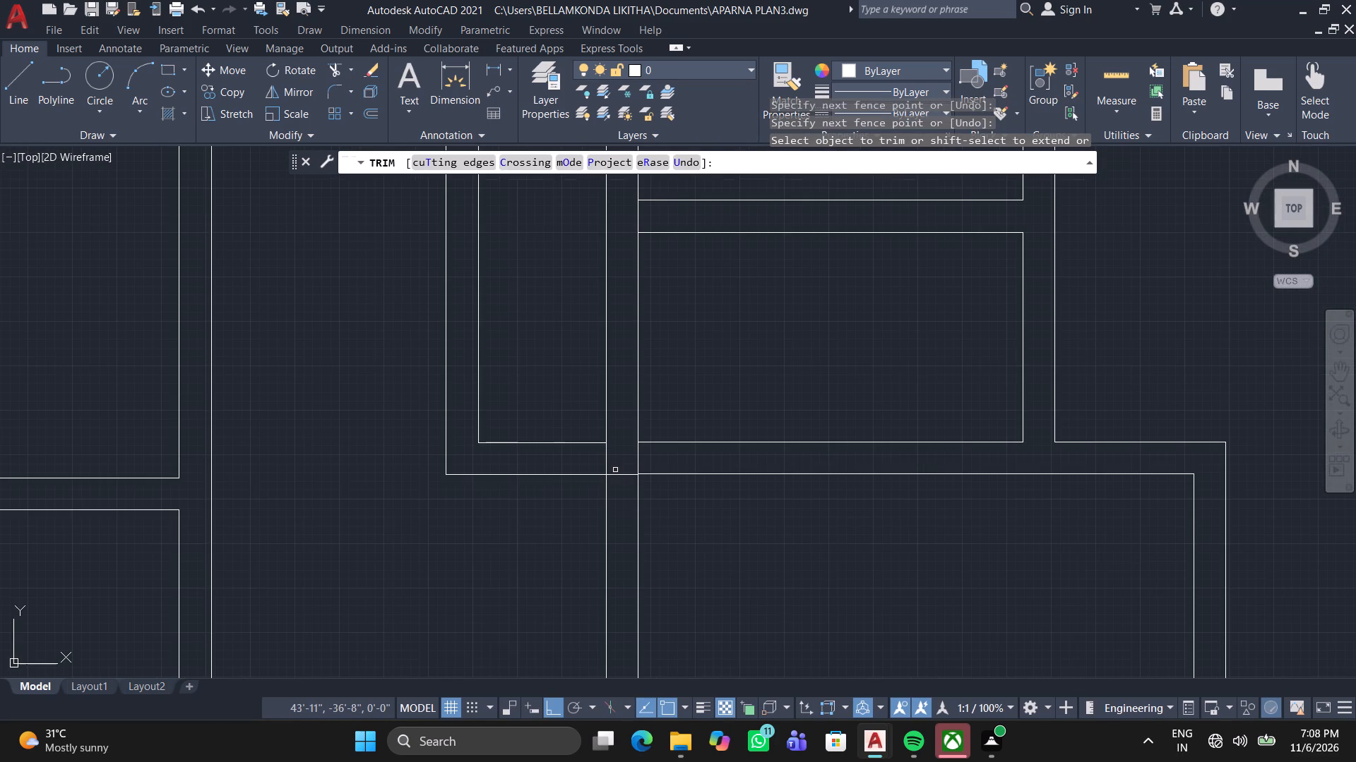
click(615, 469)
click(565, 454)
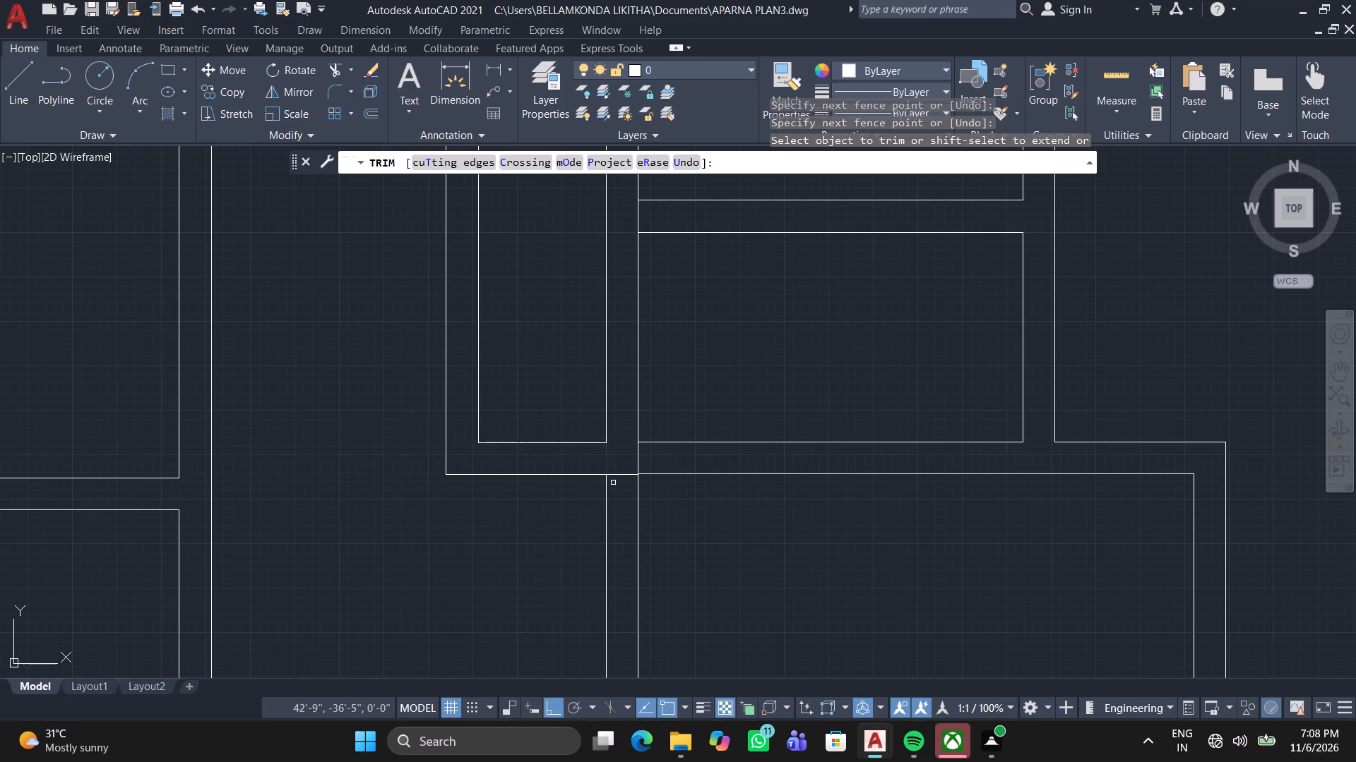
scroll(619, 490, up, 3)
click(615, 477)
click(804, 346)
Trim the offset line crossing the left outer wall's thickness at the projection's upper junction with the cross wall.
scroll(763, 358, down, 4)
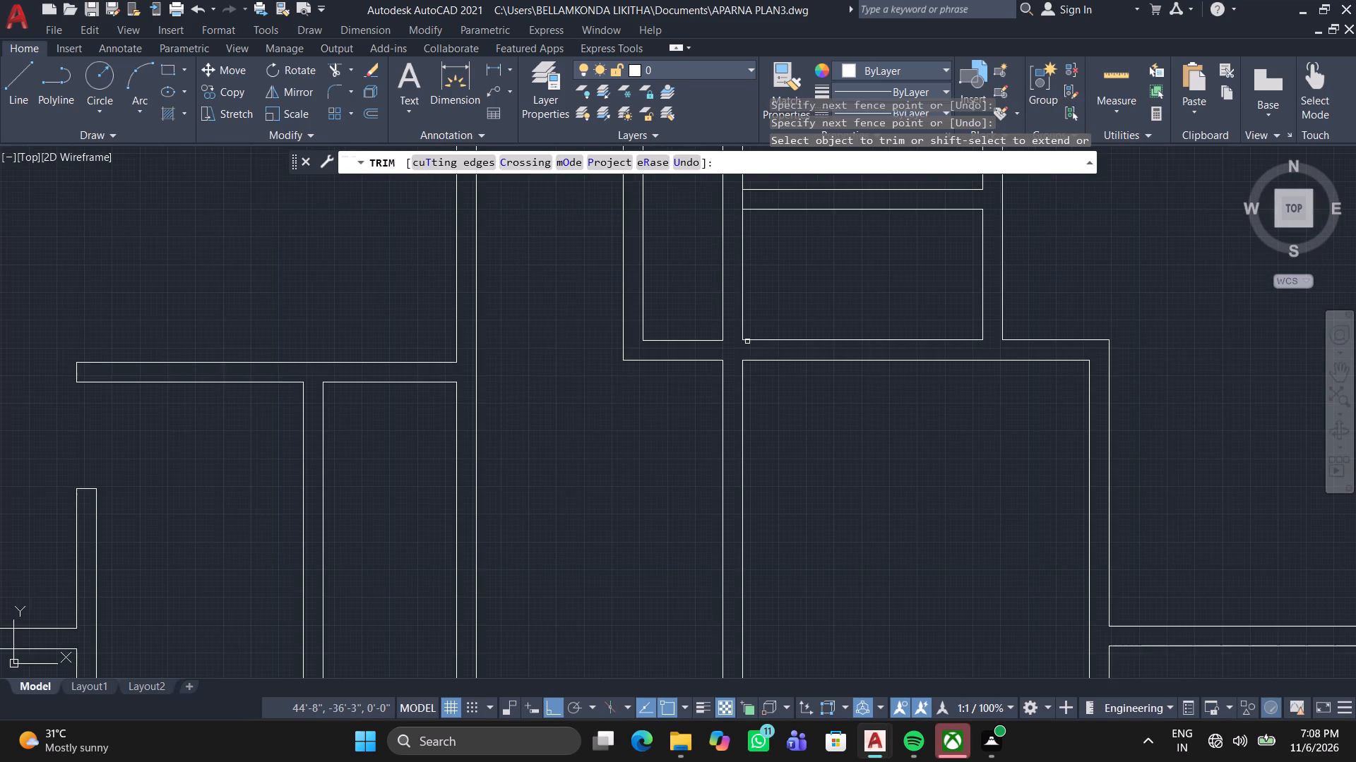
middle_drag(744, 341, 717, 515)
scroll(711, 276, up, 4)
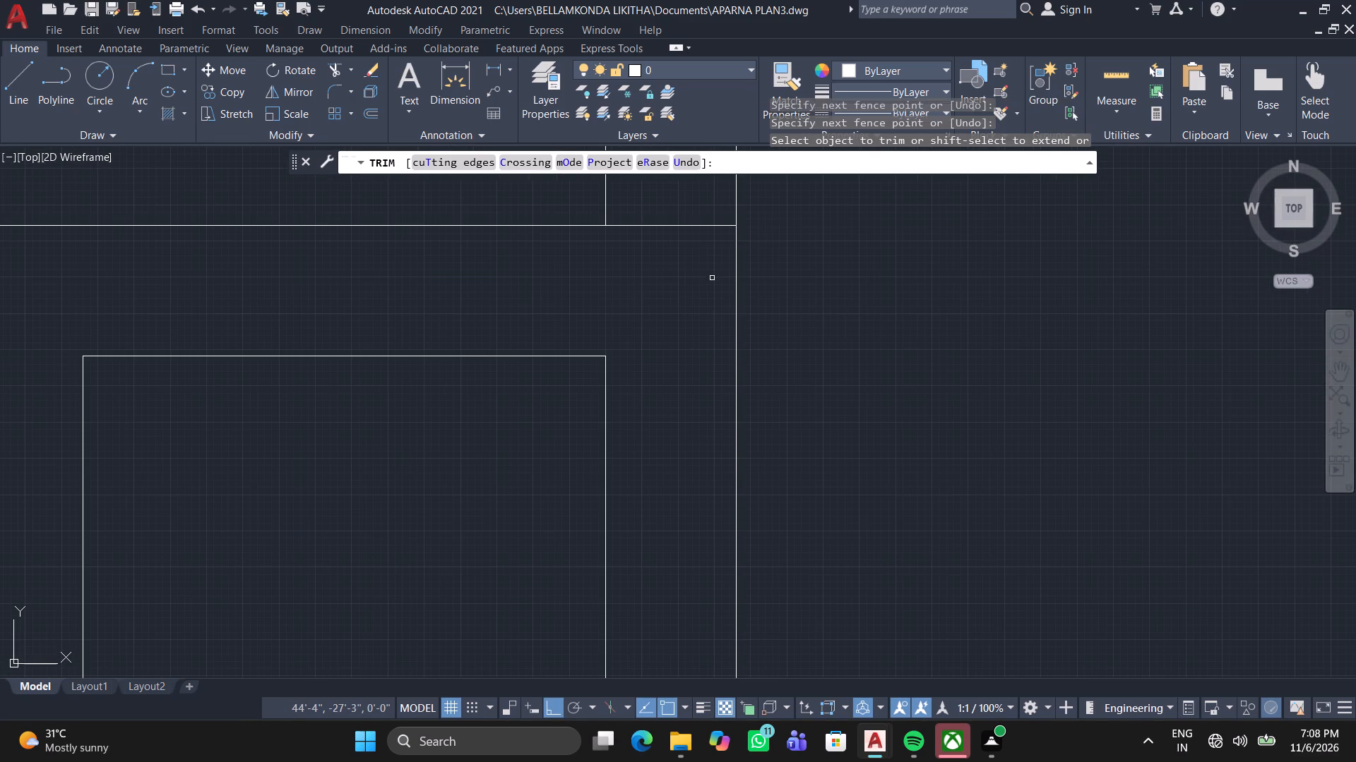
click(710, 275)
click(719, 187)
scroll(672, 229, down, 3)
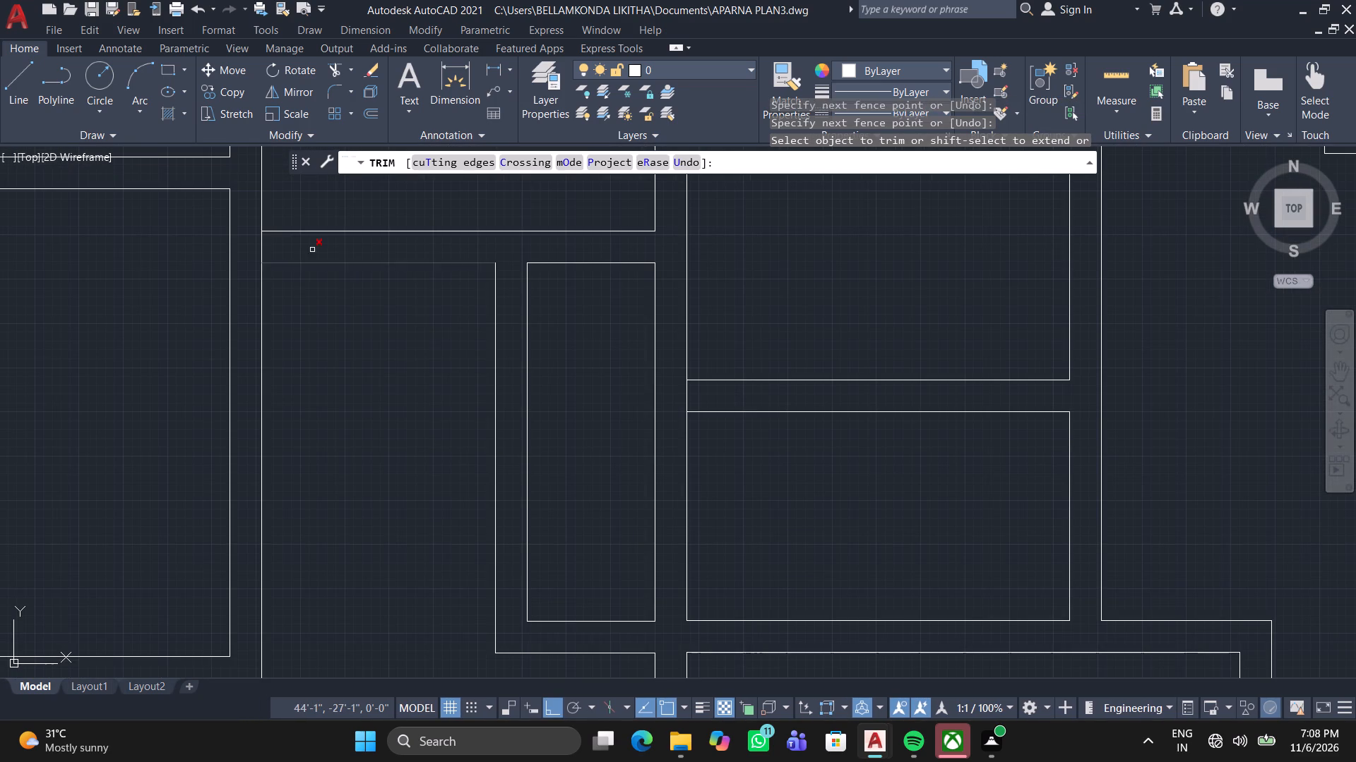
Trim the corridor wall line segment closing the far end of the cross wall, opposite the projection.
scroll(267, 243, up, 3)
click(227, 267)
click(308, 270)
scroll(323, 269, down, 2)
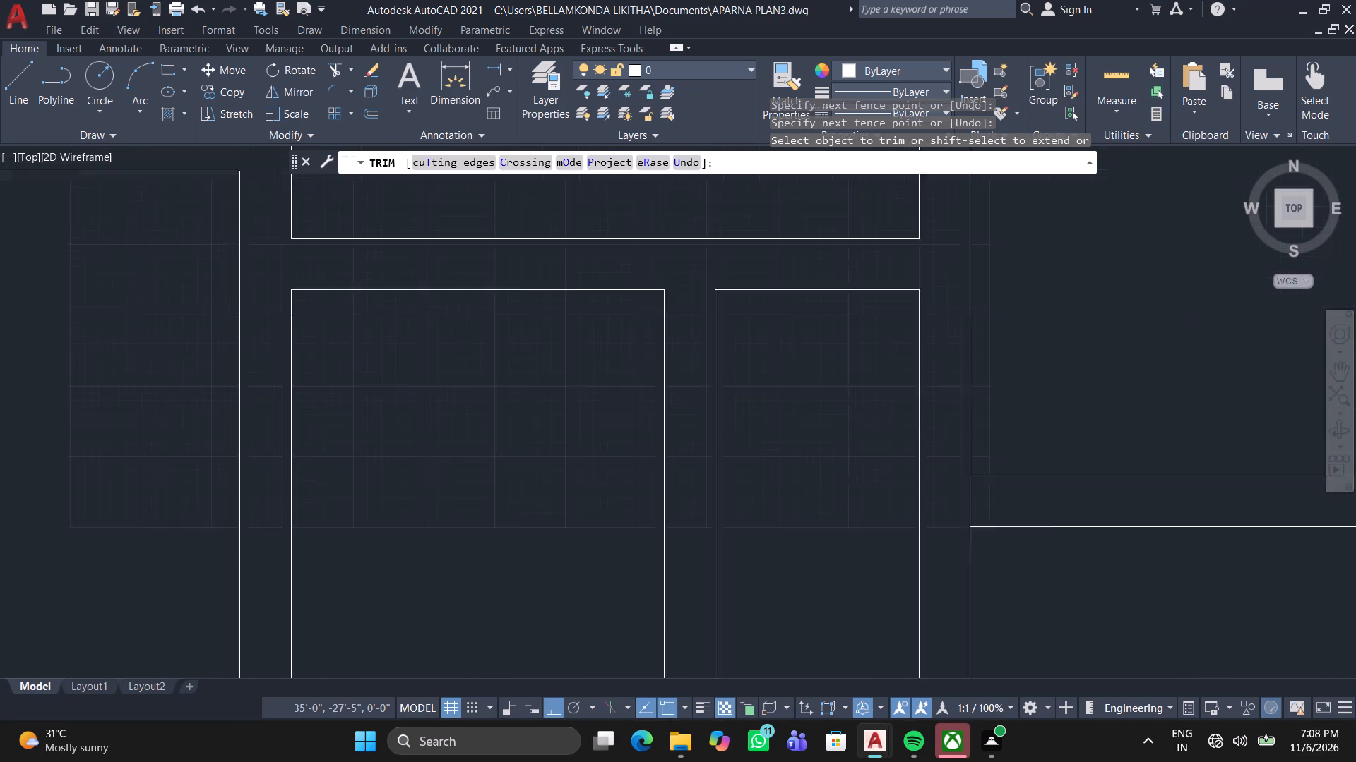
scroll(324, 269, down, 2)
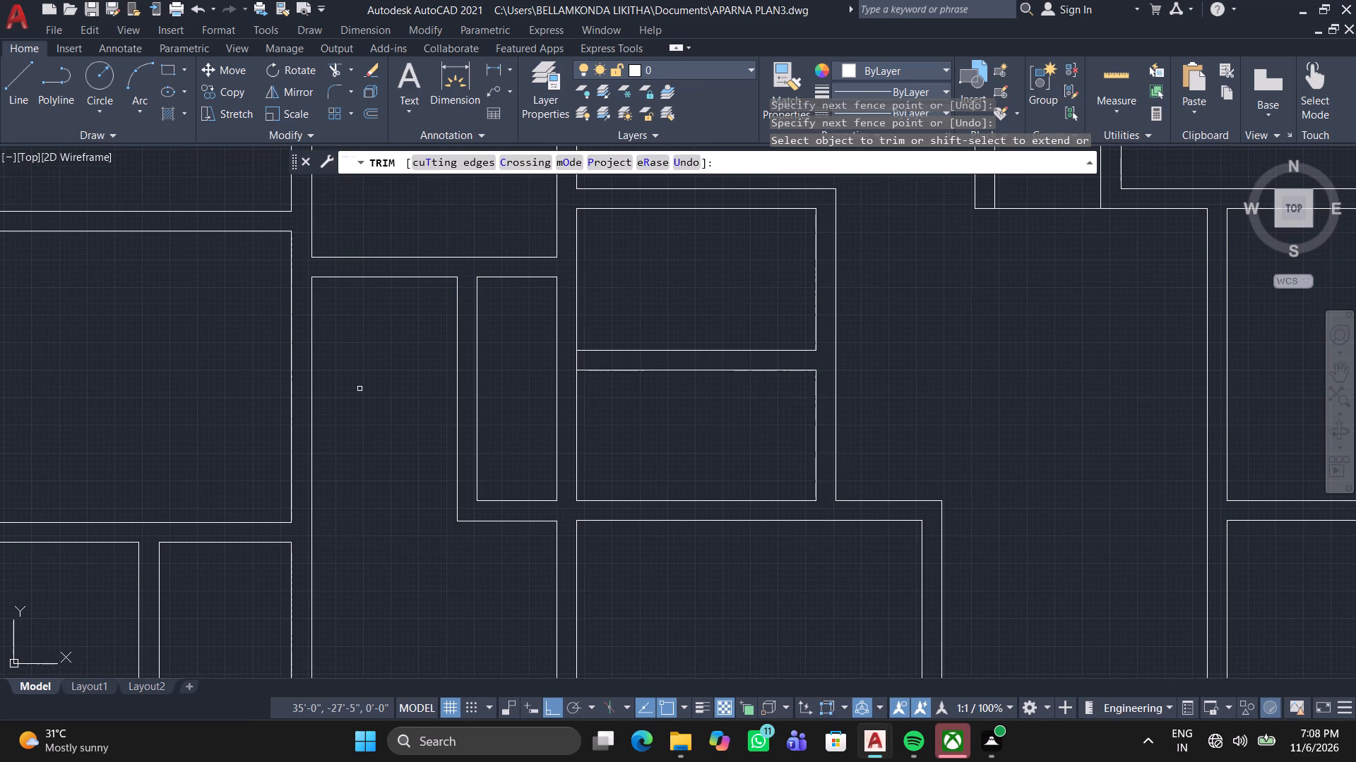
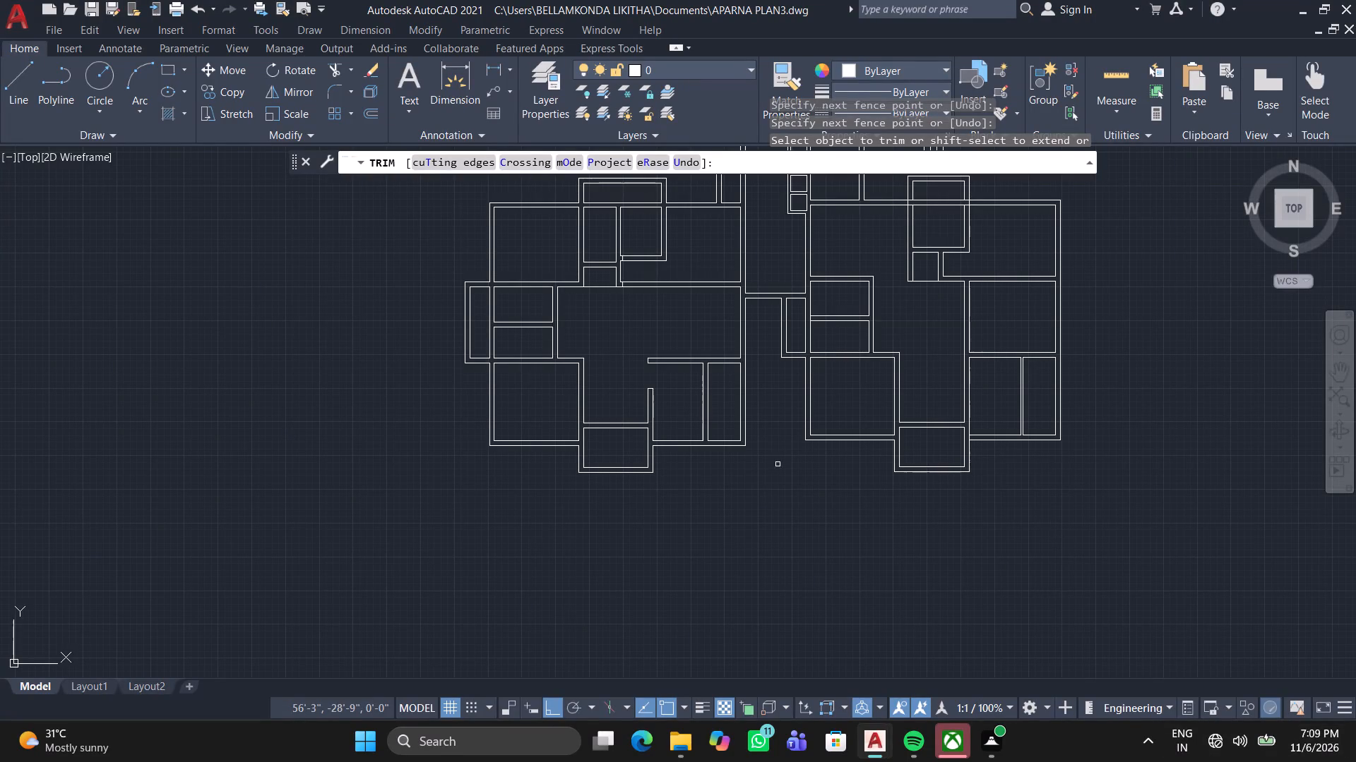
Draw a jamb line across the right-hand unit's hall wall, 4' plus 1' below the junction with the lower-right room's upper wall.
scroll(678, 462, up, 3)
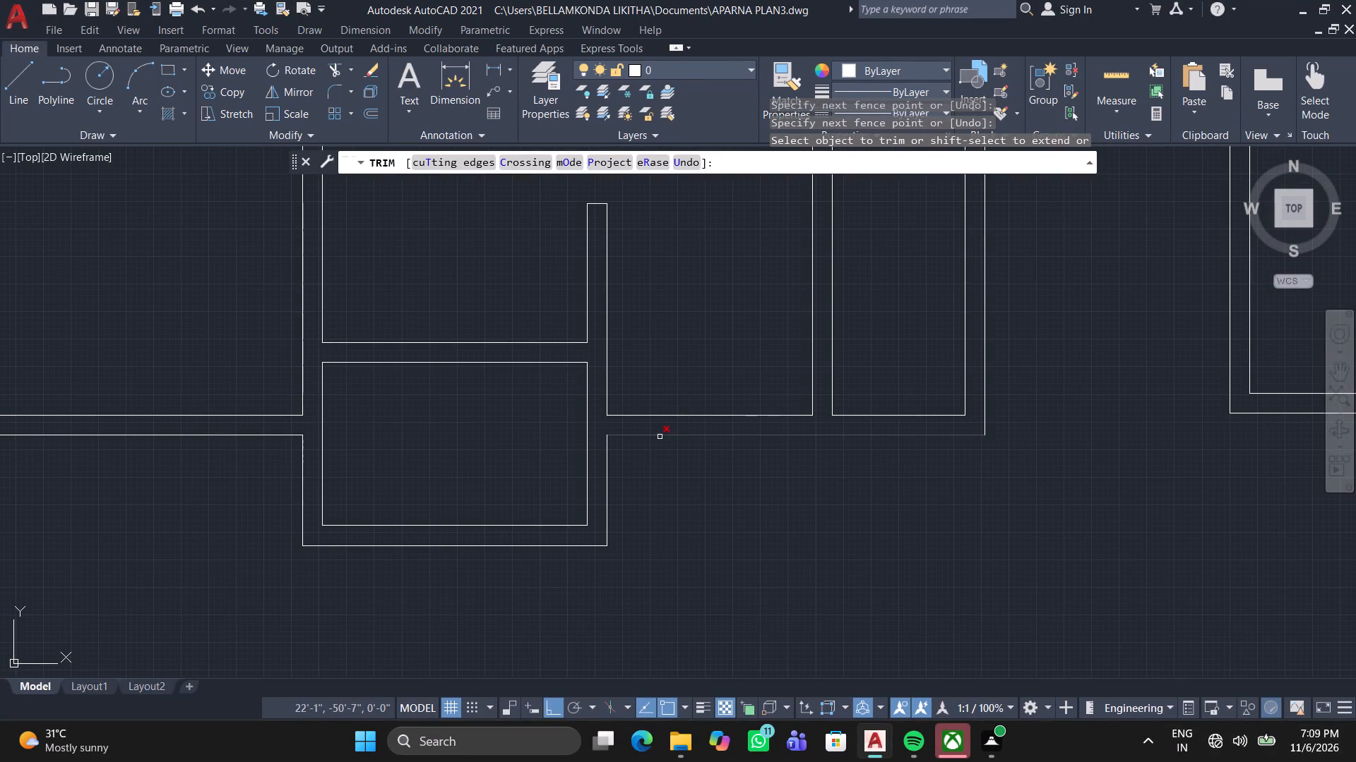
middle_drag(685, 476, 695, 648)
scroll(693, 648, down, 2)
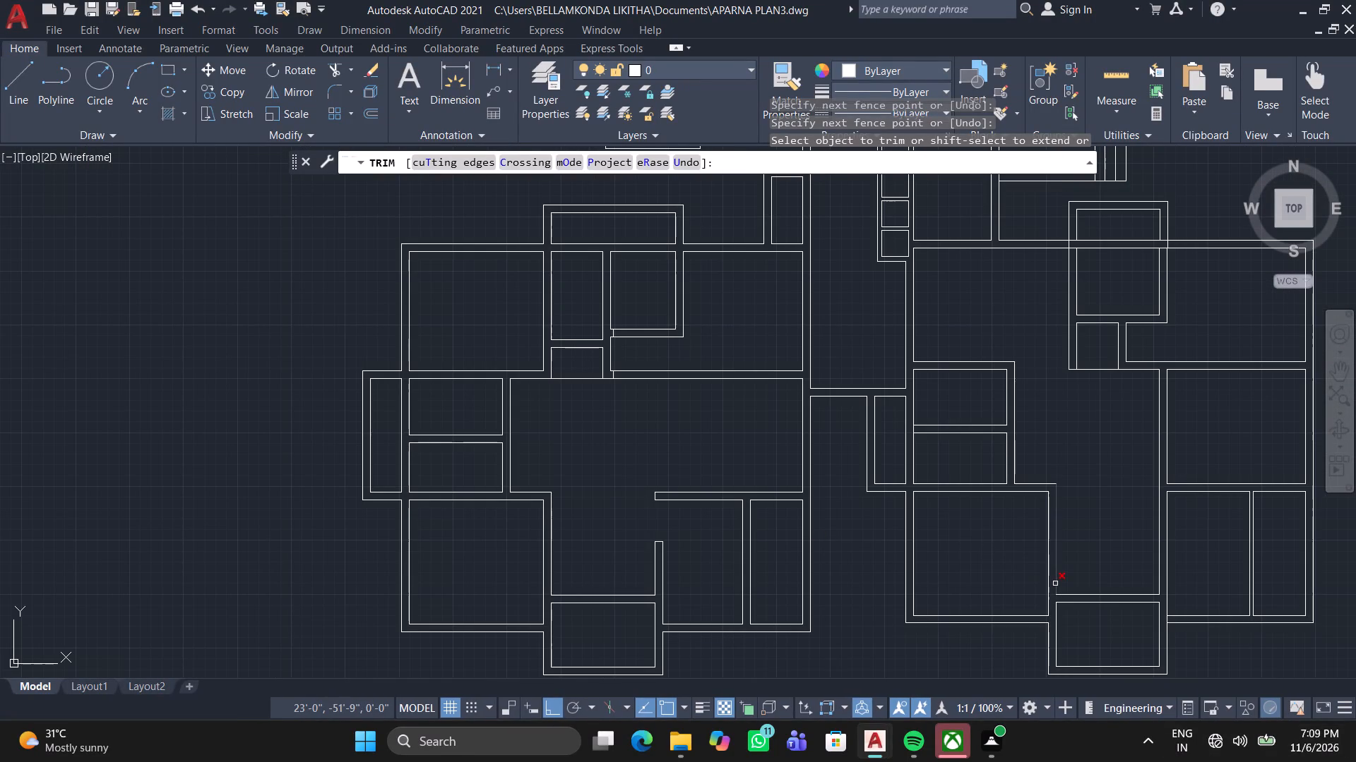
middle_drag(1124, 575, 877, 552)
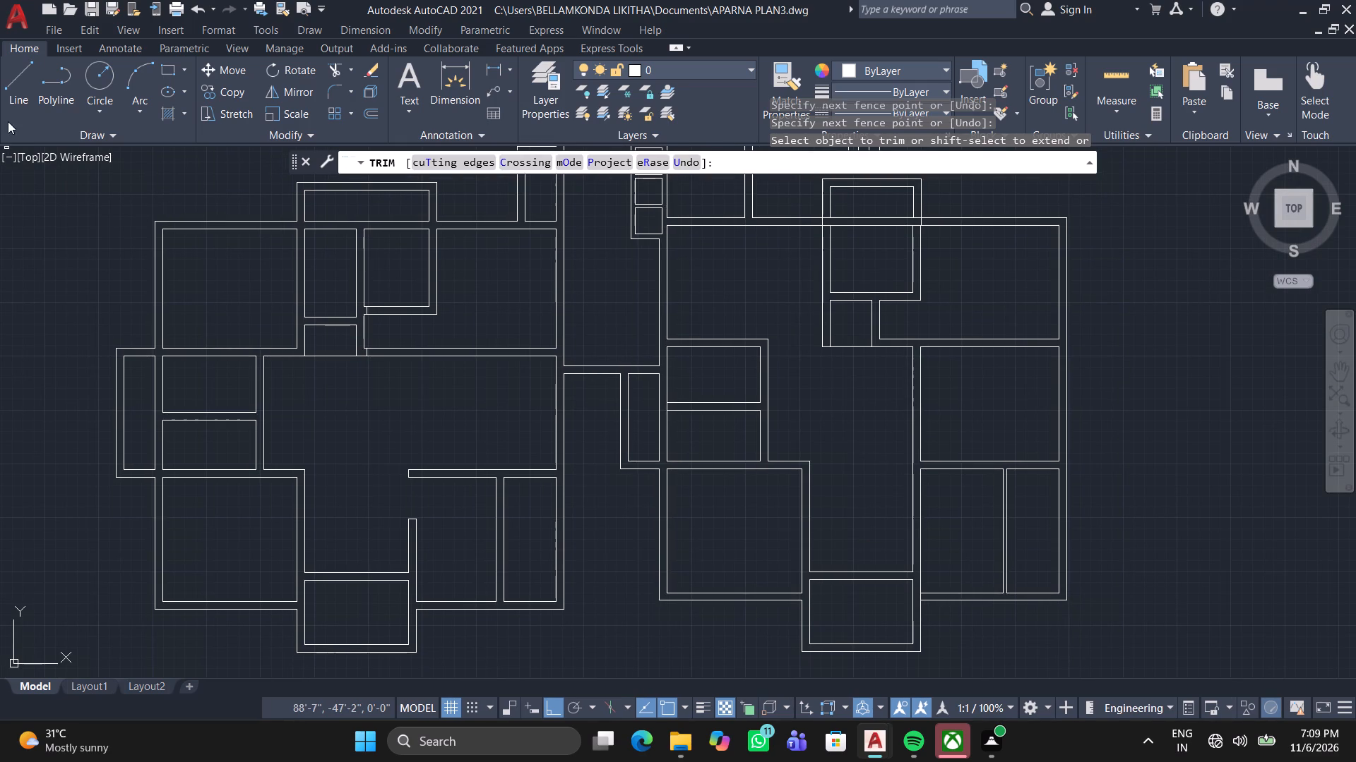
click(12, 118)
scroll(790, 404, up, 2)
middle_drag(1201, 504, 932, 441)
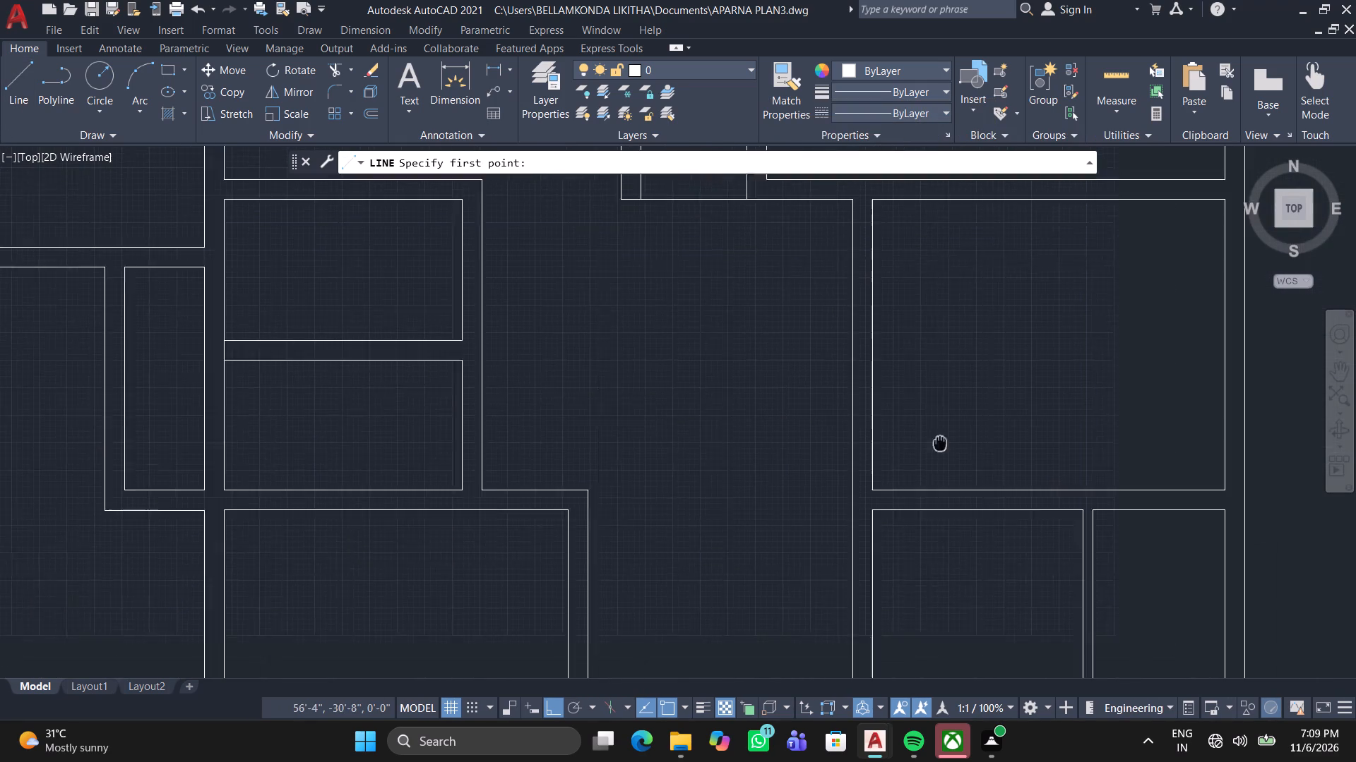
middle_drag(932, 441, 928, 438)
scroll(874, 515, up, 2)
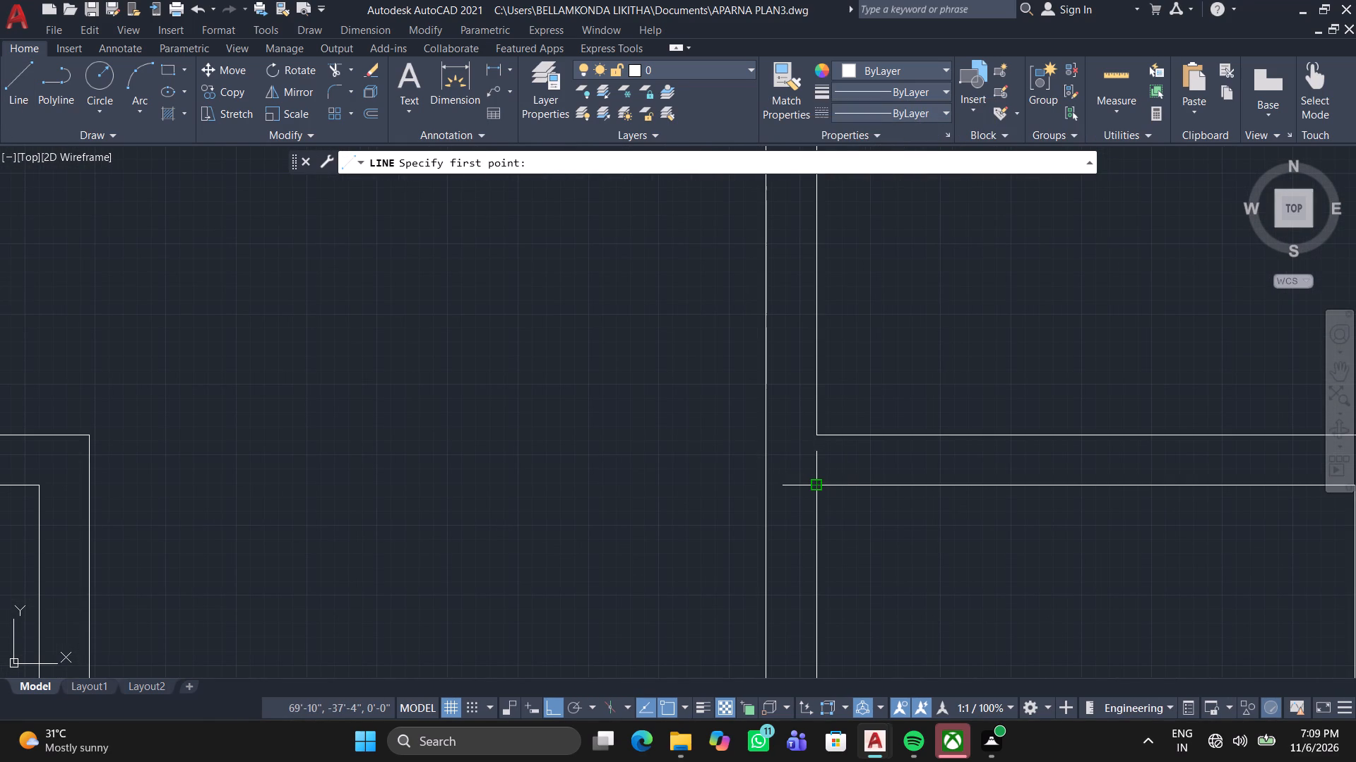
click(819, 483)
click(773, 481)
middle_drag(780, 482, 863, 251)
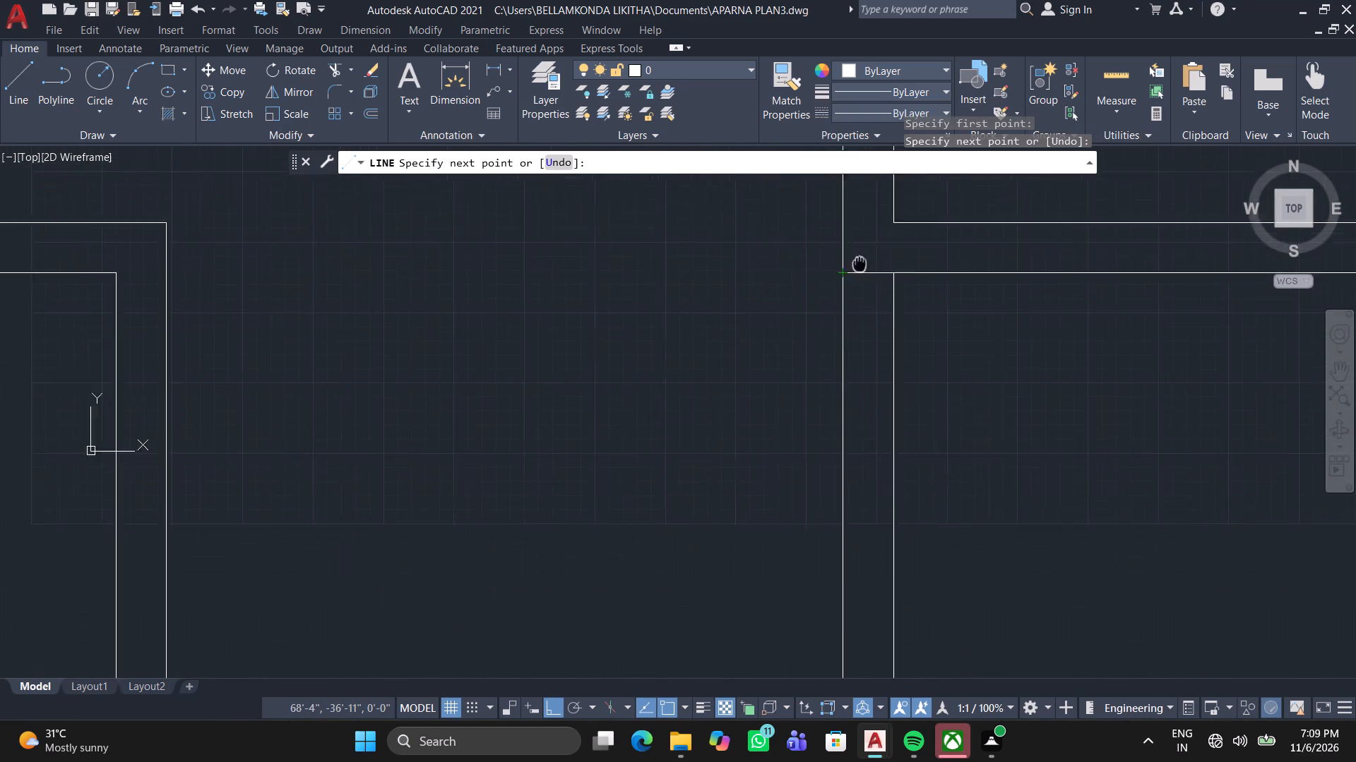
middle_drag(863, 251, 868, 217)
scroll(872, 202, down, 1)
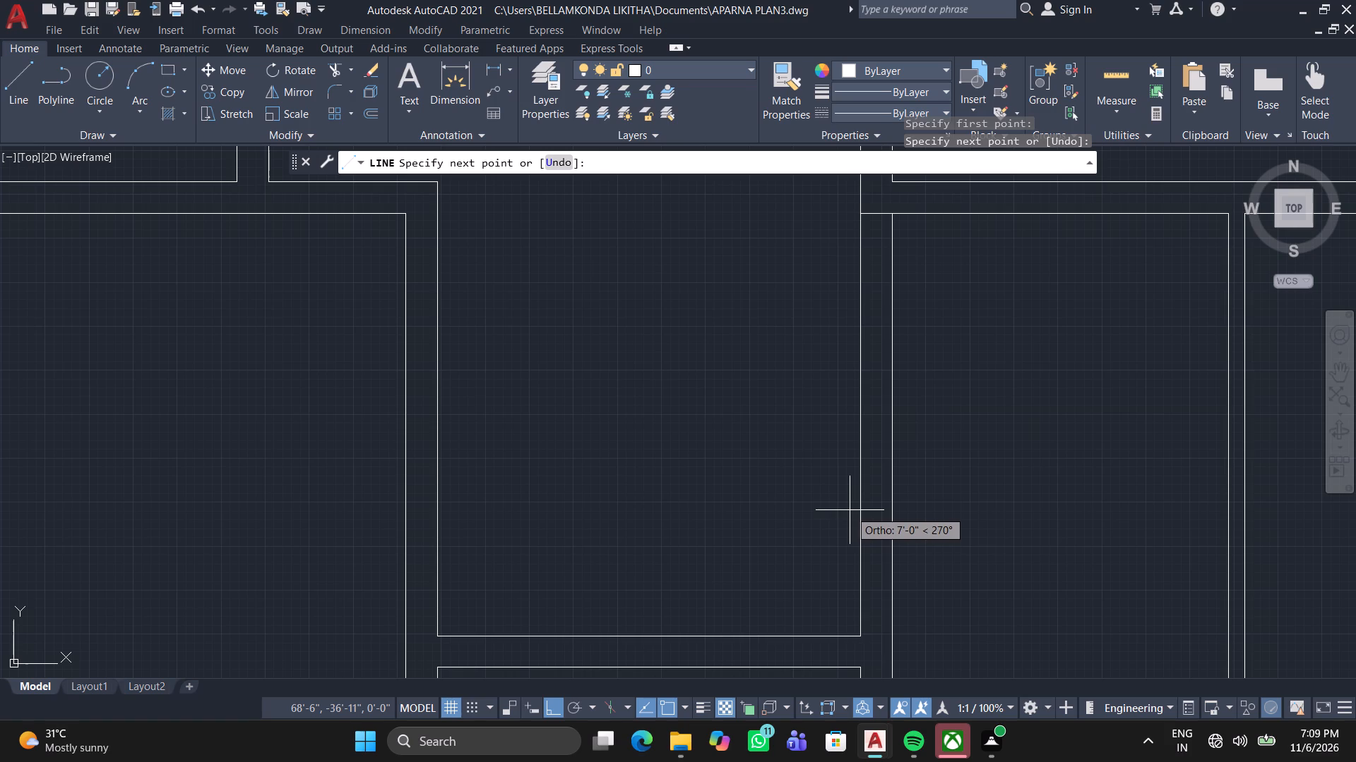
key(4)
key(apostrophe)
key(Return)
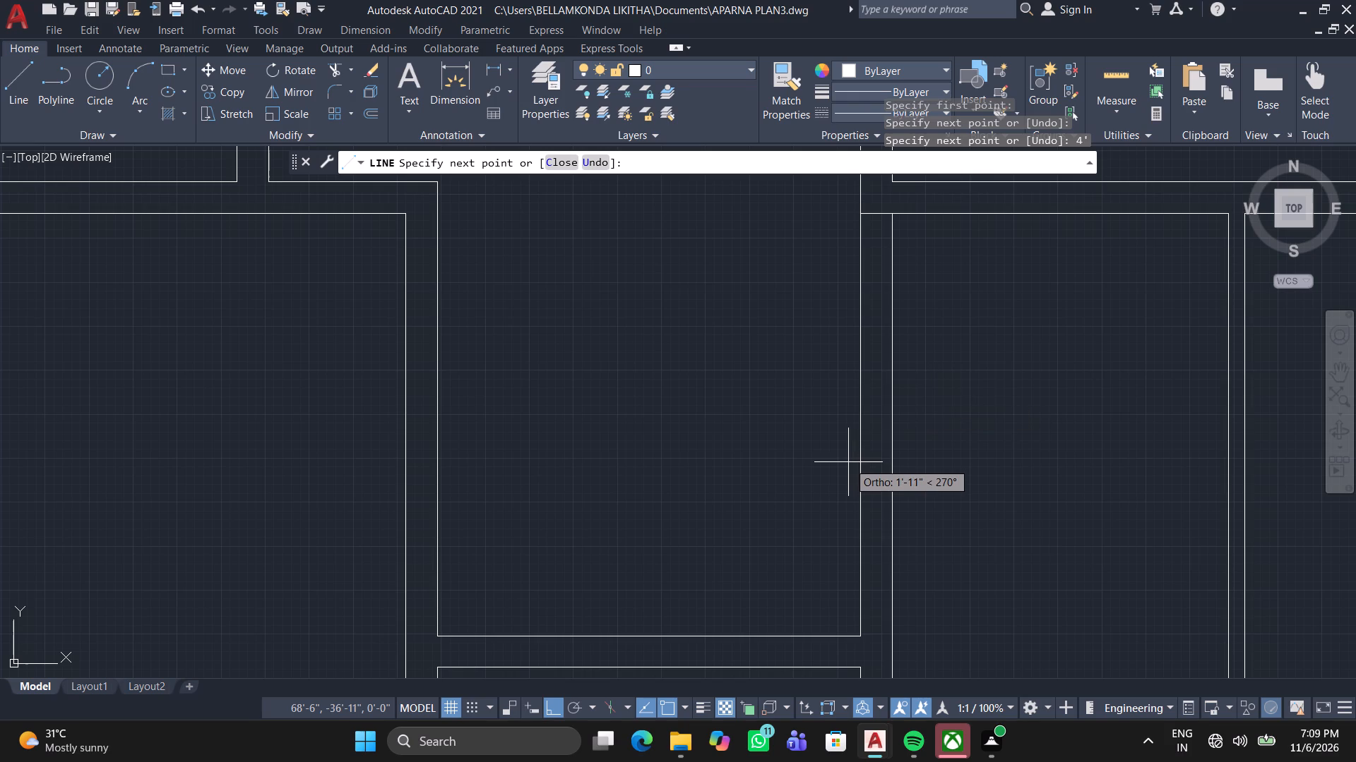
key(1)
key(apostrophe)
key(Return)
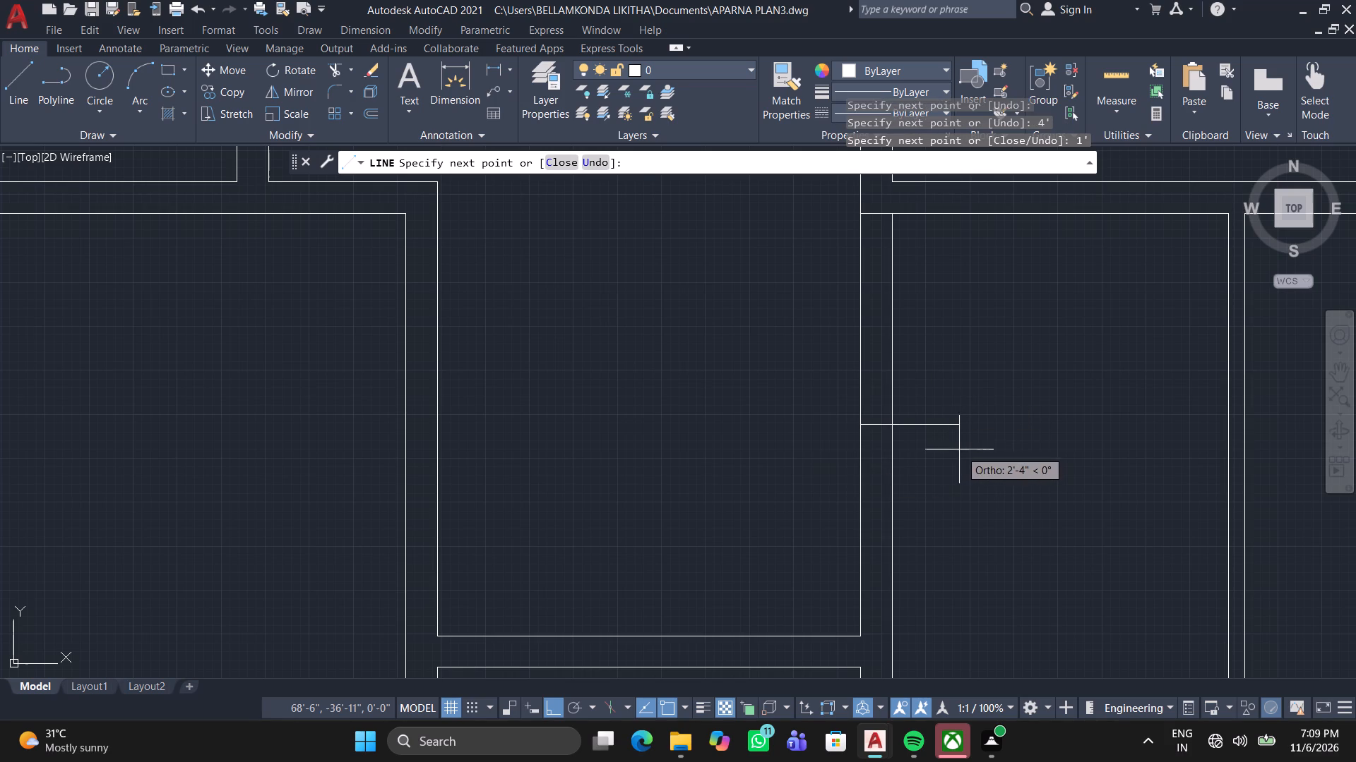
click(896, 419)
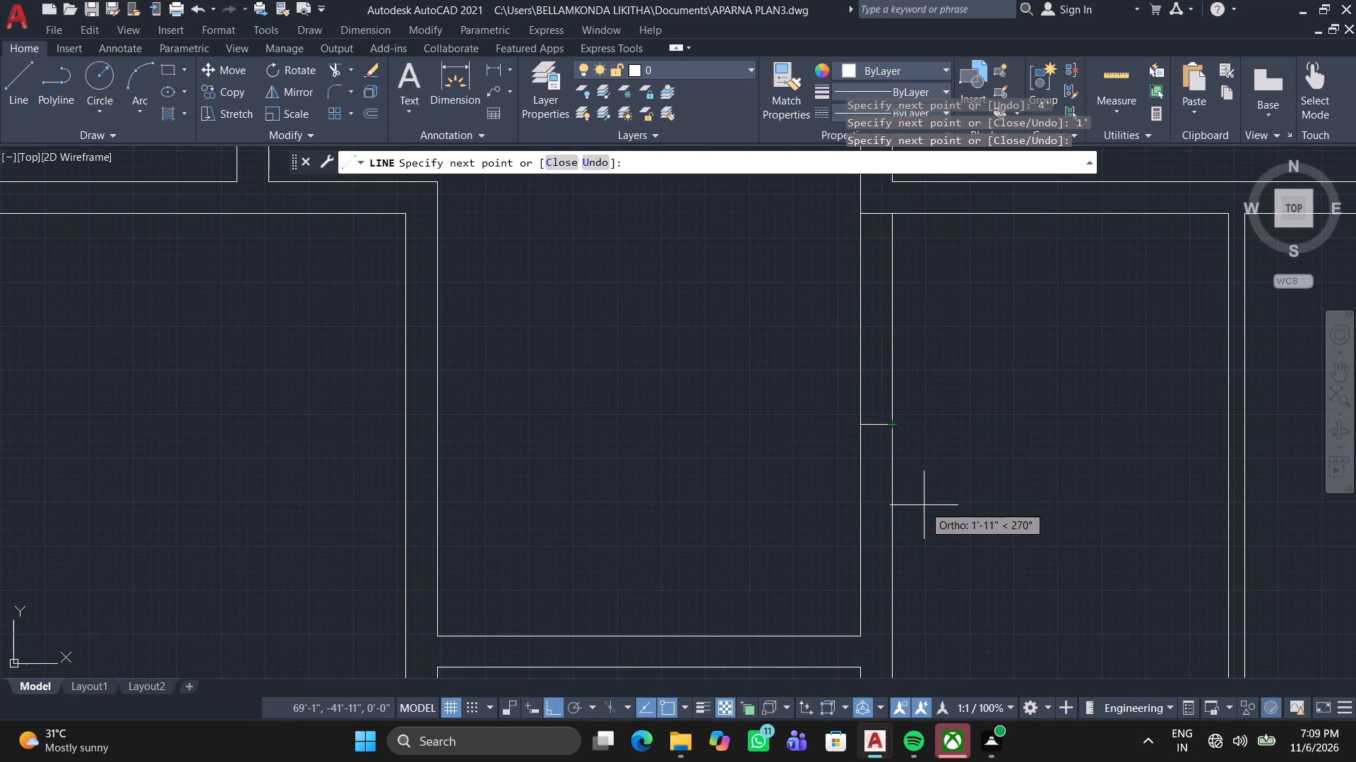
key(Escape)
Trim both wall lines between the jamb line and the junction above it to open the wall.
click(328, 70)
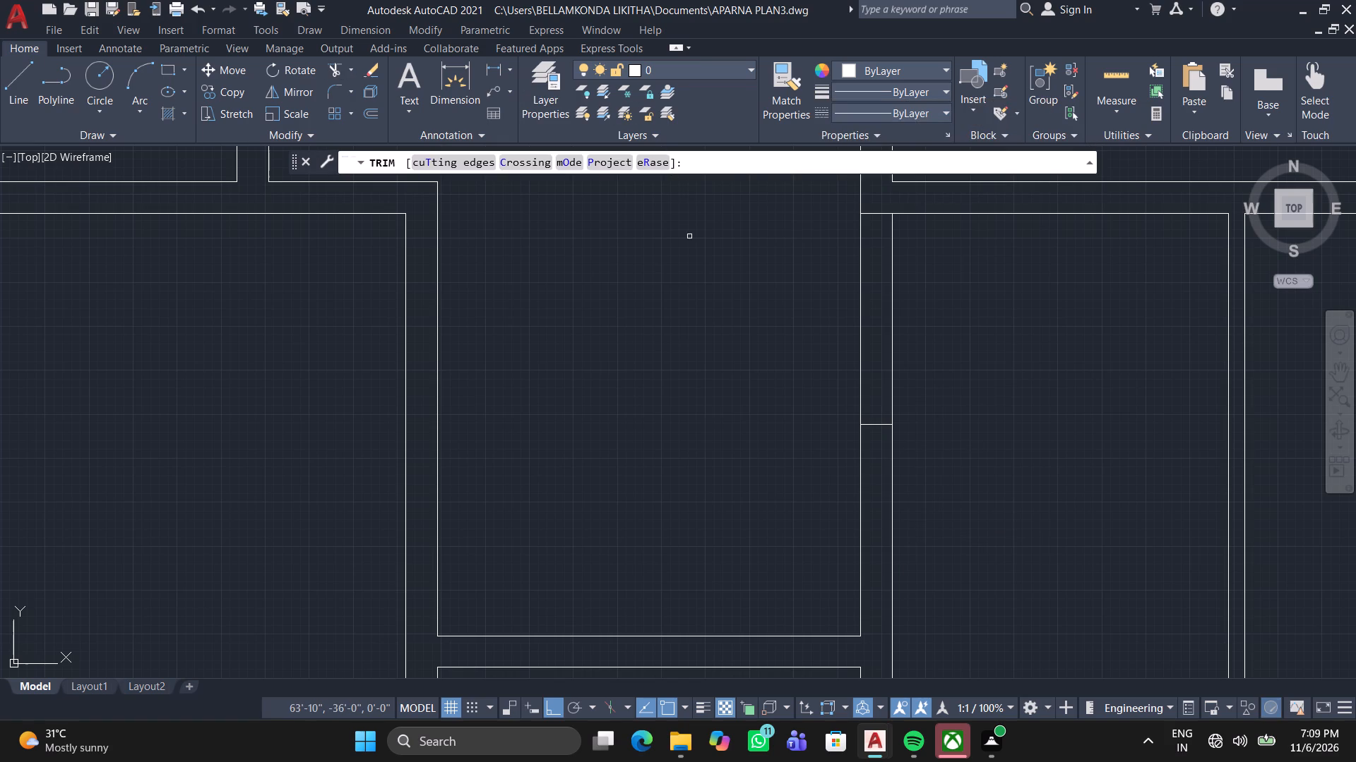
click(693, 308)
click(977, 309)
double_click(917, 382)
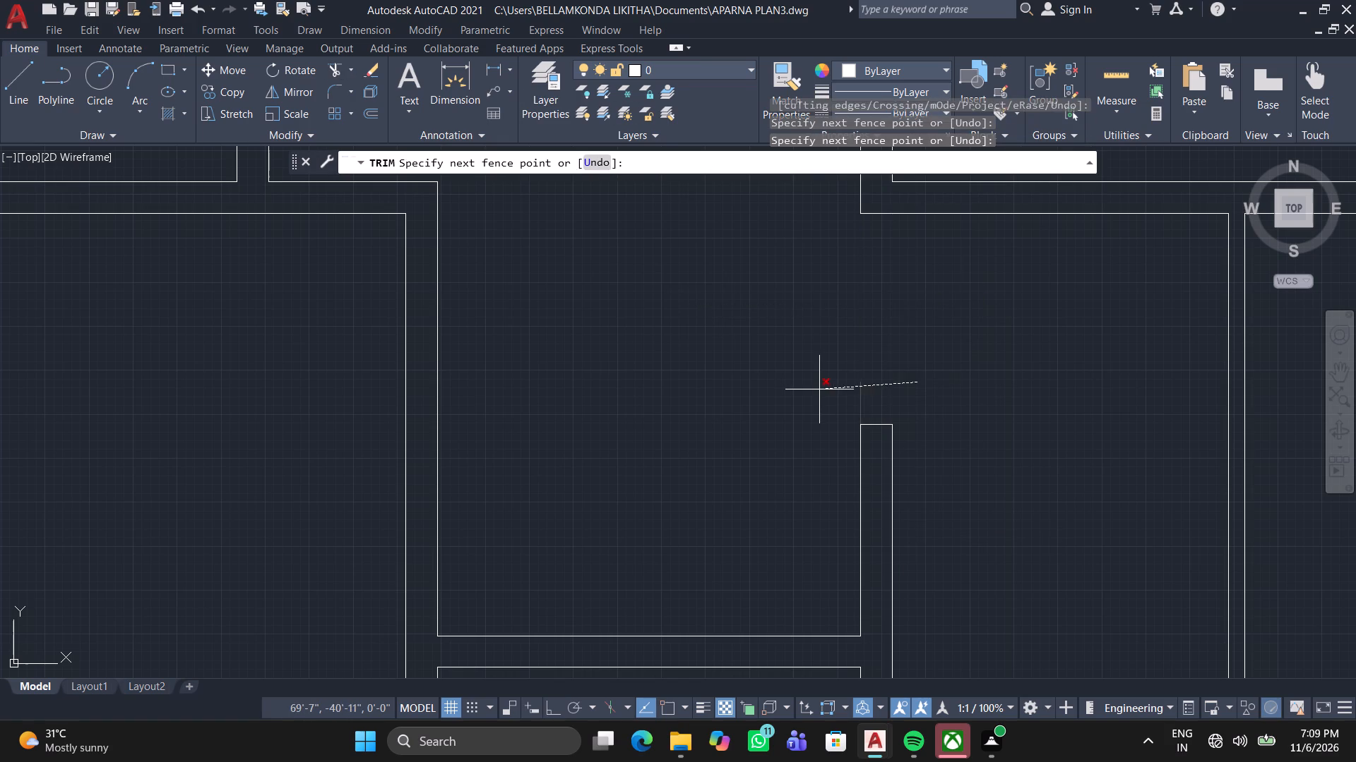
click(818, 389)
scroll(829, 384, down, 2)
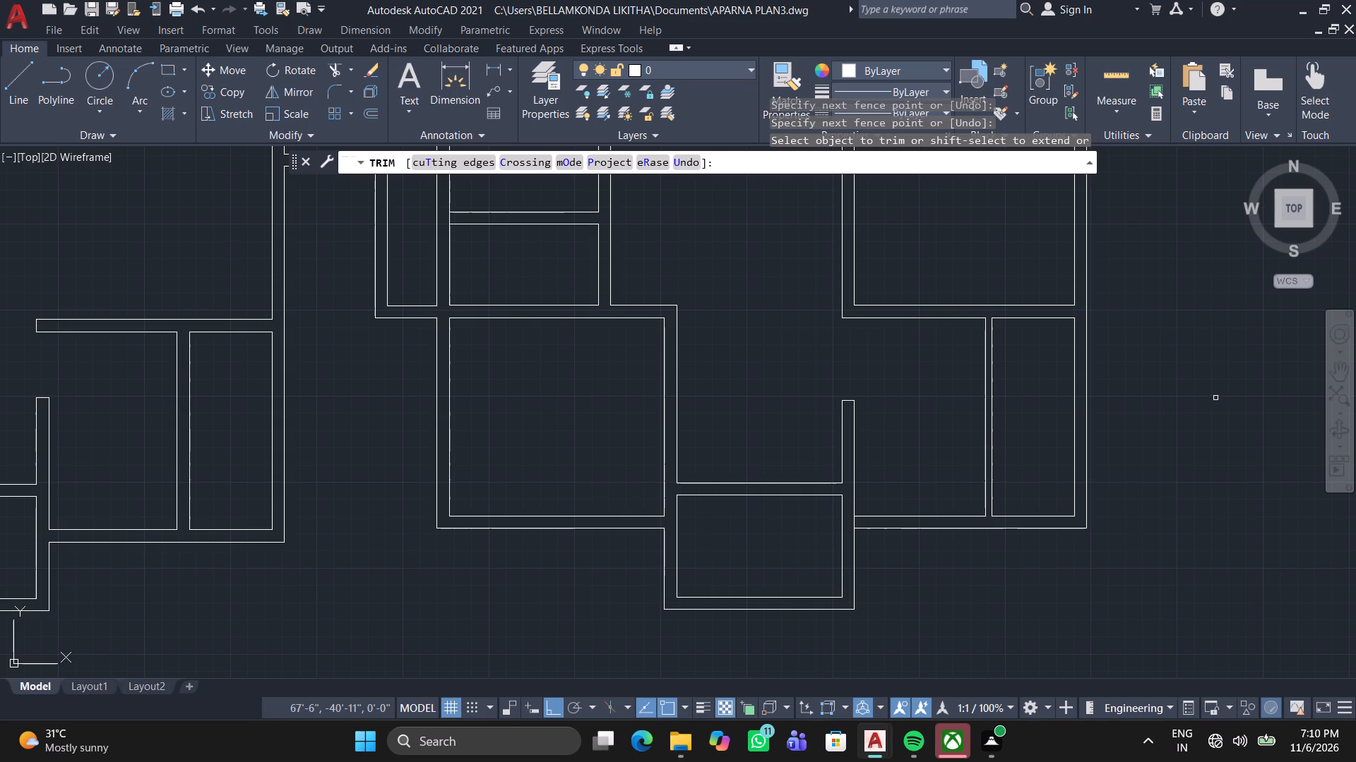
Examine the lower units, upper units and staircase core for wall junctions that still need cleaning.
middle_drag(1220, 431, 1225, 550)
scroll(1190, 513, down, 1)
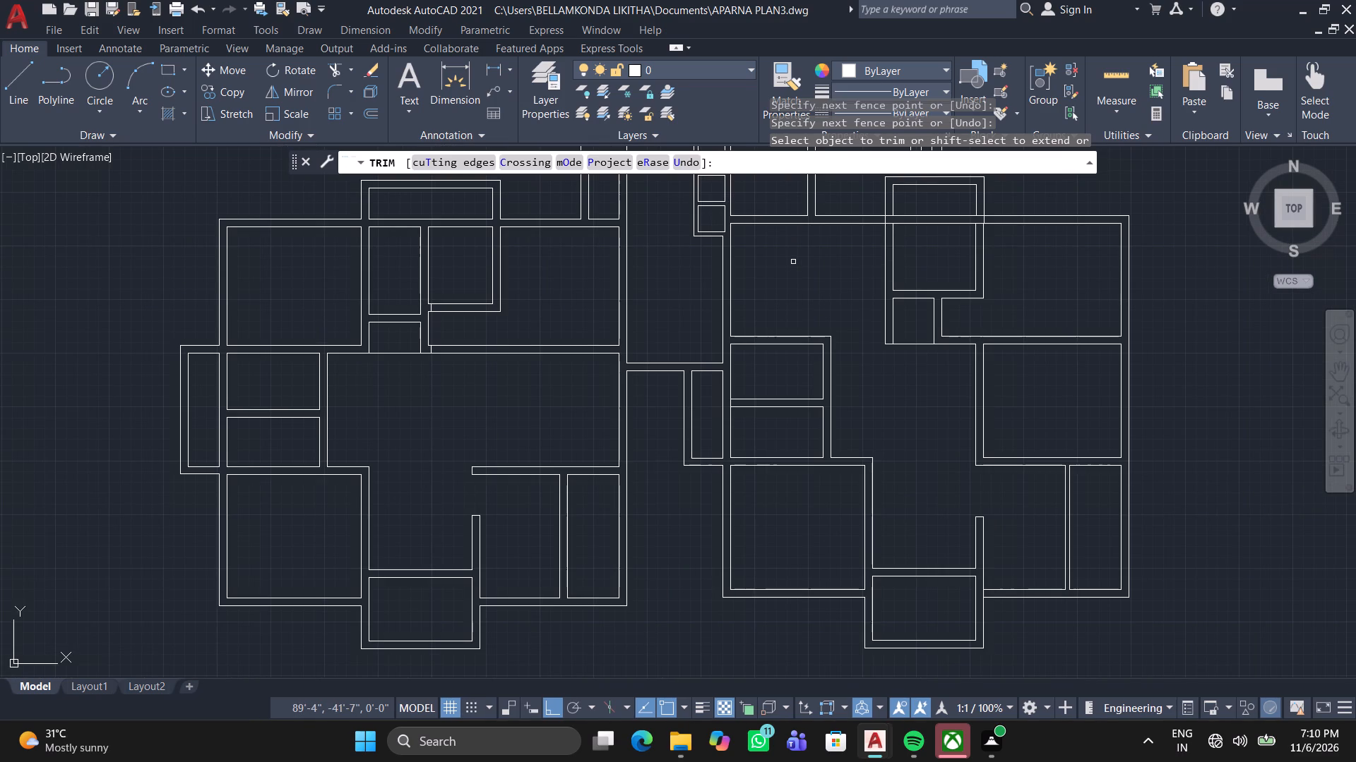
middle_drag(973, 324, 995, 384)
scroll(995, 384, down, 1)
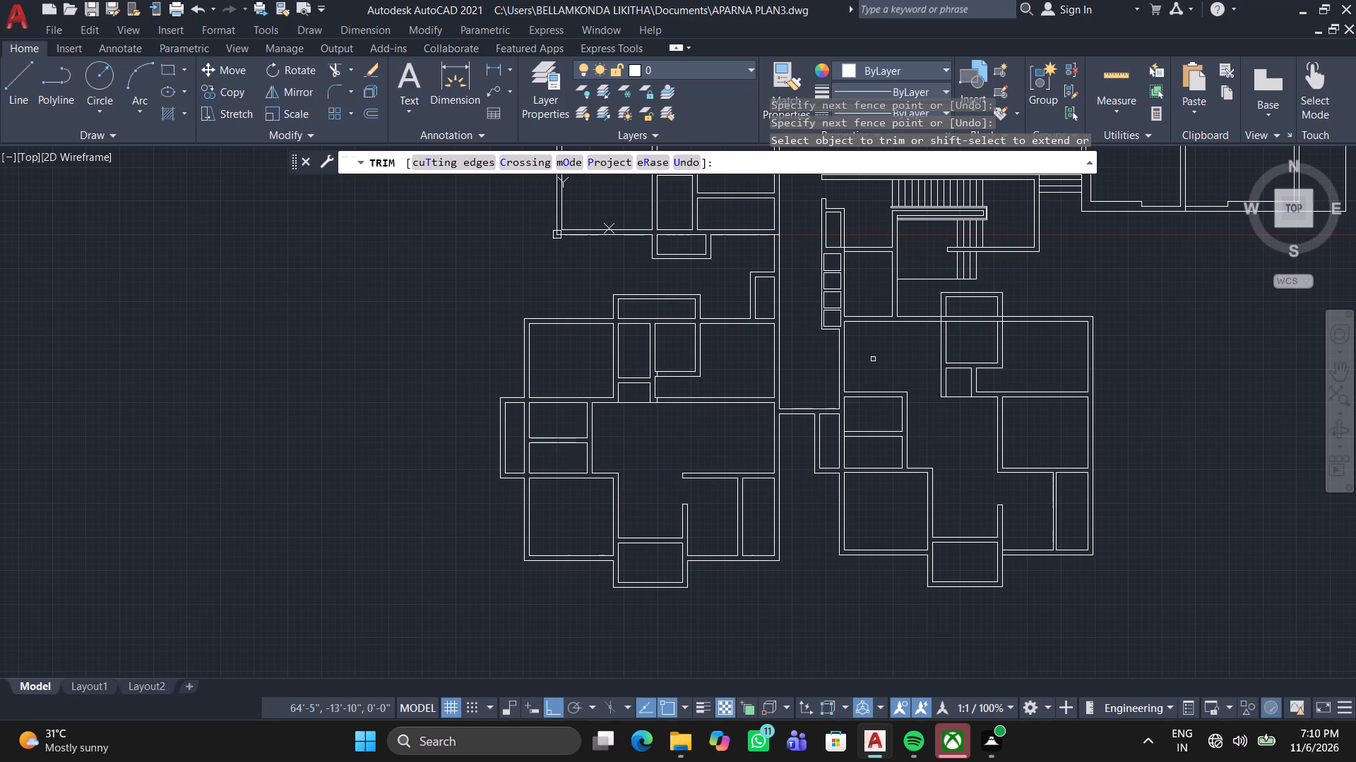
scroll(876, 357, down, 1)
middle_drag(874, 366, 857, 334)
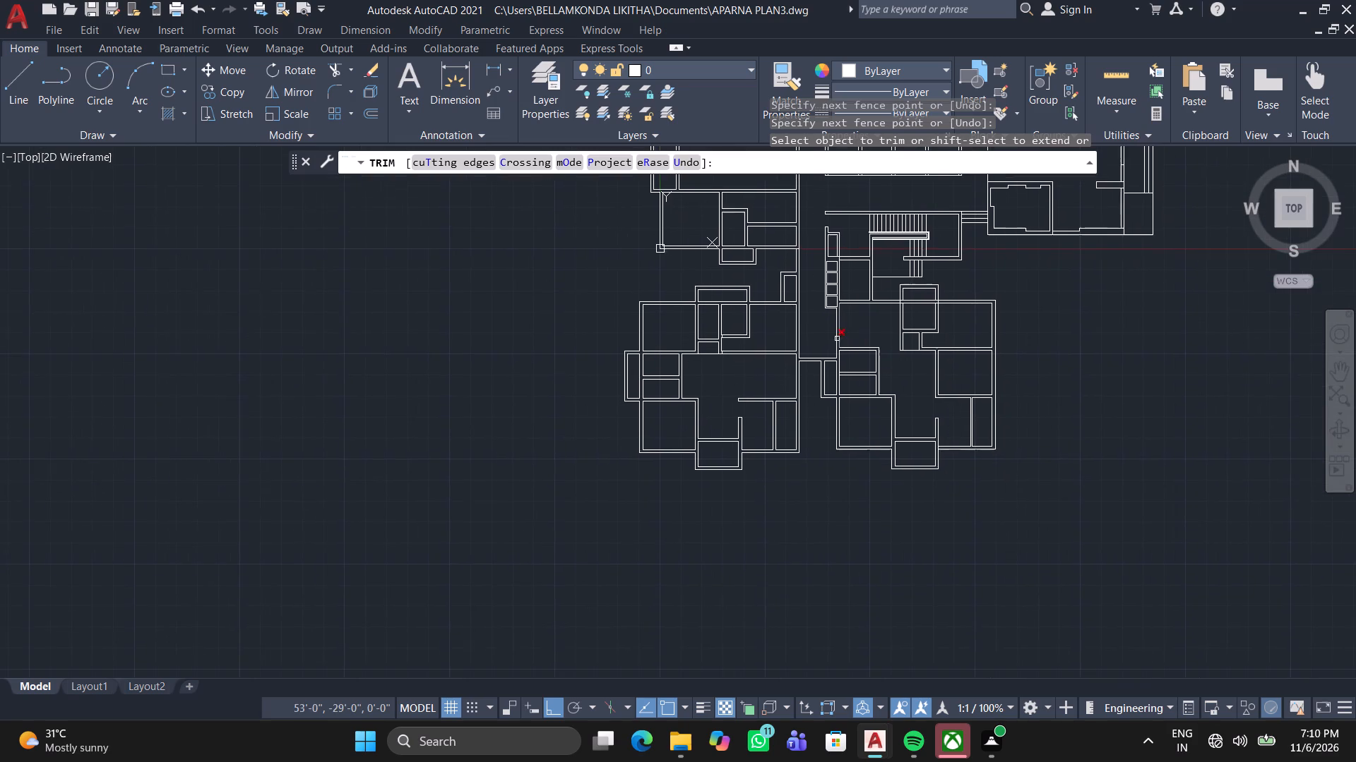
scroll(776, 426, up, 2)
scroll(848, 499, down, 1)
middle_drag(847, 499, 811, 535)
scroll(811, 527, down, 1)
scroll(986, 357, down, 1)
middle_drag(986, 382, 920, 559)
scroll(925, 522, up, 2)
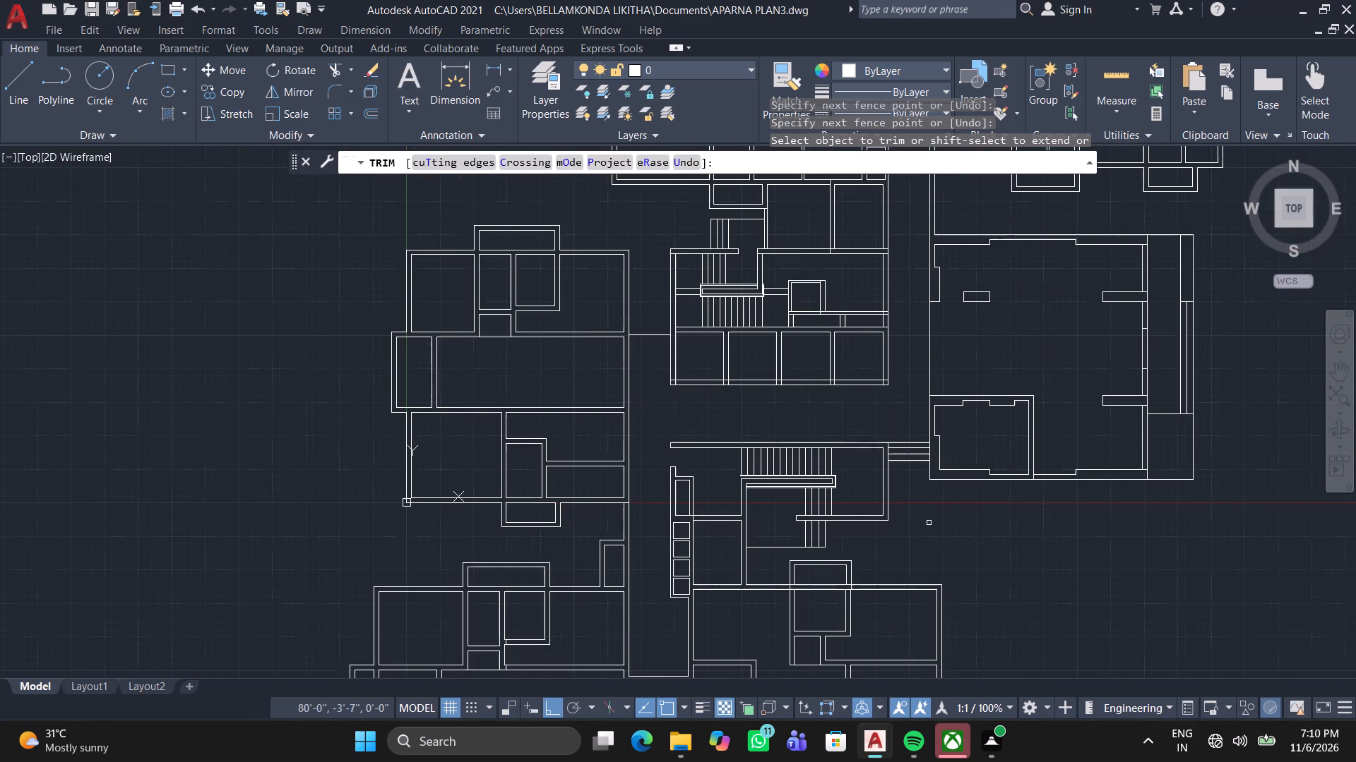
middle_drag(971, 512, 850, 526)
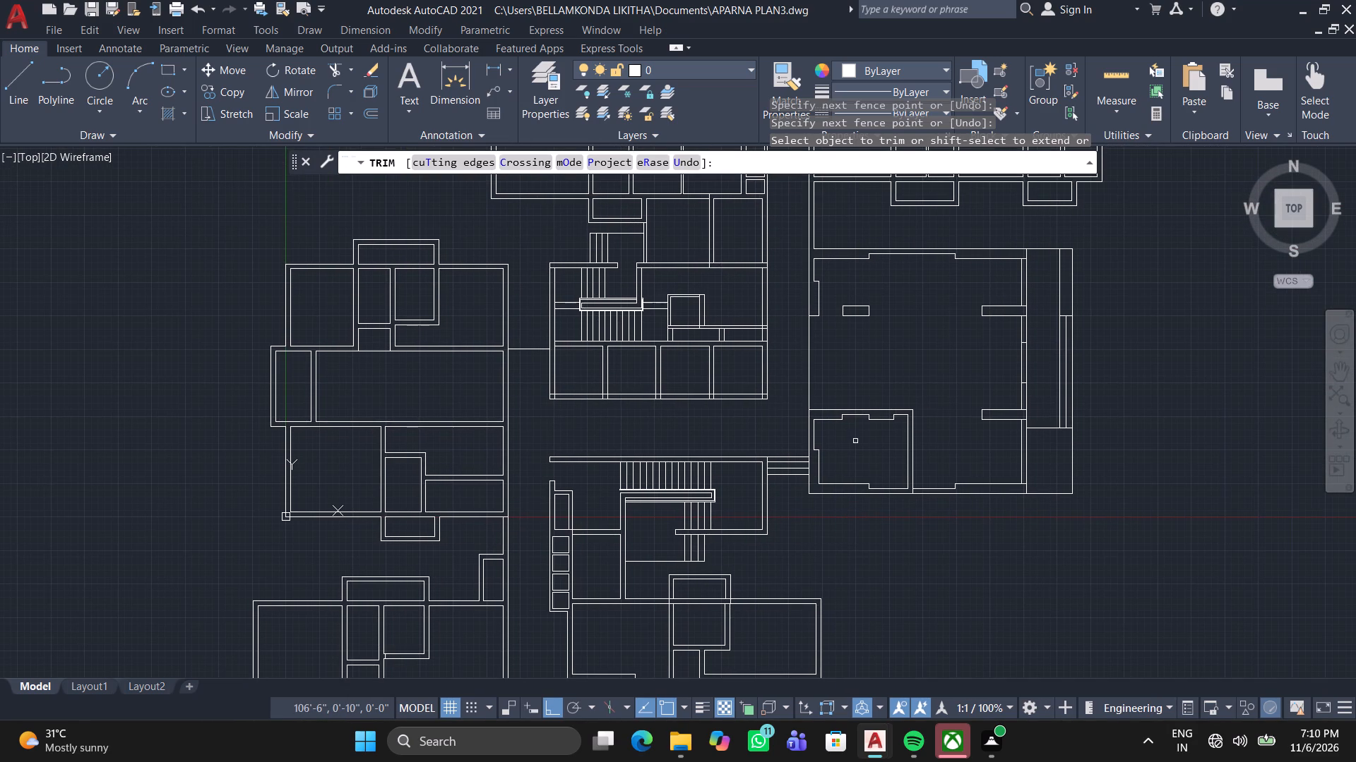
middle_drag(954, 388, 855, 521)
middle_click(855, 521)
middle_drag(800, 425, 795, 532)
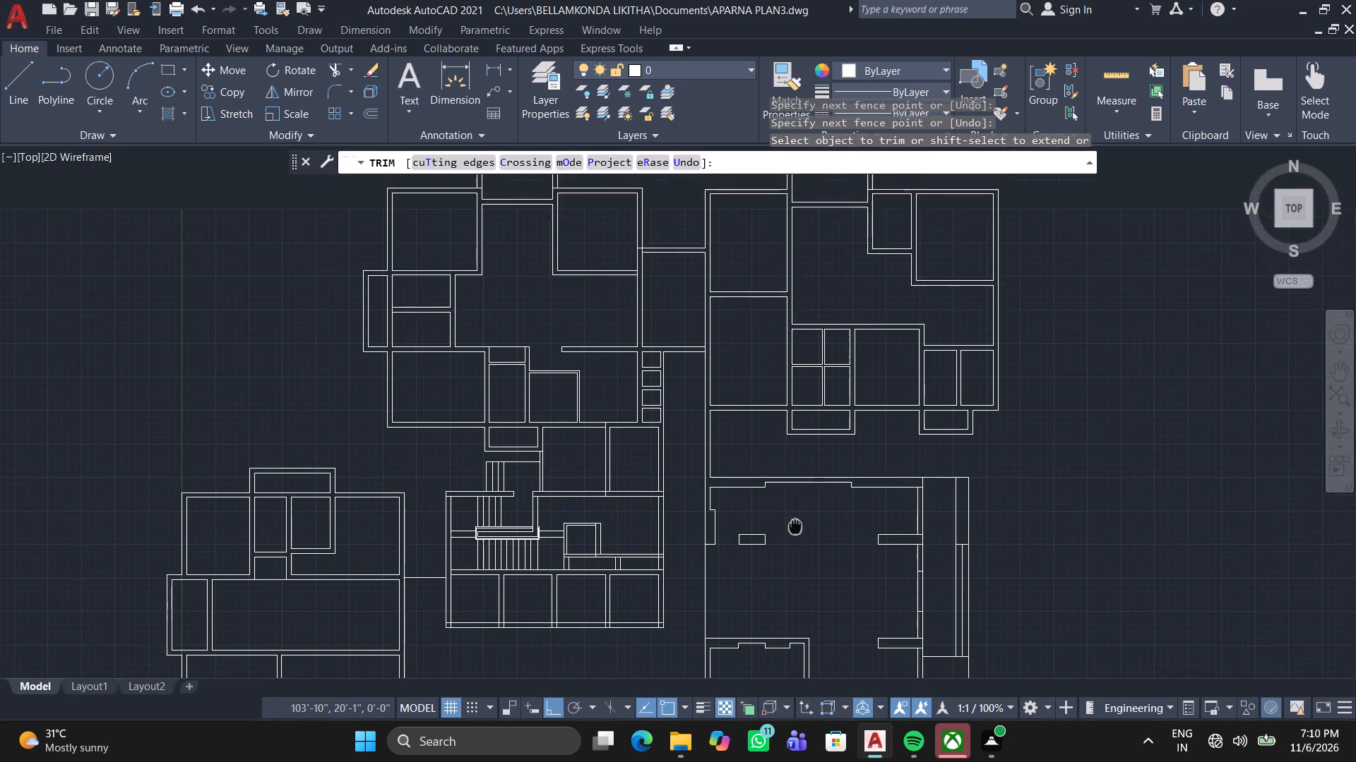
middle_drag(795, 532, 795, 551)
scroll(778, 445, up, 1)
middle_drag(648, 494, 973, 209)
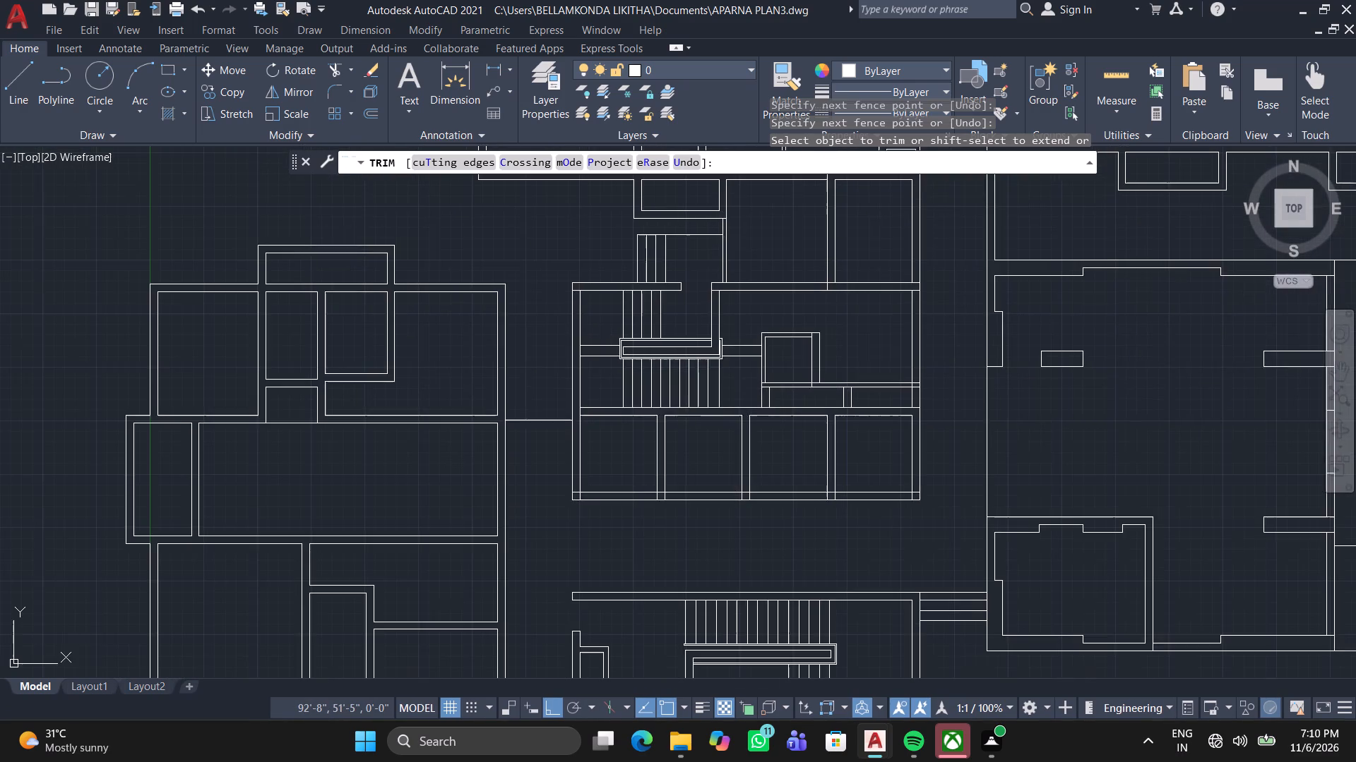
middle_drag(713, 606, 881, 436)
middle_drag(933, 308, 898, 452)
scroll(821, 377, up, 1)
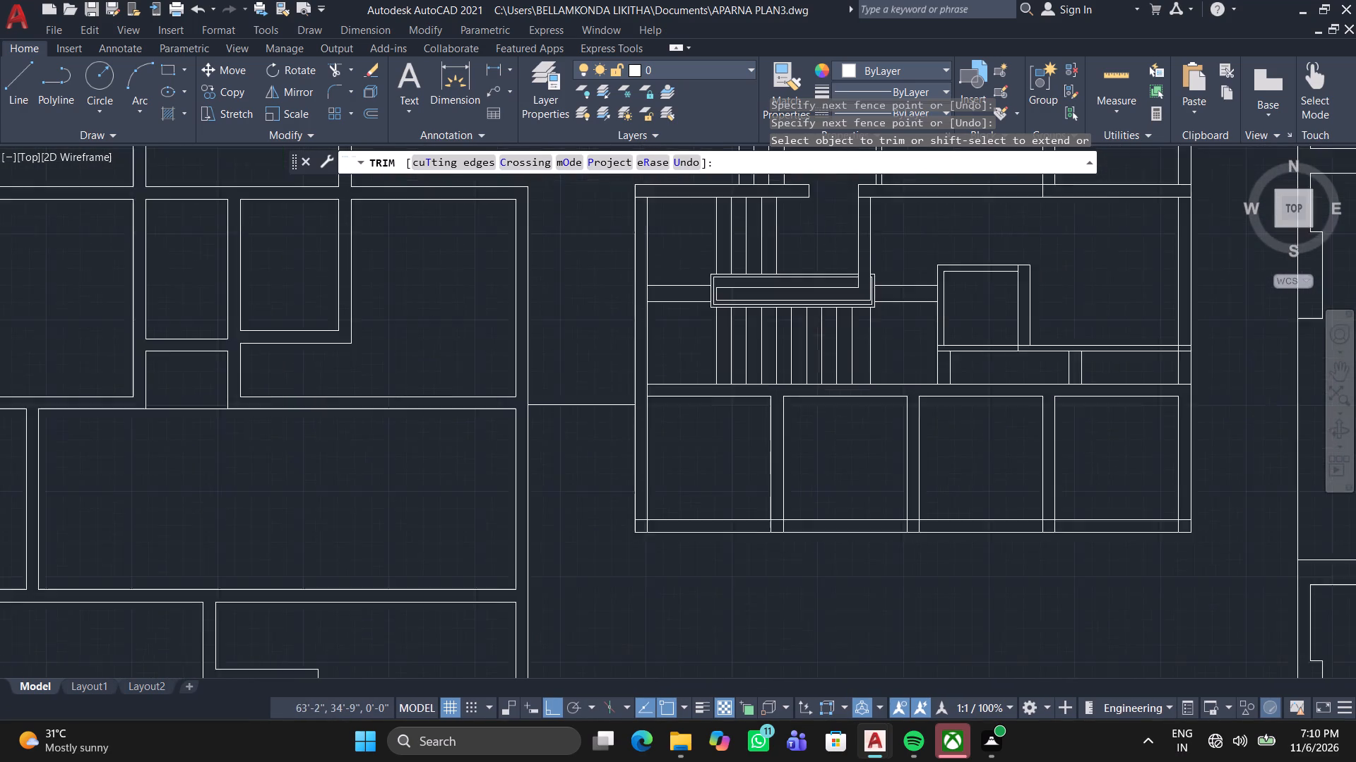
scroll(821, 377, up, 1)
middle_drag(854, 363, 850, 416)
scroll(900, 326, up, 4)
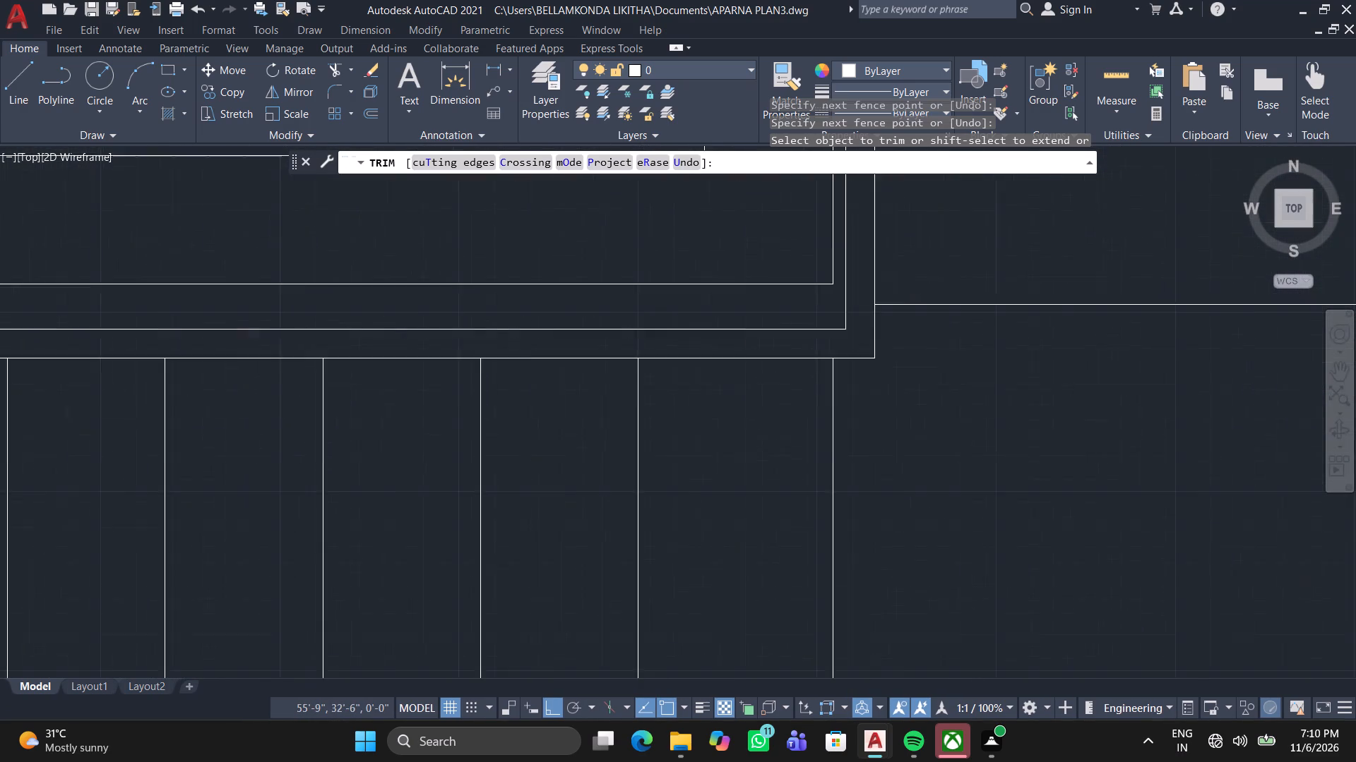
scroll(910, 281, up, 1)
middle_drag(908, 308, 860, 660)
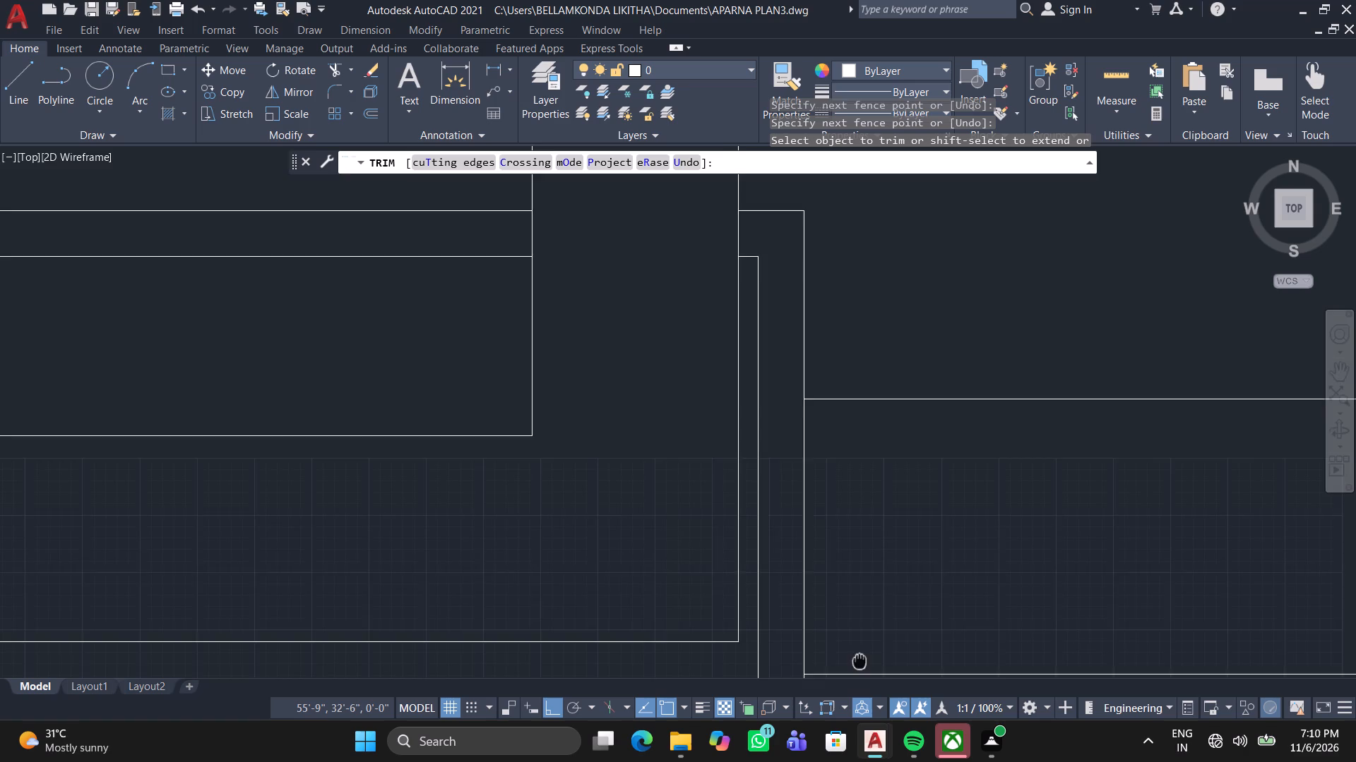
middle_drag(860, 660, 898, 561)
scroll(929, 520, down, 3)
scroll(989, 512, down, 3)
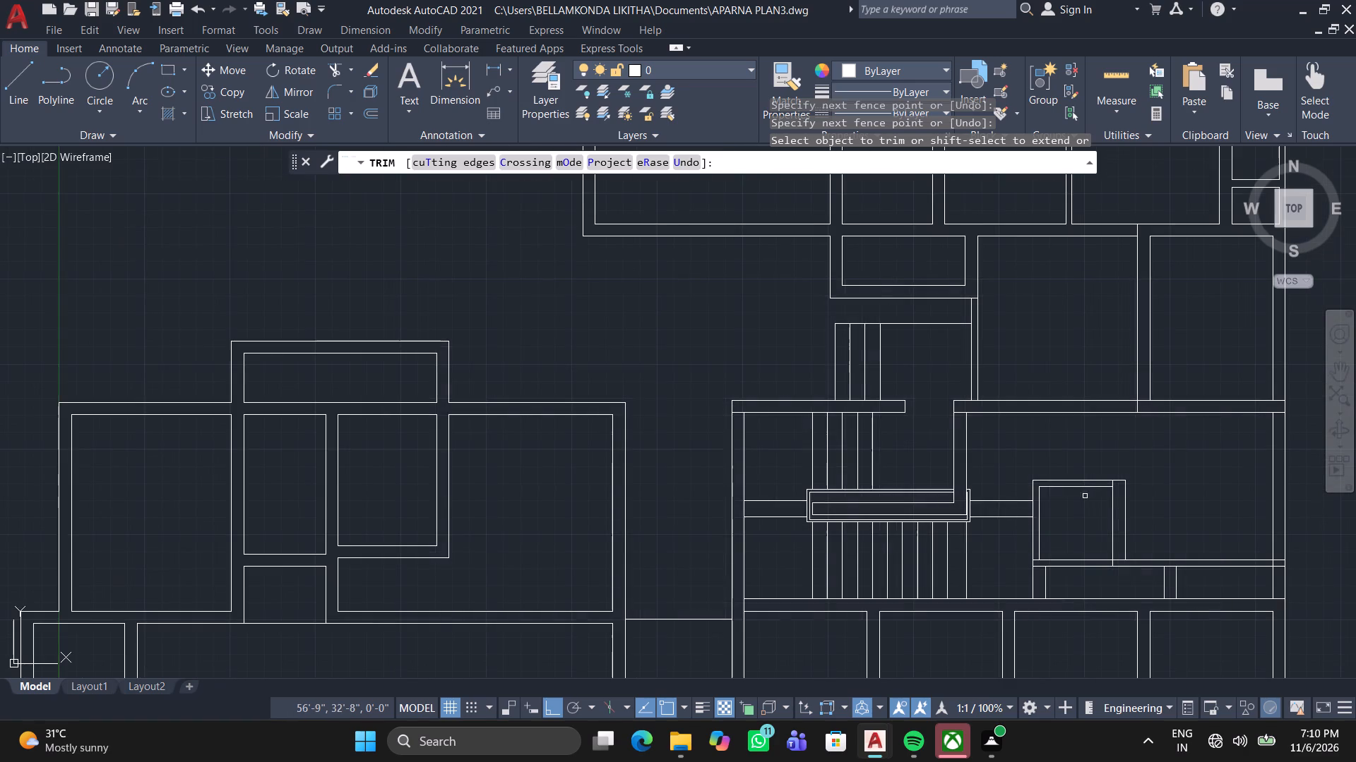
Trim the overlapping wall lines at the two bottom junctions of the small square room beside the staircase.
scroll(1093, 496, up, 3)
scroll(1030, 492, down, 2)
middle_drag(1028, 495, 862, 425)
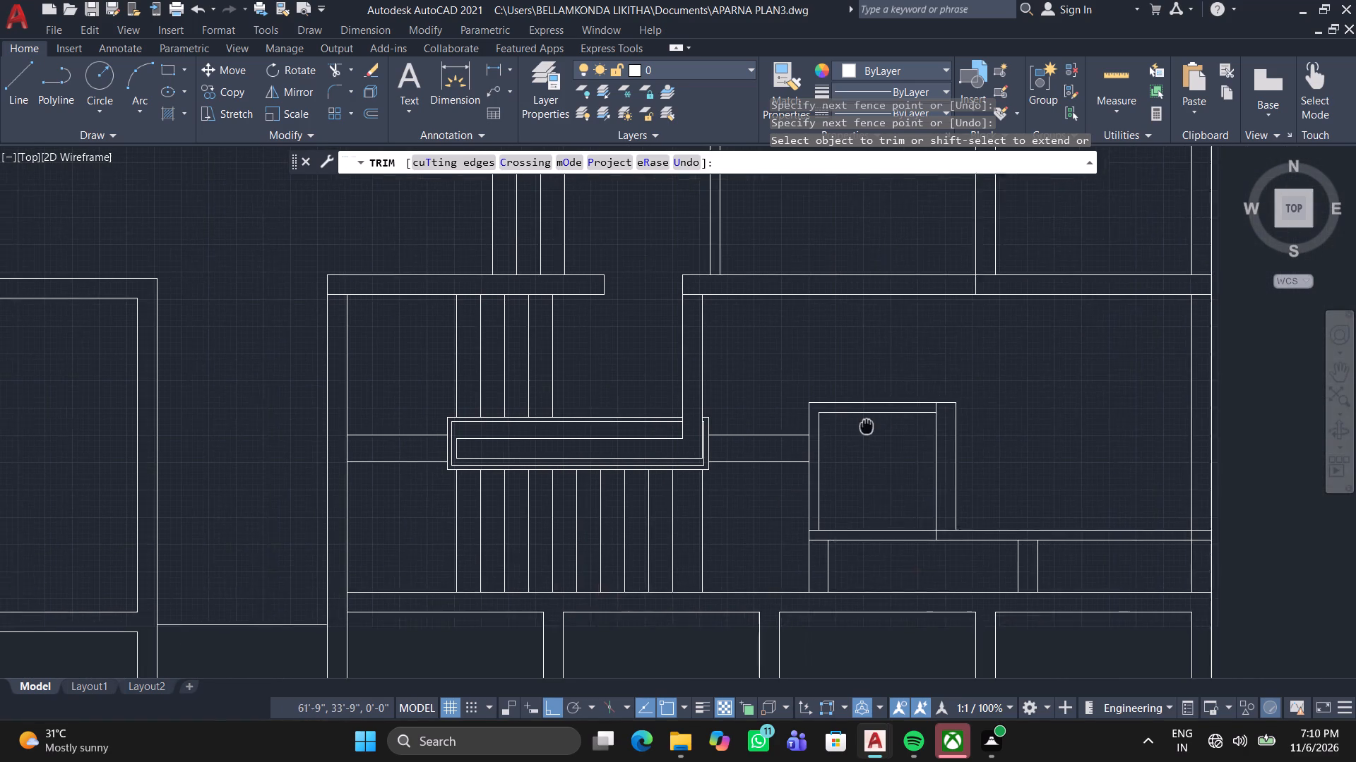
middle_drag(862, 425, 856, 425)
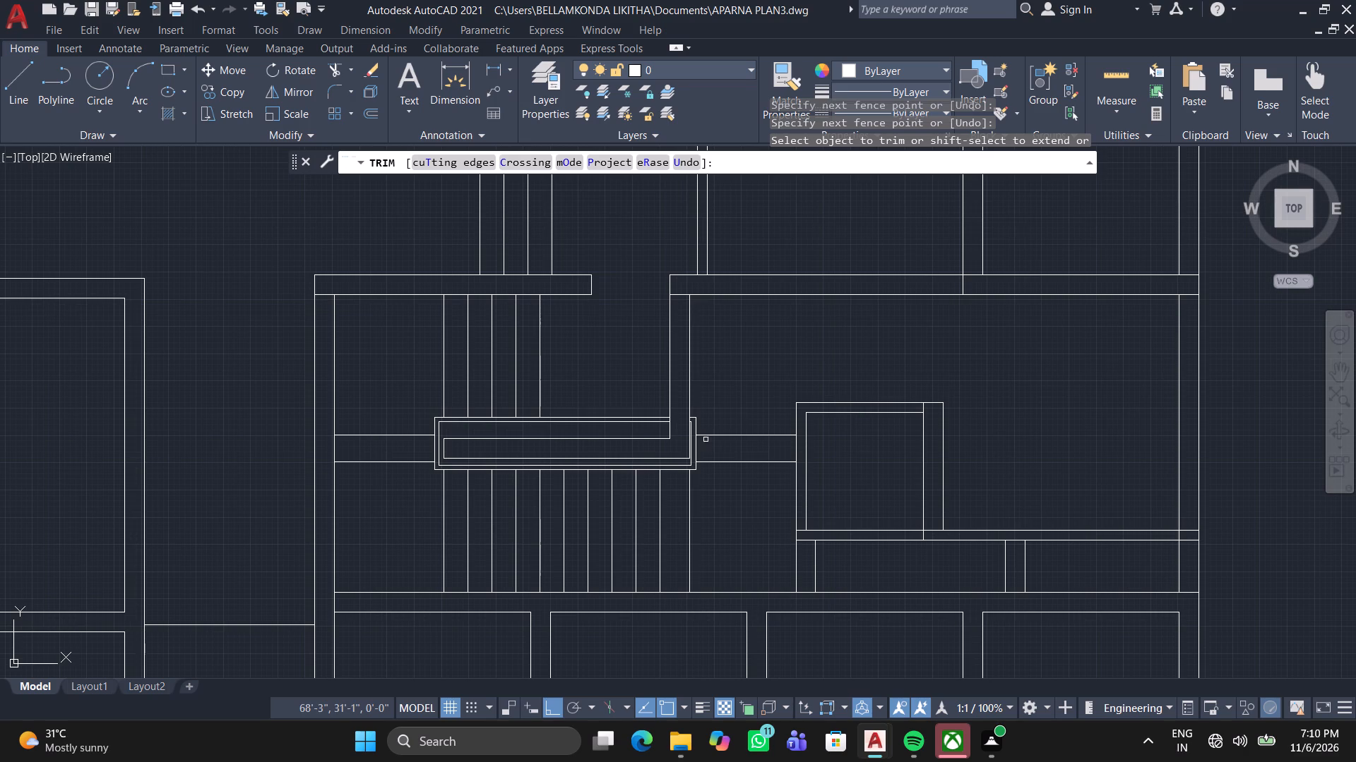
scroll(826, 531, up, 2)
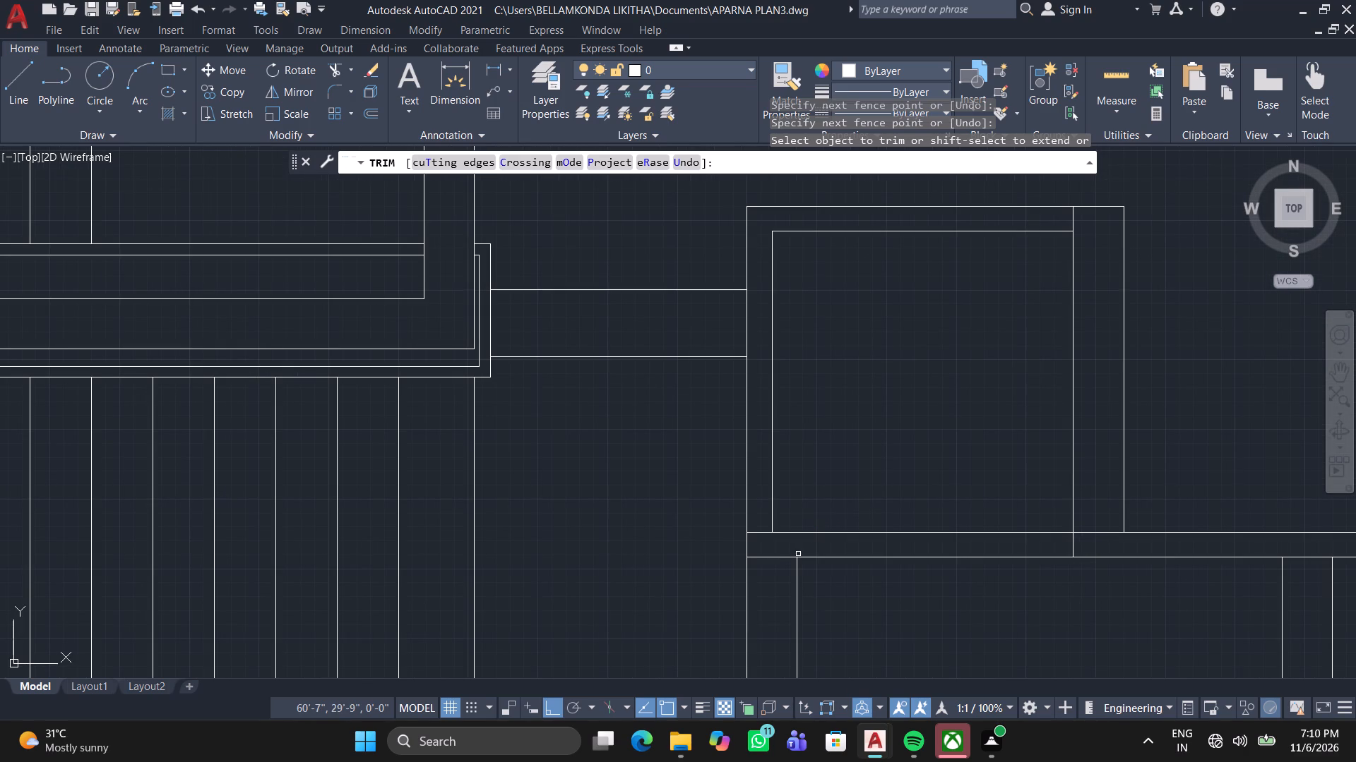
middle_drag(804, 561, 783, 471)
scroll(793, 478, up, 2)
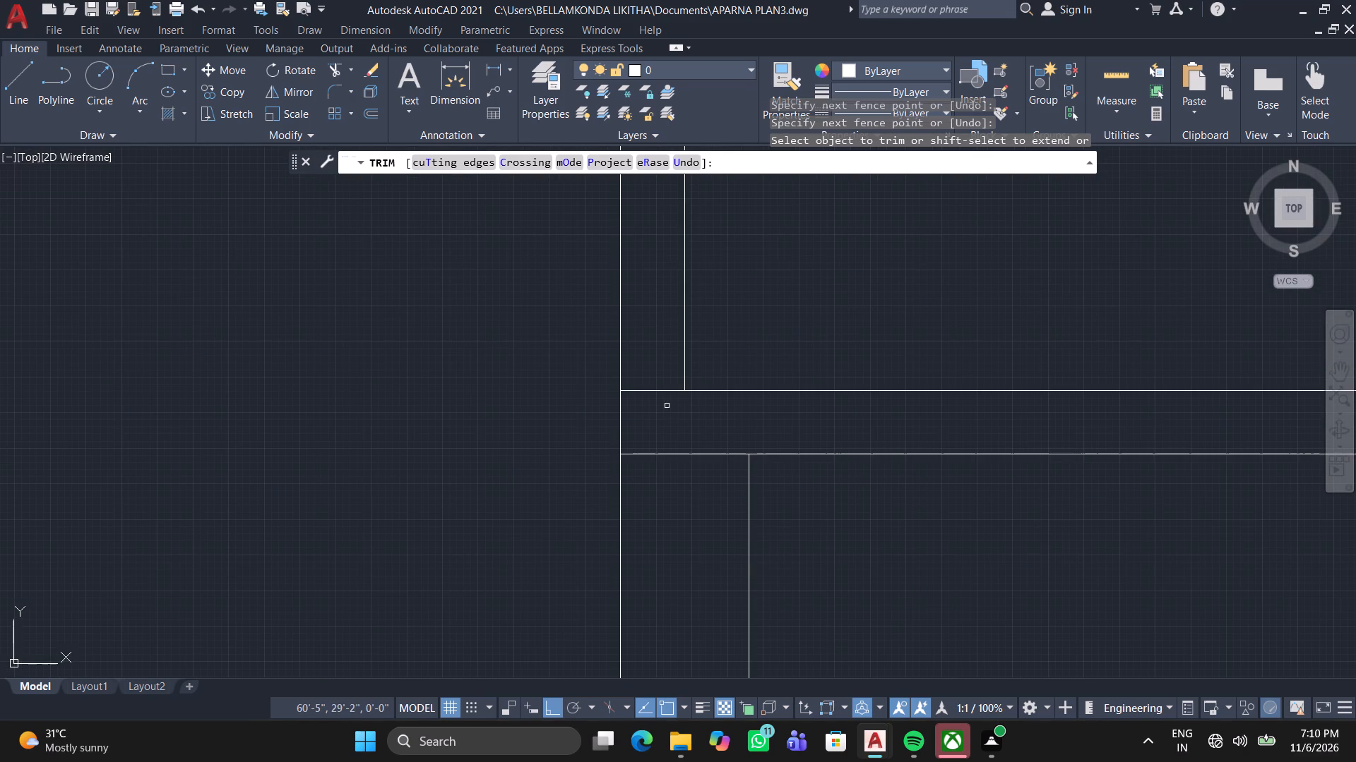
click(667, 406)
click(655, 375)
middle_drag(922, 485, 307, 624)
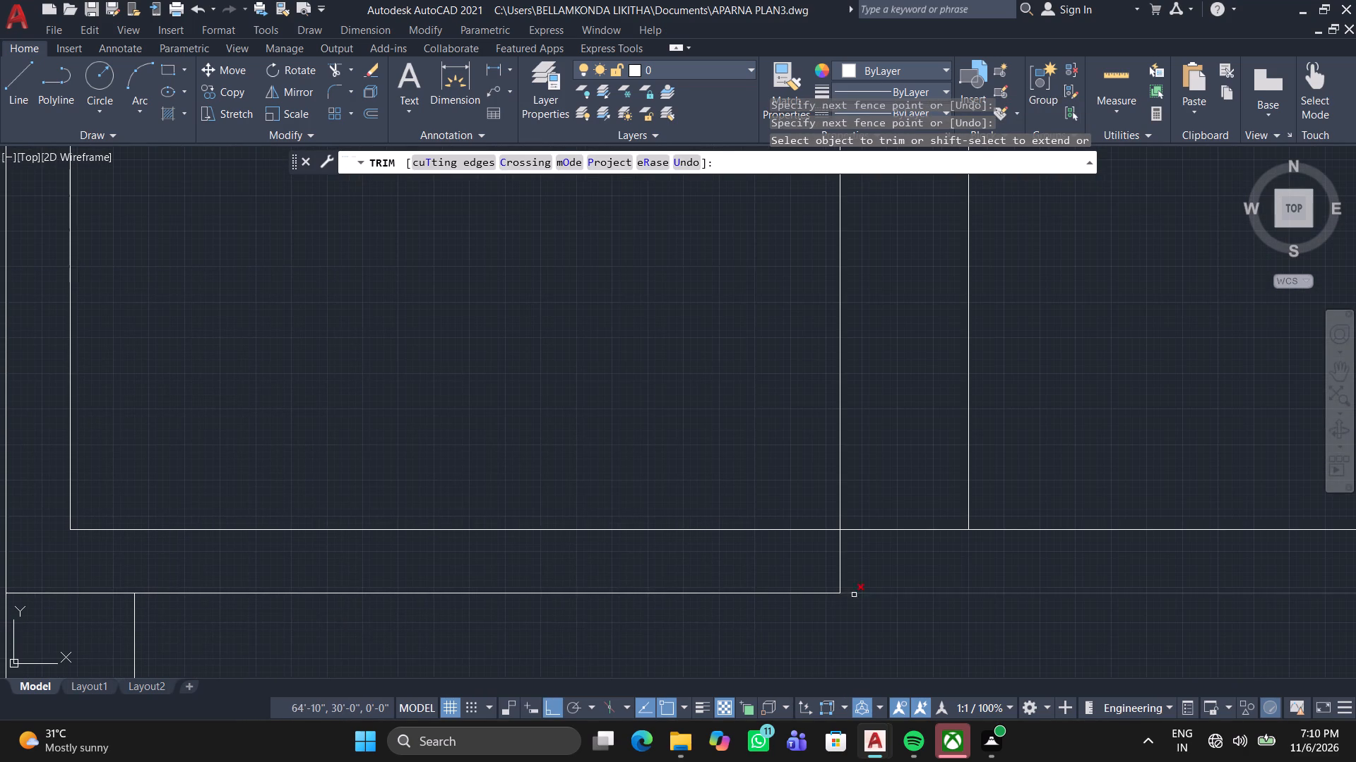
click(861, 566)
drag(736, 552, 756, 560)
click(878, 550)
click(946, 508)
scroll(924, 513, down, 4)
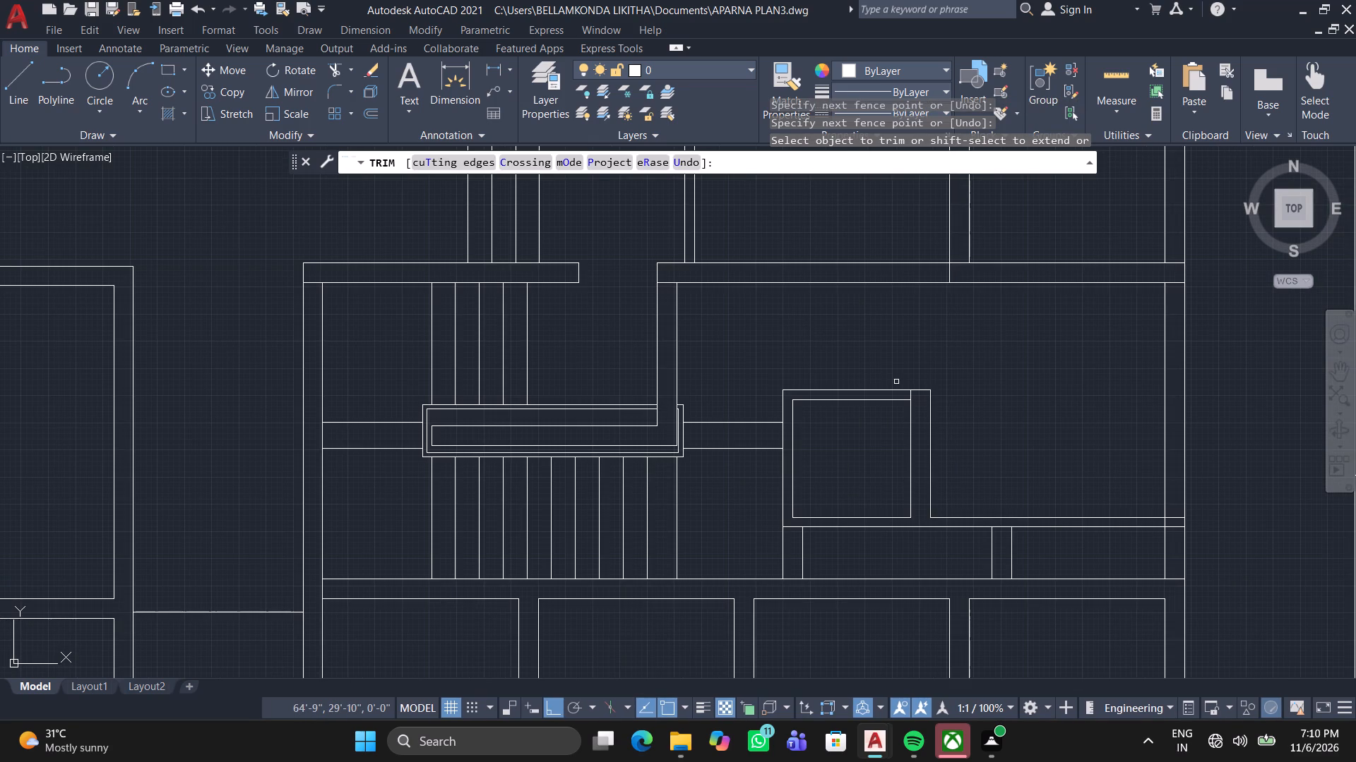
Trim the line crossing the wall thickness at the small square room's upper-right corner.
scroll(927, 383, up, 3)
click(900, 444)
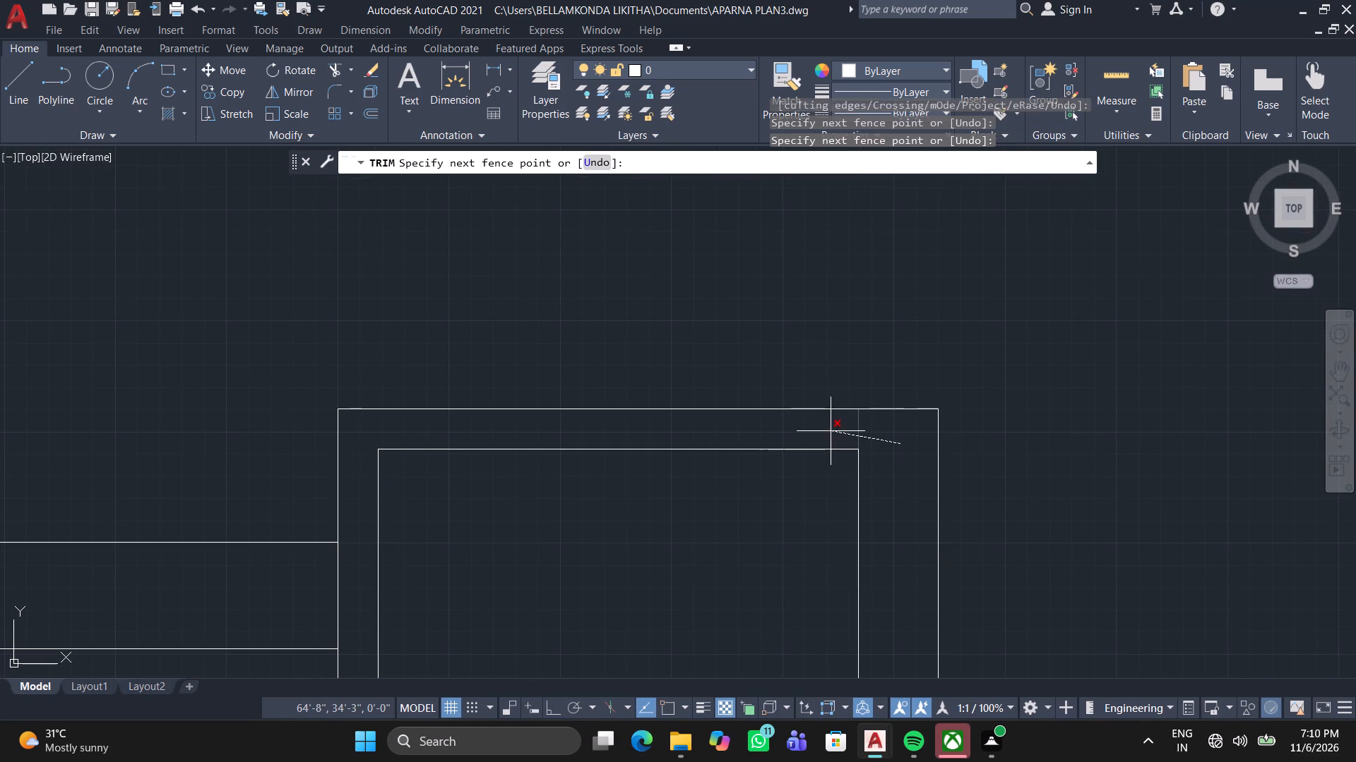
click(836, 430)
scroll(912, 429, down, 4)
Offset the inner right wall line of the small square room beside the staircase outward by 4.5 inches.
scroll(946, 455, up, 2)
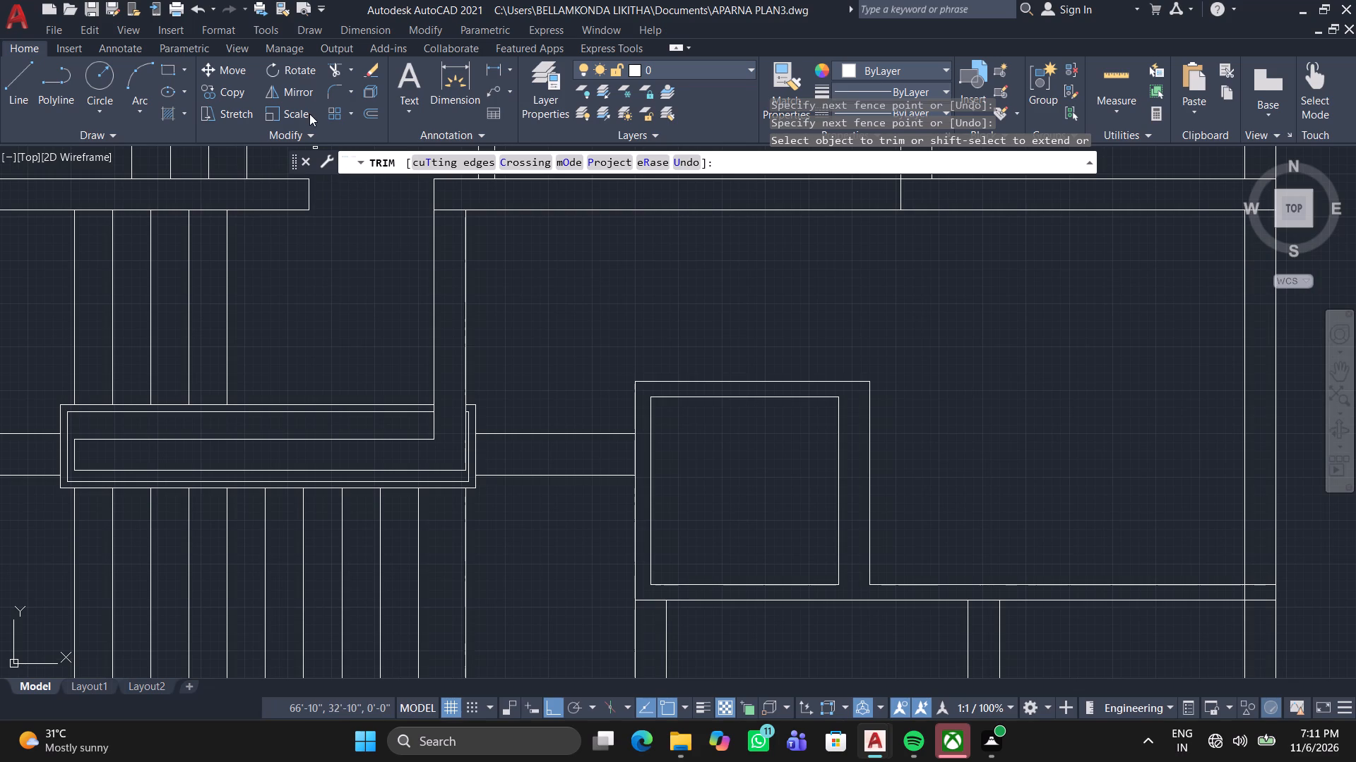
click(374, 113)
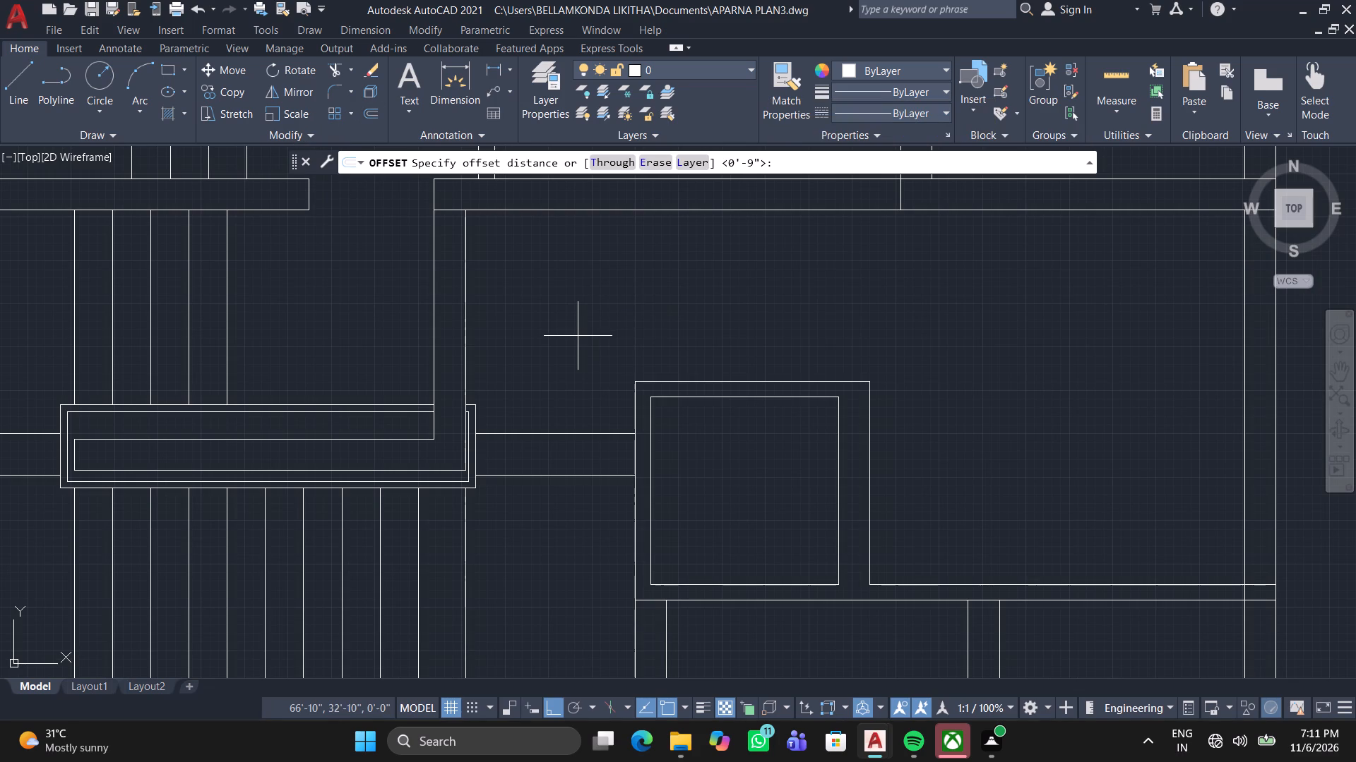
text(4.5)
key(Return)
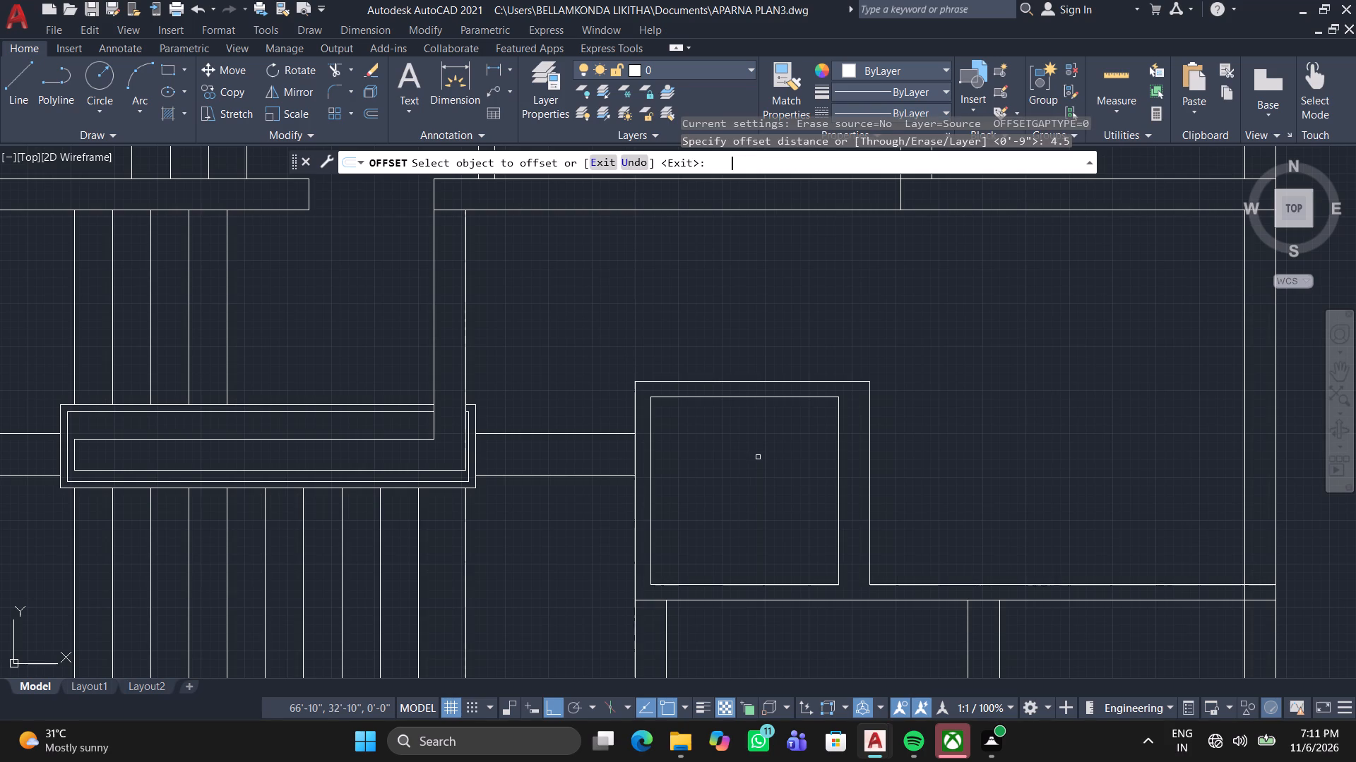
click(840, 496)
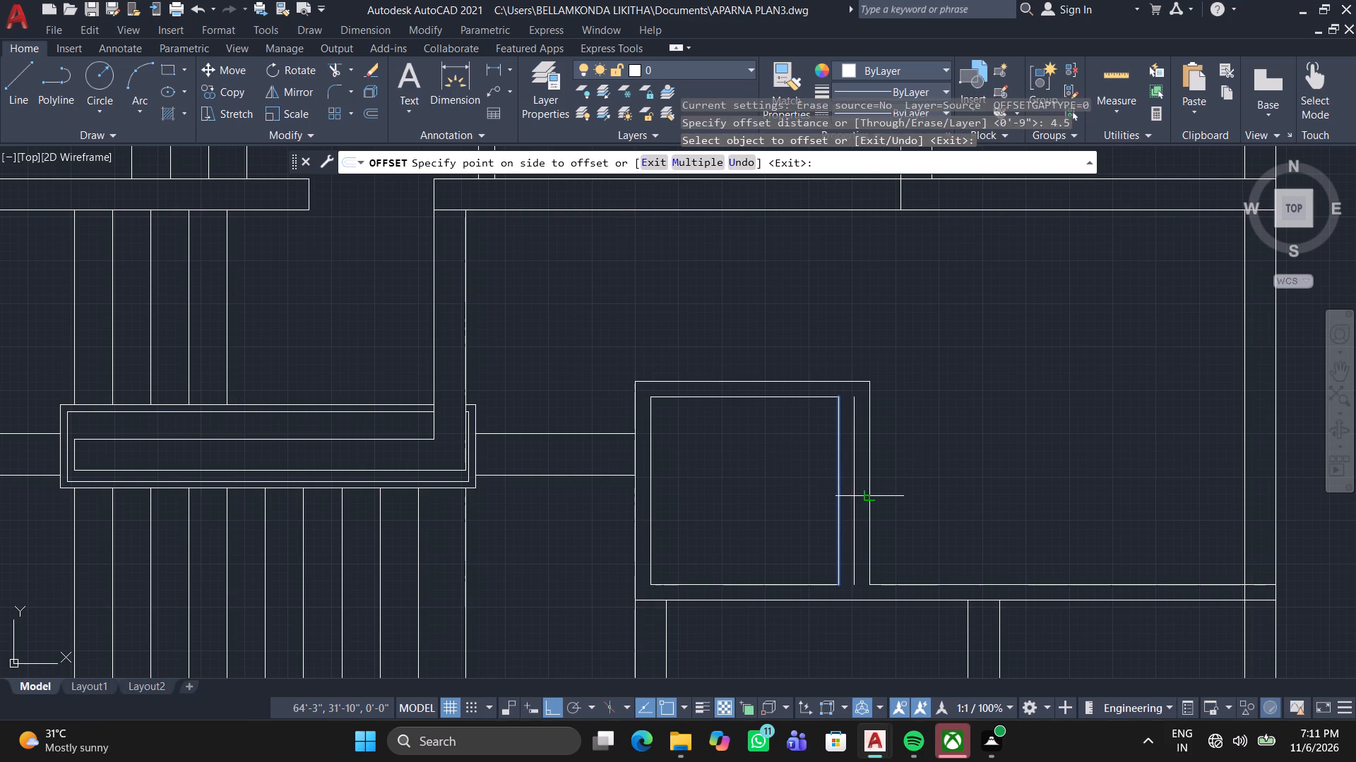
click(867, 495)
key(space)
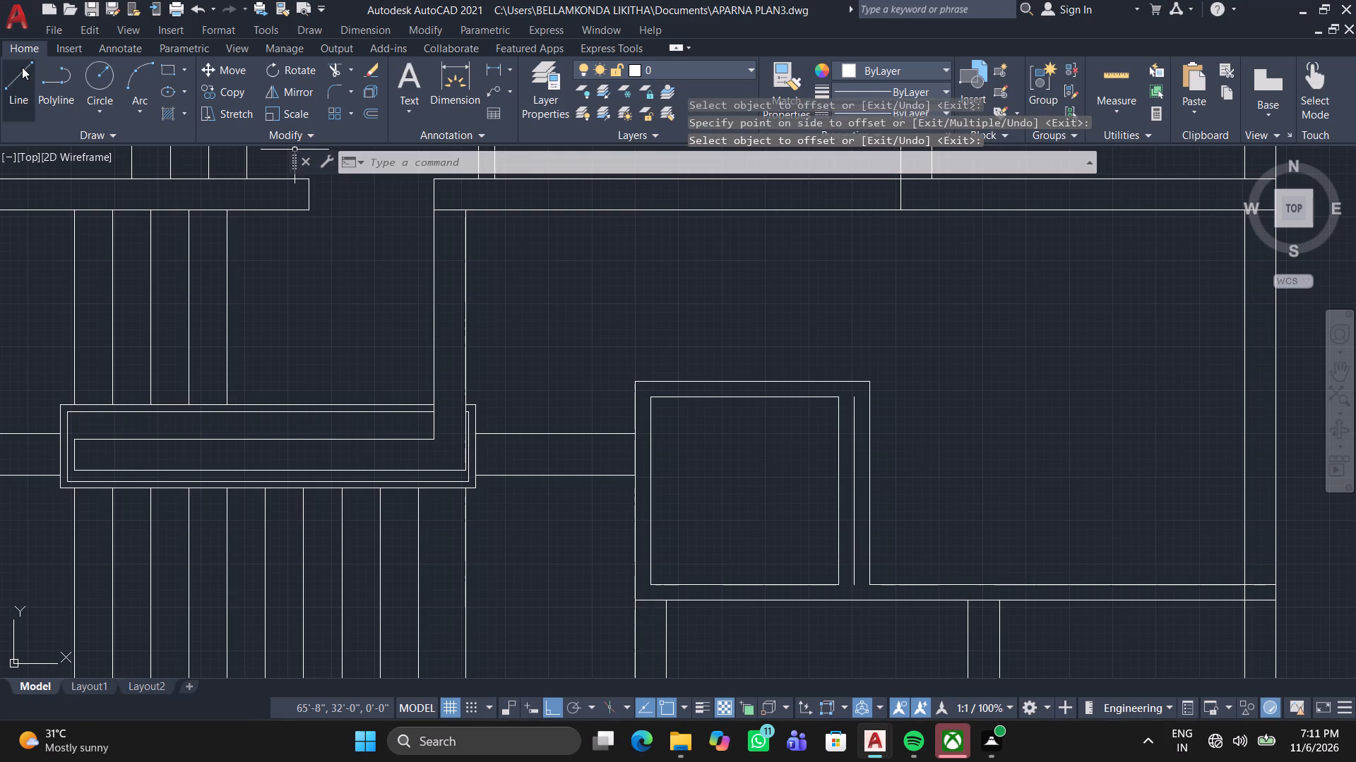
Draw lines joining the small square room's top and bottom inner wall lines to the ends of the offset line.
click(22, 69)
click(854, 397)
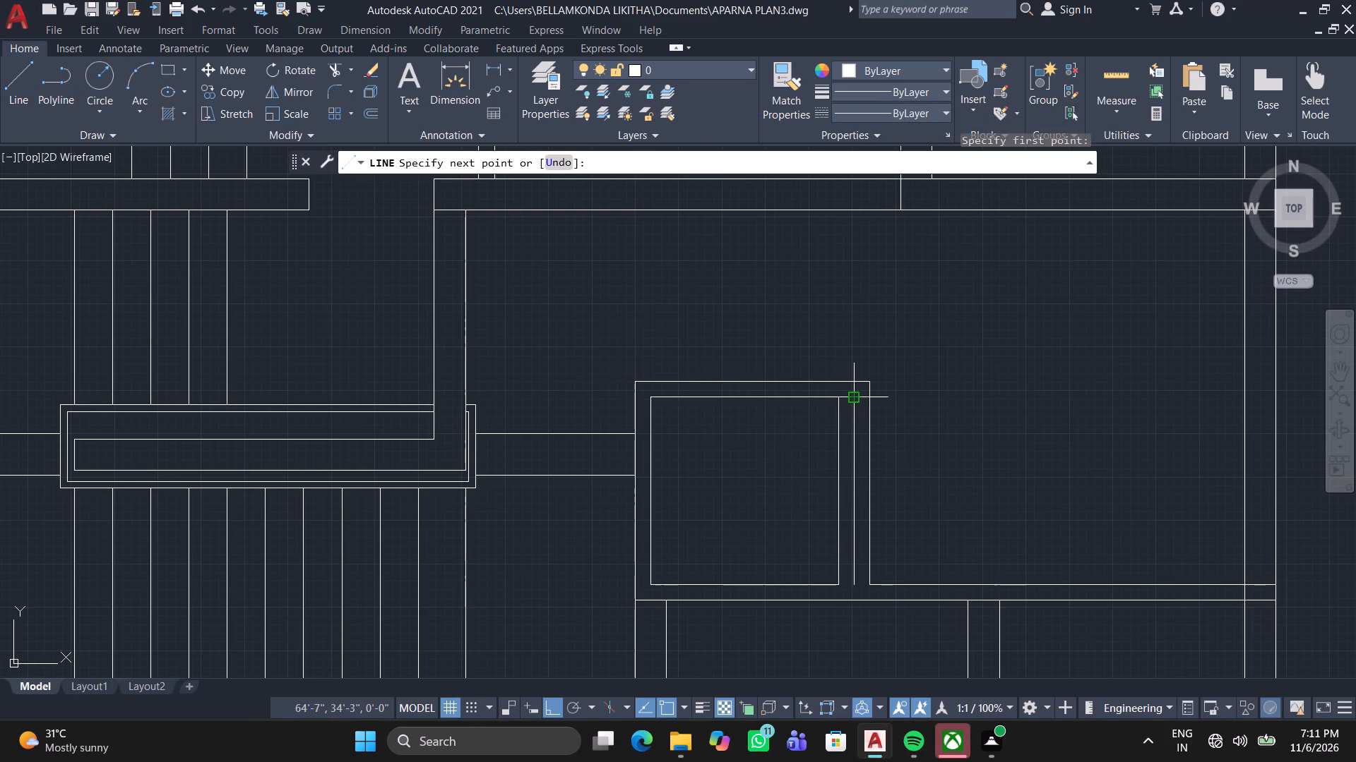
click(840, 396)
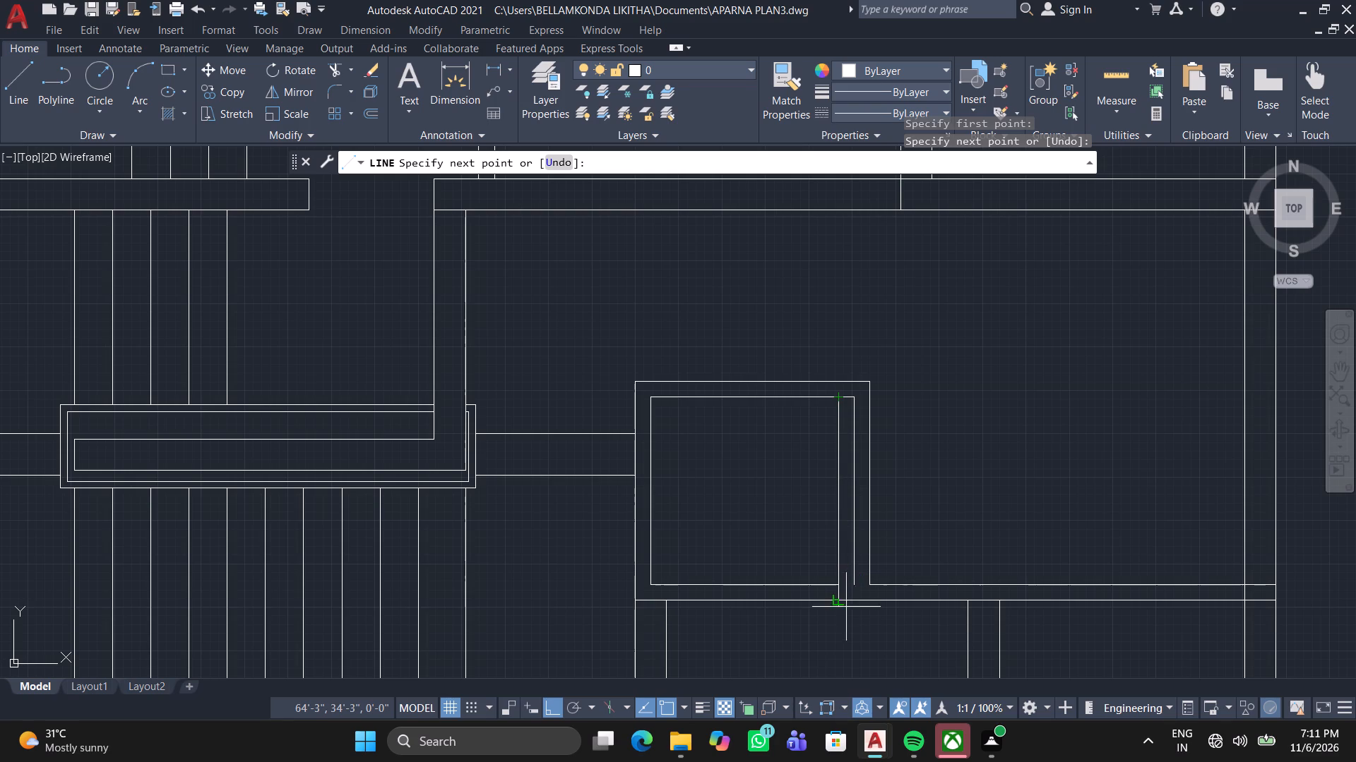
click(833, 584)
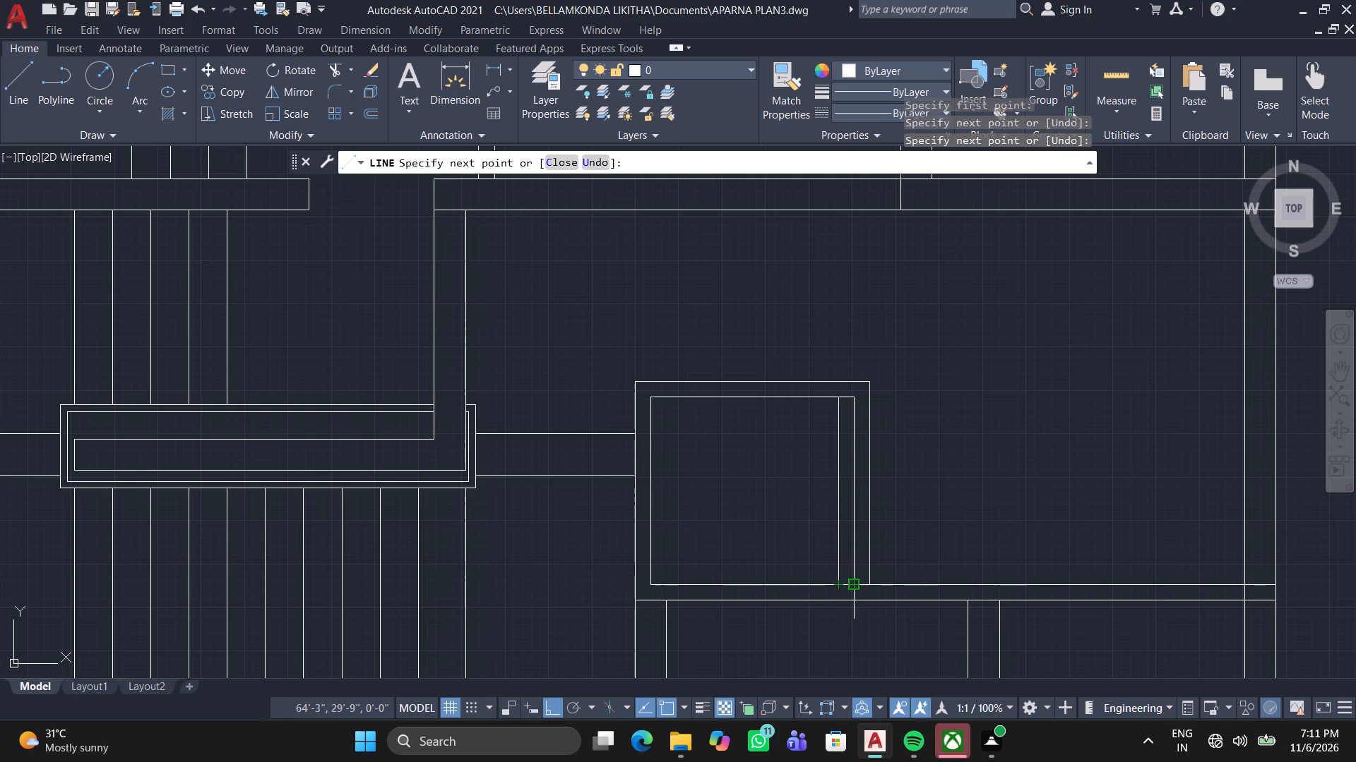
click(852, 580)
key(space)
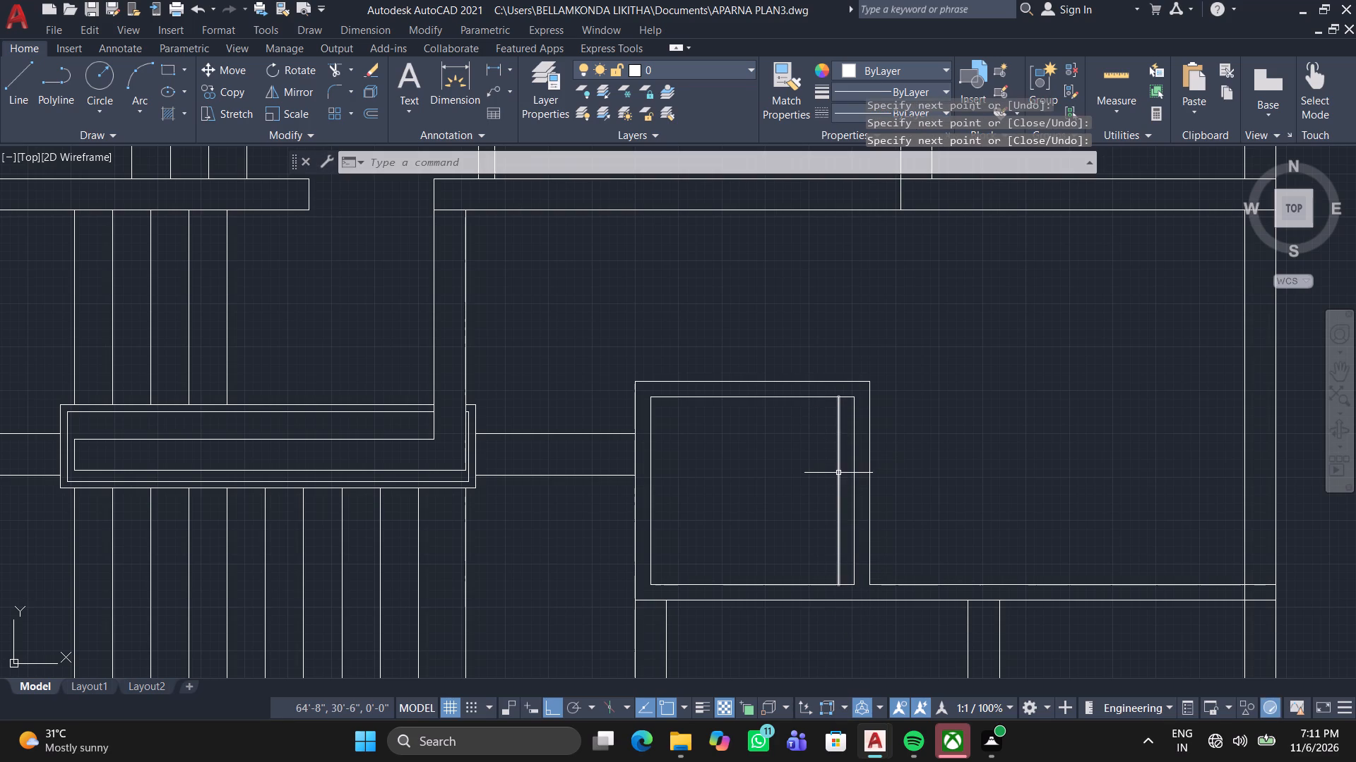
Erase both overlapping vertical lines at the small square room's former inner right wall face.
click(838, 473)
key(Delete)
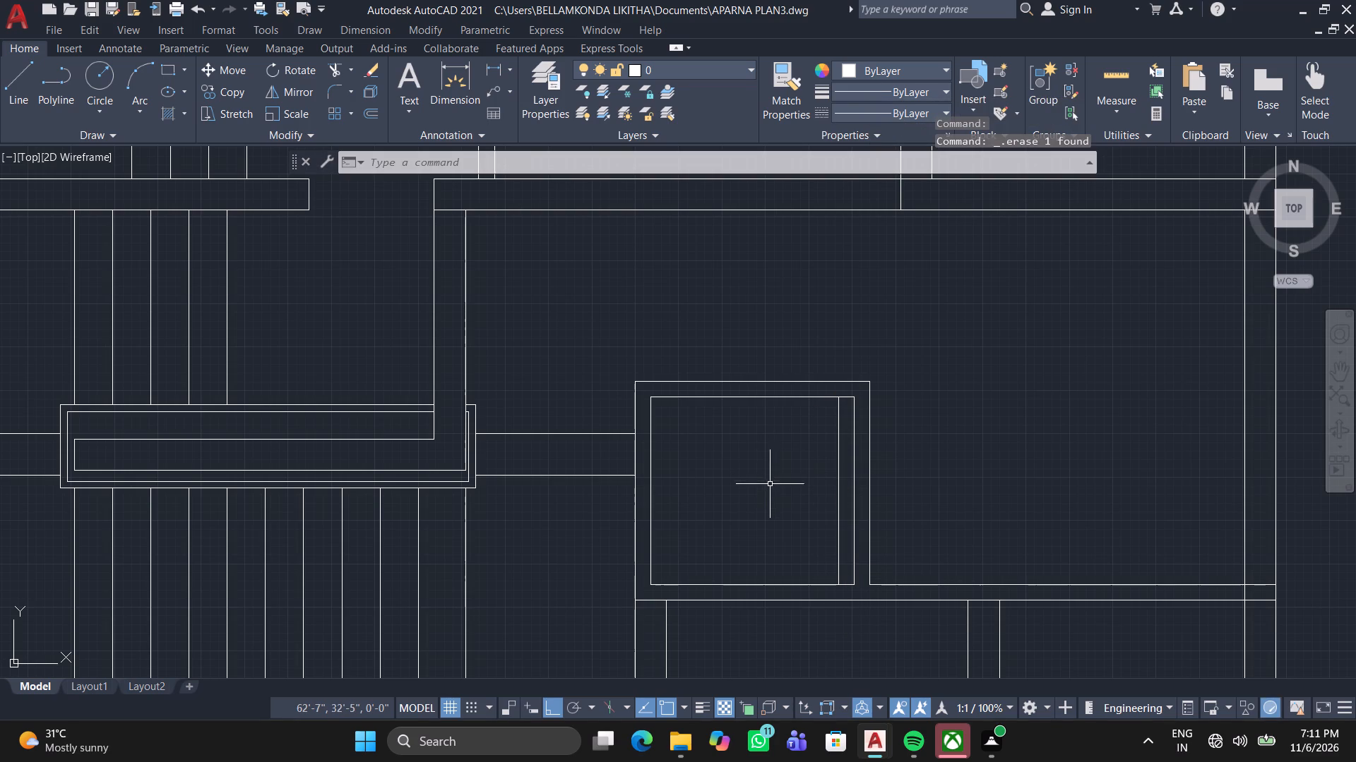
click(837, 476)
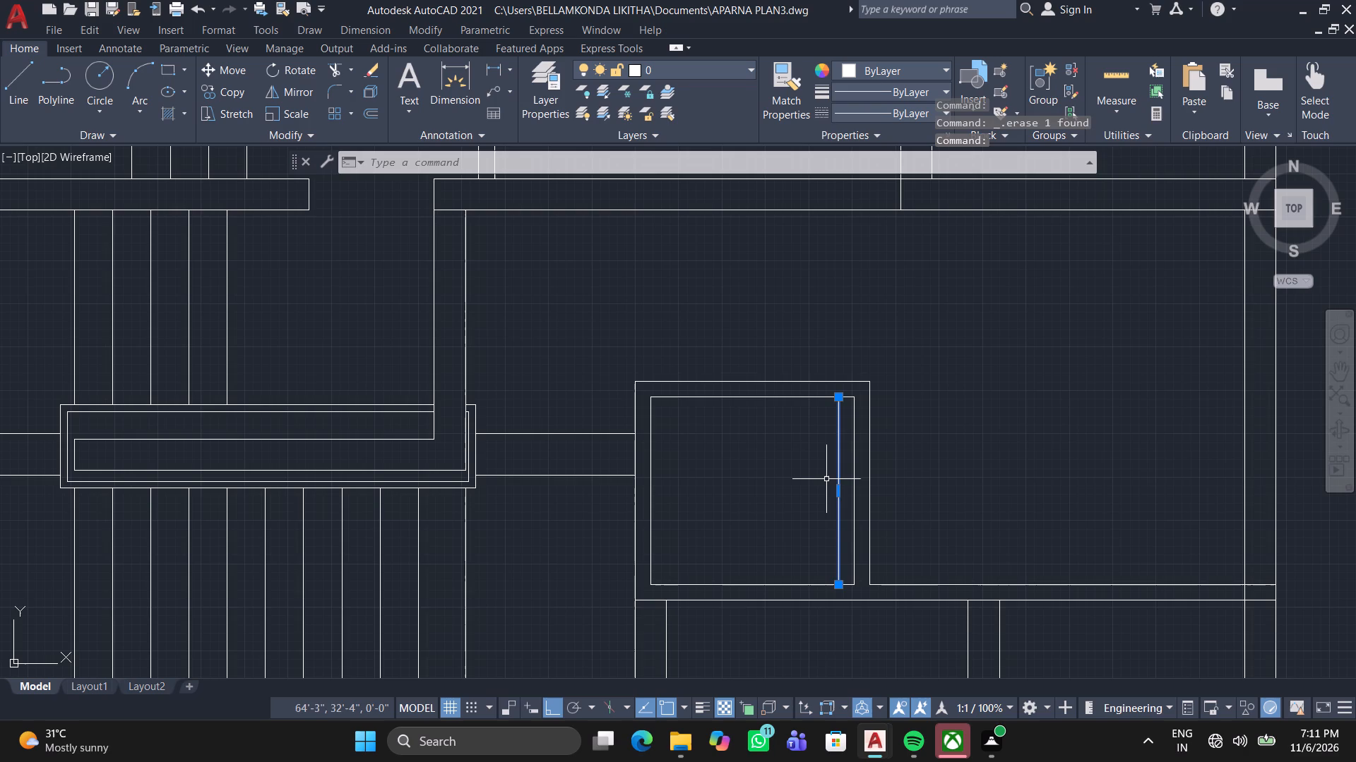
key(Delete)
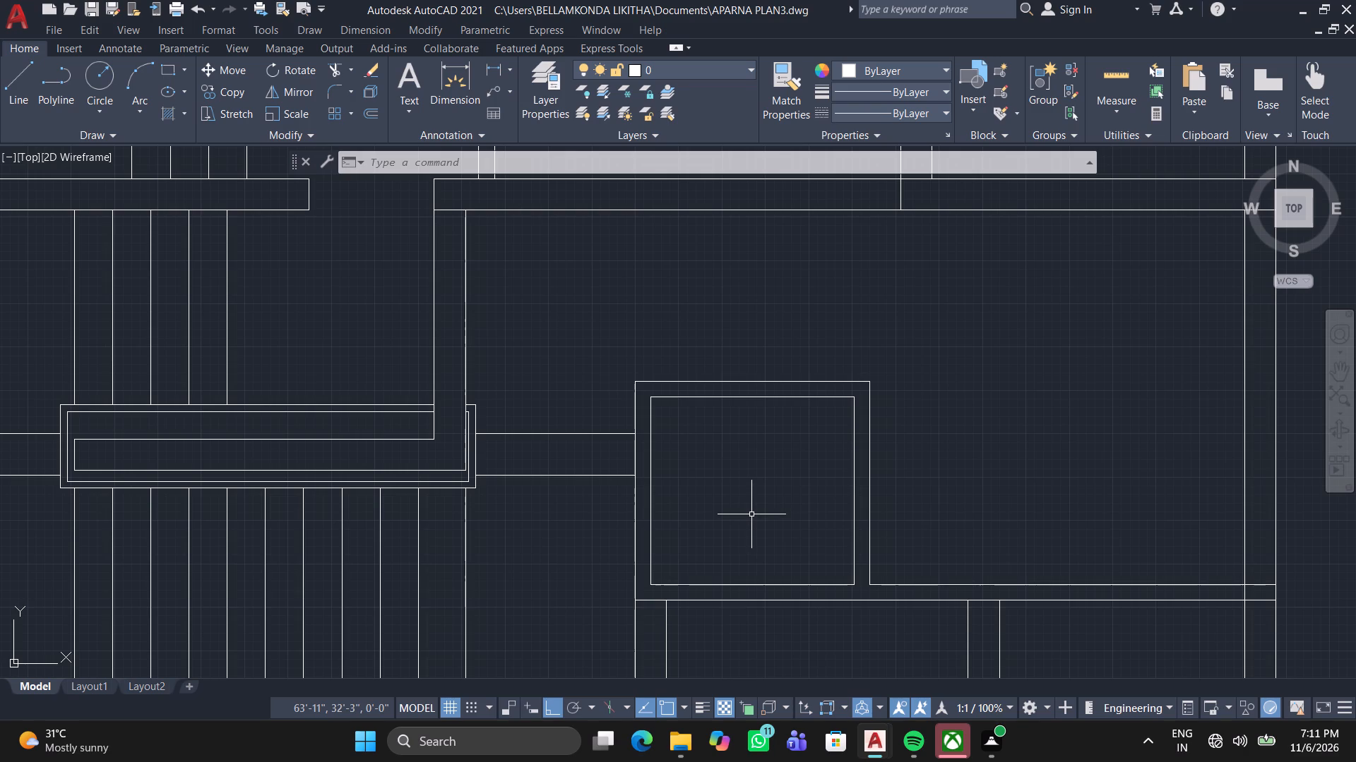
Examine the plan from the staircase core down through the lower units to the lower-left unit's narrow side room.
scroll(751, 514, down, 1)
middle_drag(751, 514, 724, 364)
scroll(674, 360, down, 2)
middle_drag(585, 367, 626, 344)
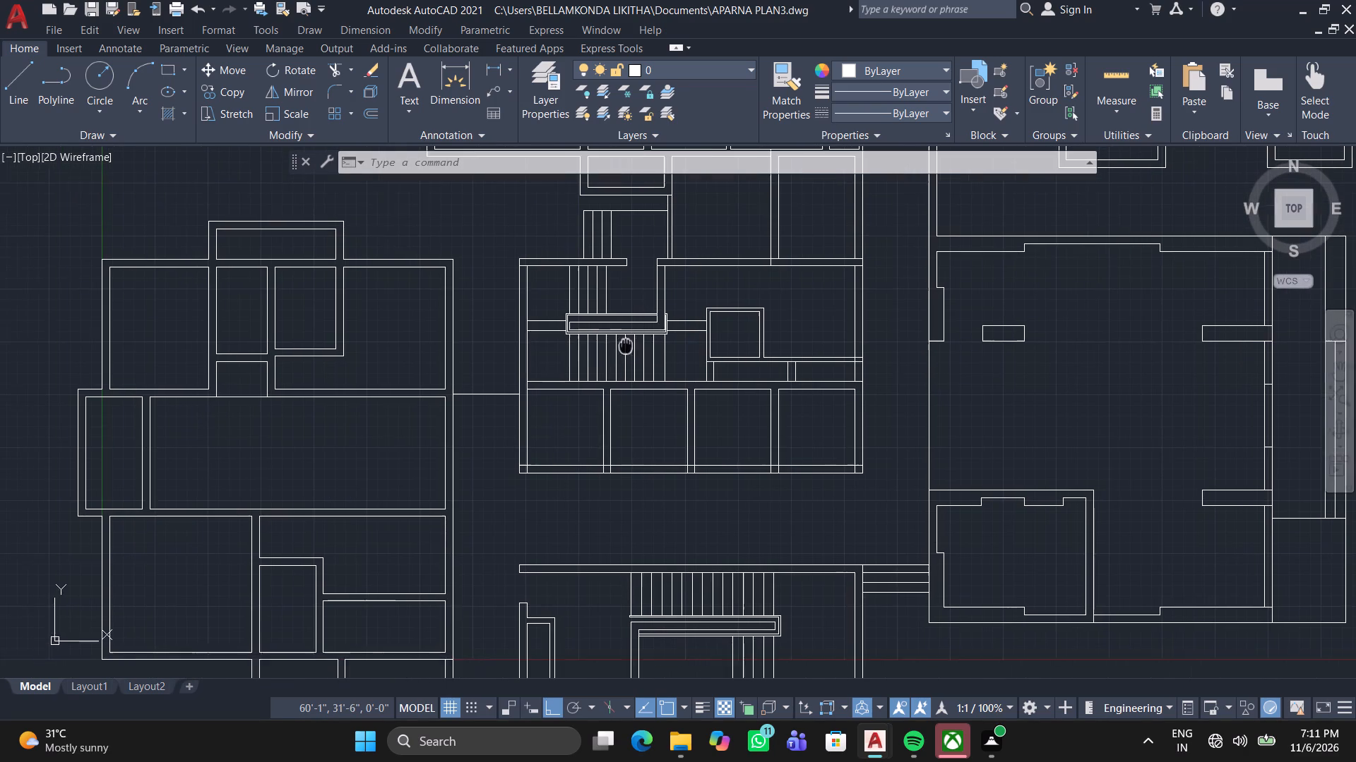
middle_drag(626, 344, 626, 344)
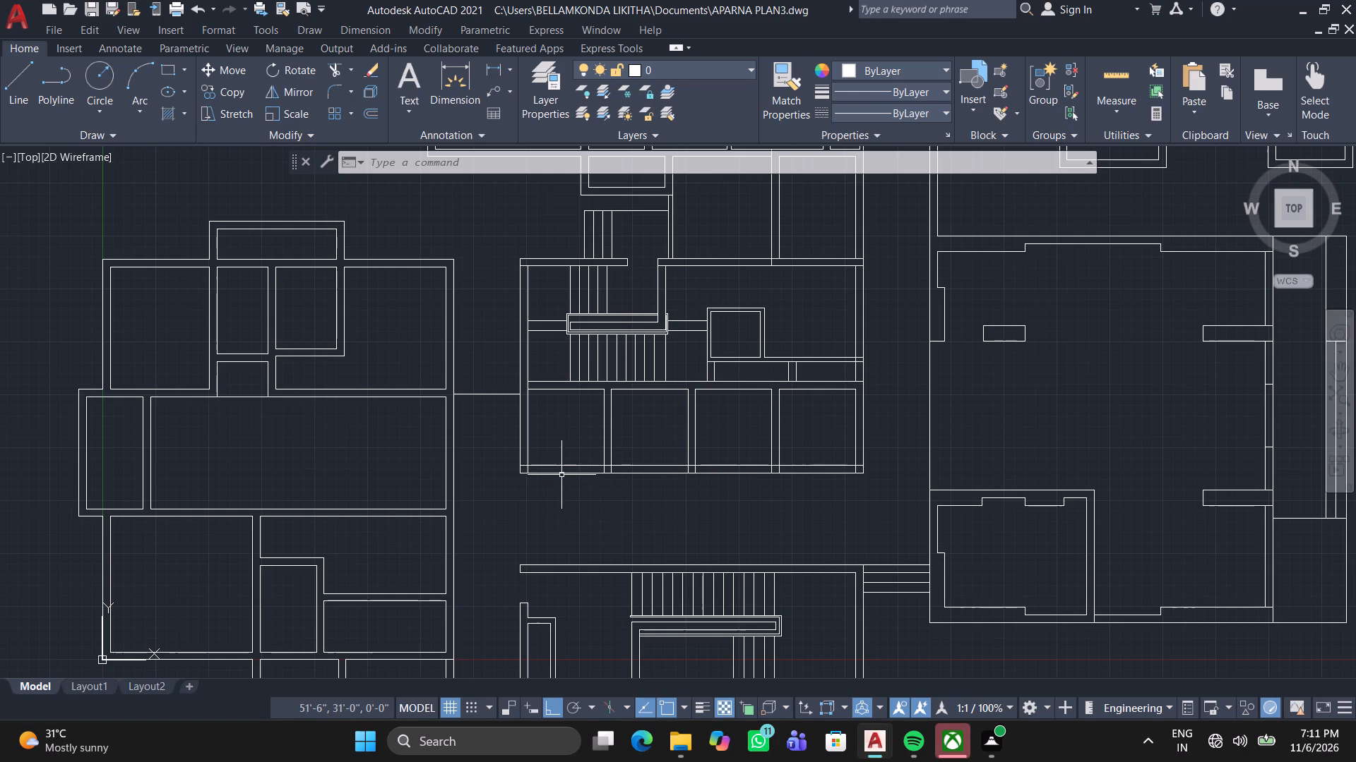
middle_drag(564, 509, 698, 337)
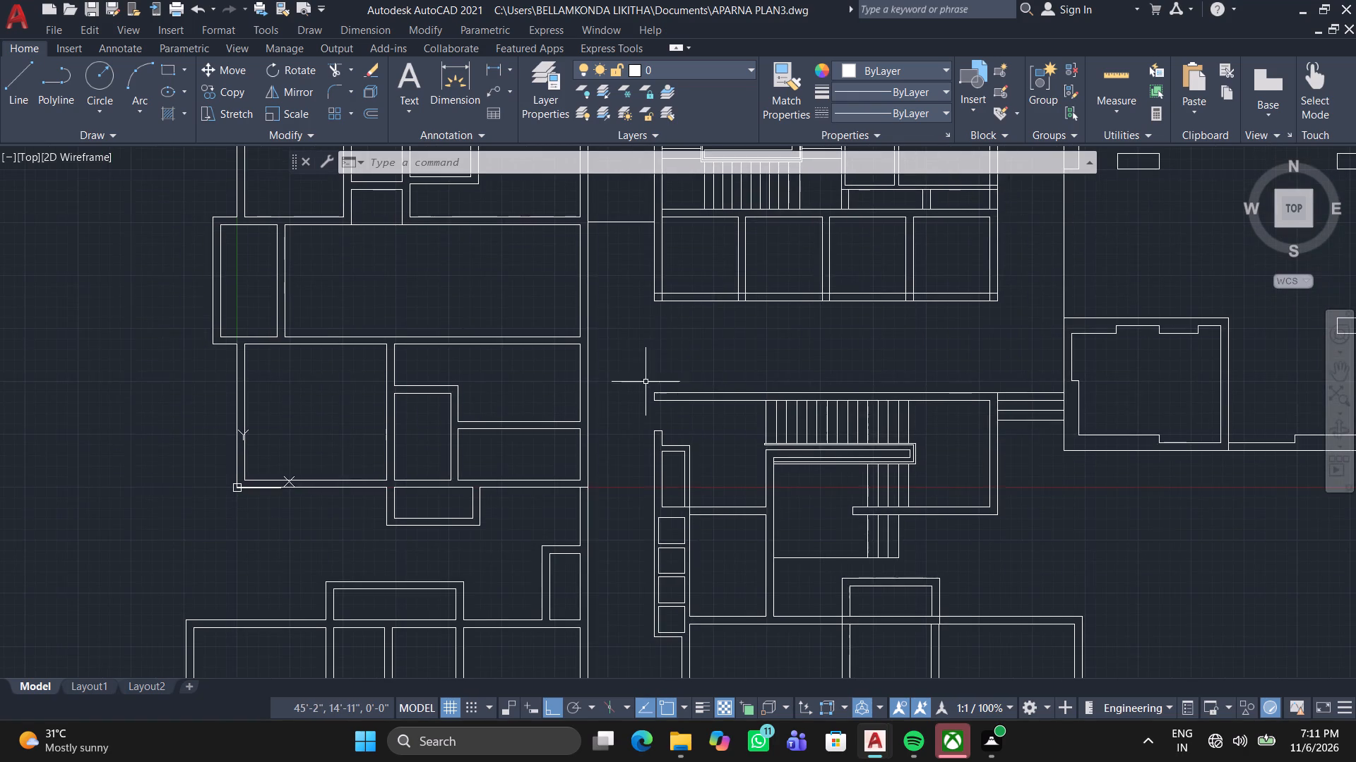
scroll(634, 399, down, 1)
middle_drag(633, 406, 624, 265)
middle_drag(621, 420, 694, 324)
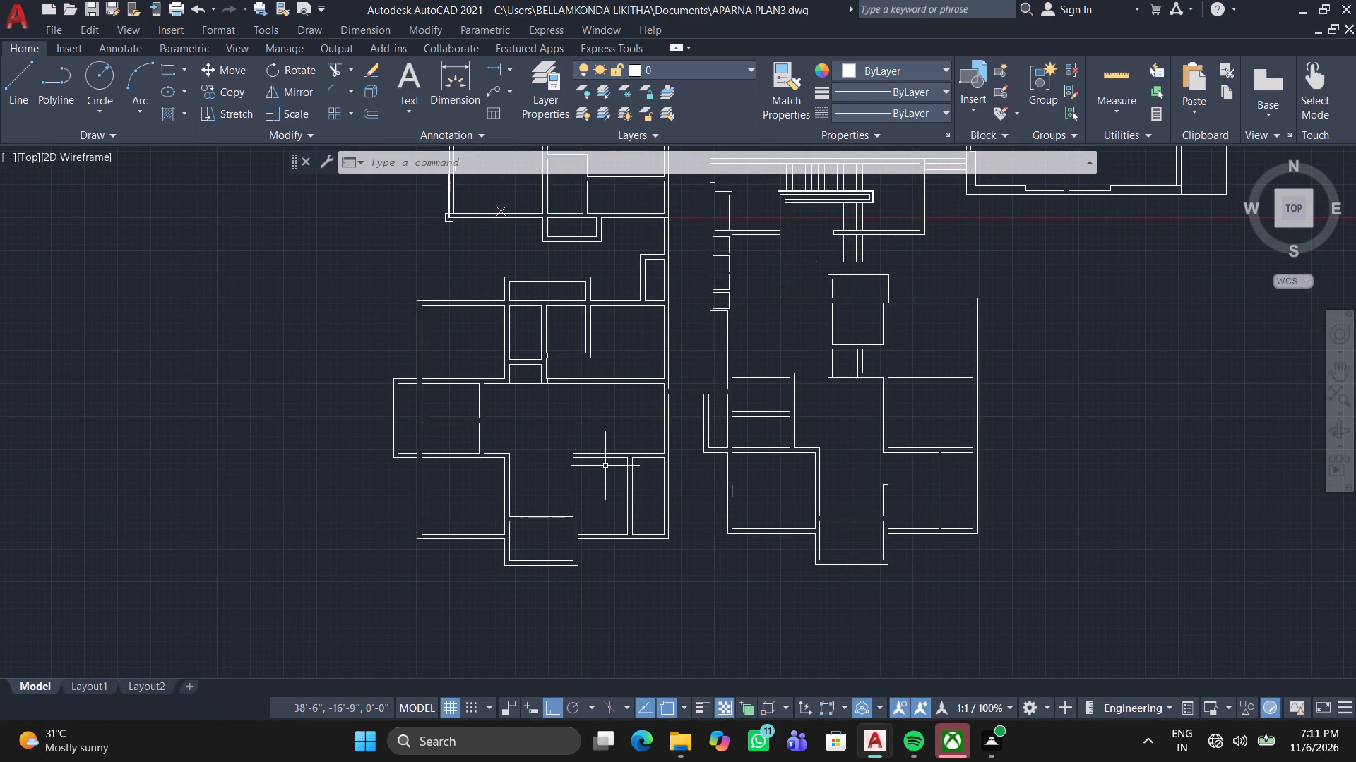
middle_drag(636, 534, 695, 463)
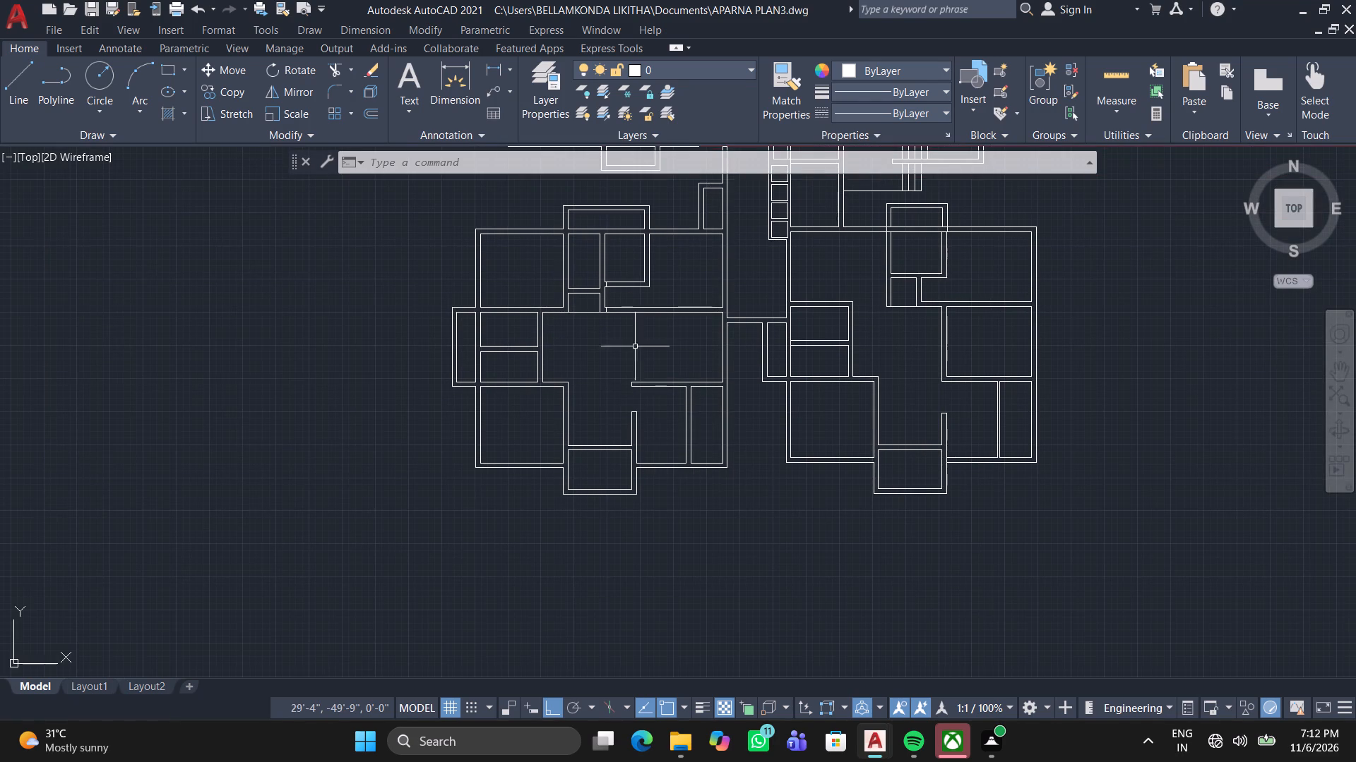
middle_drag(660, 332, 684, 372)
middle_drag(631, 295, 628, 296)
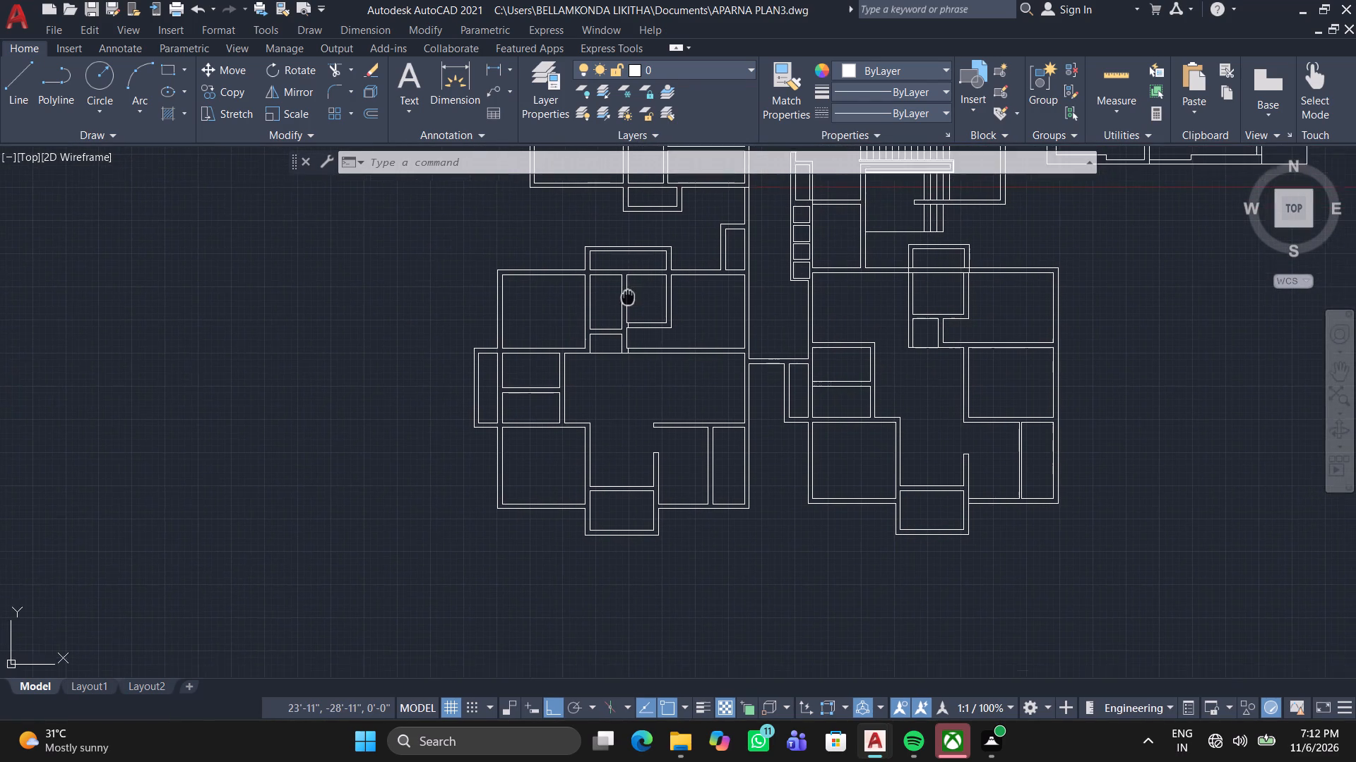
middle_drag(628, 296, 636, 305)
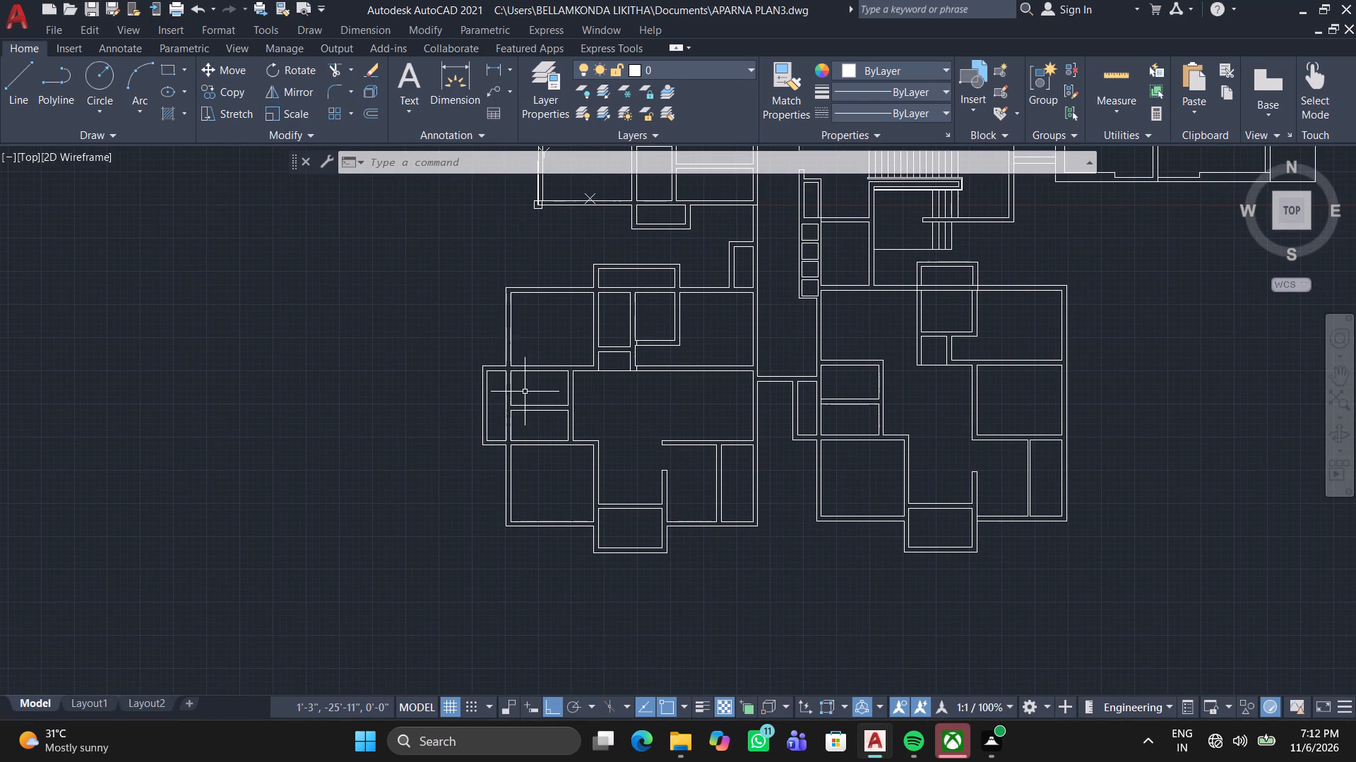
middle_drag(524, 395, 587, 273)
scroll(572, 300, up, 3)
middle_drag(576, 294, 576, 303)
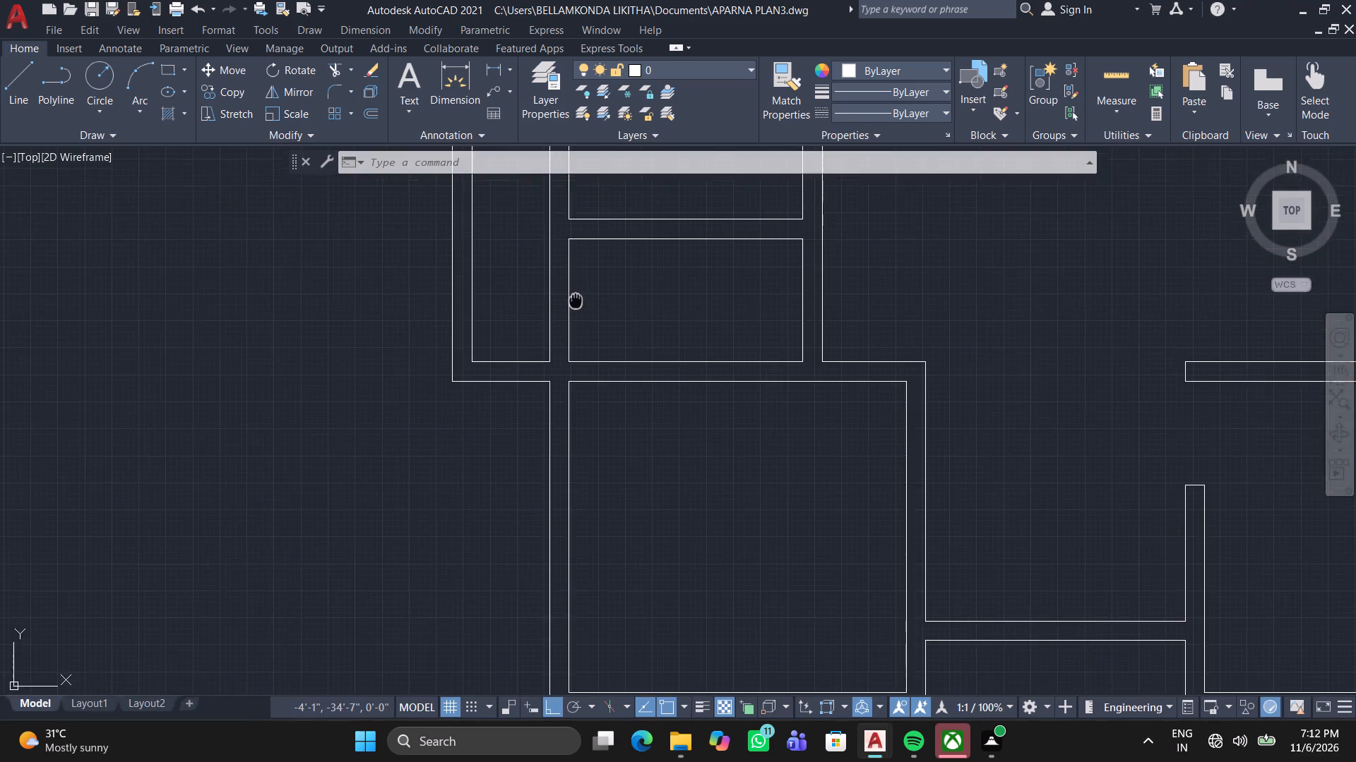
middle_drag(576, 303, 526, 425)
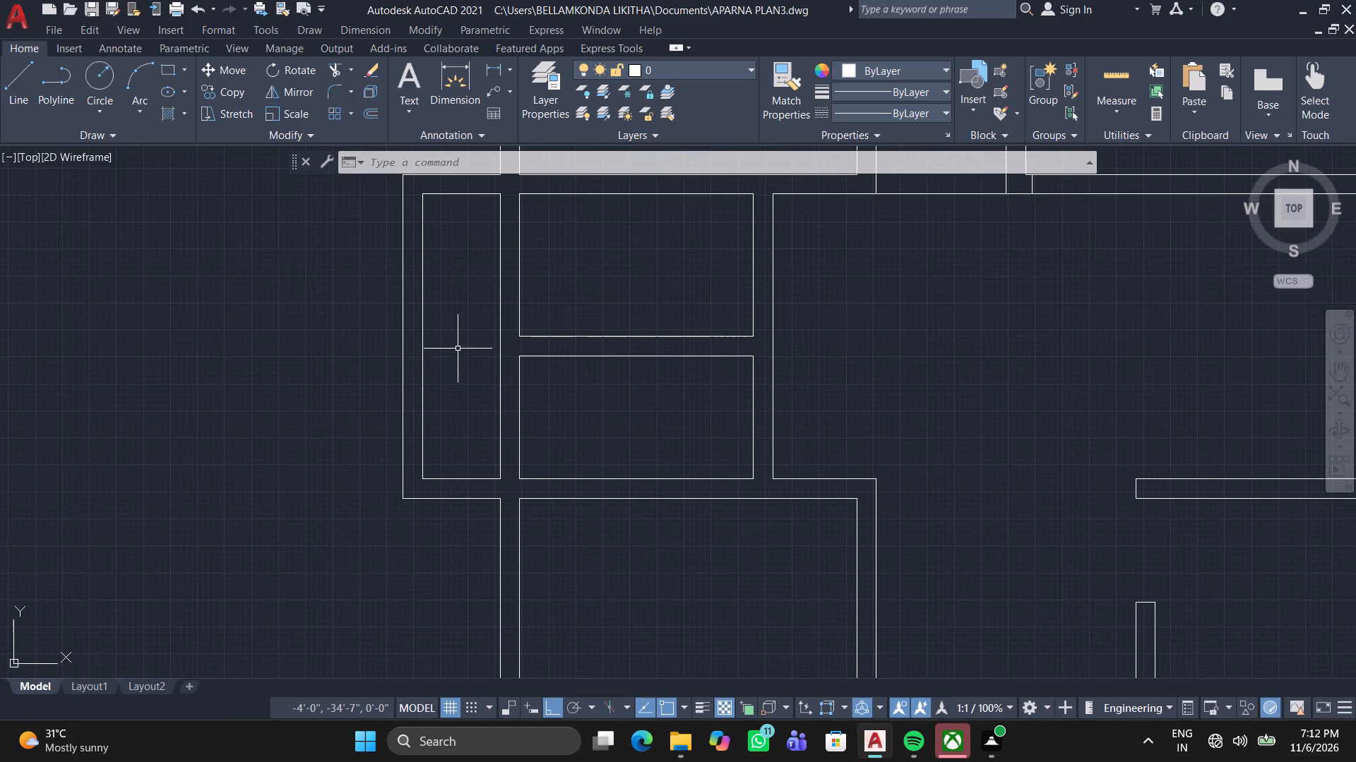
middle_drag(445, 308, 445, 367)
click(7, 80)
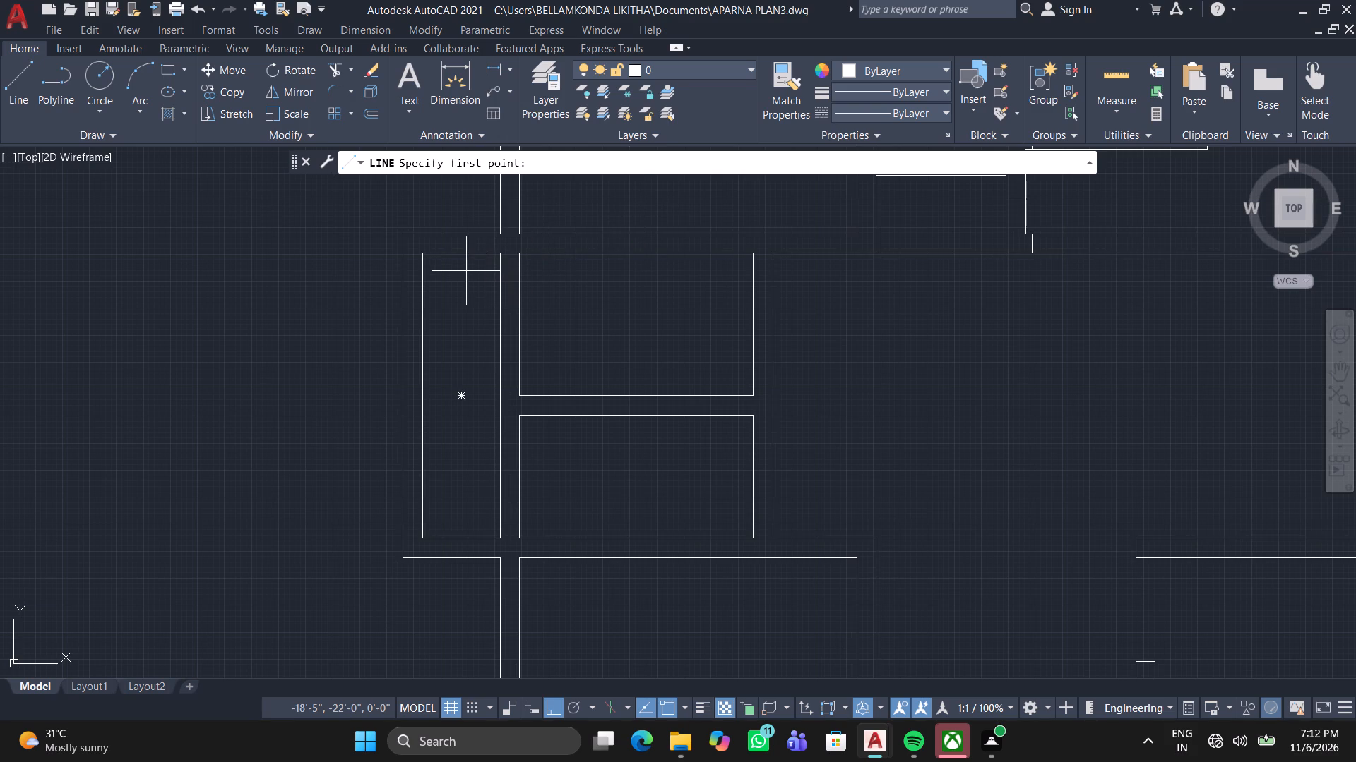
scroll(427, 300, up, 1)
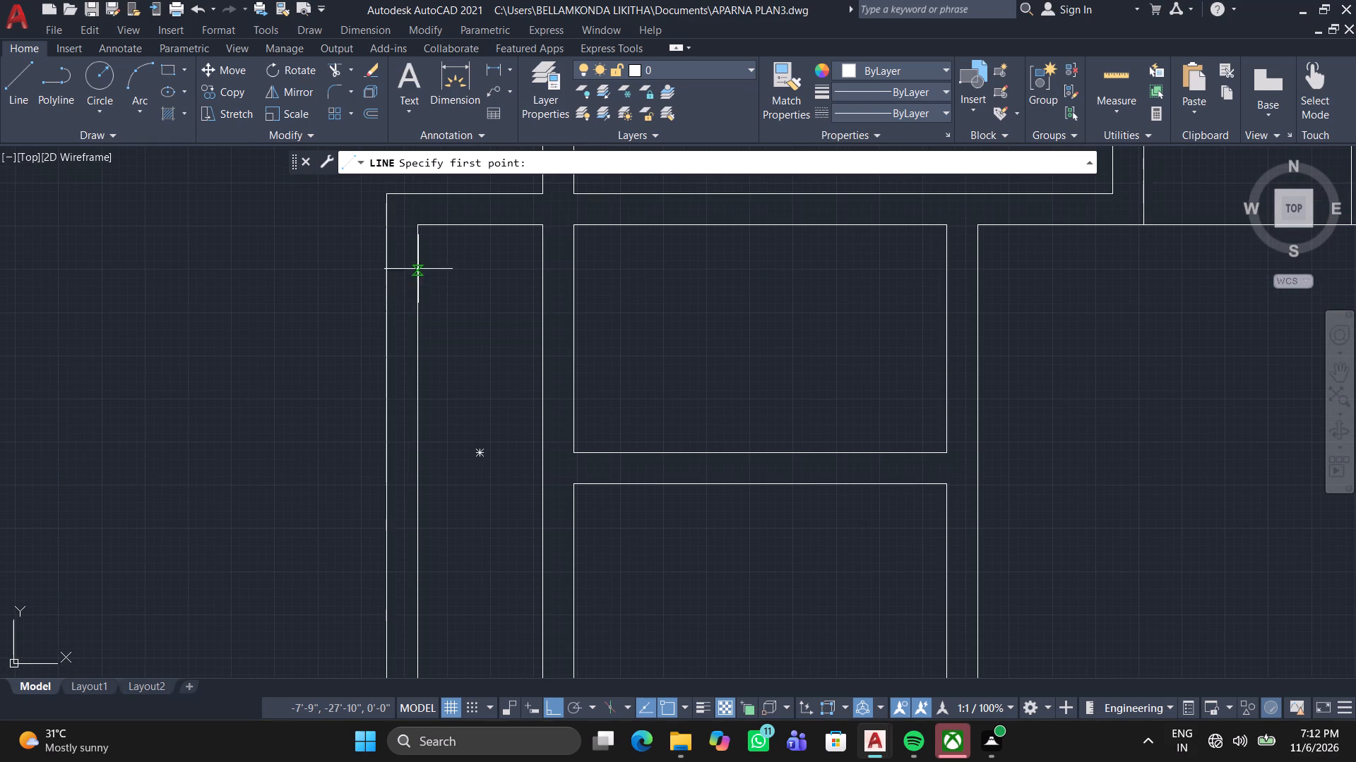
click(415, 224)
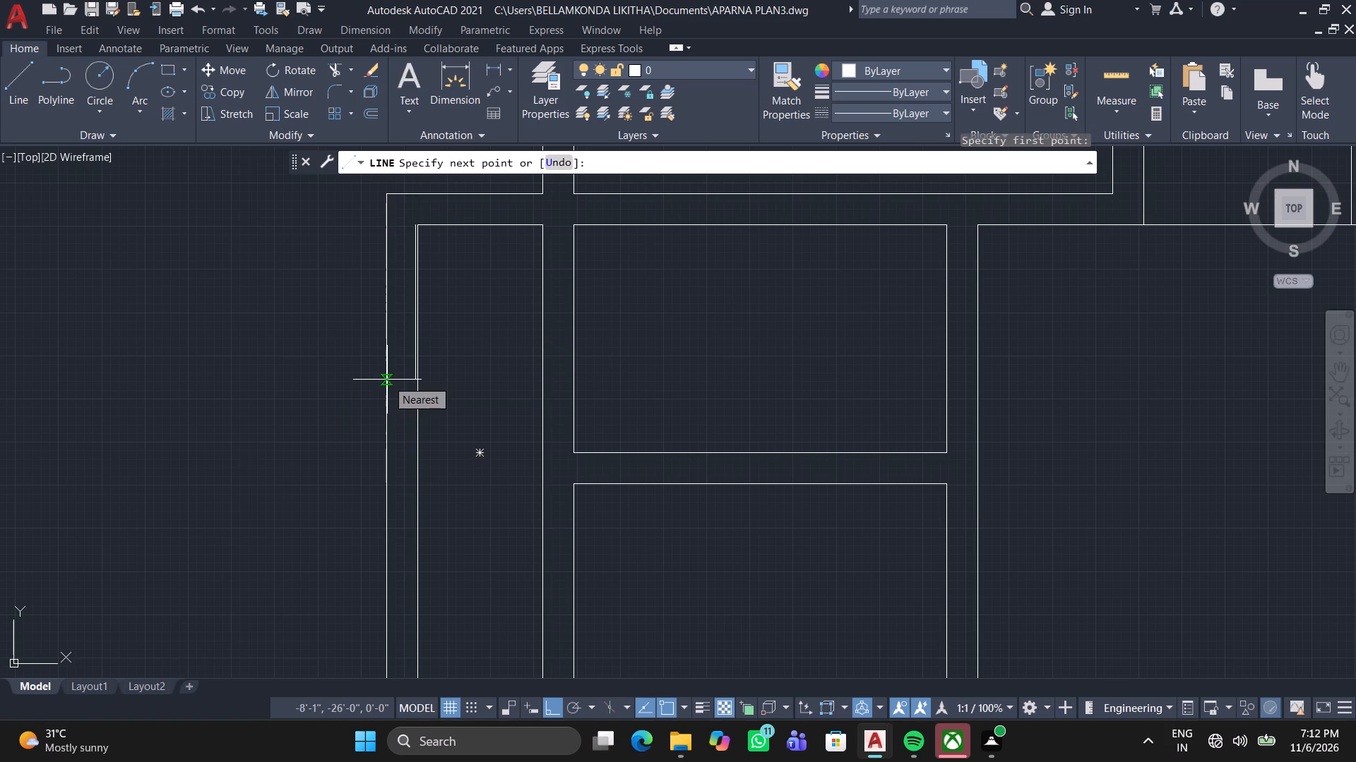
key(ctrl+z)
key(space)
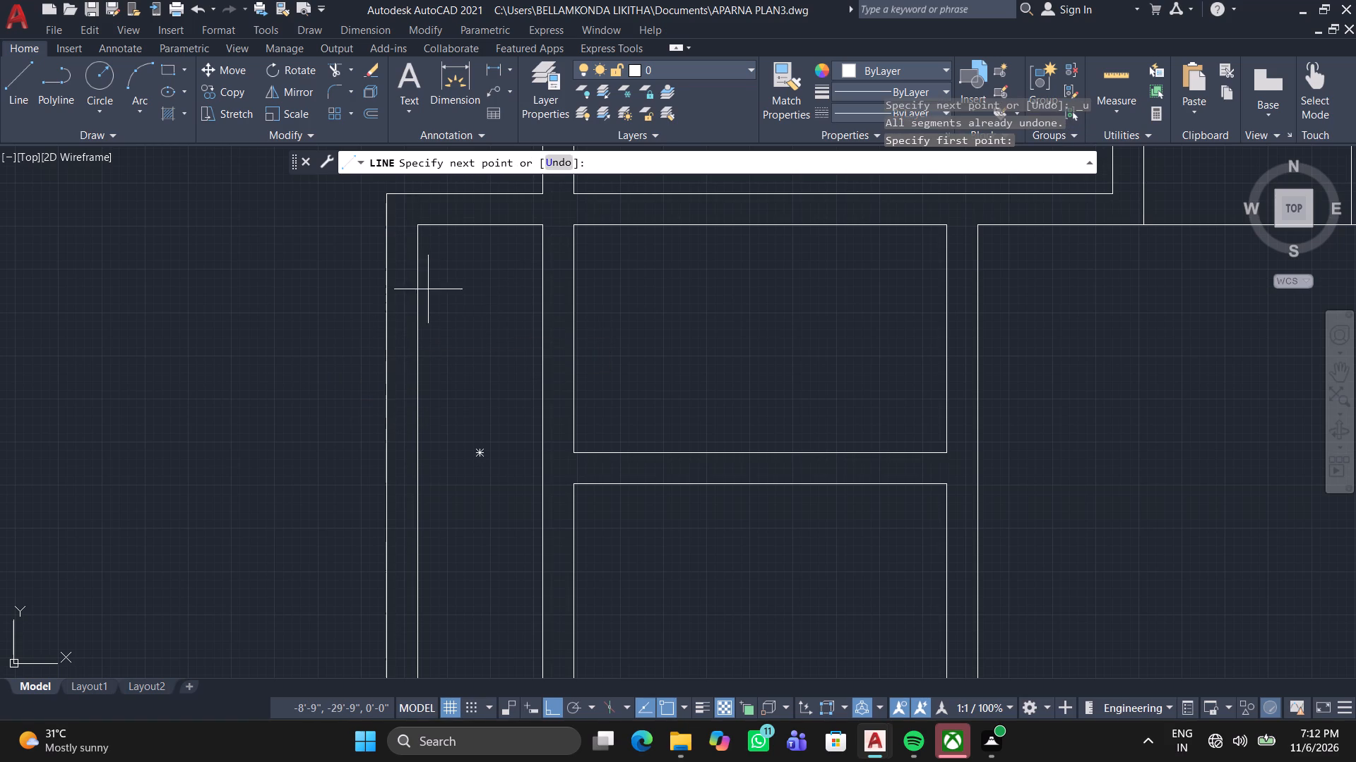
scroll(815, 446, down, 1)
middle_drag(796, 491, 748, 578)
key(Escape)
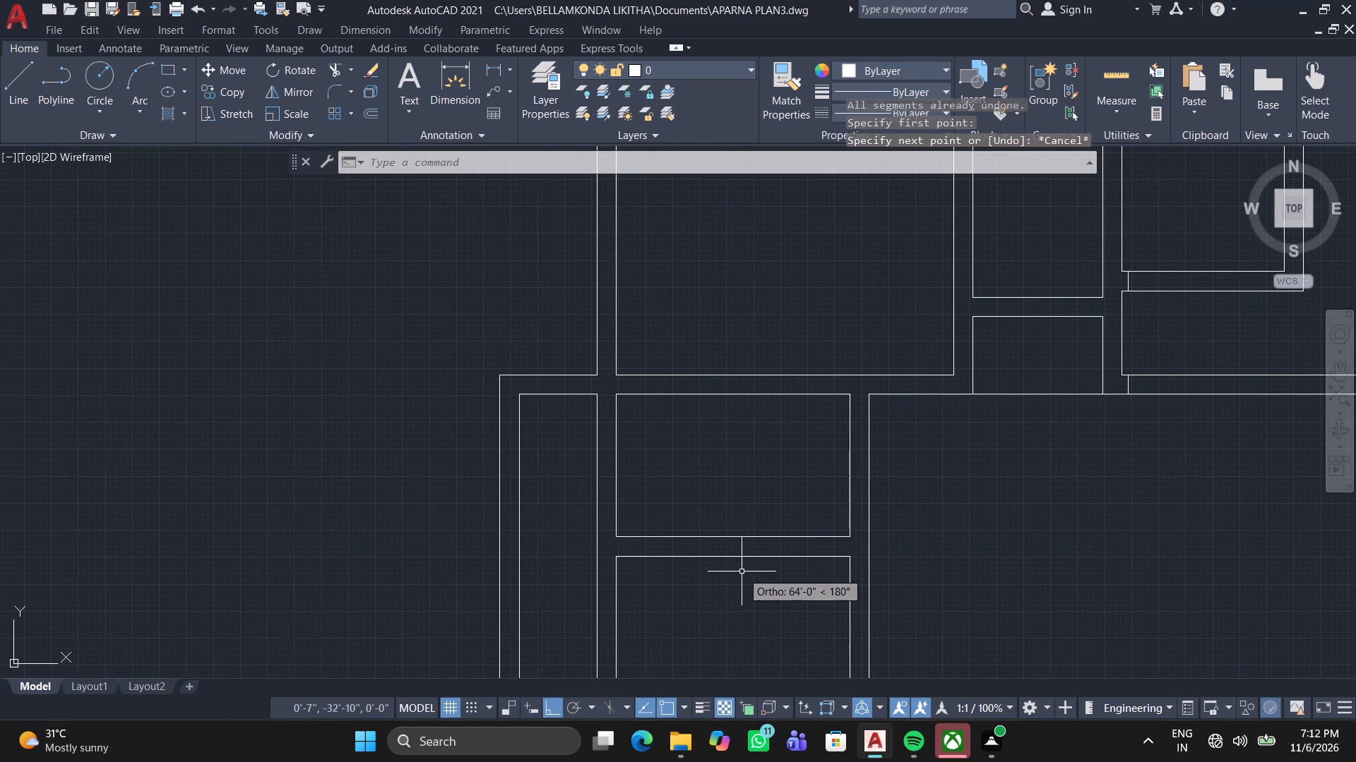
Draw a stepped line from the narrow side room's upper outer-side inner corner: 1.5' down, about 1'-6" across, 1'-8" down, then across to the opposite wall.
key(space)
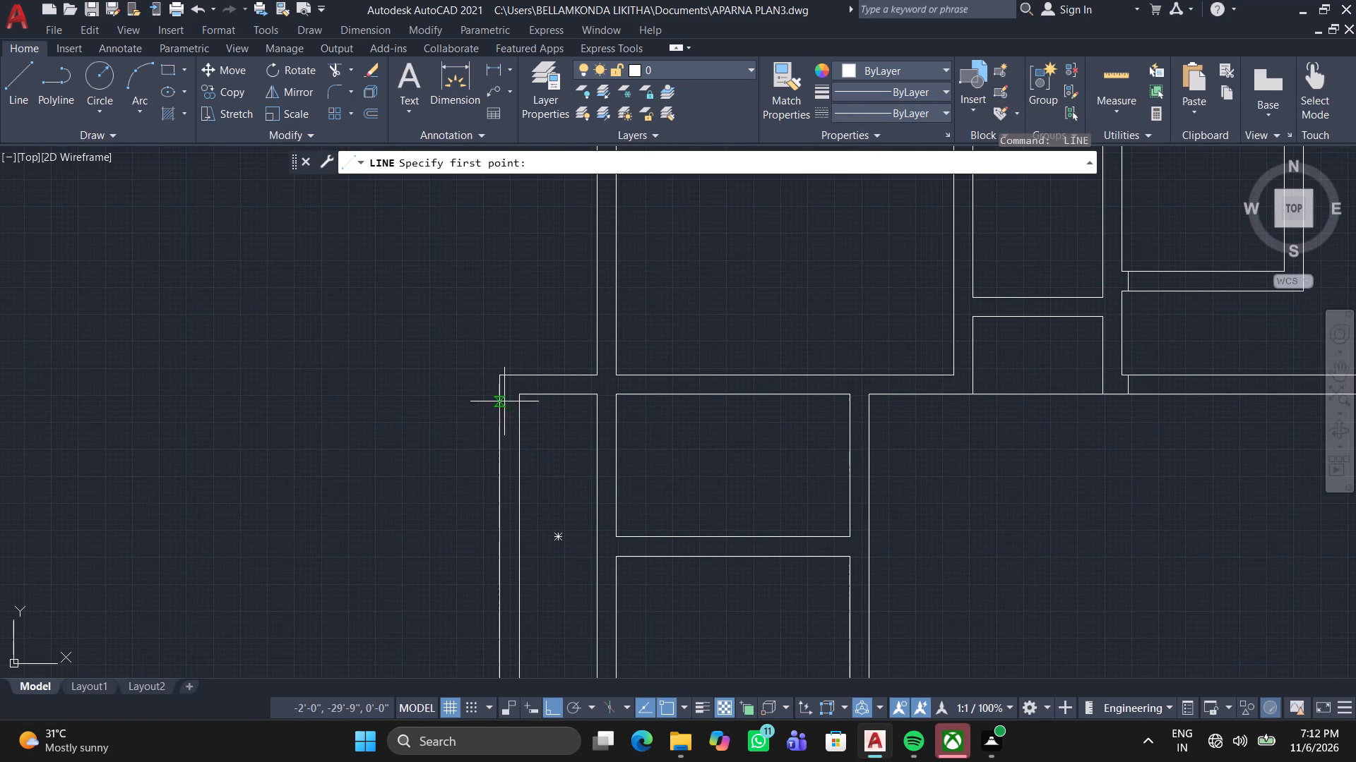
scroll(513, 395, up, 3)
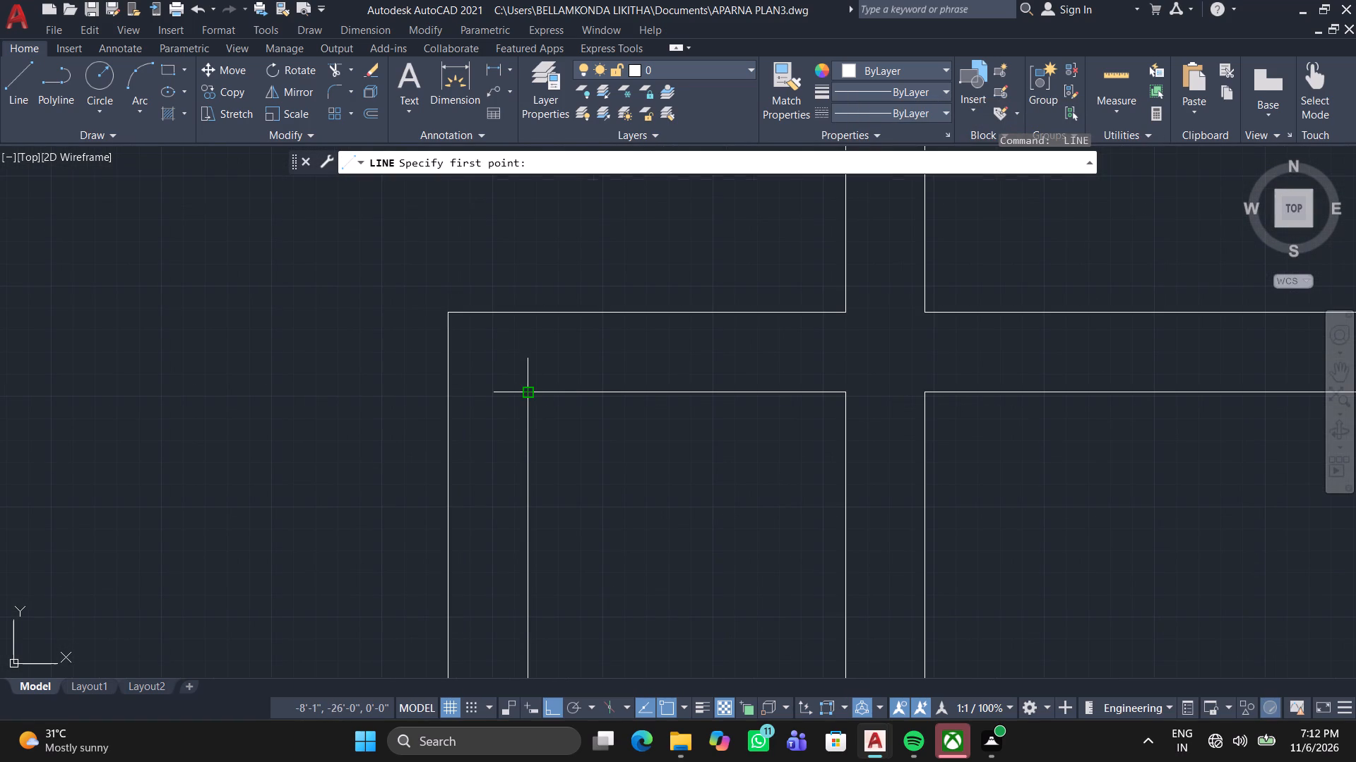
click(533, 394)
scroll(527, 583, down, 2)
middle_click(527, 583)
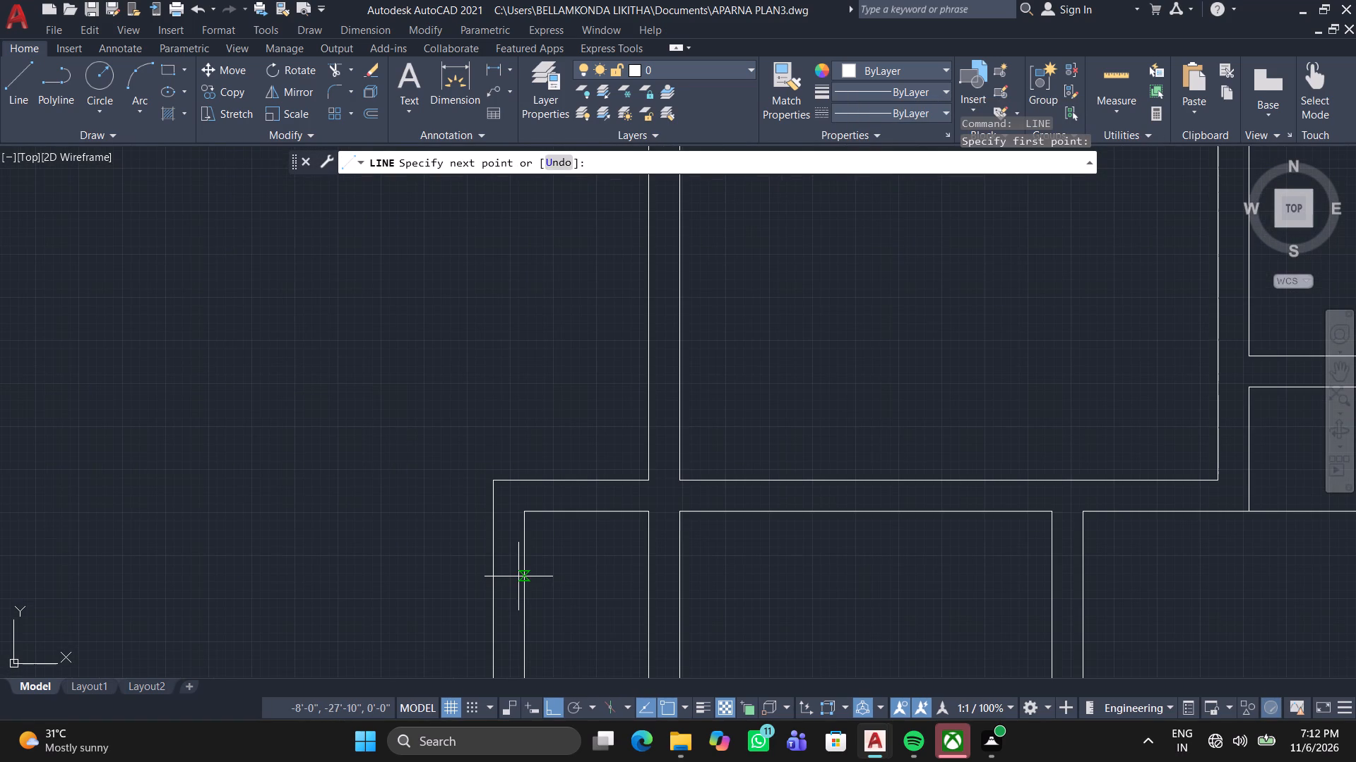
text(1.5)
key(apostrophe)
key(Return)
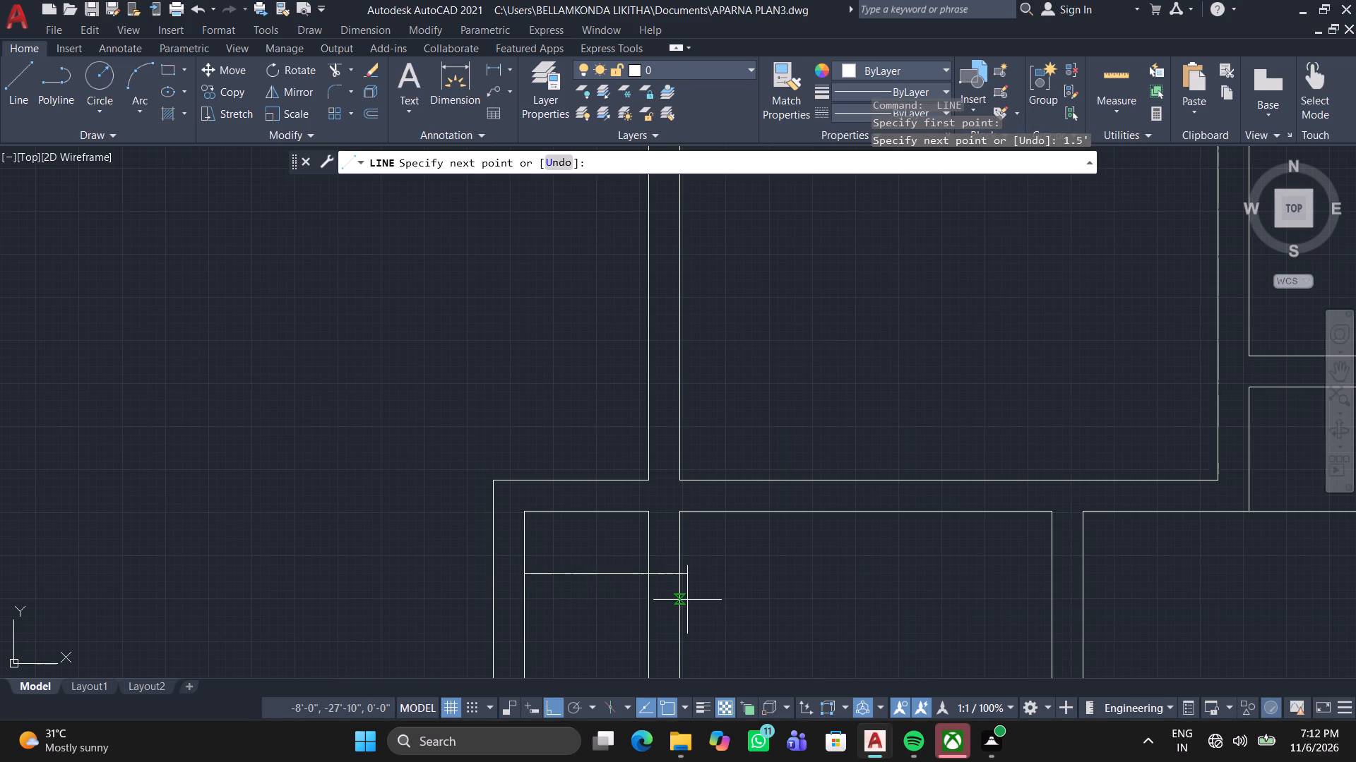
scroll(584, 584, down, 1)
middle_drag(577, 595, 570, 482)
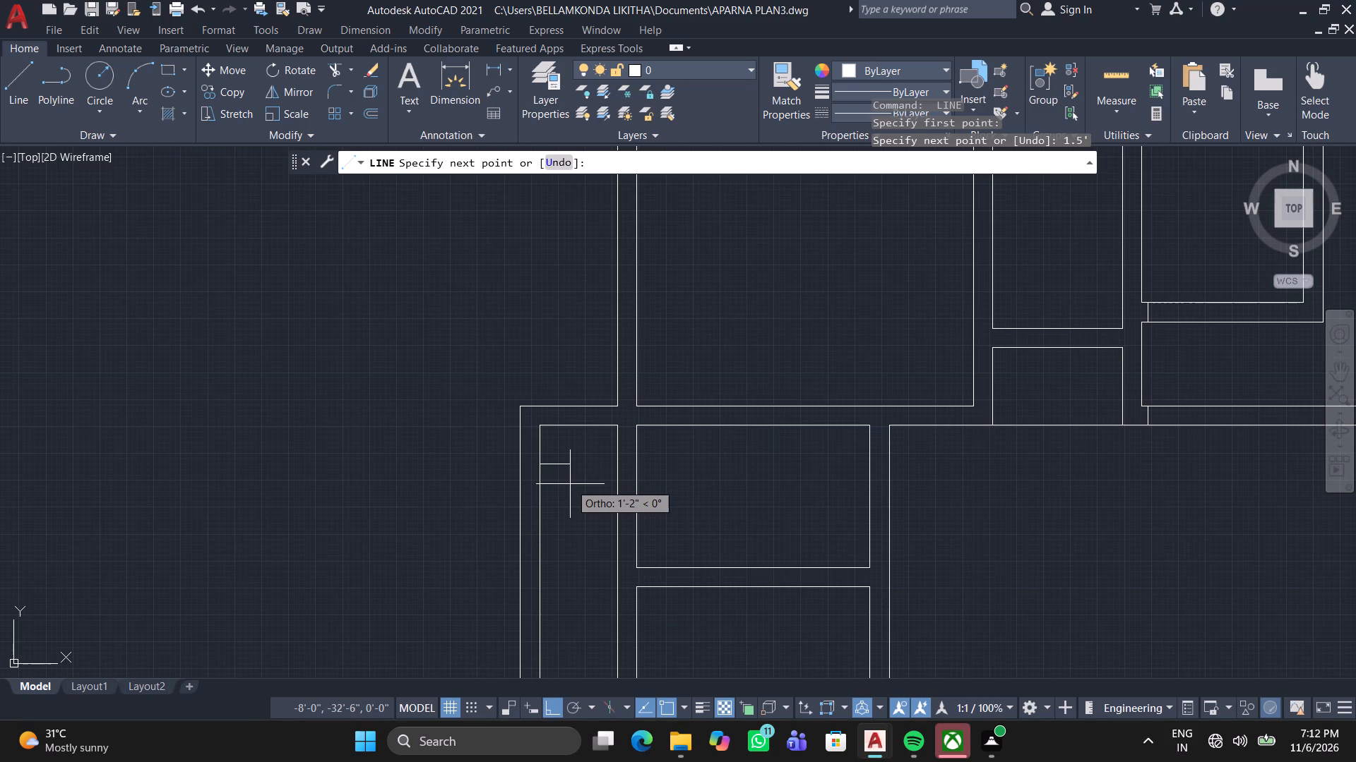
scroll(571, 489, up, 2)
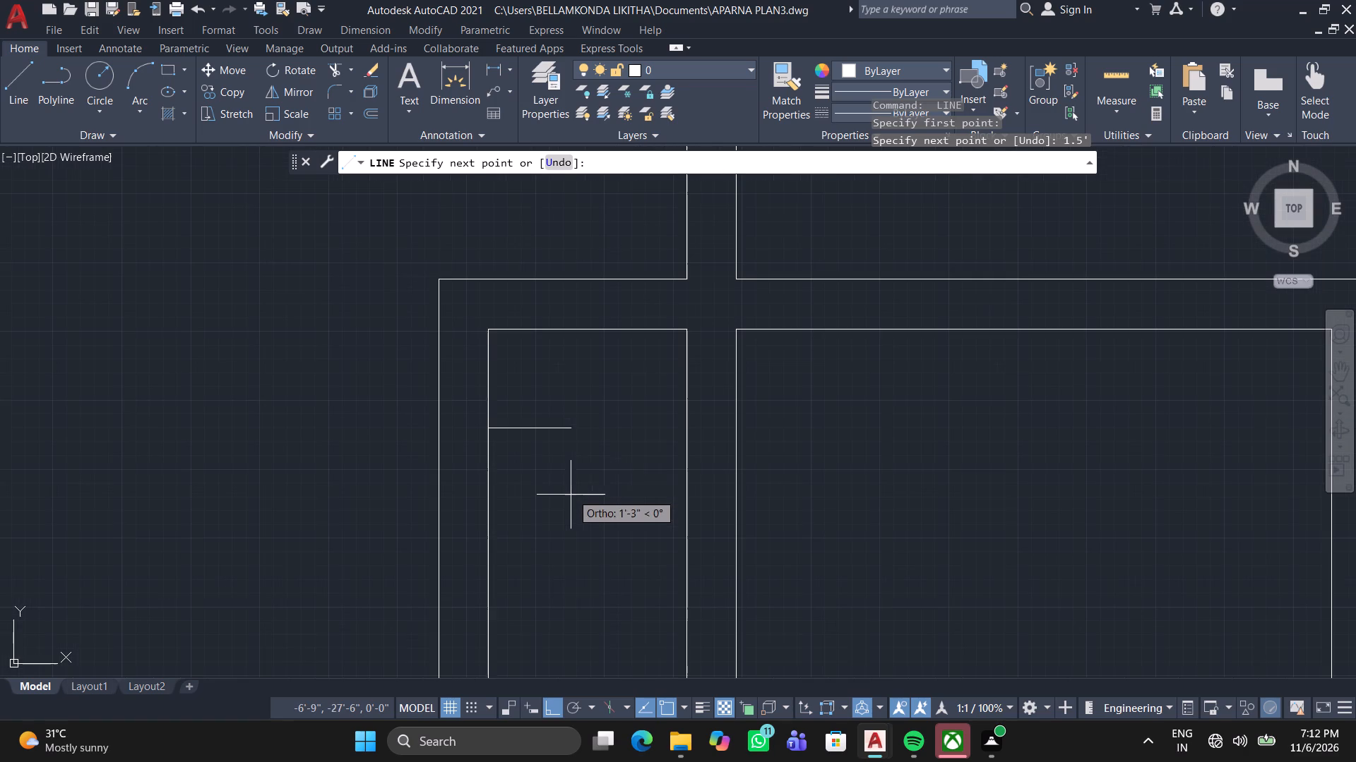
click(589, 432)
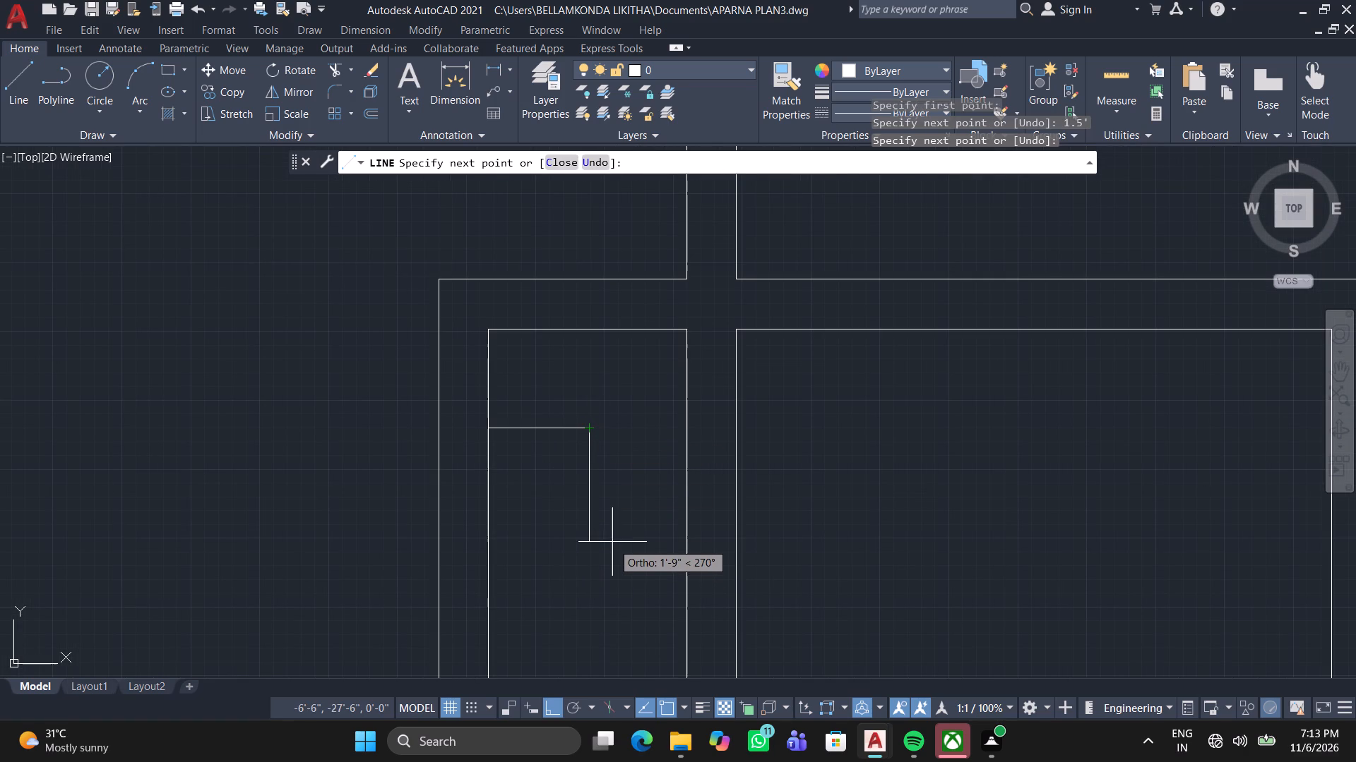
click(614, 538)
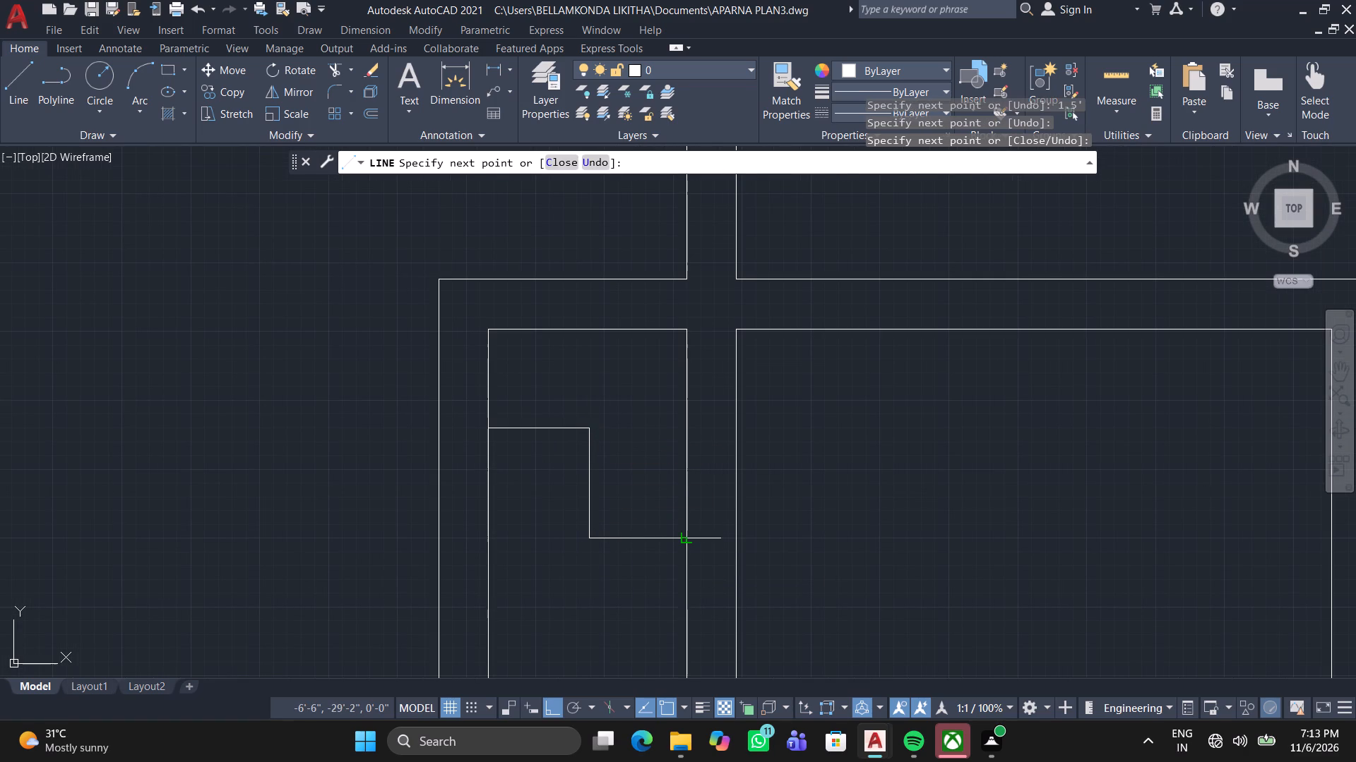
click(683, 538)
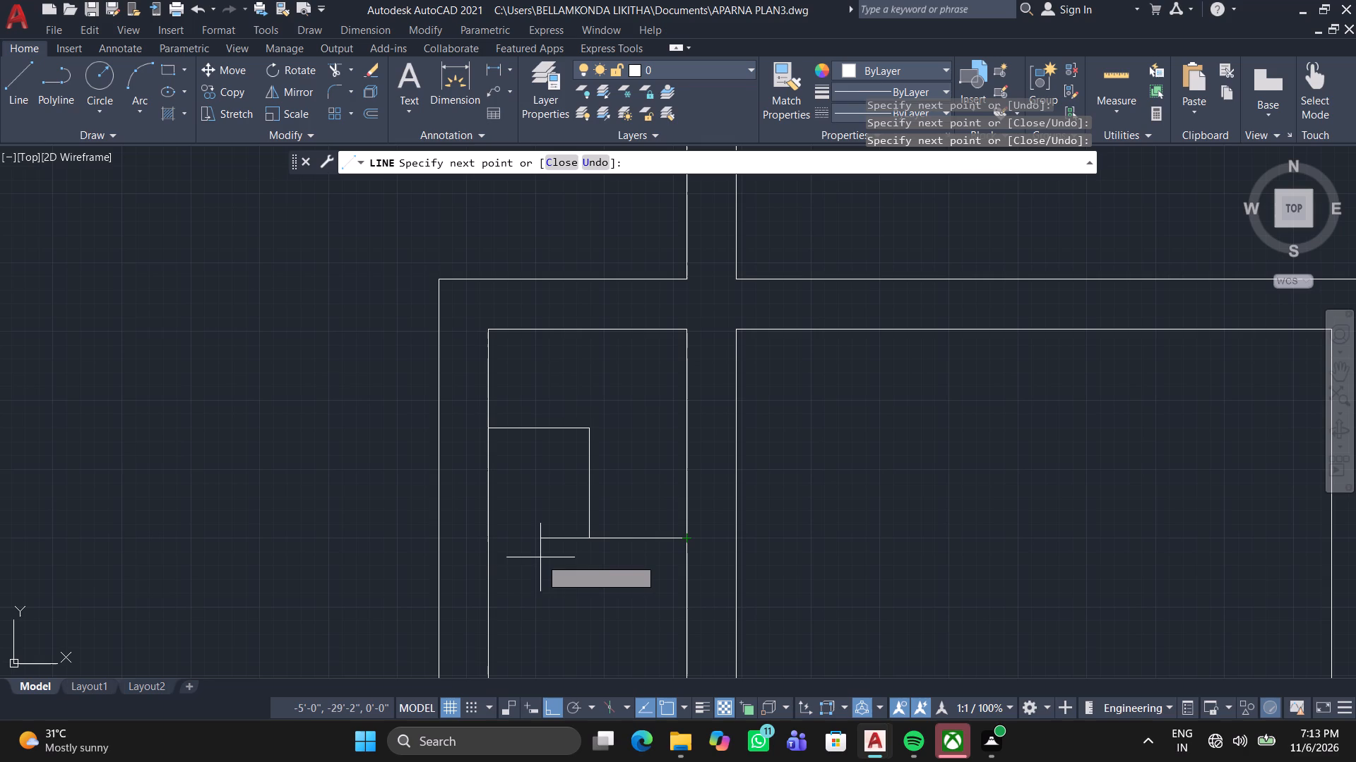
Draw crossing diagonals through both arms of the stepped L-shaped area, joining its opposite corners with ortho off.
click(589, 538)
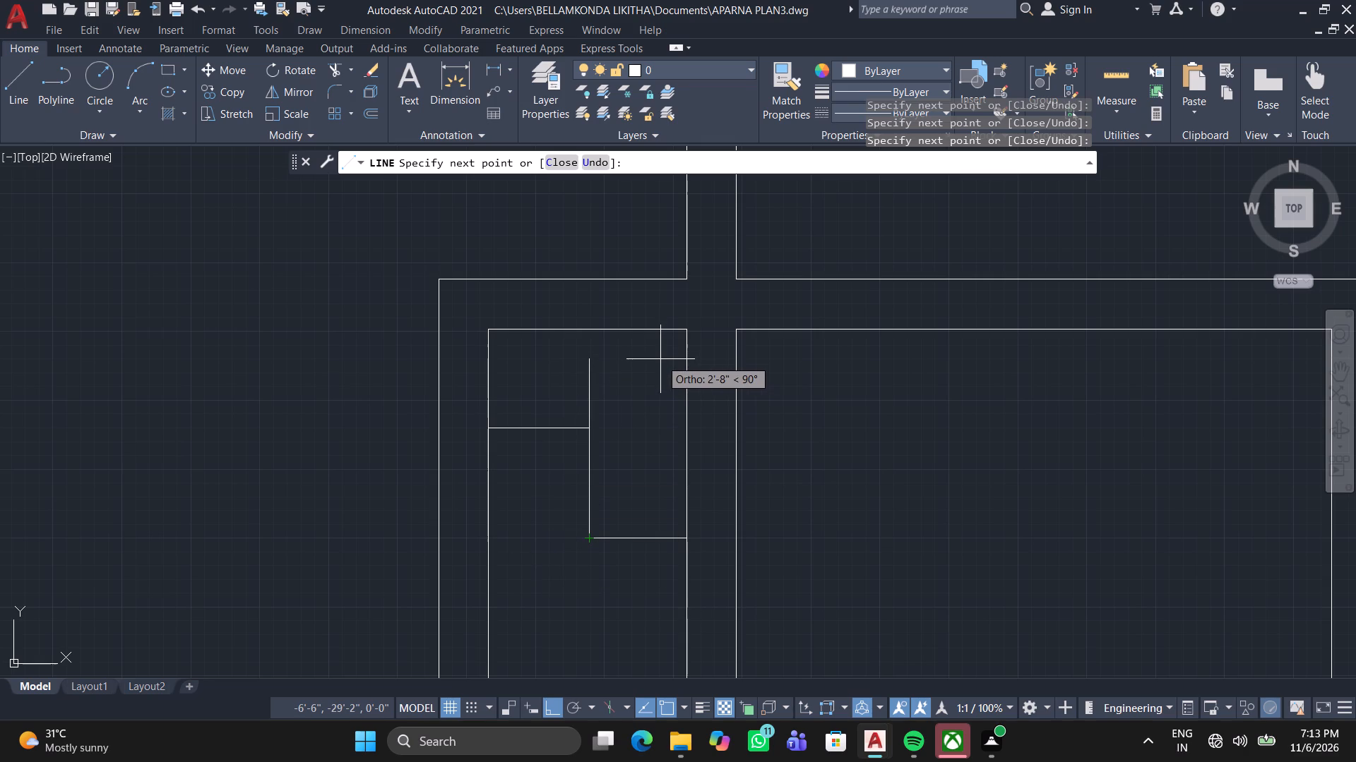
key(F8)
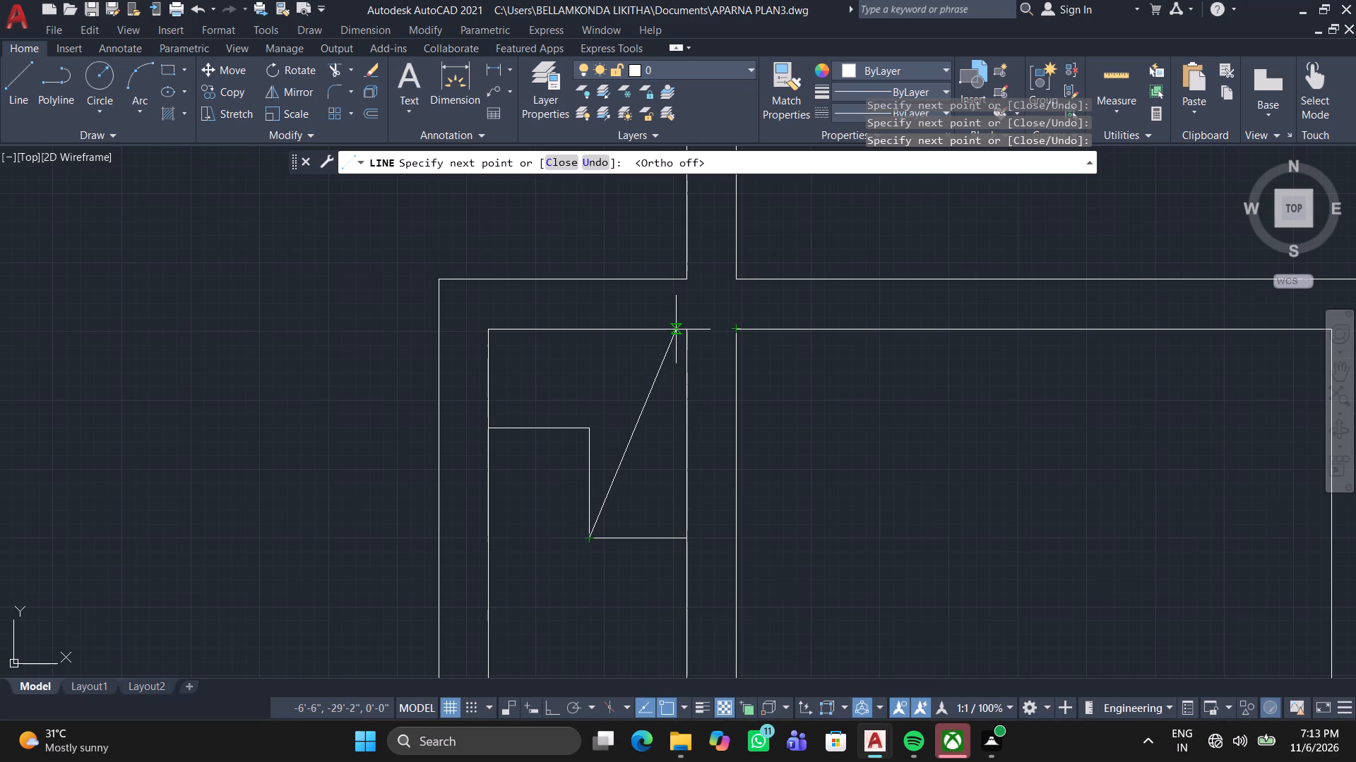
click(688, 331)
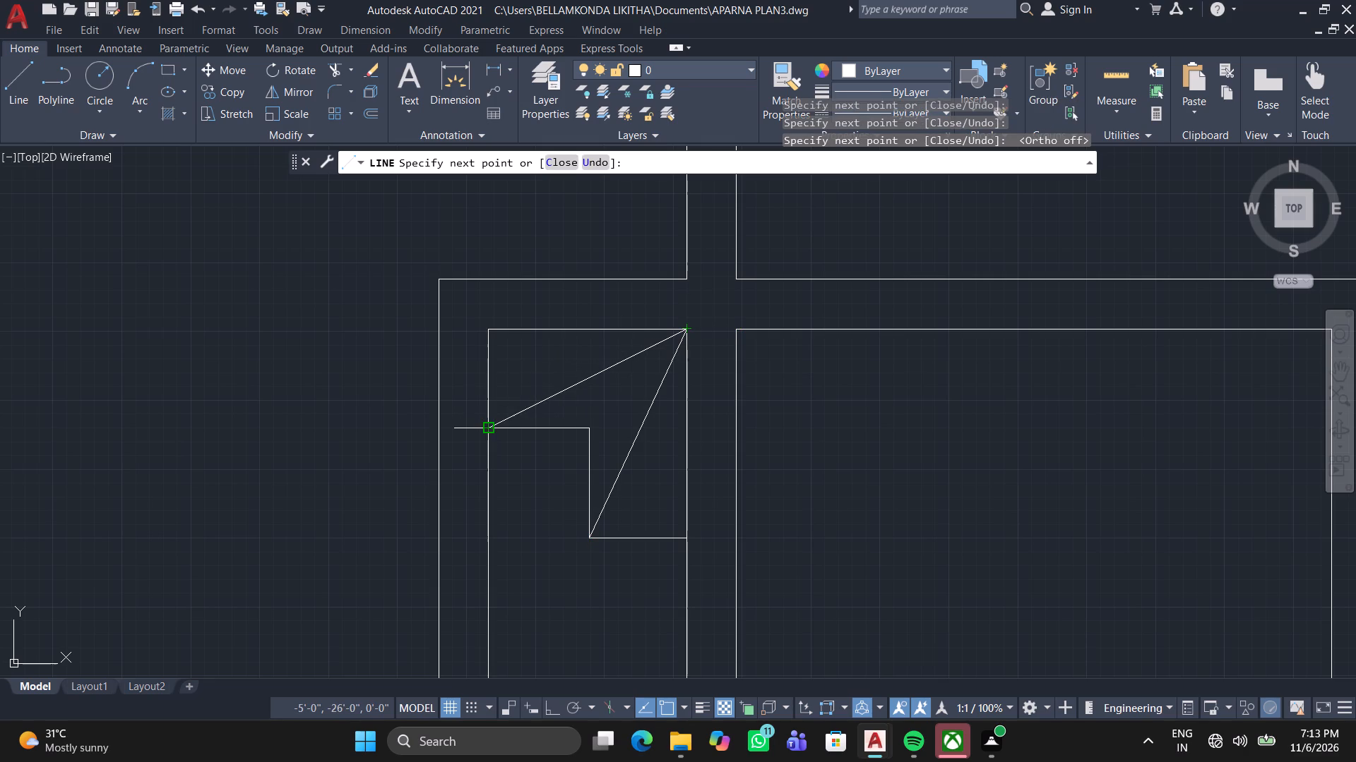
click(492, 427)
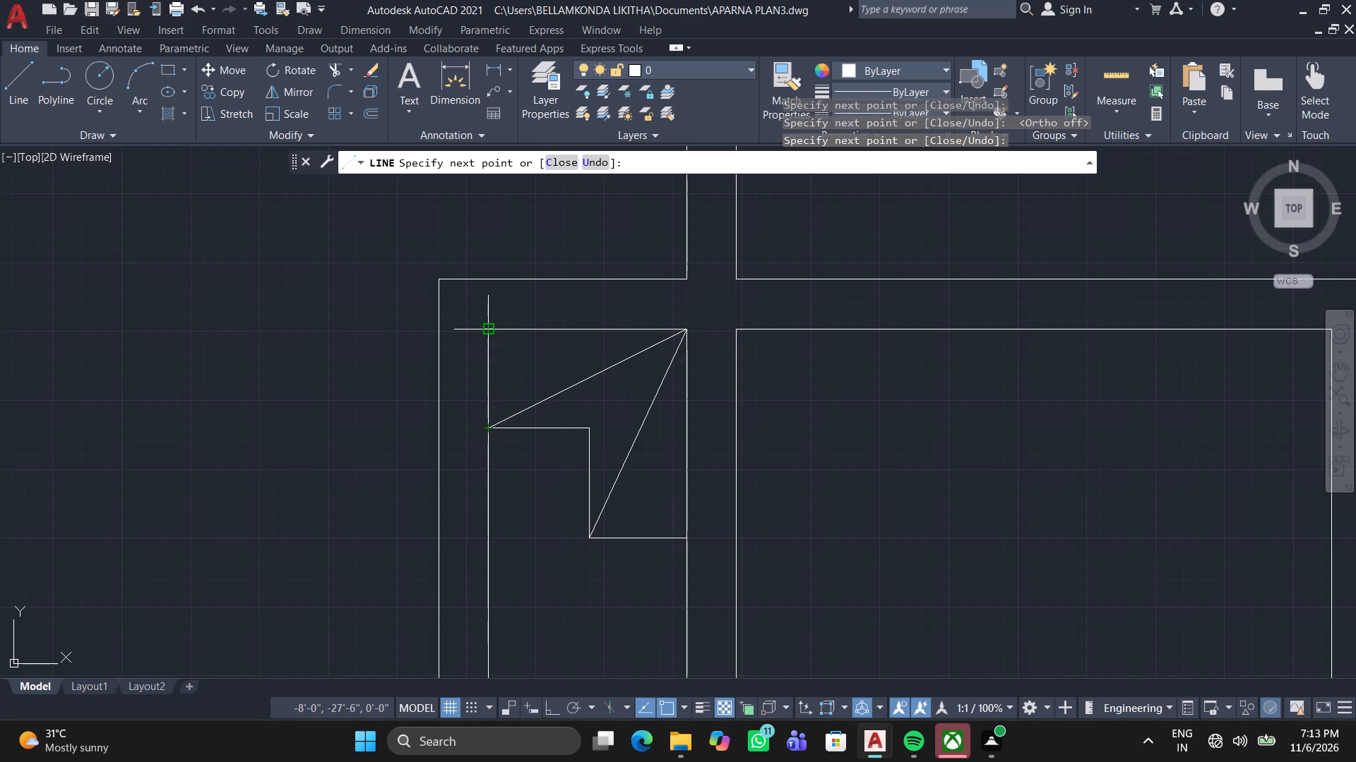
click(492, 327)
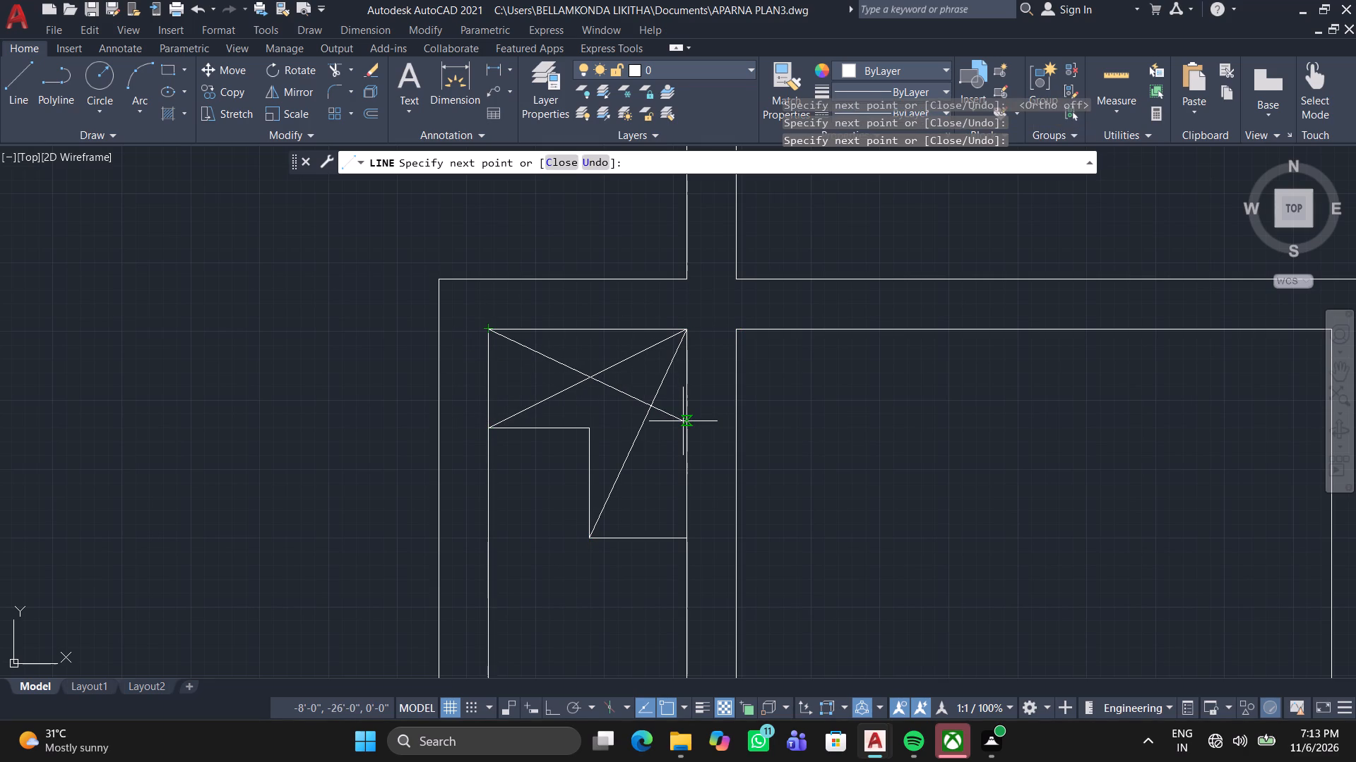
click(588, 430)
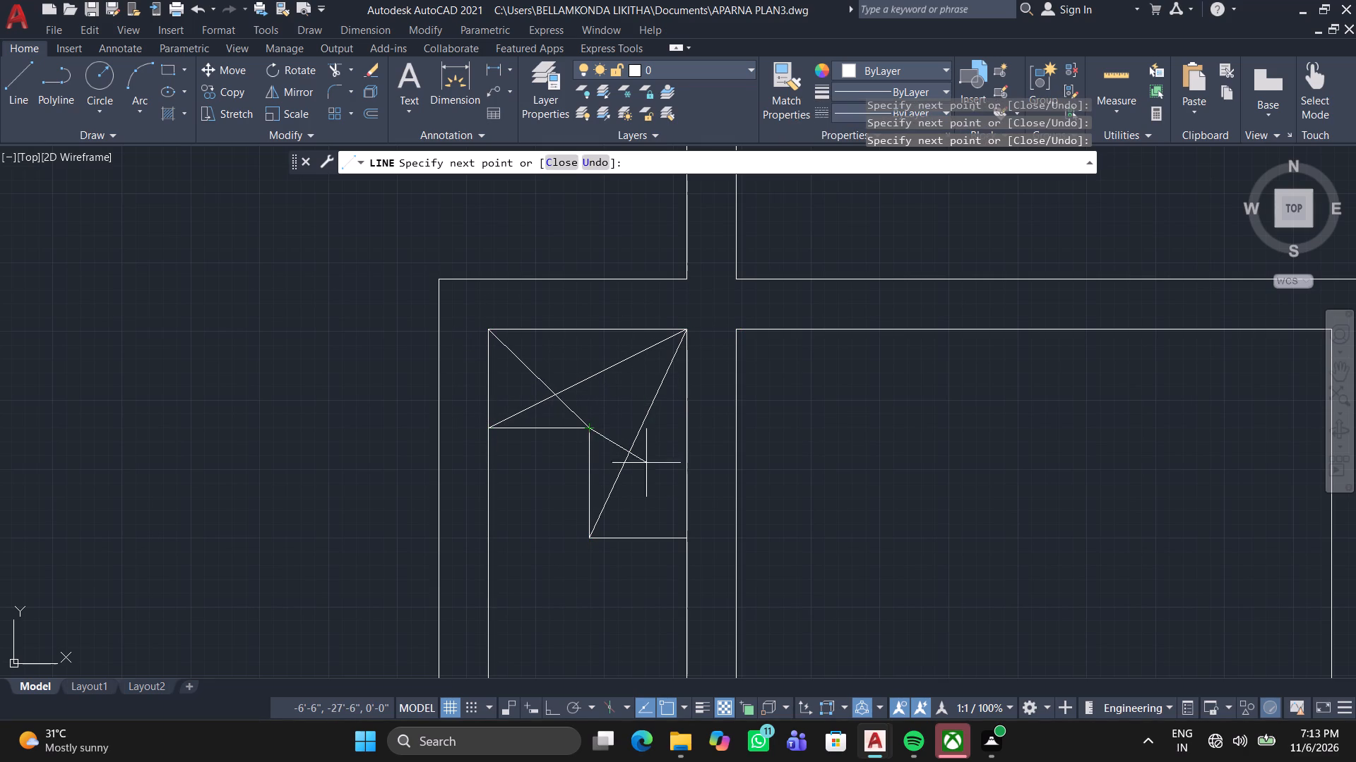
click(684, 539)
key(space)
Draw a vertical rectangle about 1' wide by 3' high near the lower end of the narrow side room.
scroll(651, 533, down, 1)
middle_drag(648, 540, 623, 346)
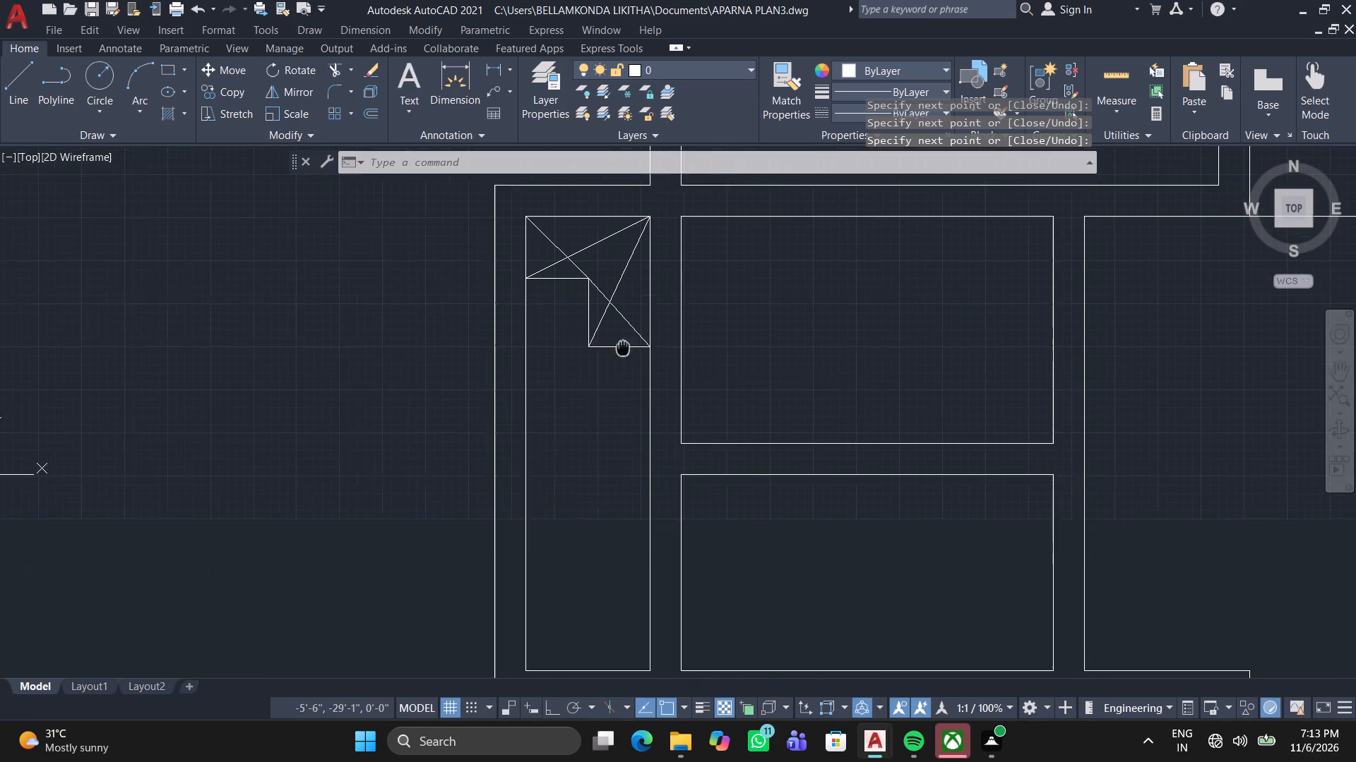
middle_drag(623, 346, 621, 342)
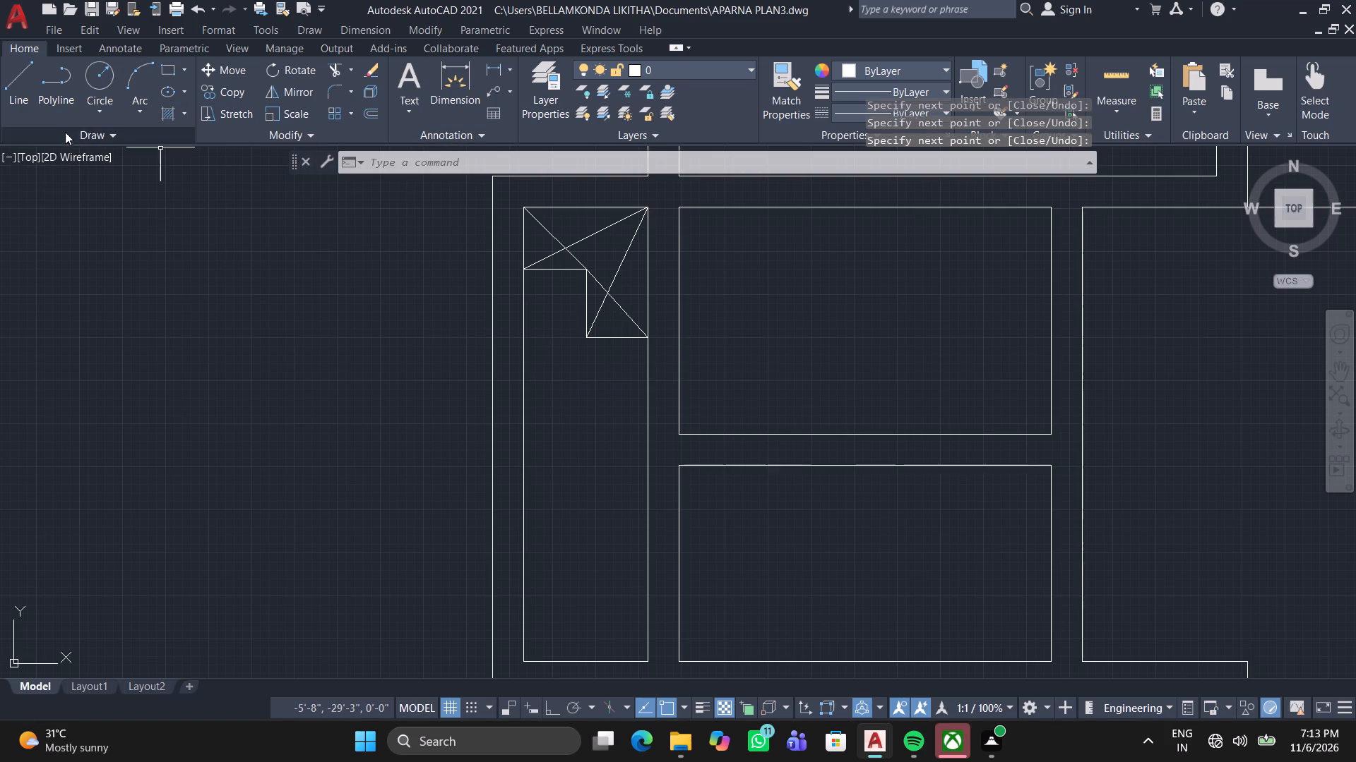
click(18, 112)
scroll(646, 390, up, 1)
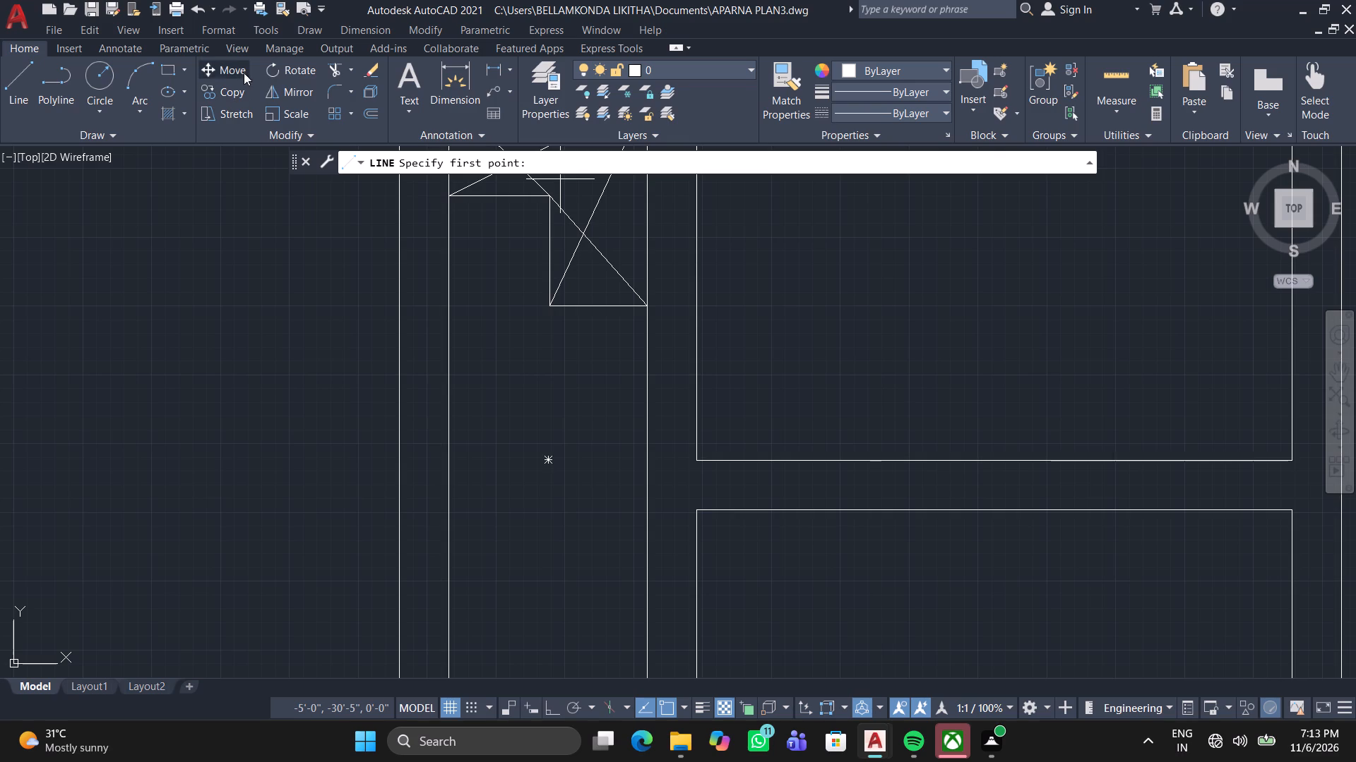
click(165, 76)
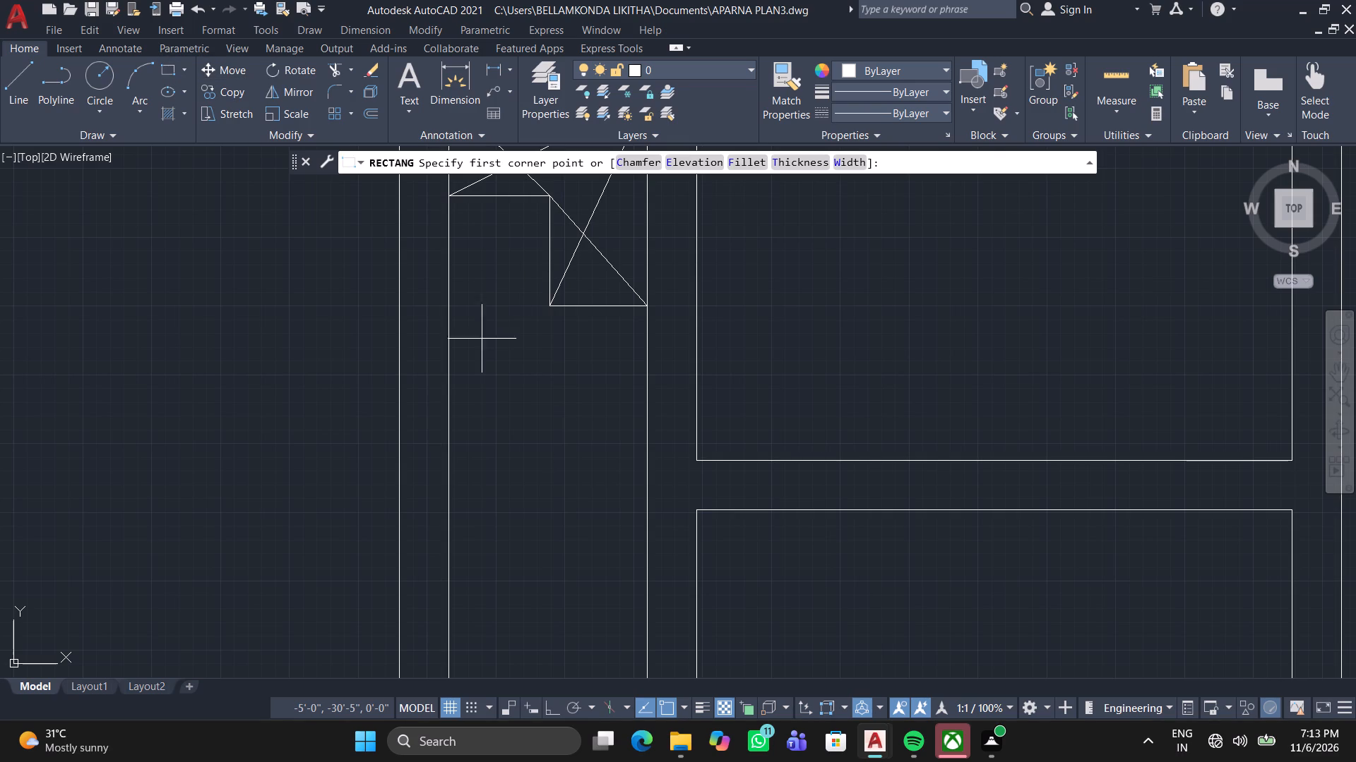
middle_drag(578, 396, 571, 317)
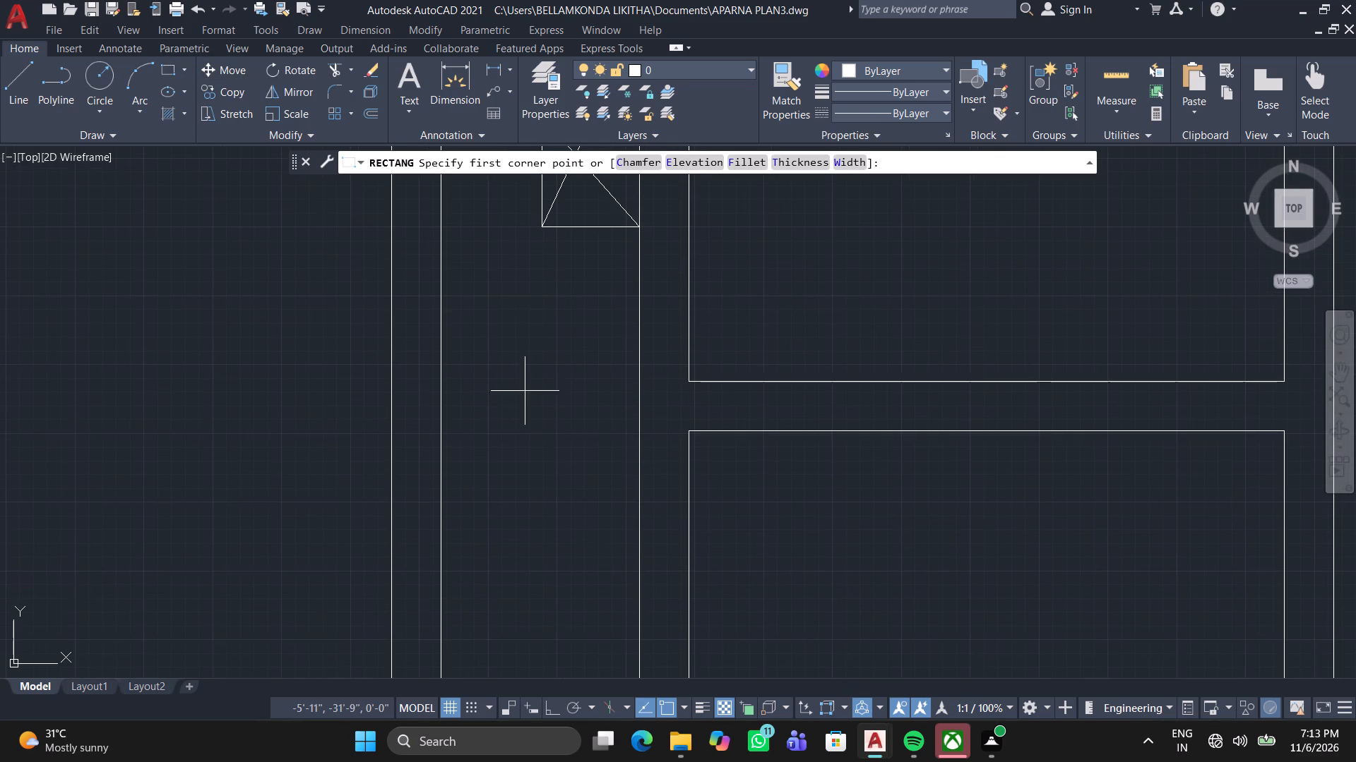
scroll(486, 311, down, 1)
middle_drag(486, 311, 488, 254)
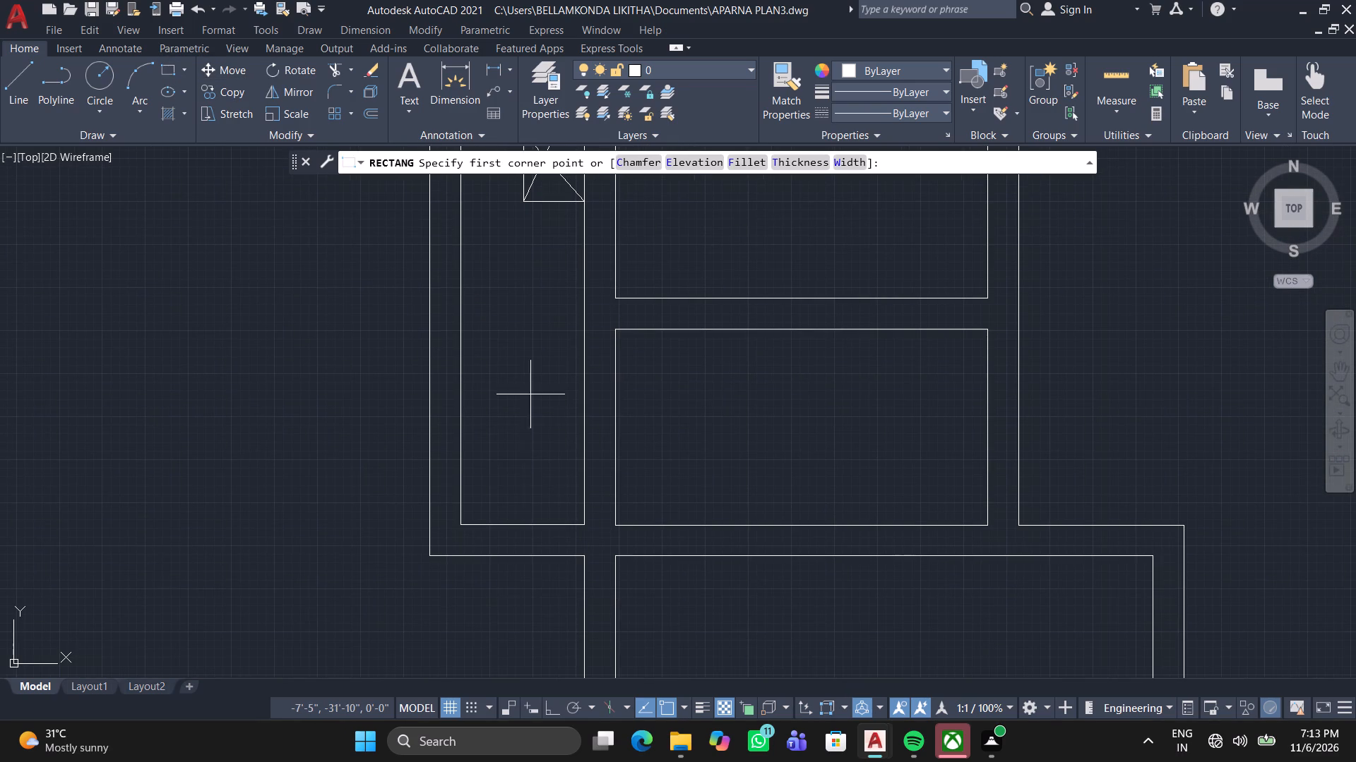
click(490, 507)
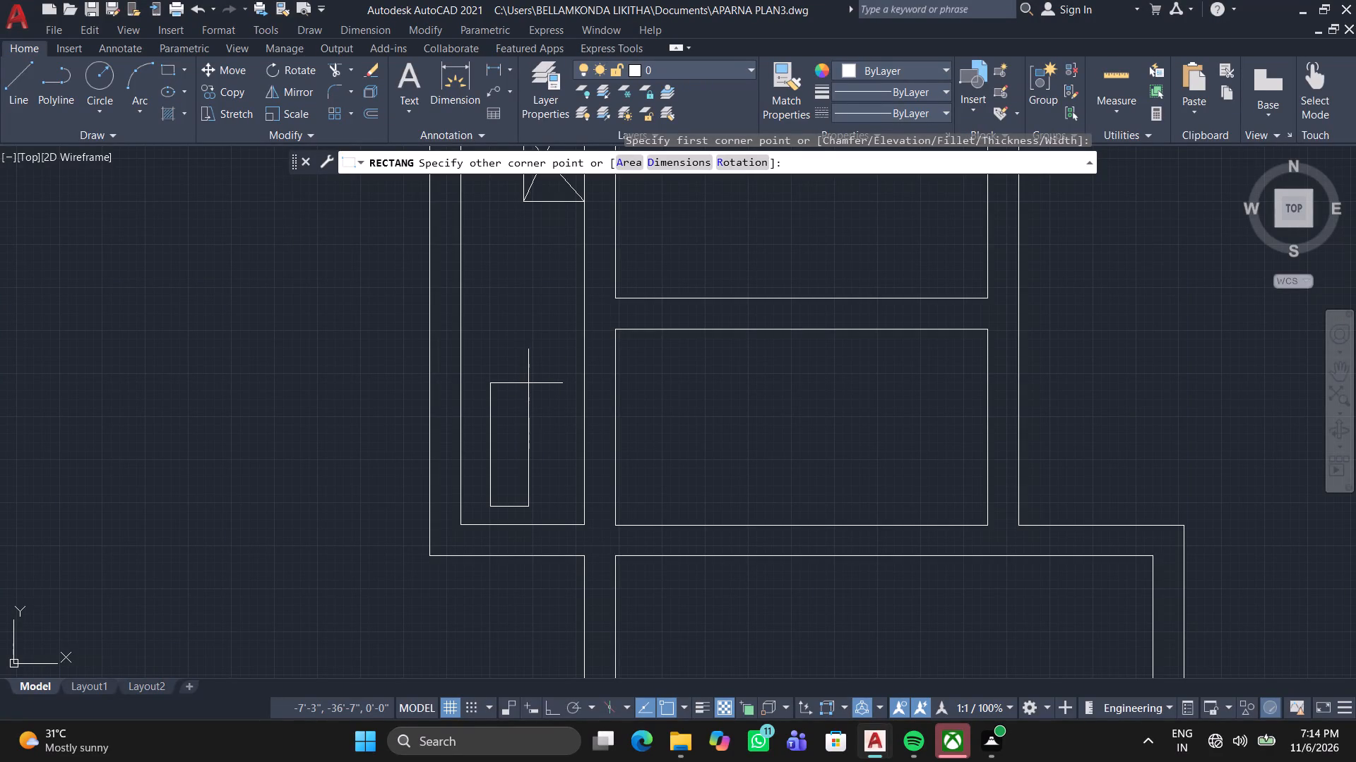
click(531, 383)
Copy the rectangle straight up by about 3'-6" inside the narrow side room, with ortho on.
click(551, 441)
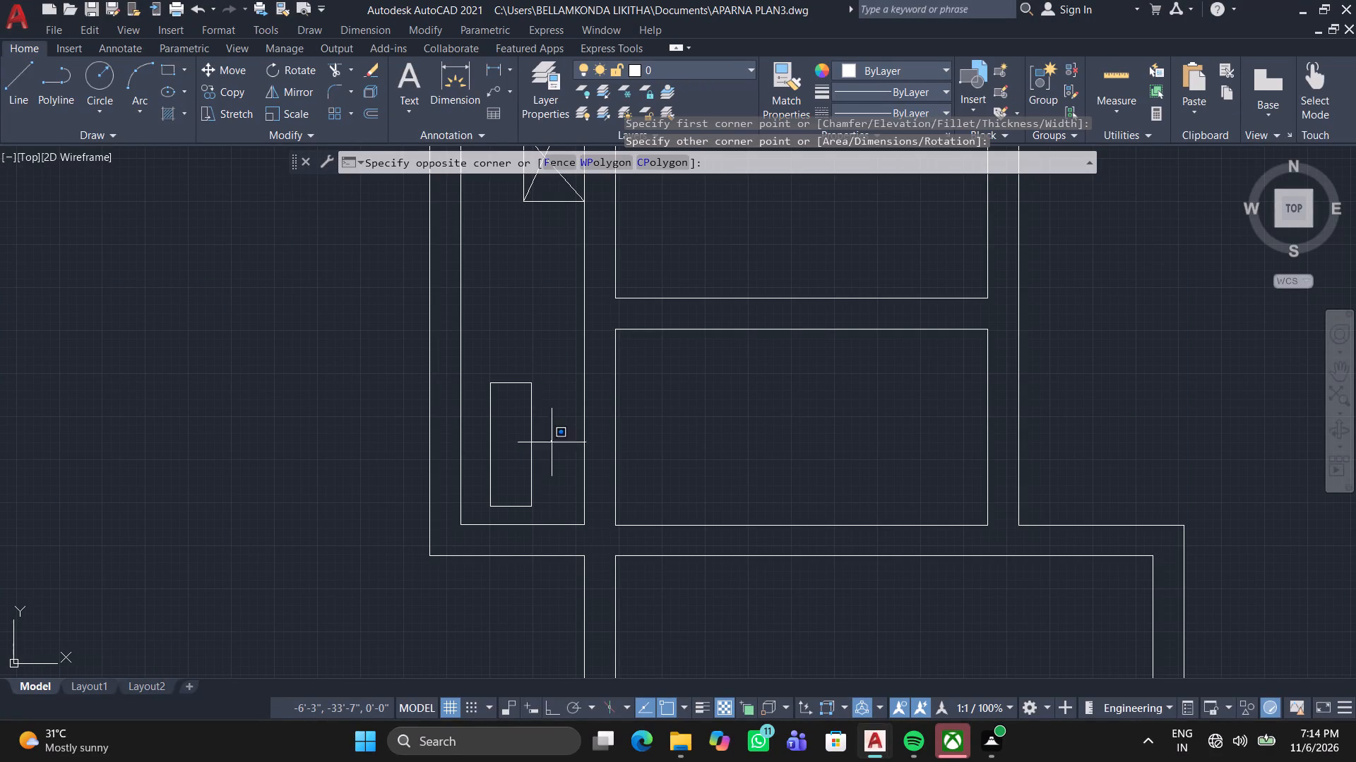
click(514, 429)
right_click(552, 412)
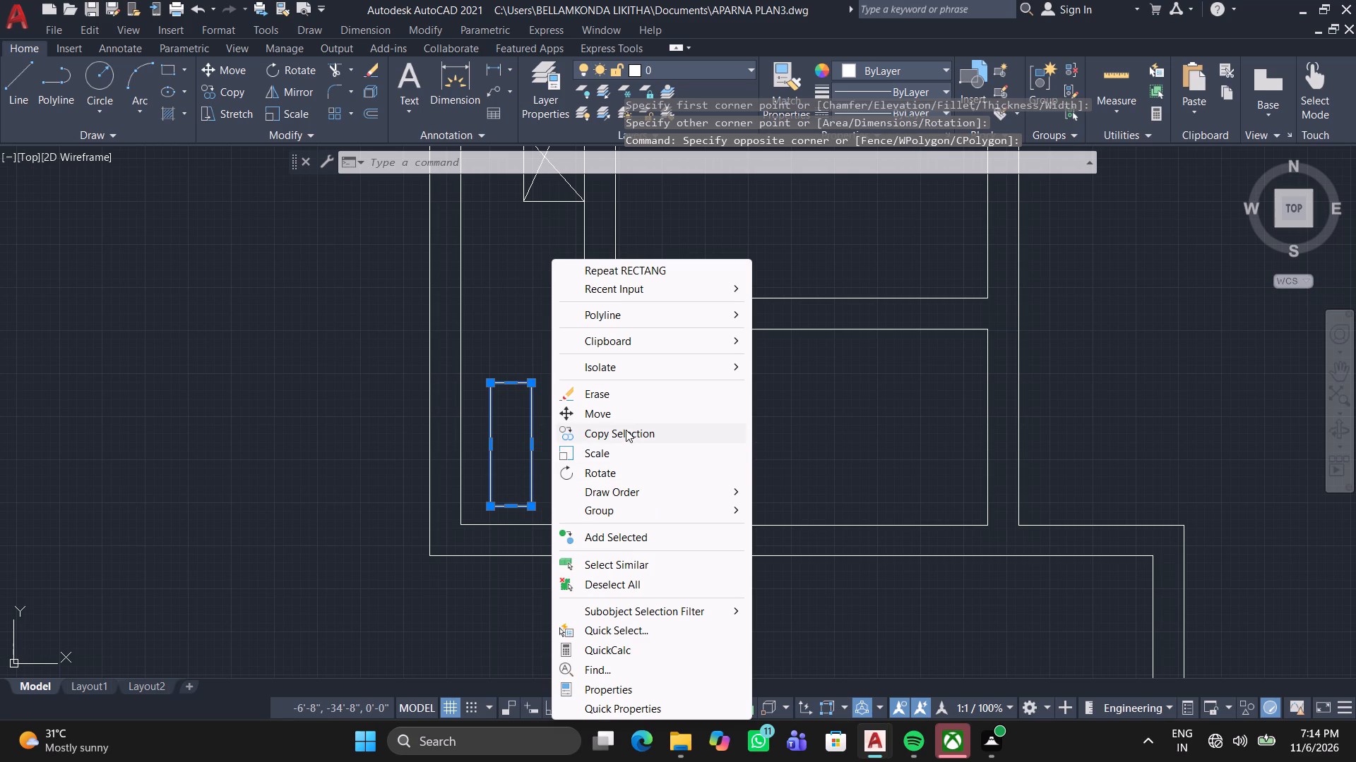
click(626, 430)
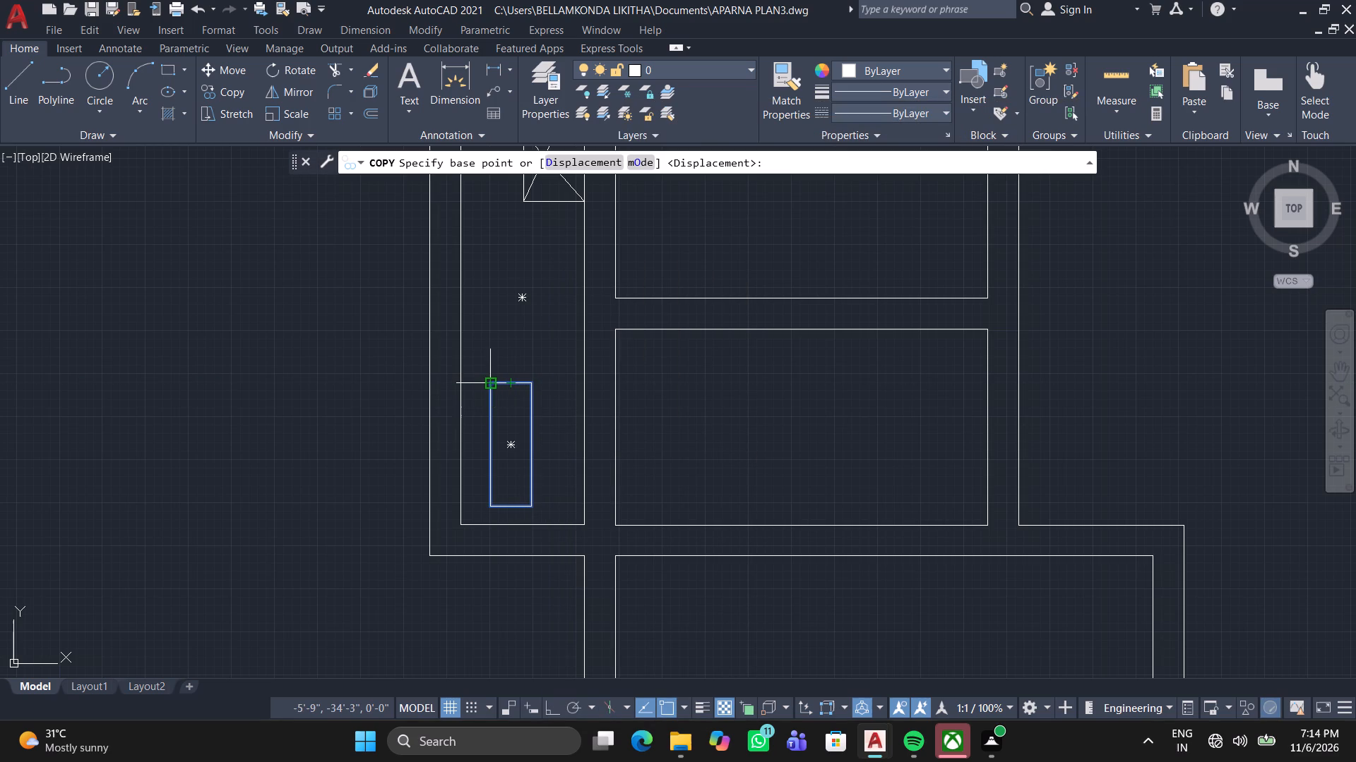
click(487, 379)
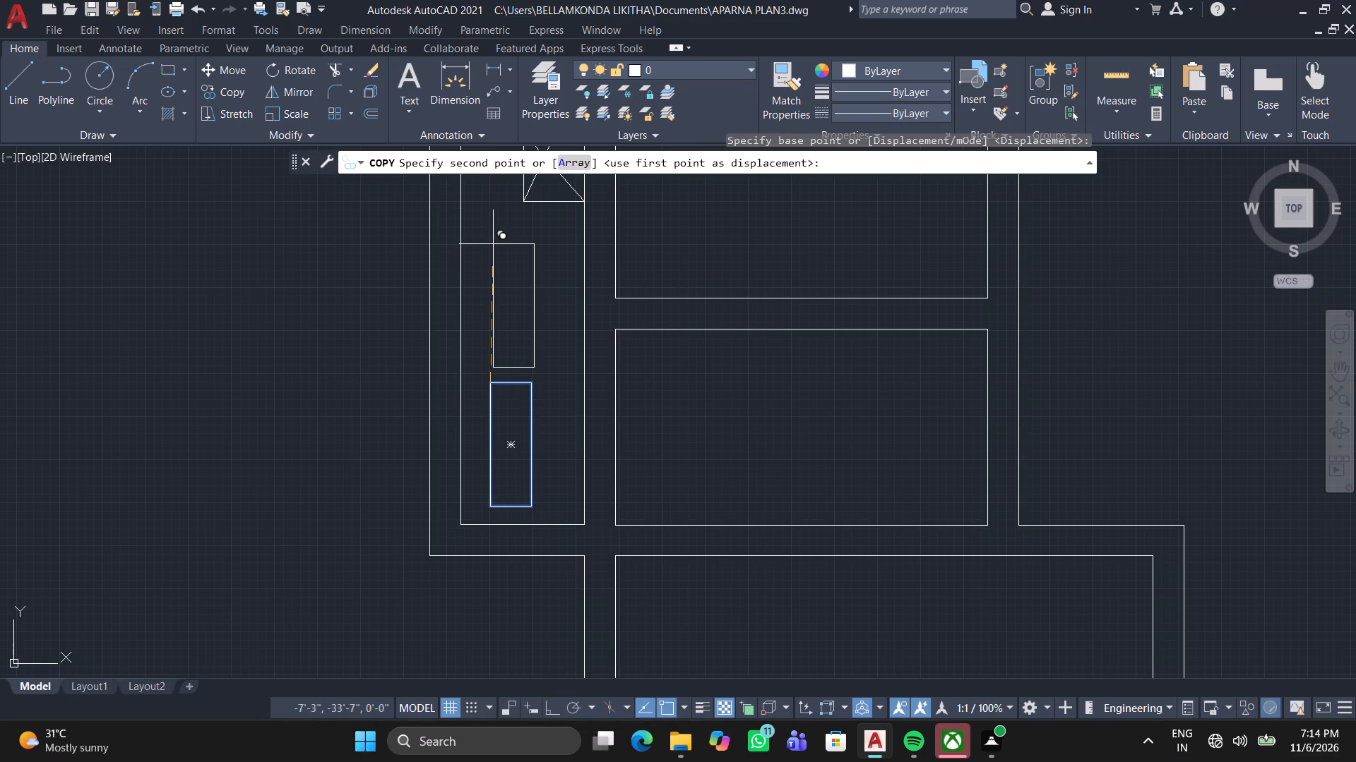
key(F8)
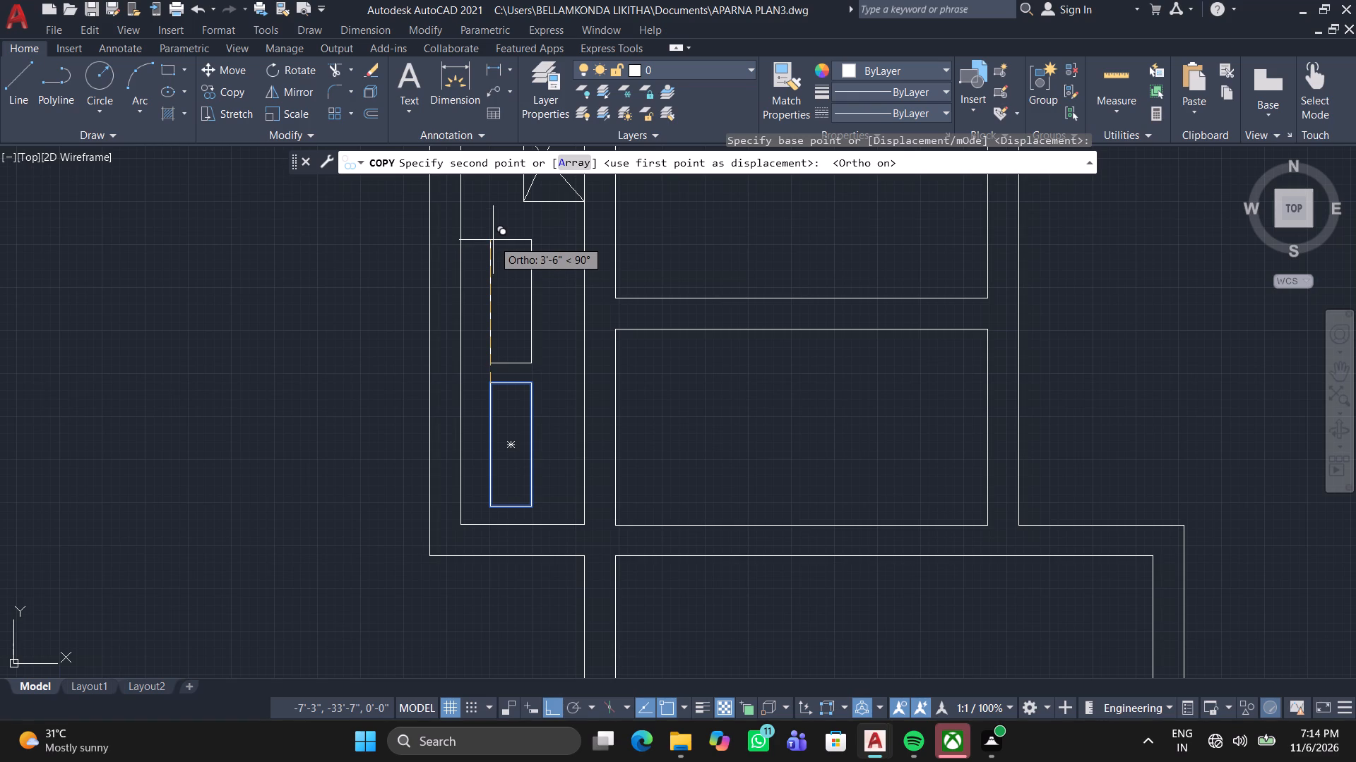
click(493, 240)
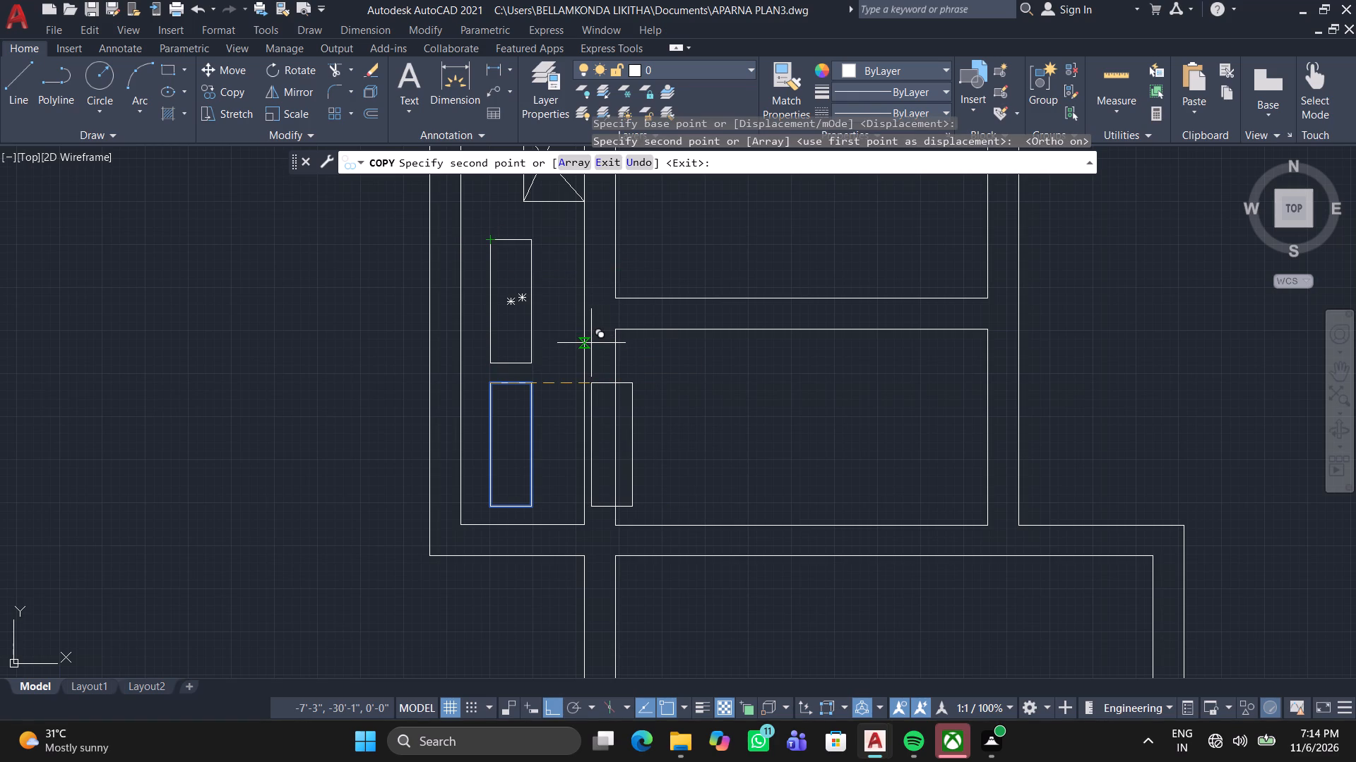
key(space)
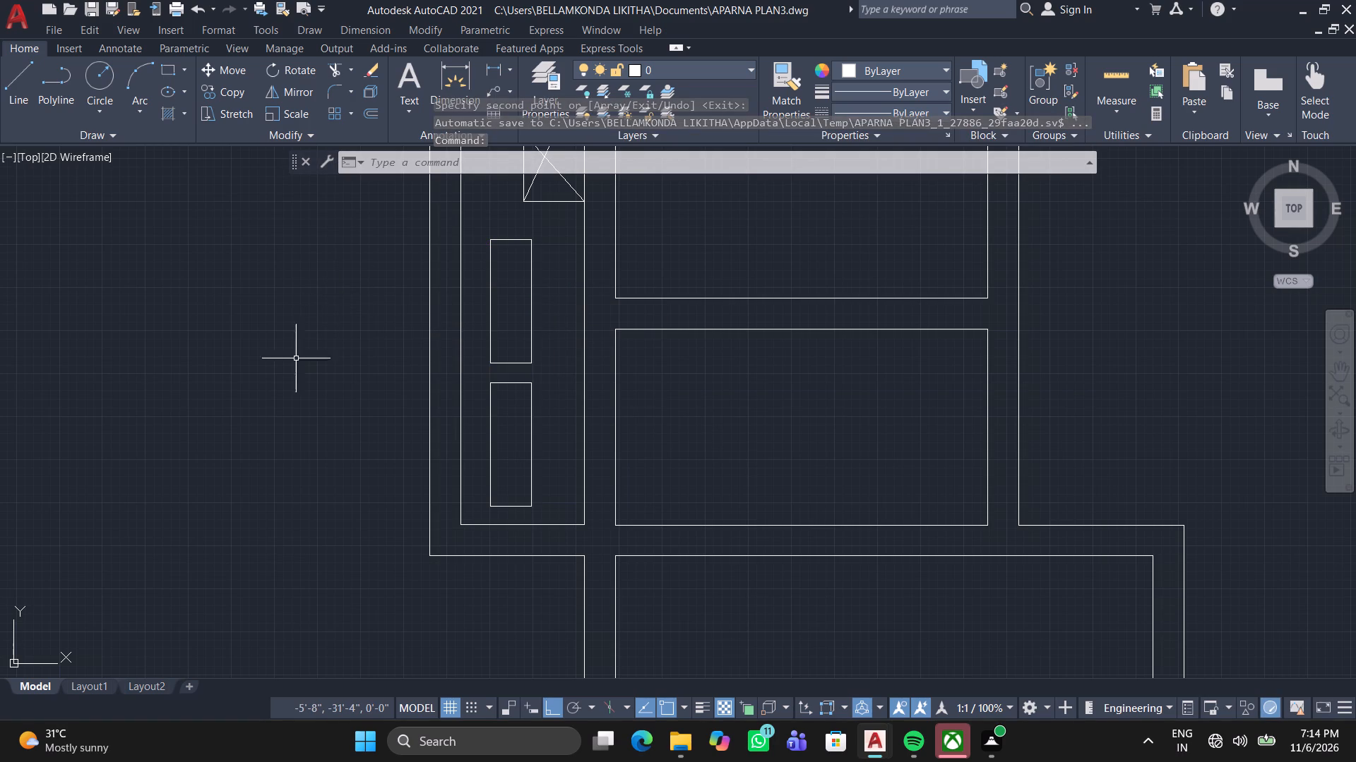
Draw two short division lines across the narrow side room's outer wall, one level with the L-shaped area's step and one beside the lower rectangle.
click(20, 71)
middle_drag(302, 329, 292, 463)
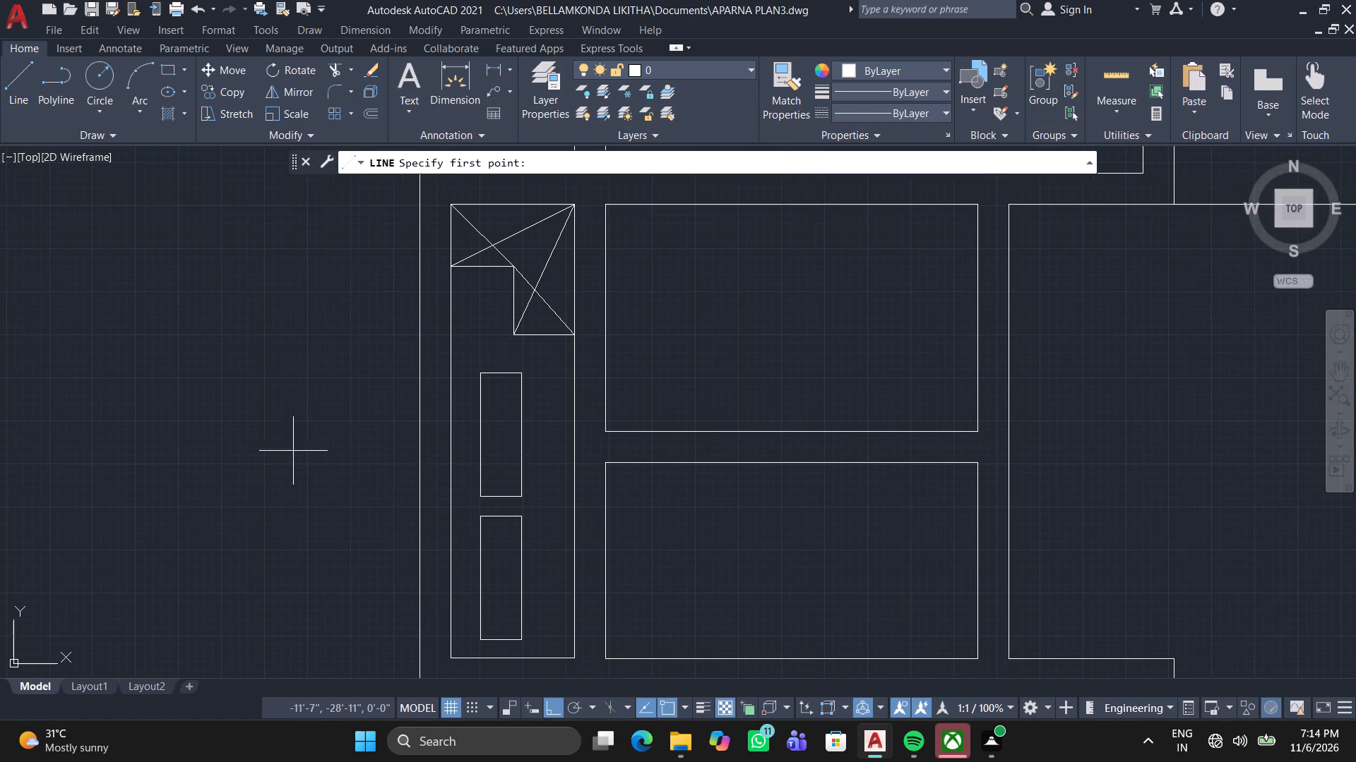
middle_drag(377, 300, 378, 334)
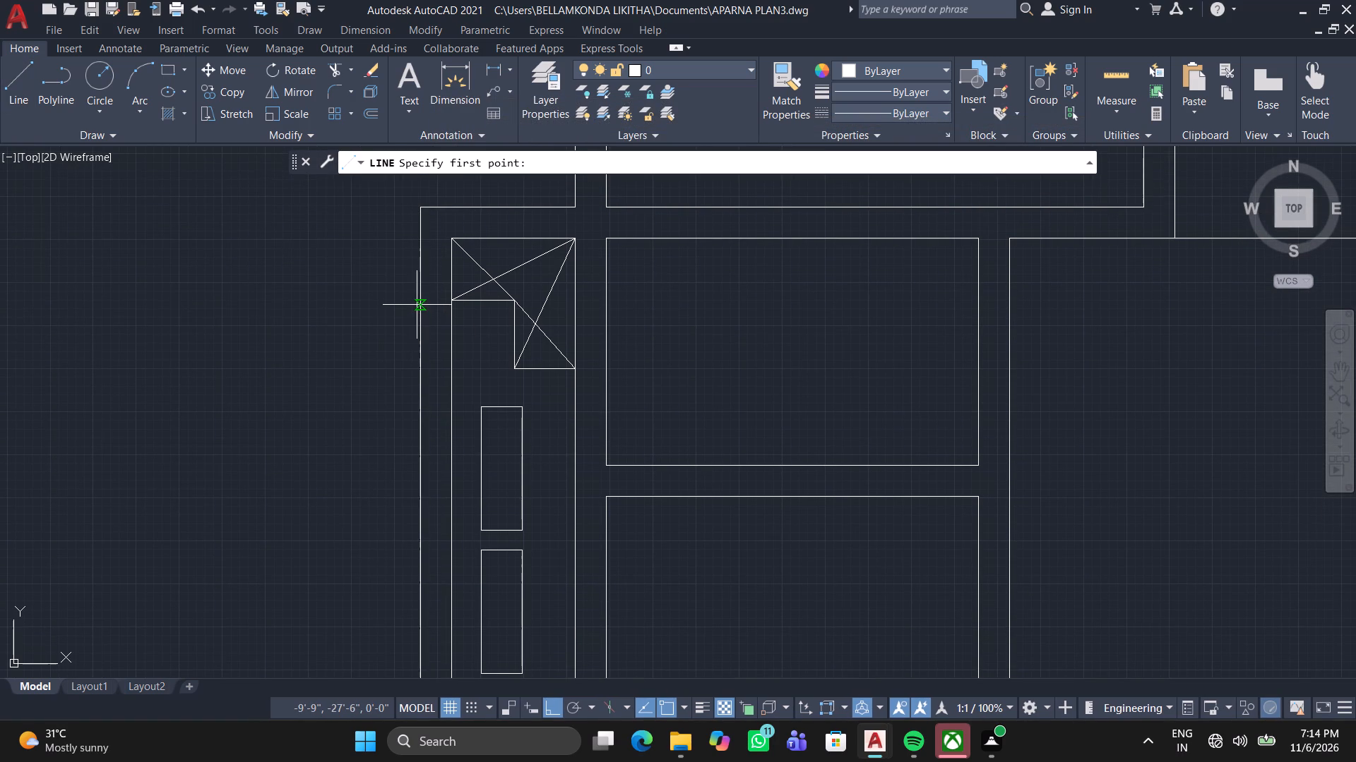
scroll(417, 306, up, 1)
click(419, 301)
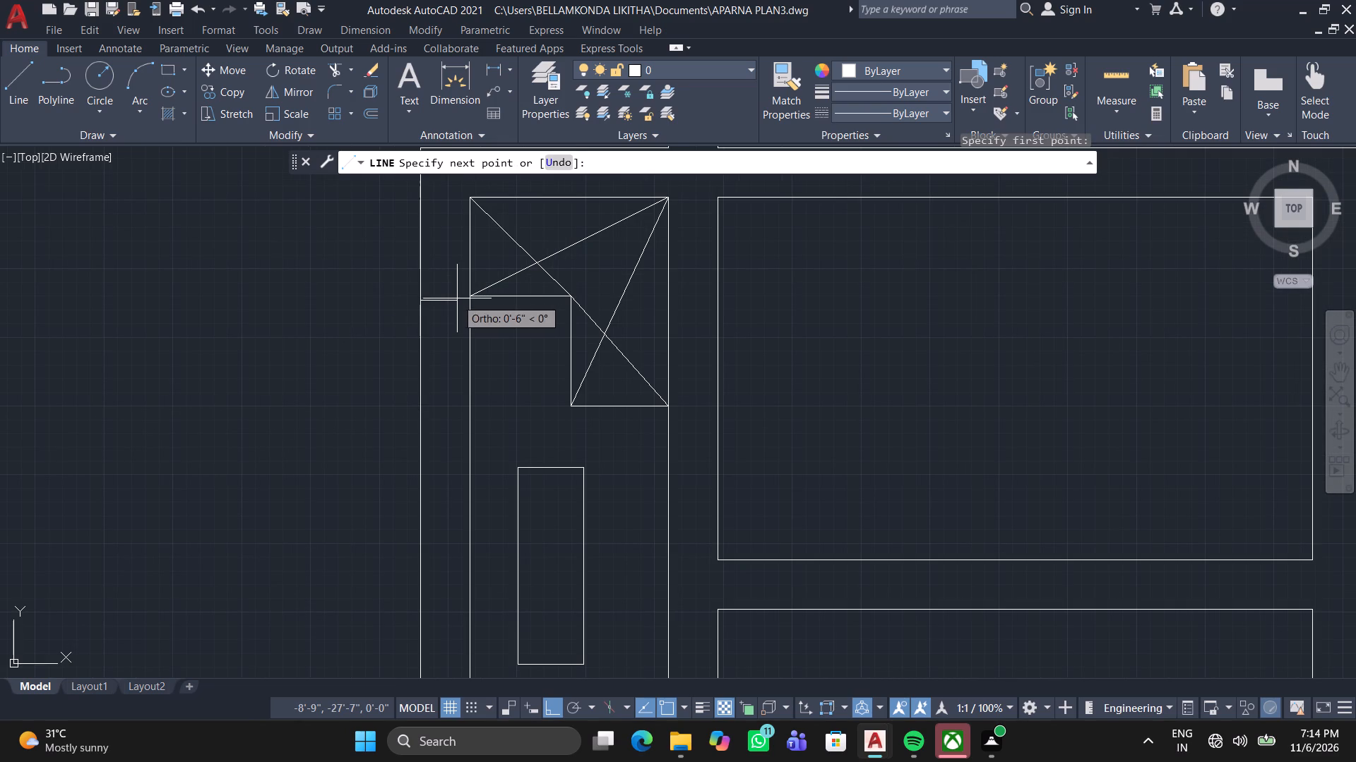
click(470, 298)
scroll(462, 467, down, 1)
middle_drag(437, 415, 424, 382)
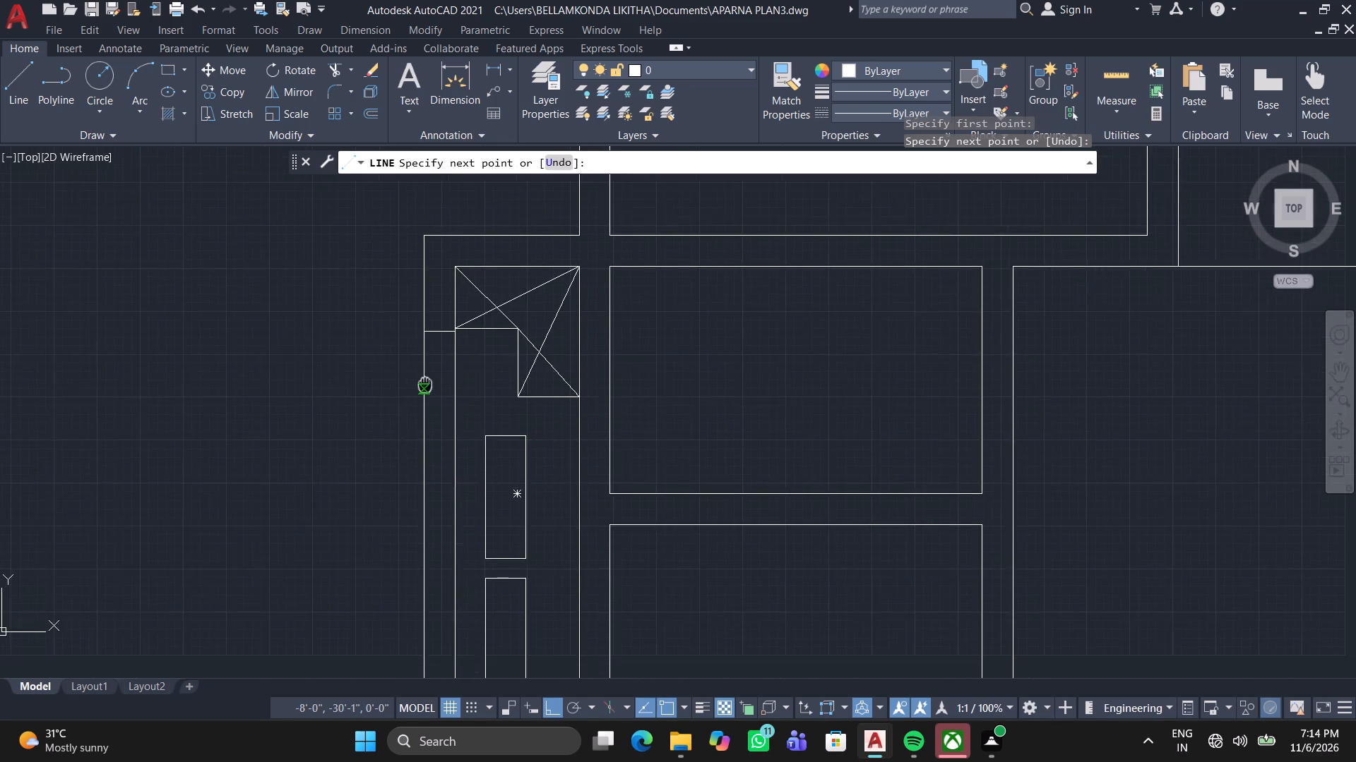
middle_drag(424, 382, 417, 172)
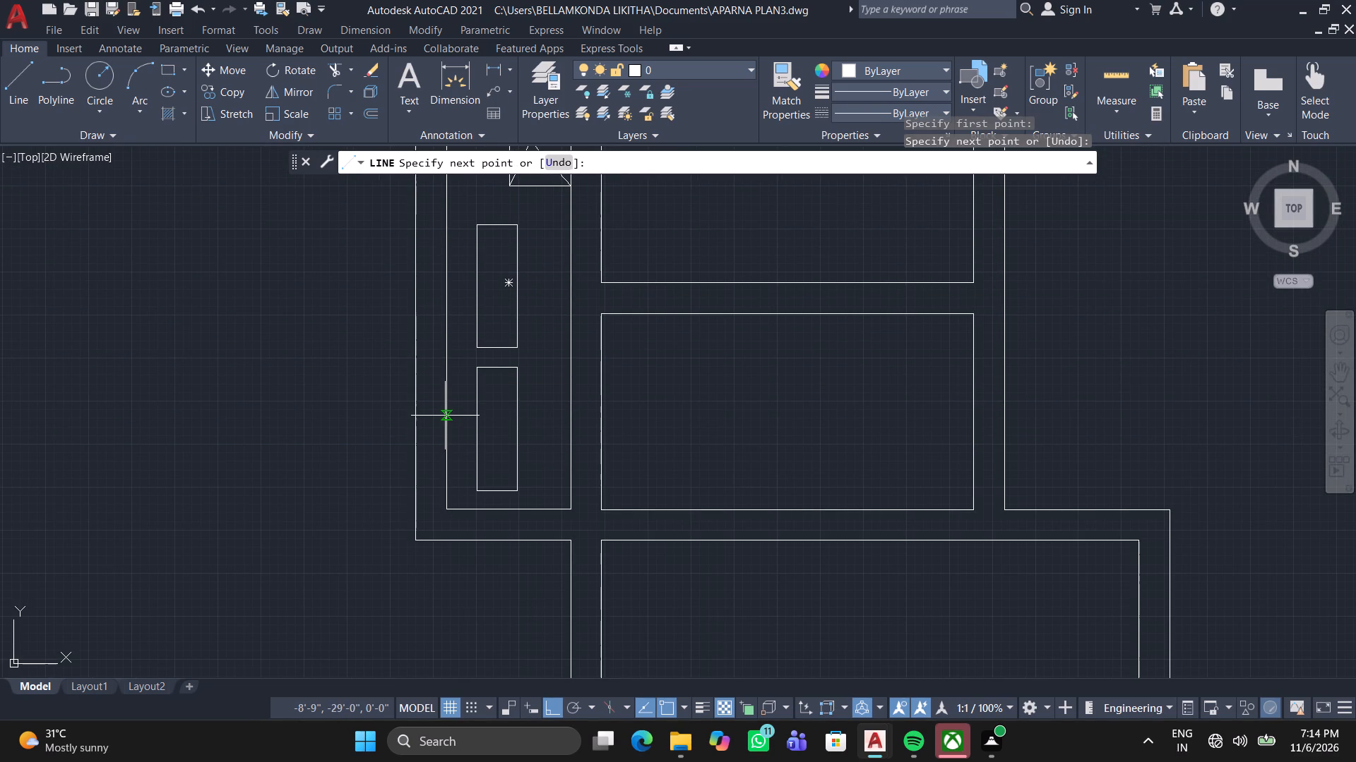
click(446, 425)
click(420, 425)
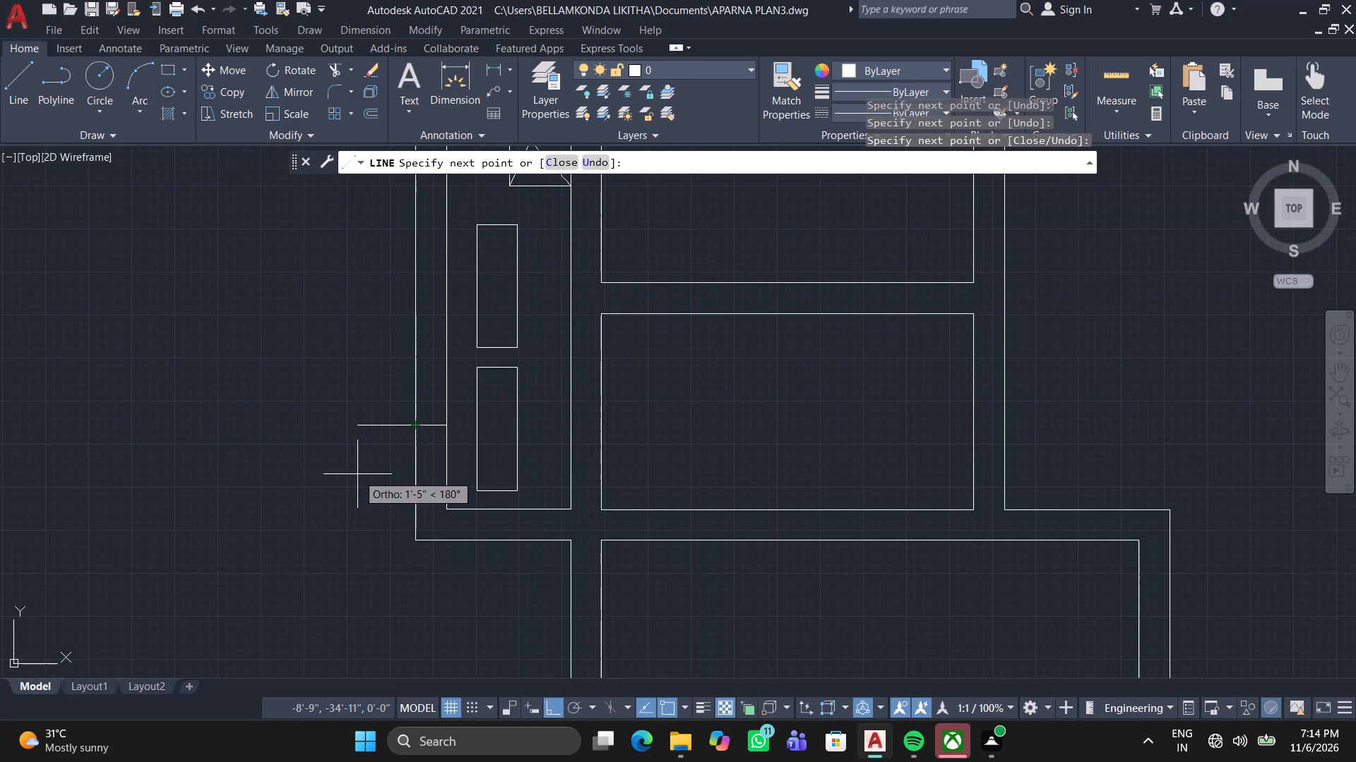
key(space)
Draw two jamb lines 4' apart across the wall between the lower small room and the larger room below it.
scroll(364, 454, down, 2)
middle_drag(362, 460, 357, 479)
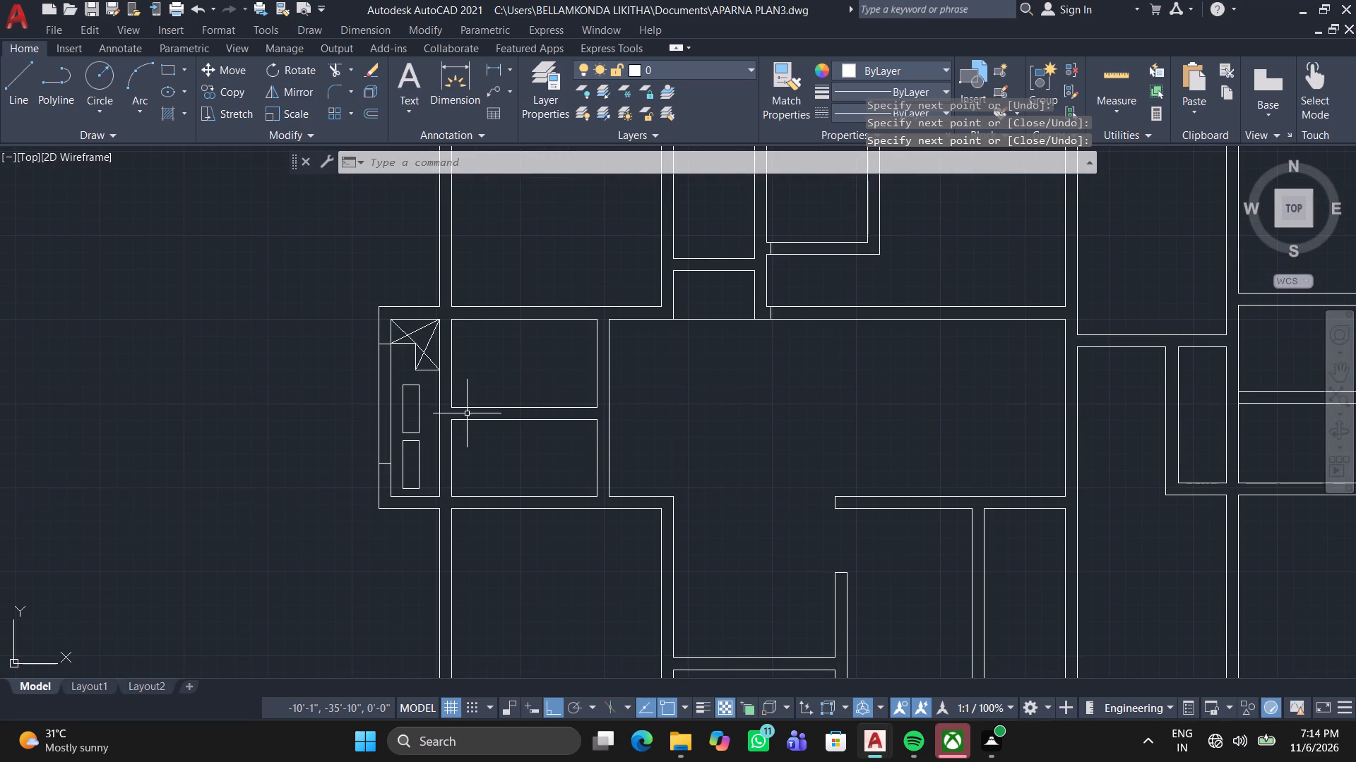
middle_drag(520, 418, 493, 354)
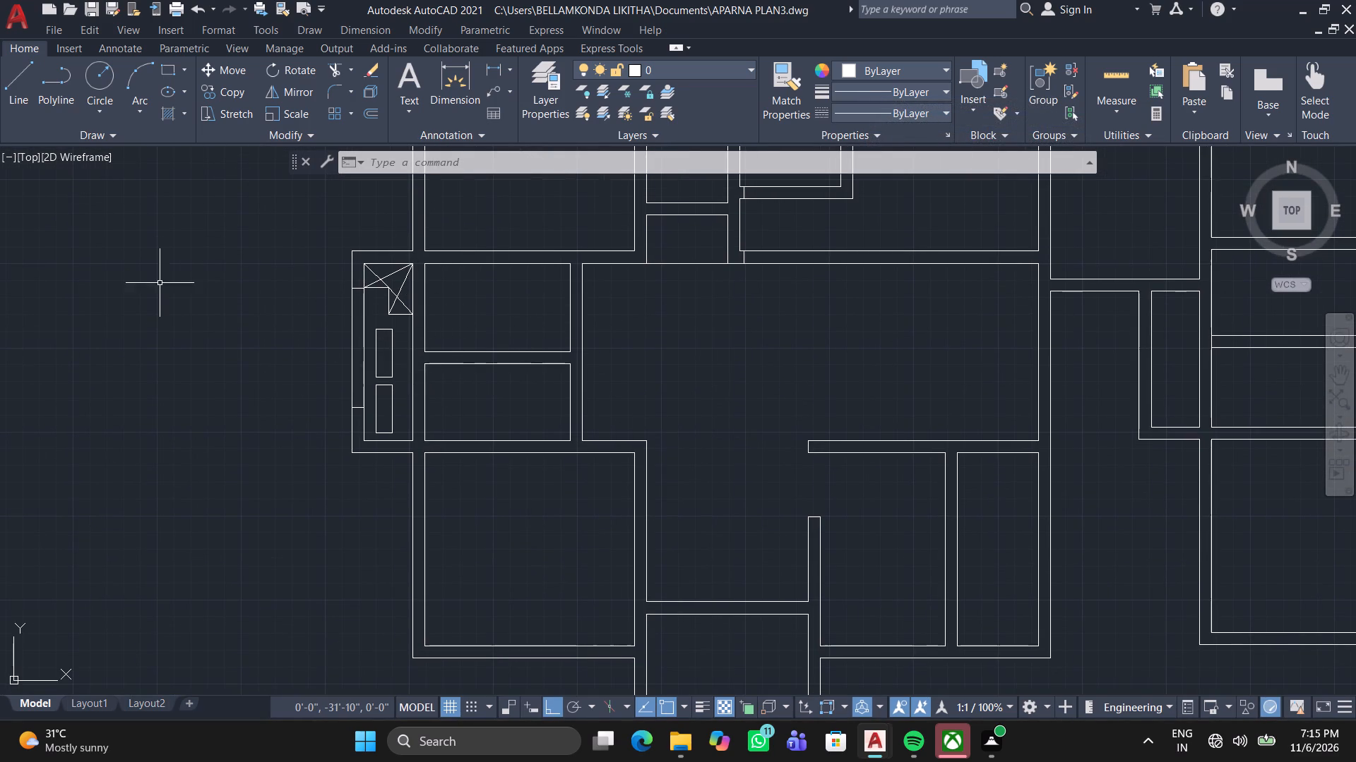
click(16, 92)
scroll(483, 483, up, 3)
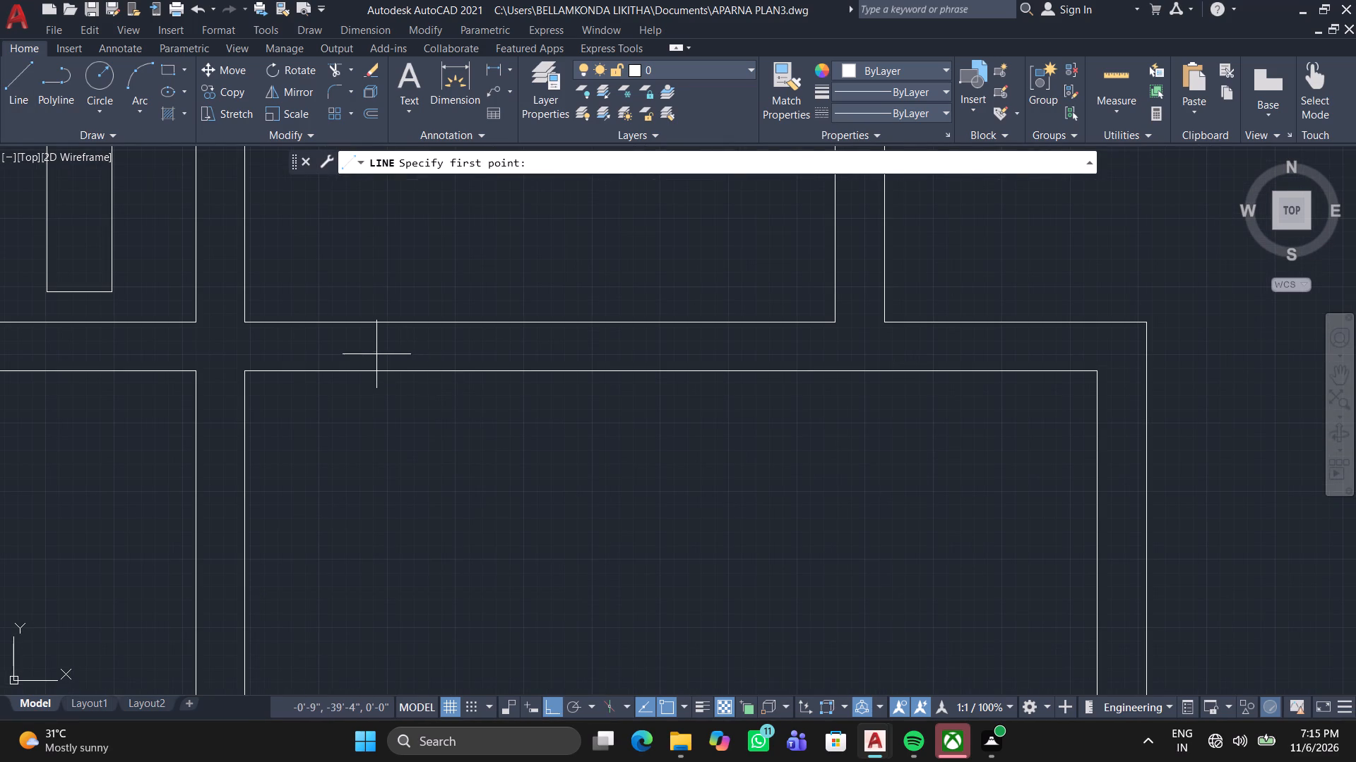
click(376, 371)
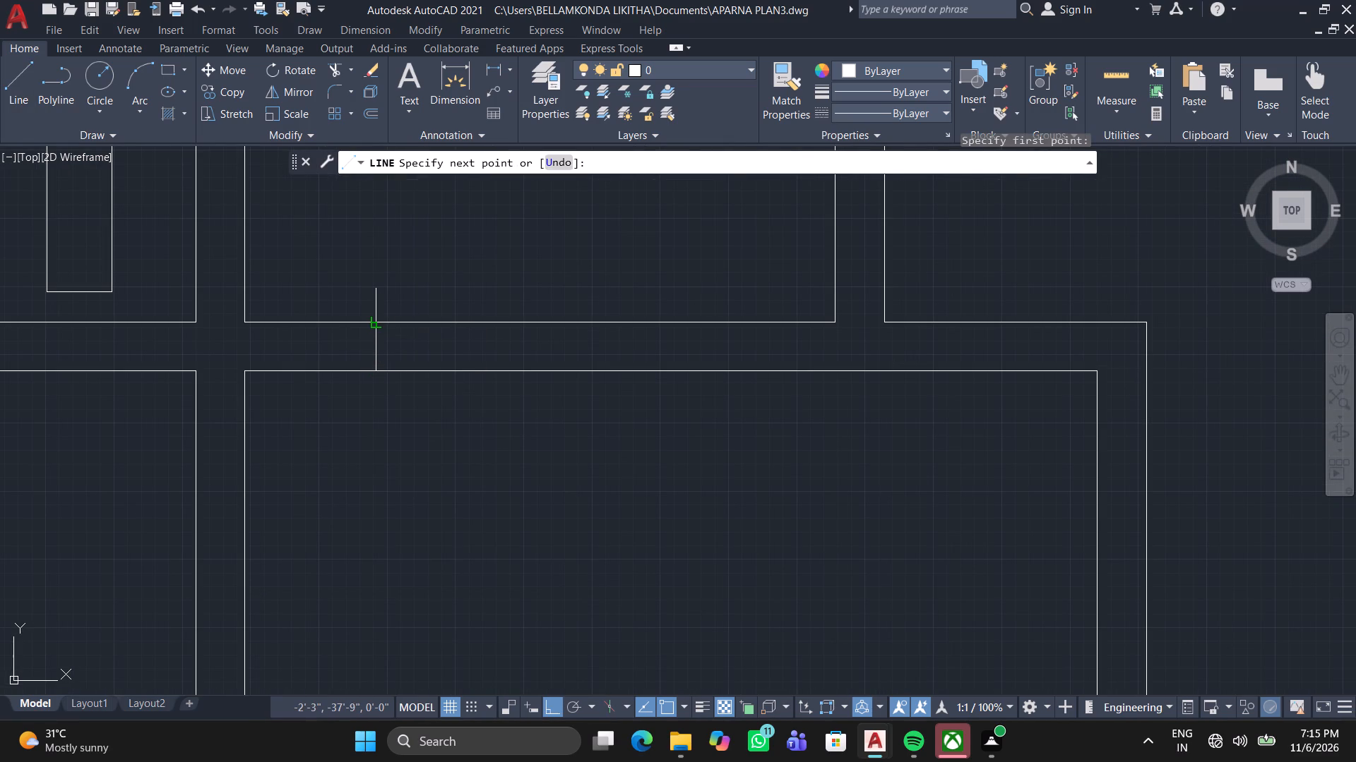
click(375, 318)
key(4)
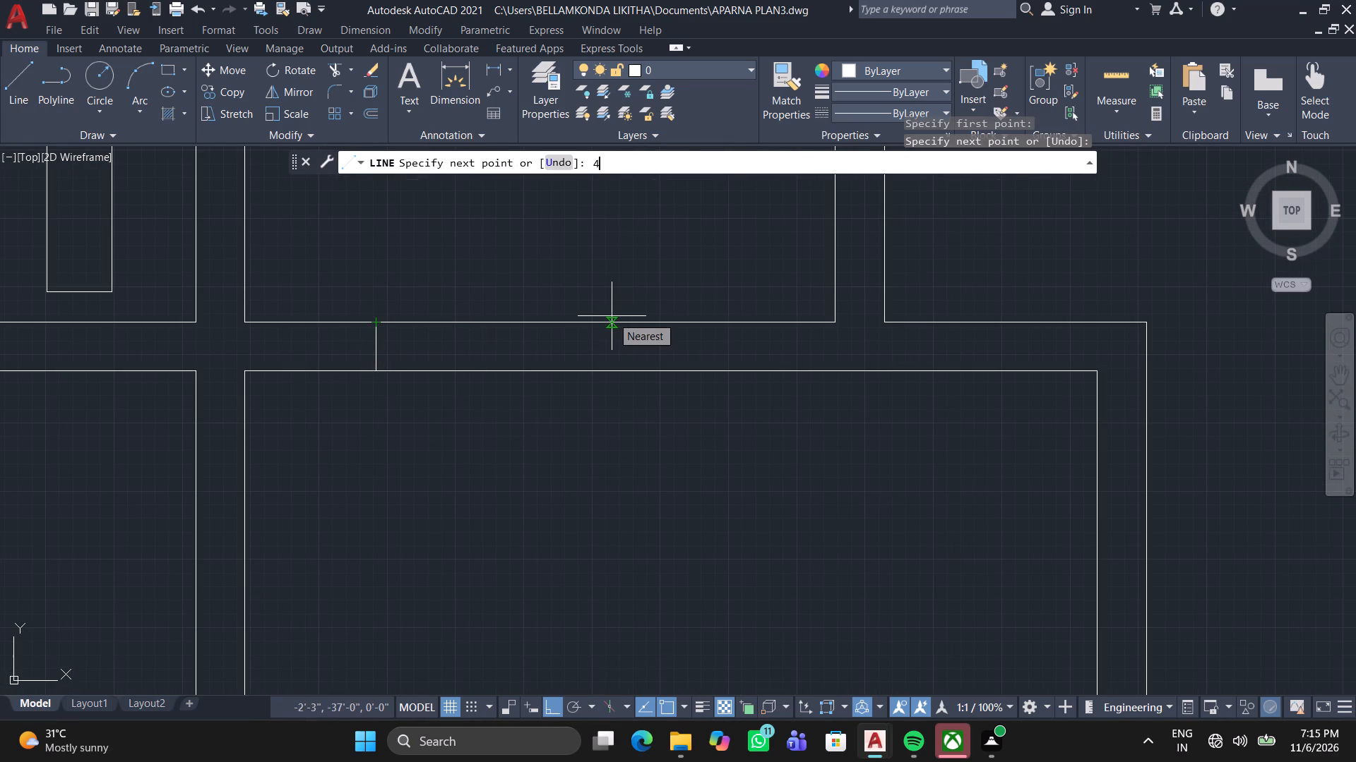
key(apostrophe)
key(Return)
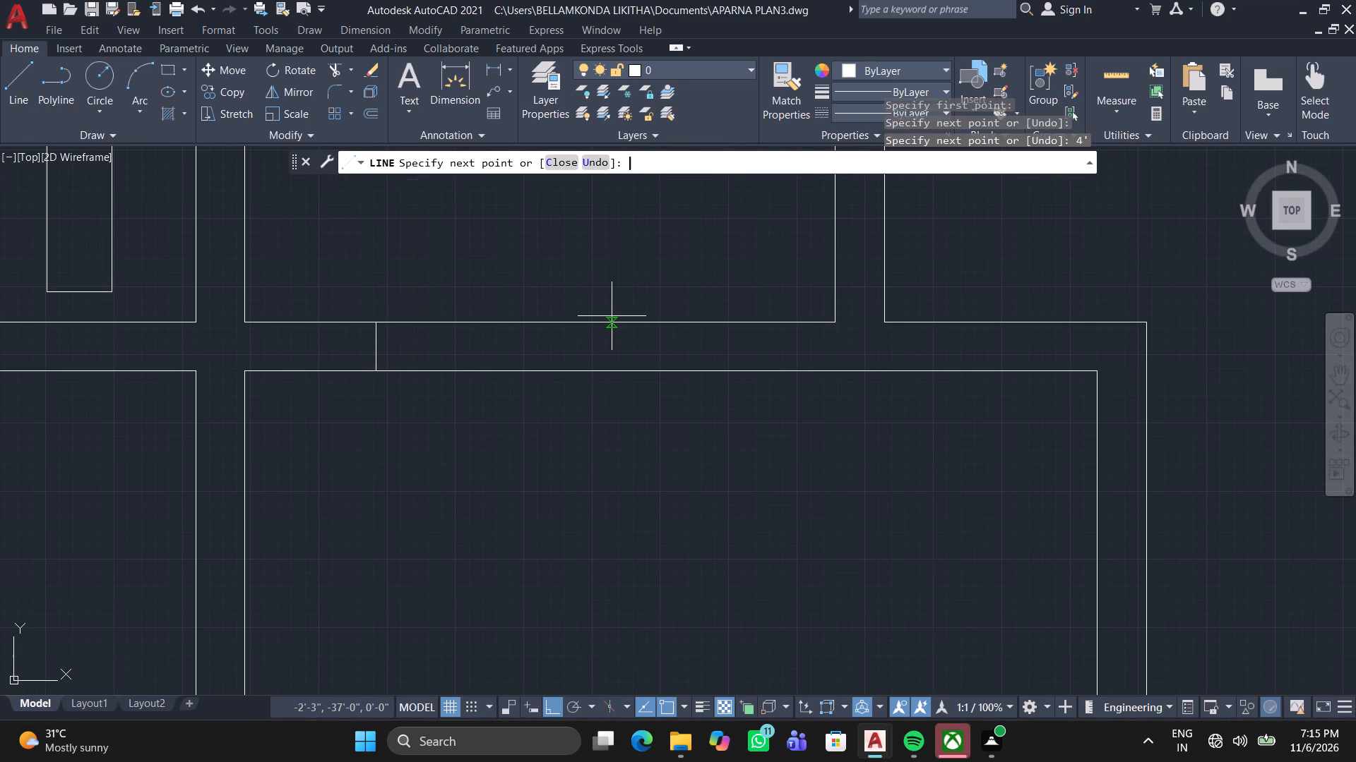
click(634, 373)
key(space)
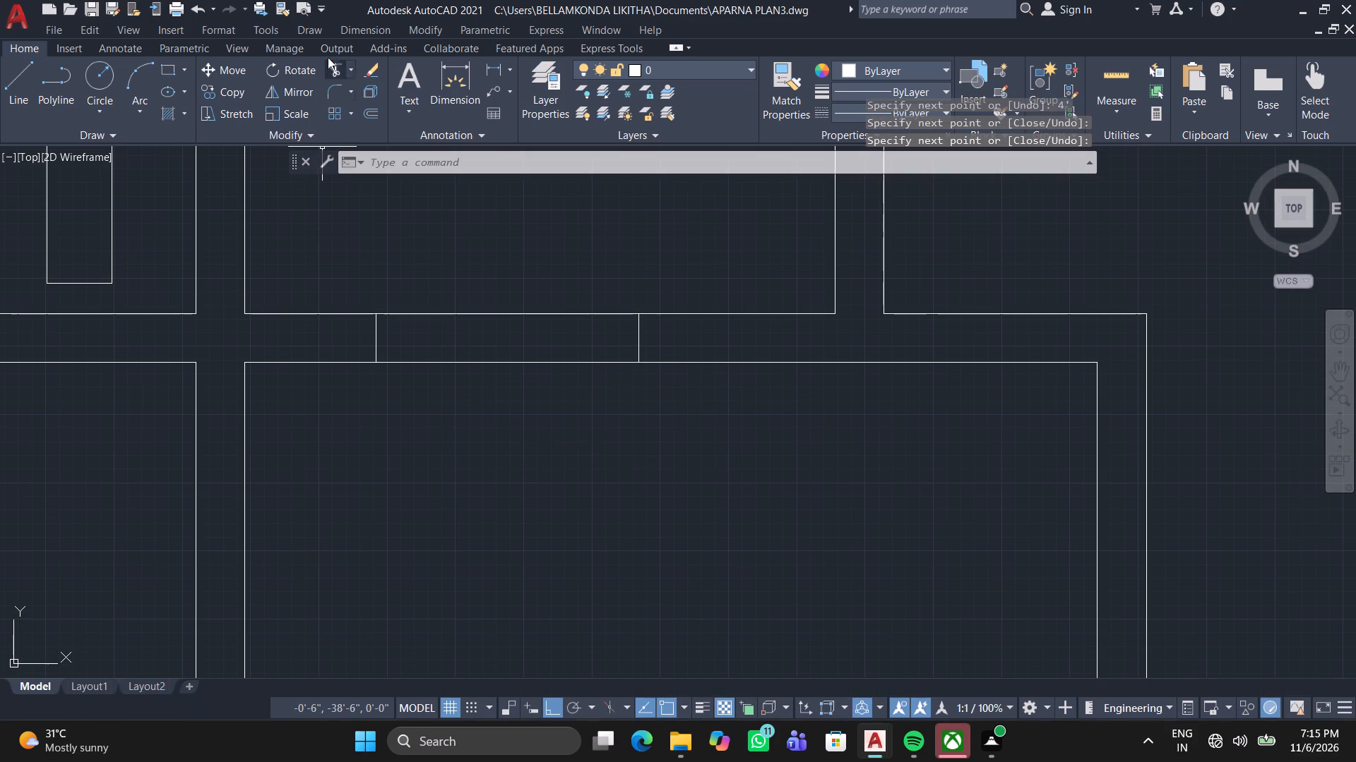
Trim both wall lines between the 4' jambs to open the lower small room to the room below.
click(332, 69)
drag(540, 416, 534, 389)
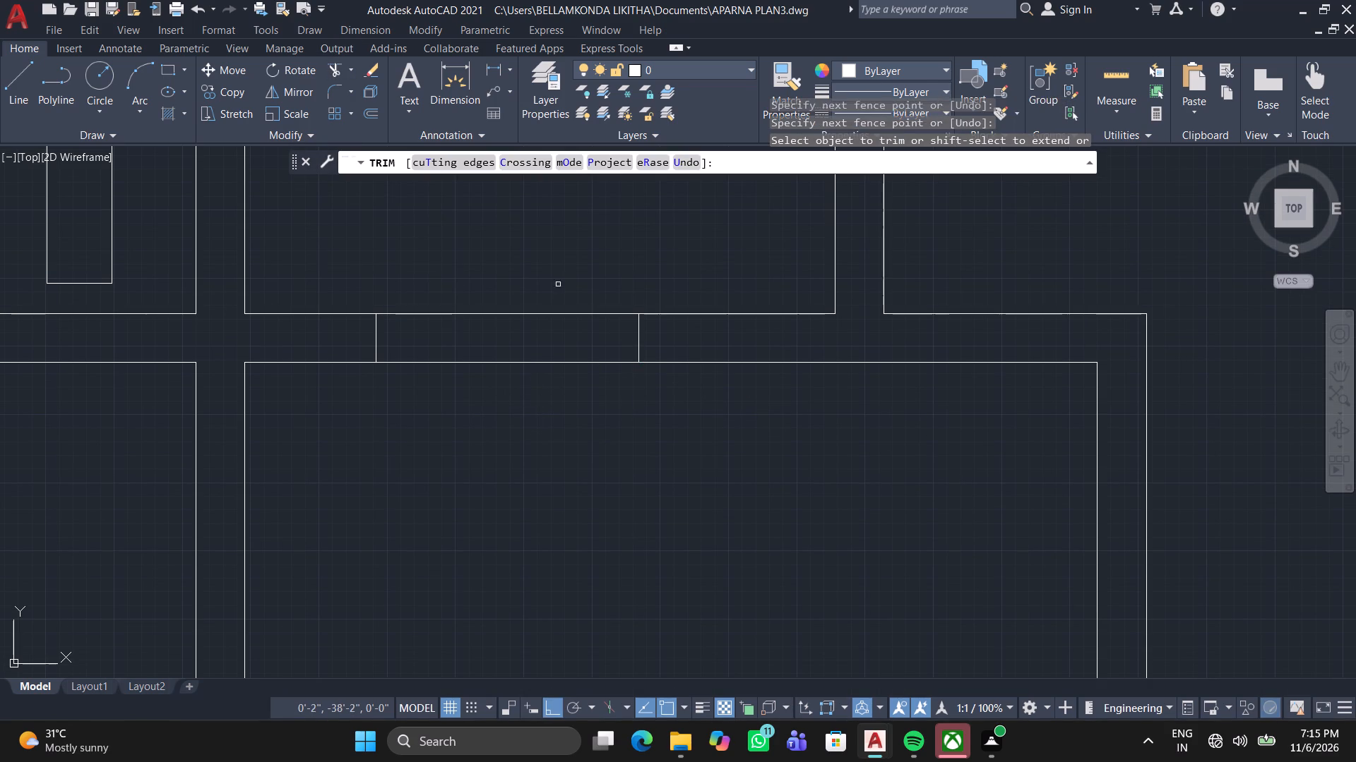
click(558, 284)
click(494, 416)
scroll(489, 404, down, 2)
middle_drag(487, 403, 475, 425)
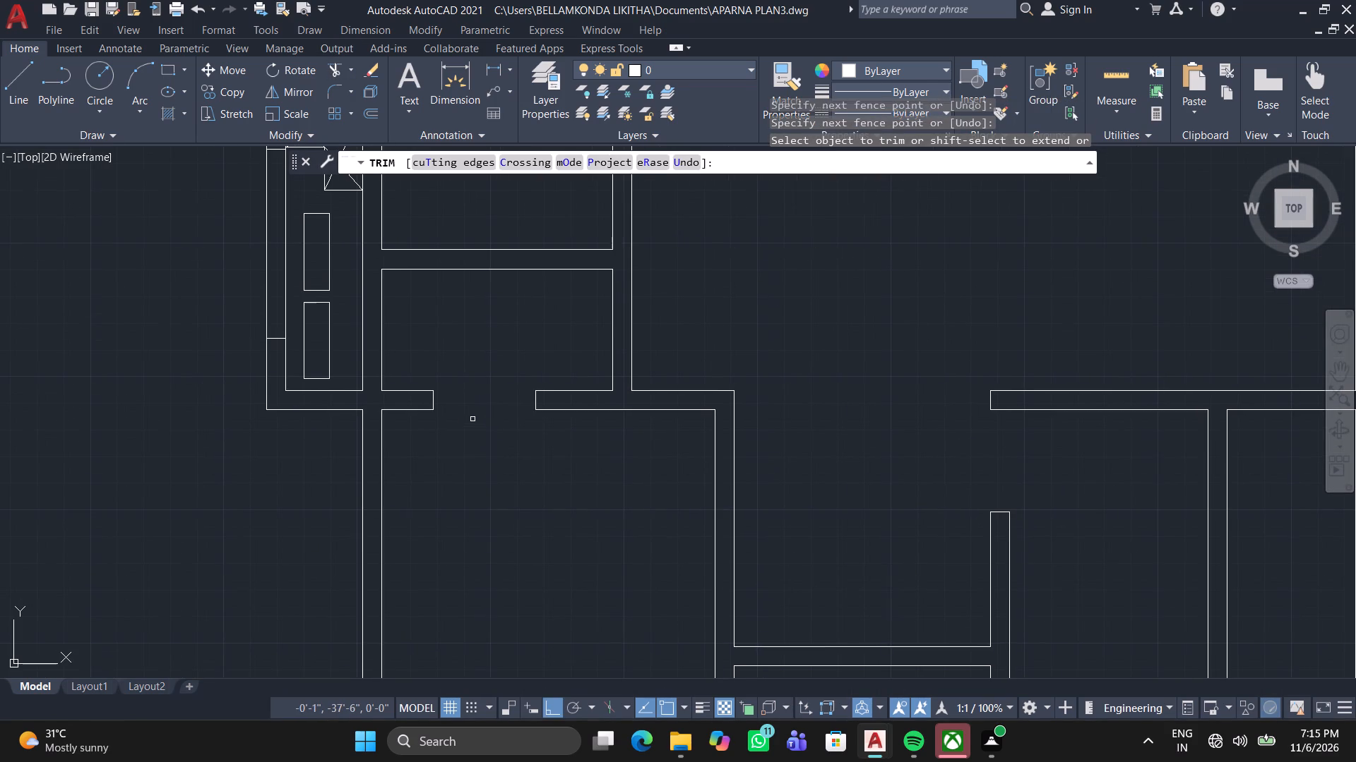
key(space)
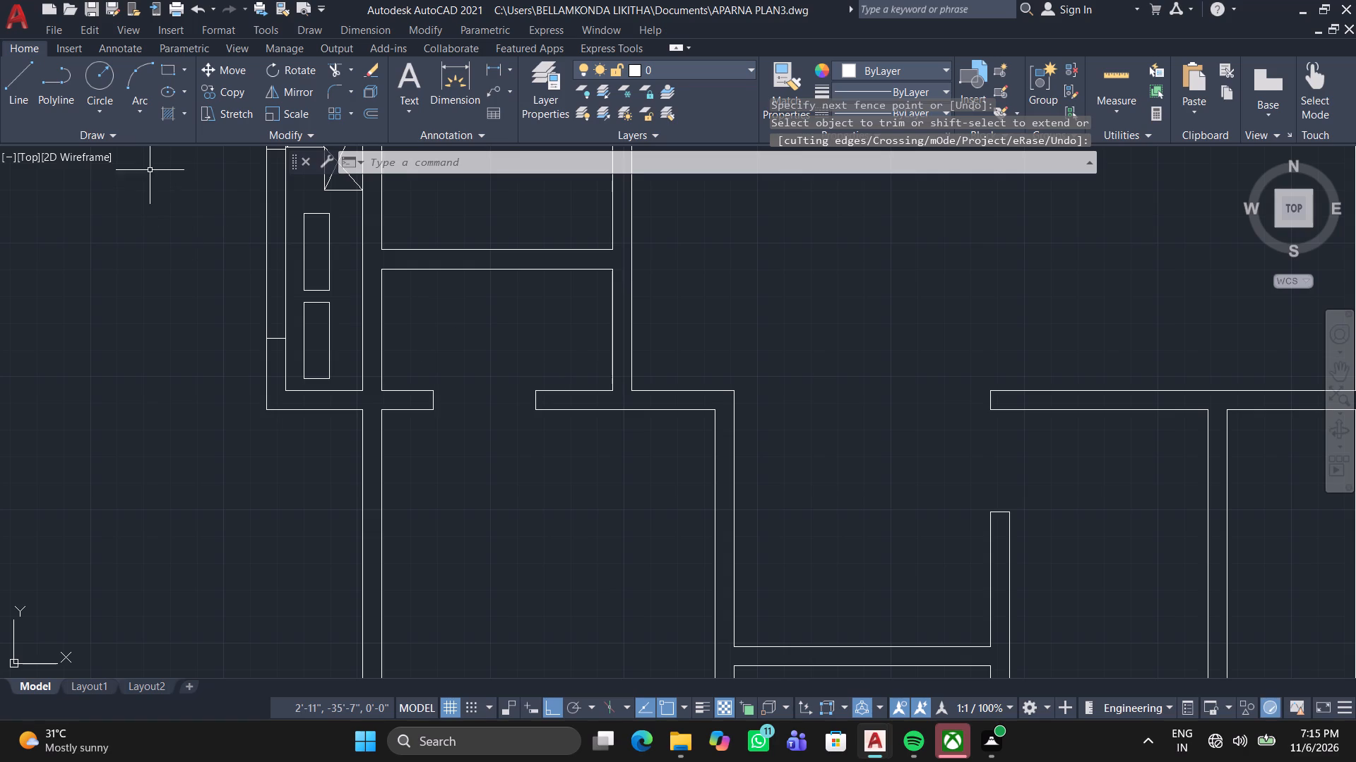
Draw two vertical lines across the lower small room up to its upper wall, one from the near-side jamb corner and one beyond the opposite jamb.
click(12, 102)
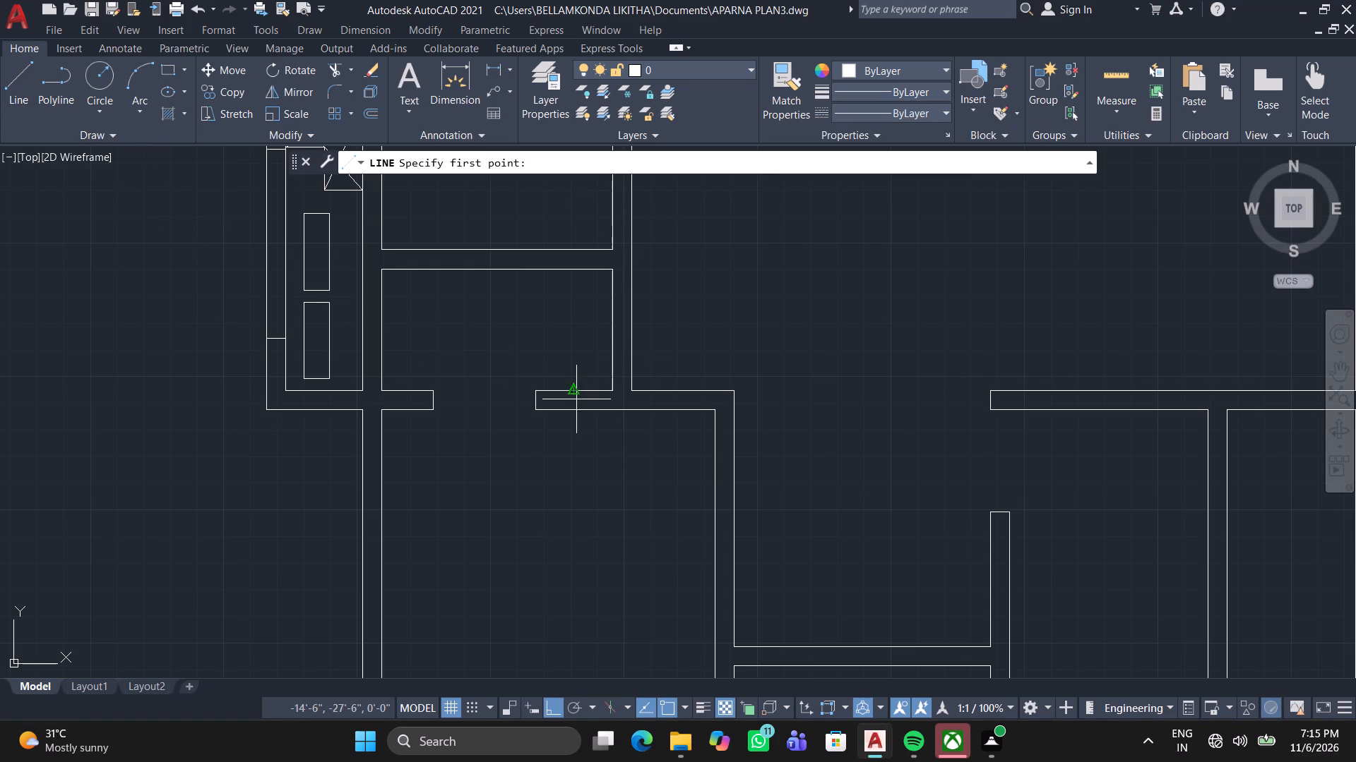
scroll(412, 385, up, 4)
click(511, 408)
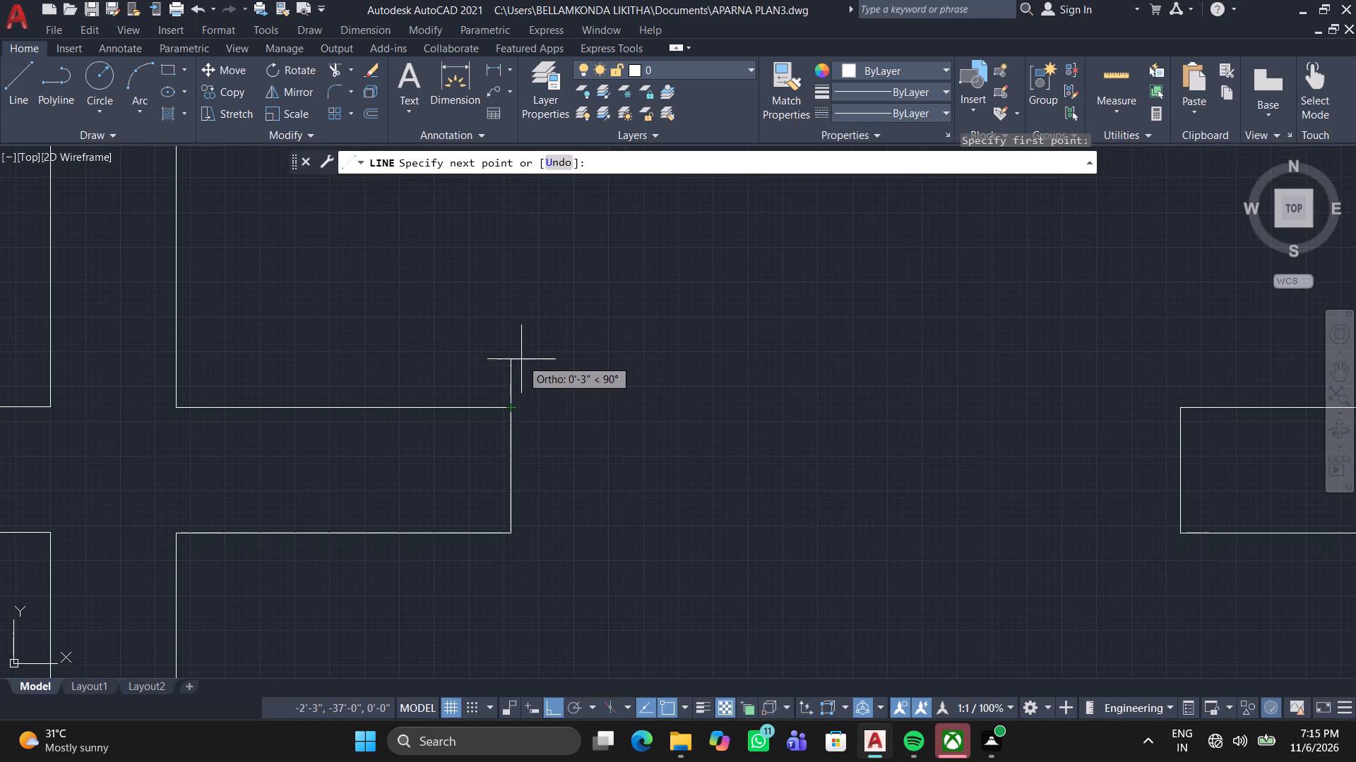
middle_drag(540, 344, 577, 545)
scroll(578, 543, down, 2)
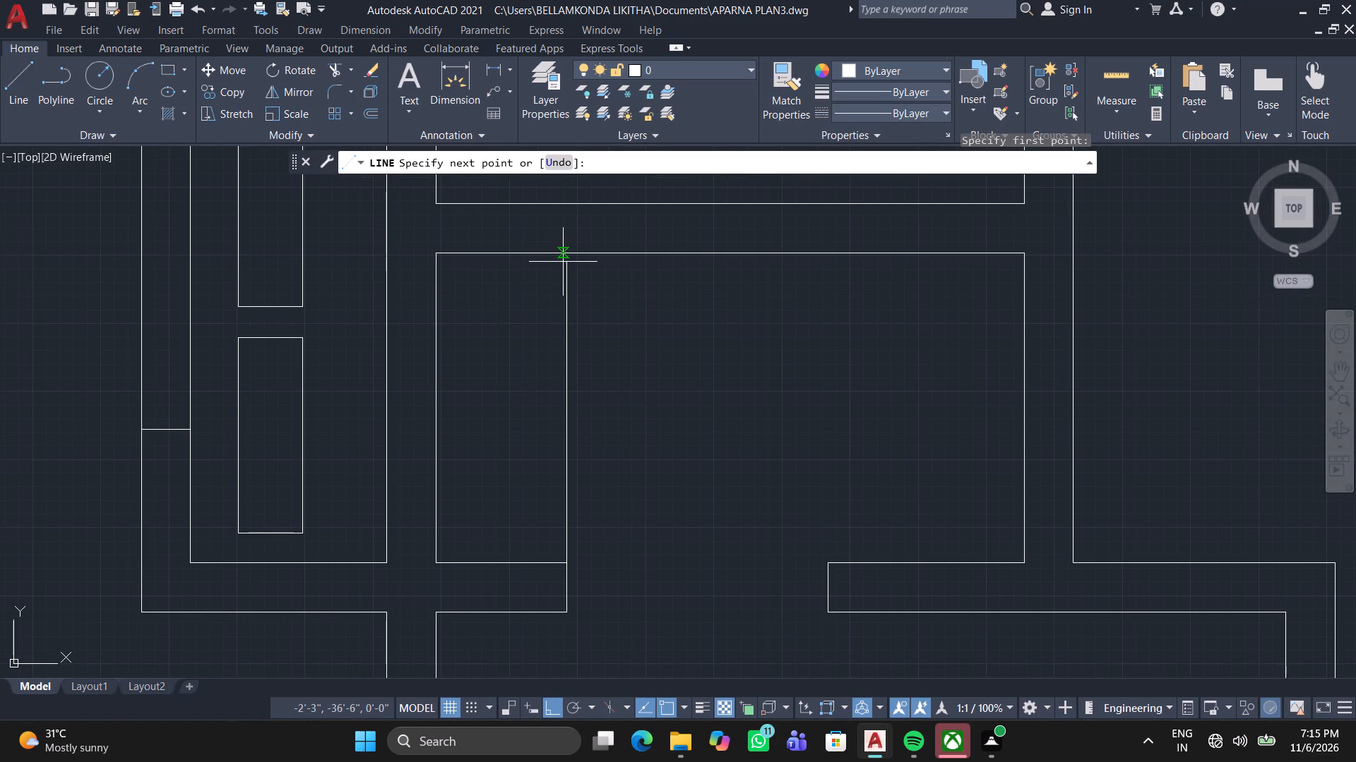
click(571, 253)
key(space)
key(space)
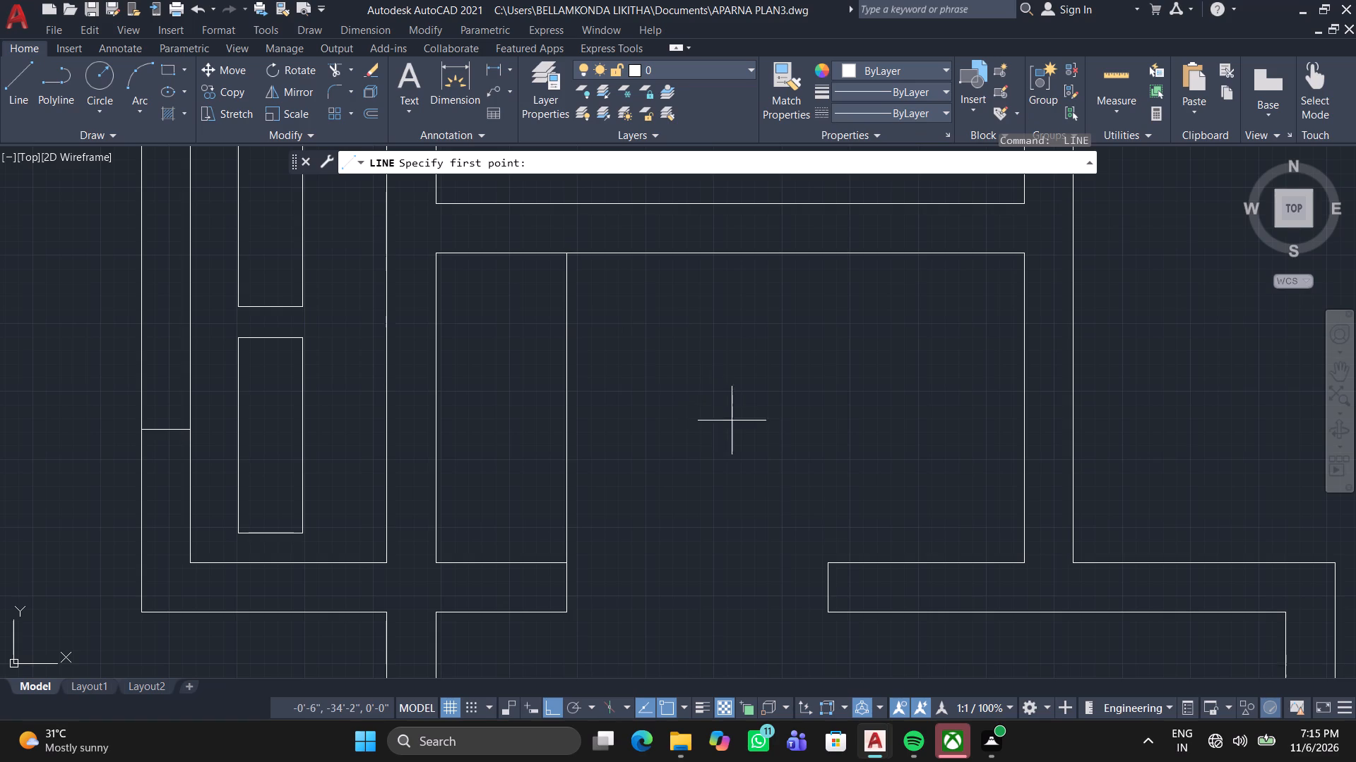
click(900, 560)
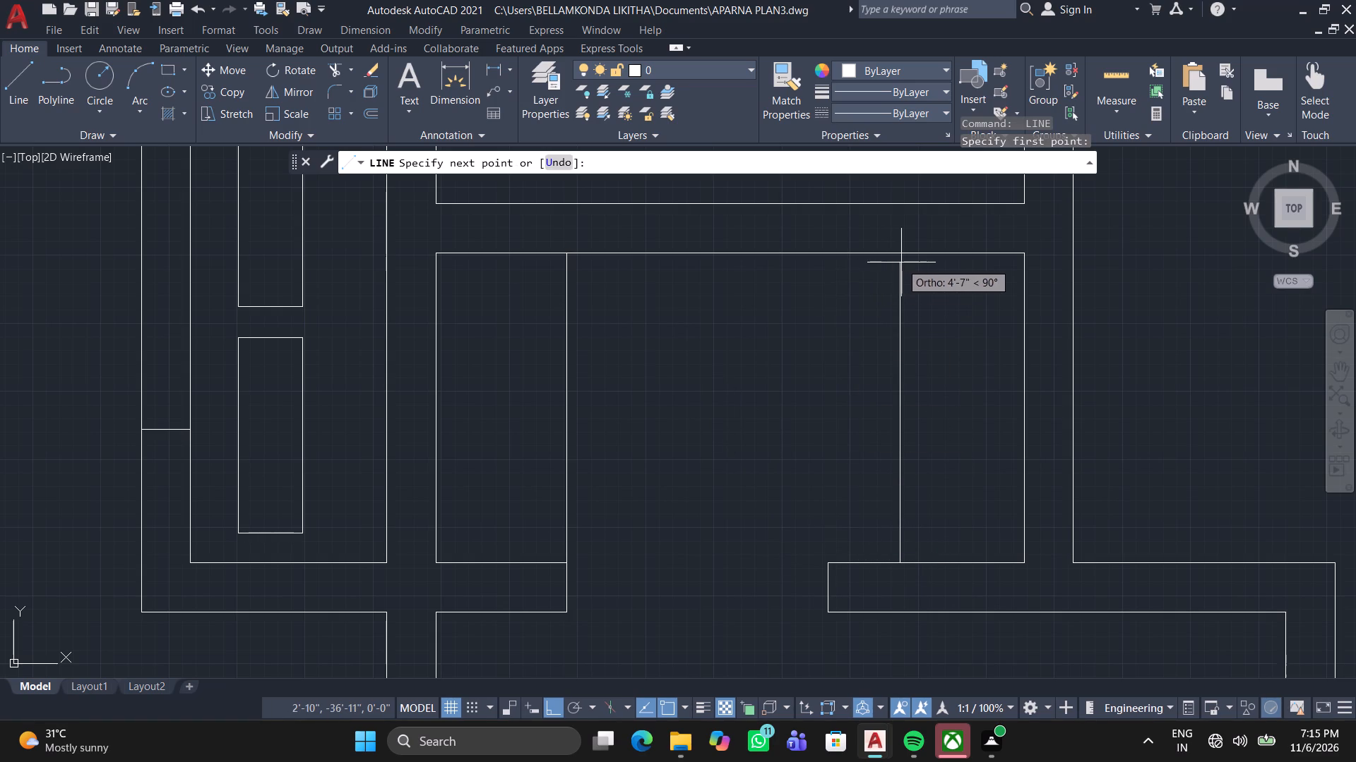
click(902, 257)
key(space)
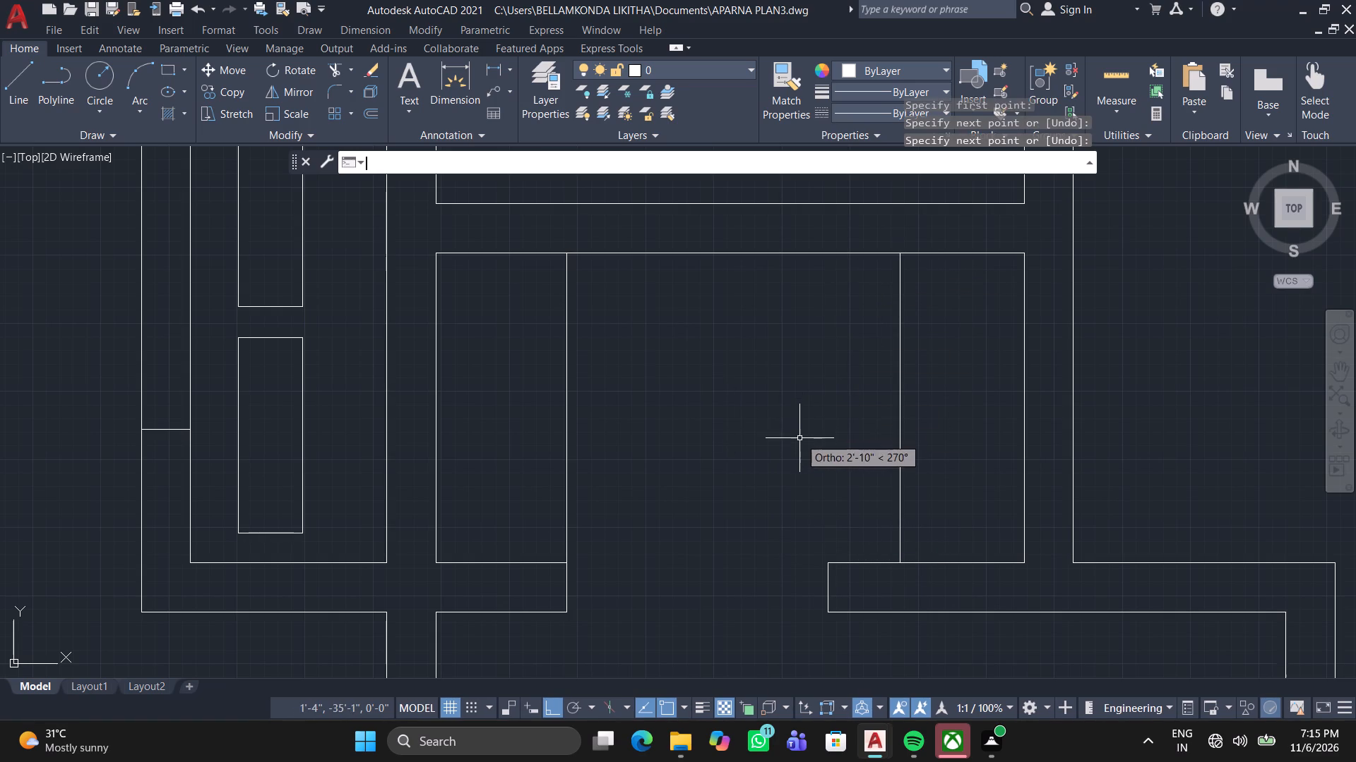
Draw two jamb lines 3' apart across the wall between the two stacked small rooms beside the narrow side room.
scroll(723, 460, down, 2)
middle_drag(716, 473, 576, 374)
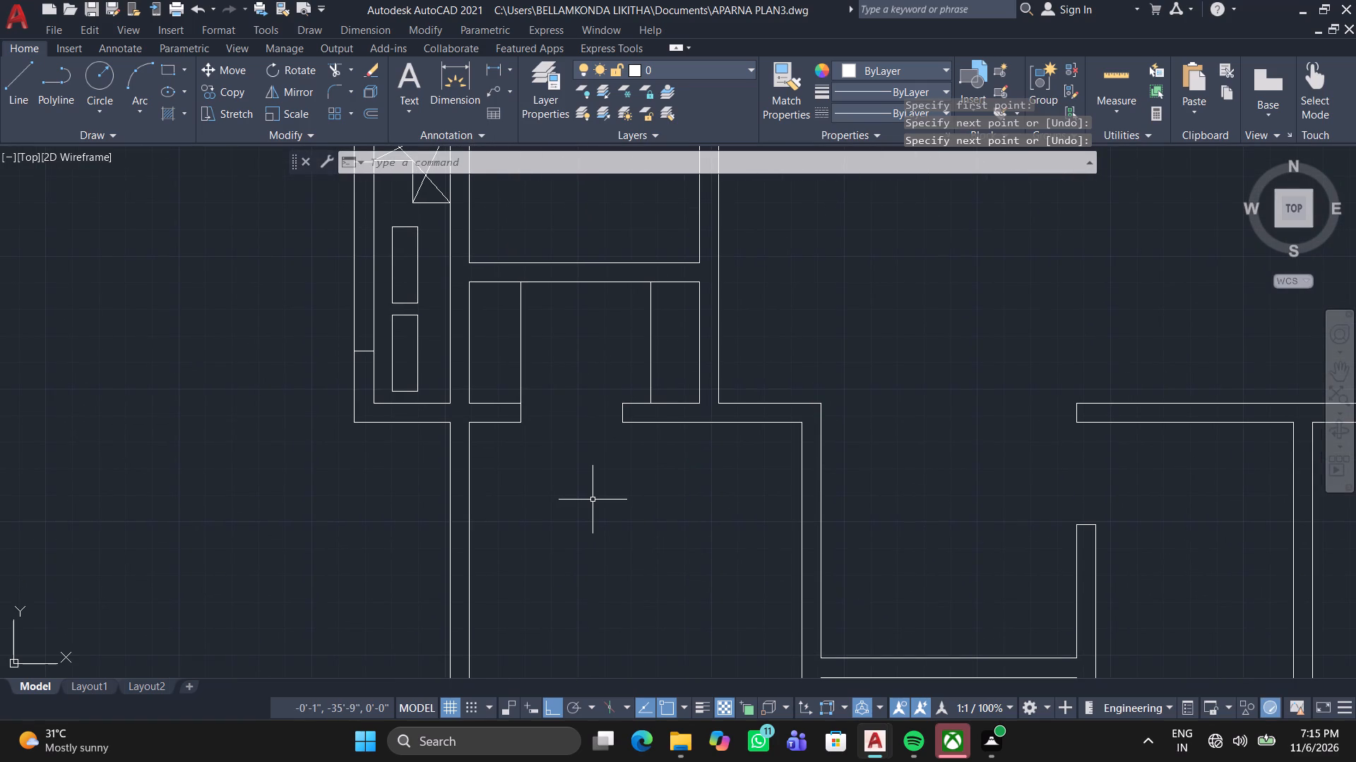
middle_drag(564, 356, 573, 424)
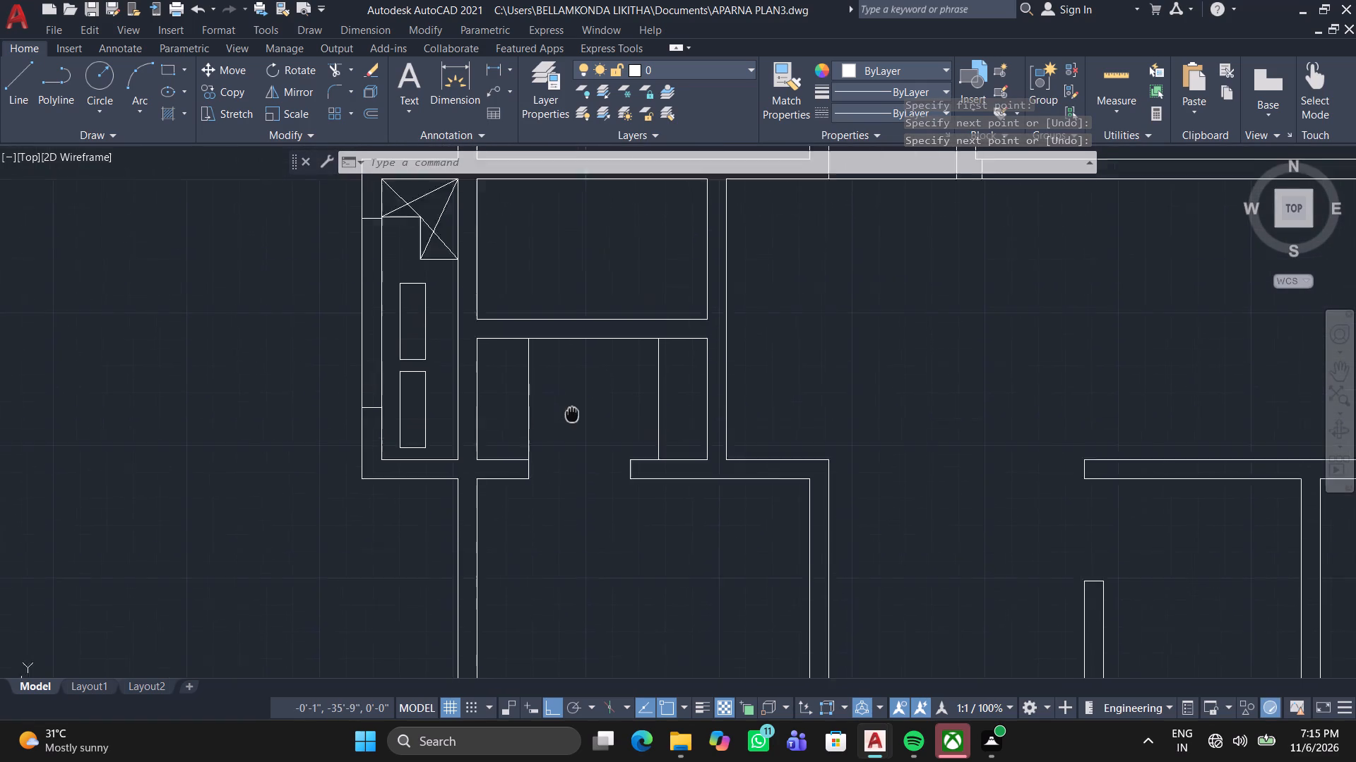
middle_drag(573, 424, 582, 482)
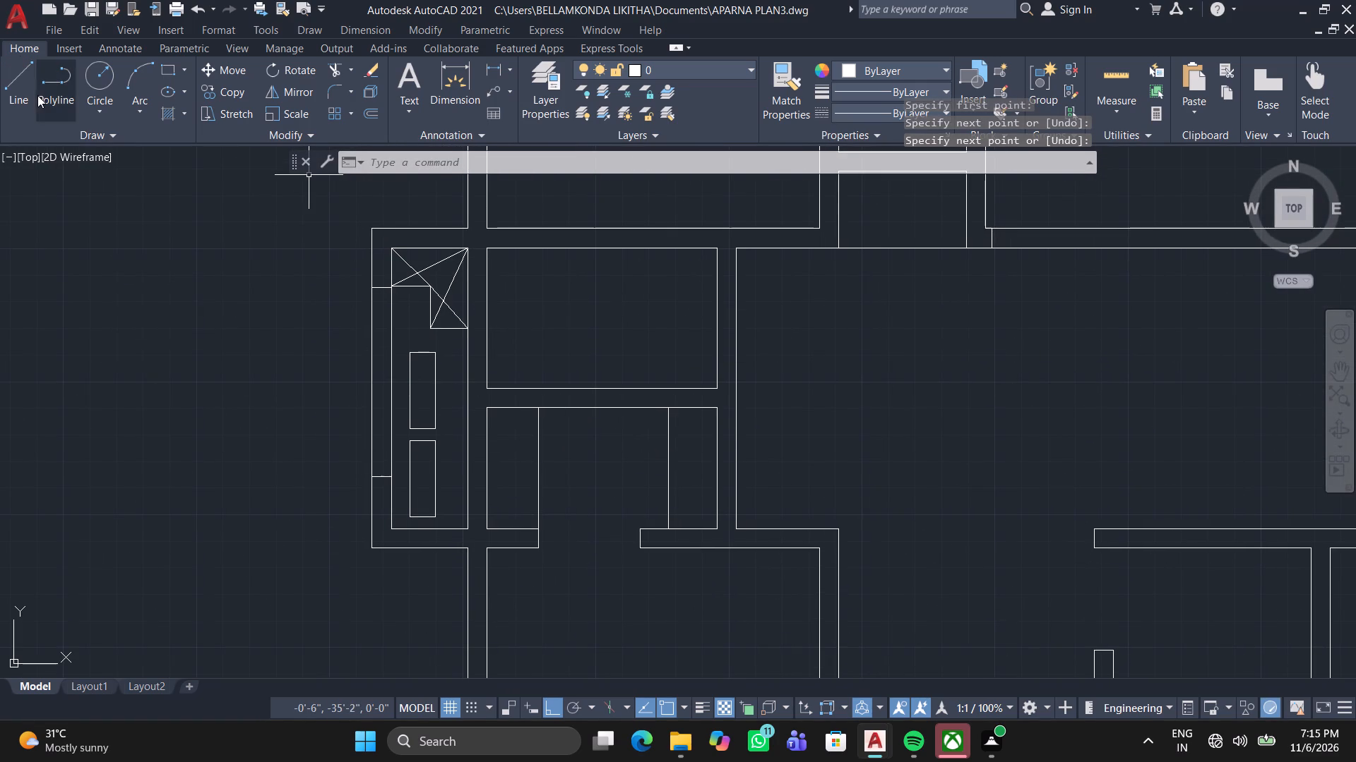
click(4, 84)
scroll(568, 394, up, 2)
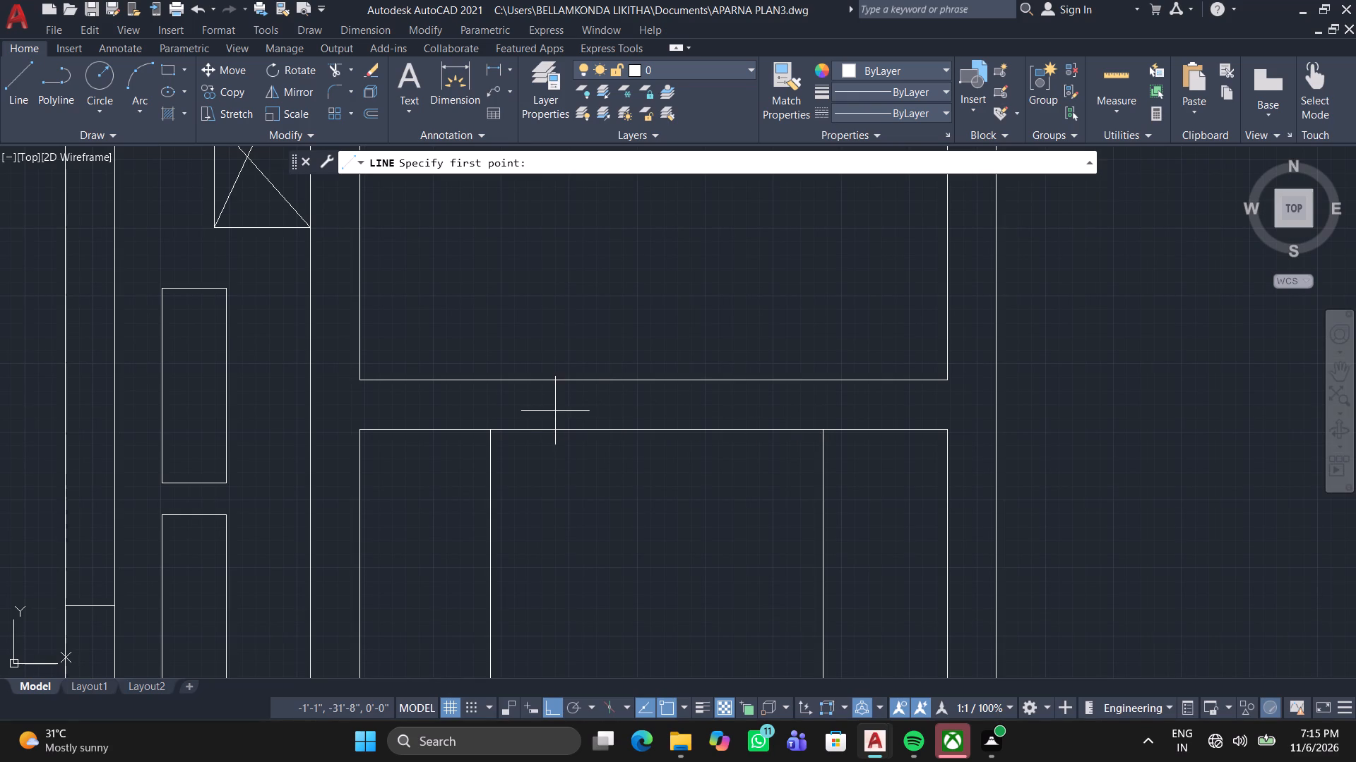
click(523, 433)
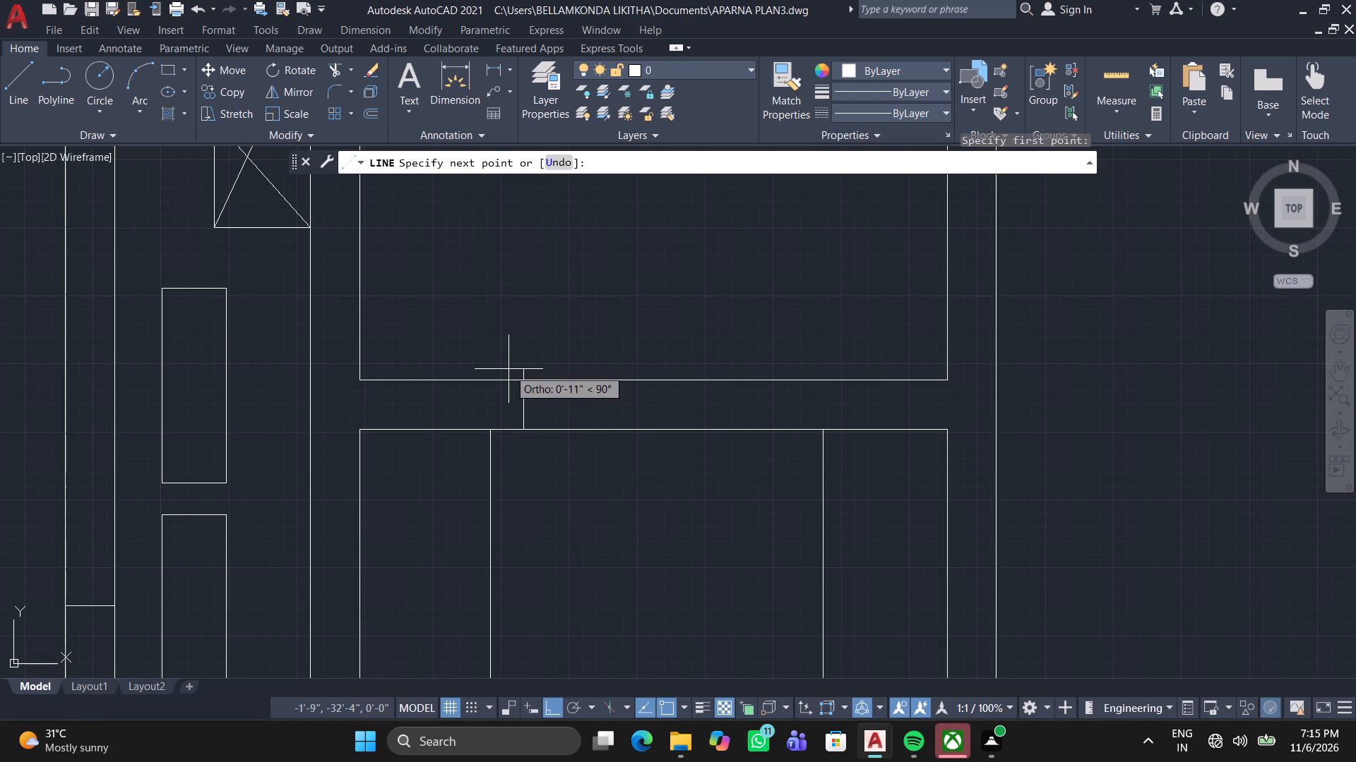
click(521, 377)
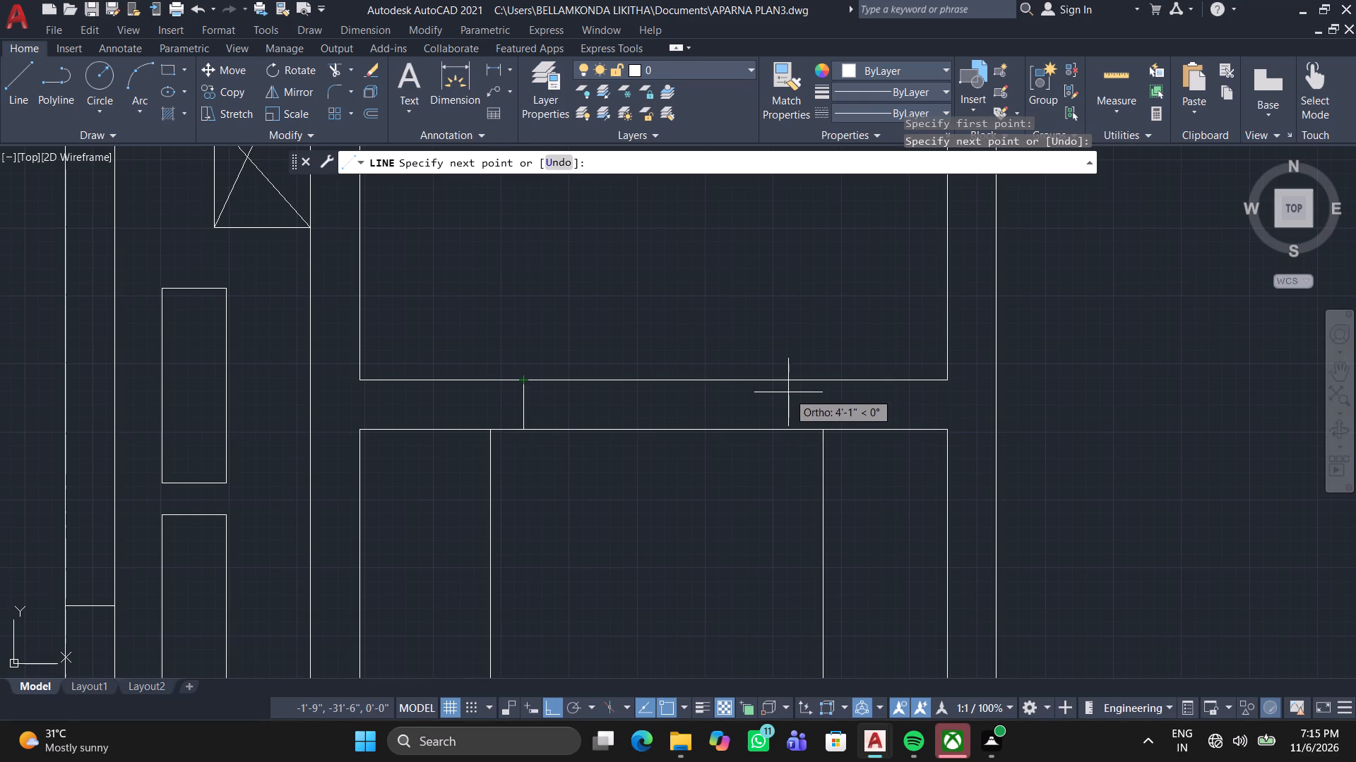
key(3)
key(apostrophe)
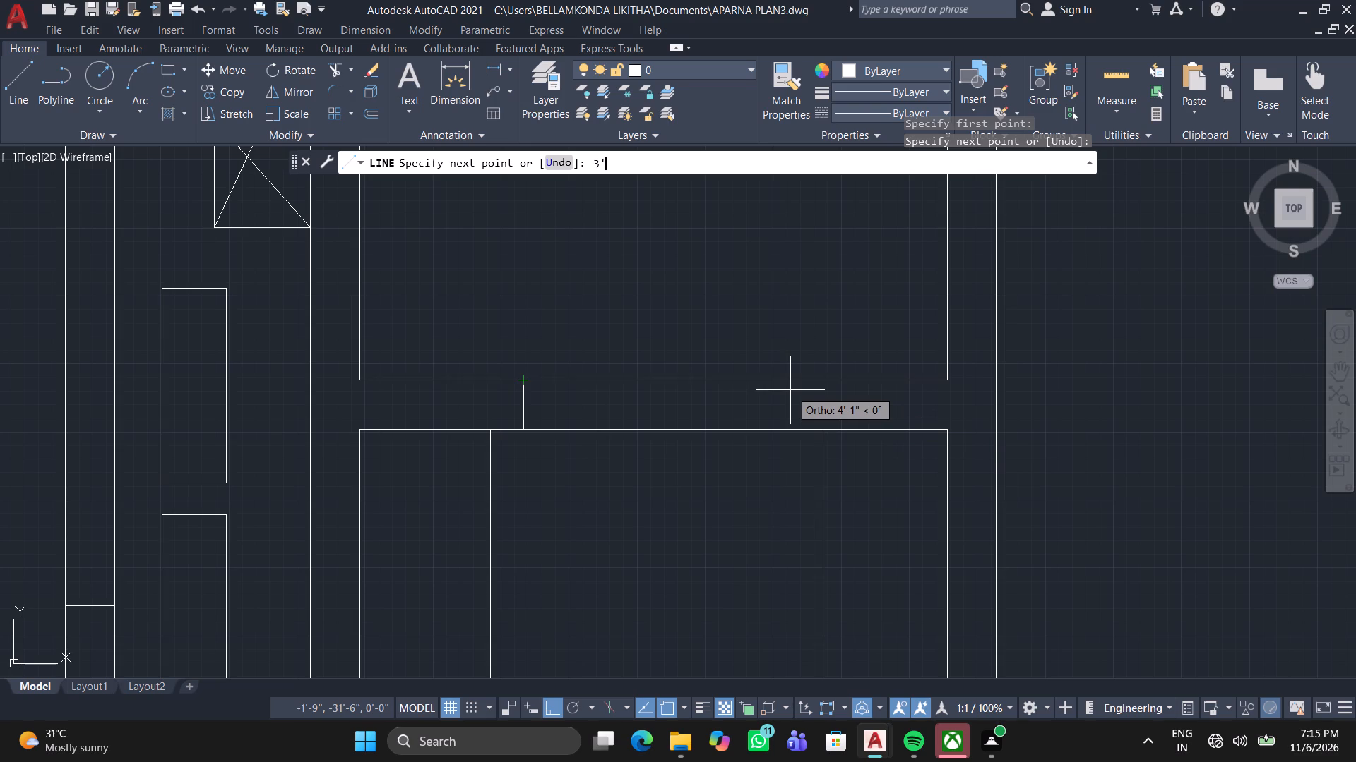
key(Return)
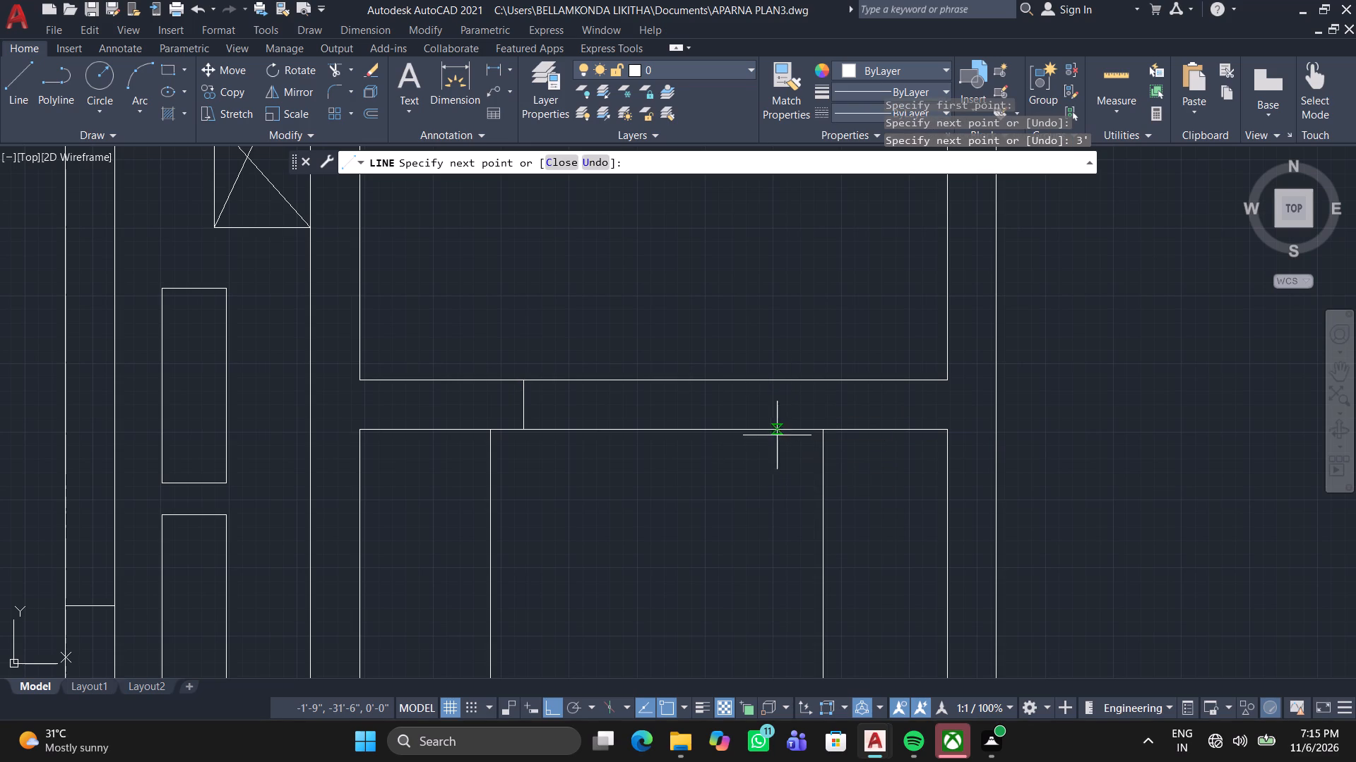
click(721, 433)
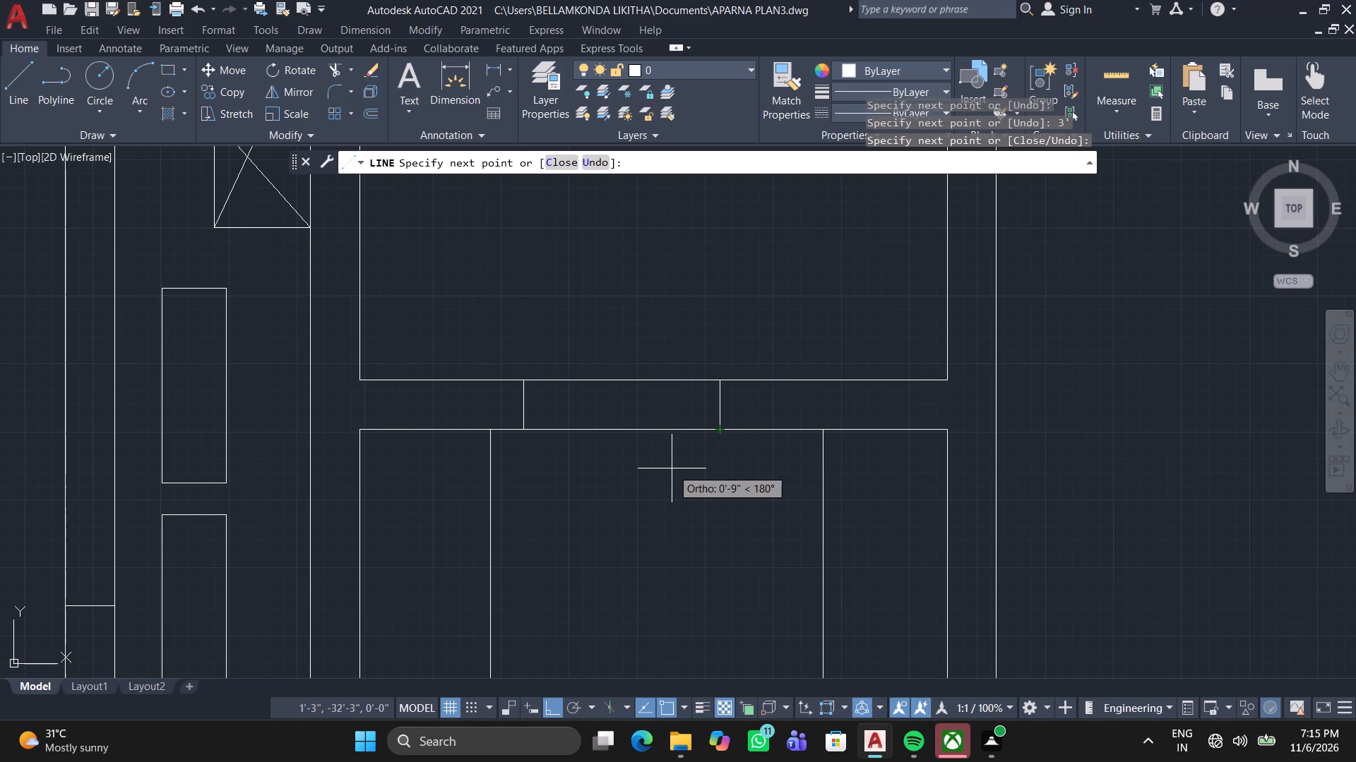
key(space)
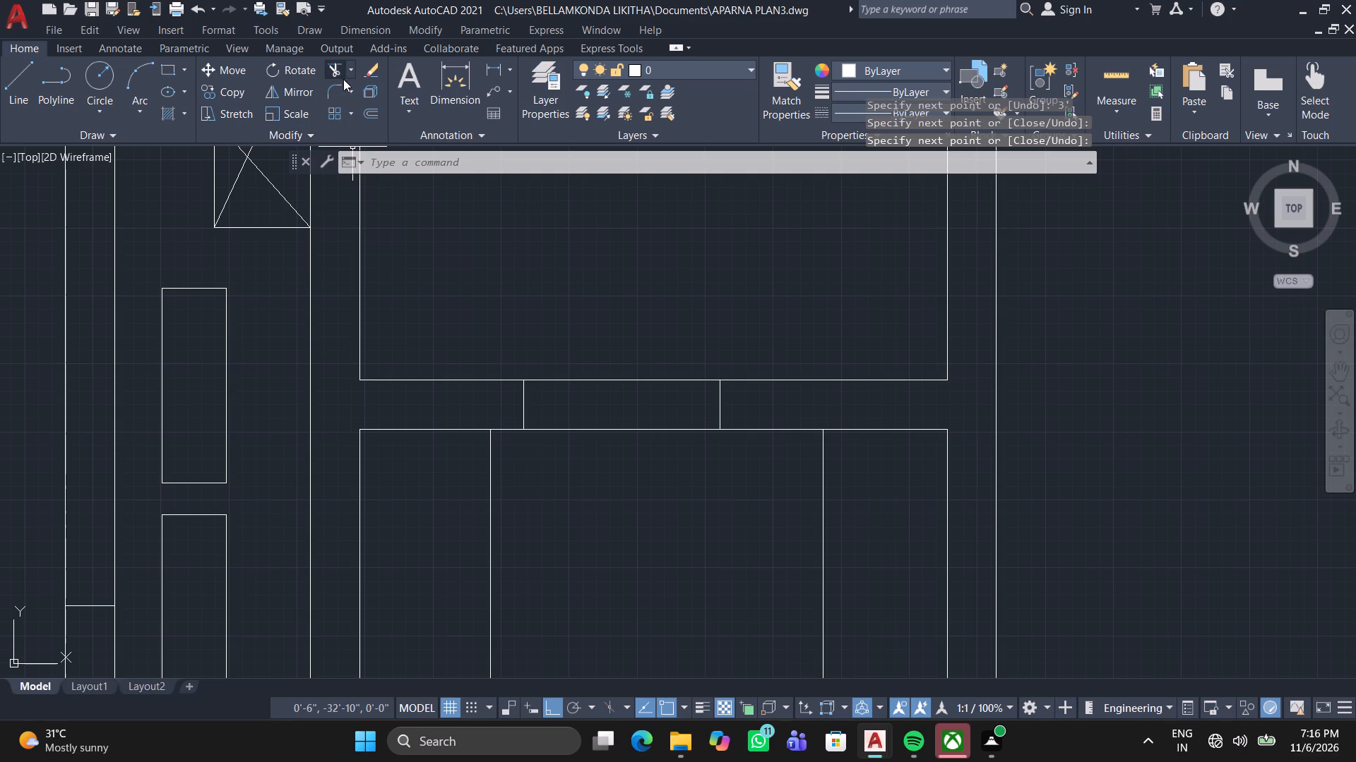
Trim both wall lines between the 3' jambs to create an opening between the two small rooms.
click(318, 87)
click(333, 66)
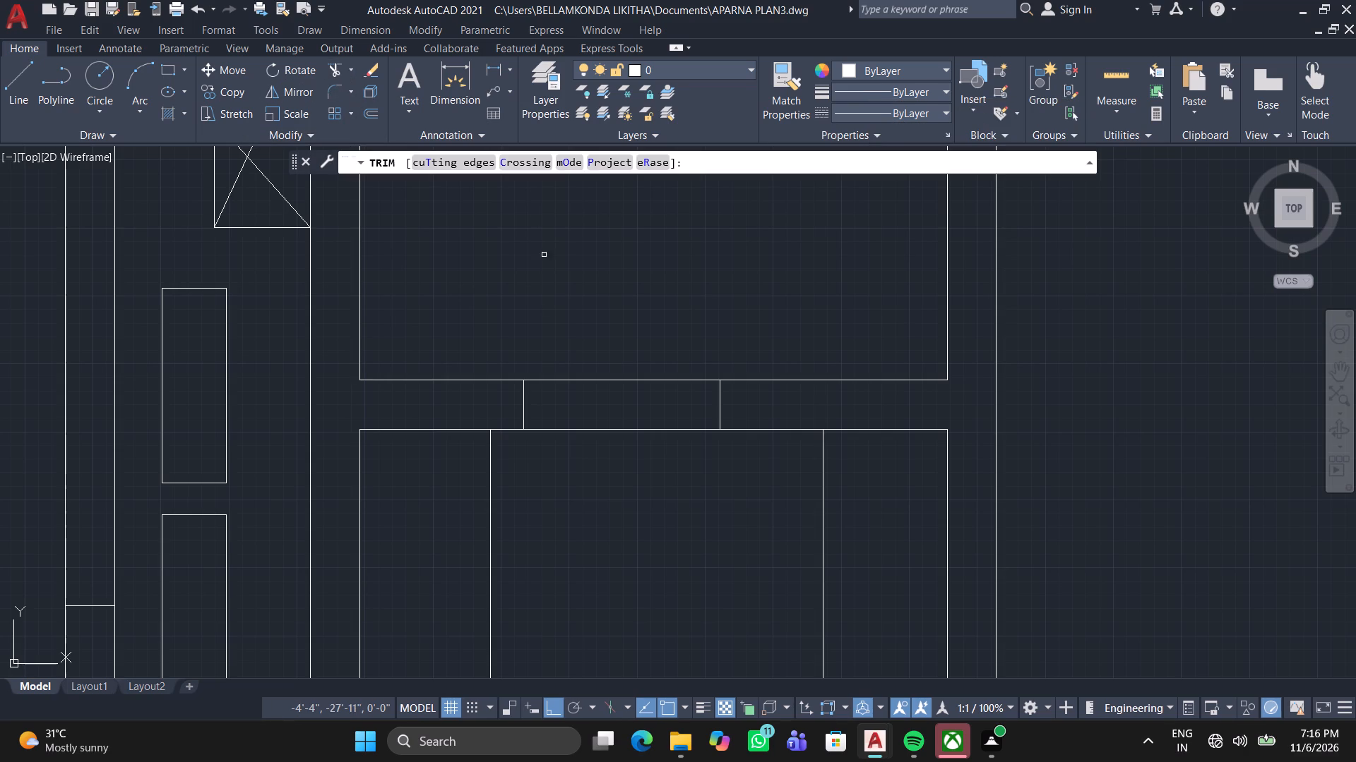
click(588, 484)
click(635, 334)
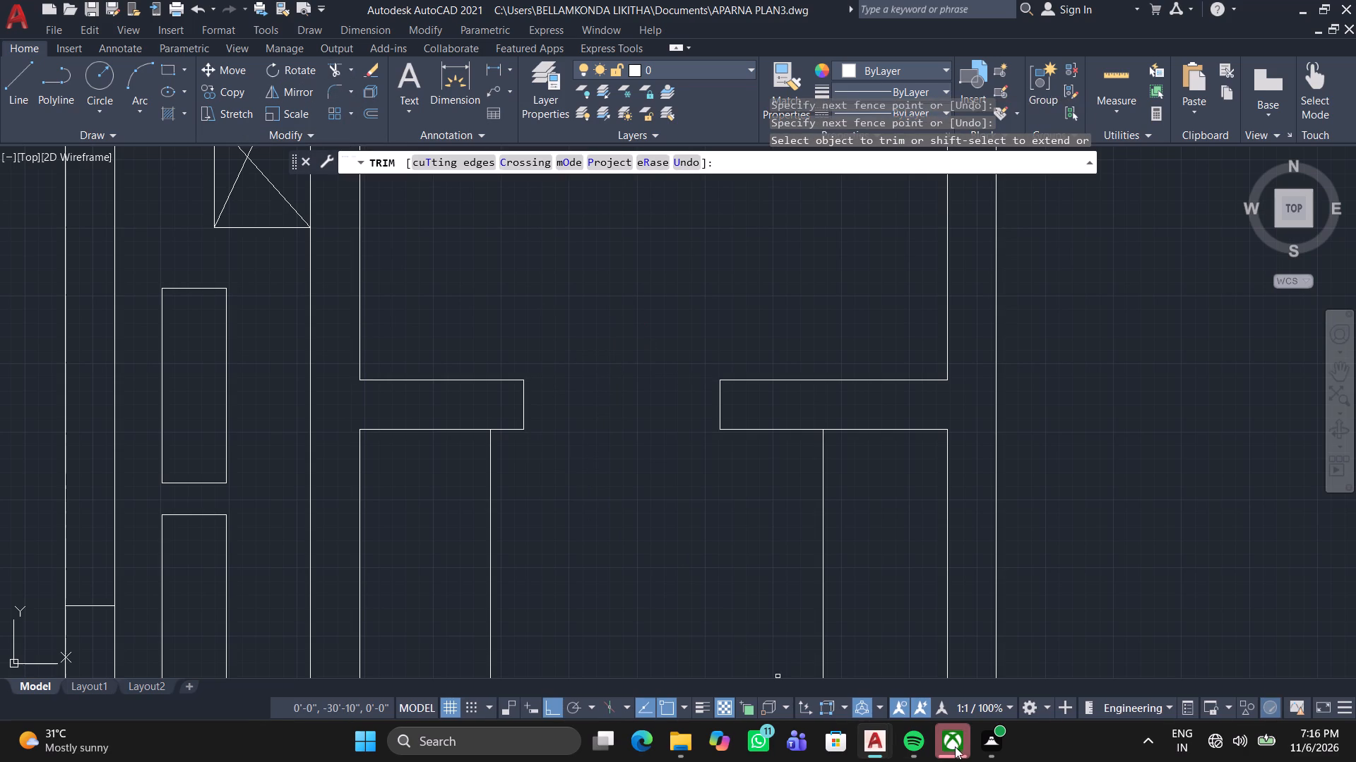
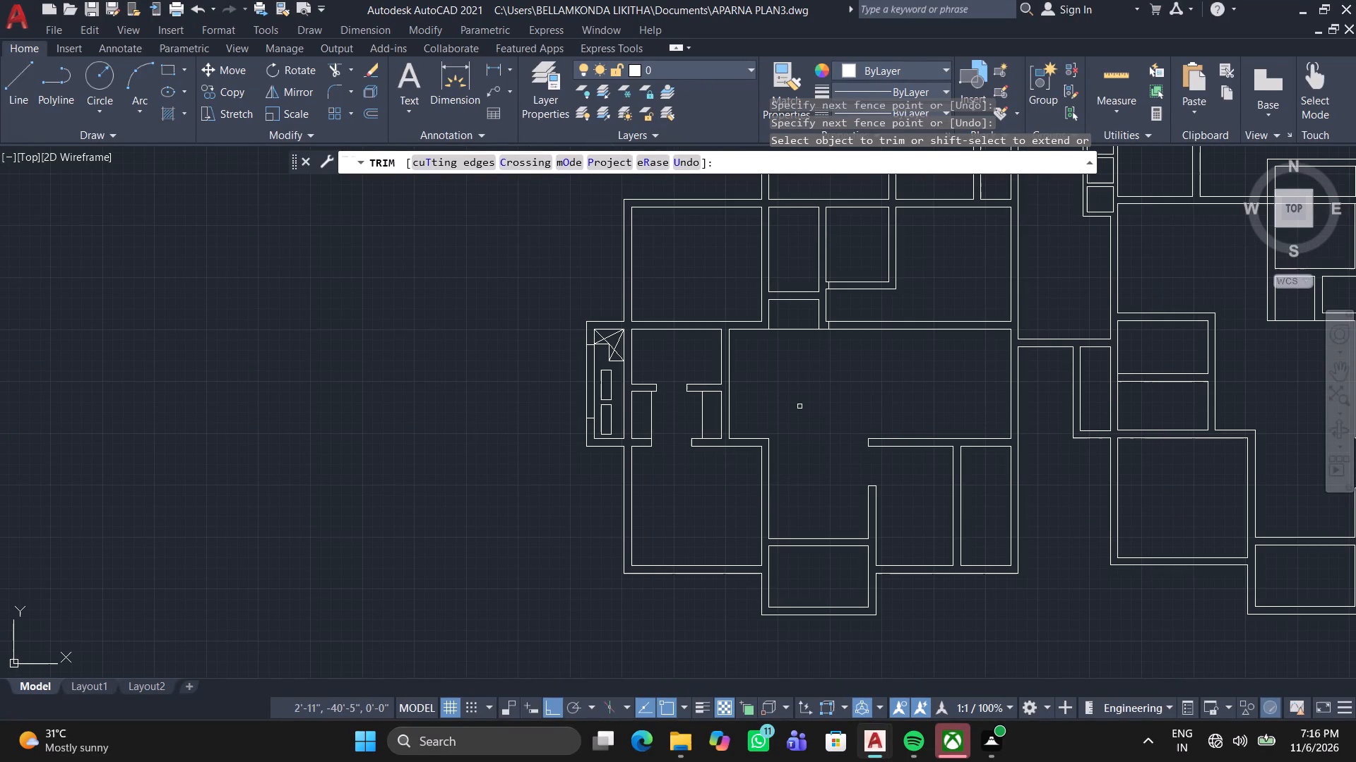
Draw two jamb lines 3' apart across the upper wall of the lower-left room, starting 2" from its upper-right inner corner.
scroll(739, 466, up, 3)
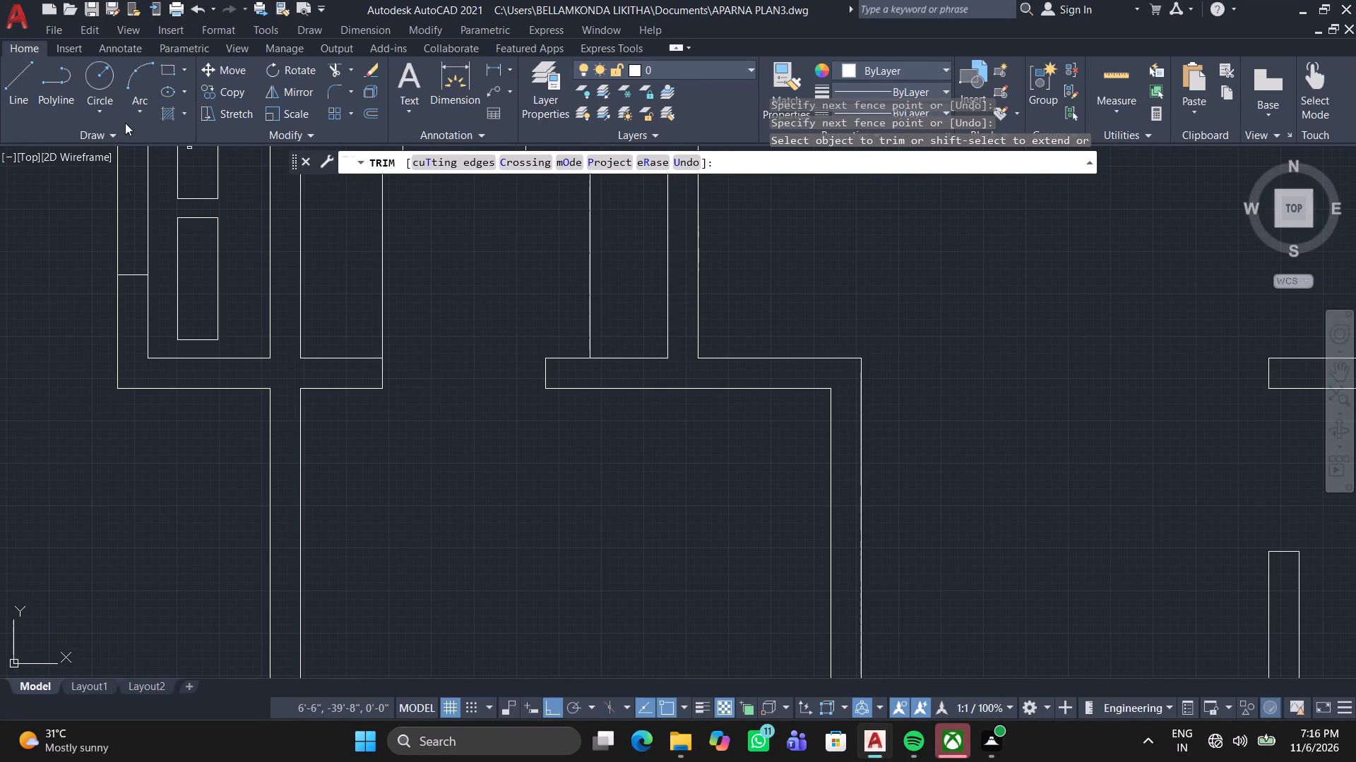
click(9, 90)
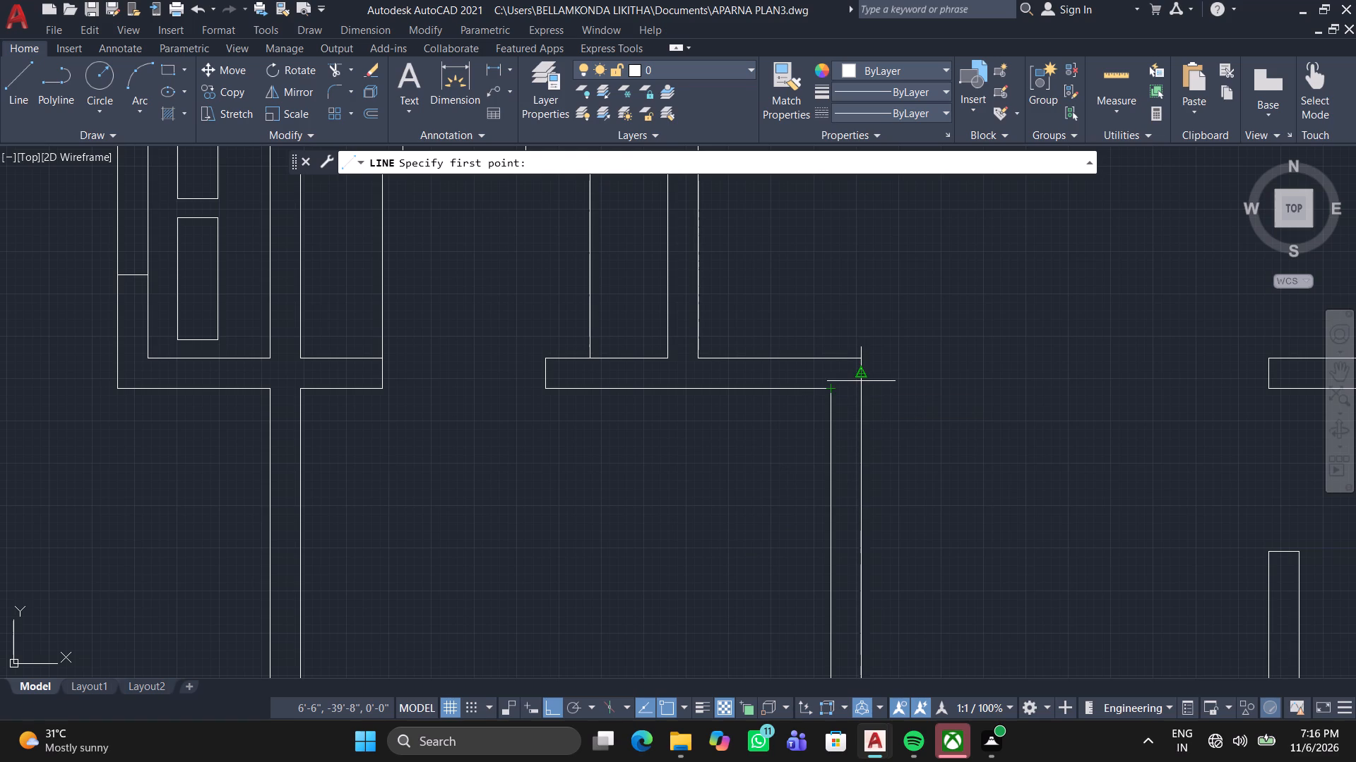
scroll(855, 359, up, 1)
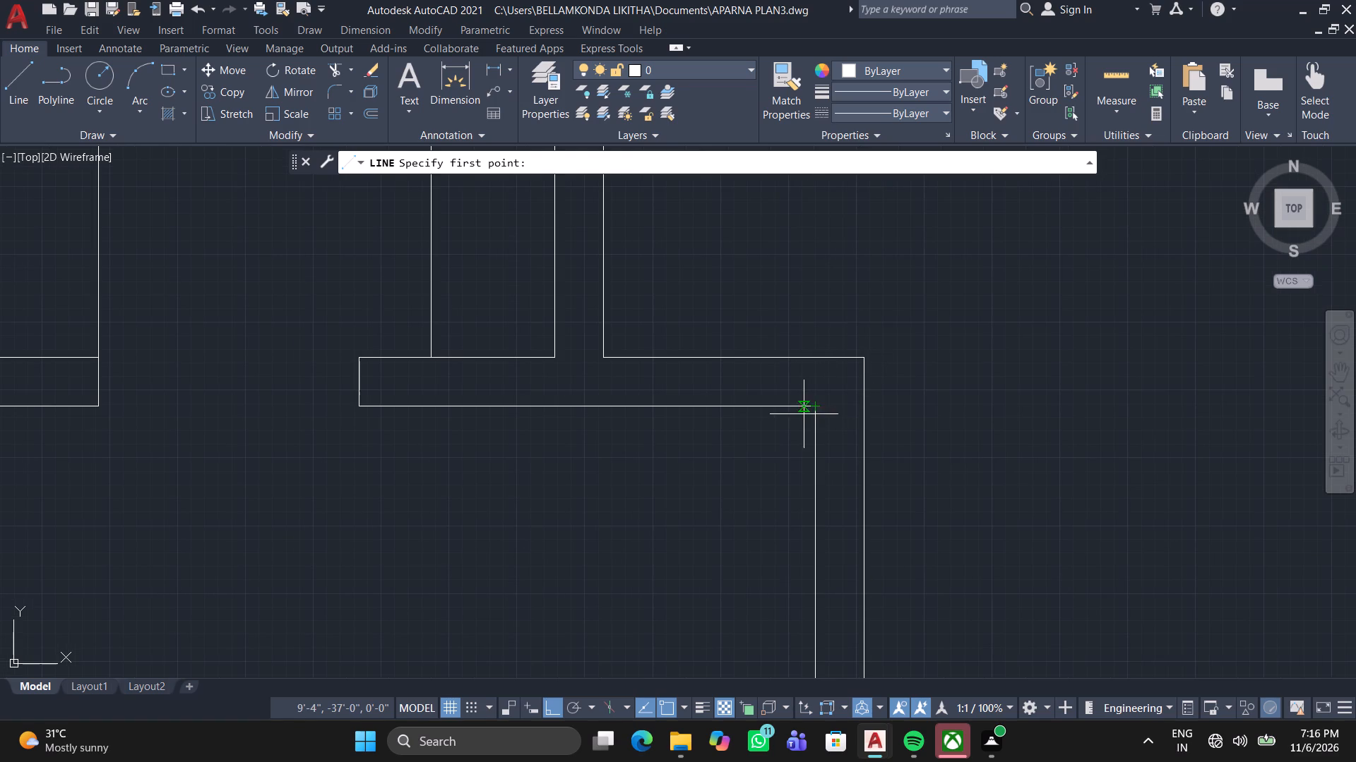
scroll(780, 421, up, 1)
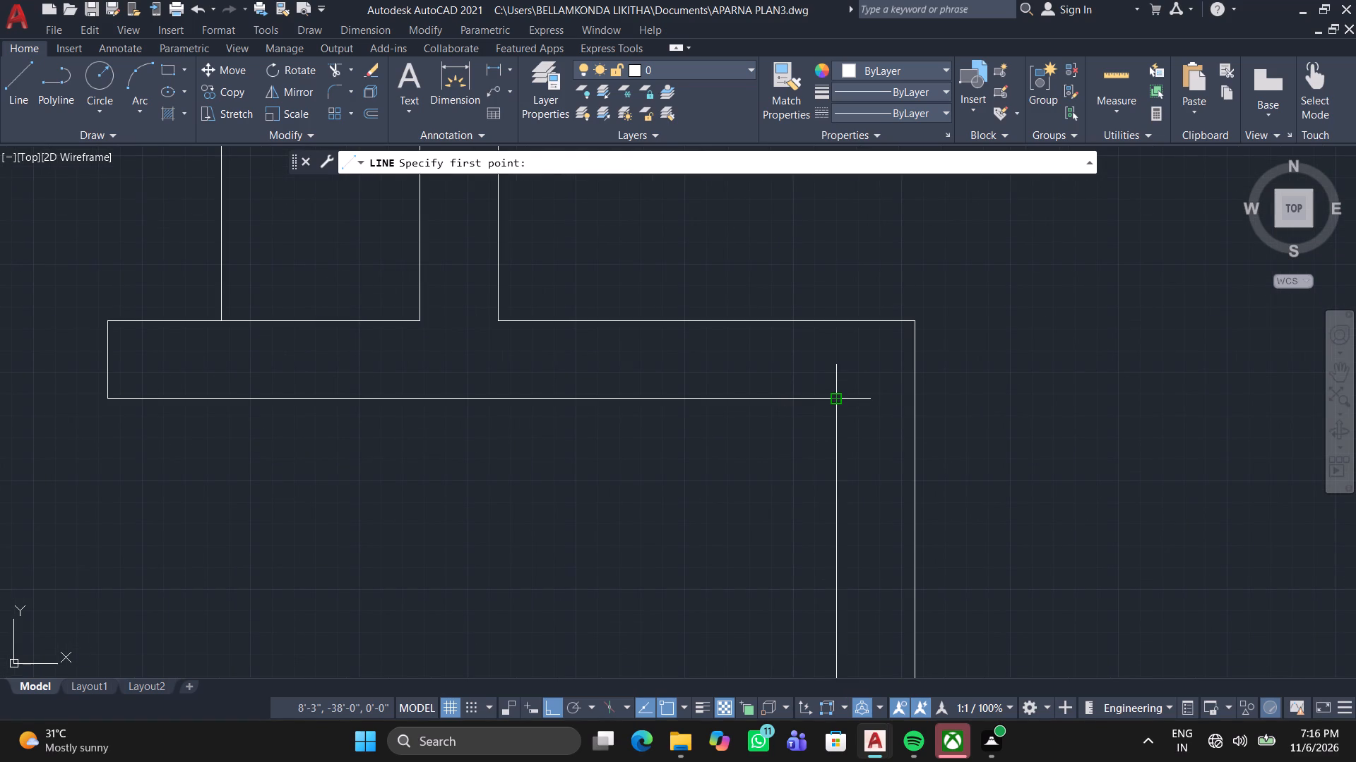
click(834, 397)
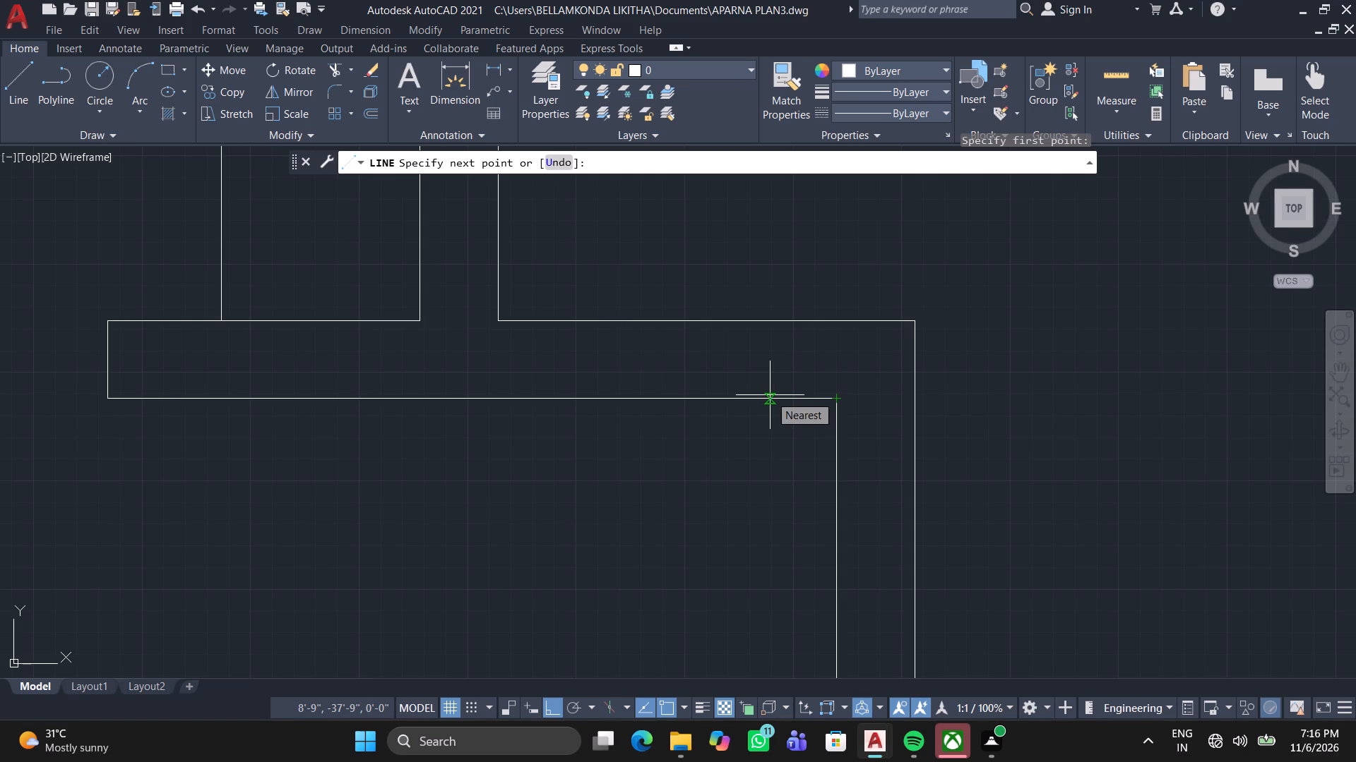
key(2)
key(Return)
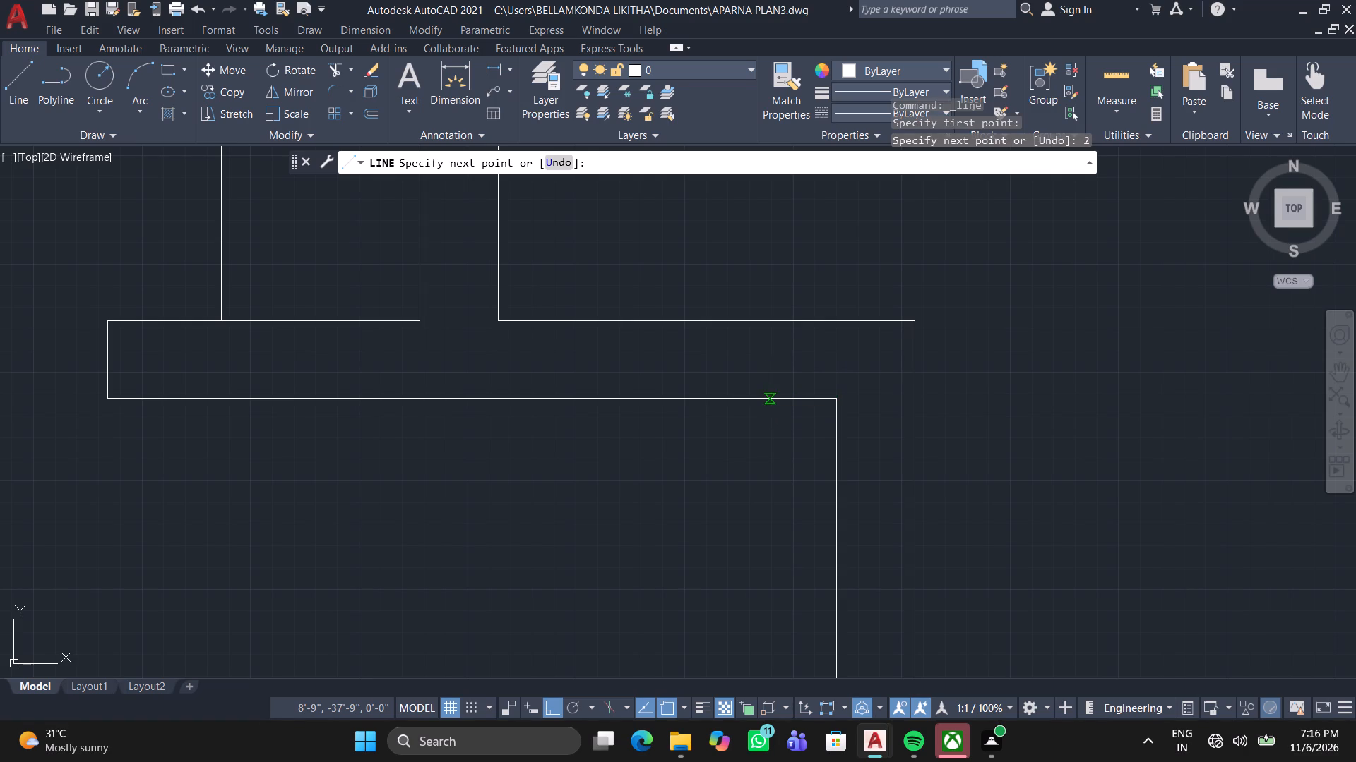
click(814, 321)
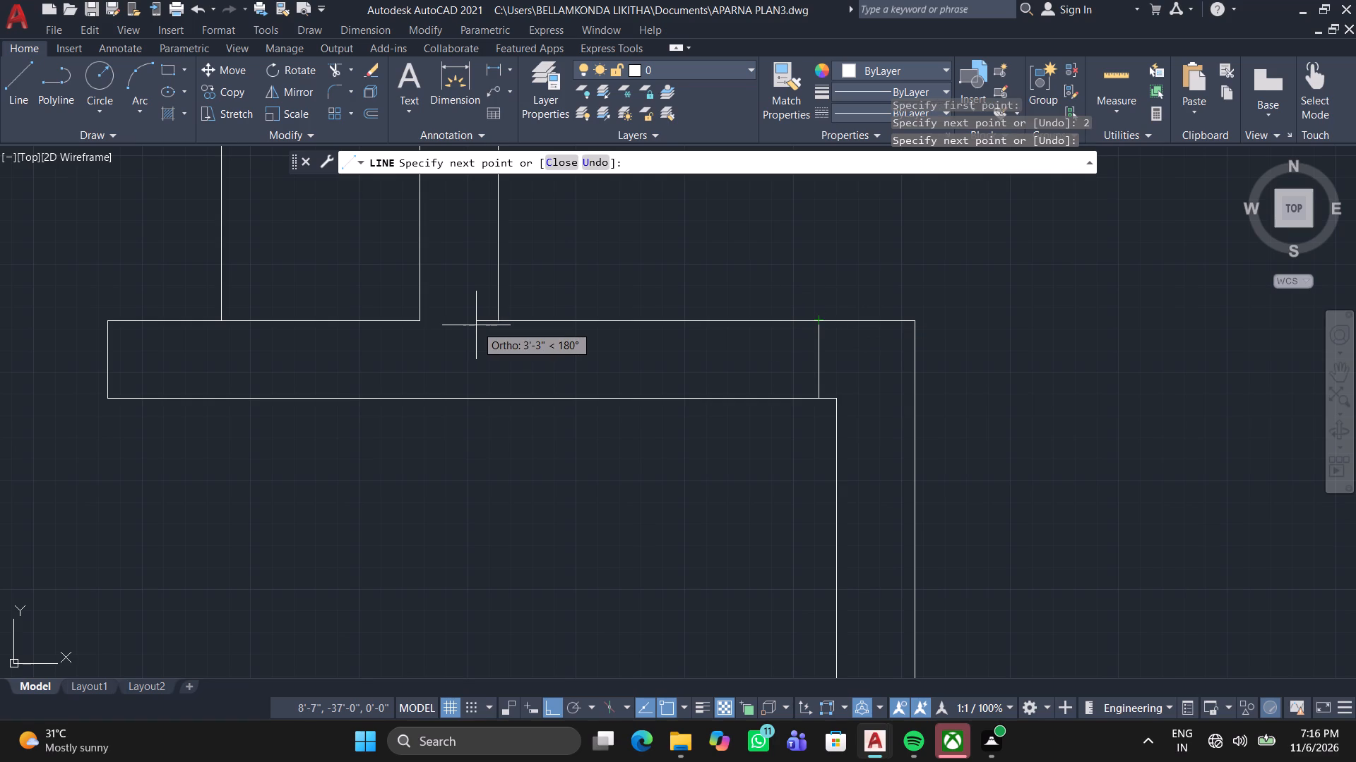
key(3)
key(apostrophe)
key(Return)
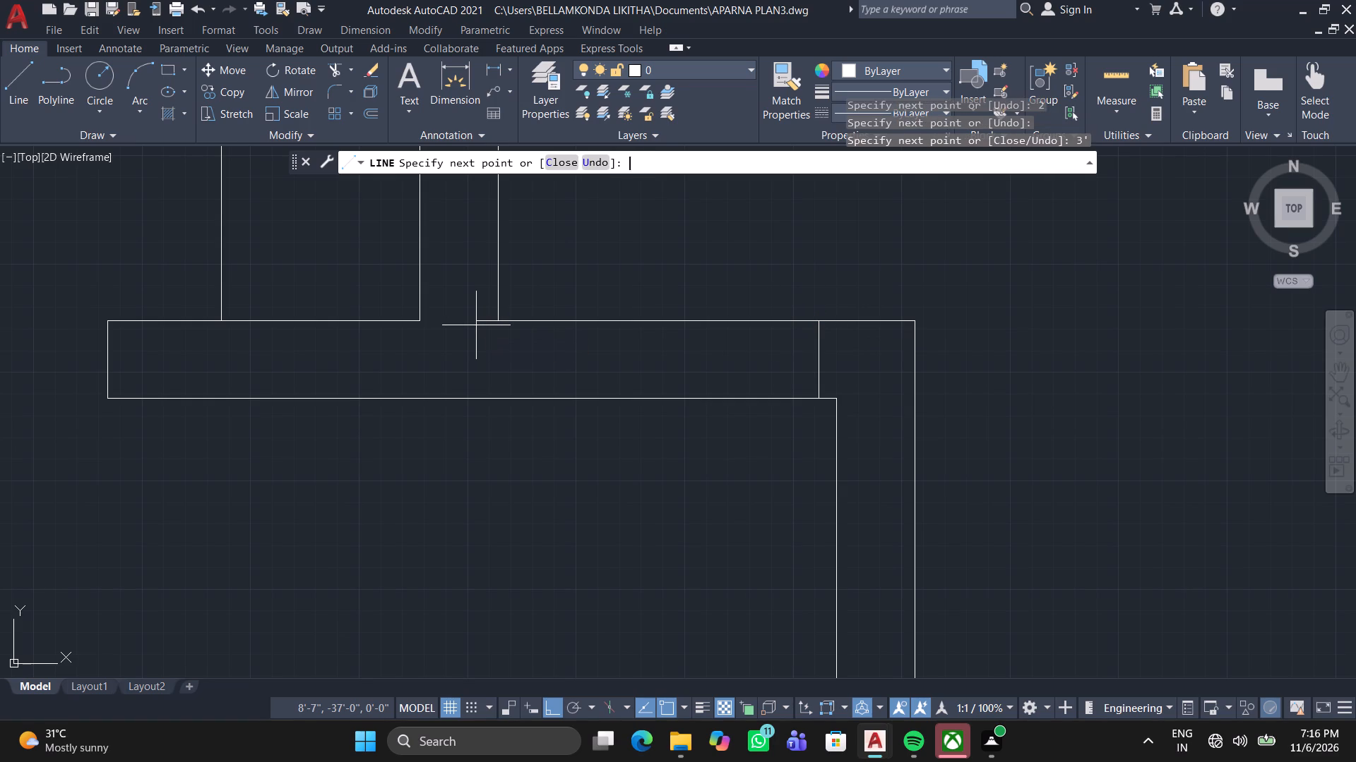
click(503, 401)
key(space)
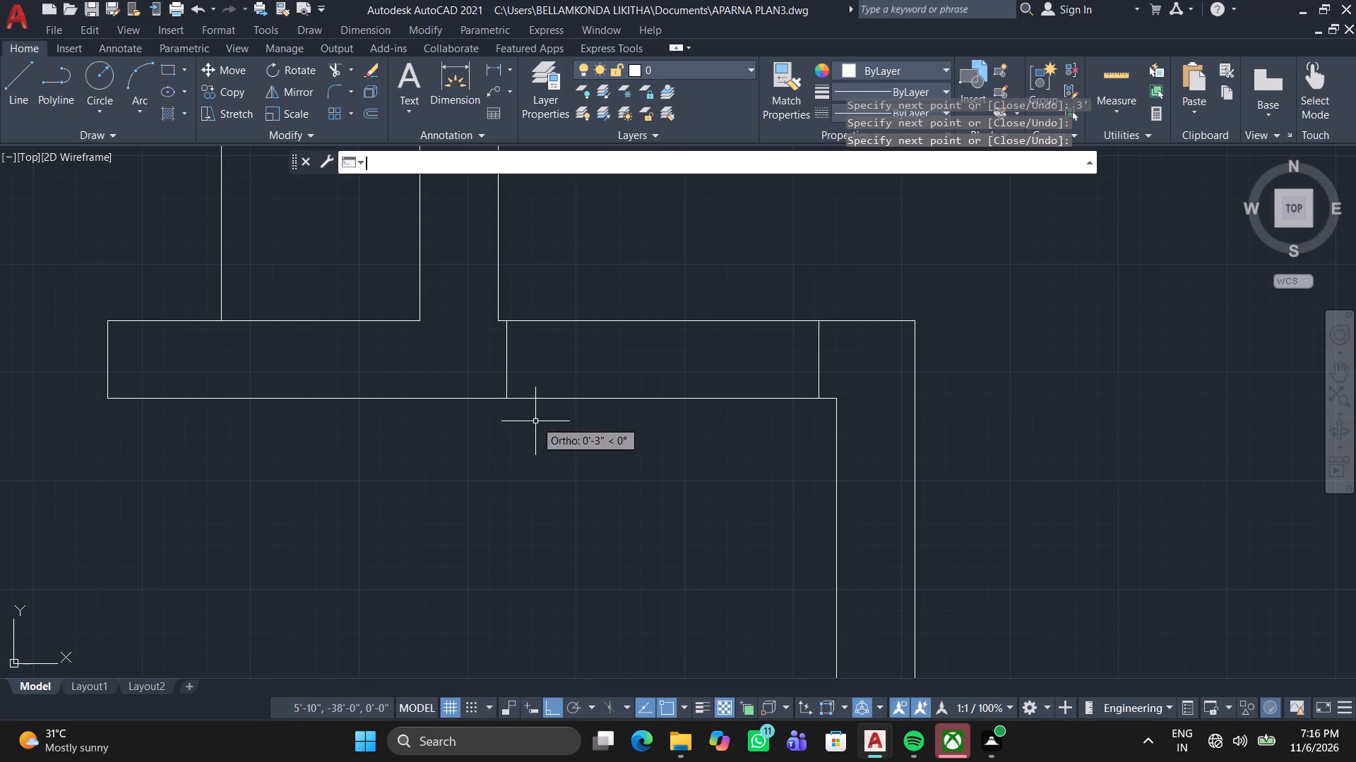
Trim both wall lines between the new 3' jambs to open the lower-left room's upper wall.
click(332, 73)
click(690, 462)
click(669, 281)
Draw a stub partition 1.5' deep and 4.5" wide in the projecting bottom room, 1' from its upper-left corner, extending its far side across the upper wall.
scroll(665, 423, down, 2)
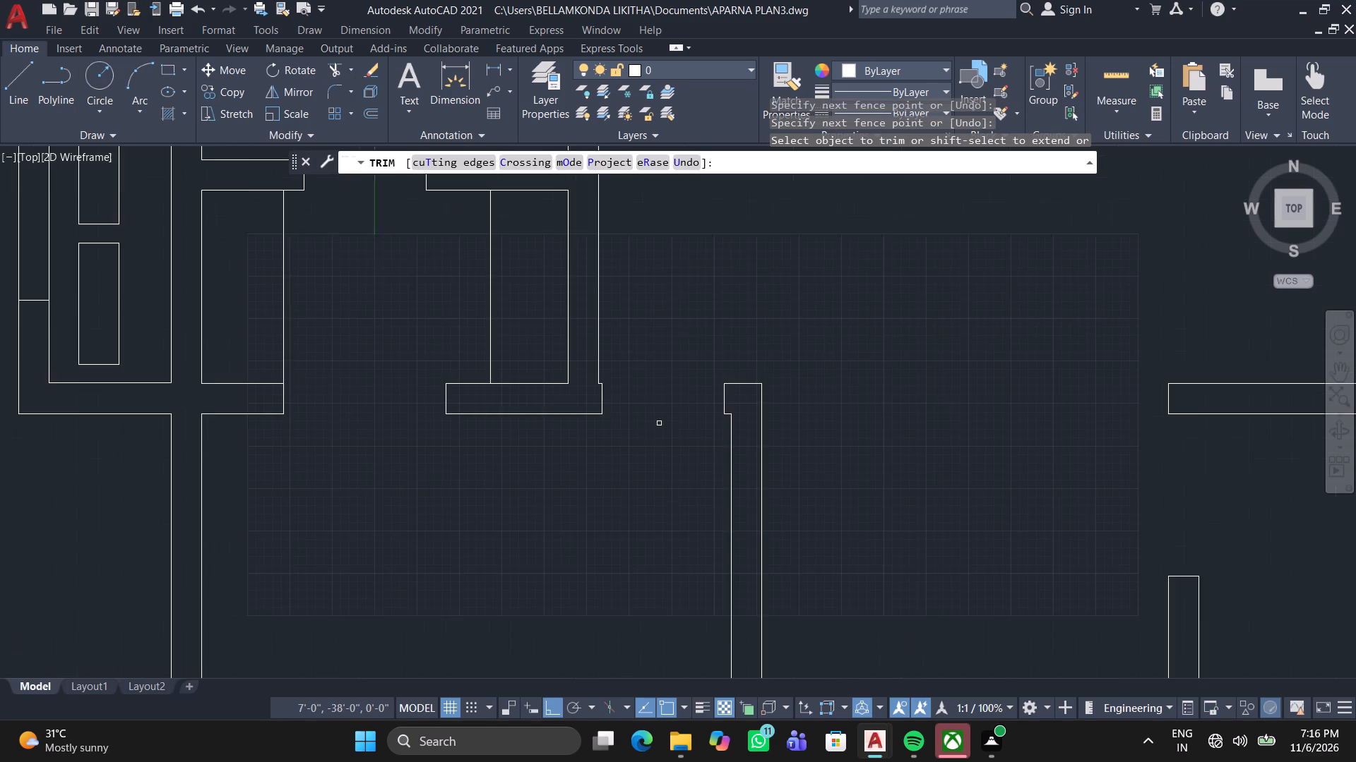
middle_drag(647, 427, 534, 369)
scroll(531, 361, down, 1)
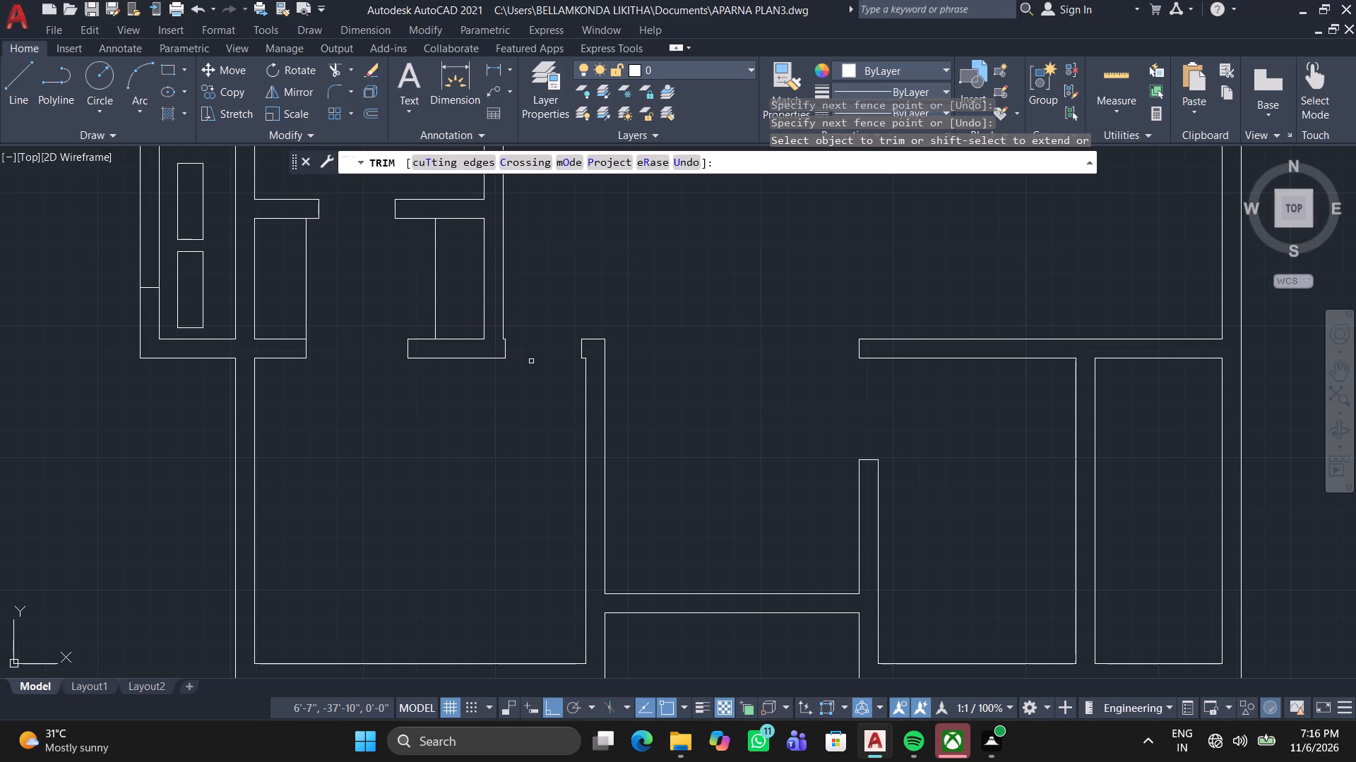
scroll(560, 357, down, 1)
middle_drag(560, 357, 533, 207)
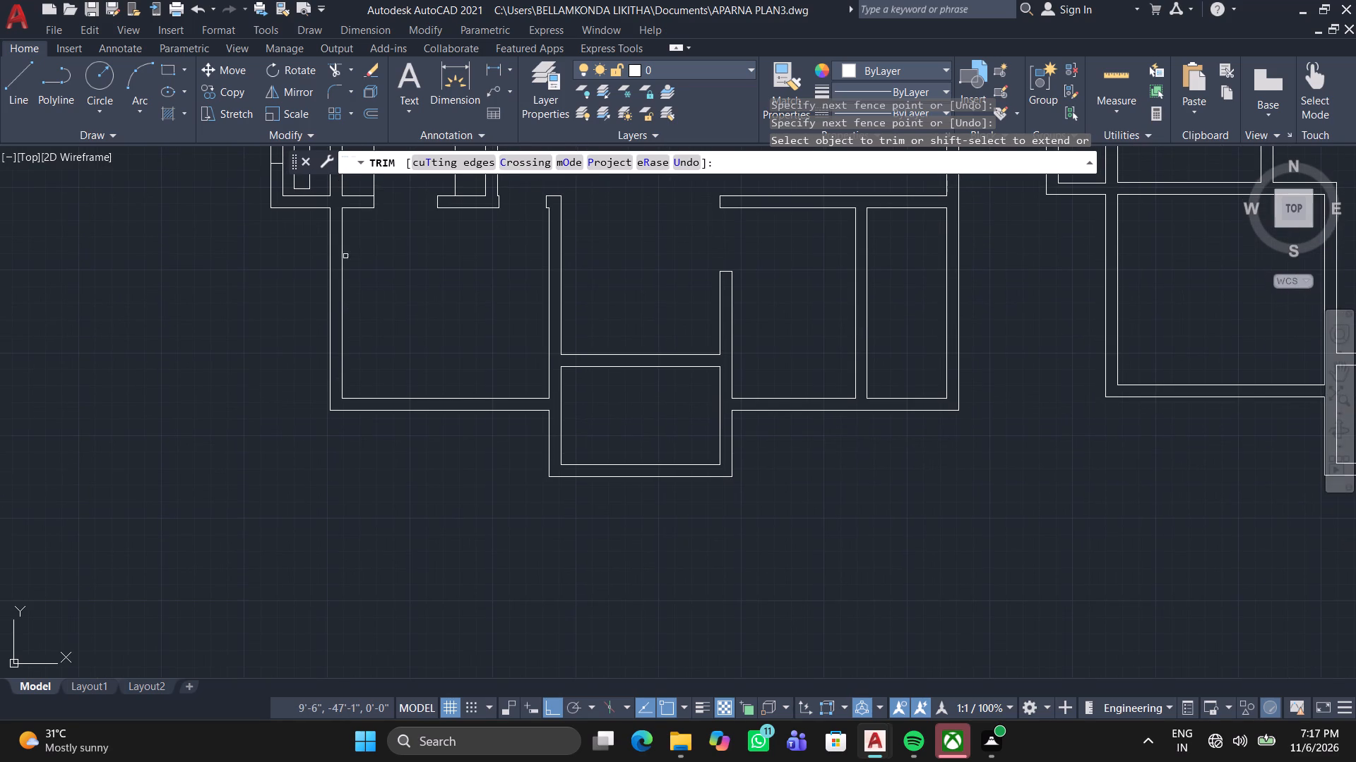
click(8, 80)
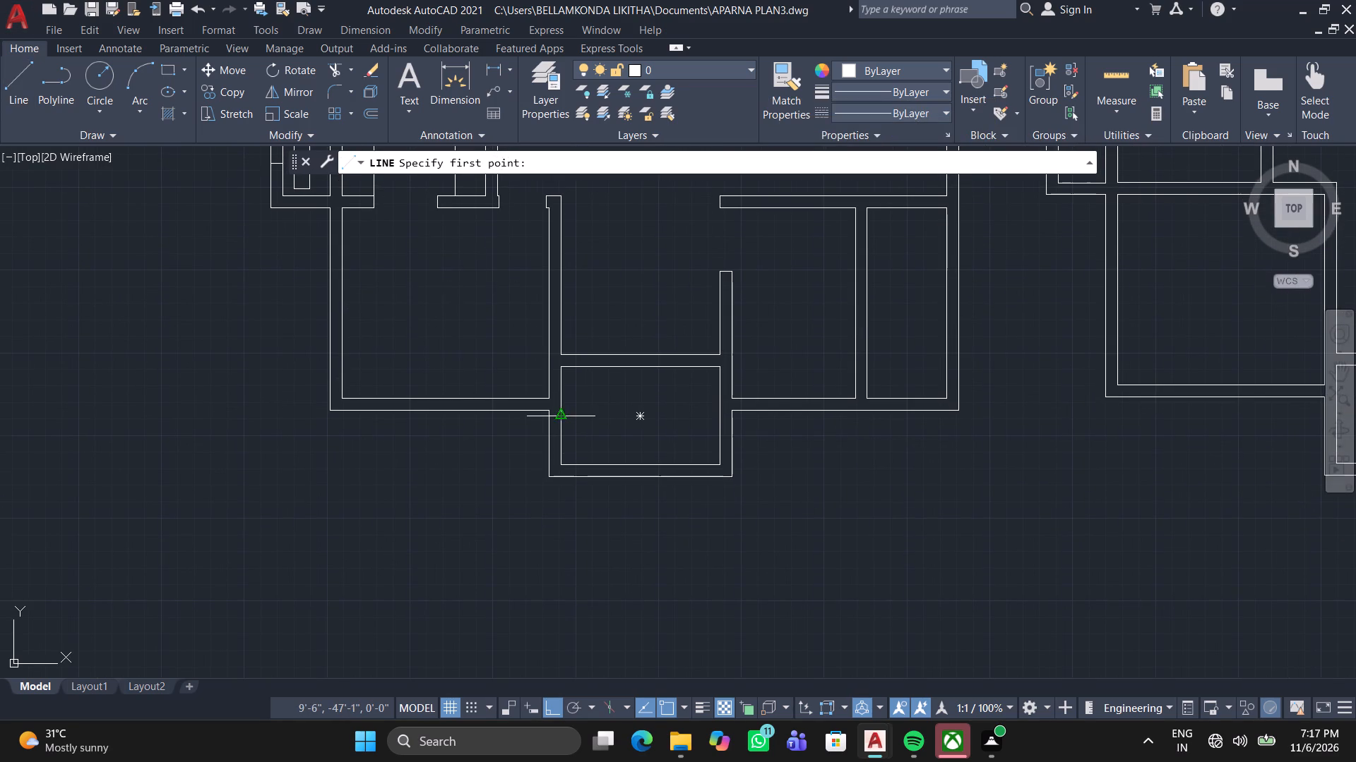
scroll(561, 416, up, 2)
middle_drag(664, 305, 600, 413)
scroll(597, 410, up, 1)
scroll(502, 425, up, 2)
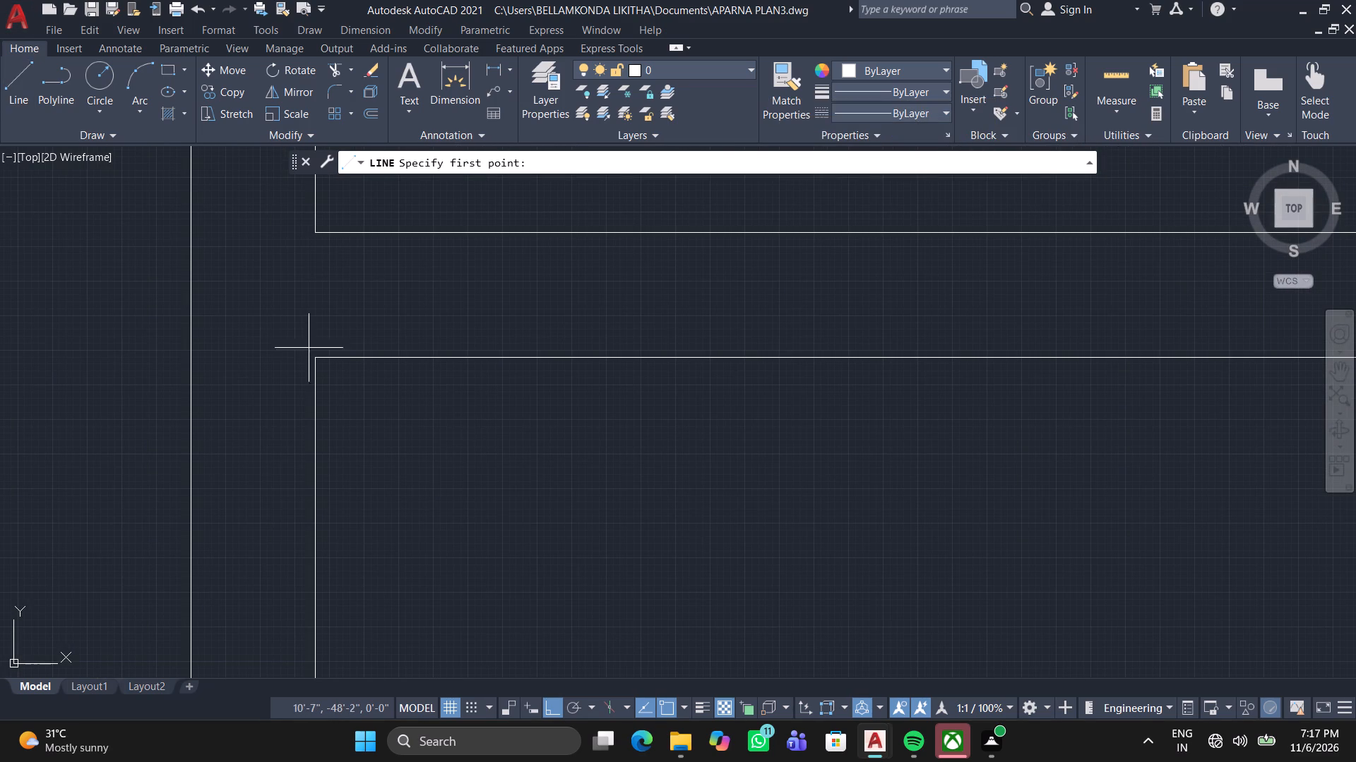
click(318, 361)
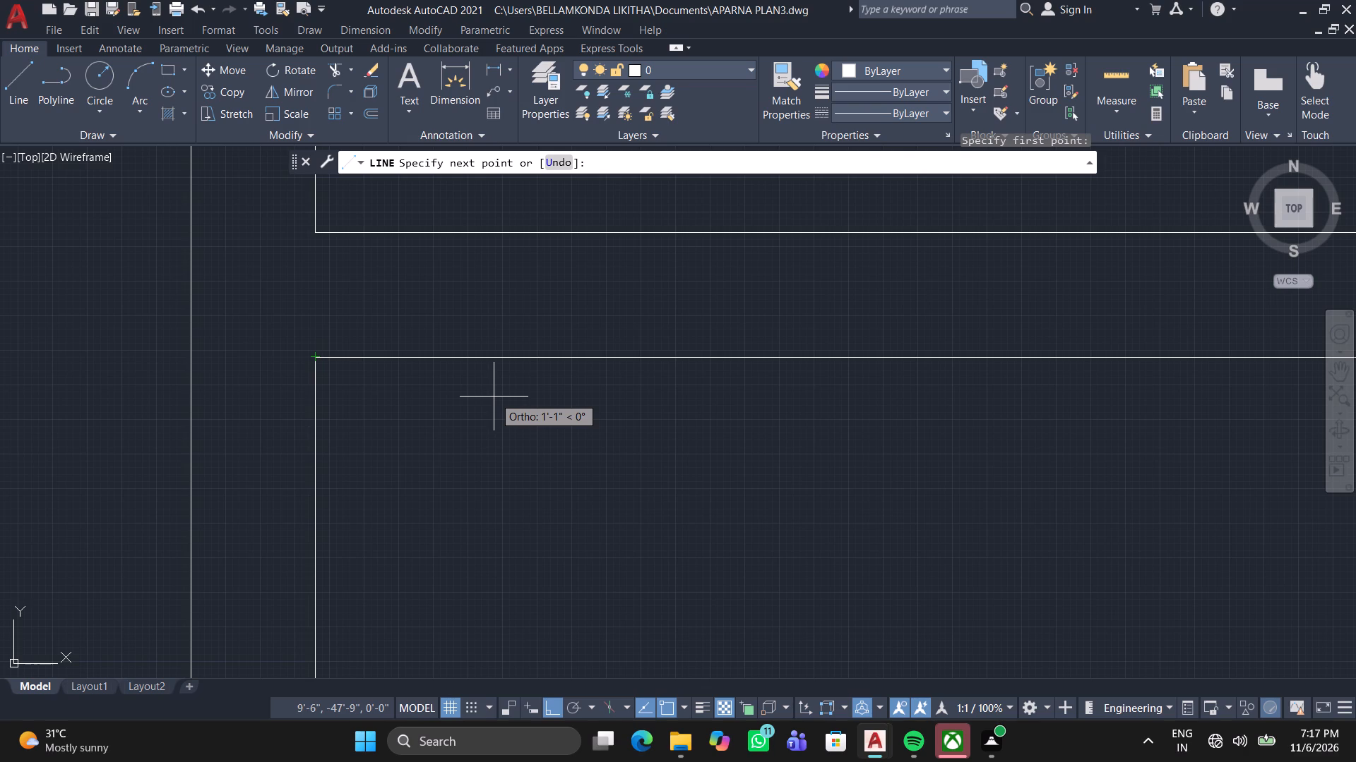
key(1)
key(apostrophe)
key(Return)
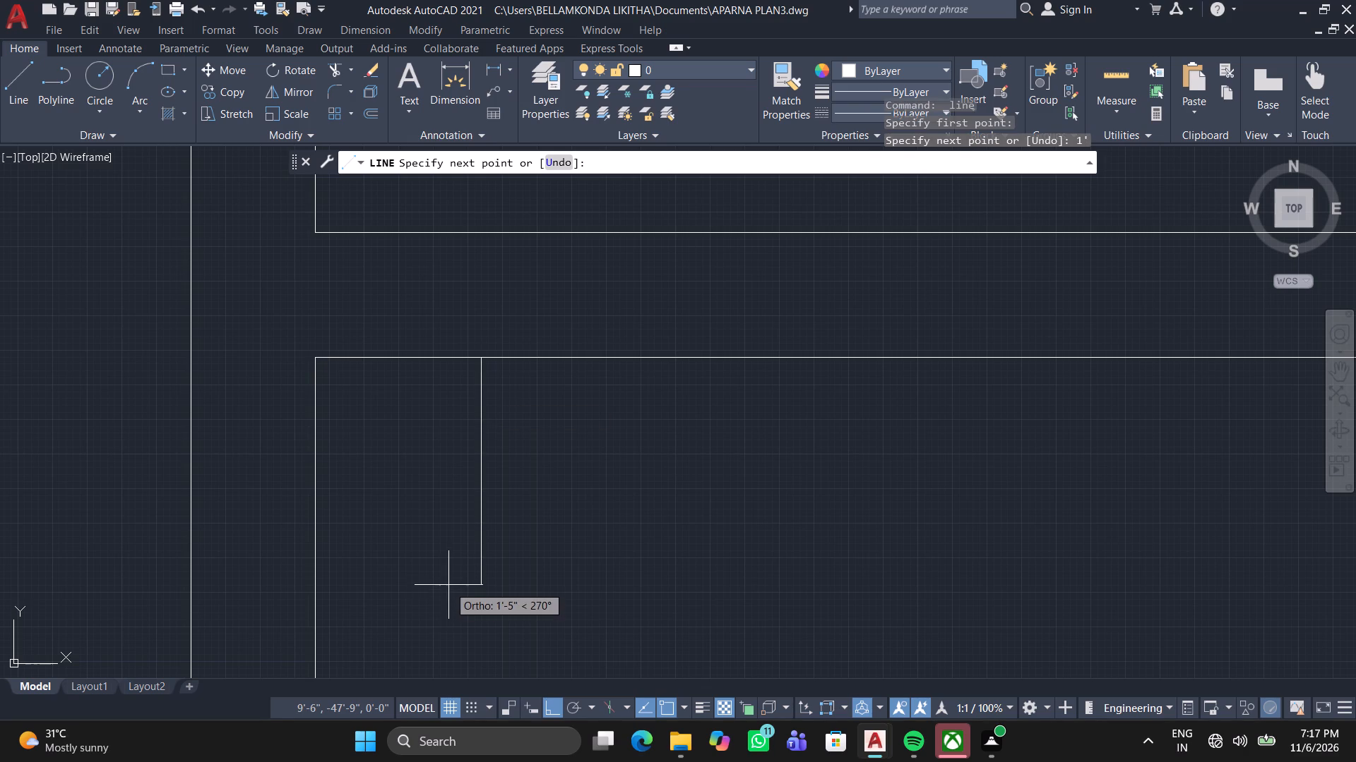
scroll(450, 579, down, 1)
middle_drag(461, 574, 536, 484)
text(1.5)
key(apostrophe)
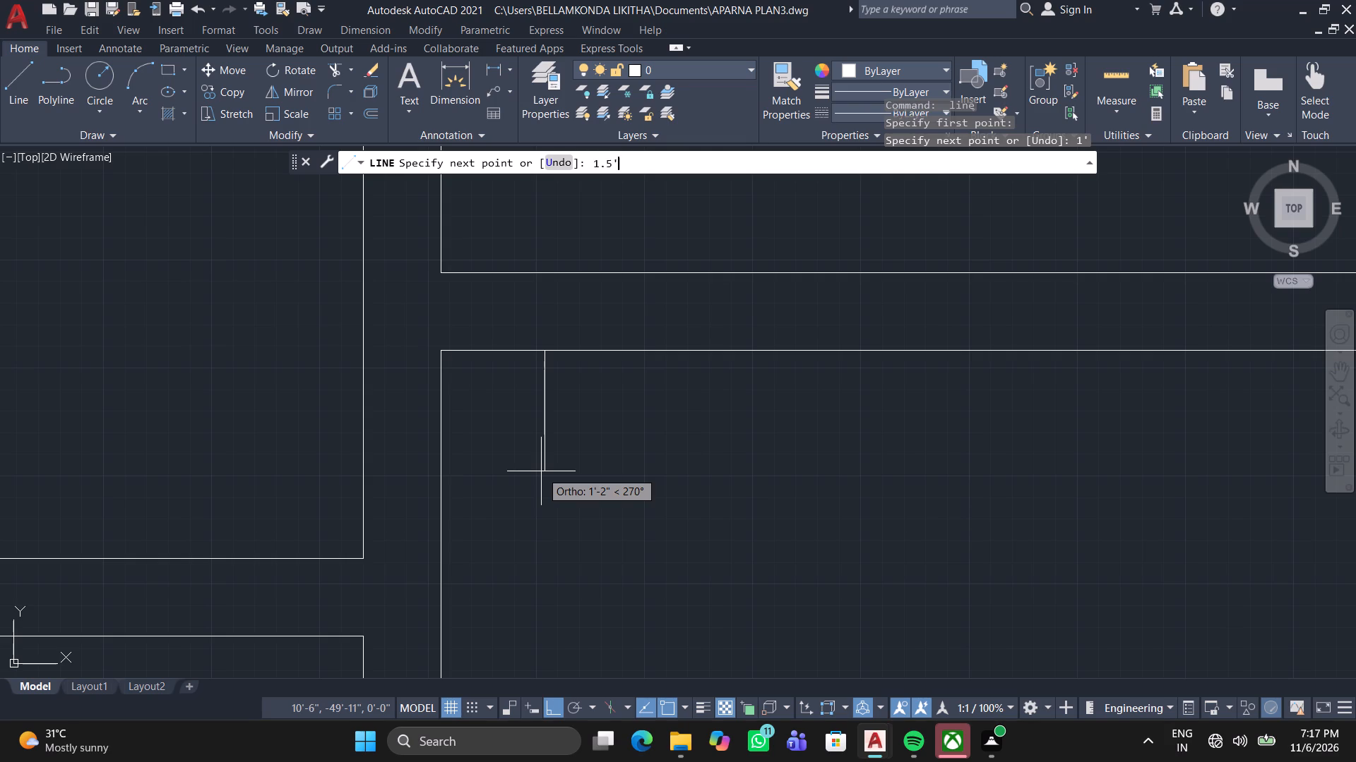
key(Return)
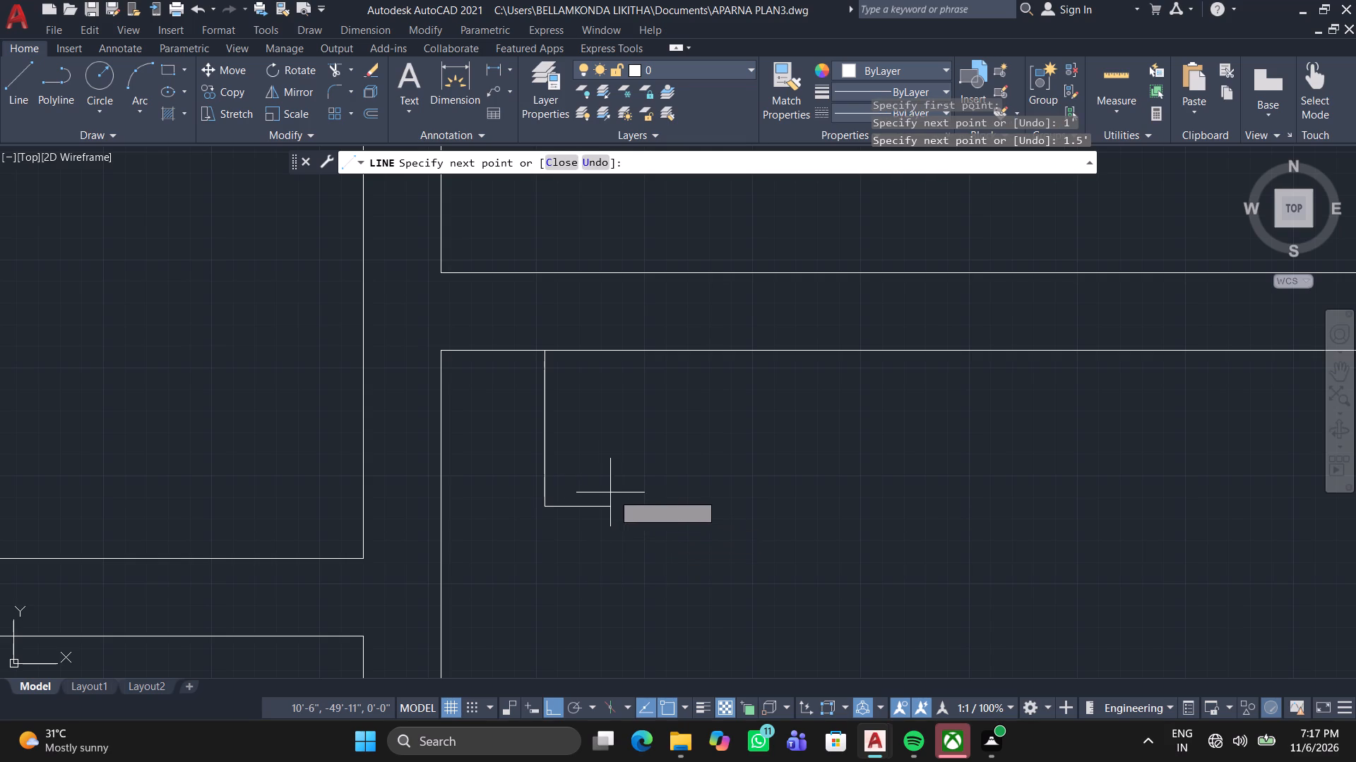
text(4.5)
key(Return)
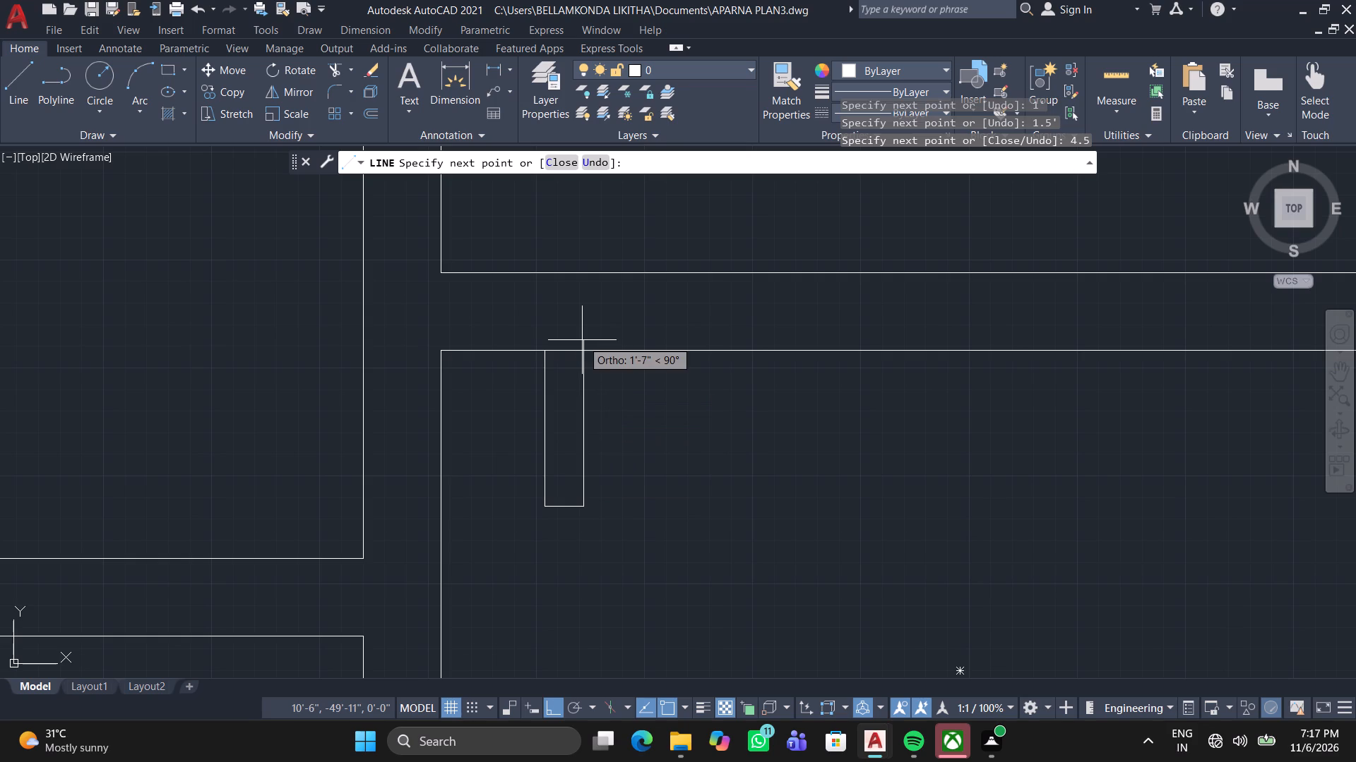
click(583, 273)
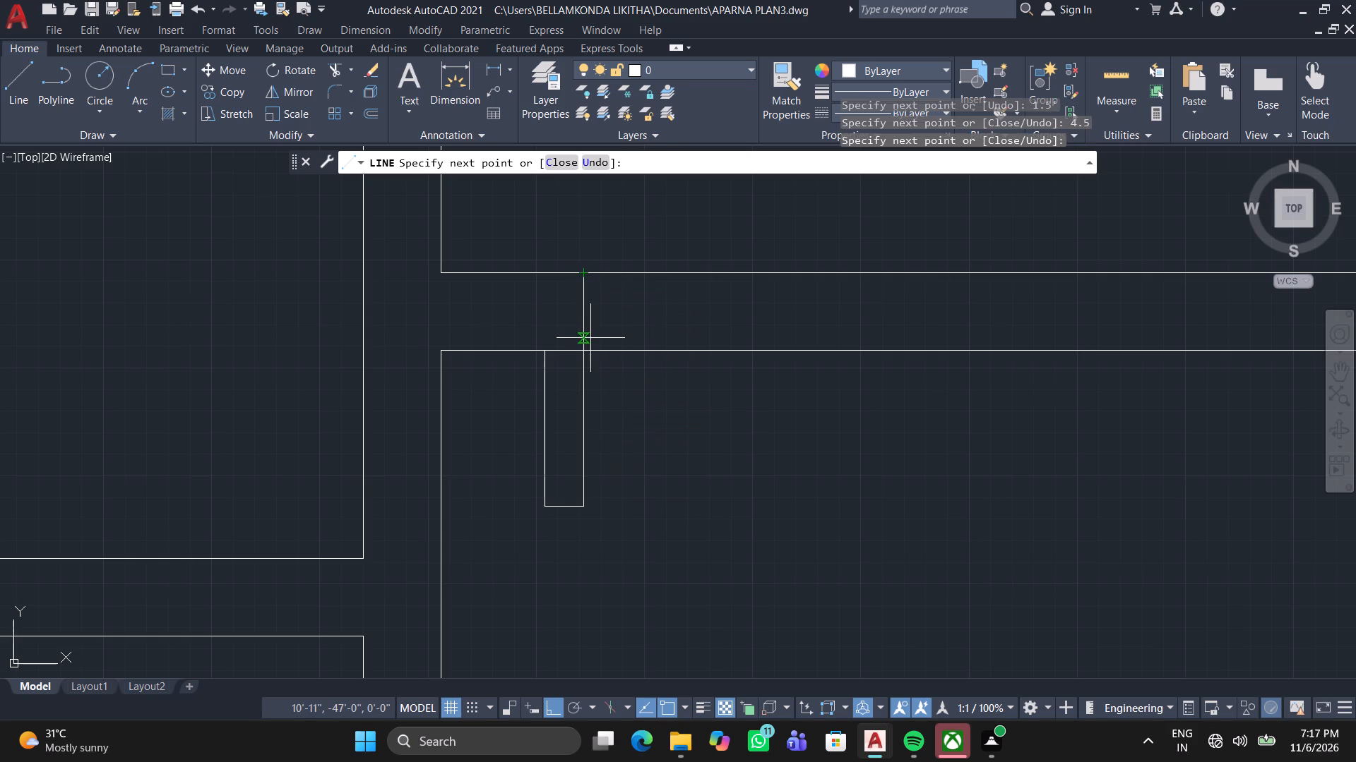
Draw a line about 6'-6" long inside the projecting room's upper wall, 4.5" from its upper face, and close its far end across the wall.
text(4.5)
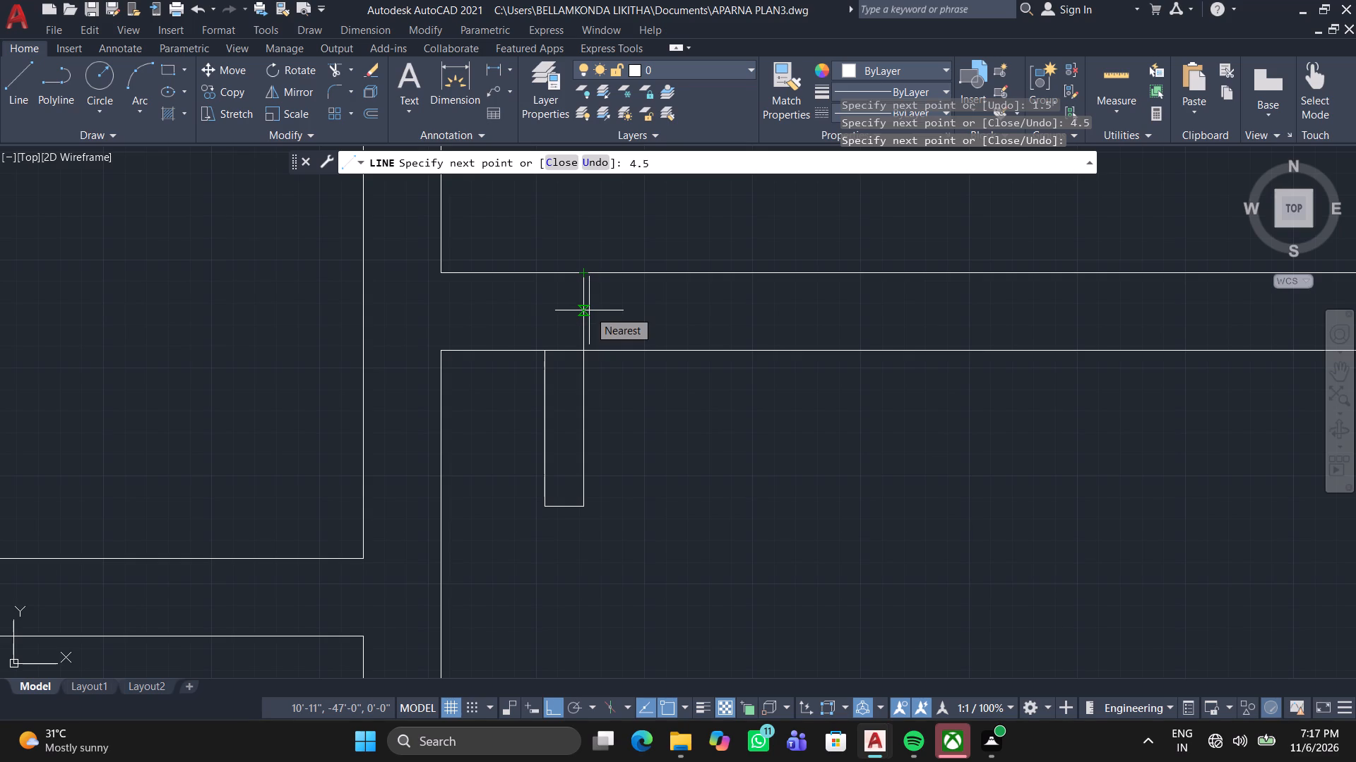
key(Return)
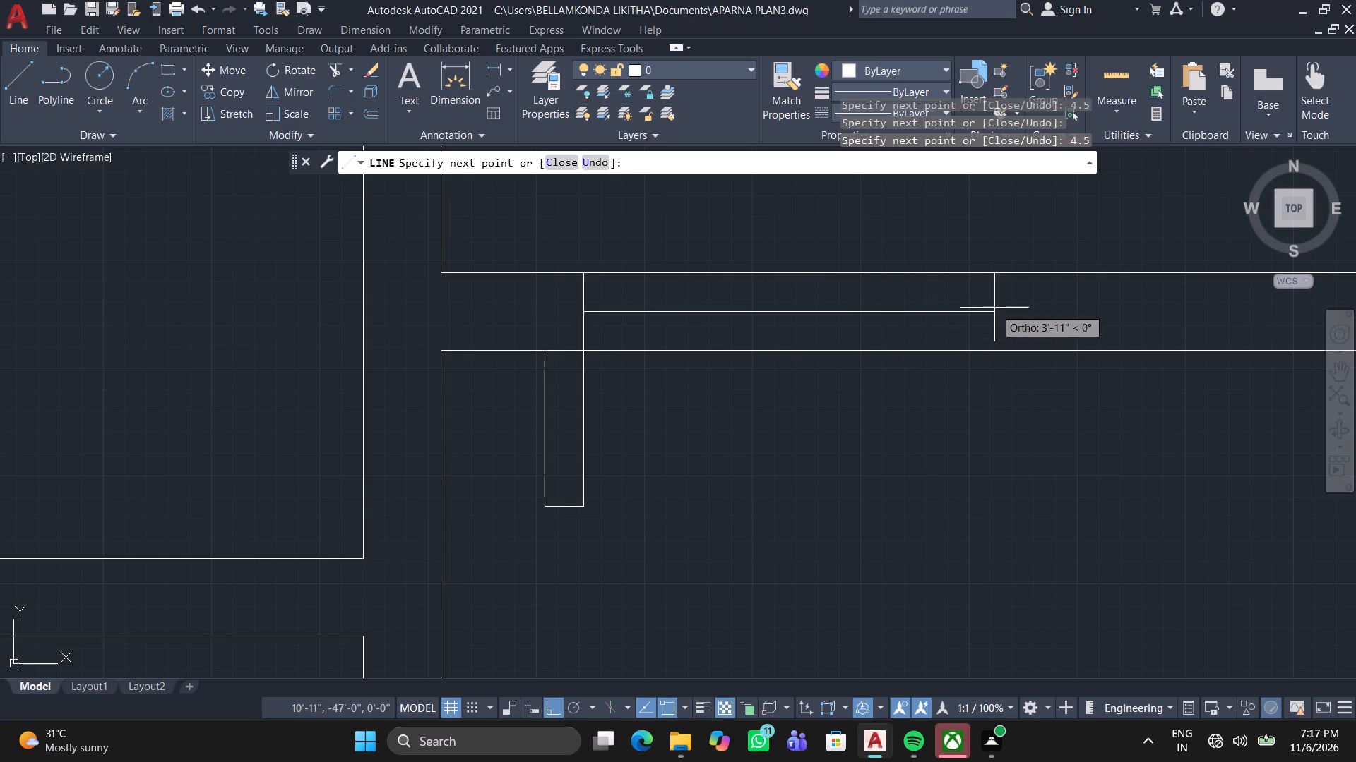
scroll(1004, 306, down, 2)
middle_drag(1004, 307, 850, 356)
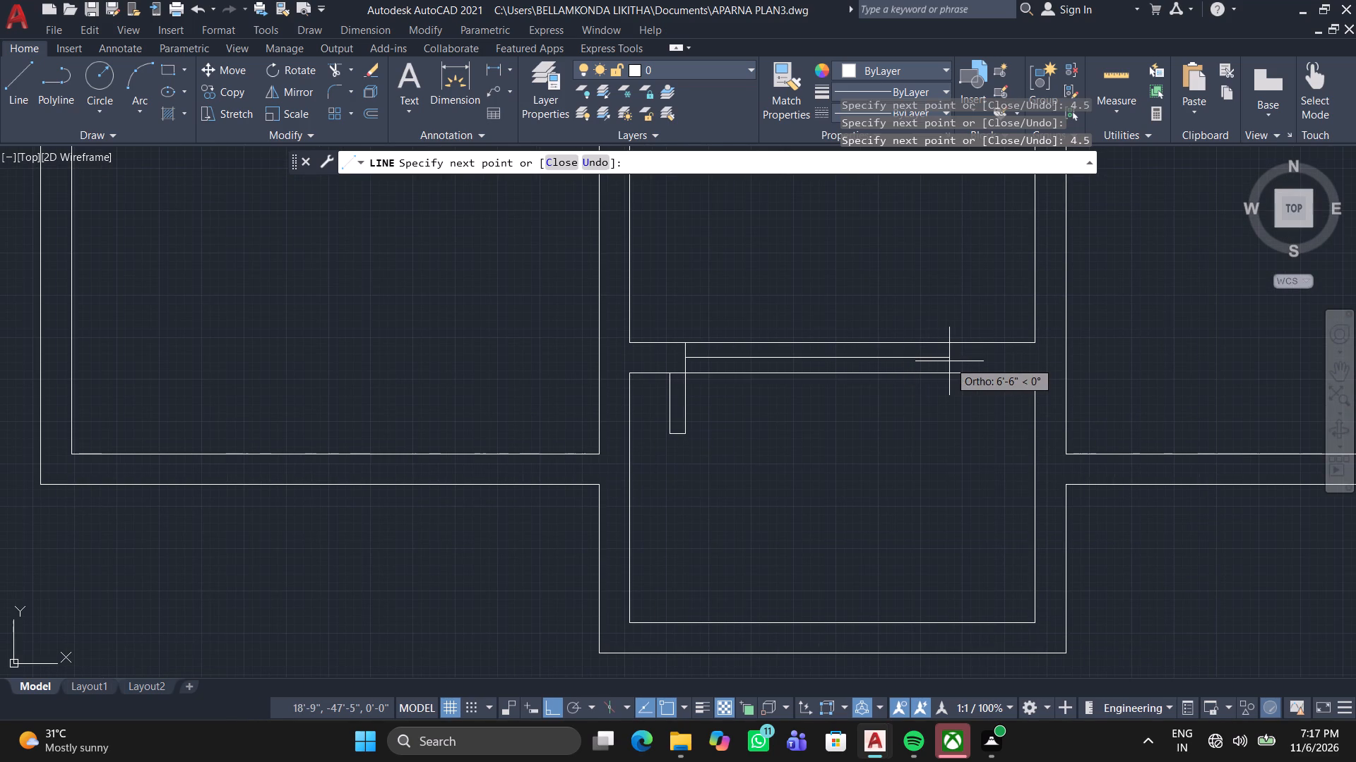
scroll(950, 363, up, 3)
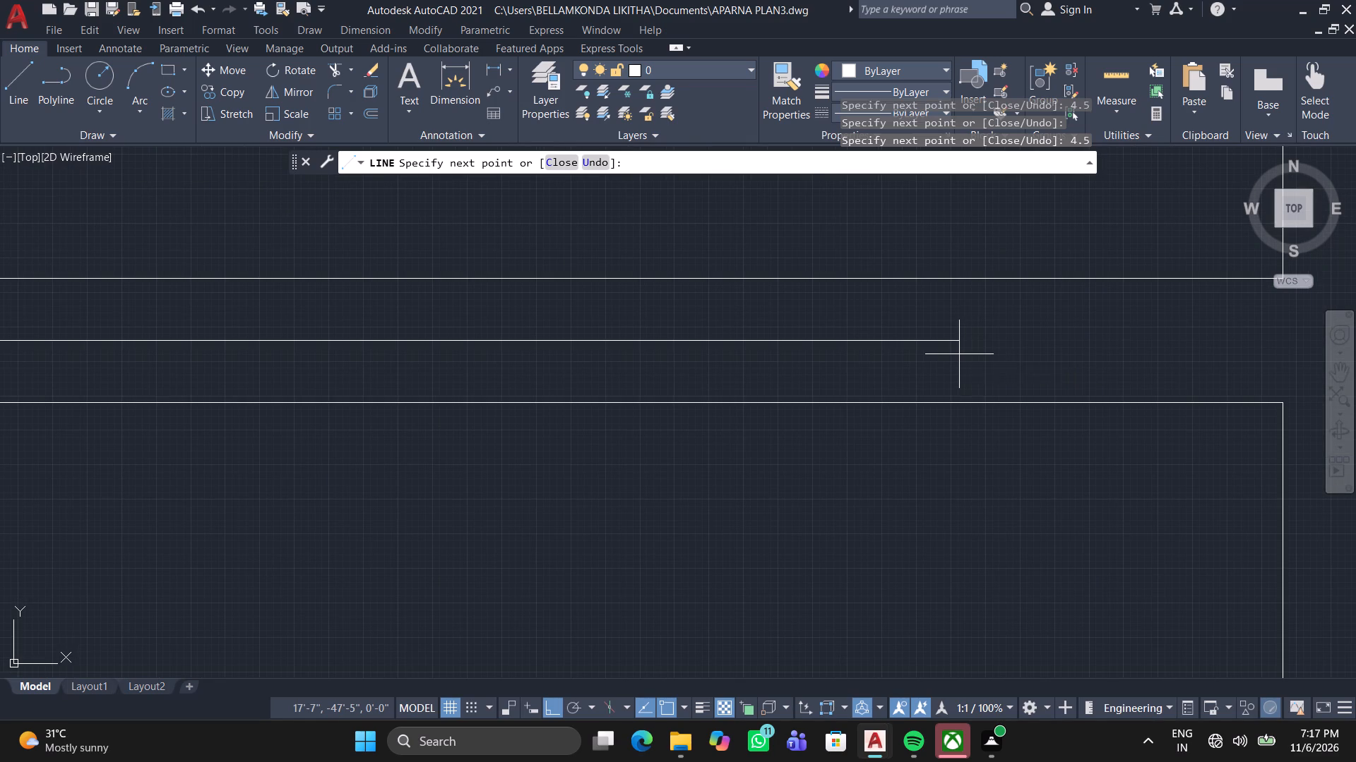
click(959, 354)
click(961, 276)
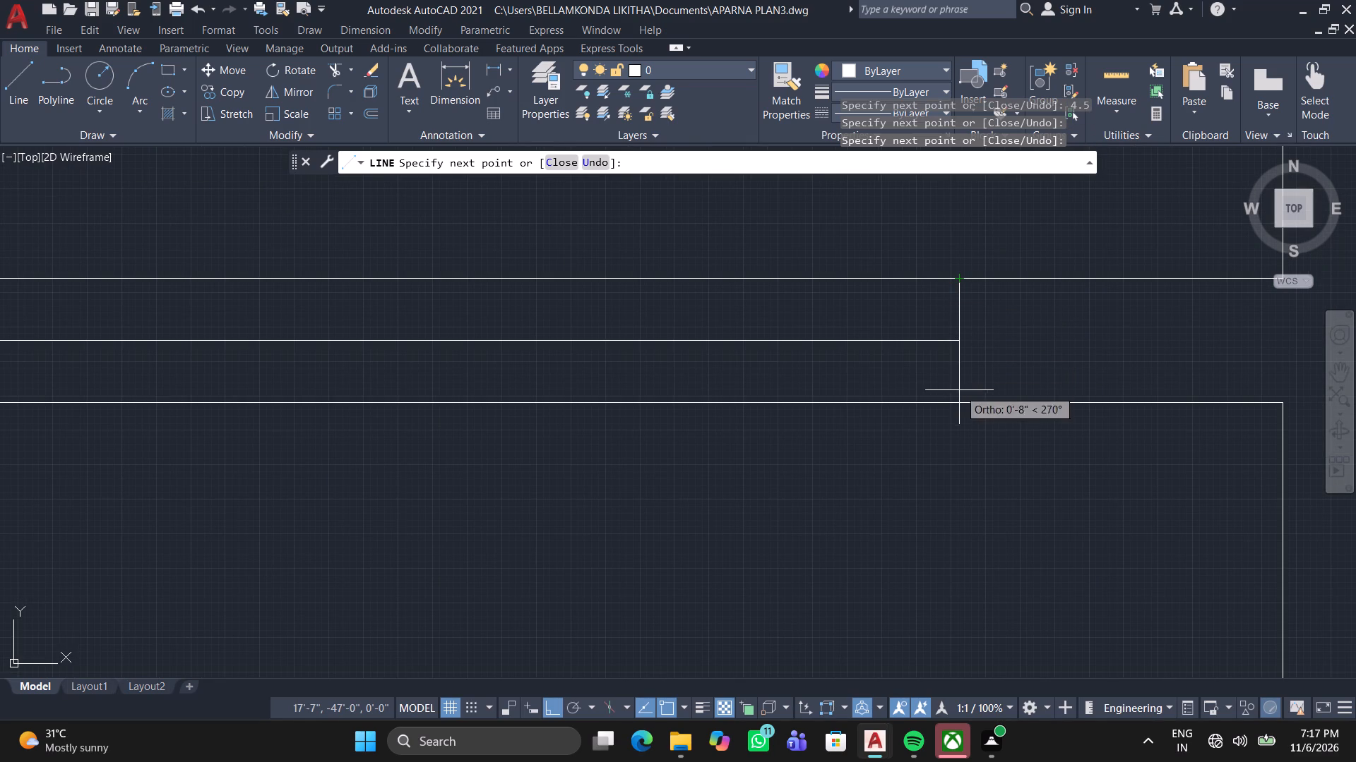
click(957, 400)
scroll(443, 427, down, 2)
middle_drag(446, 432, 692, 418)
scroll(694, 418, down, 1)
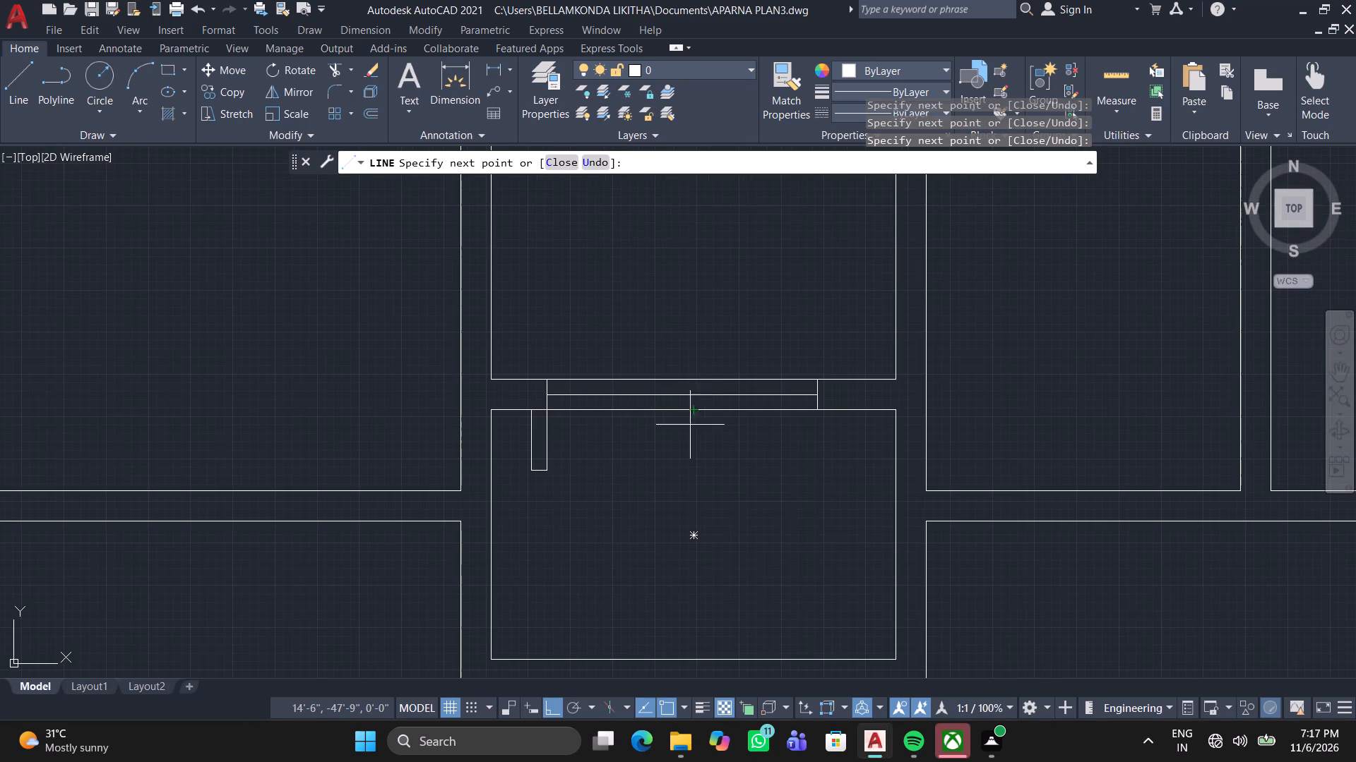
key(Escape)
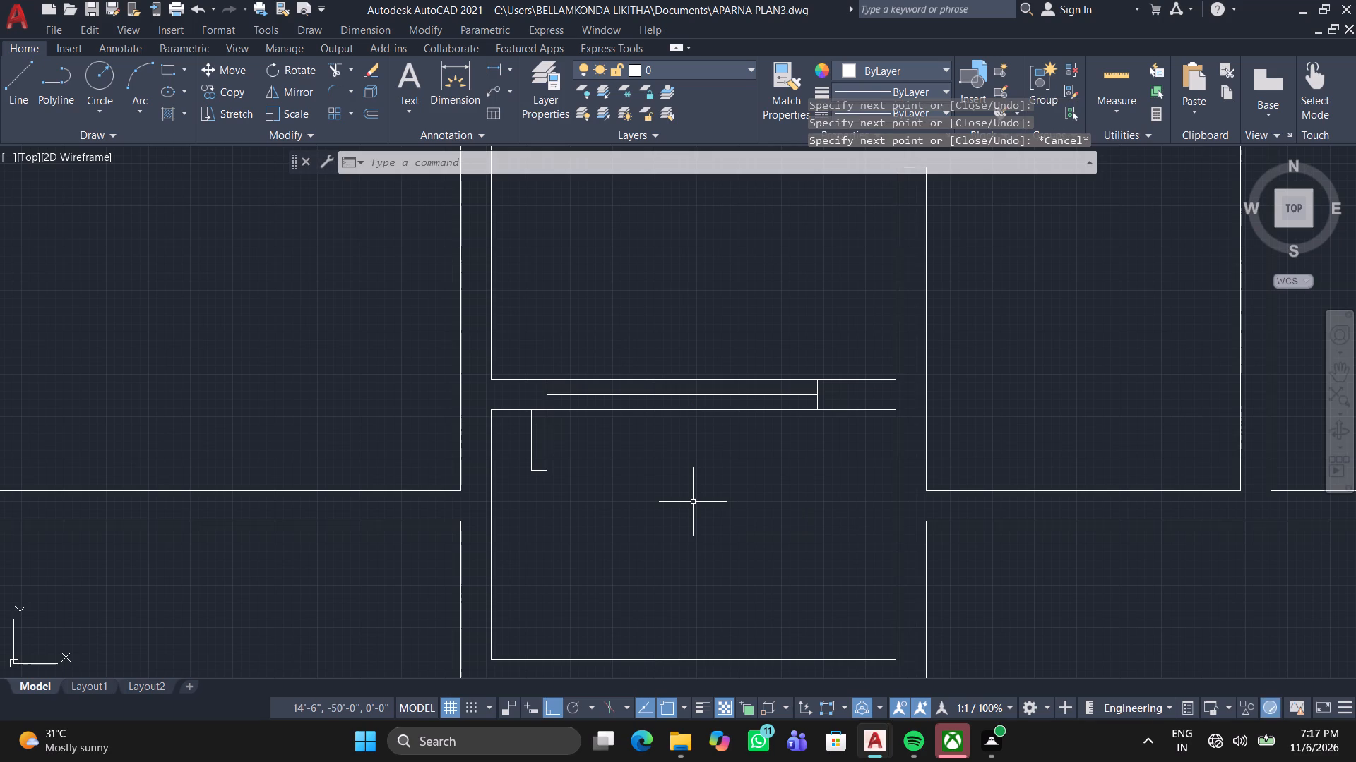
Trim the lower wall line between the two faces of the stub partition.
scroll(489, 404, up, 4)
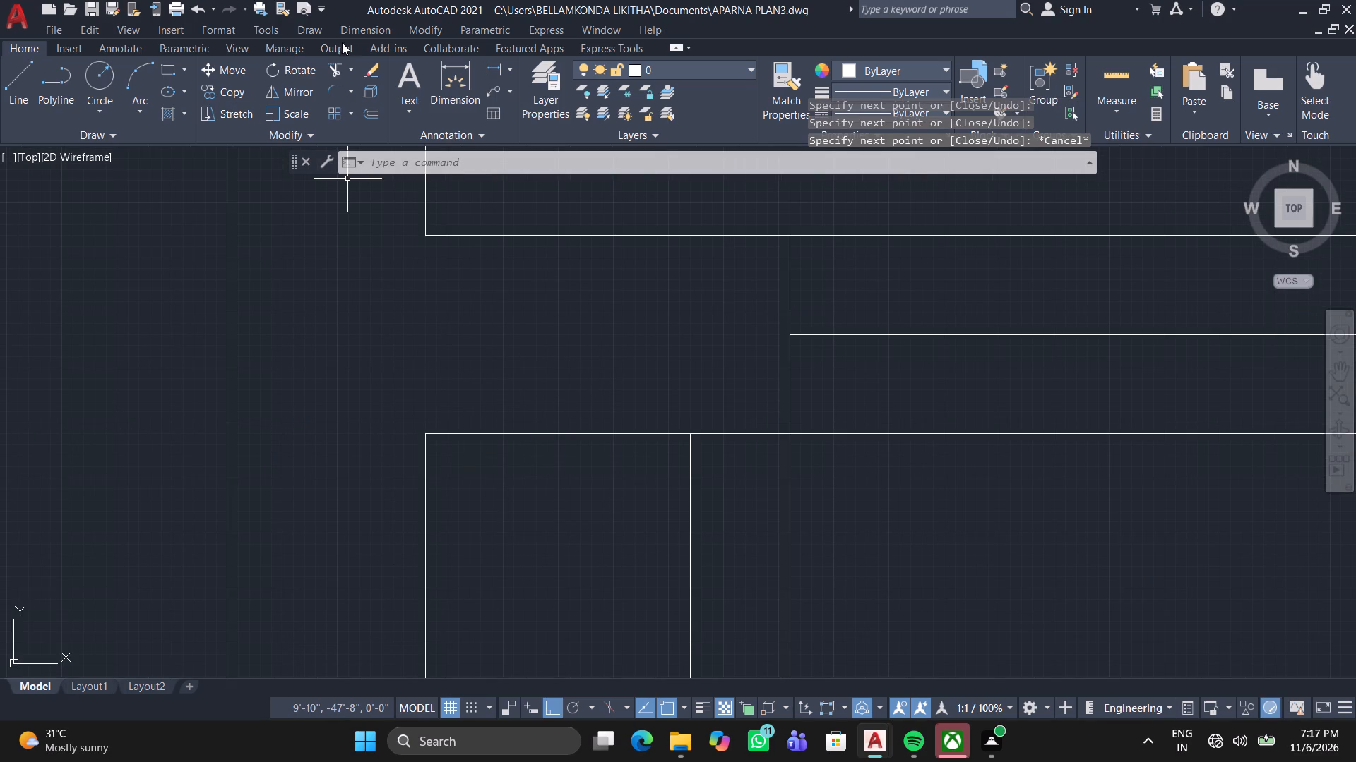
click(334, 67)
click(747, 485)
click(743, 368)
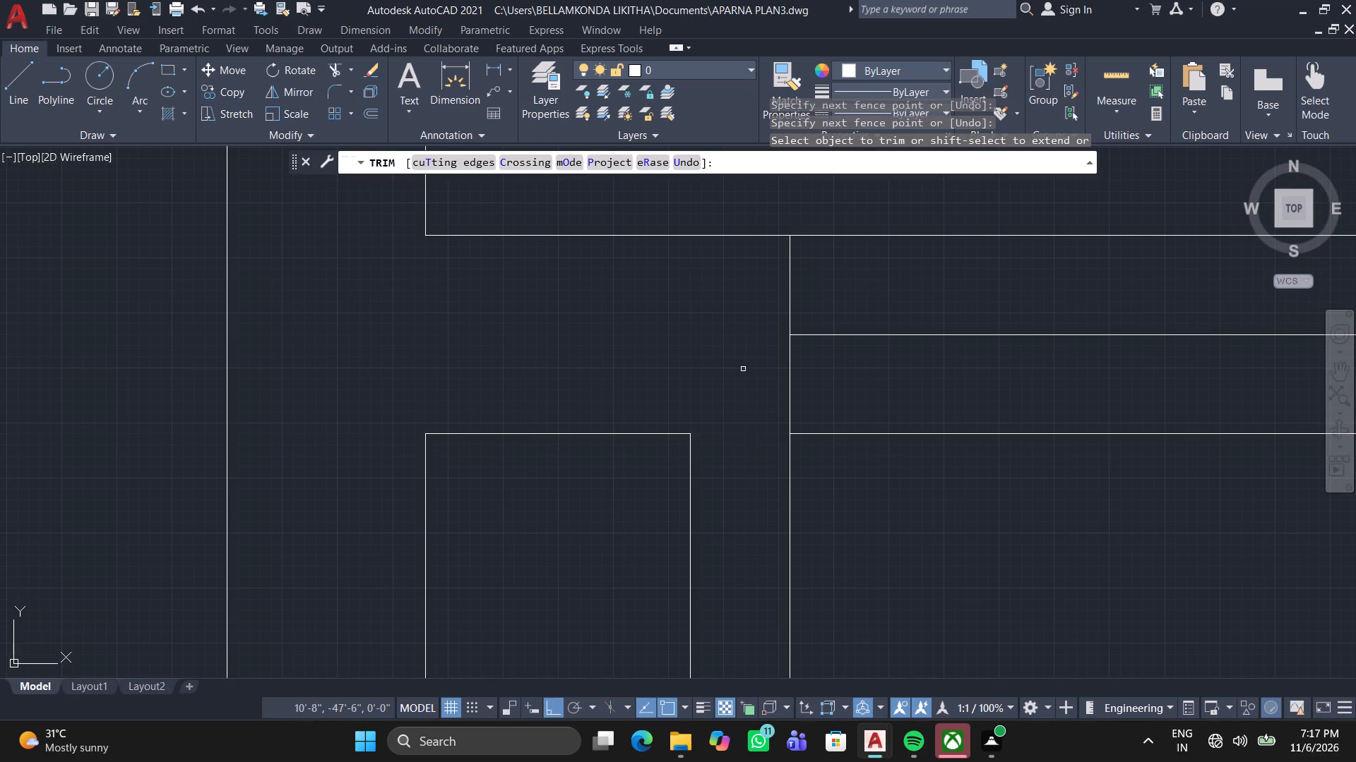
Close the niche beside the stub partition with a line about 1'-1" below the upper wall, and cross it with two diagonals.
scroll(722, 374, down, 1)
click(19, 90)
scroll(627, 514, down, 1)
middle_drag(621, 508, 623, 479)
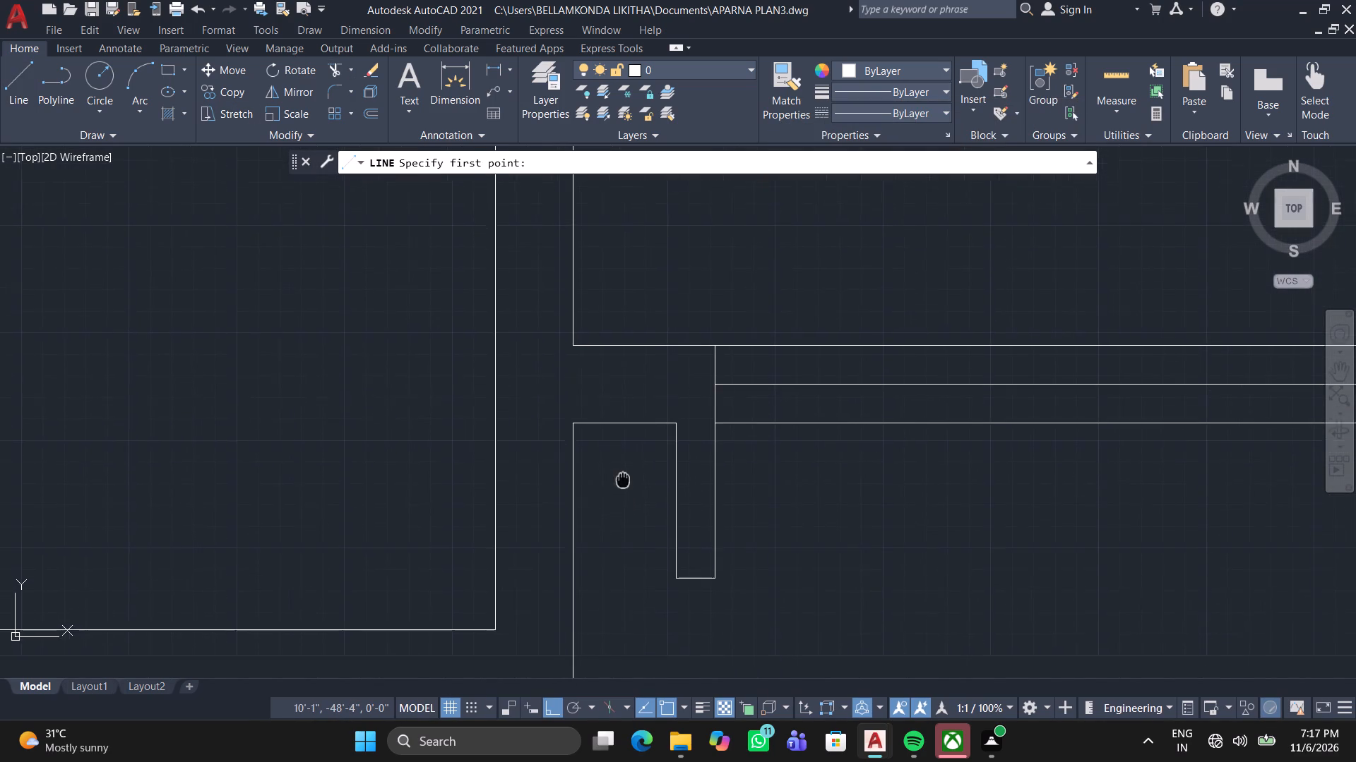
middle_drag(623, 479, 623, 473)
scroll(675, 536, up, 2)
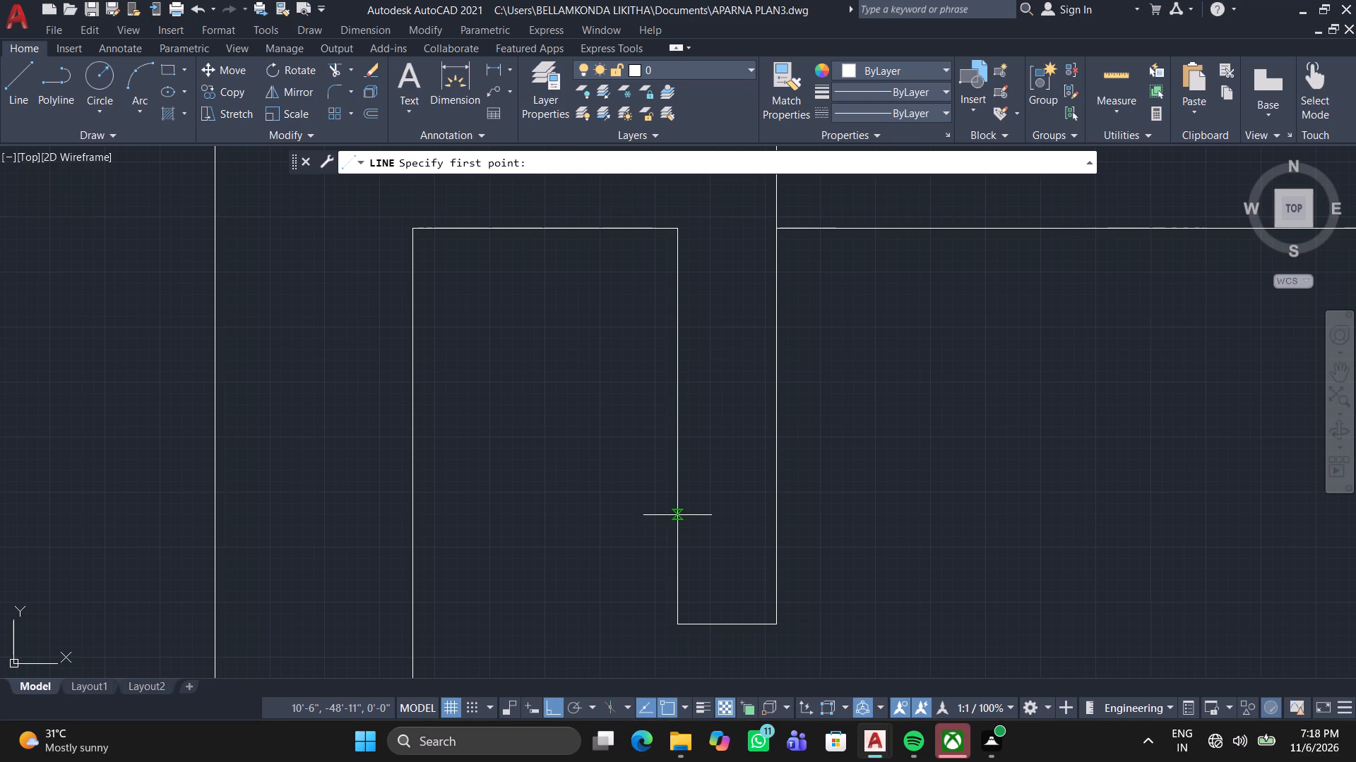
click(677, 515)
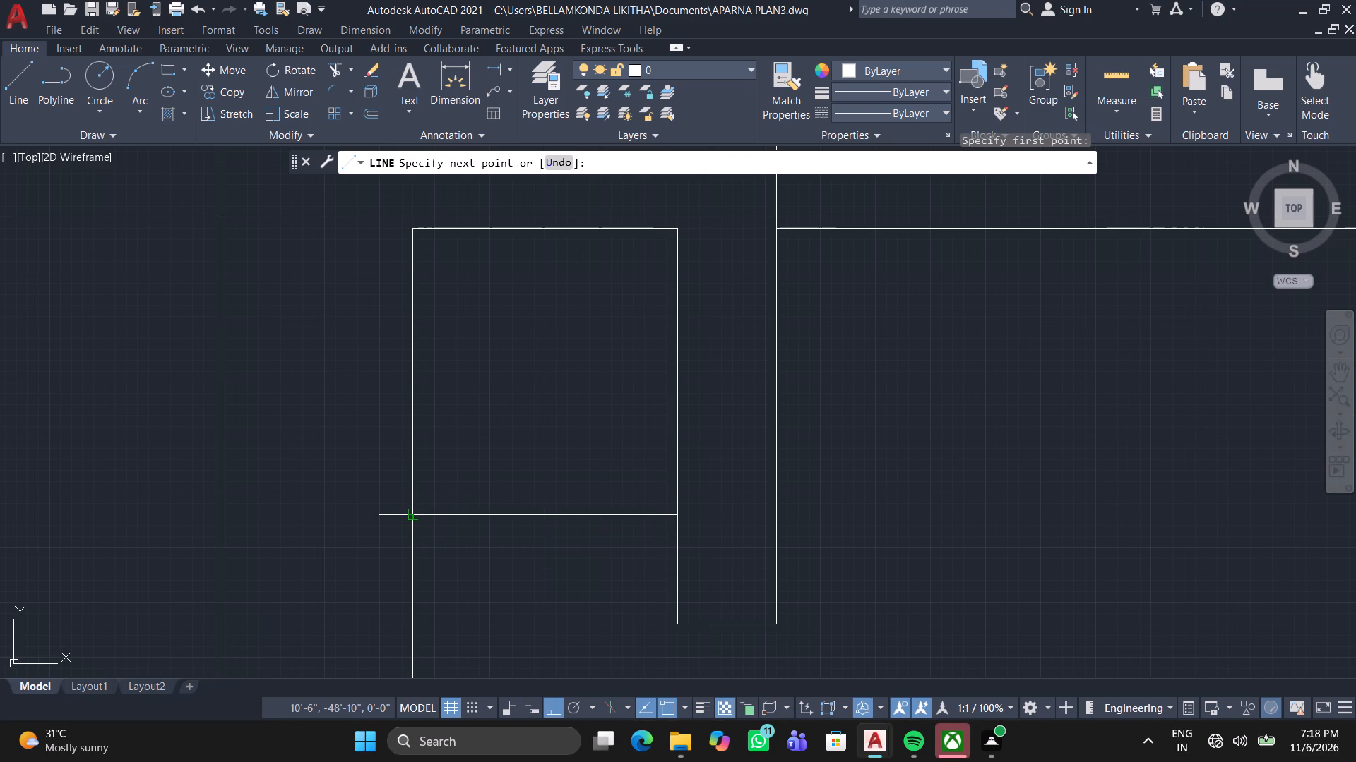
click(417, 514)
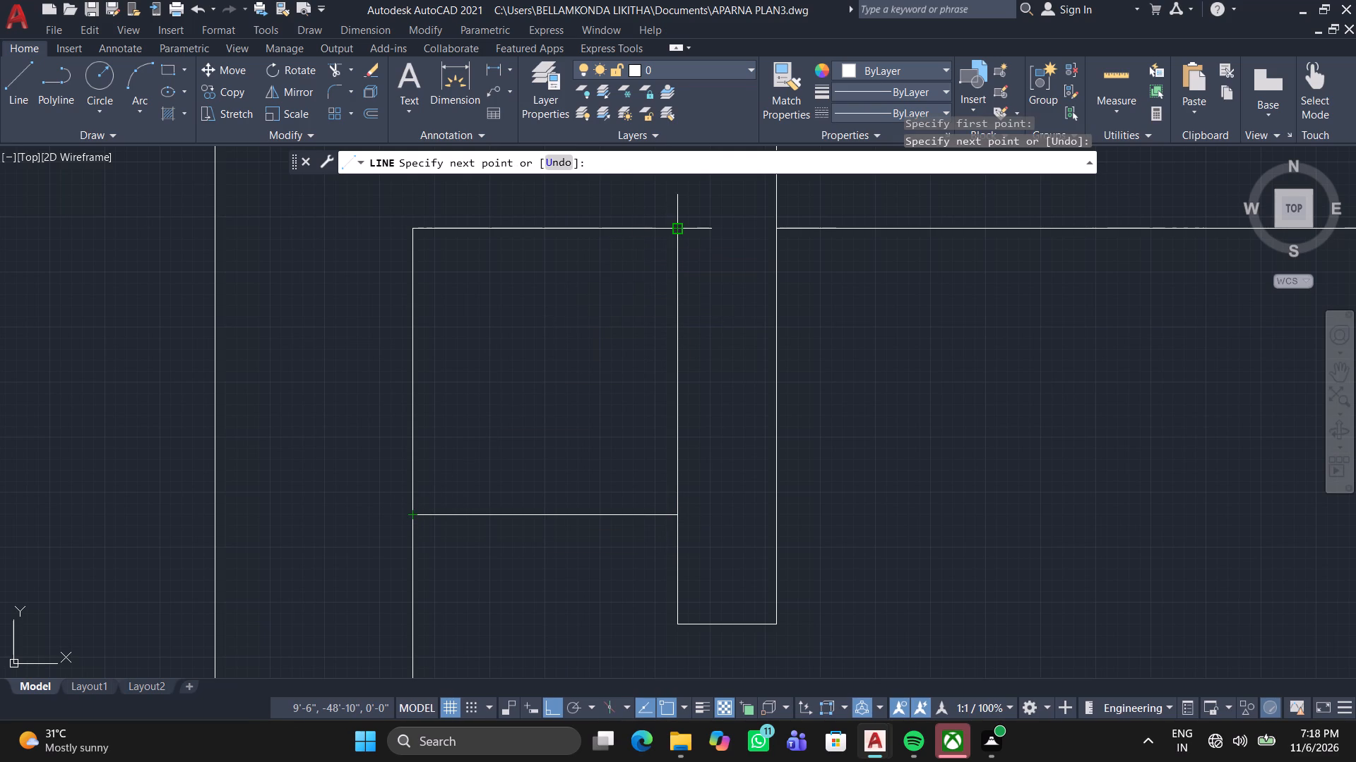
click(675, 229)
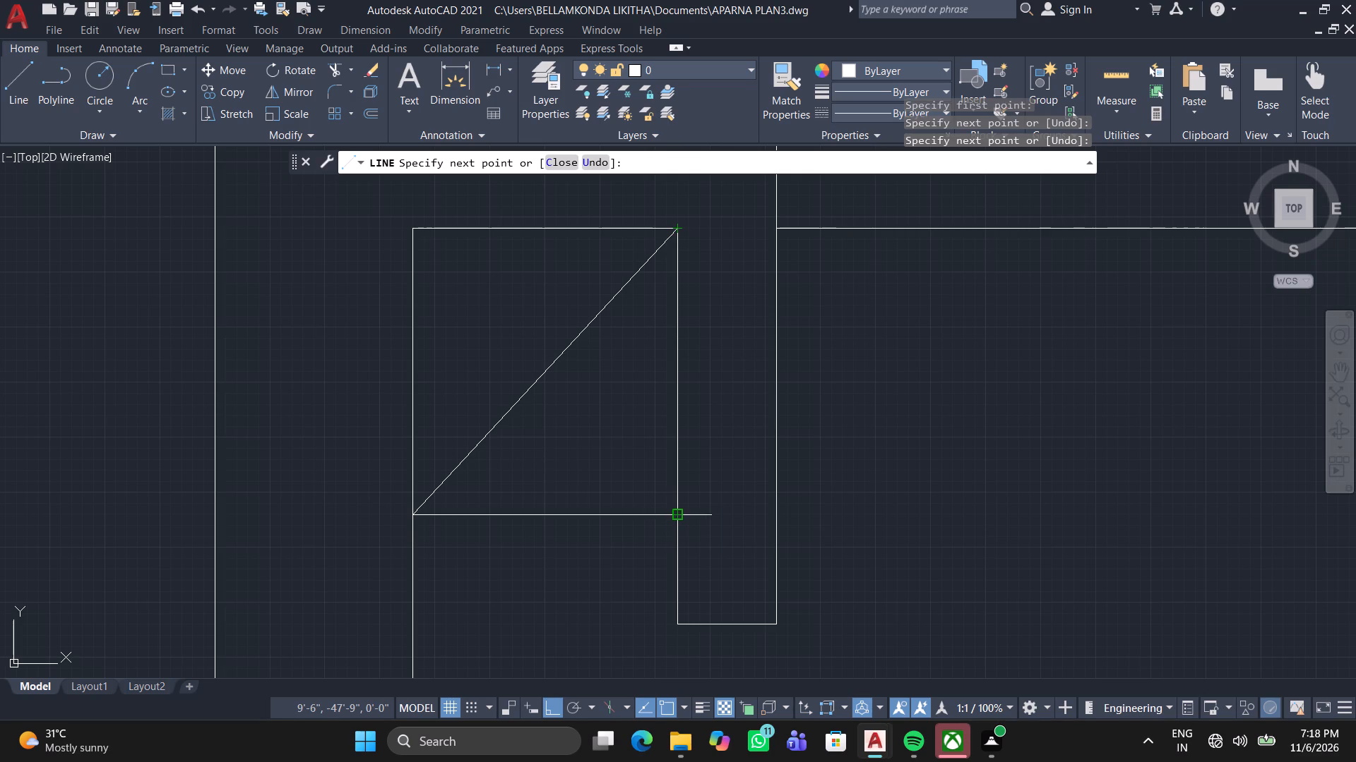
click(674, 514)
click(409, 230)
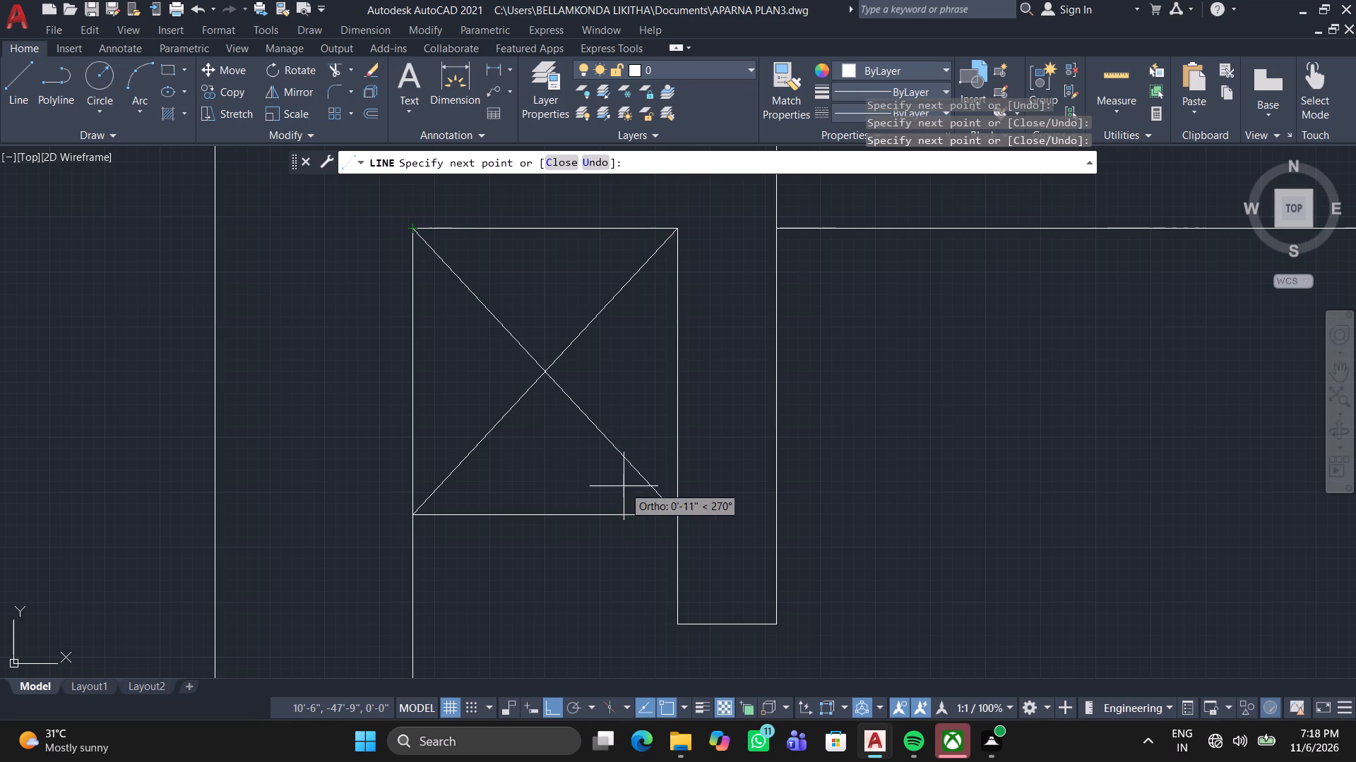
scroll(624, 491, down, 3)
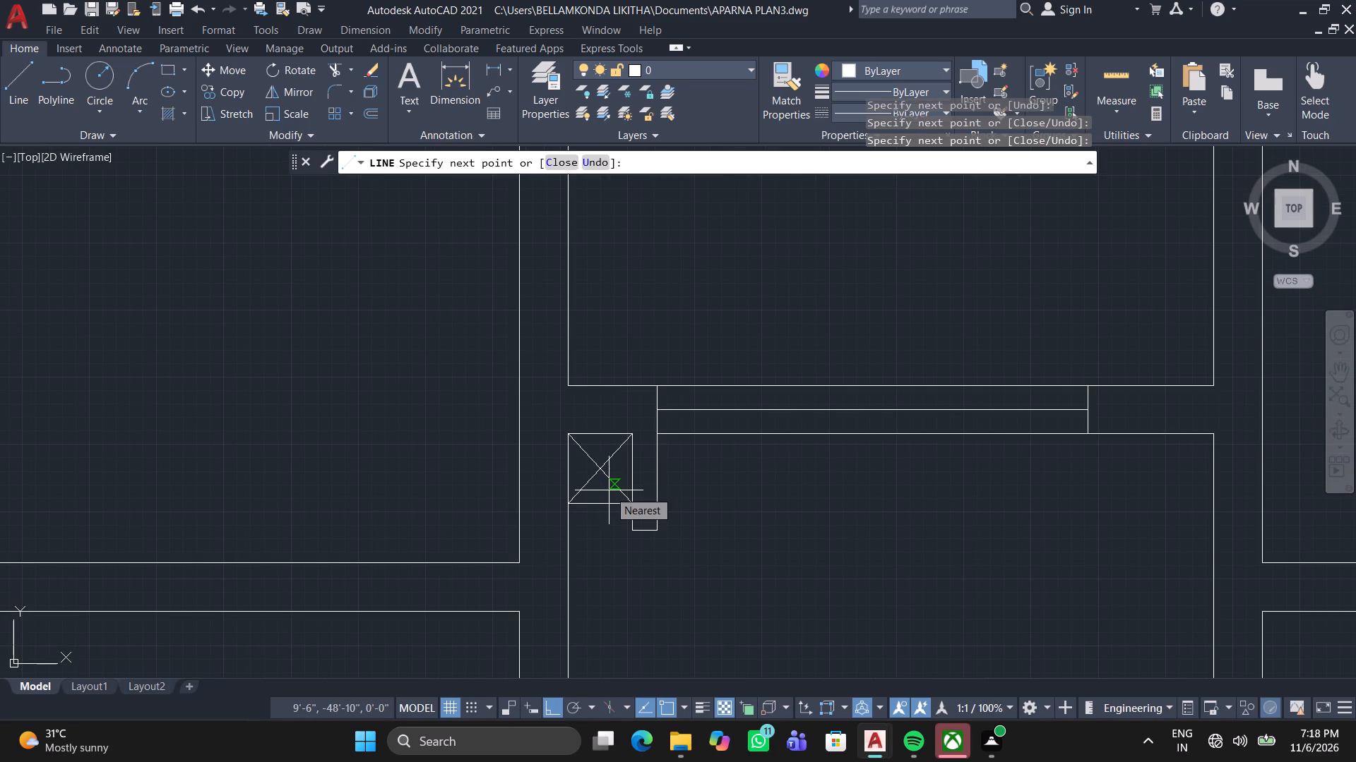
key(space)
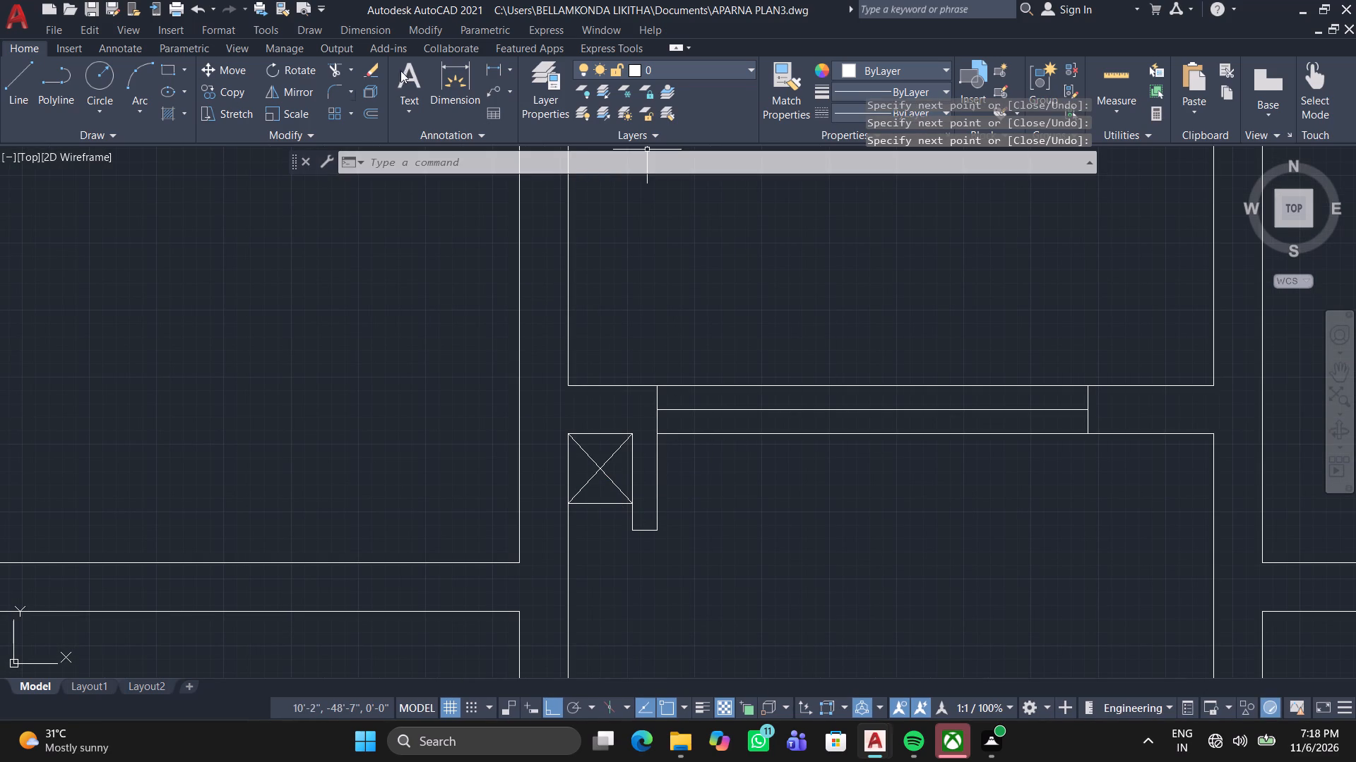
Offset the middle line inside the projecting room's upper wall by 2" to both sides.
click(371, 112)
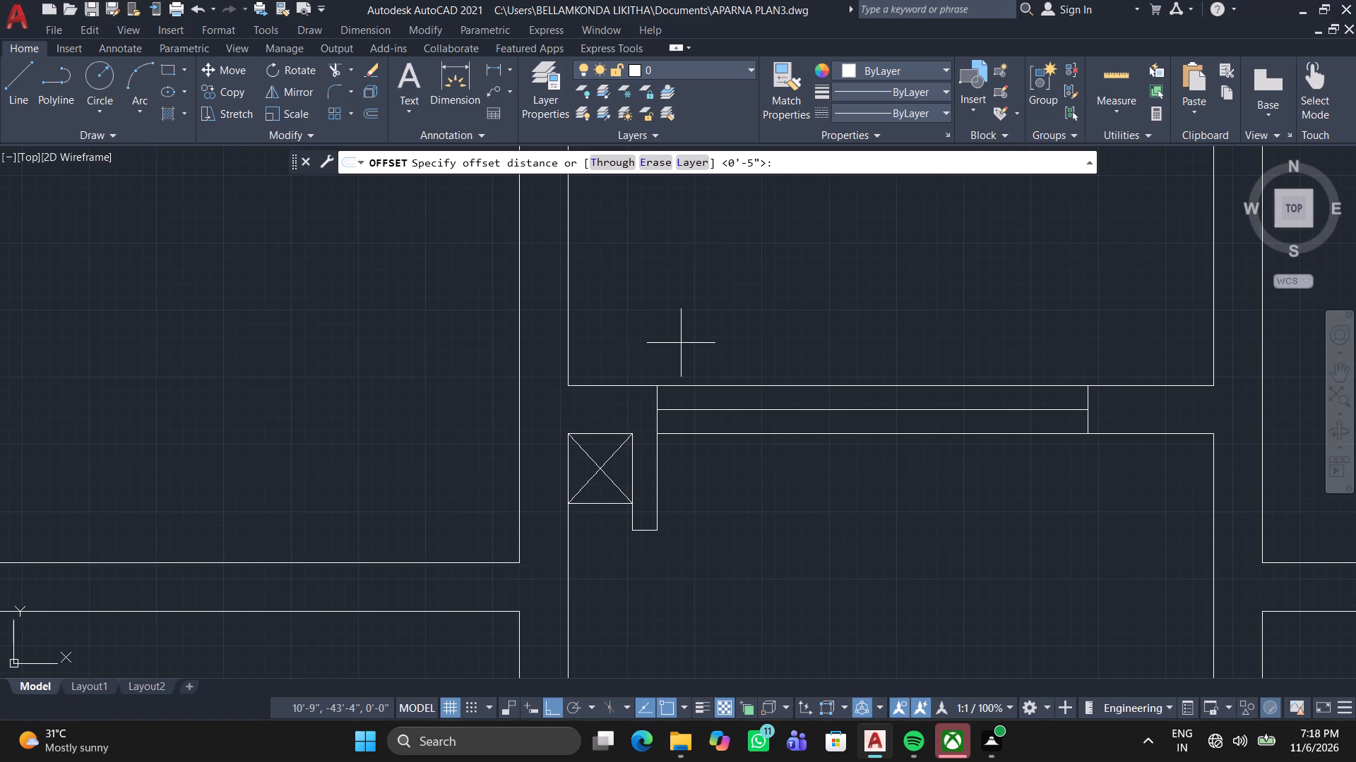
key(2)
key(Return)
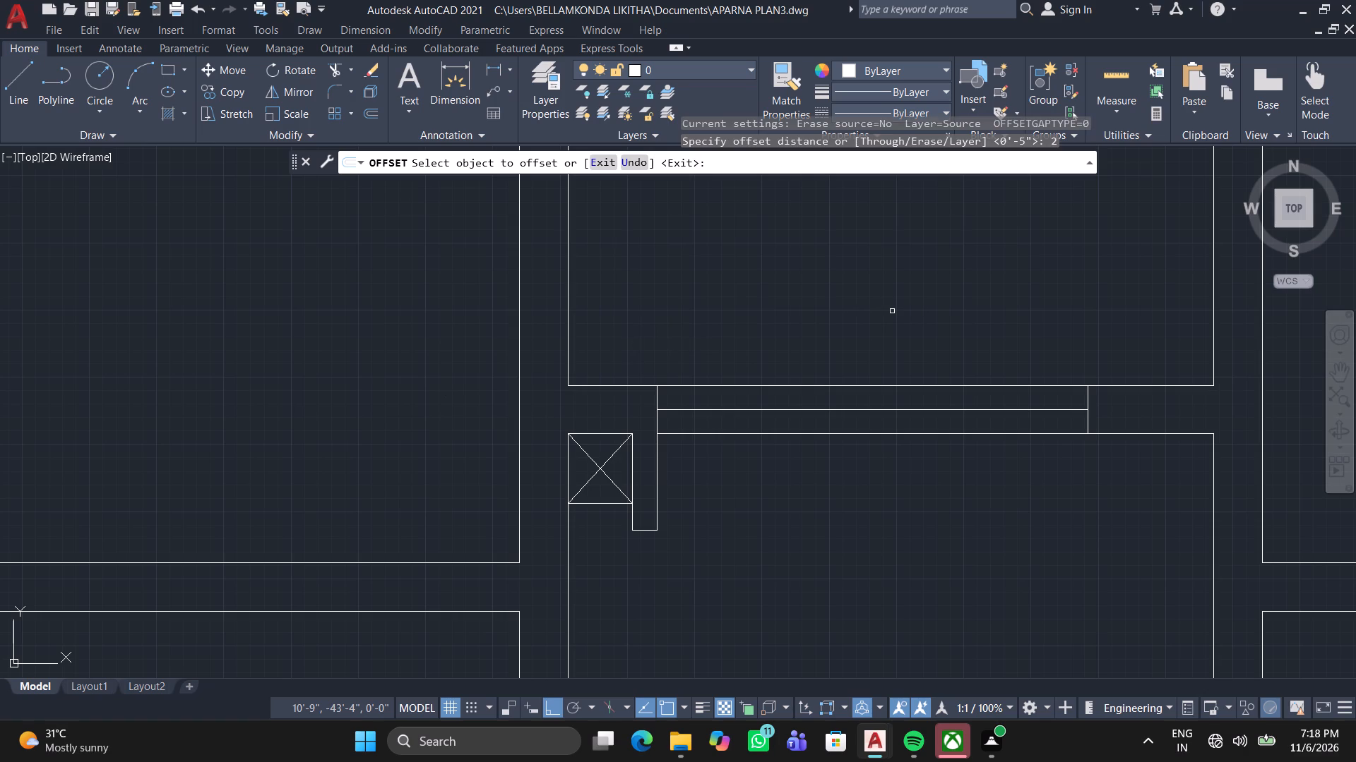
click(890, 411)
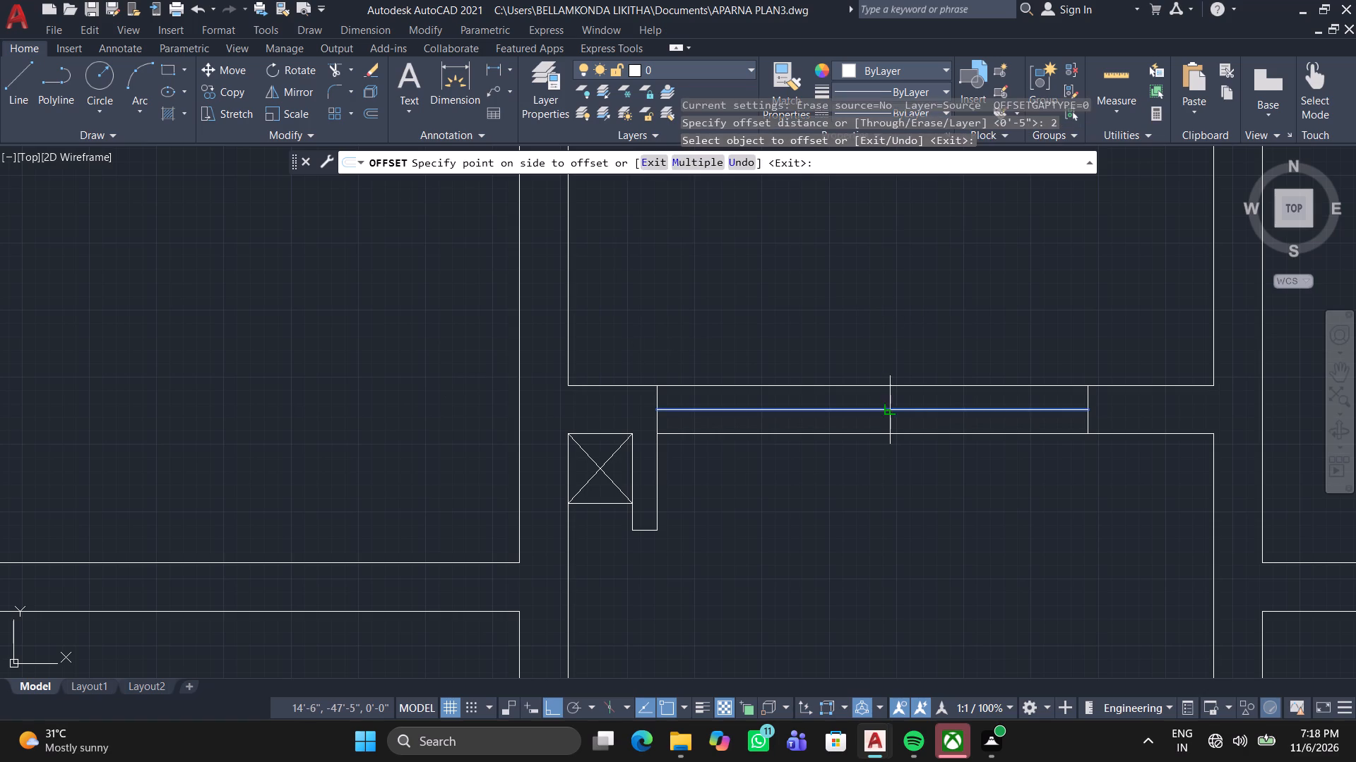
click(895, 390)
click(899, 411)
click(904, 426)
scroll(872, 485, down, 2)
middle_drag(876, 489, 867, 473)
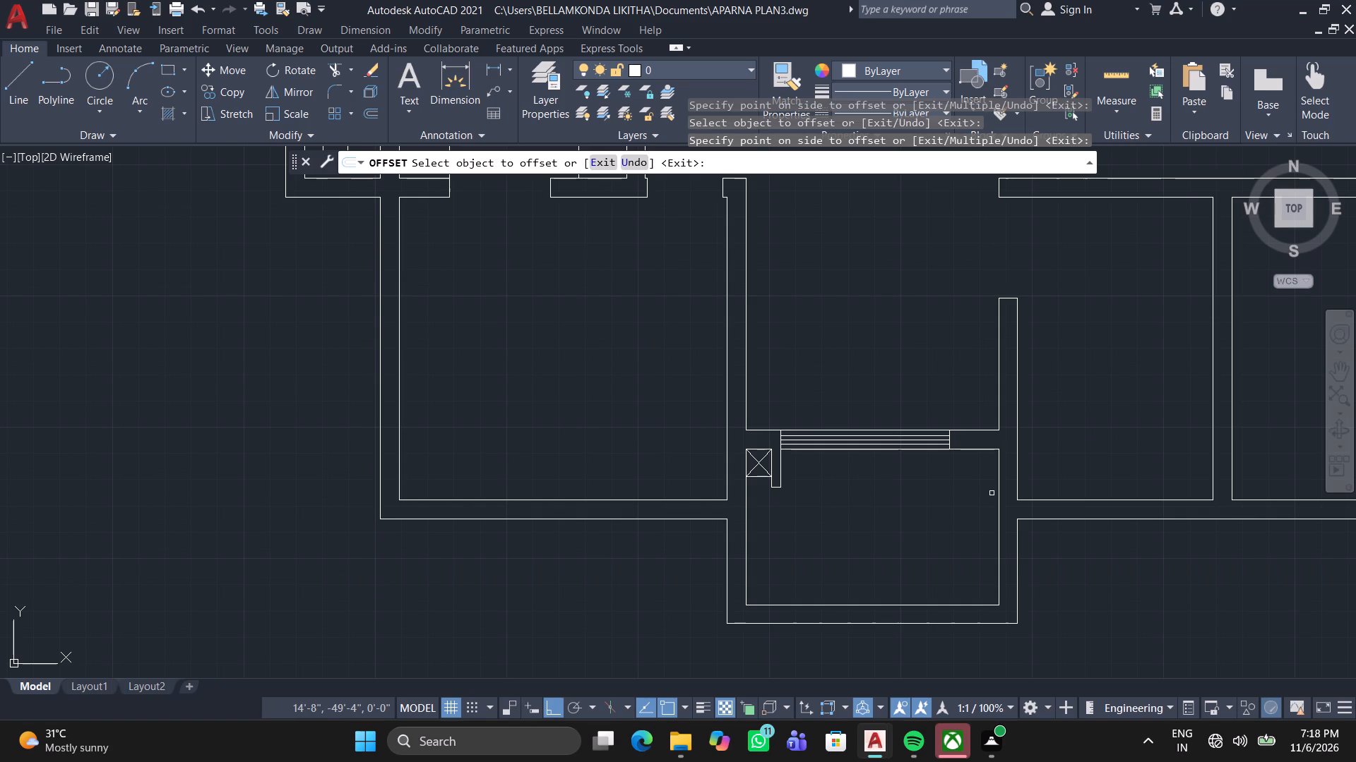
key(space)
Draw a line across the projecting room's right wall, continuing the adjoining lower wall's outer face to the room's inner face.
click(13, 93)
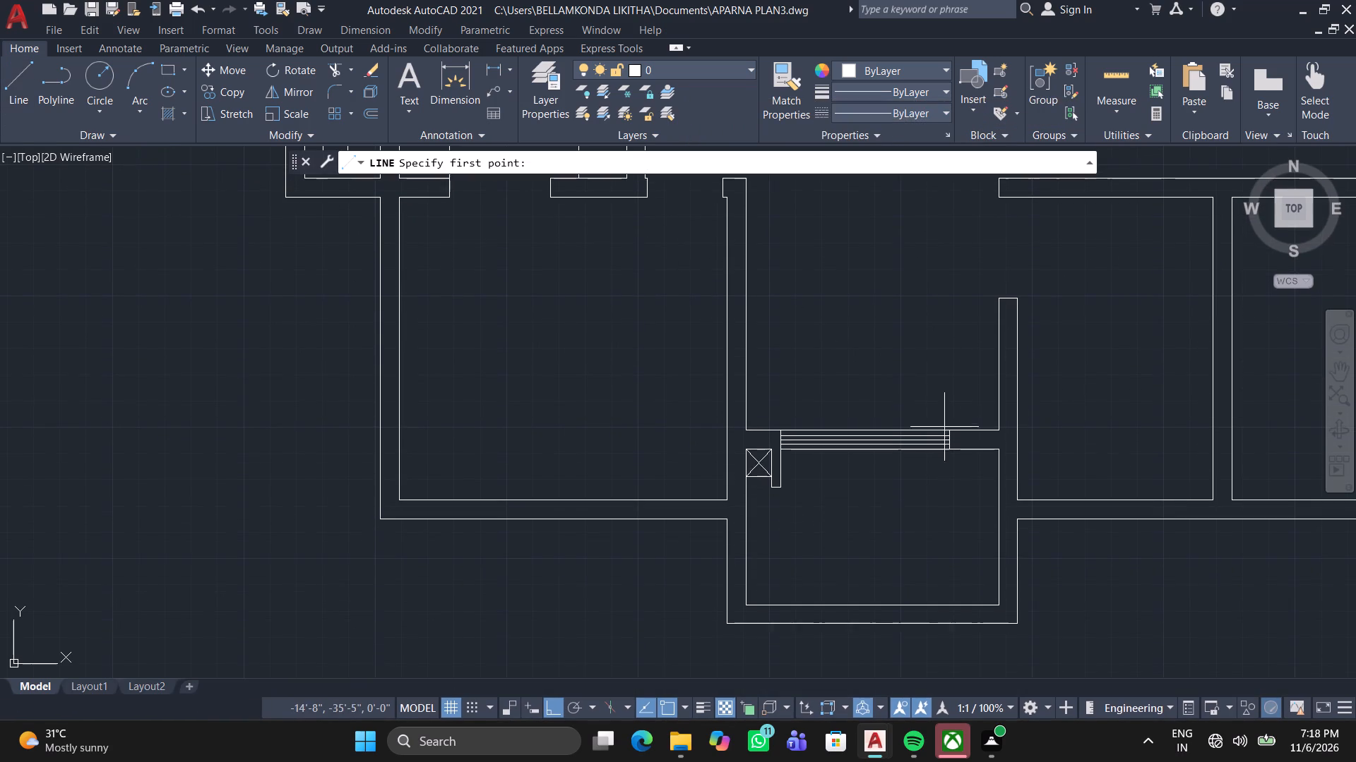
scroll(1078, 576, up, 3)
click(833, 370)
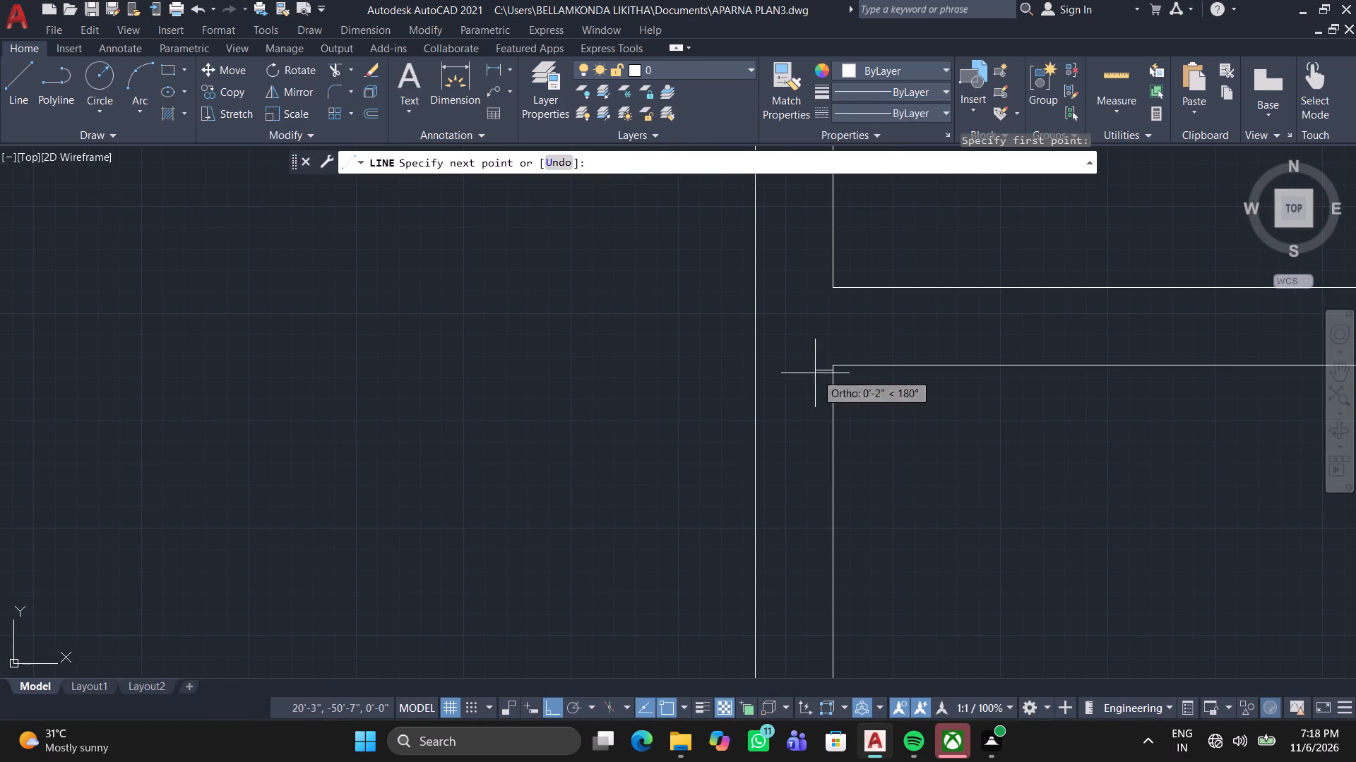
key(space)
key(space)
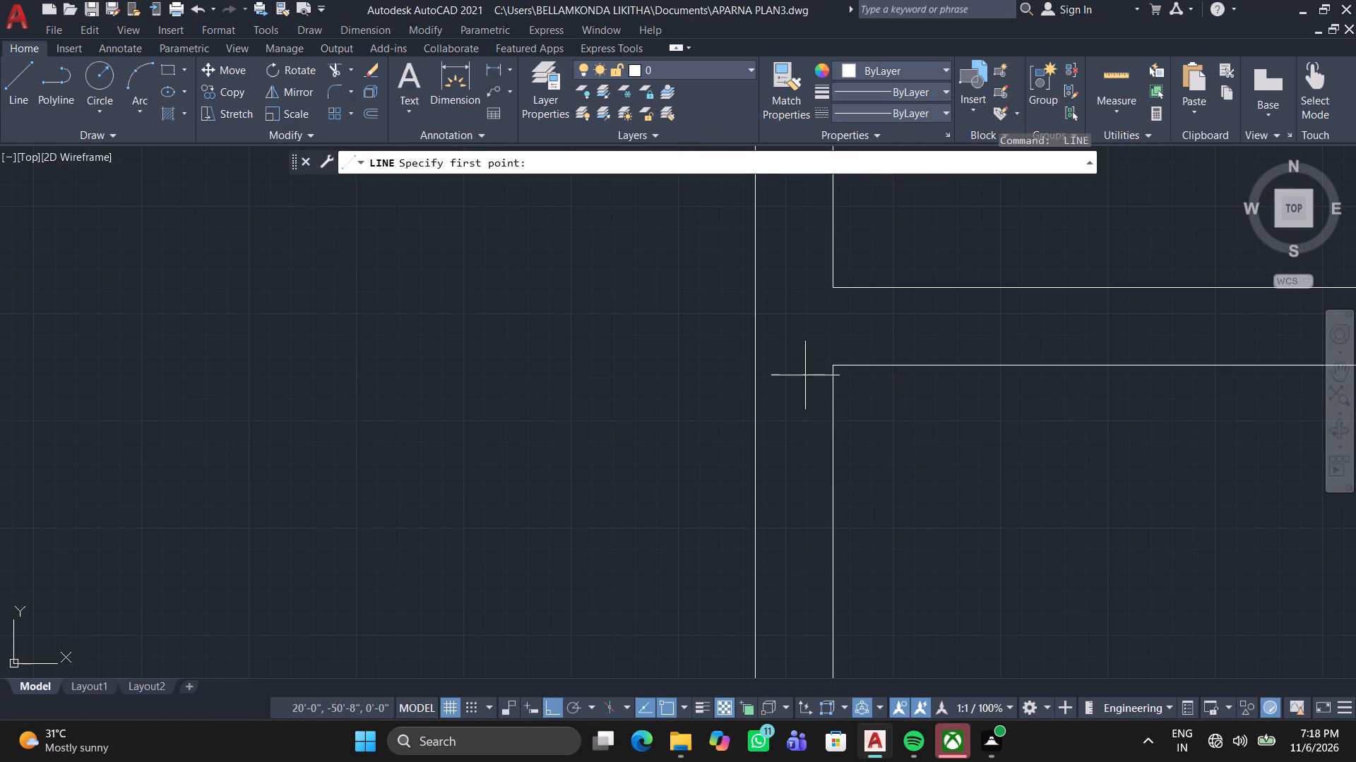
click(833, 370)
click(757, 365)
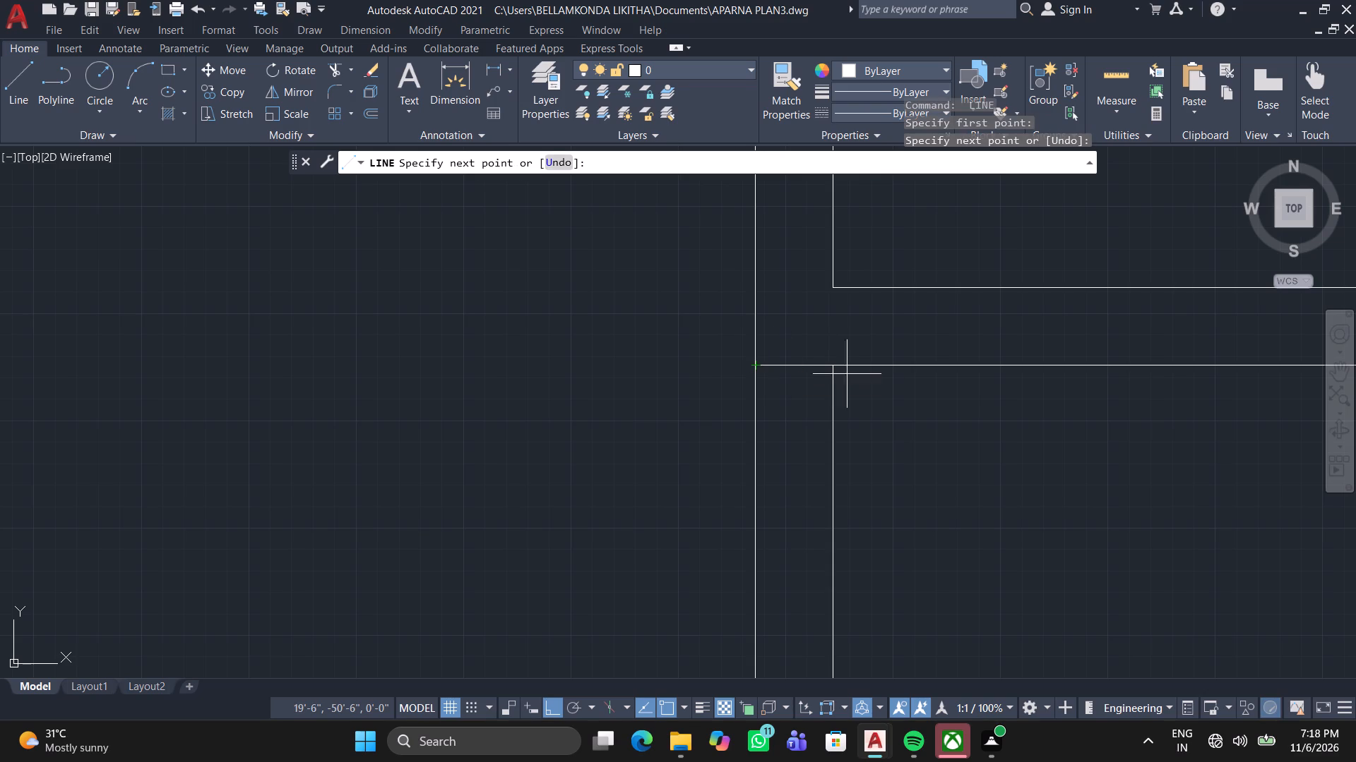
key(space)
Draw a matching line across the projecting room's left wall, continuing the adjoining lower wall's outer face to the room's inner face.
scroll(670, 383, down, 2)
middle_drag(668, 394, 773, 384)
key(space)
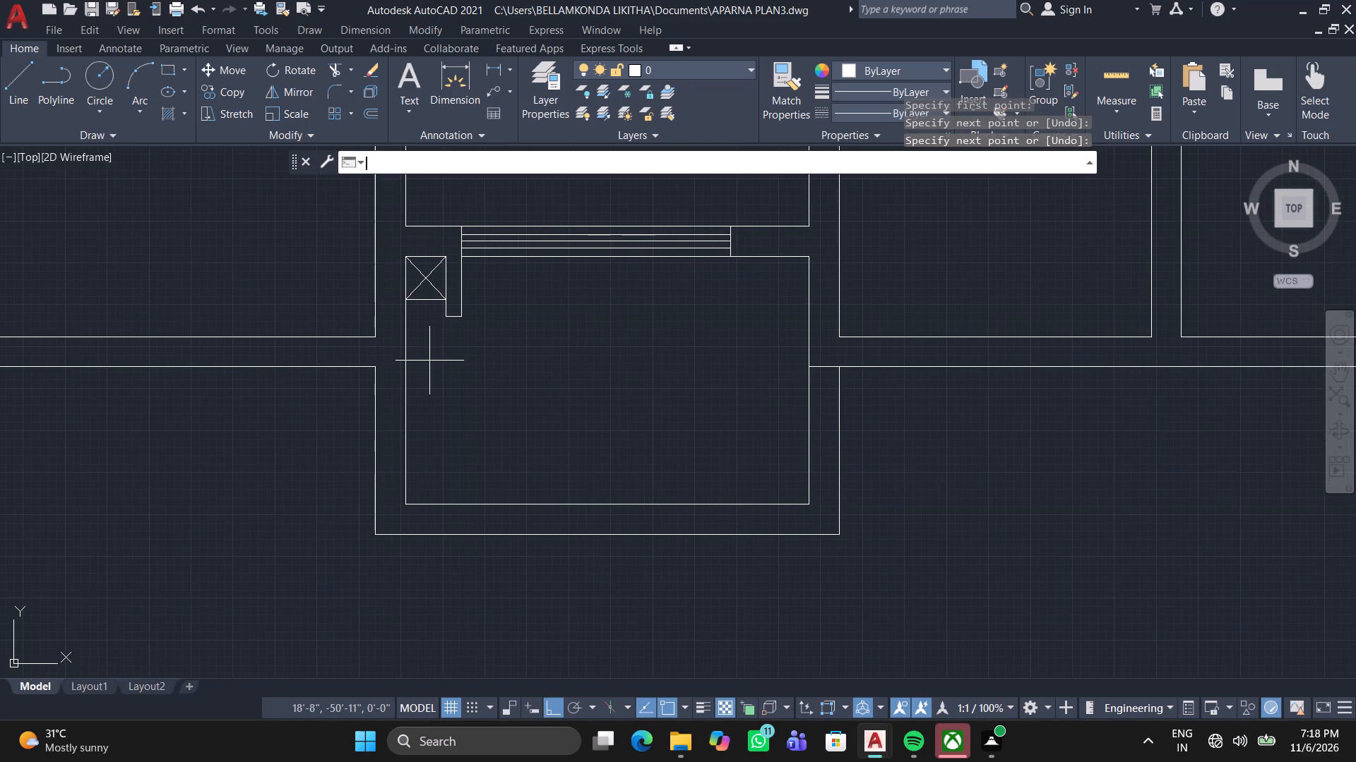
scroll(338, 350, up, 3)
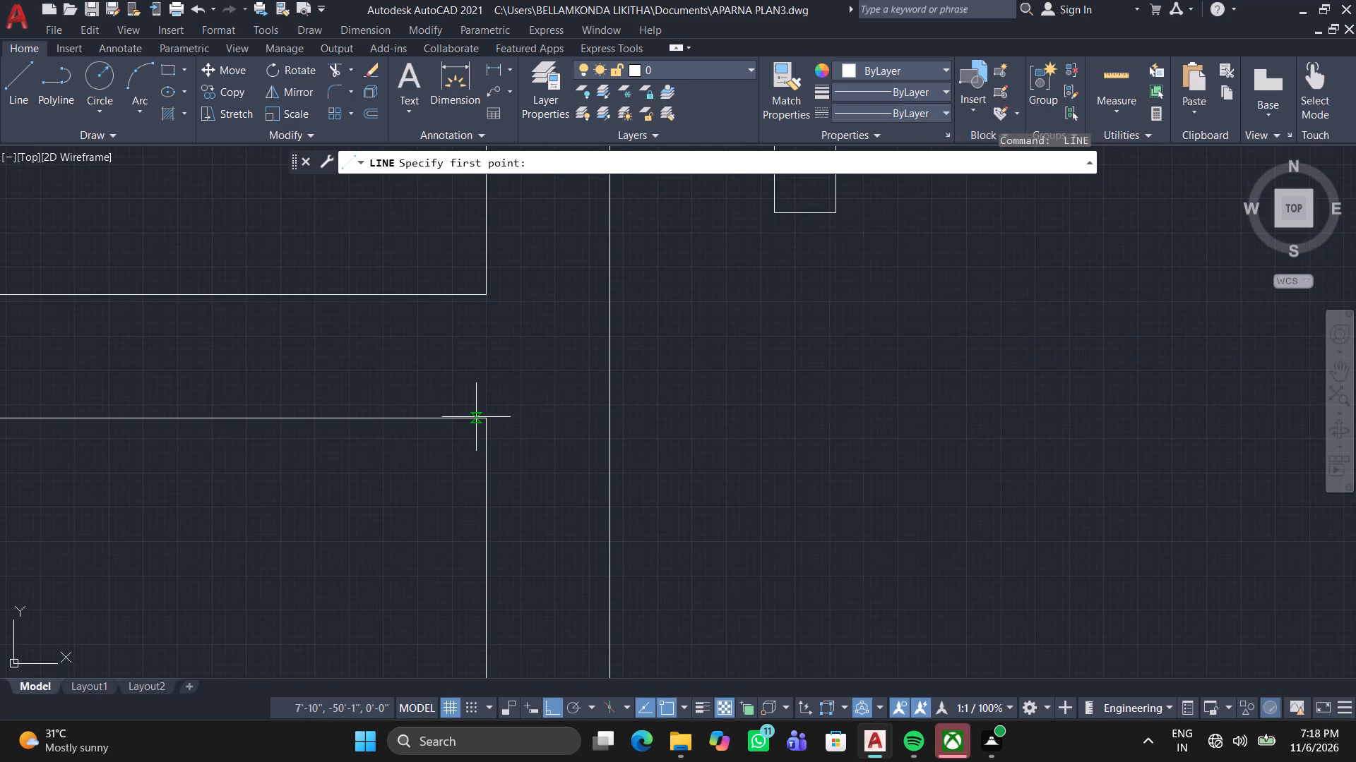
click(480, 416)
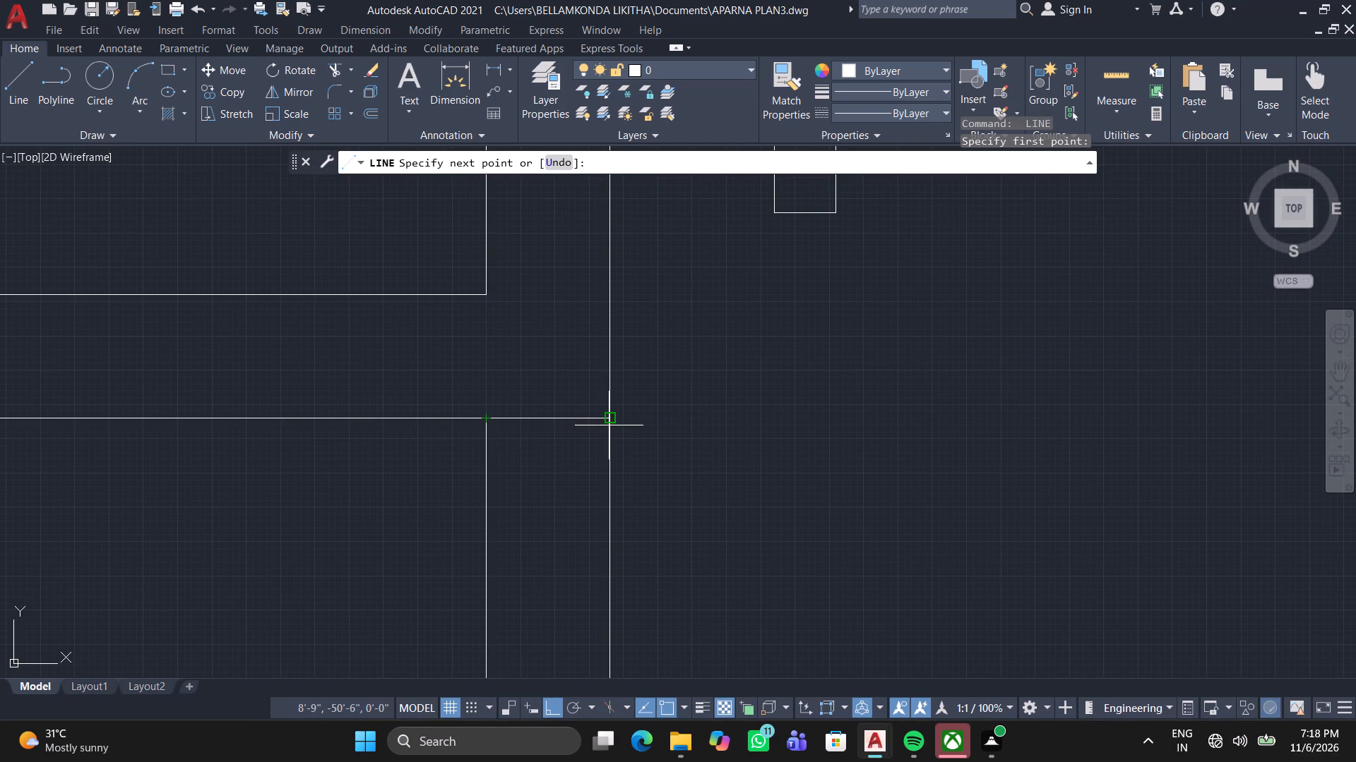
click(614, 420)
key(space)
Outline a 3' opening in the lower wall of the upper-left room from its lower-right corner, with lines across the wall at both ends.
scroll(797, 402, down, 3)
middle_drag(770, 412, 748, 411)
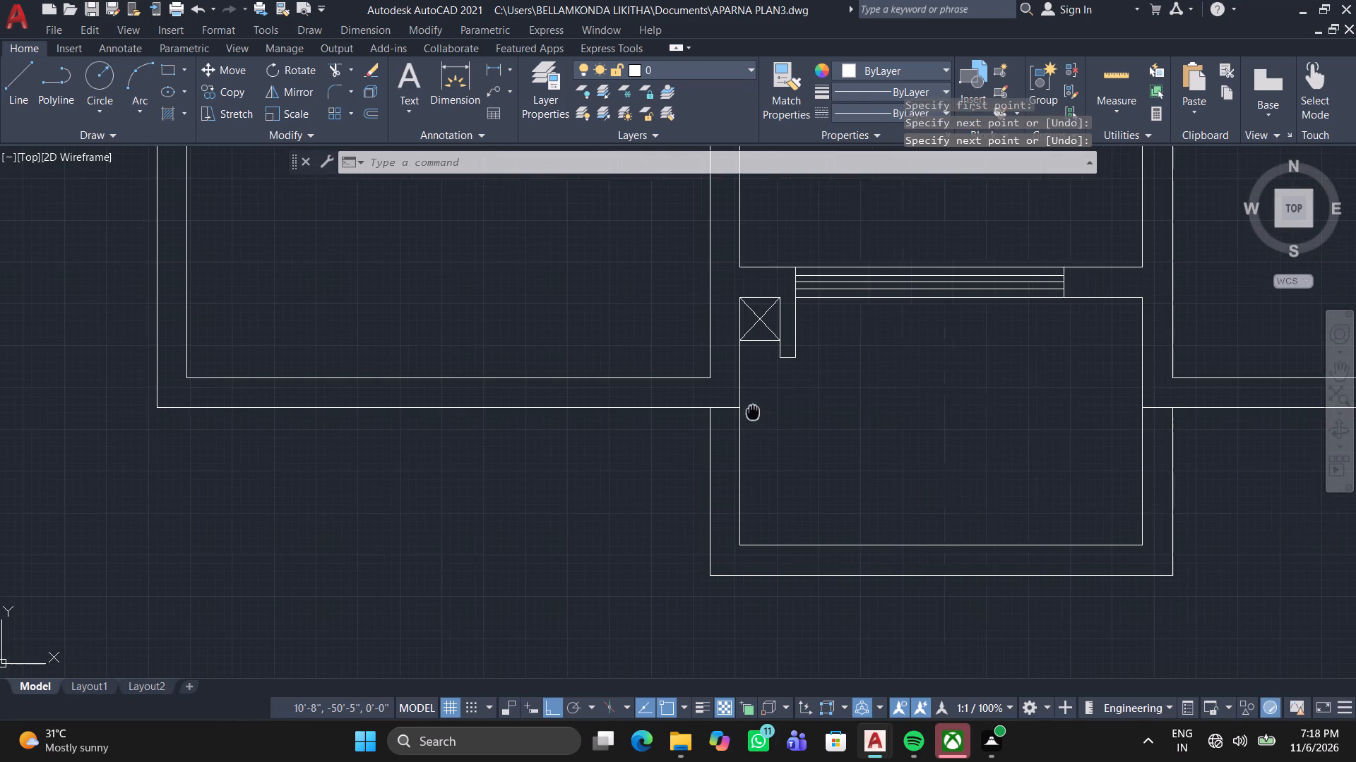
middle_drag(748, 411, 579, 357)
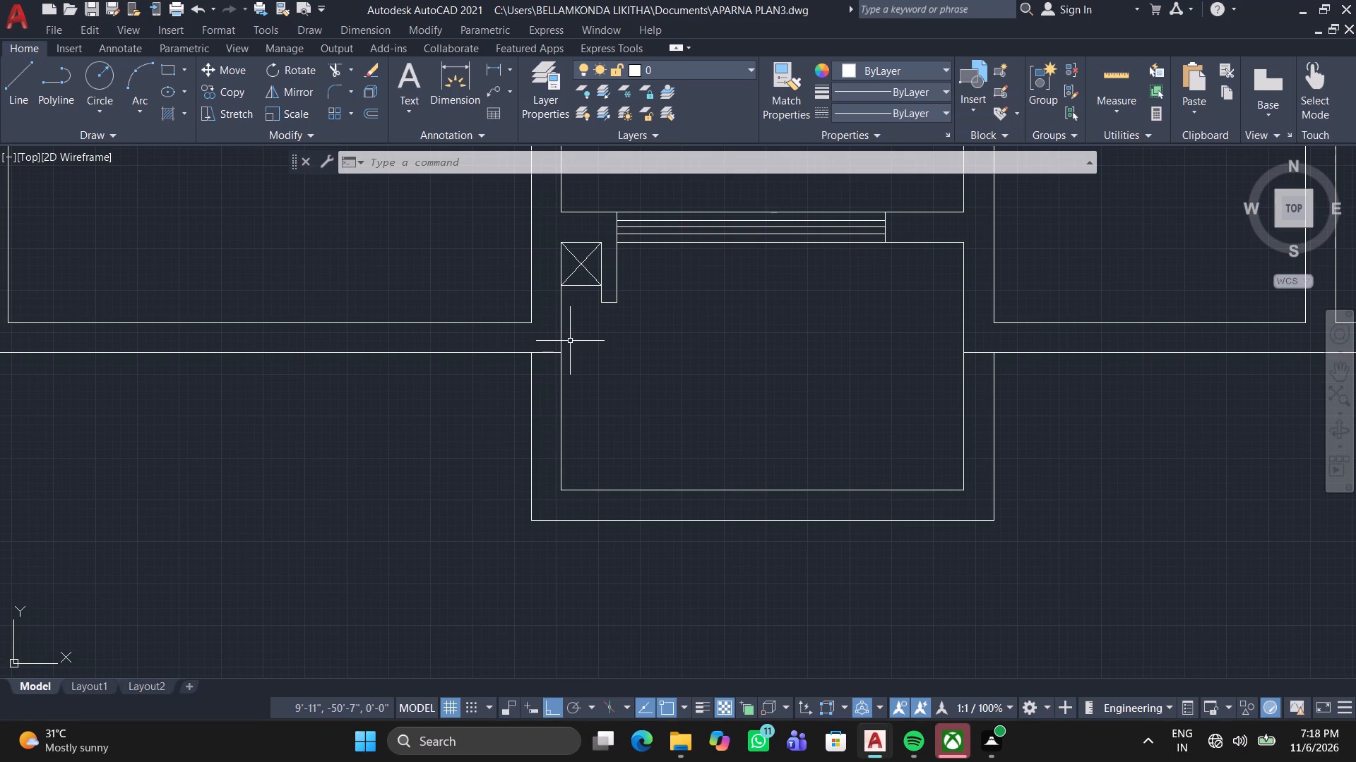
scroll(769, 353, down, 2)
middle_drag(814, 332, 519, 420)
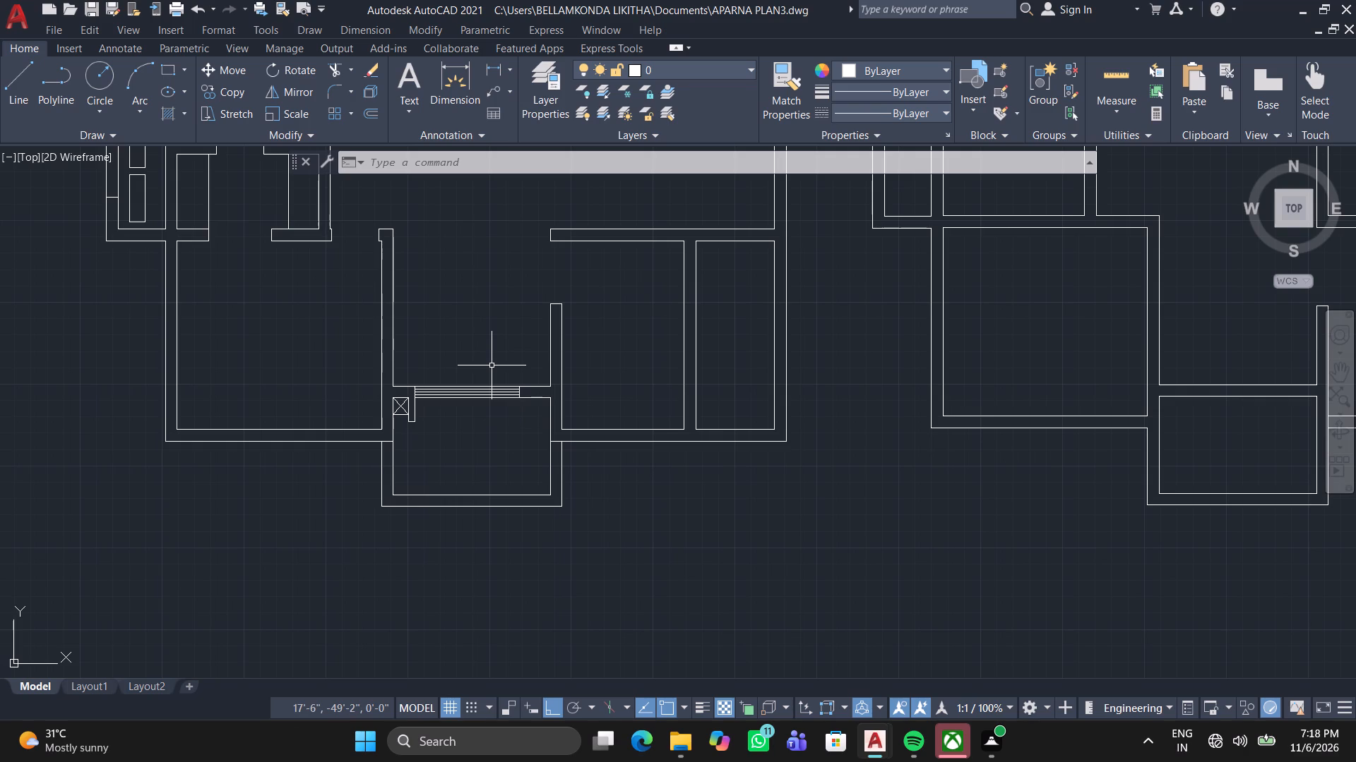
middle_drag(427, 290, 481, 490)
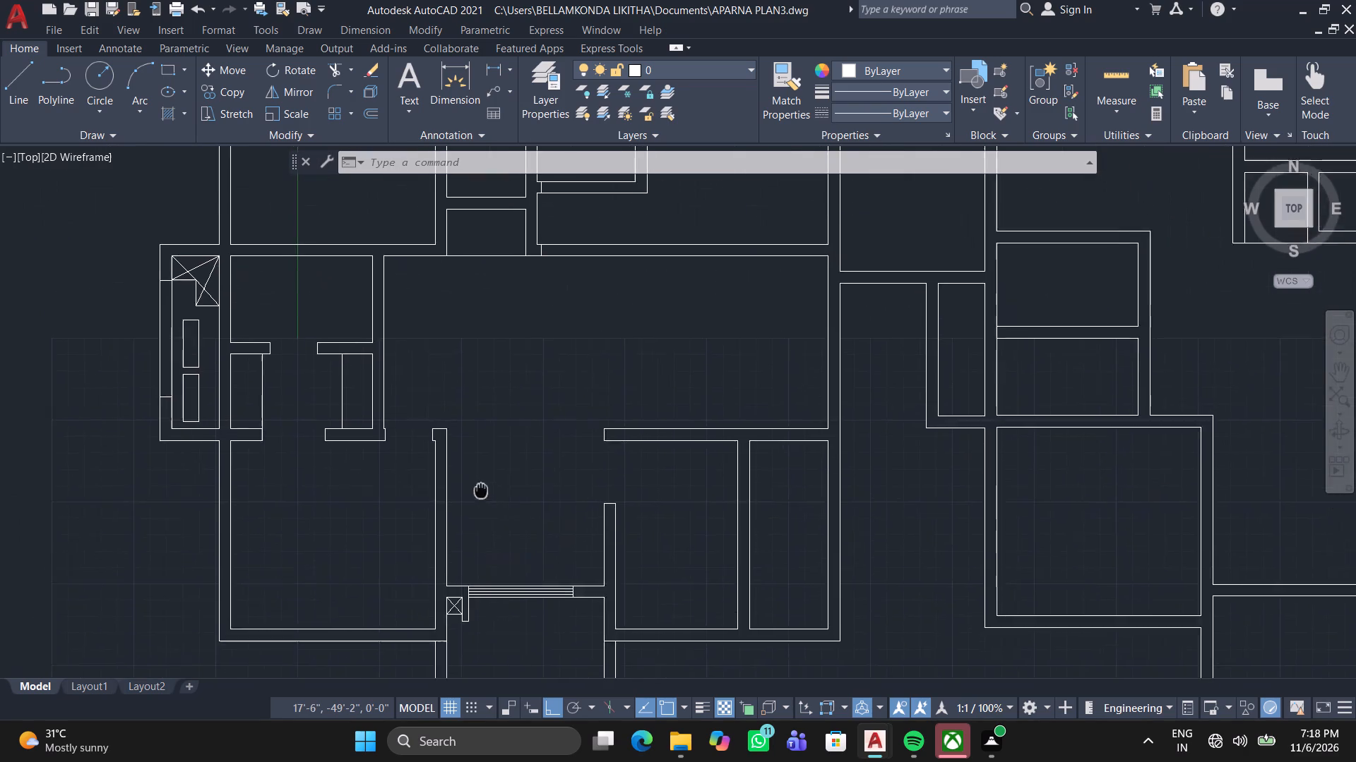
middle_drag(481, 490, 489, 522)
middle_drag(433, 336, 472, 464)
scroll(438, 409, up, 2)
click(6, 105)
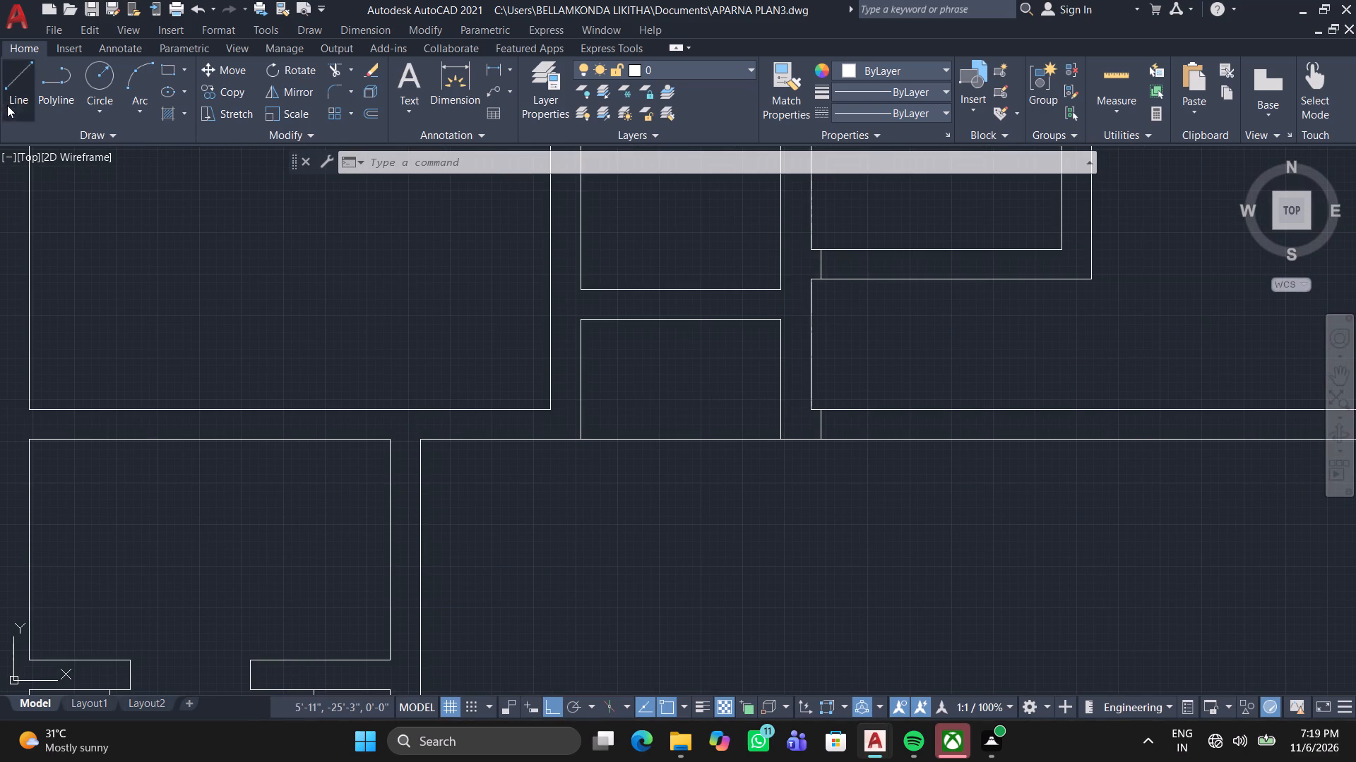
scroll(516, 409, up, 1)
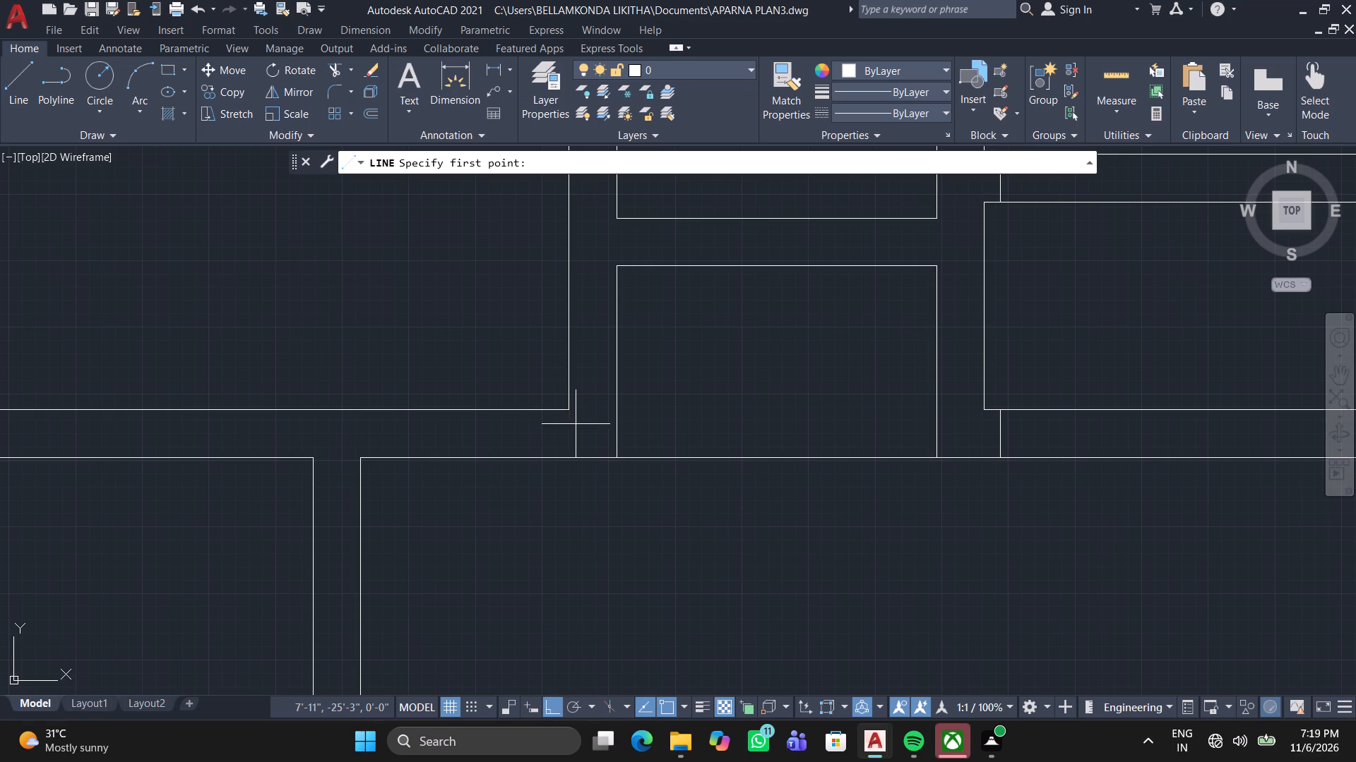
click(569, 405)
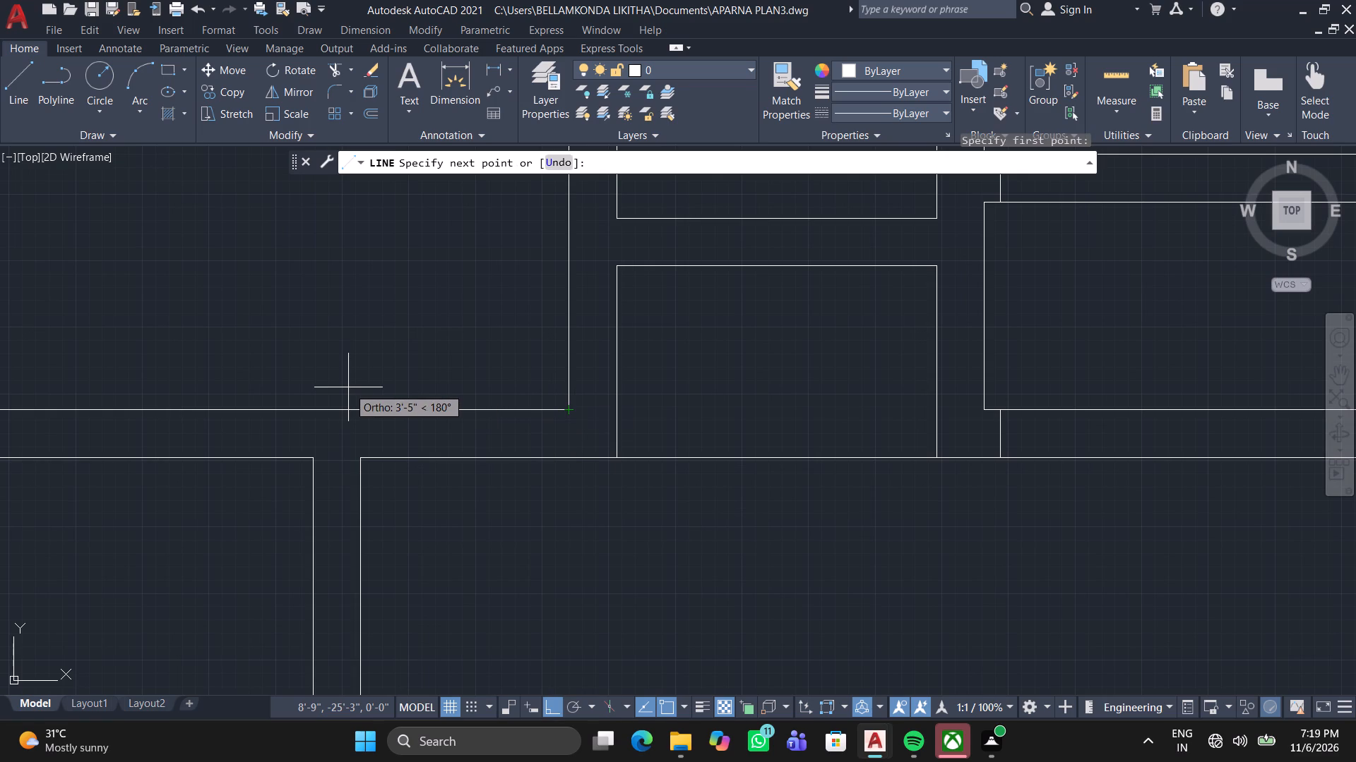
key(3)
key(apostrophe)
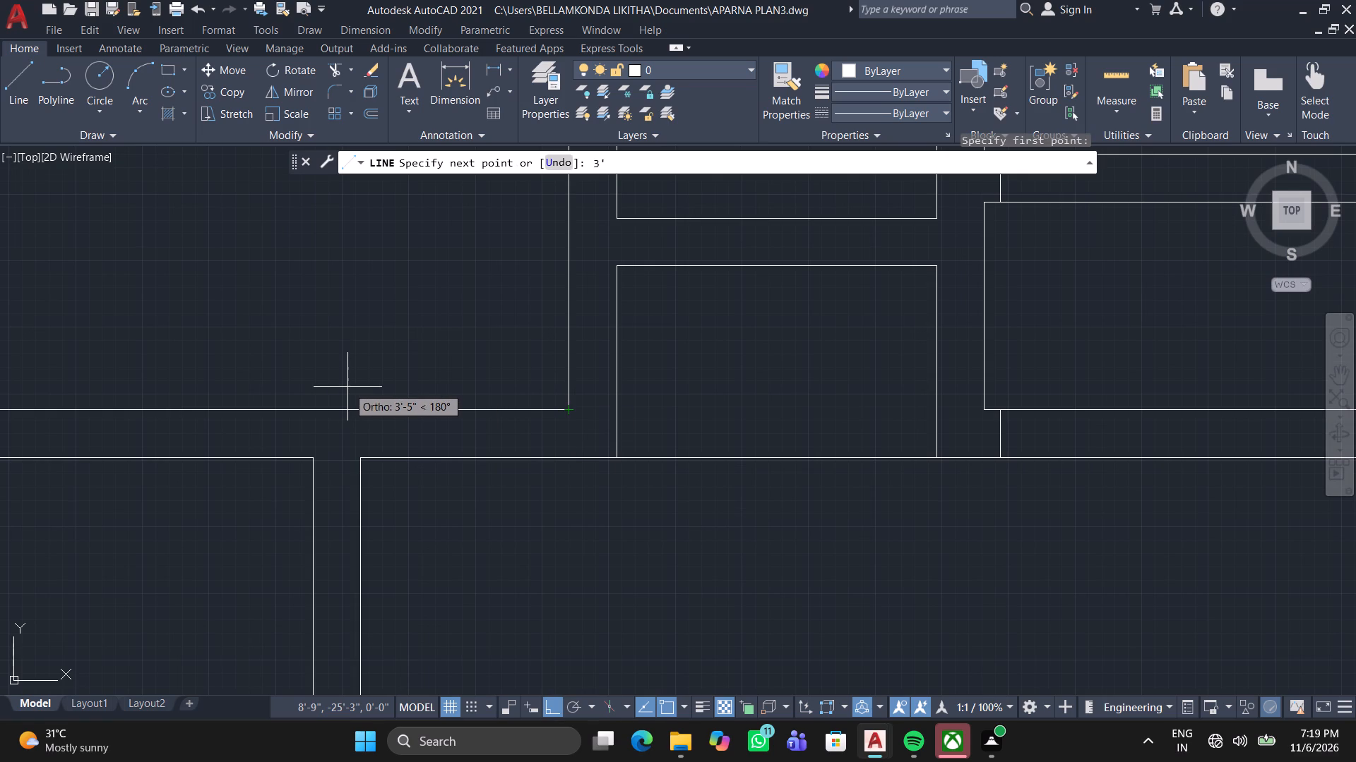
key(Return)
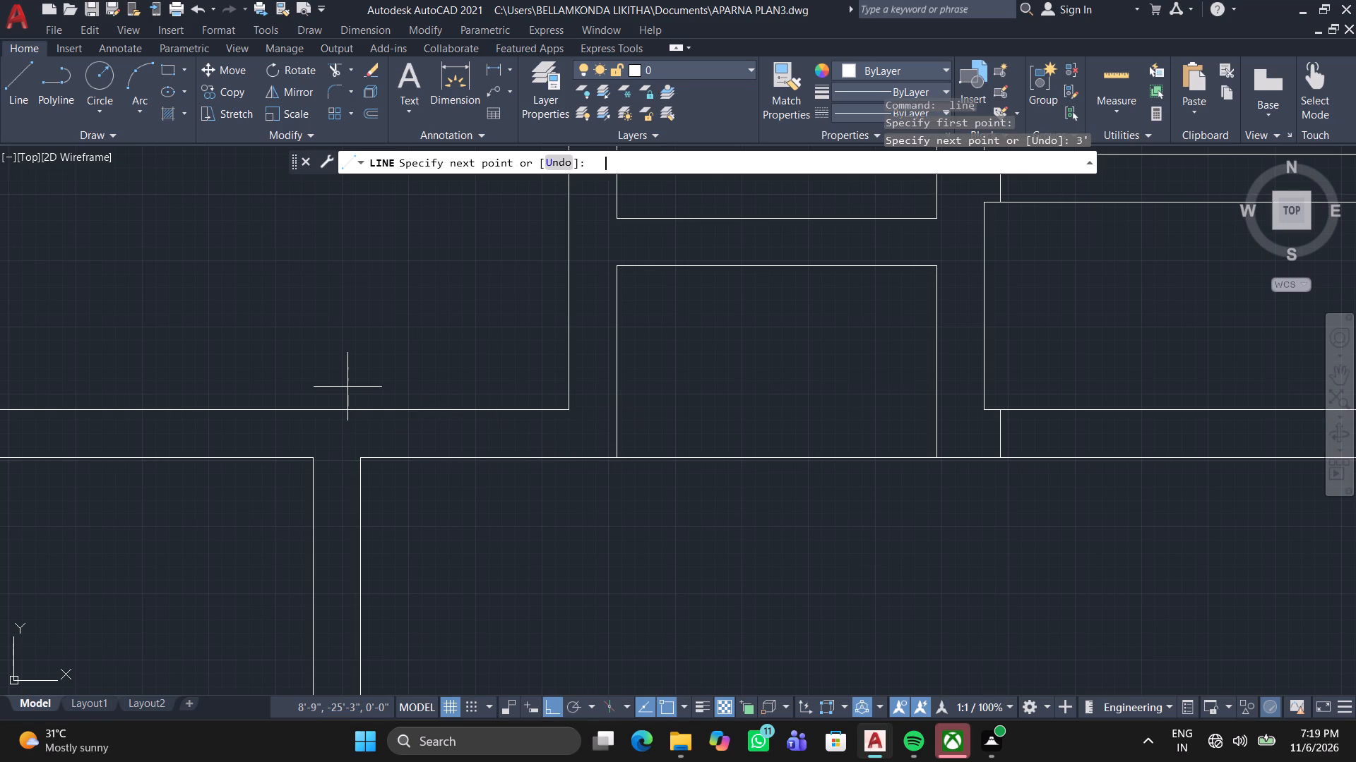
click(372, 462)
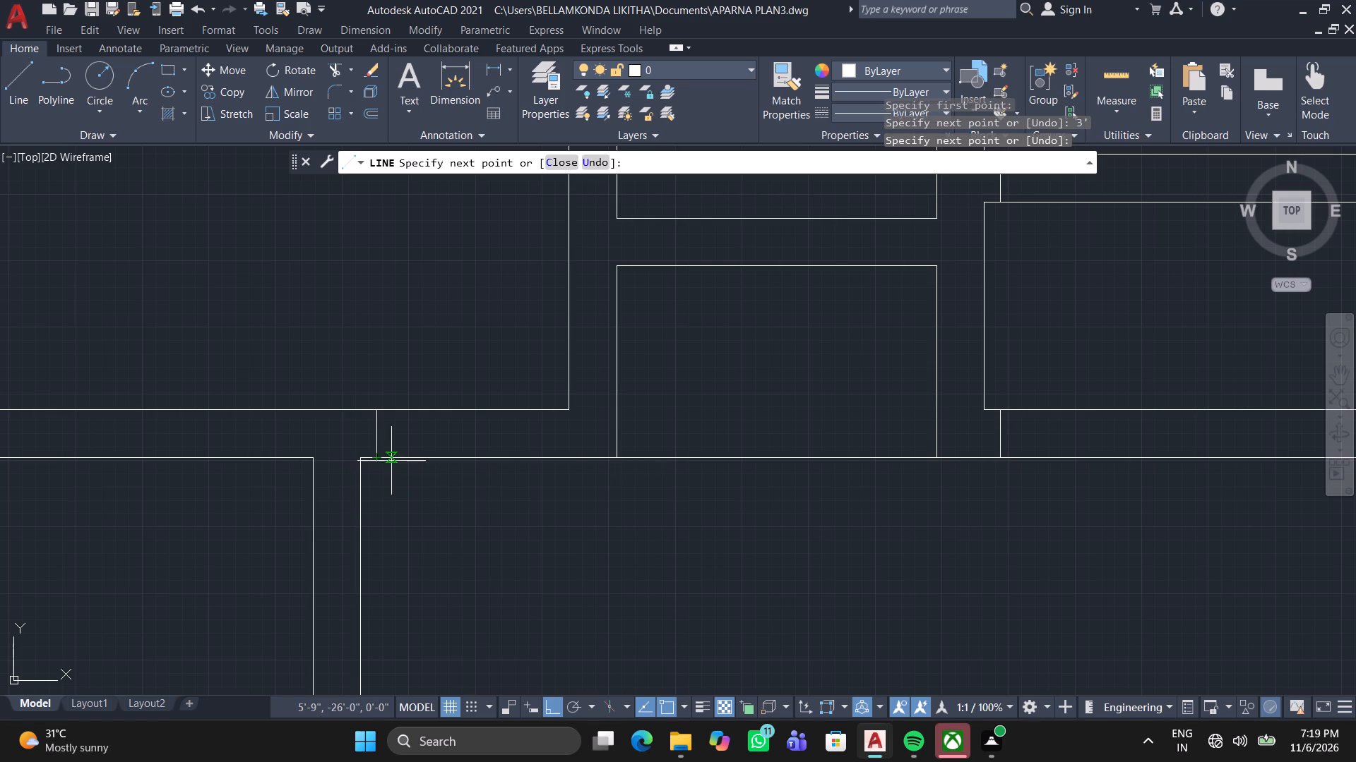
click(572, 450)
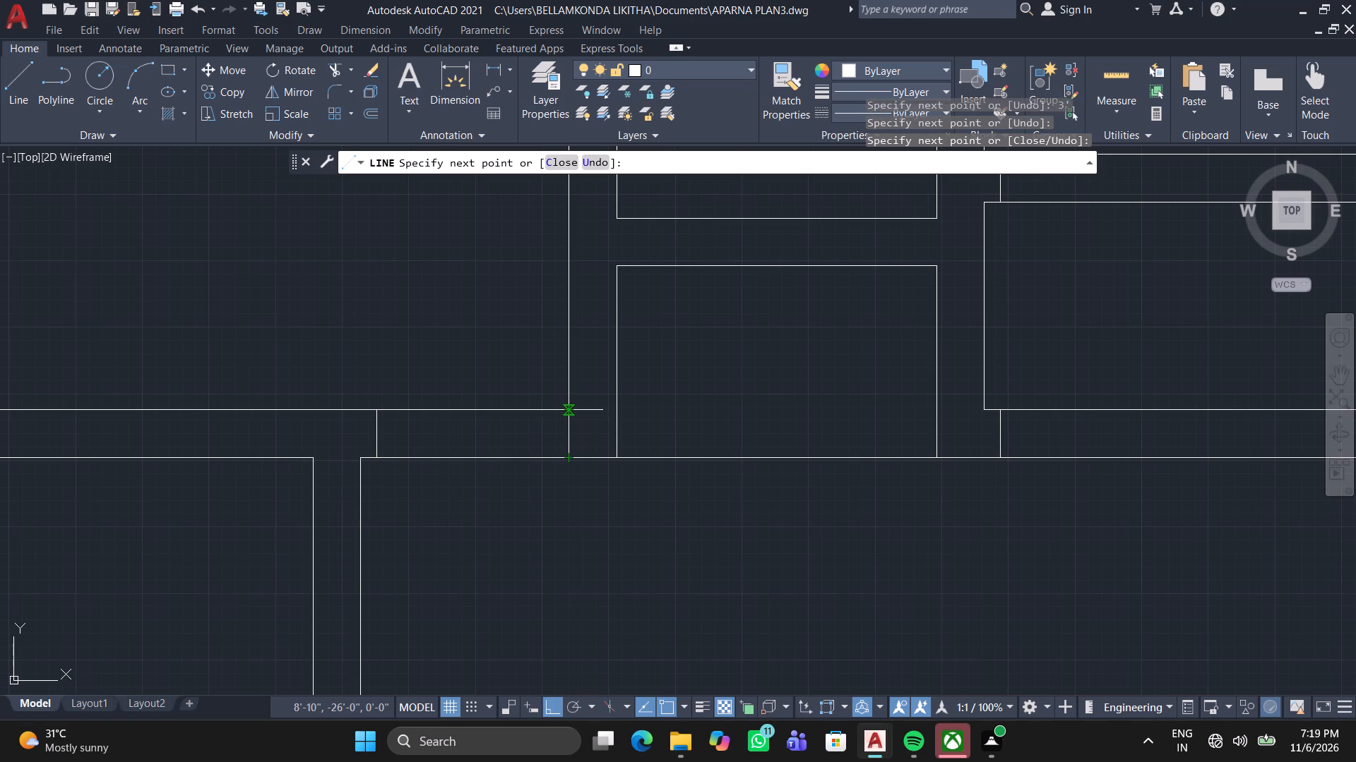
click(573, 411)
key(space)
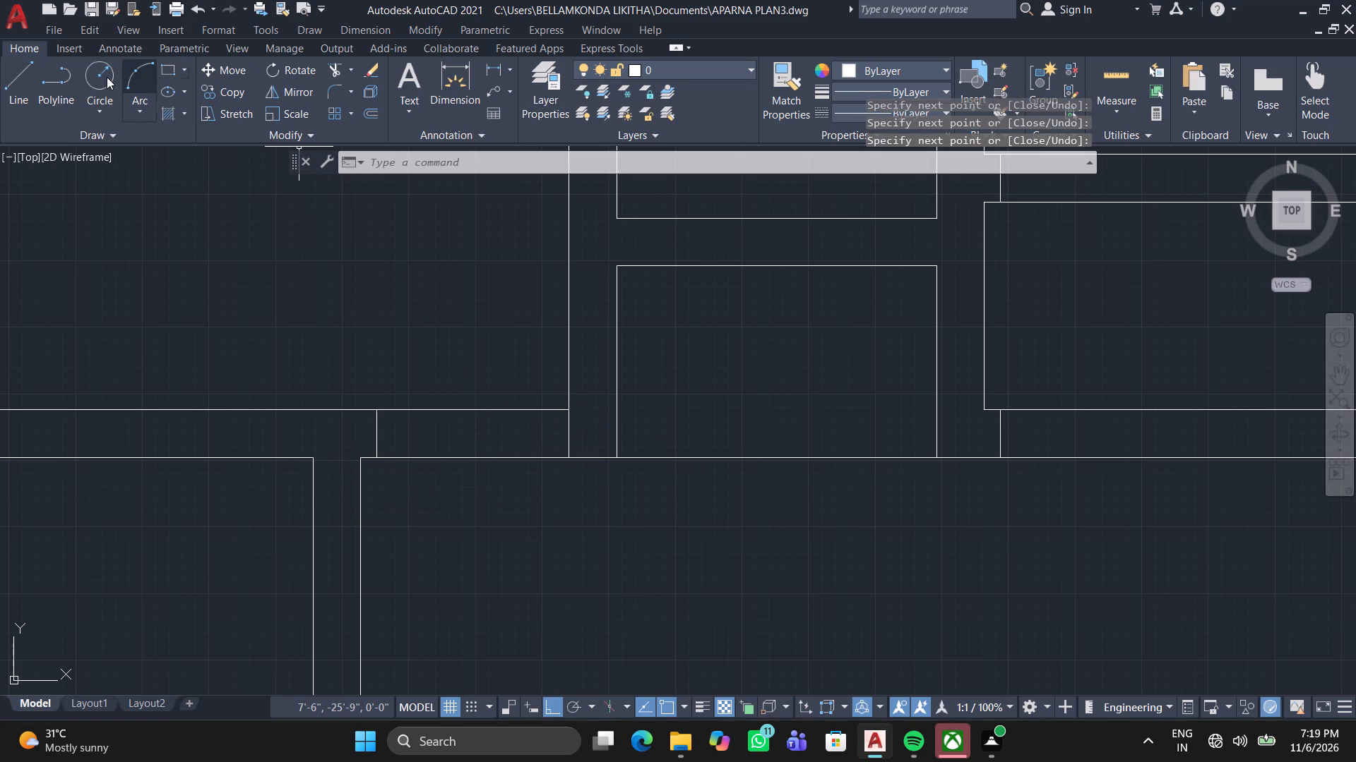
Move the outline's left line across the wall about 2'-10" along the wall toward the room's lower-right corner.
scroll(424, 494, up, 2)
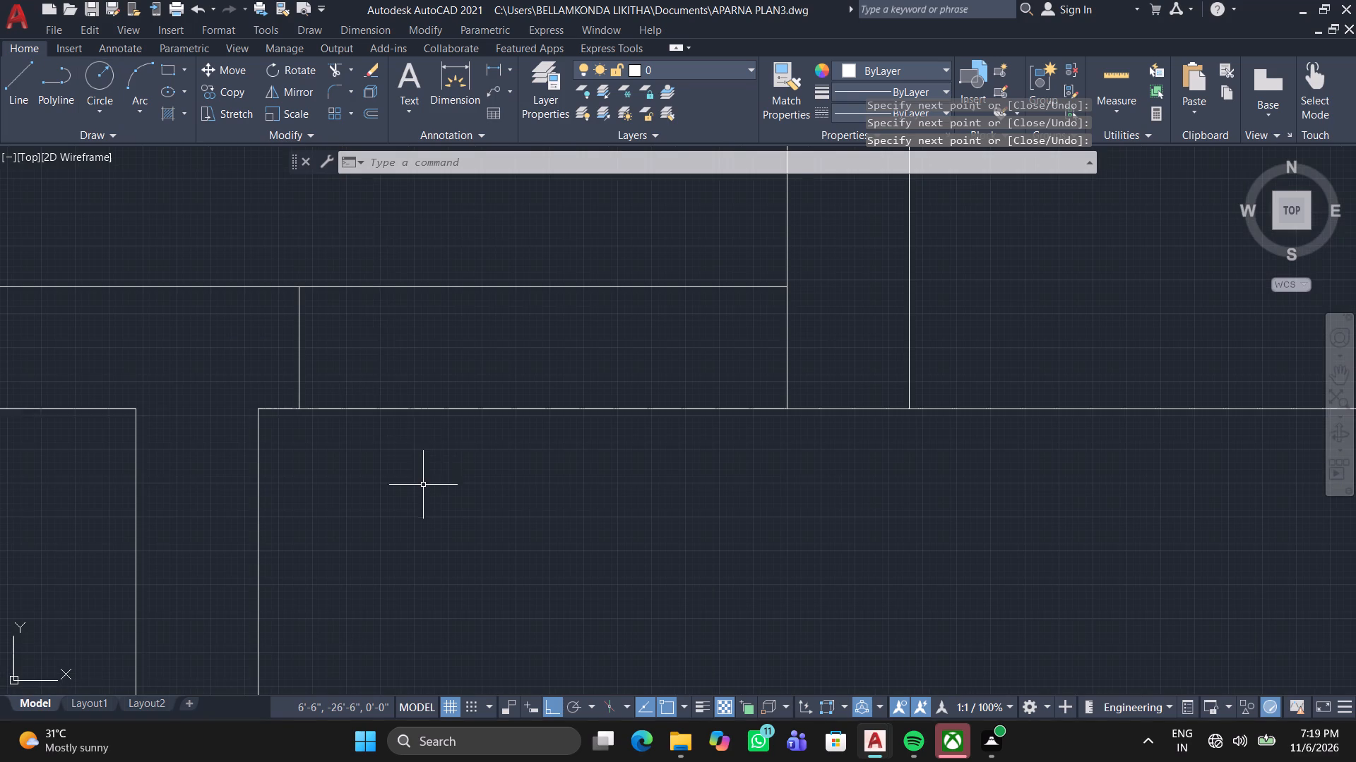
click(352, 375)
click(261, 349)
right_click(381, 351)
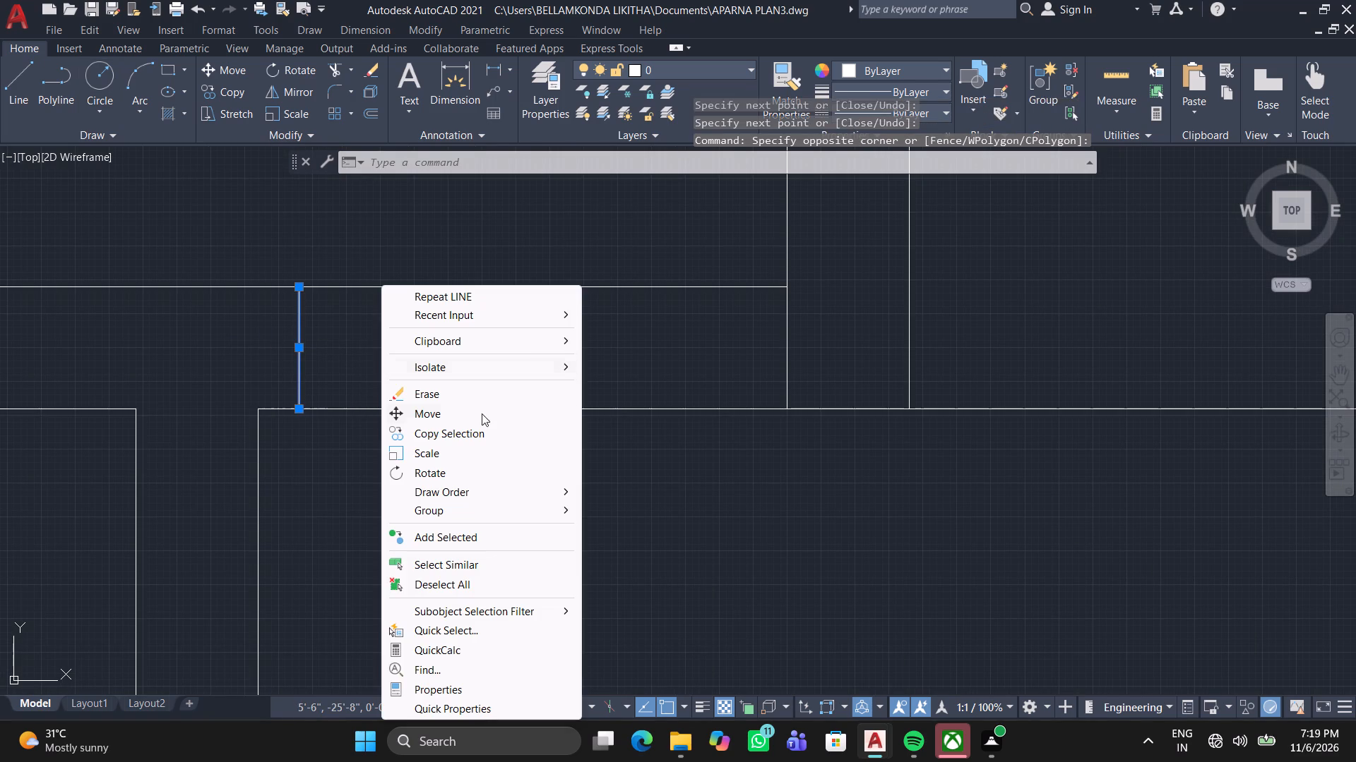
click(424, 413)
click(295, 409)
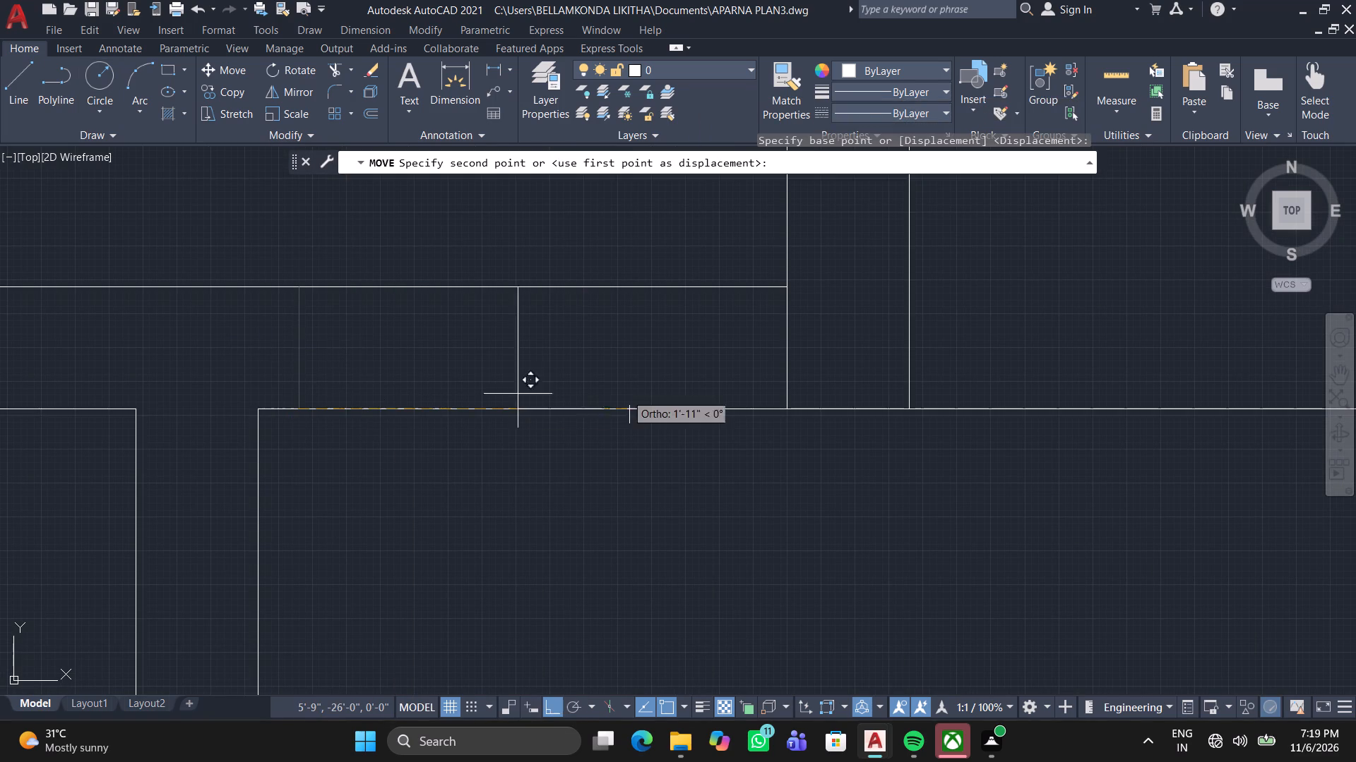
click(757, 416)
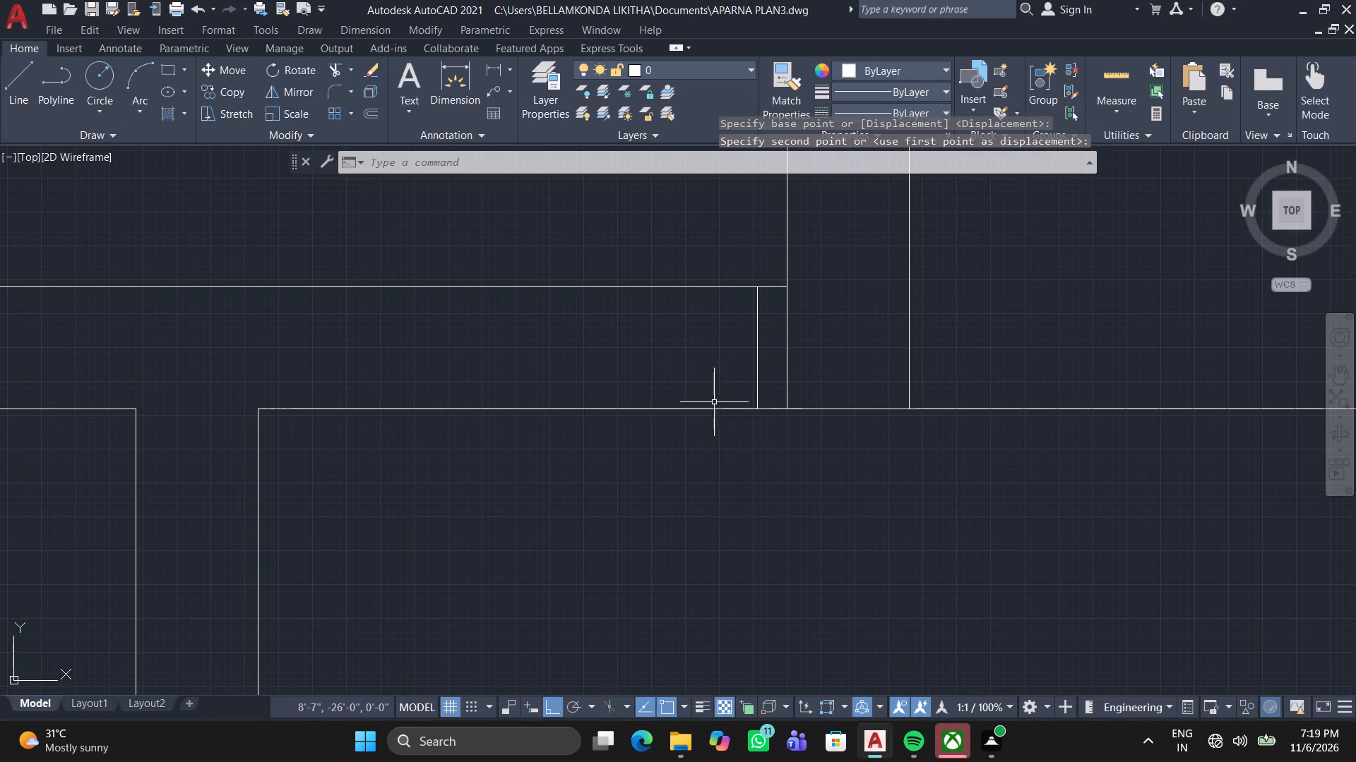
Draw a line across the upper-left room's lower wall, continuing the outer face of the wall below up to the room's inner face.
key(space)
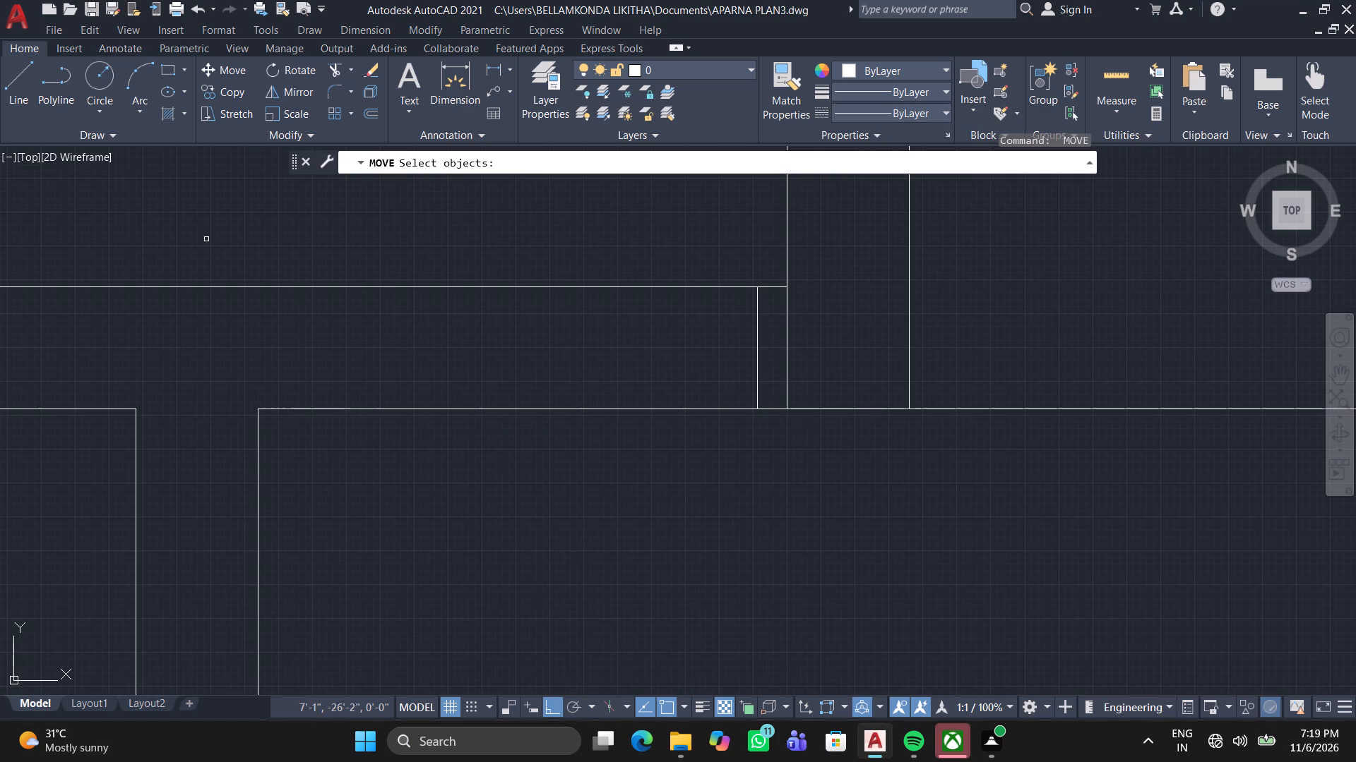
click(35, 91)
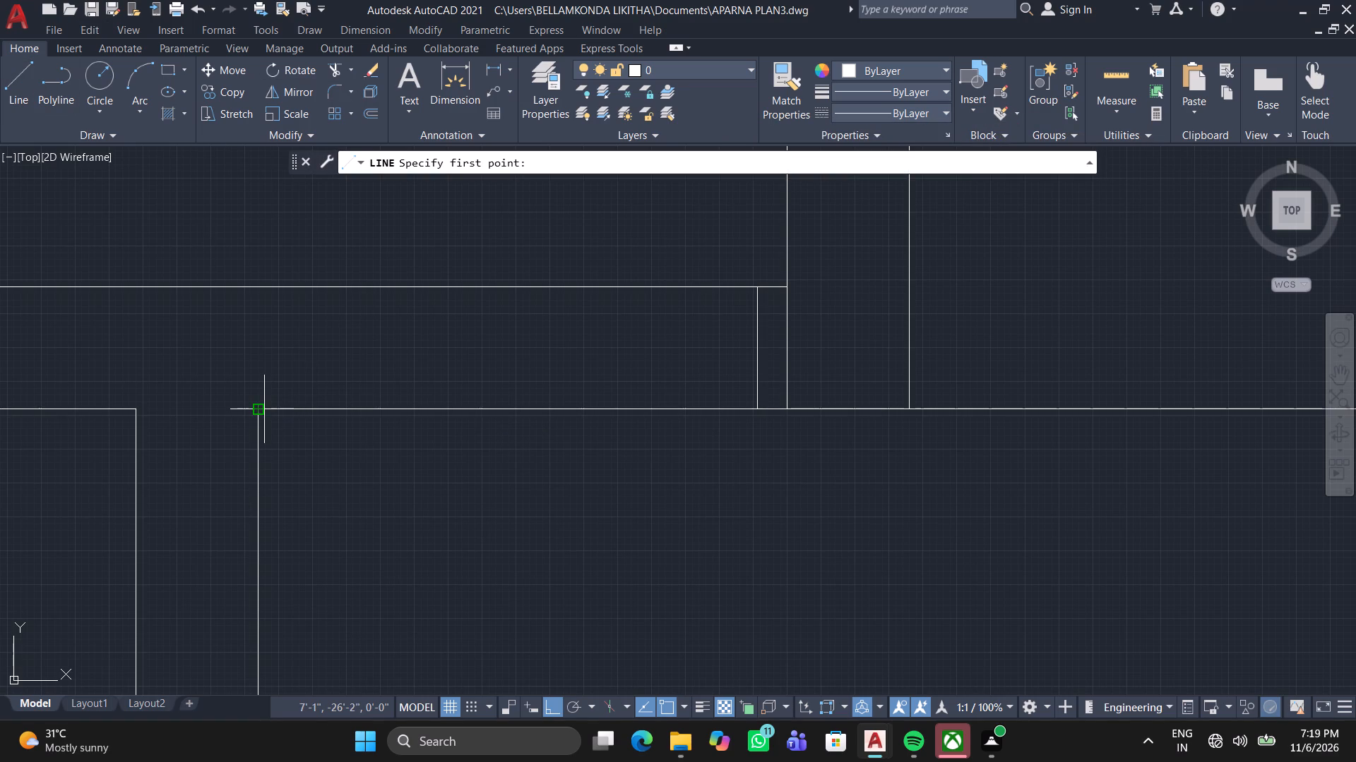
click(261, 411)
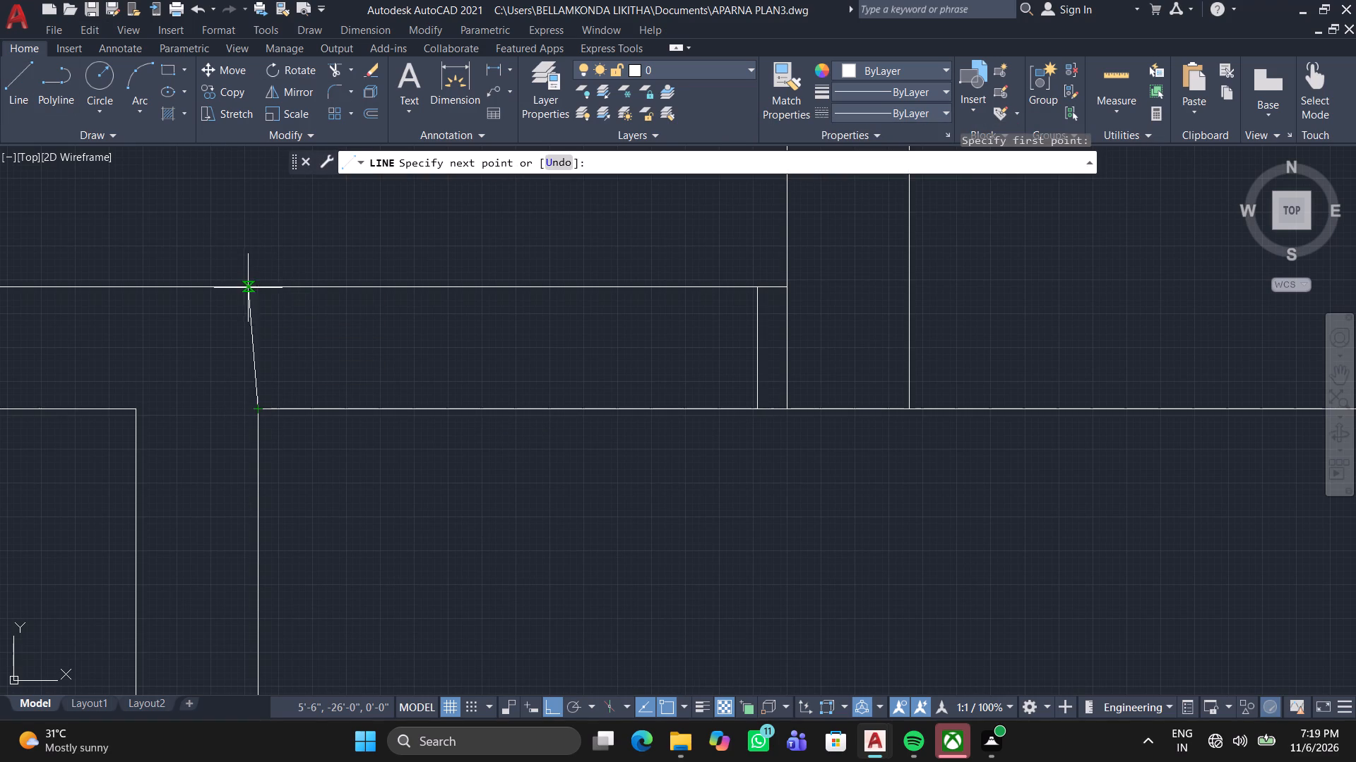
click(262, 291)
key(space)
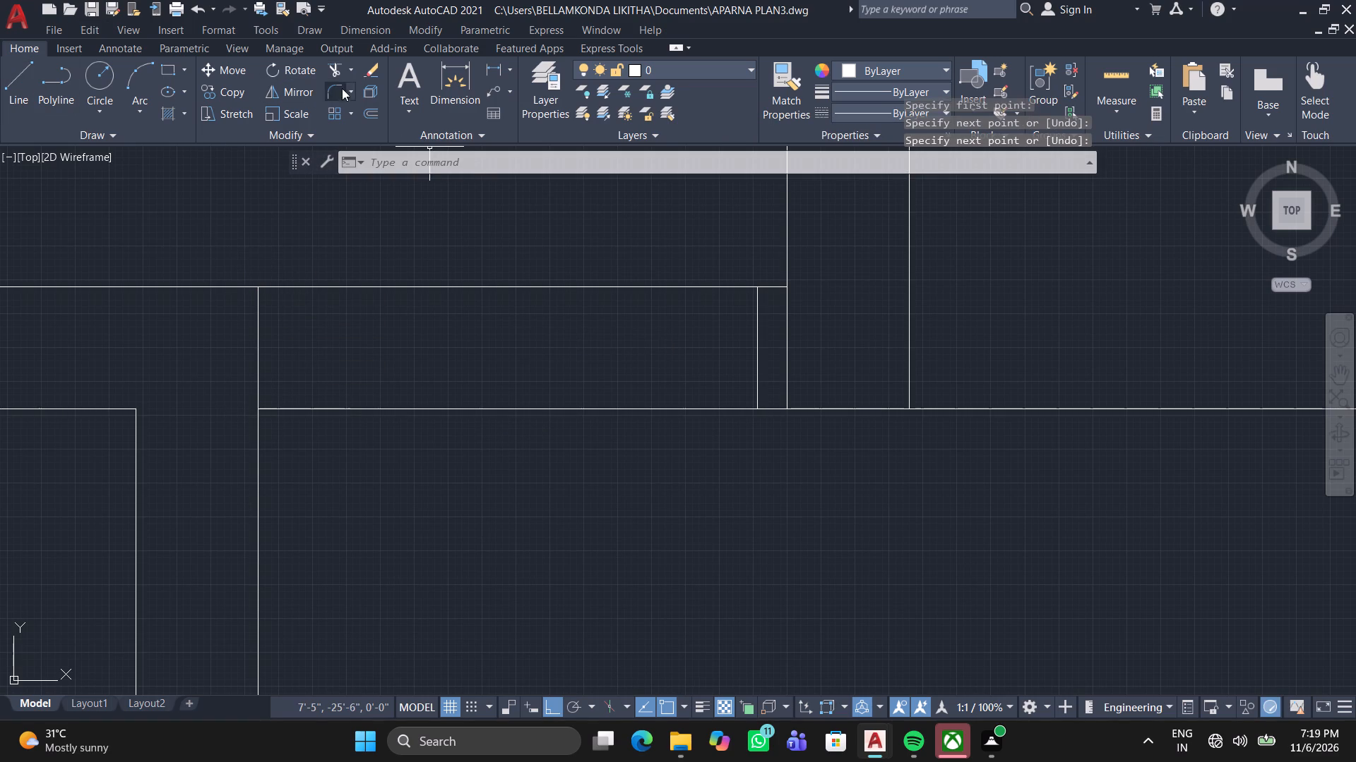
Trim both wall faces between the two cross lines to open the doorway, and remove the leftover line between the short jamb and adjoining wall.
click(336, 71)
click(506, 480)
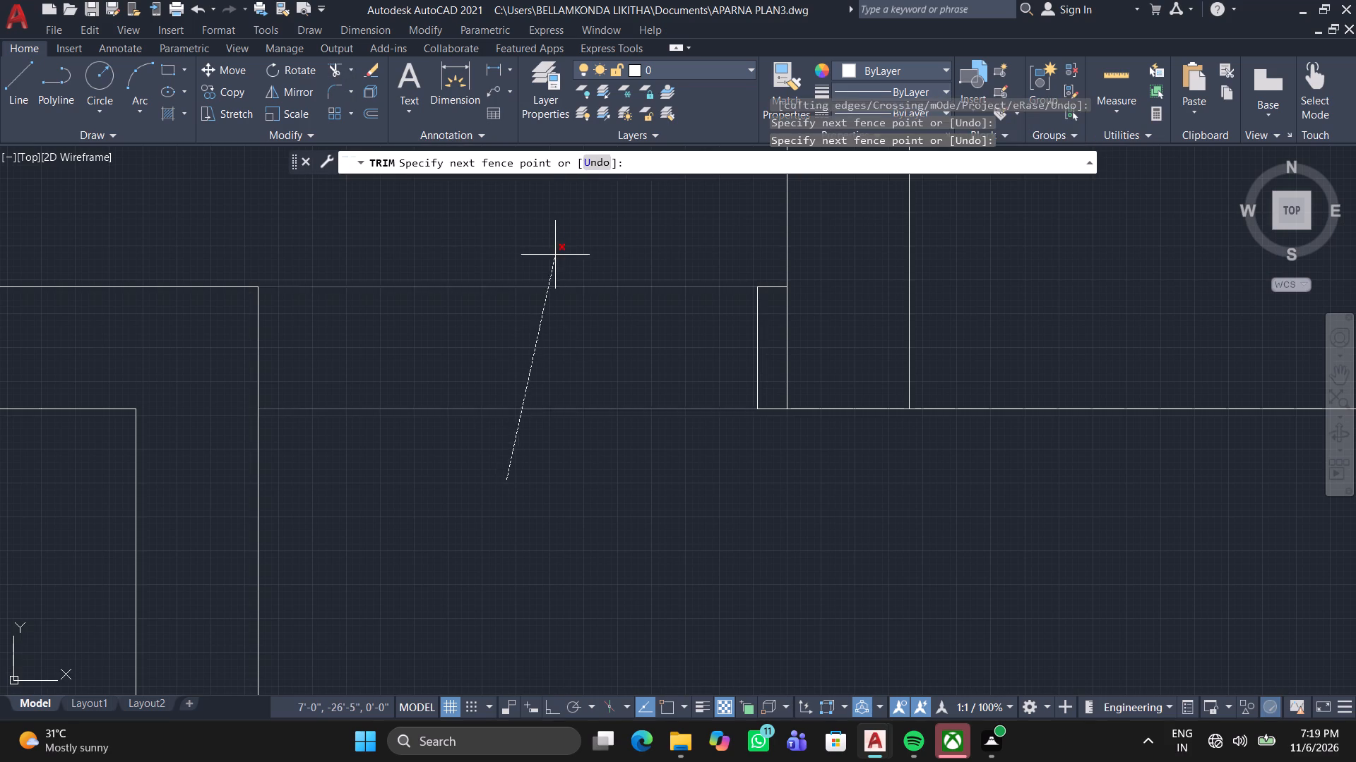
click(565, 241)
click(812, 351)
click(785, 352)
scroll(537, 343, down, 1)
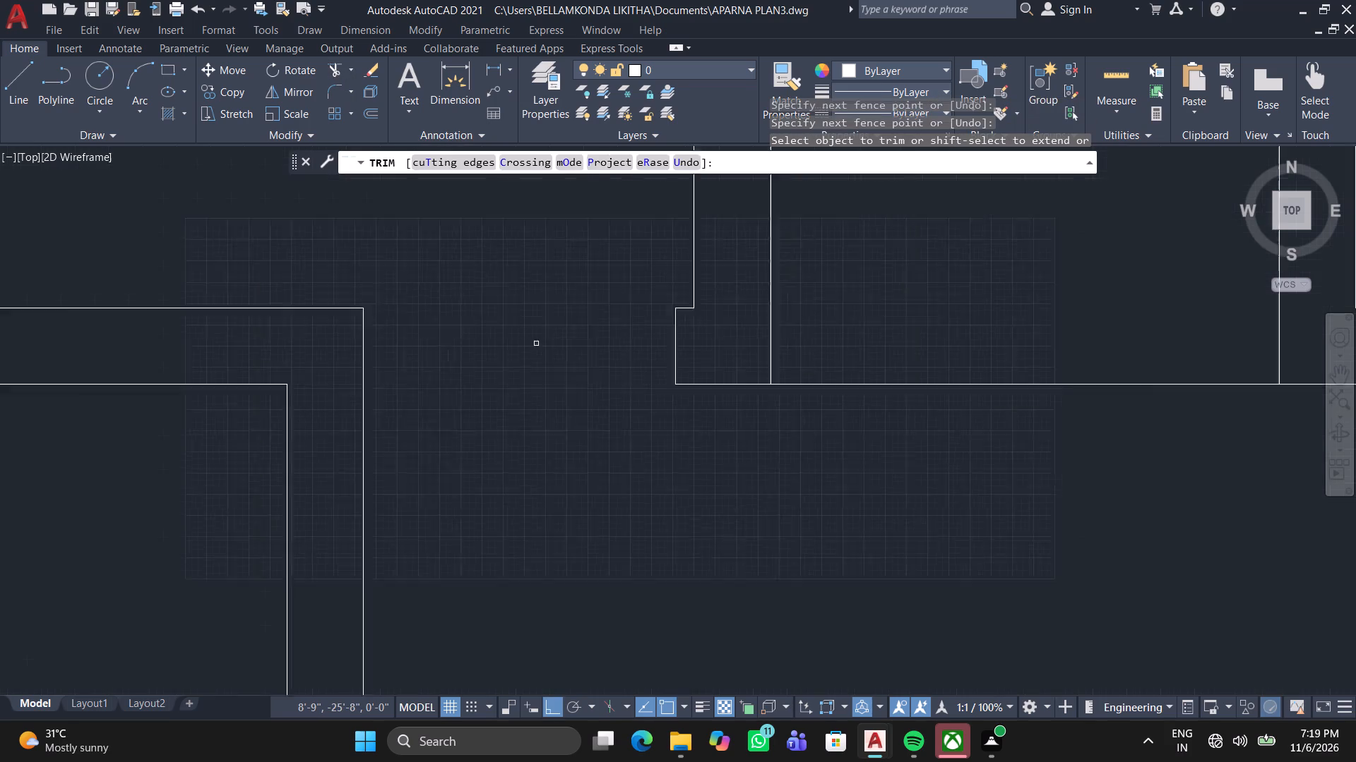
scroll(536, 344, down, 2)
middle_drag(540, 351, 584, 303)
scroll(599, 298, down, 1)
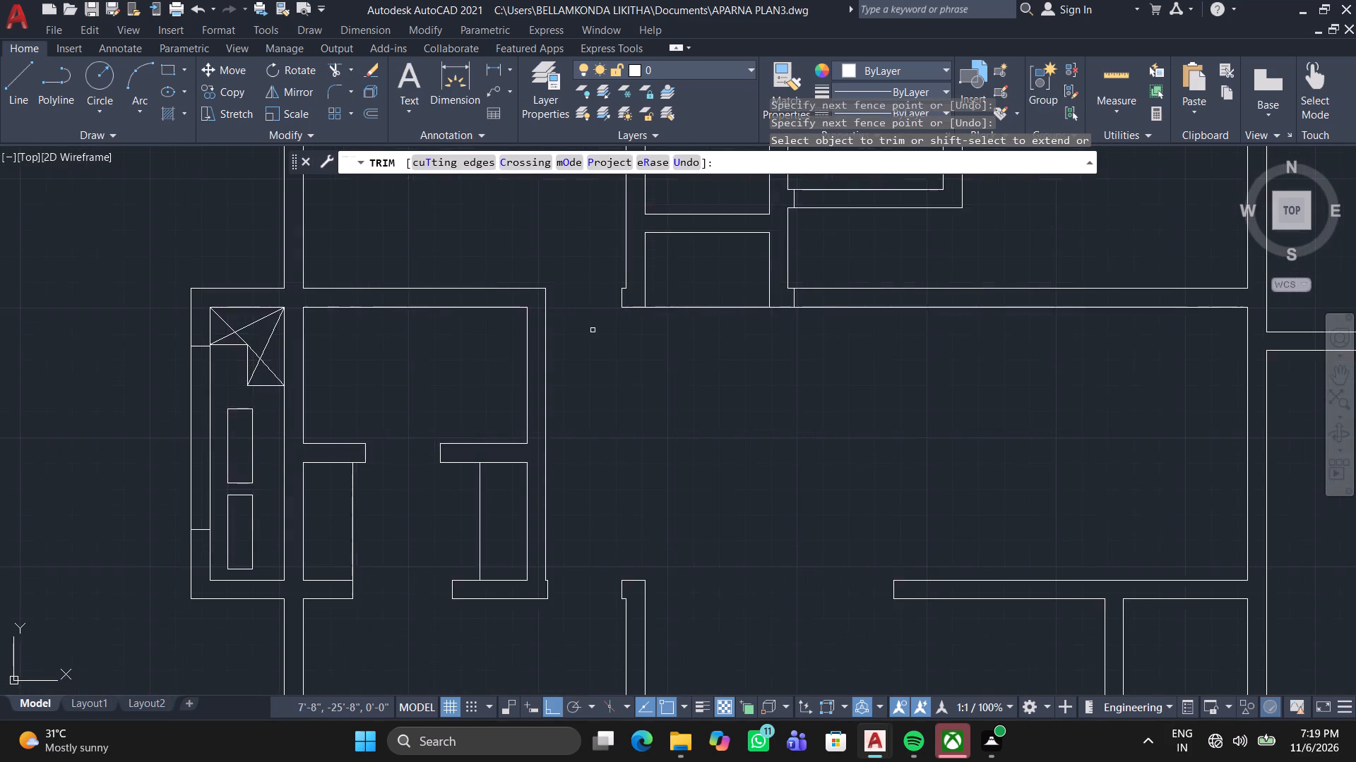
middle_drag(591, 374, 587, 419)
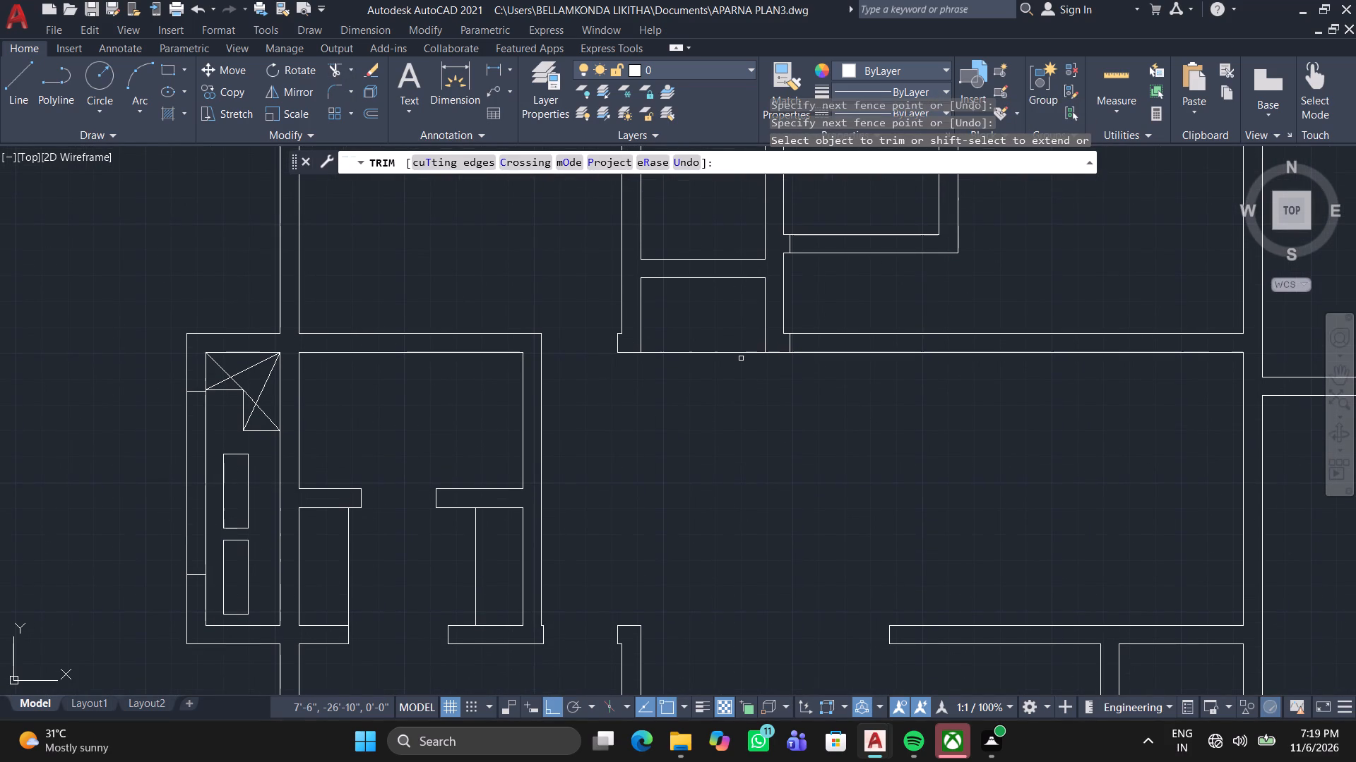
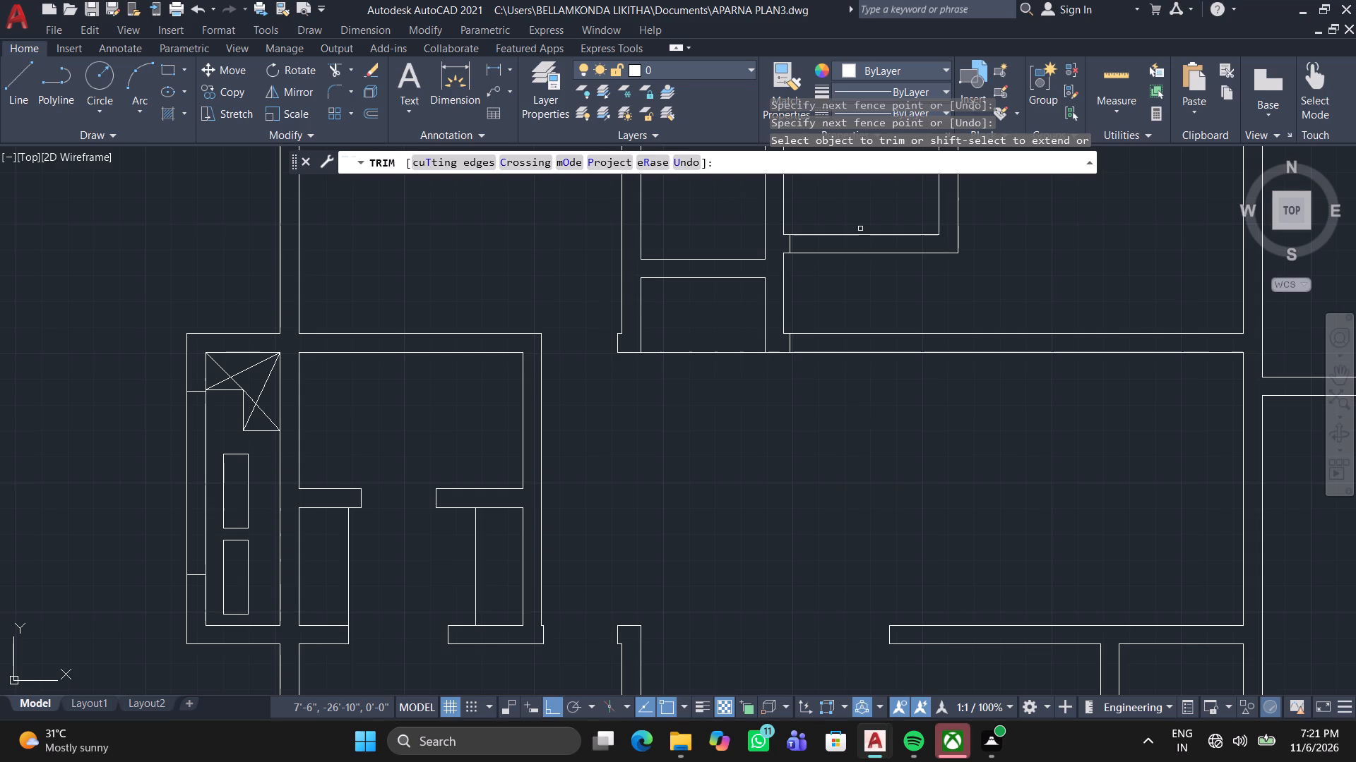
Outline a 3' opening from the short jamb in the upper-right room's lower wall, extending the far line up across the small room's lower wall.
middle_drag(869, 267, 673, 321)
click(23, 90)
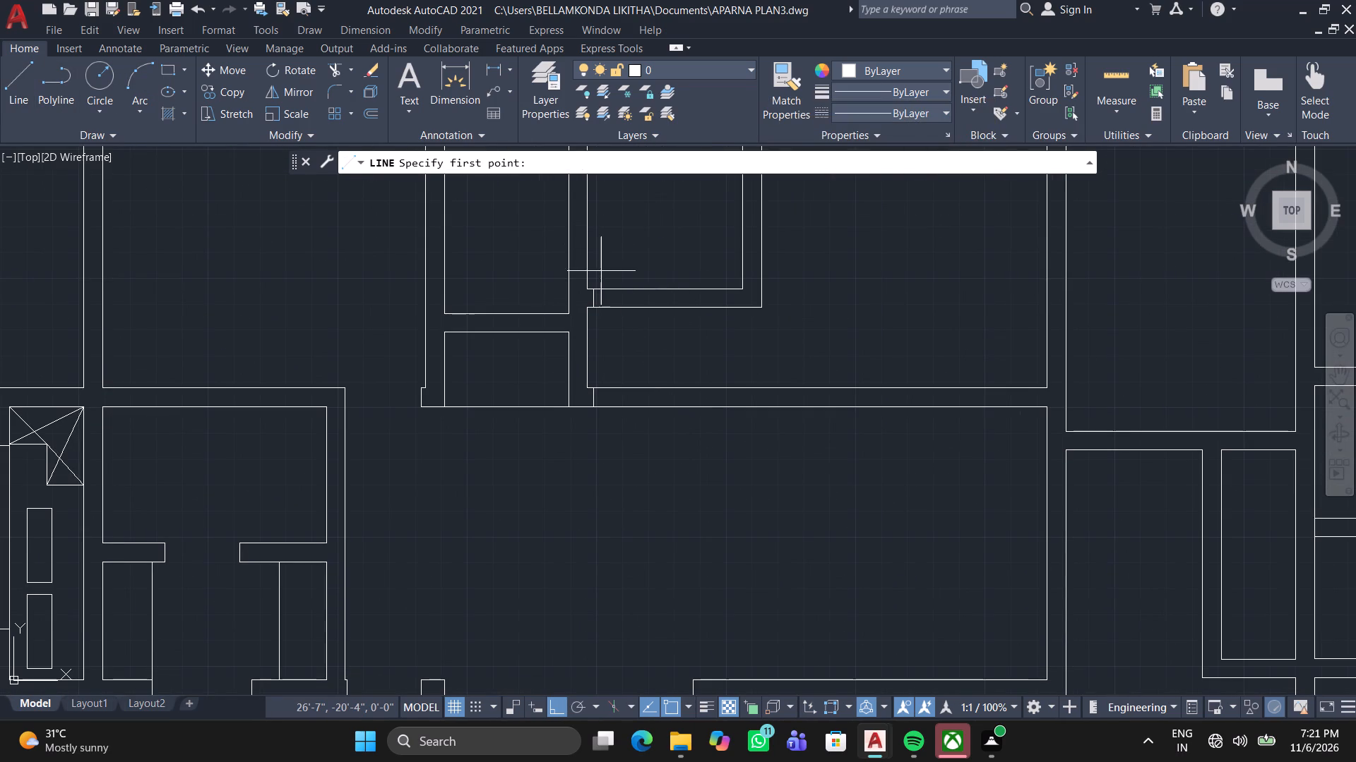
scroll(590, 385, up, 2)
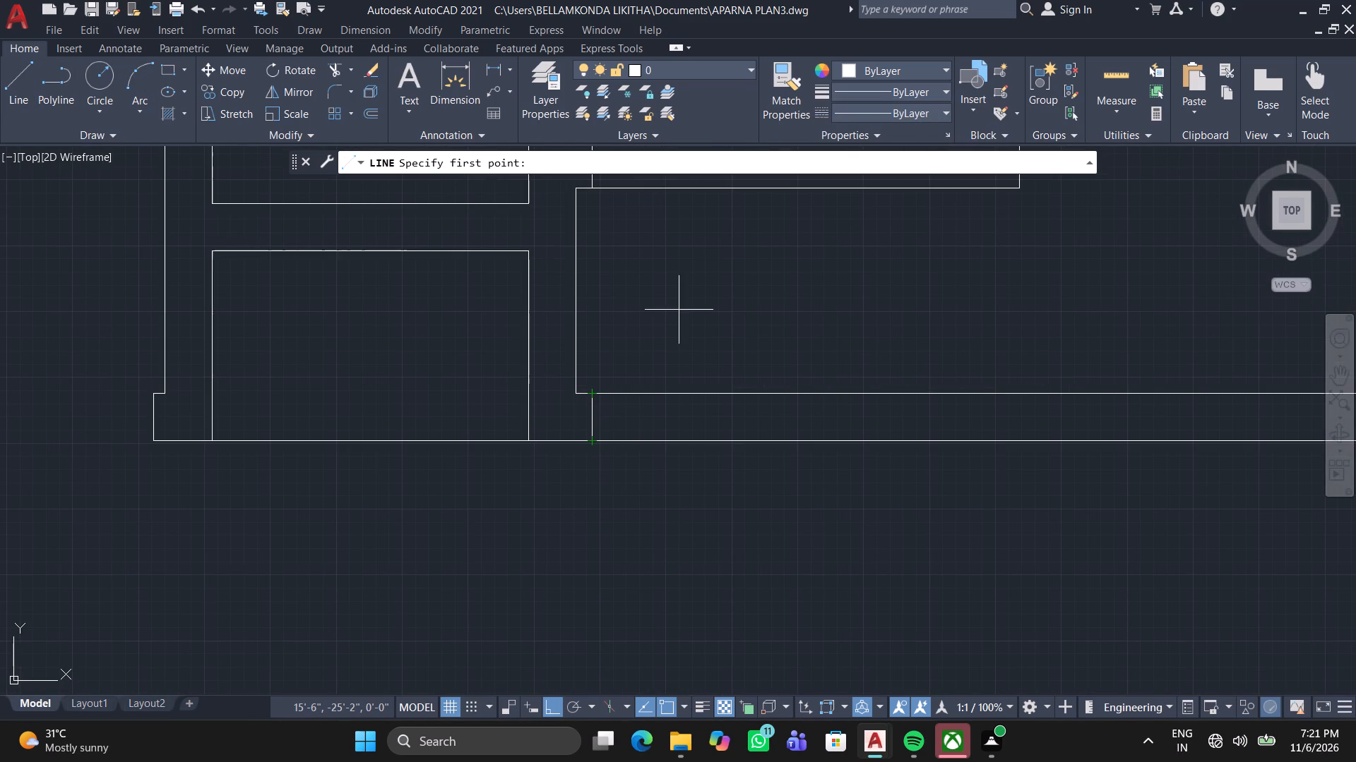
click(592, 442)
text(3')
key(Return)
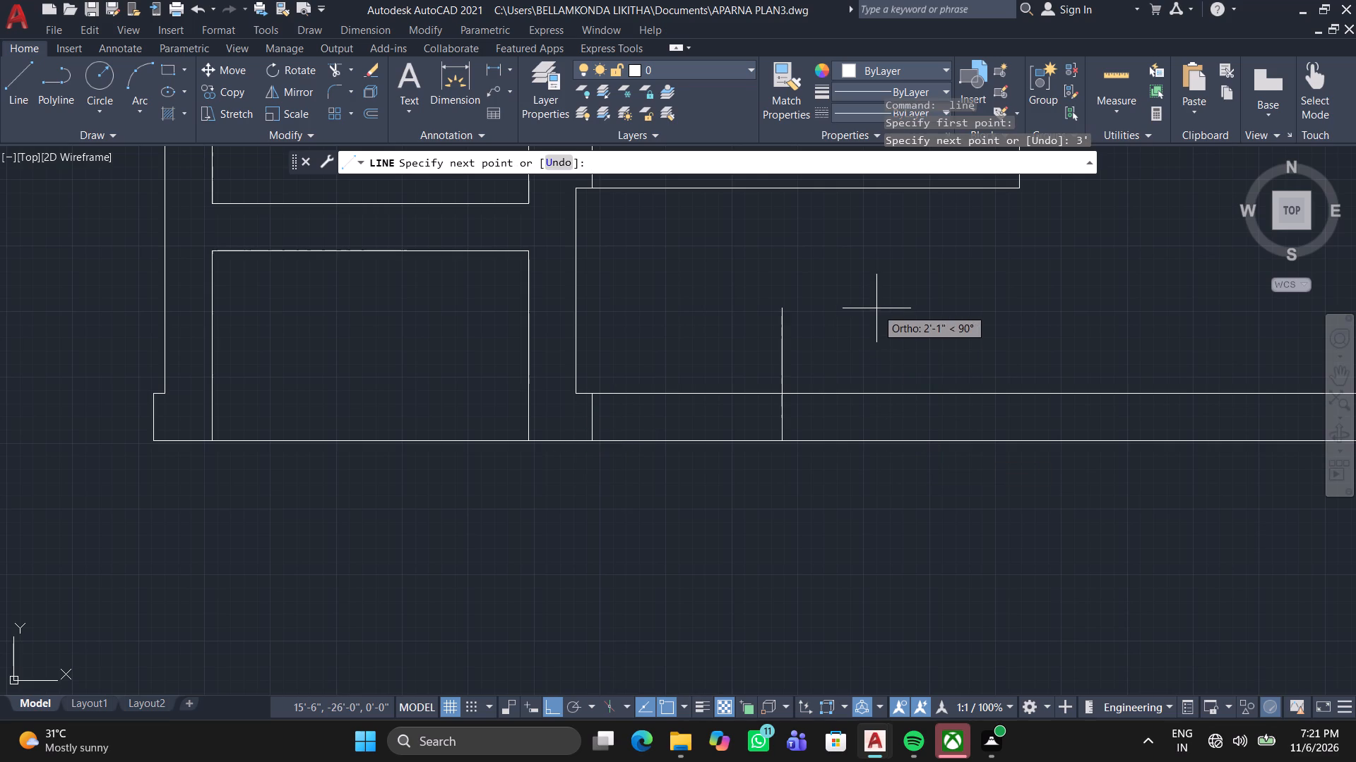
middle_drag(860, 322, 828, 516)
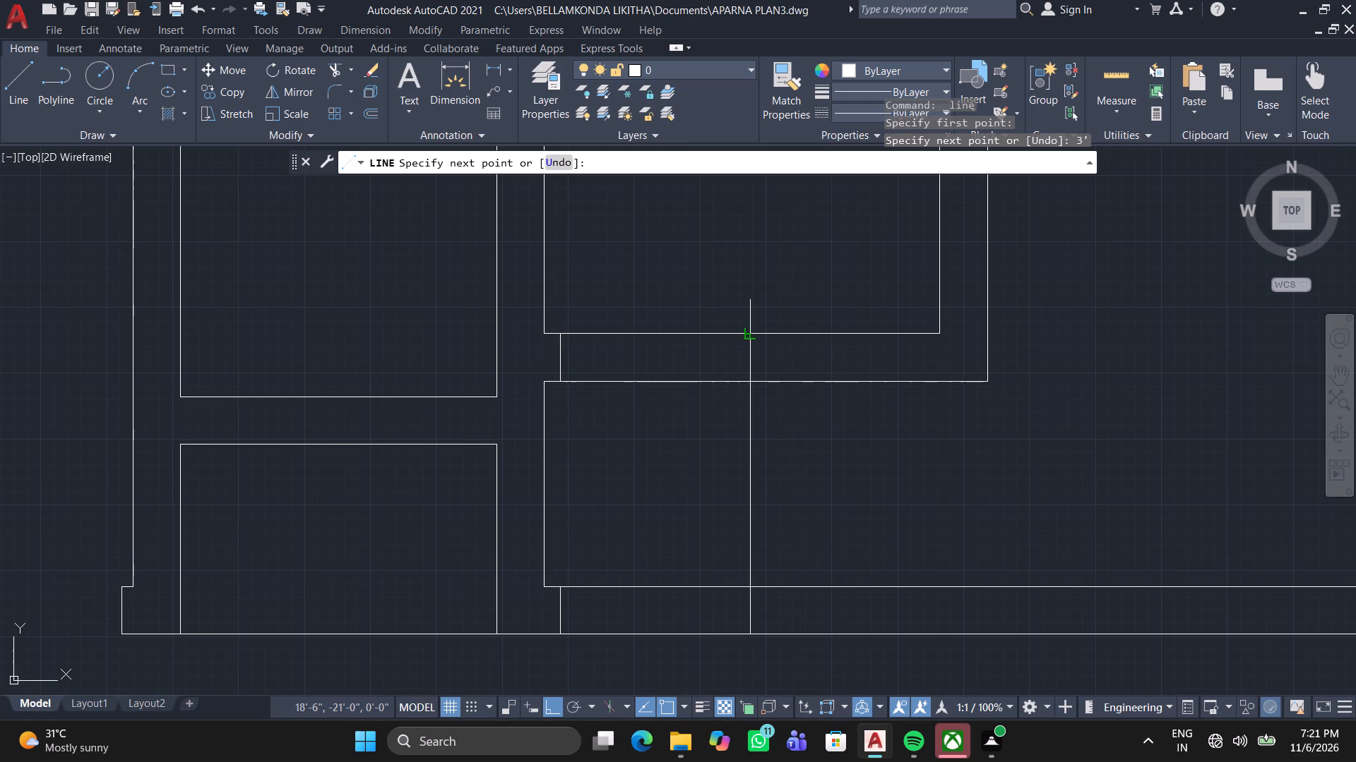
click(747, 332)
key(space)
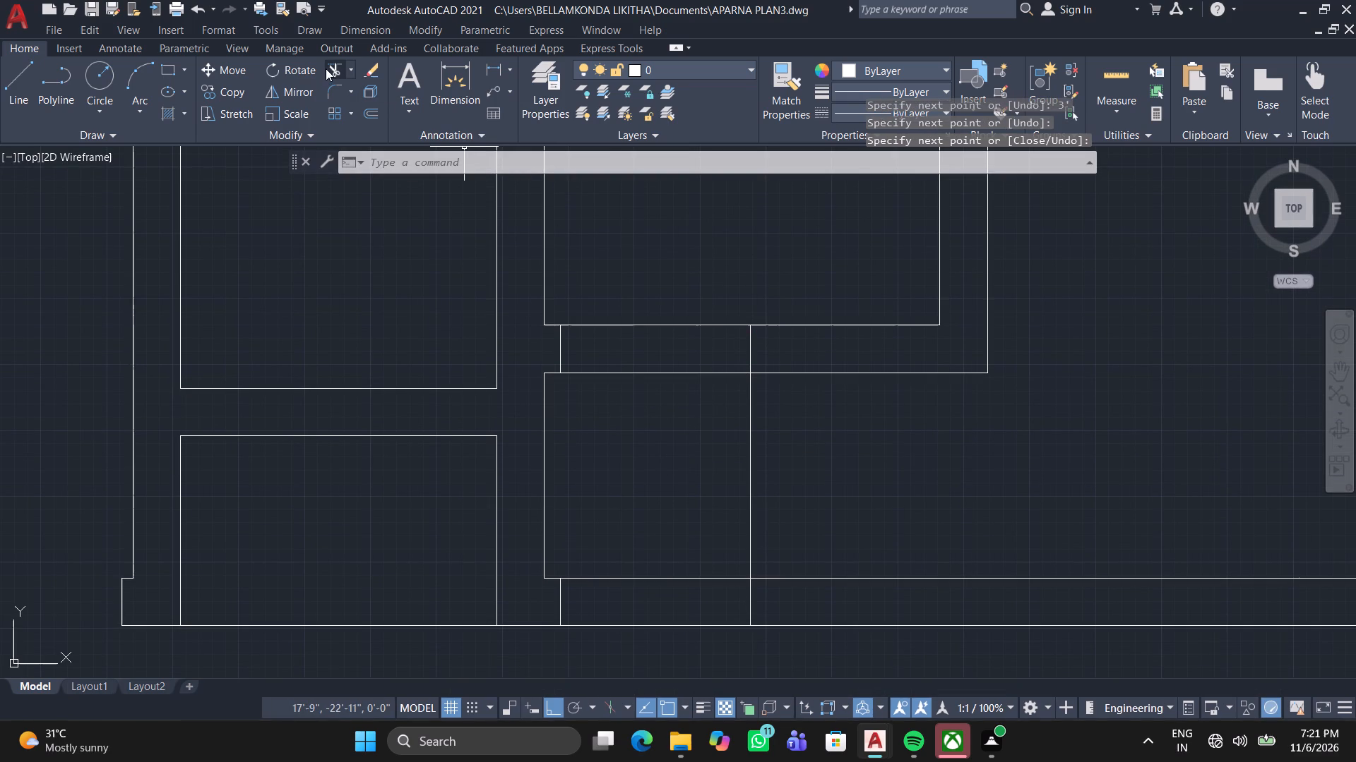
Trim both walls' faces between the jambs to open the two aligned doorways, and remove the cross line left between the walls.
click(338, 68)
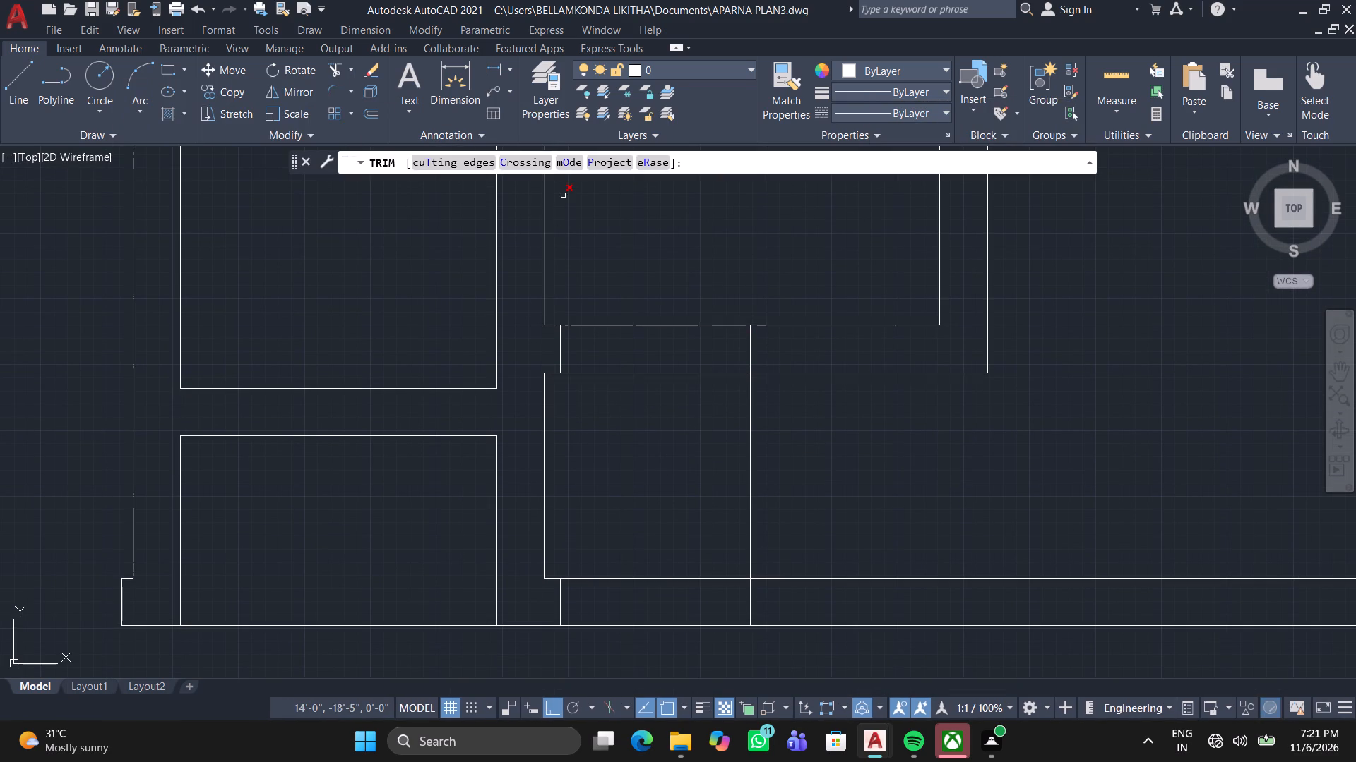
click(694, 217)
click(665, 657)
drag(665, 500, 686, 500)
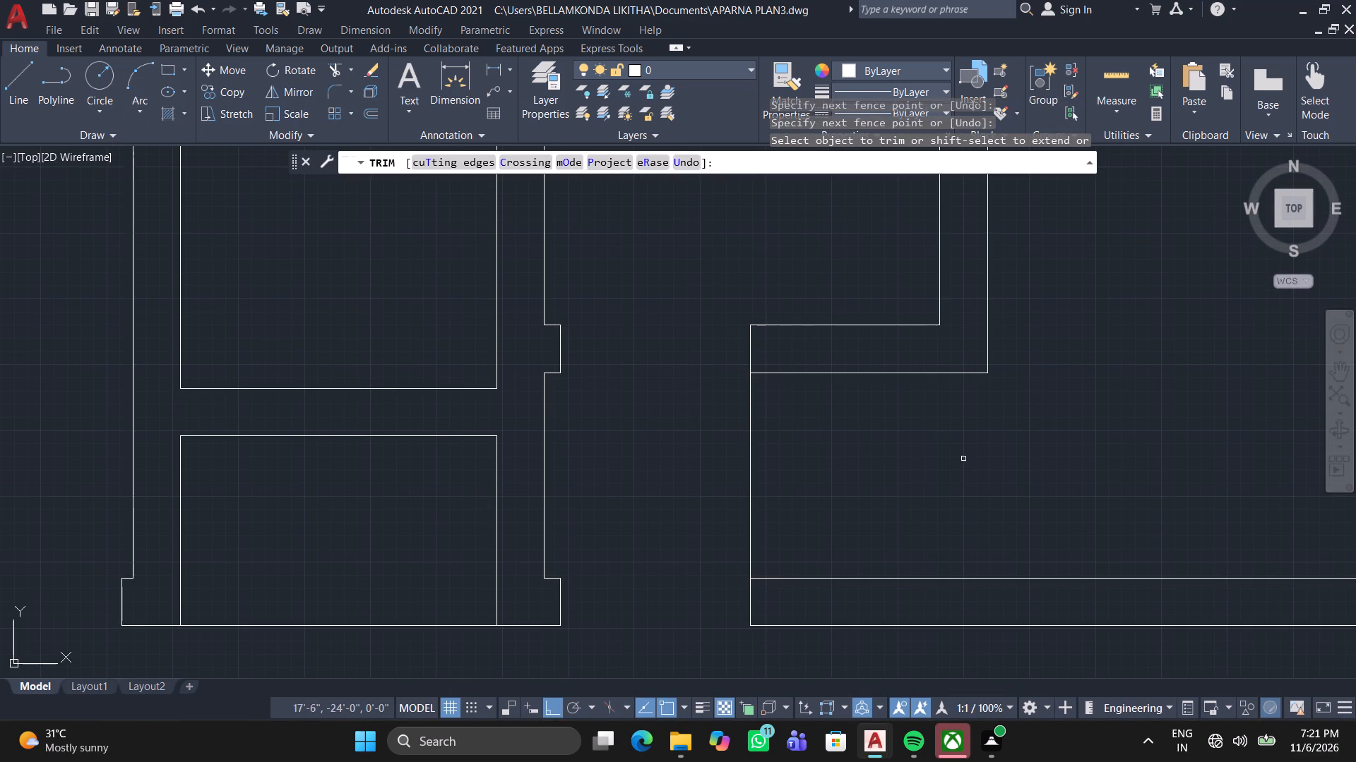
click(982, 459)
click(642, 462)
Outline a 3' opening upward from the midpoint of the upper-left room's right wall, with lines across the wall at both ends.
scroll(693, 456, down, 1)
middle_drag(694, 459, 734, 468)
scroll(734, 468, down, 1)
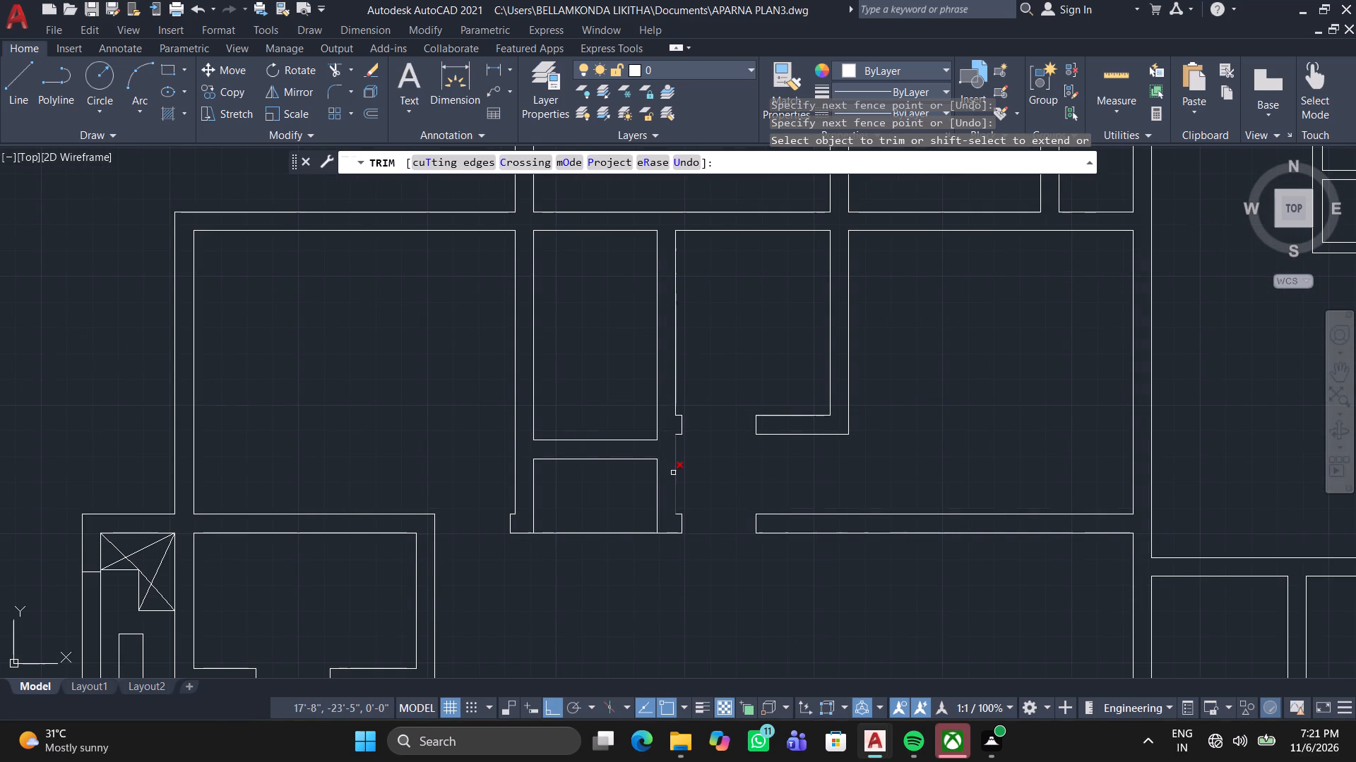
middle_drag(759, 557, 700, 385)
scroll(696, 377, down, 1)
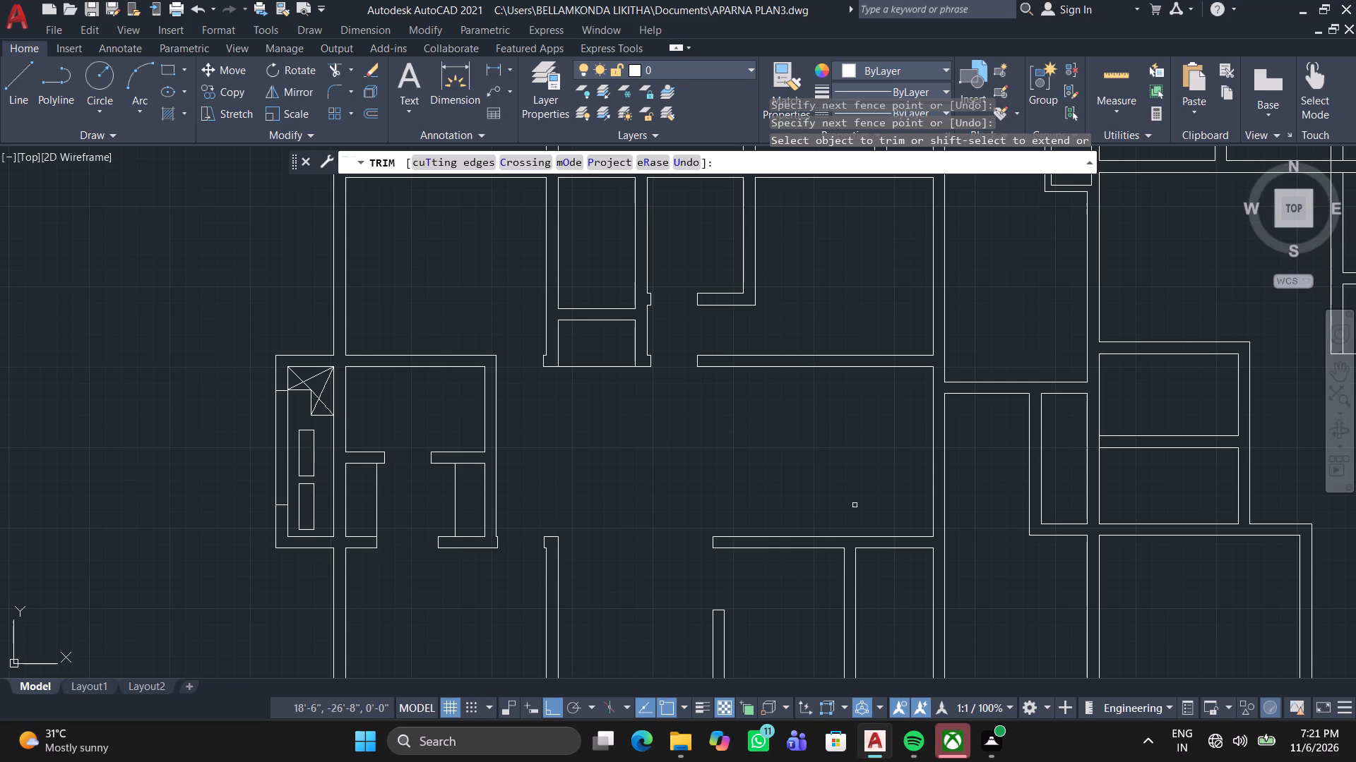
scroll(850, 504, down, 1)
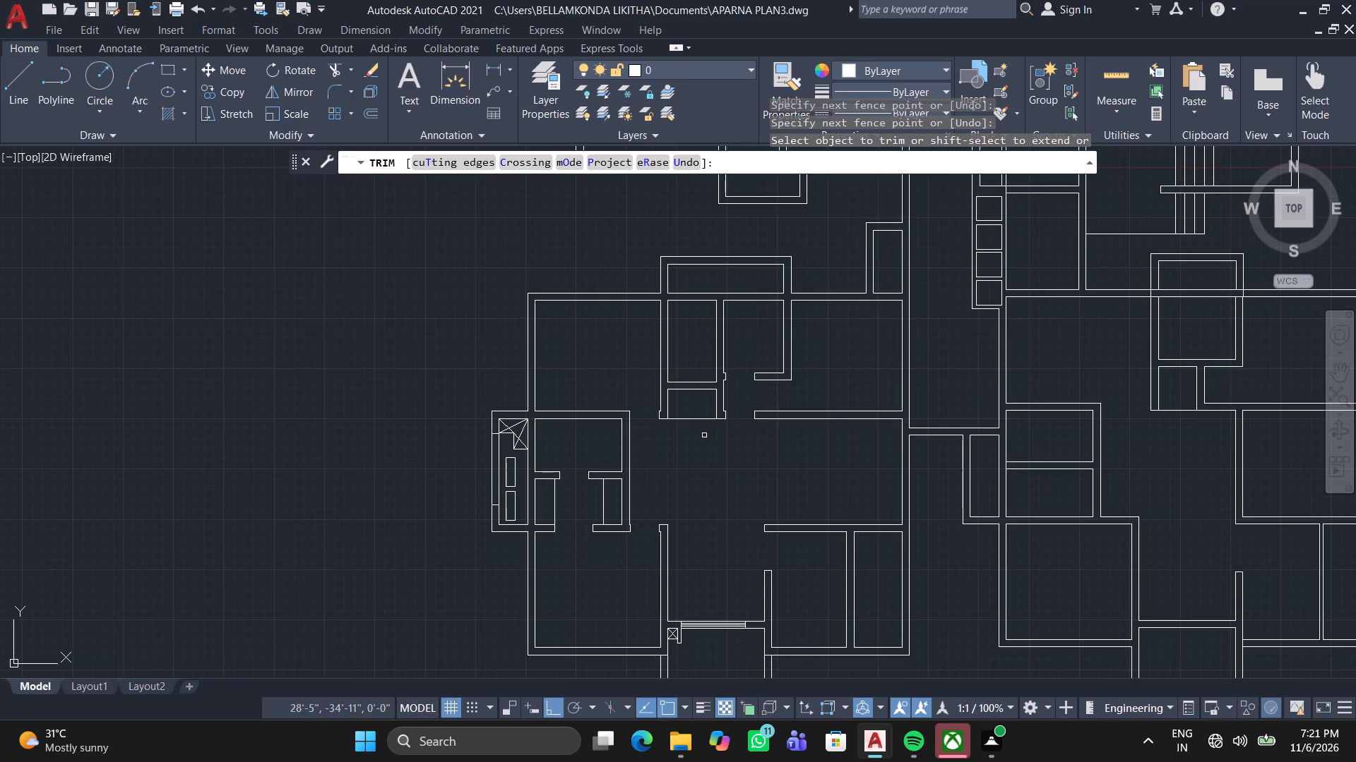
scroll(702, 432, up, 2)
middle_drag(702, 432, 729, 754)
scroll(729, 754, up, 1)
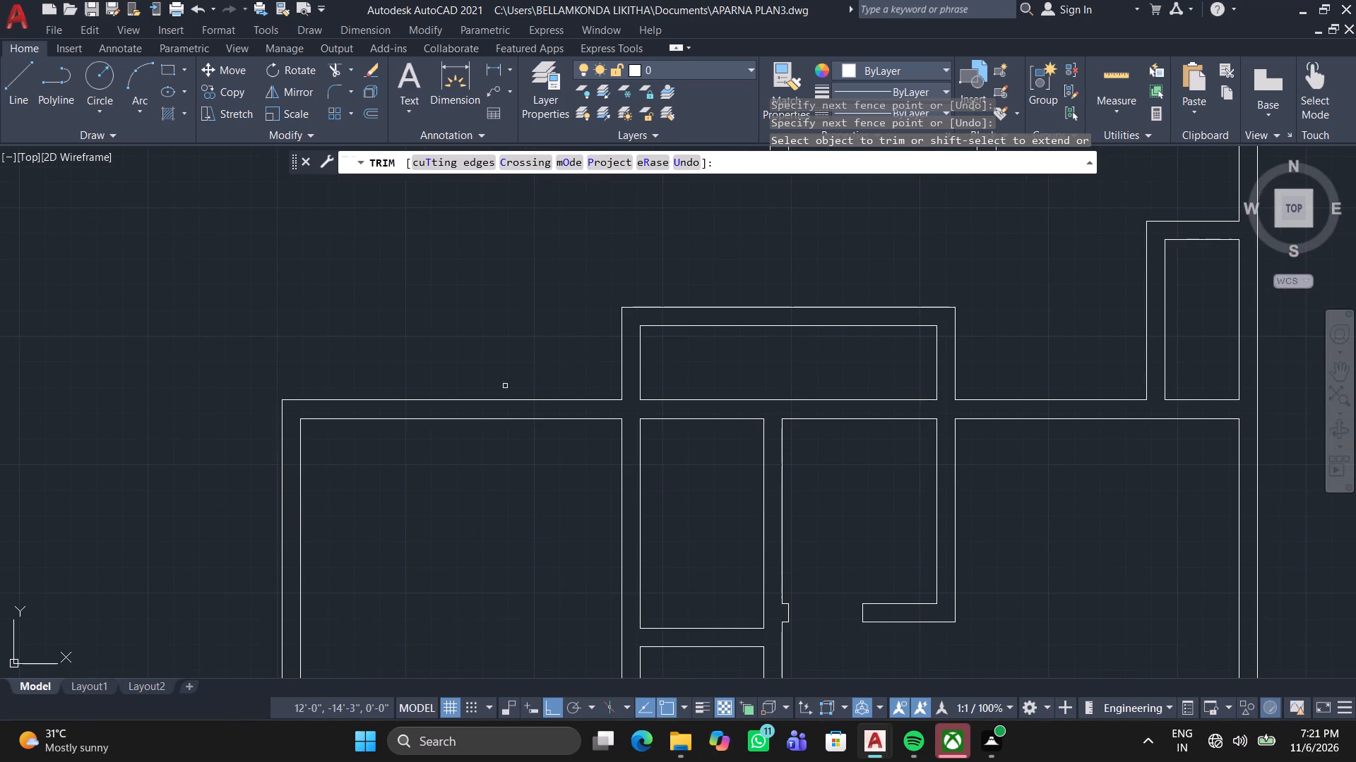
click(21, 87)
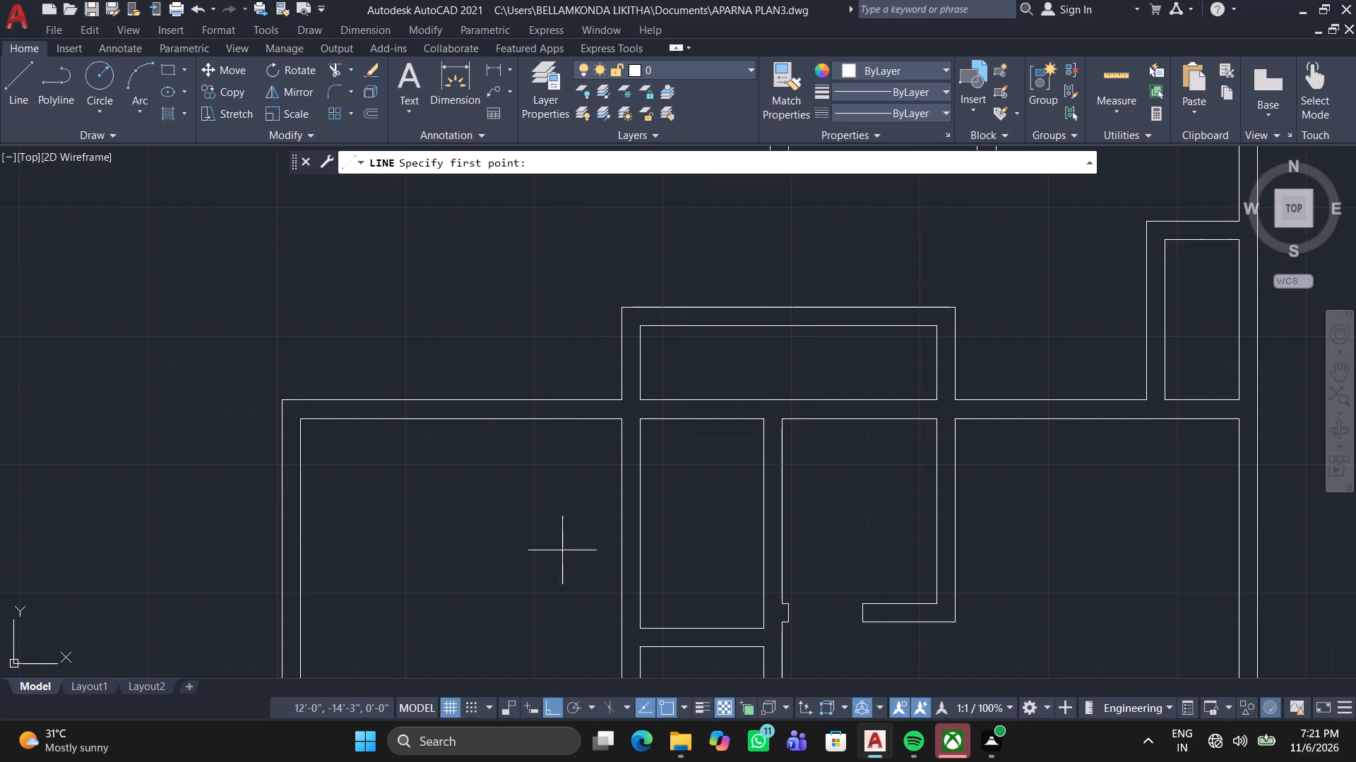
scroll(629, 515, up, 2)
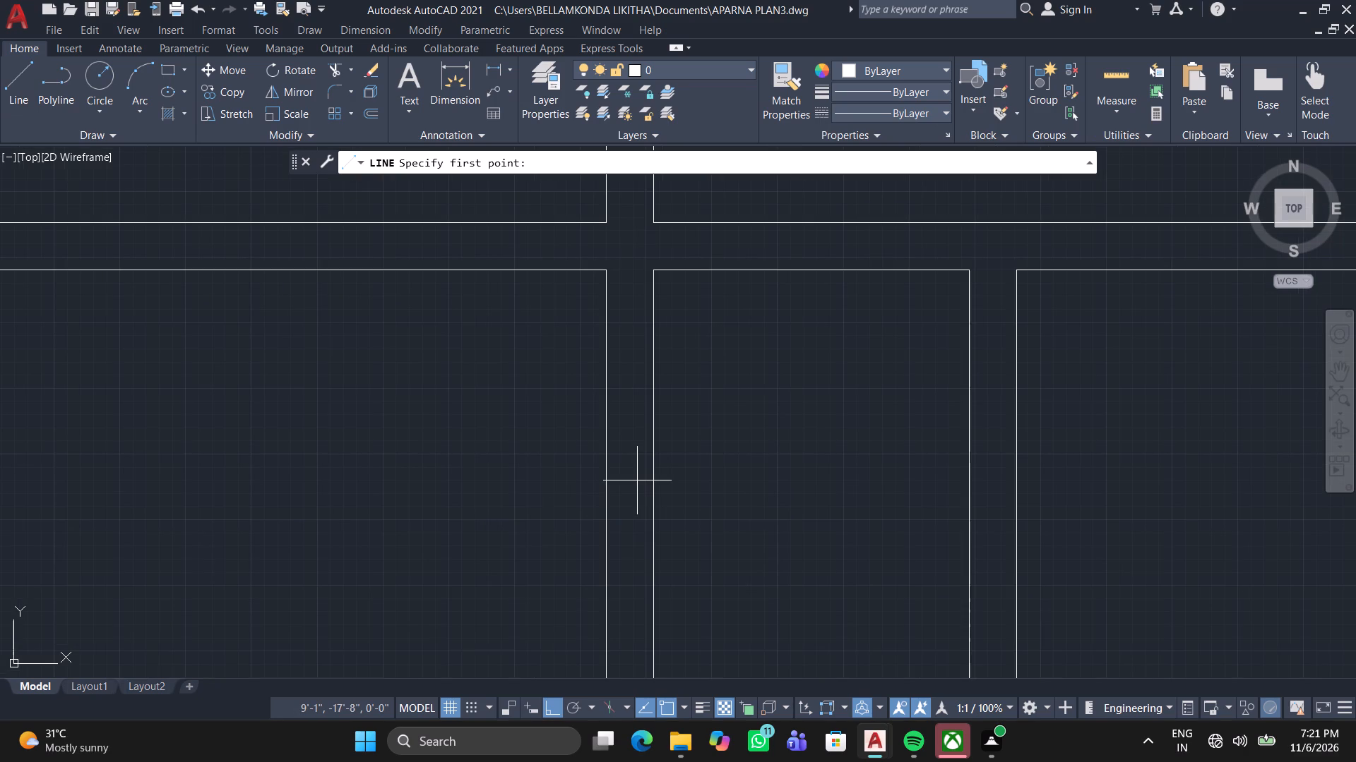
scroll(653, 559, down, 1)
middle_drag(658, 538, 658, 533)
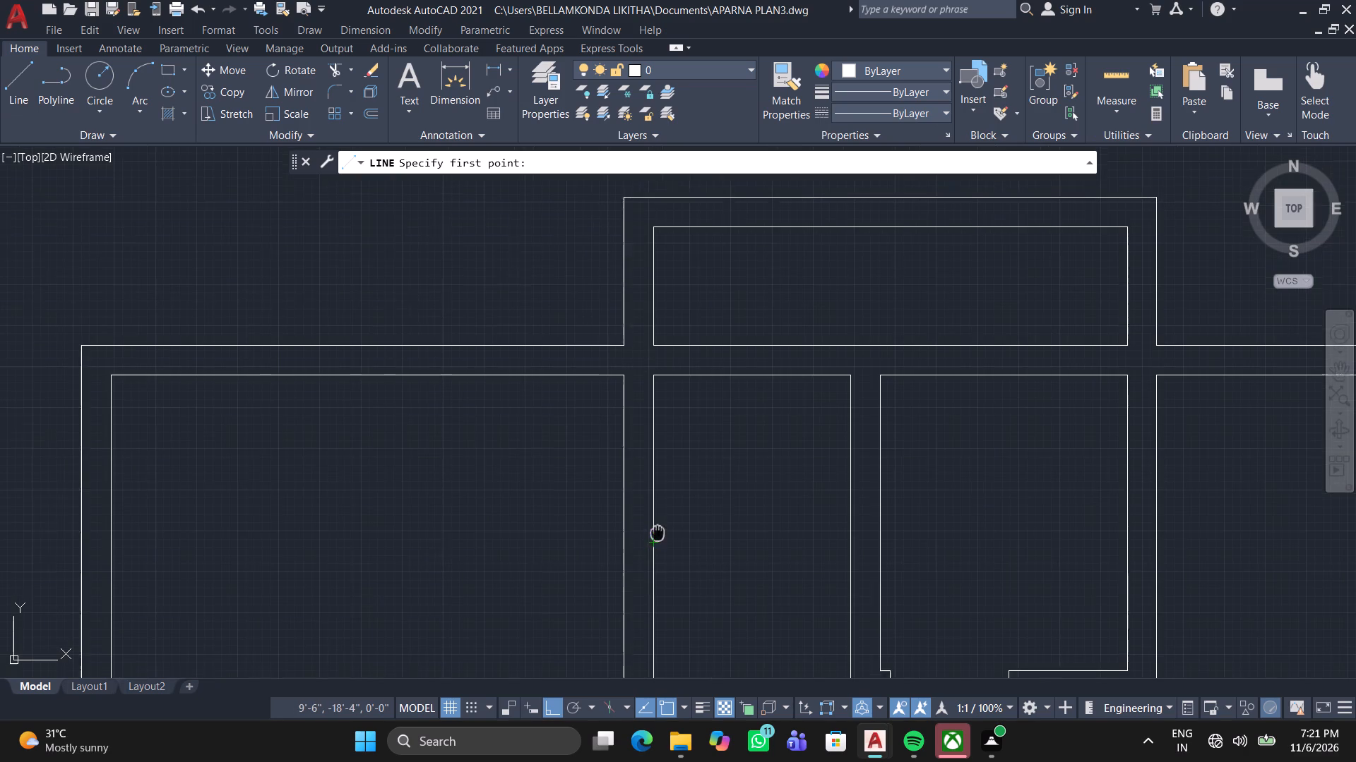
middle_drag(658, 533, 651, 401)
scroll(645, 383, down, 1)
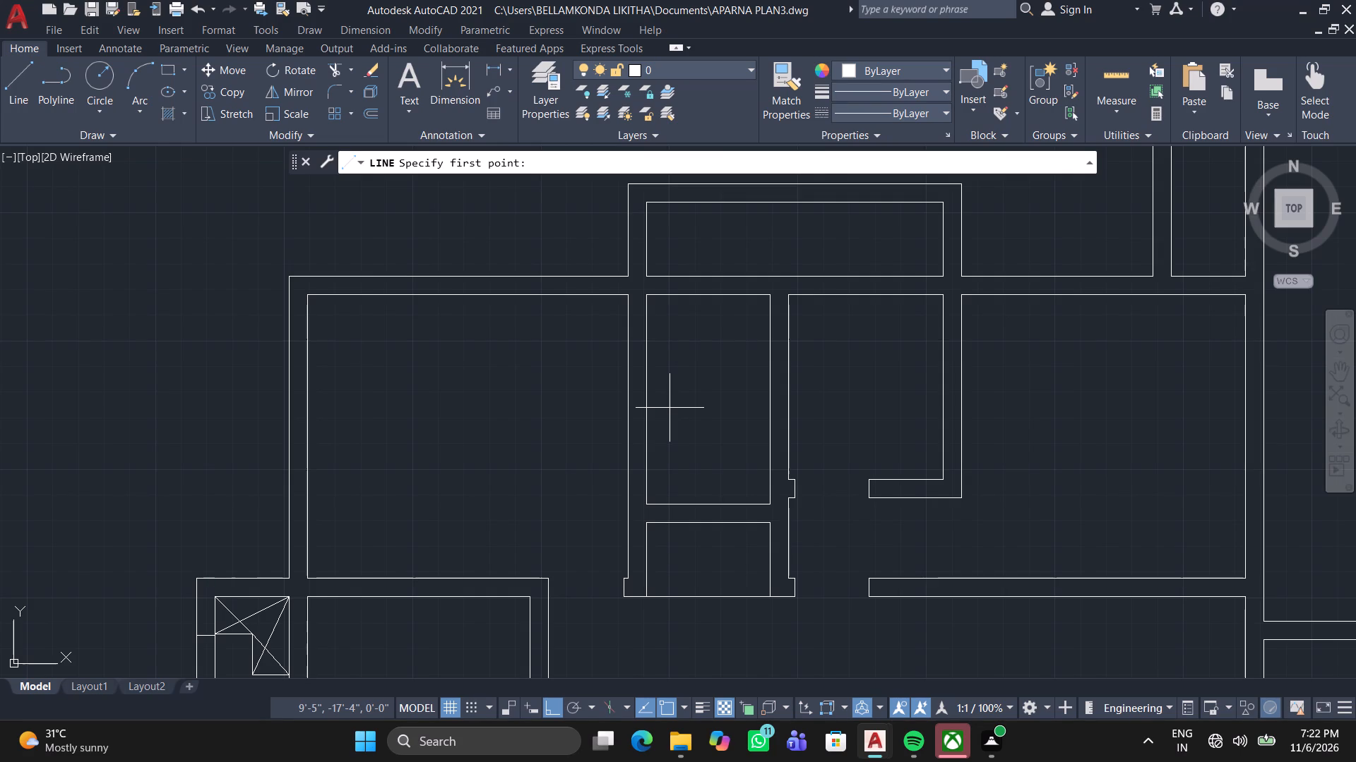
scroll(621, 428, up, 1)
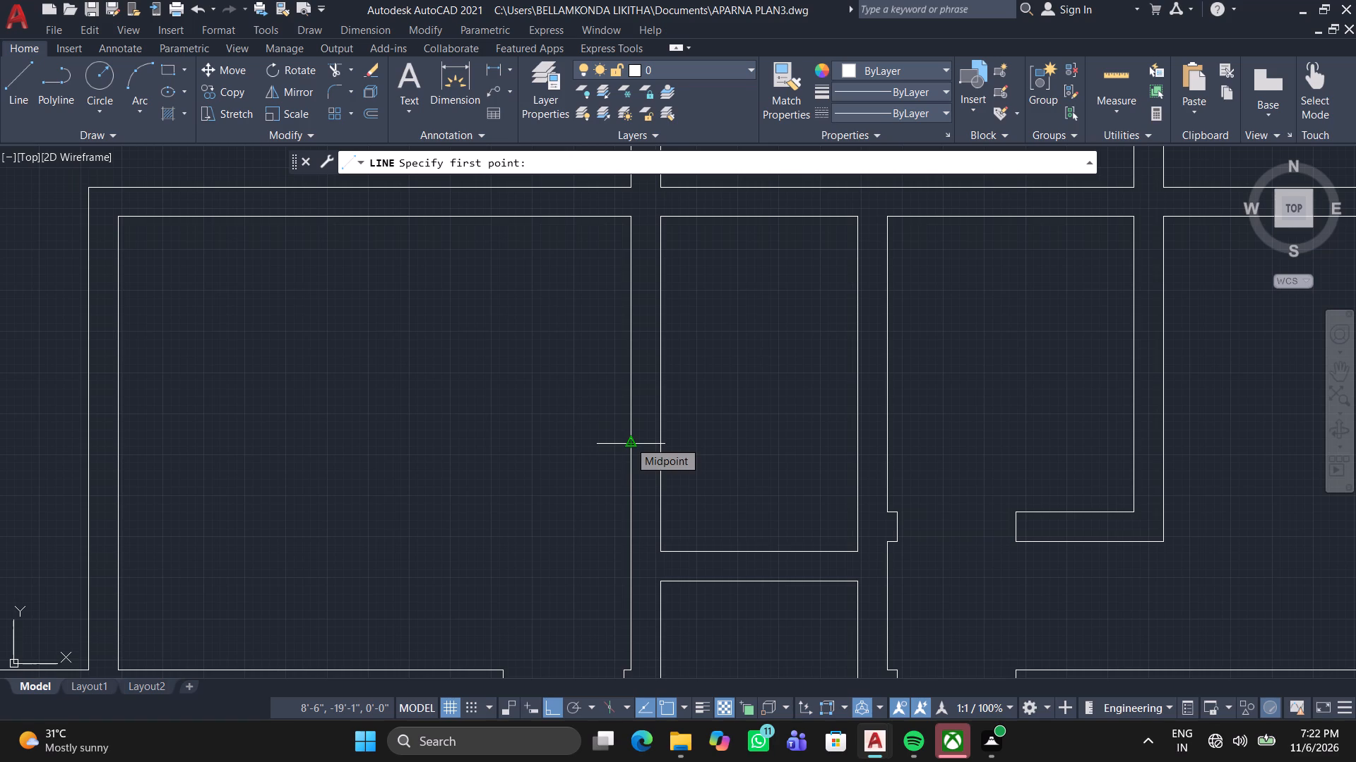
click(629, 441)
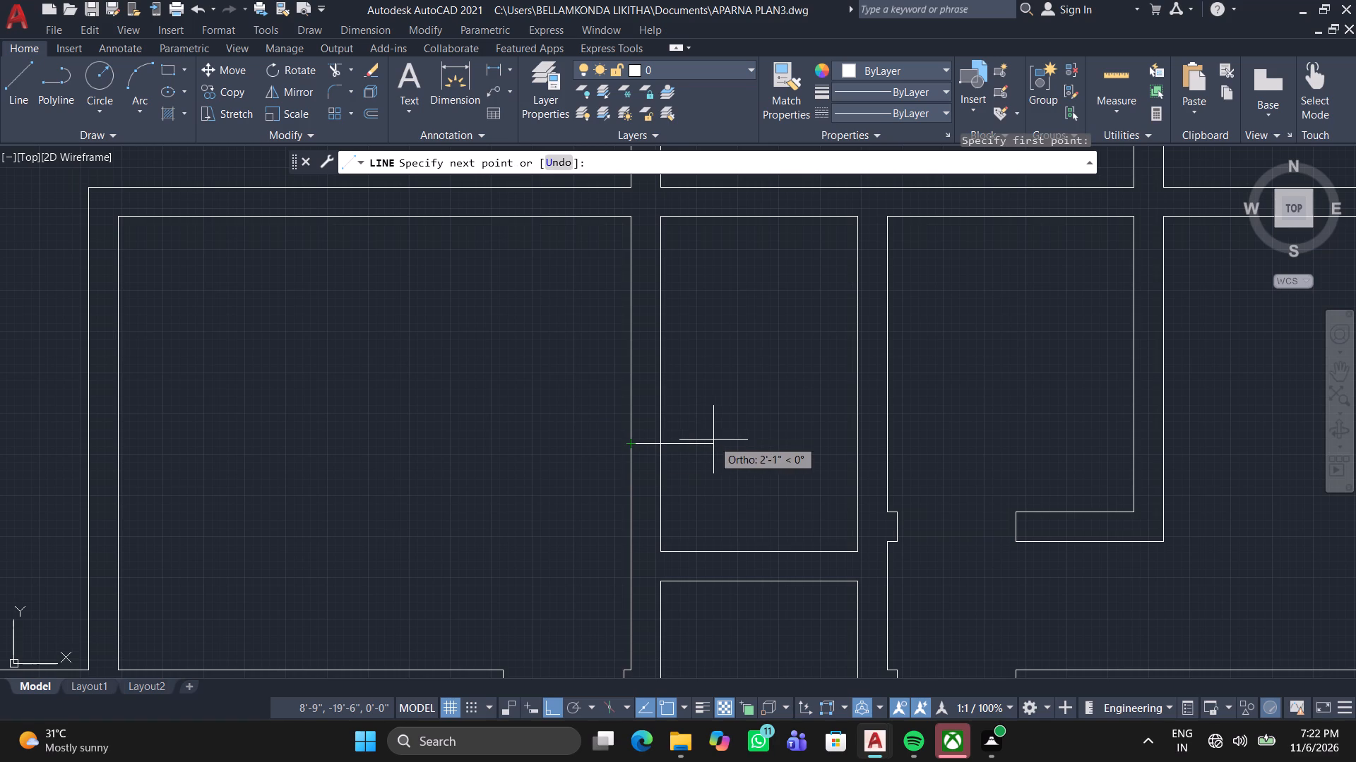
click(661, 444)
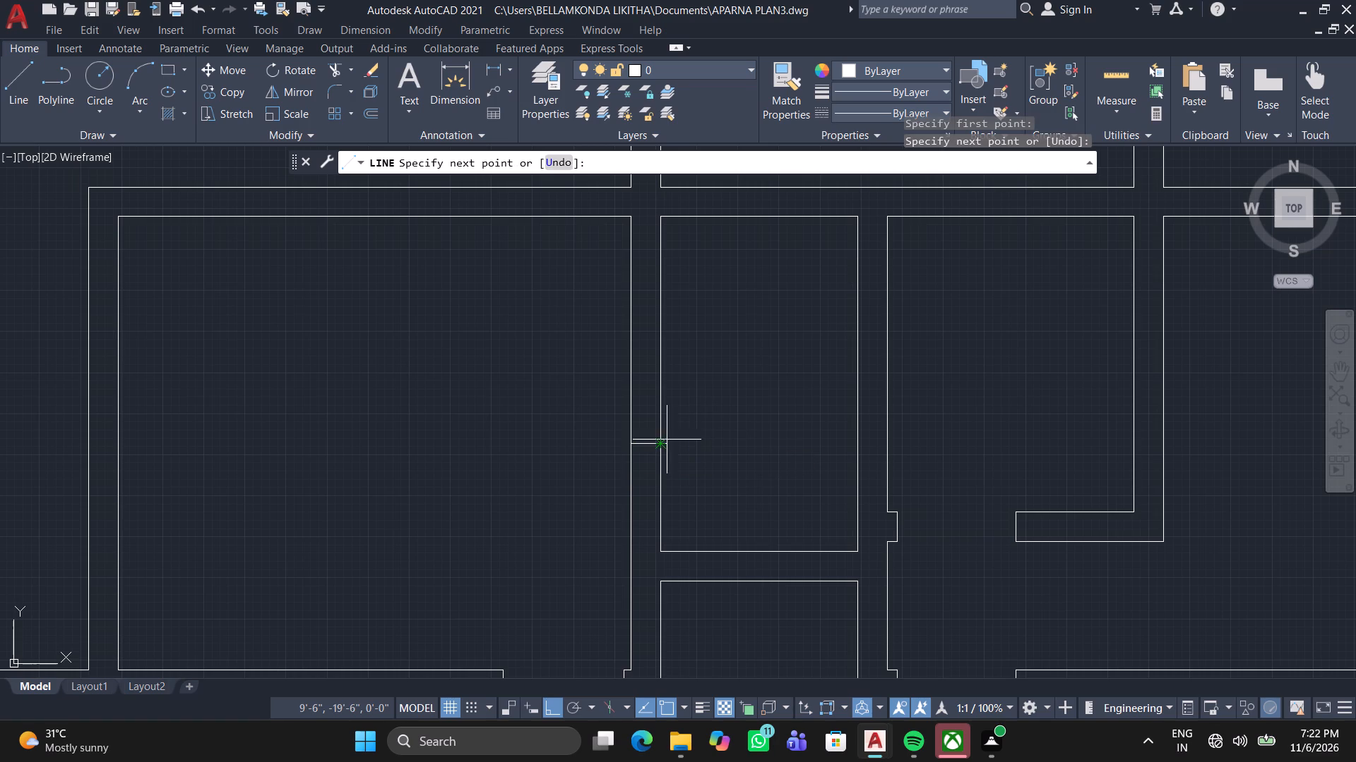
key(3)
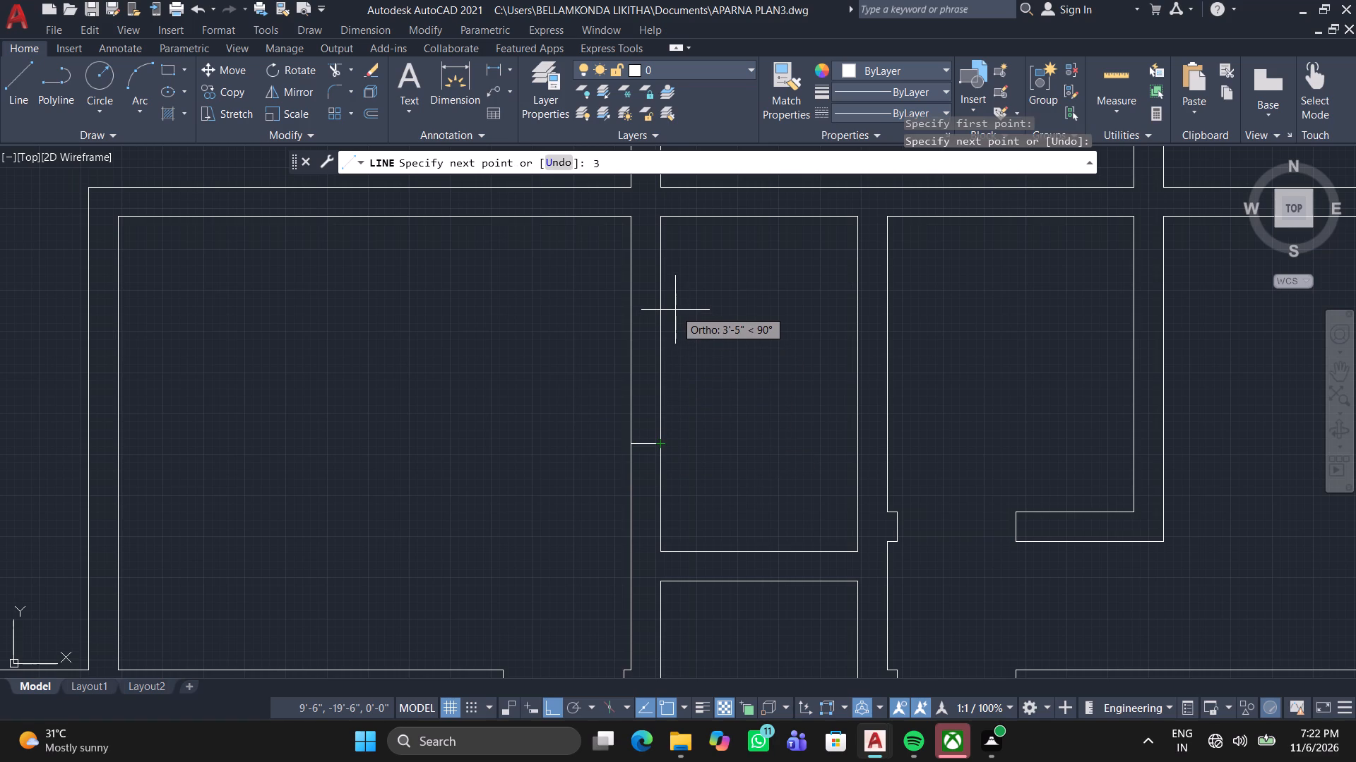
key(apostrophe)
key(Return)
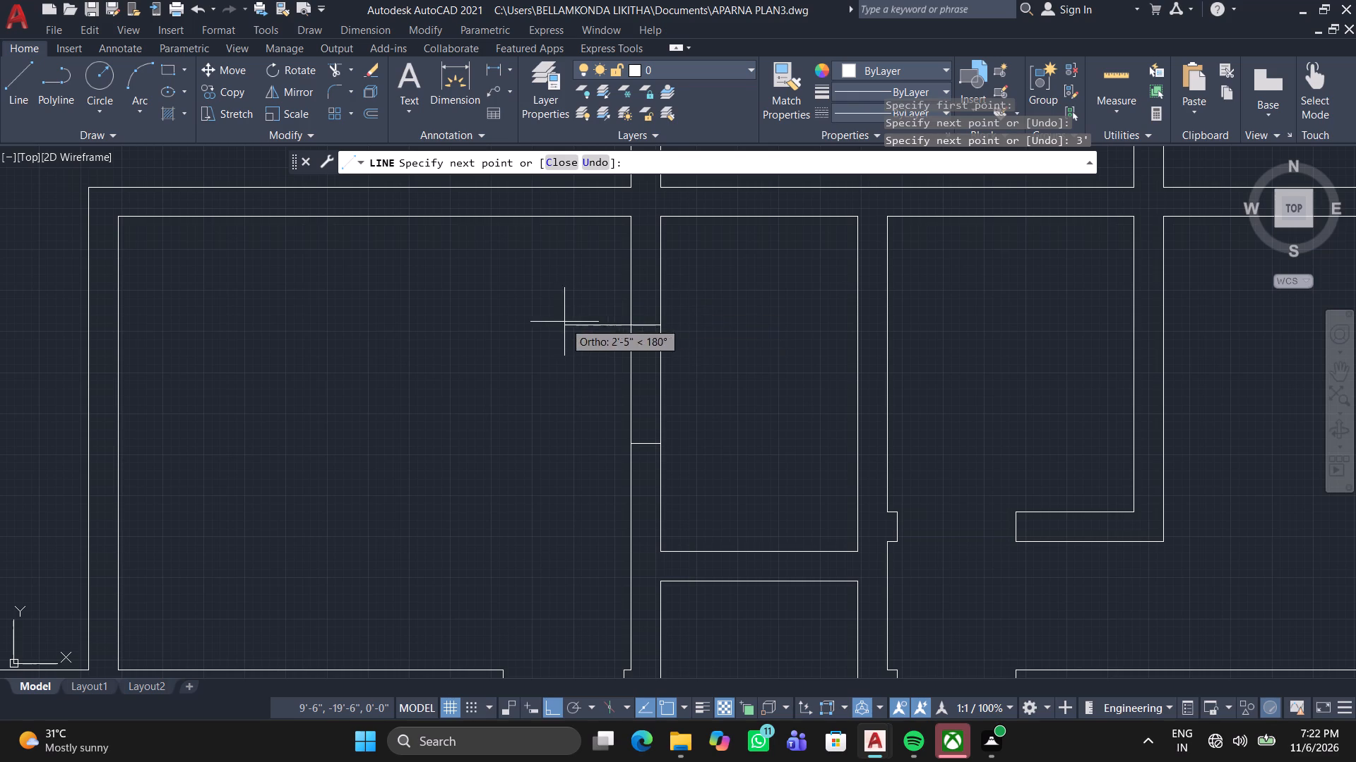
click(635, 326)
key(space)
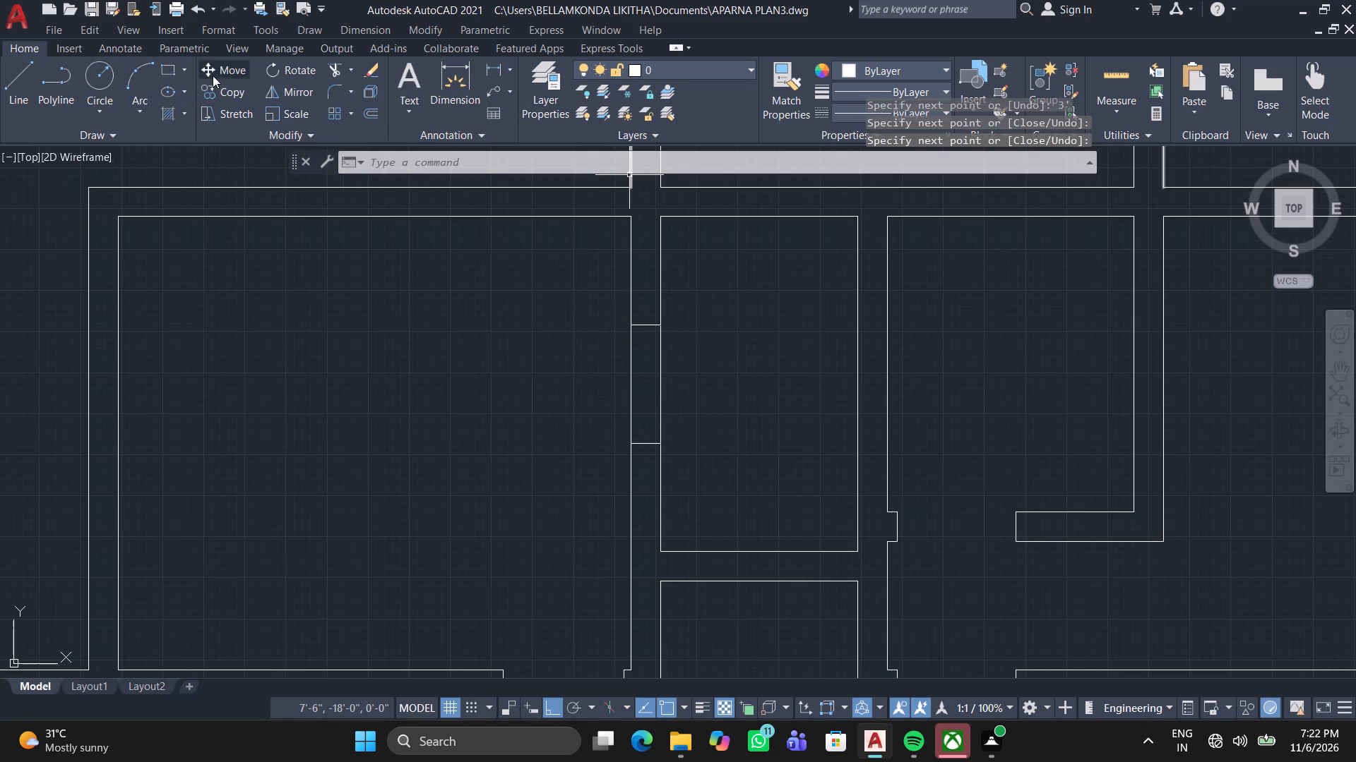
Trim both wall faces between the two cross lines to open the doorway between the upper-left room and the adjoining narrow room.
click(337, 65)
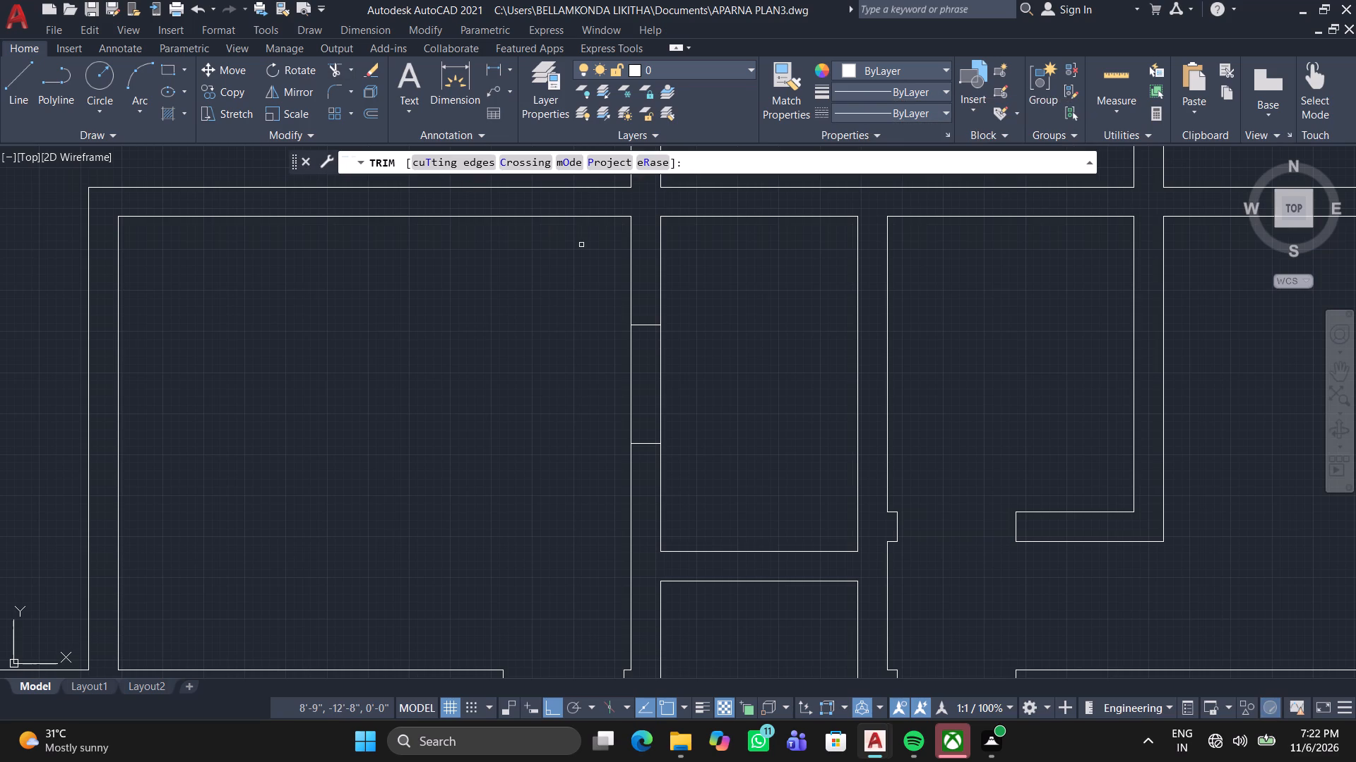
click(729, 359)
click(528, 386)
Outline a 3' opening near the upper end of the wall dividing the unit's two lower-right rooms, with lines across the wall at both ends.
scroll(578, 365, down, 1)
middle_drag(578, 367, 553, 367)
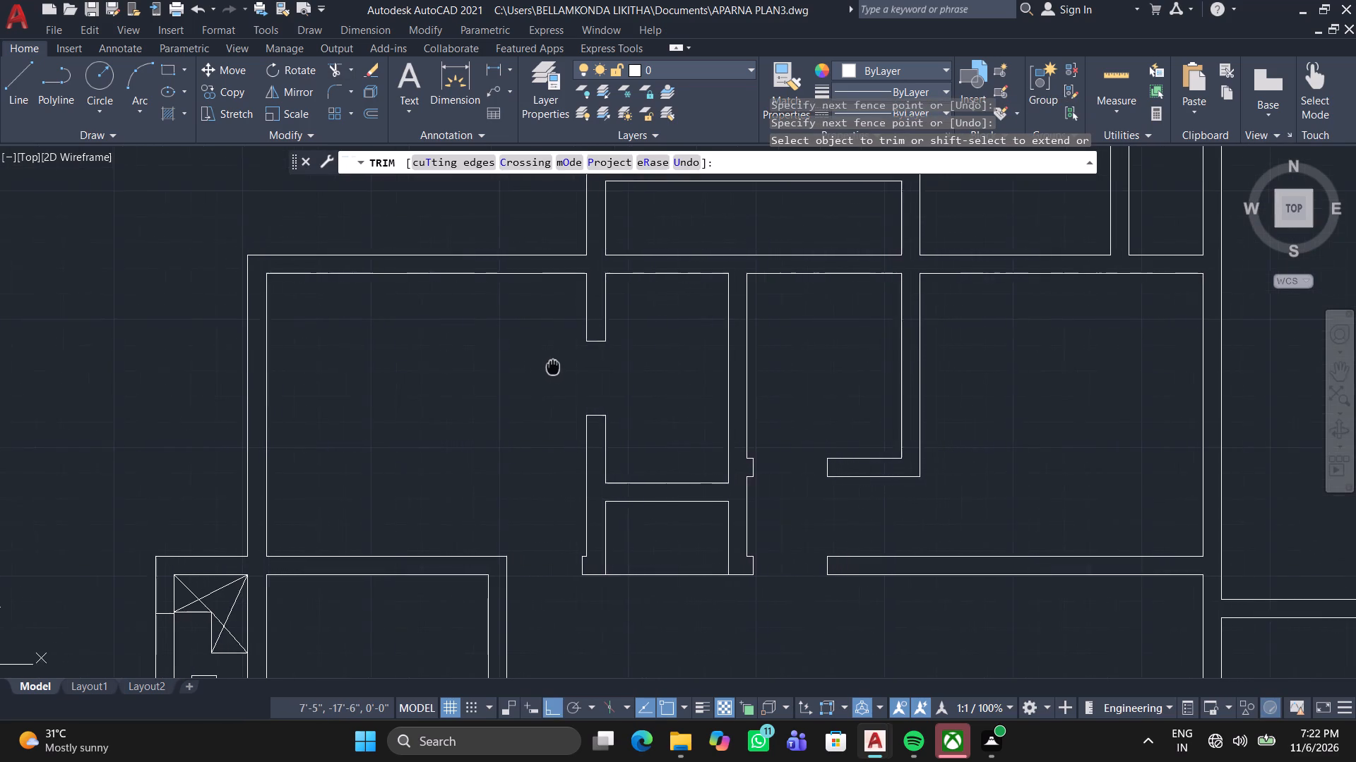
middle_drag(553, 367, 501, 355)
middle_drag(805, 351, 701, 316)
scroll(732, 324, down, 2)
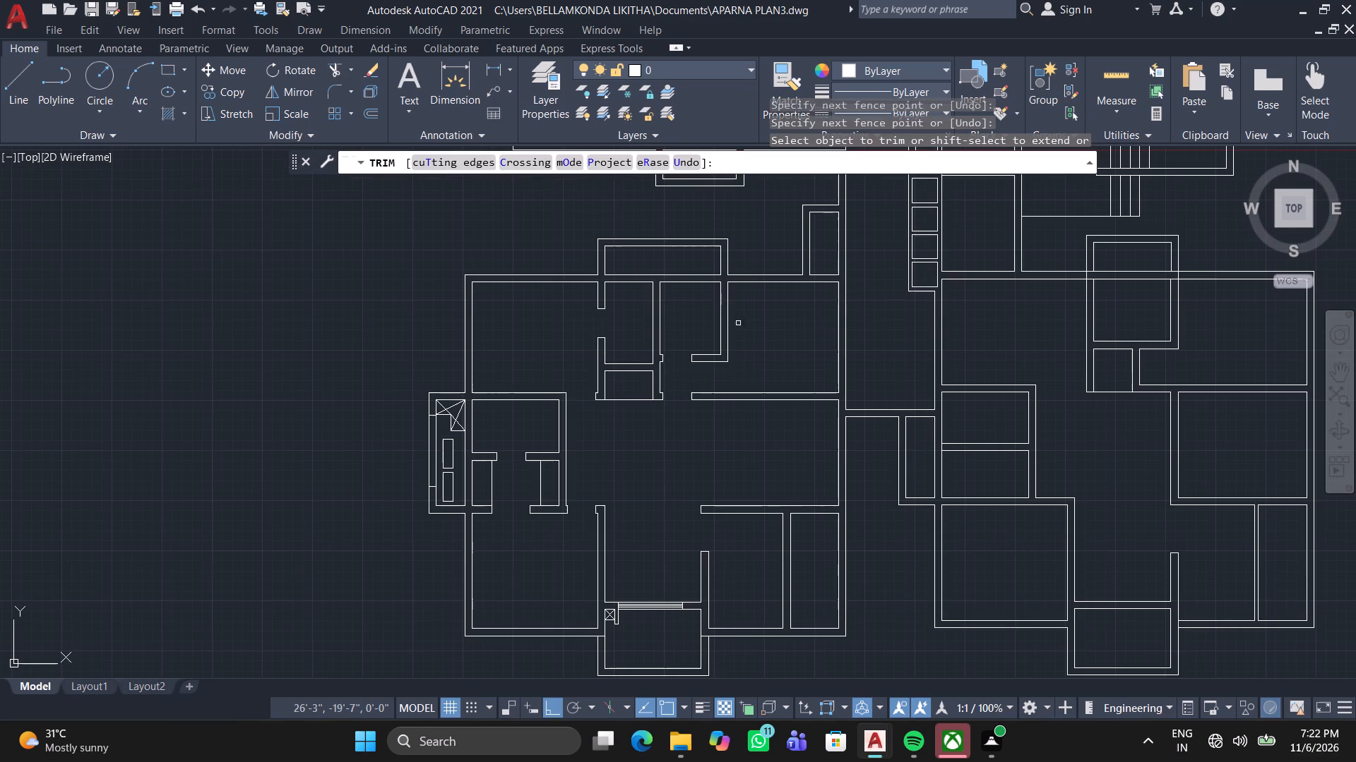
click(13, 92)
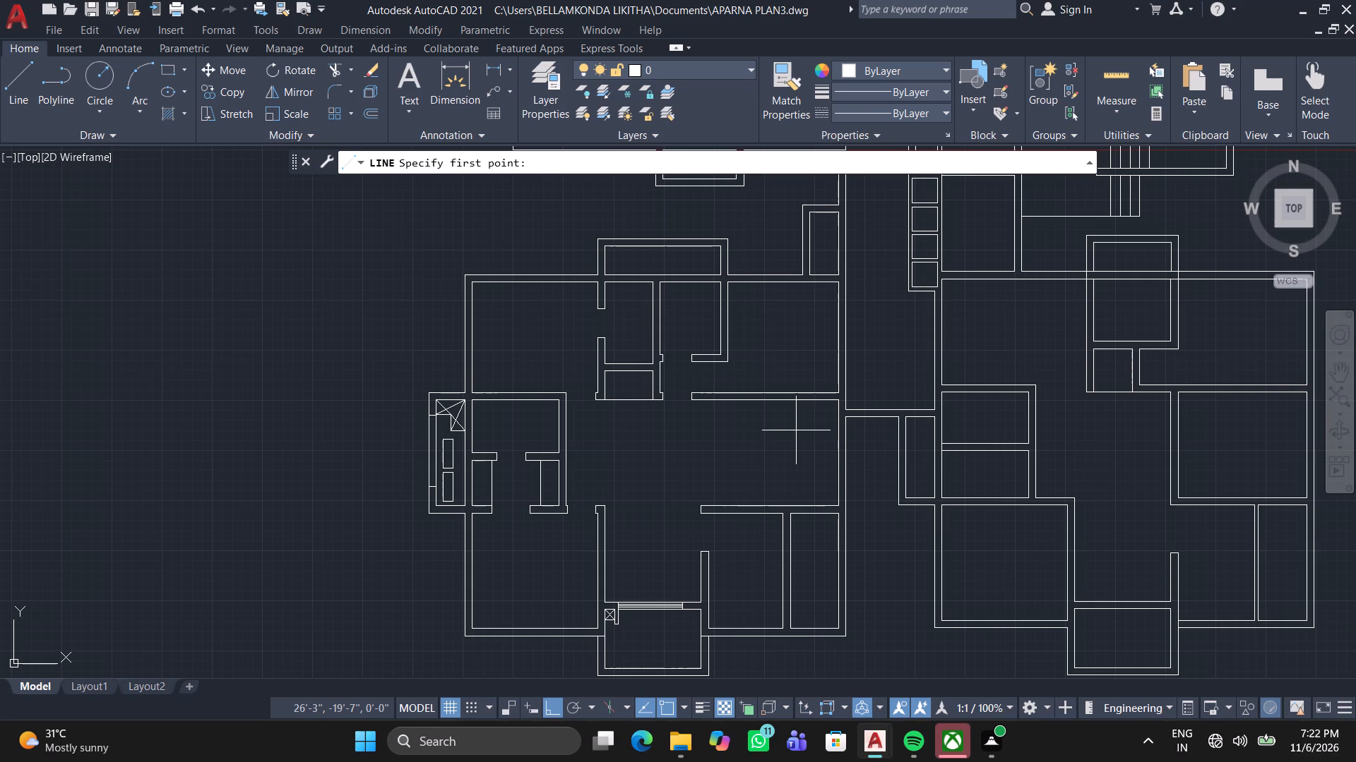
scroll(793, 553, up, 2)
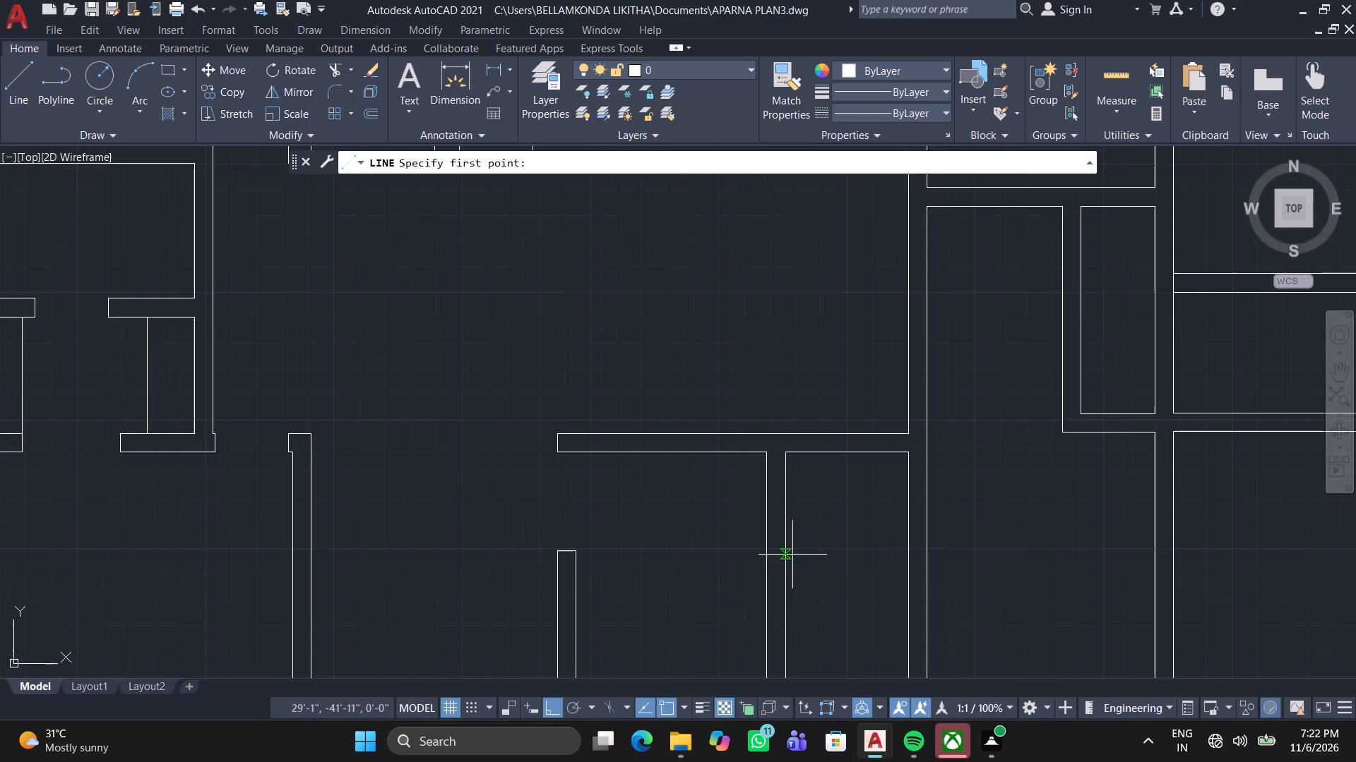
scroll(787, 526, up, 1)
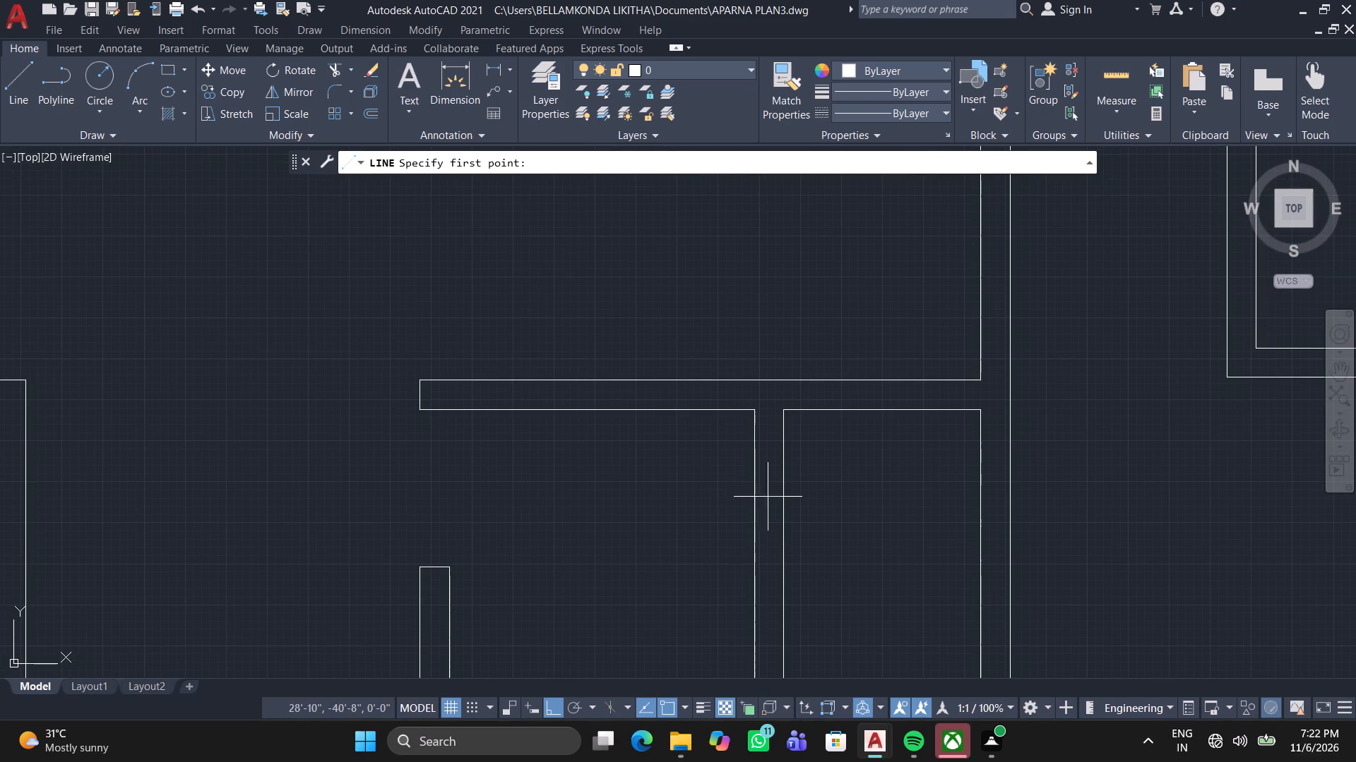
click(752, 506)
click(786, 510)
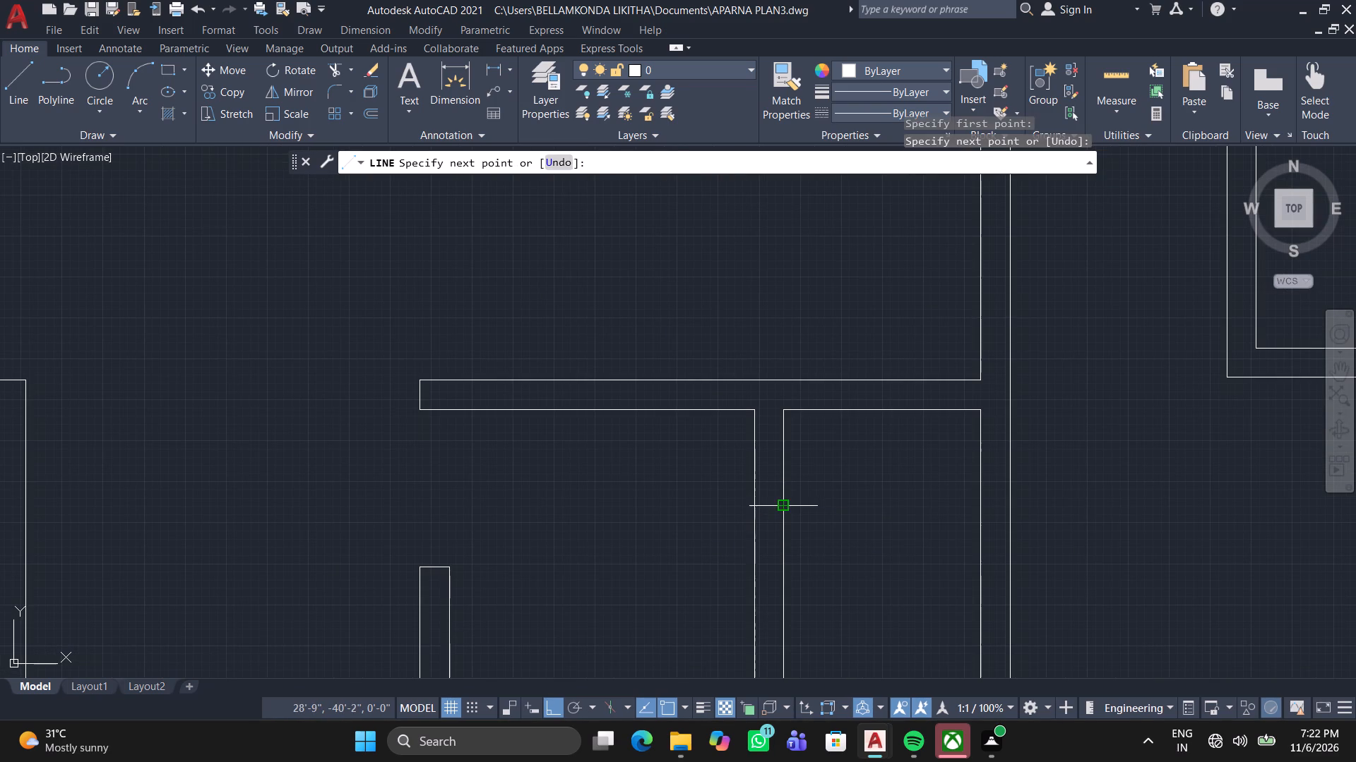
text(3')
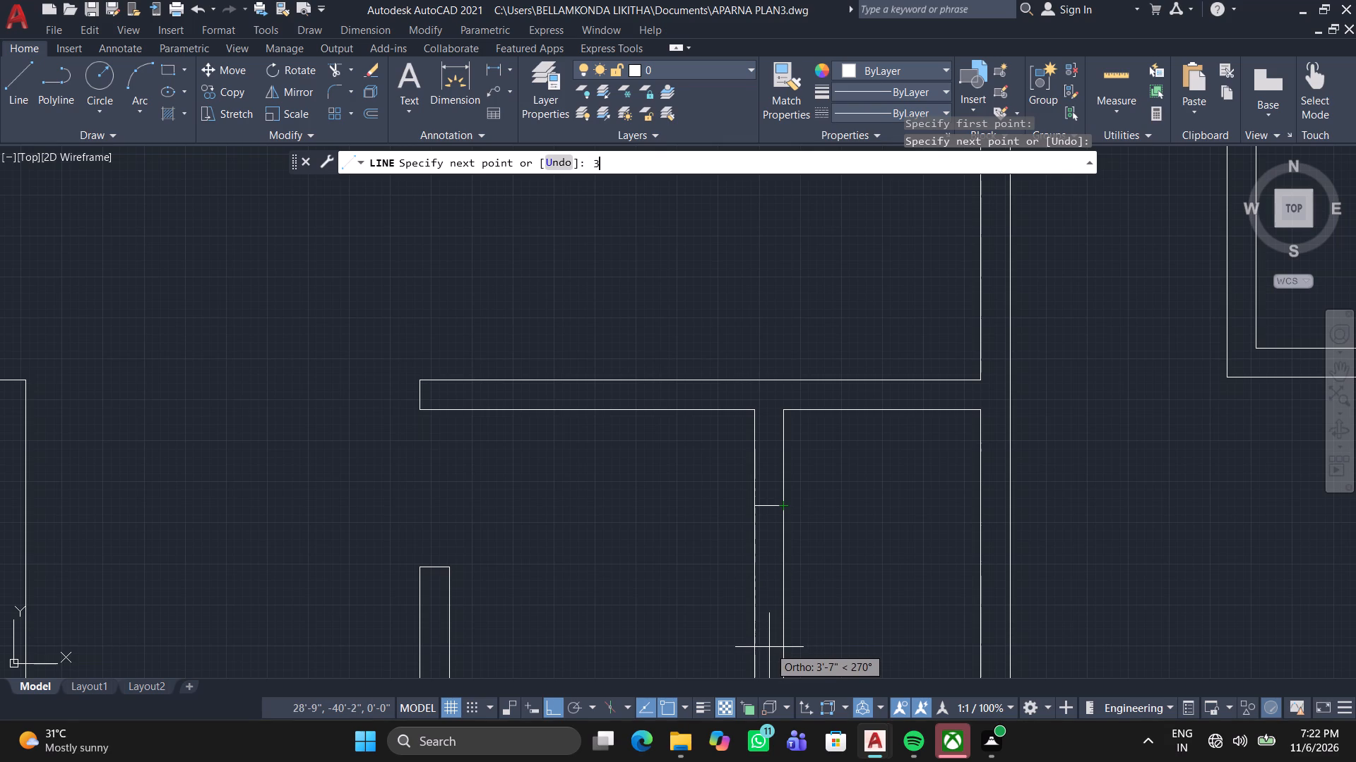
key(Return)
scroll(809, 622, down, 3)
middle_drag(805, 619, 695, 574)
scroll(689, 576, up, 2)
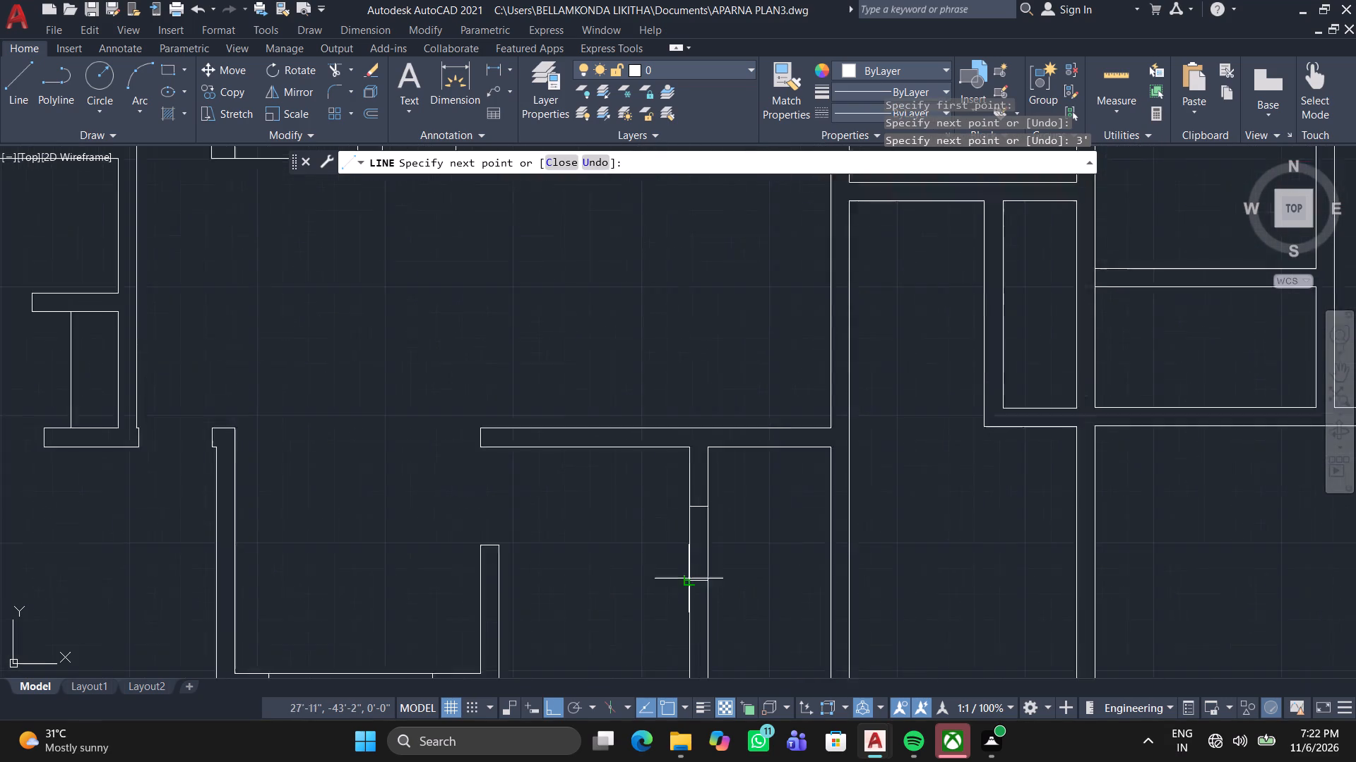
scroll(689, 579, up, 2)
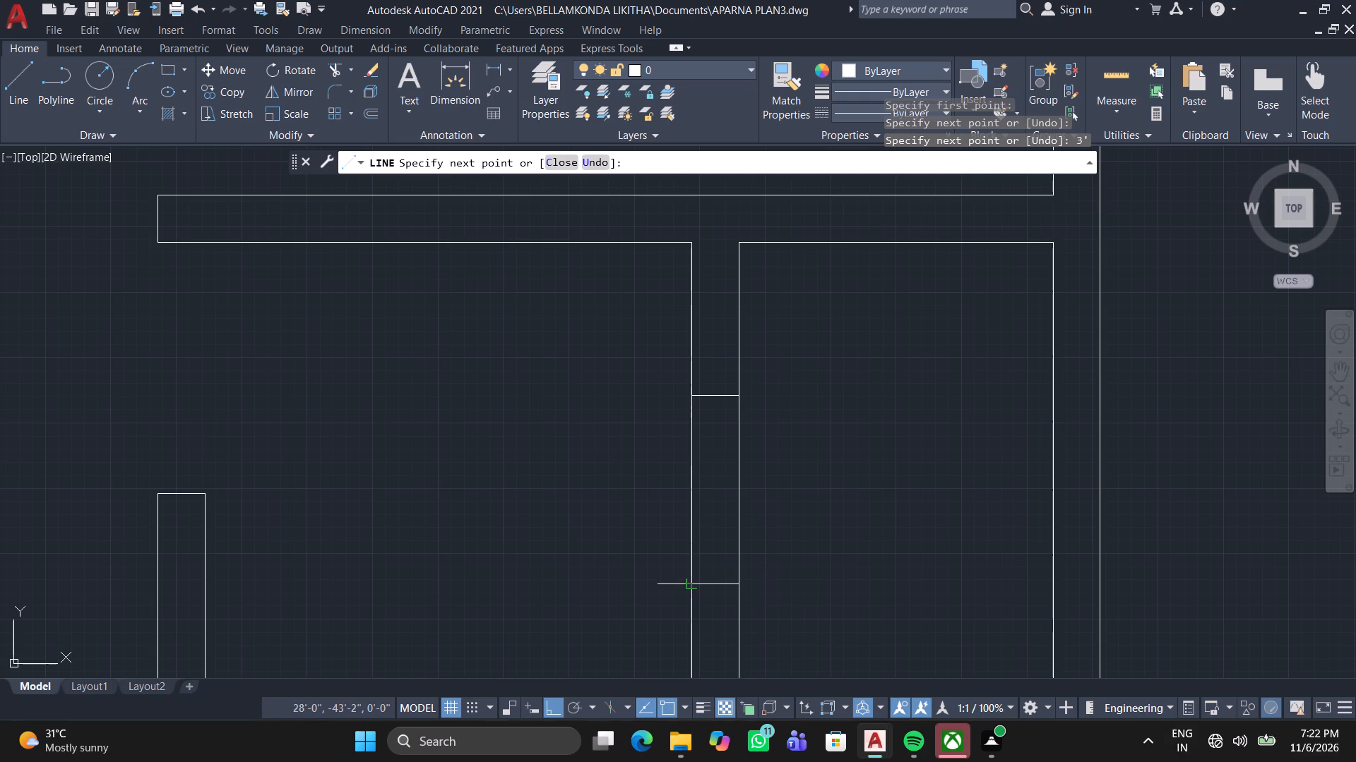
click(689, 581)
key(space)
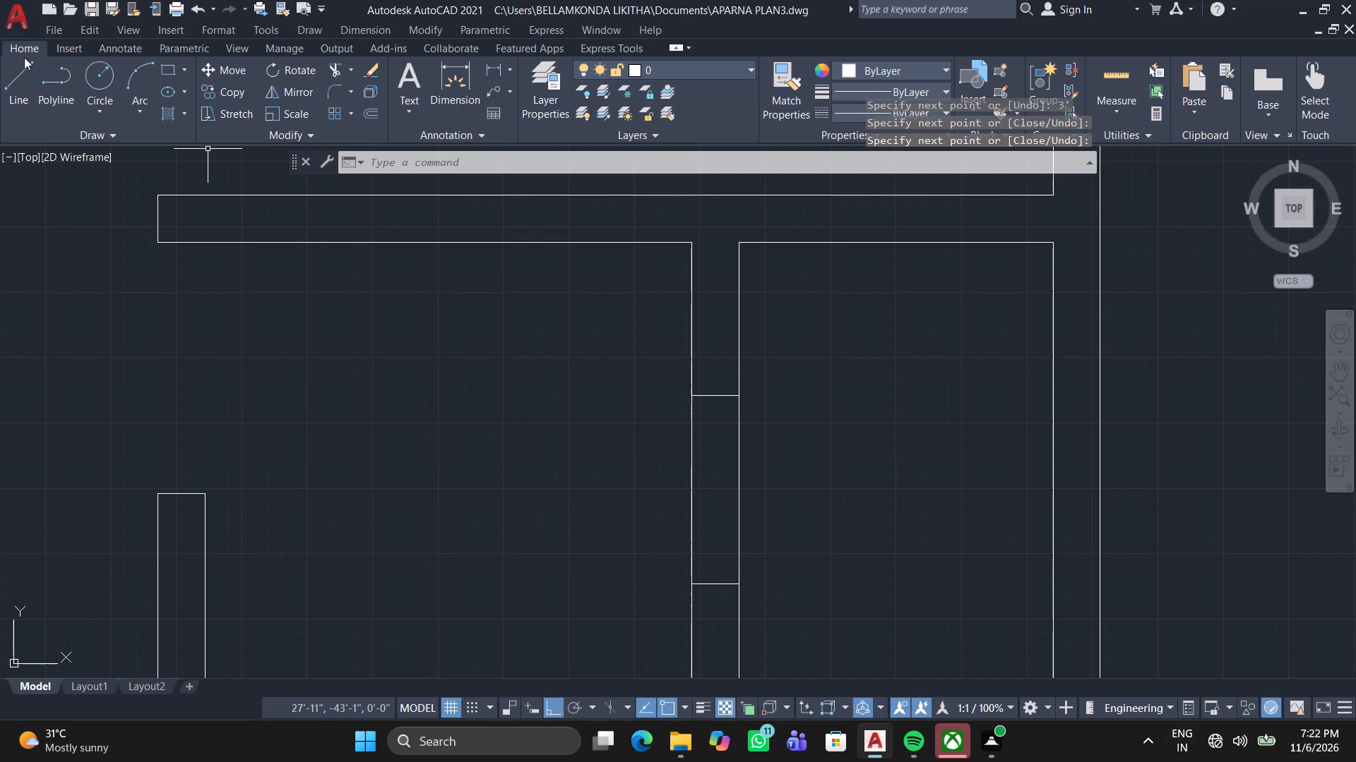
Trim both faces of the dividing wall between the cross lines to open the doorway between the two lower-right rooms.
click(330, 67)
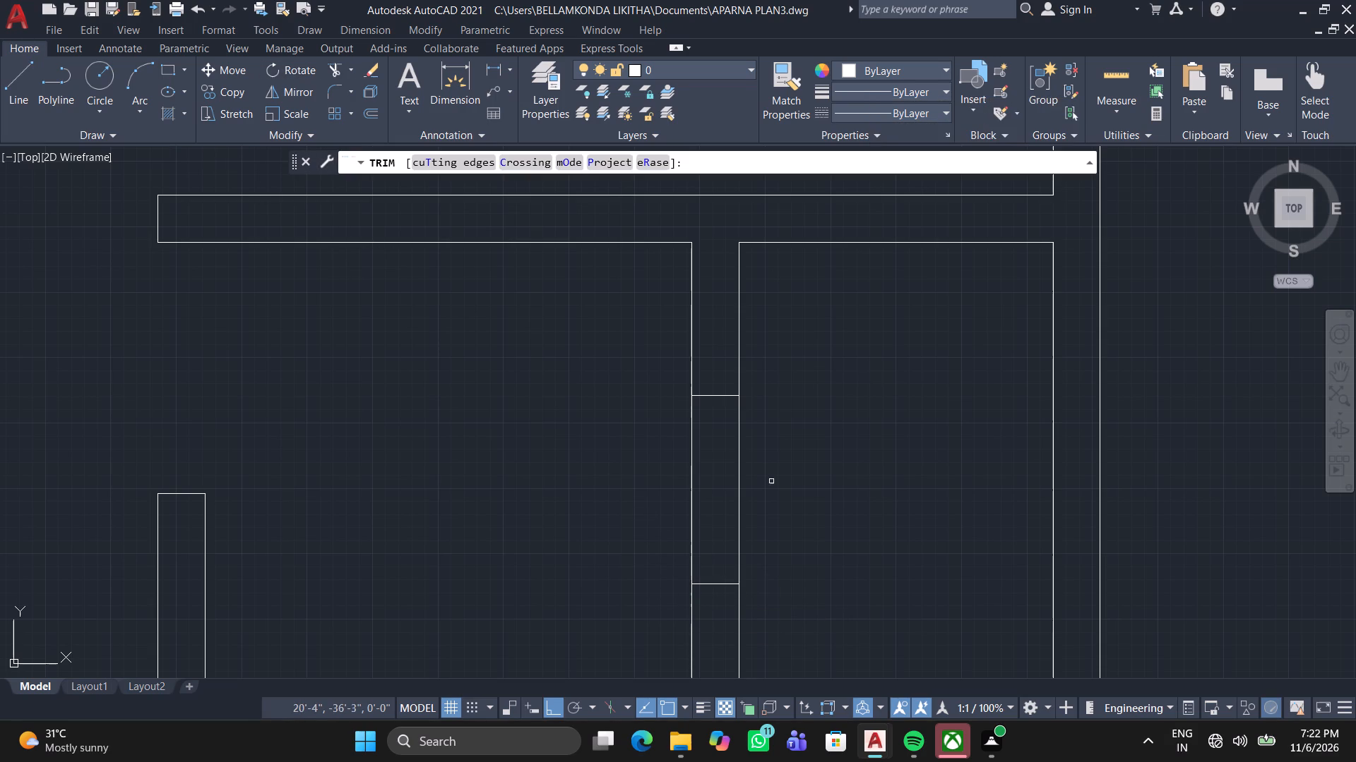
click(773, 482)
click(599, 517)
scroll(627, 501, down, 2)
middle_drag(628, 504, 625, 475)
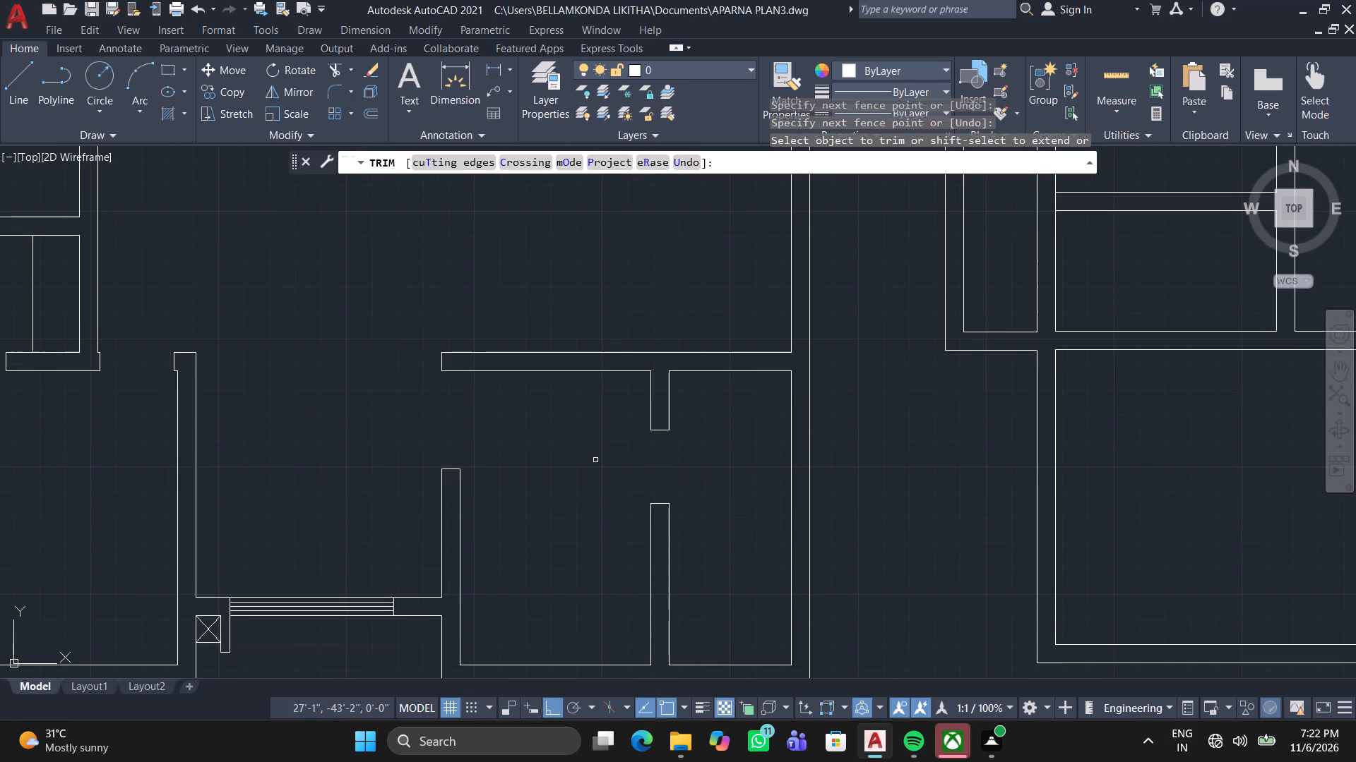
scroll(594, 460, down, 1)
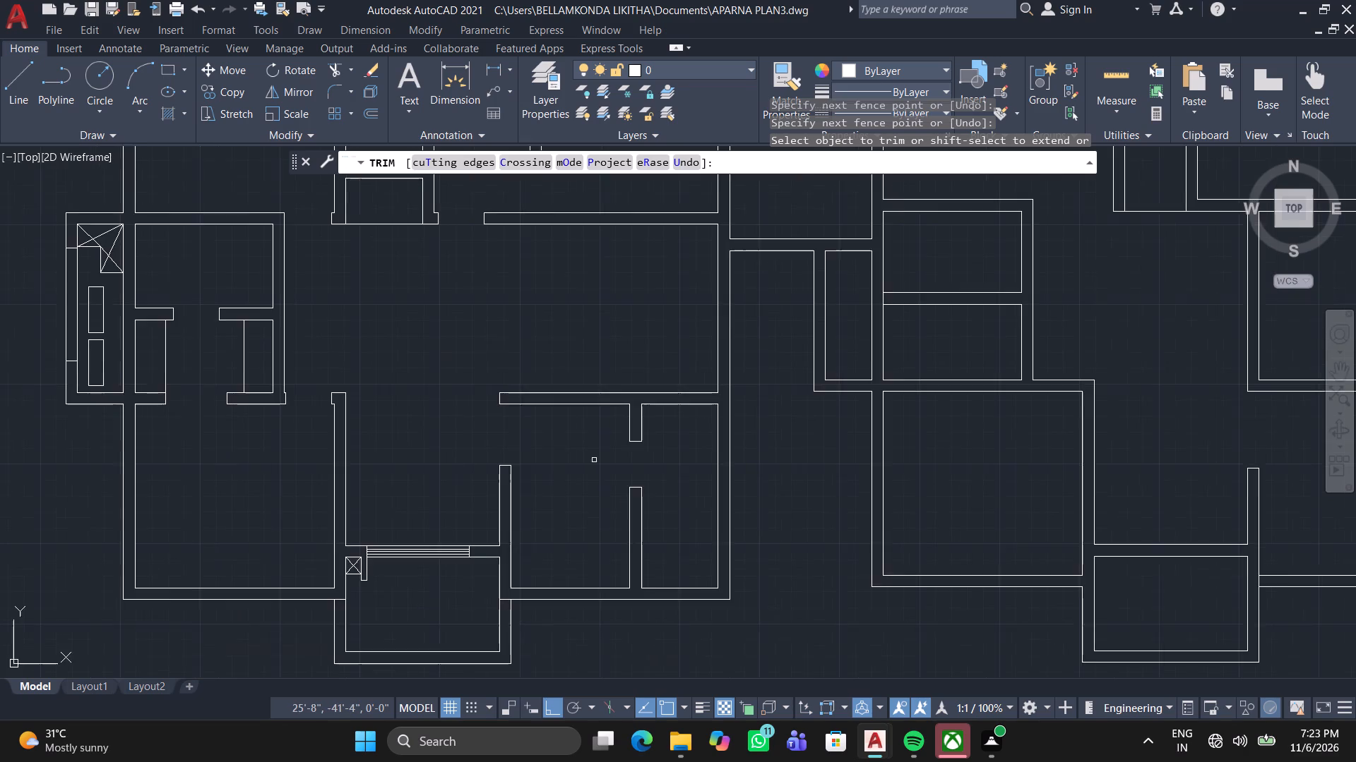
Outline a counter from the upper end of the lower-right rooms' dividing wall: 2.5' toward the left, about 4.5' down, and across to the opposite wall.
middle_drag(593, 468, 580, 451)
scroll(580, 451, down, 2)
scroll(580, 451, up, 3)
middle_drag(580, 451, 690, 385)
middle_click(690, 385)
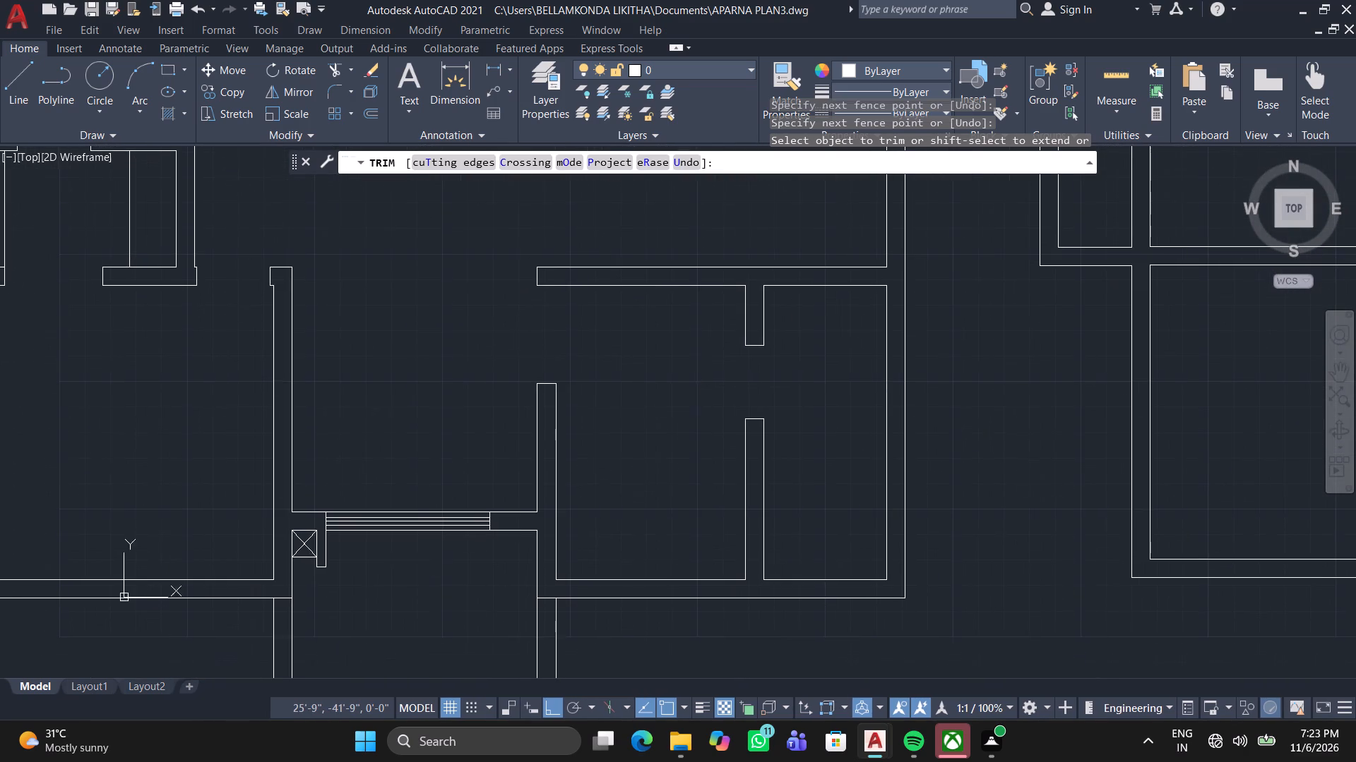
scroll(547, 414, down, 1)
middle_drag(546, 423, 577, 399)
middle_click(577, 399)
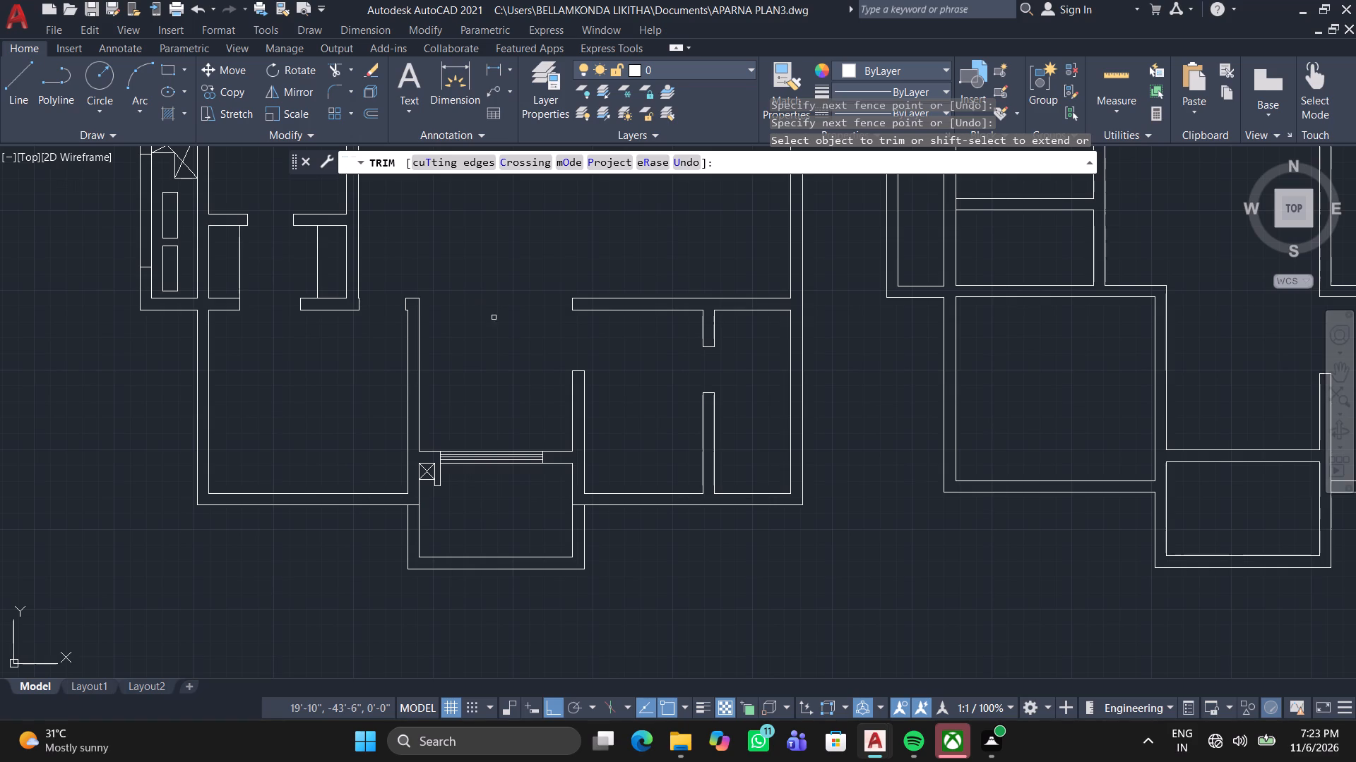
scroll(625, 372, up, 1)
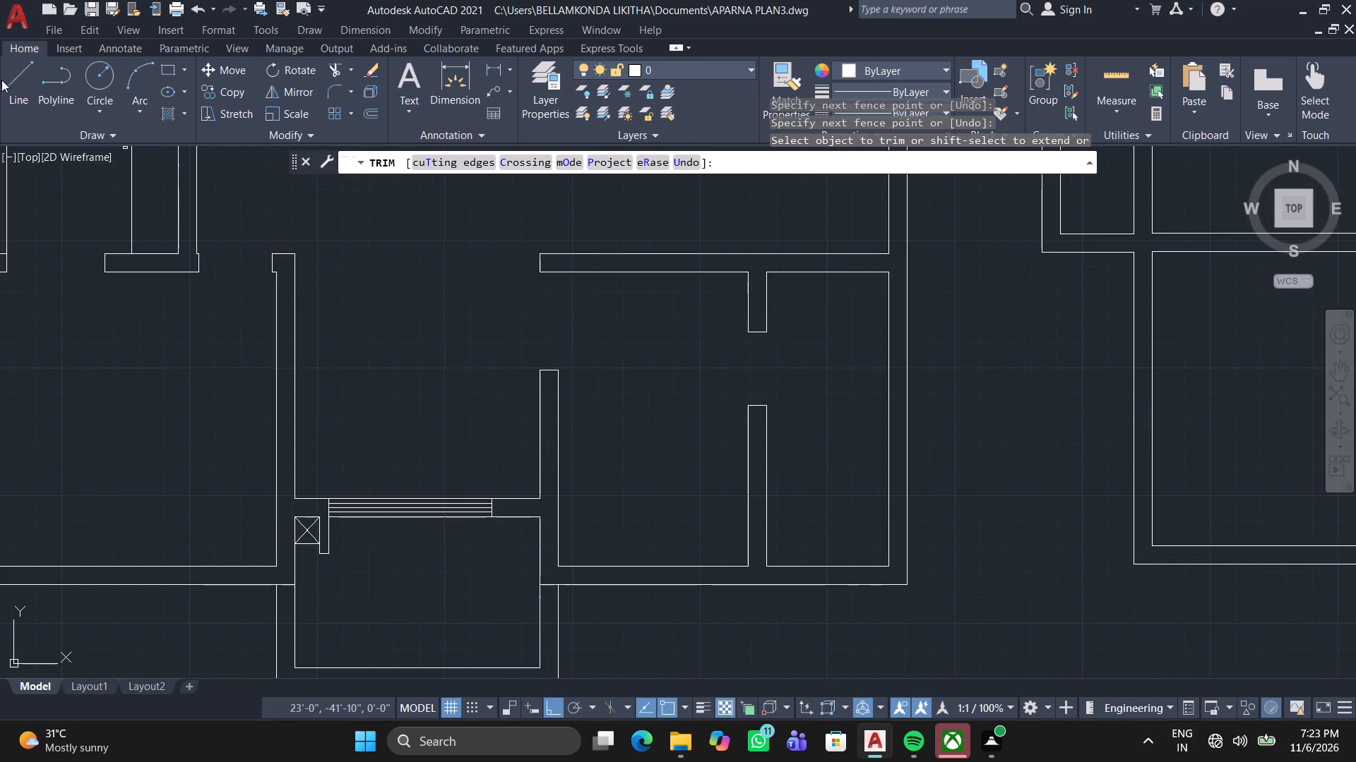
click(14, 83)
scroll(804, 469, up, 1)
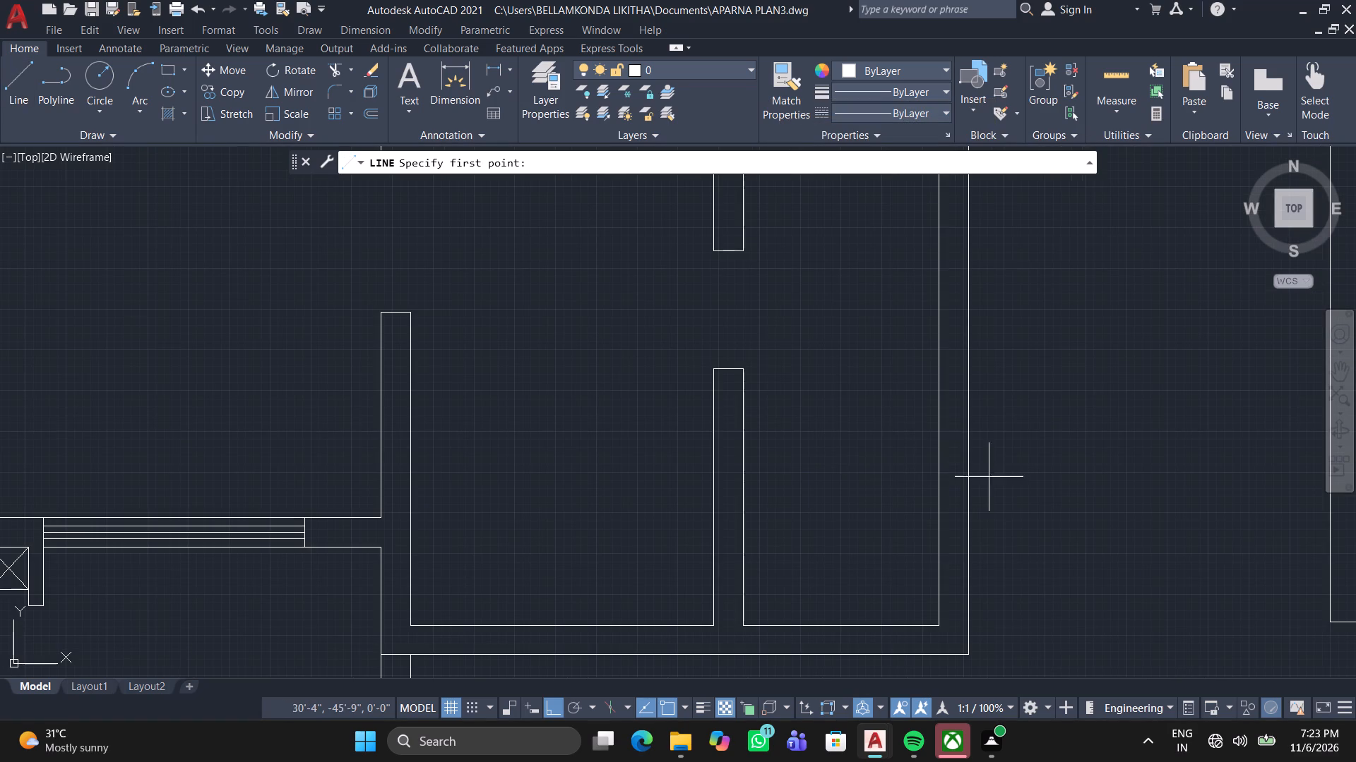
click(715, 373)
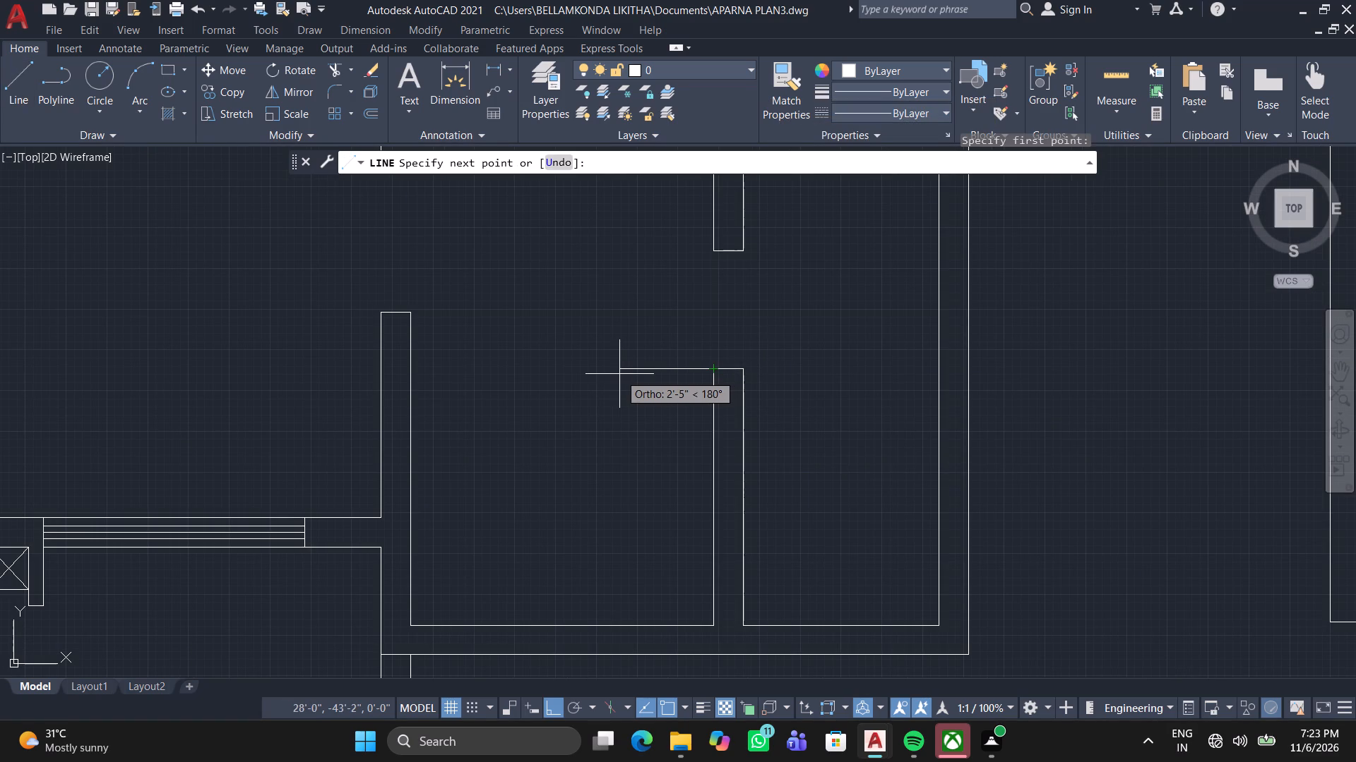
key(3)
key(apostrophe)
key(Return)
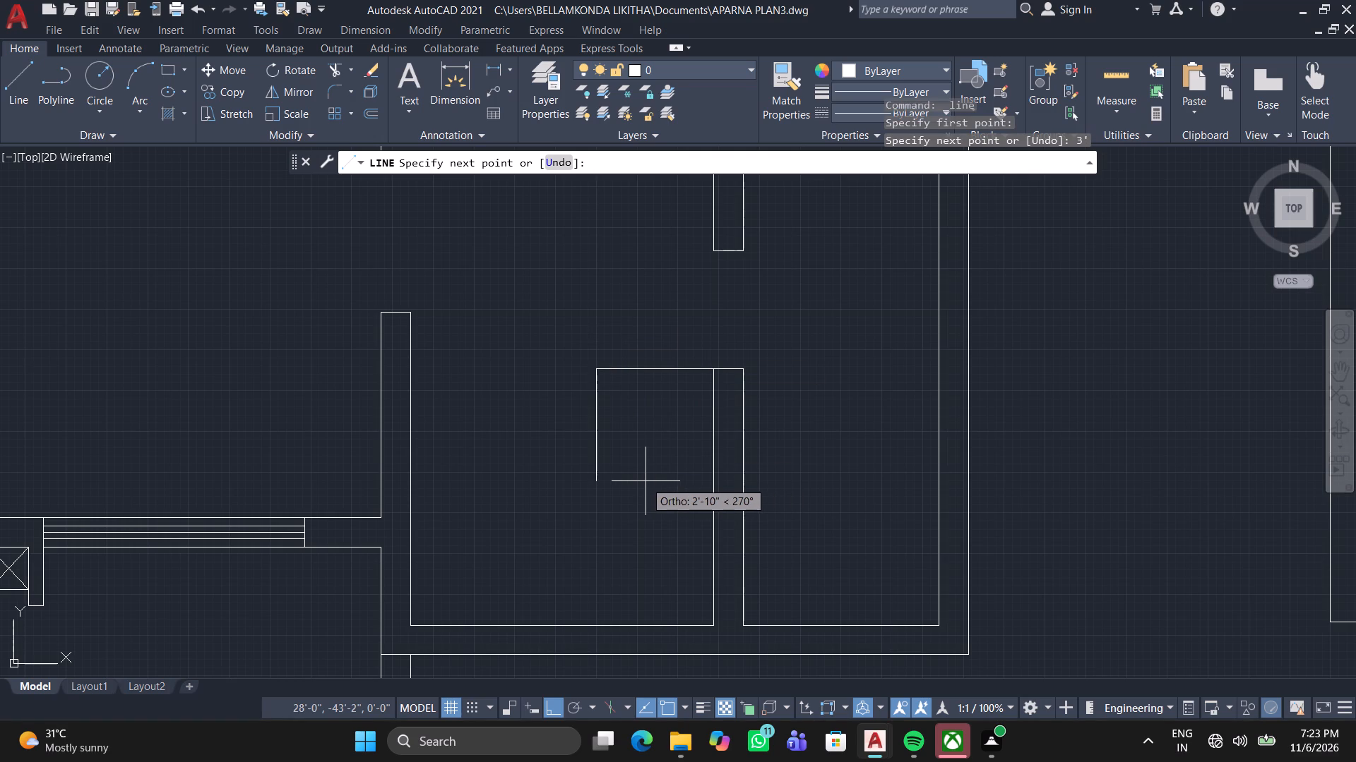
key(ctrl+z)
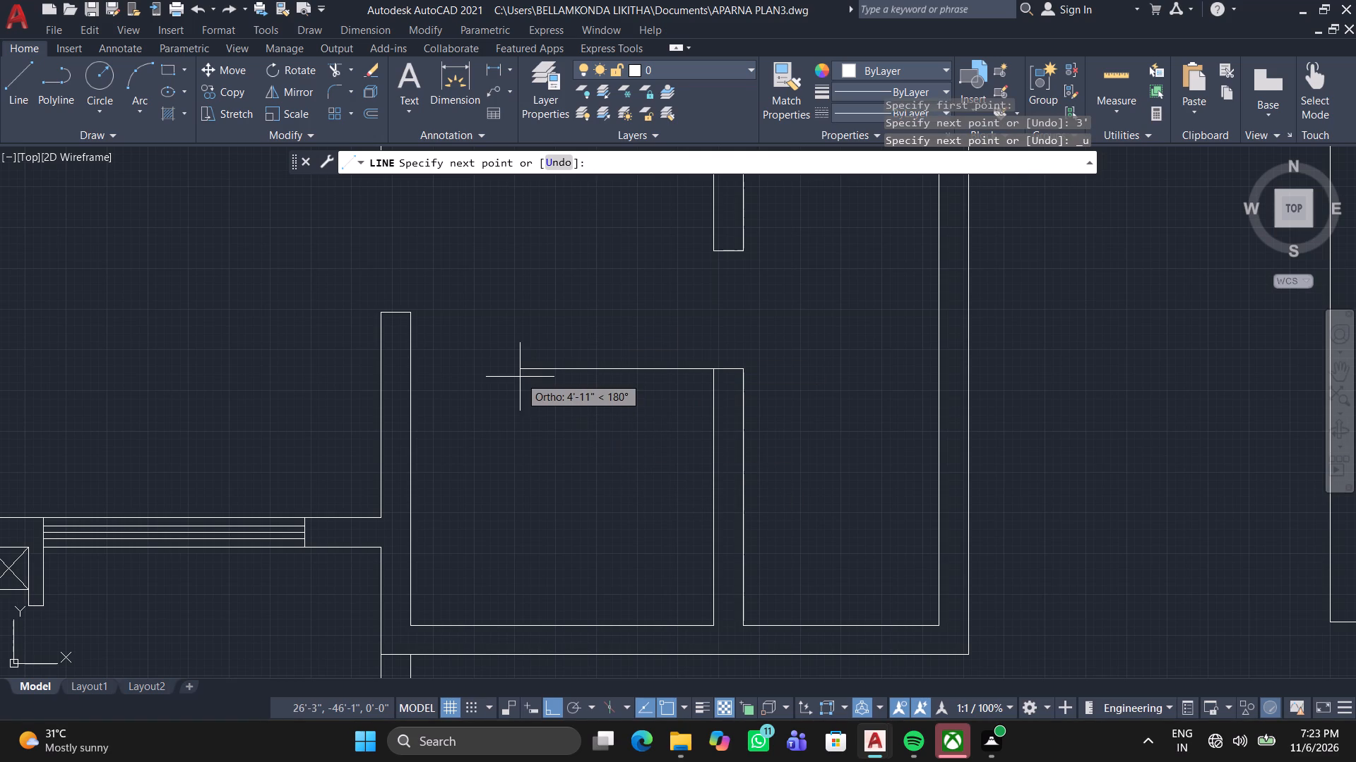
text(2.5')
key(Return)
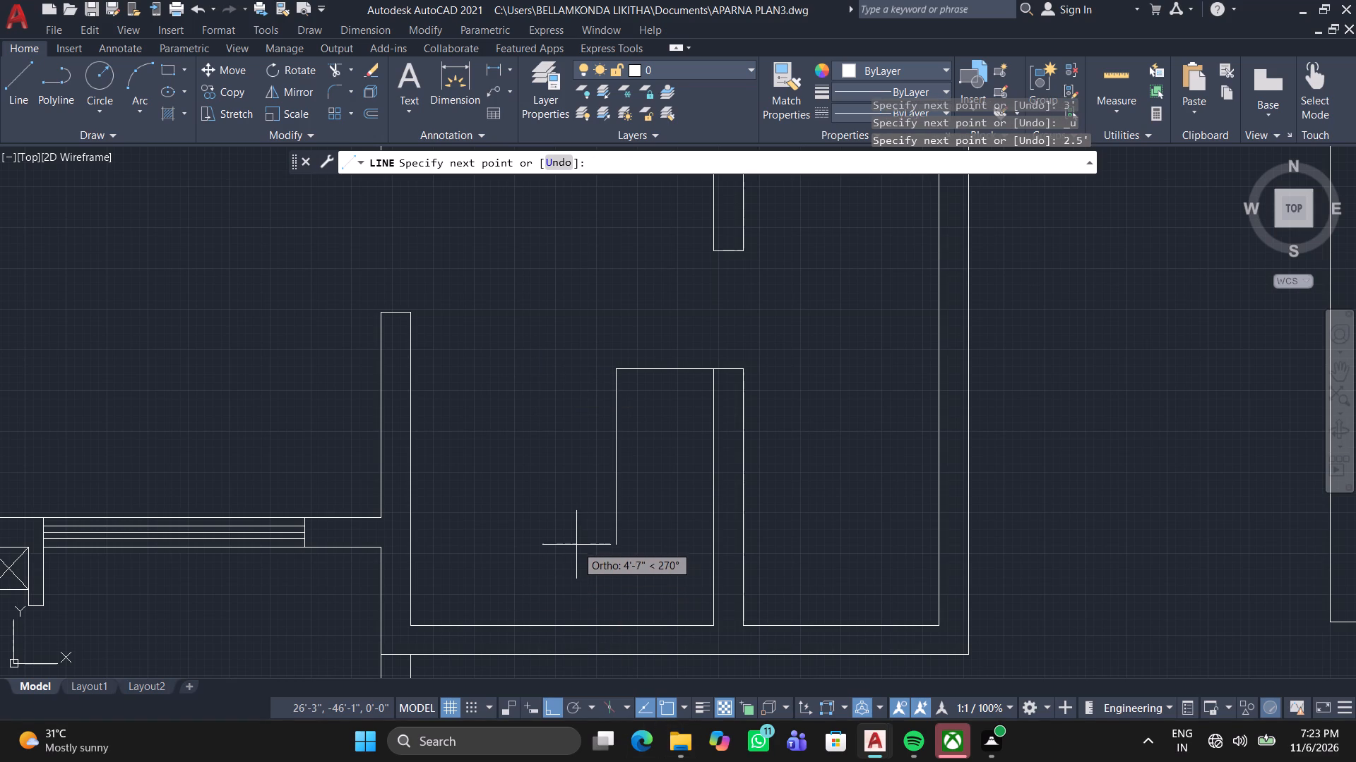
scroll(576, 547, up, 1)
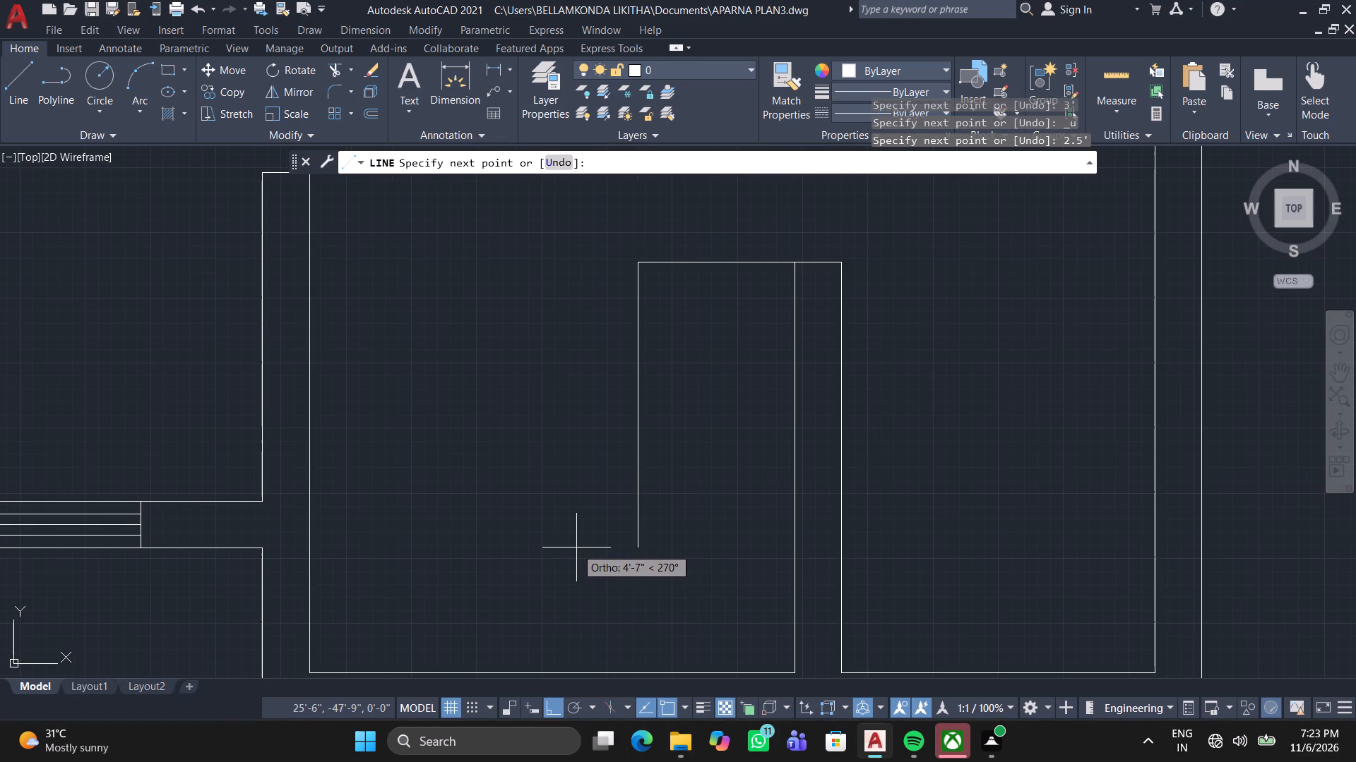
click(632, 538)
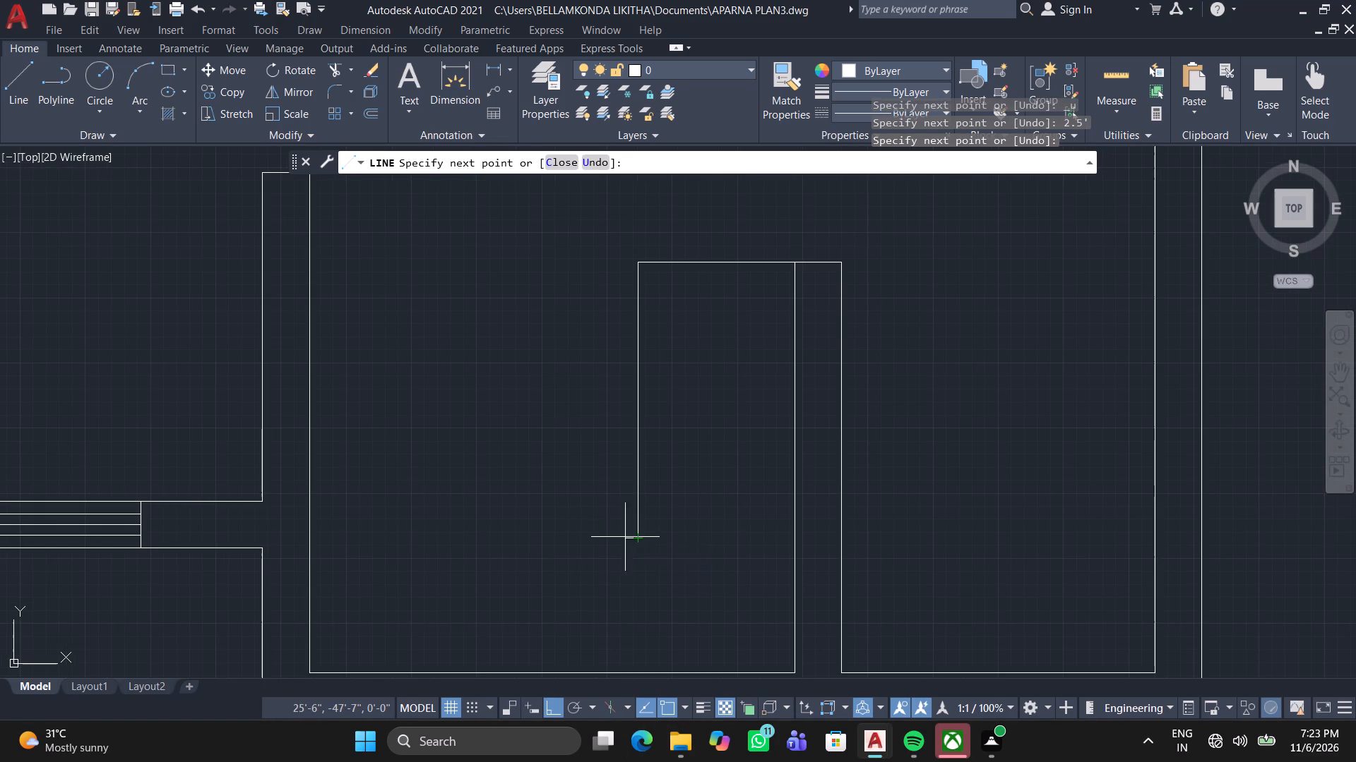
click(311, 538)
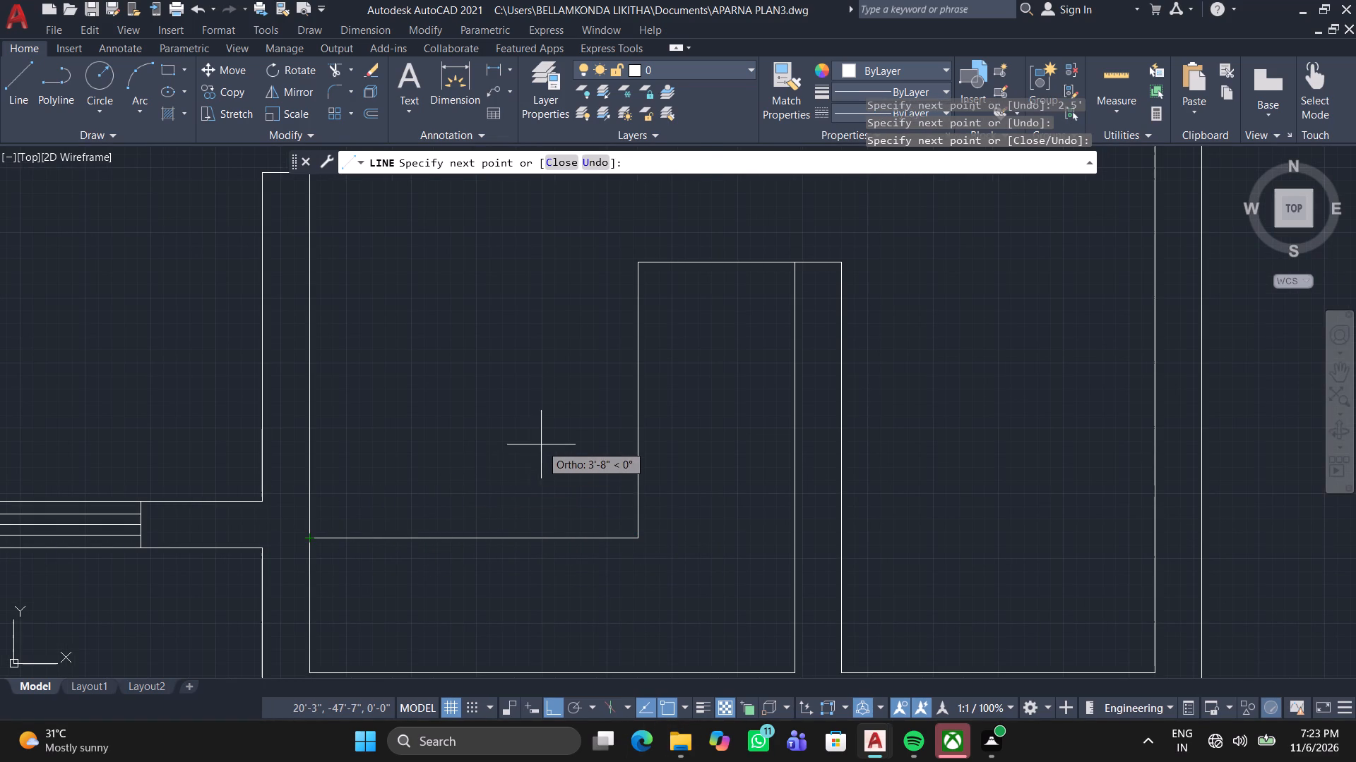
scroll(542, 444, down, 1)
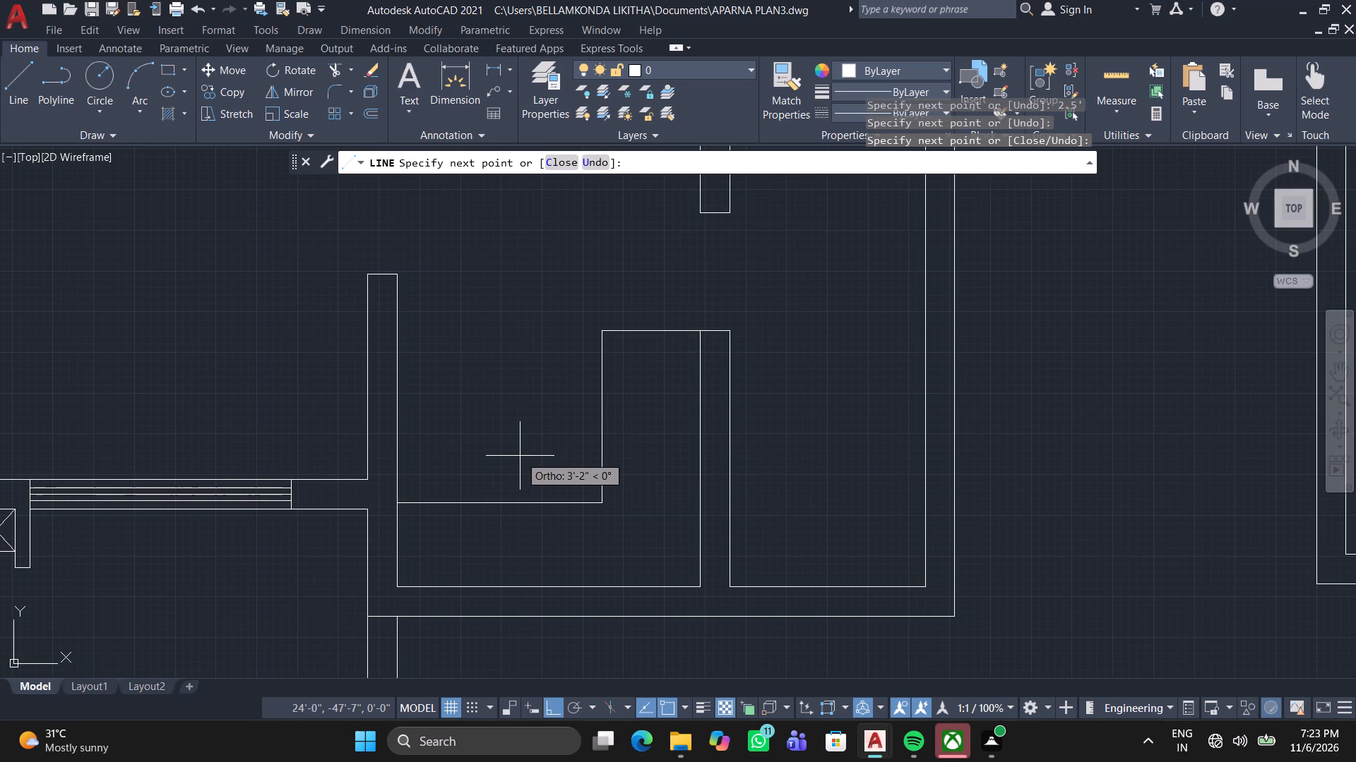
key(space)
Mark a 3' window opening in the lower-left room's bottom wall, near its right end, with lines across the wall at both ends.
scroll(555, 397, down, 1)
middle_drag(553, 397, 548, 560)
scroll(552, 402, down, 1)
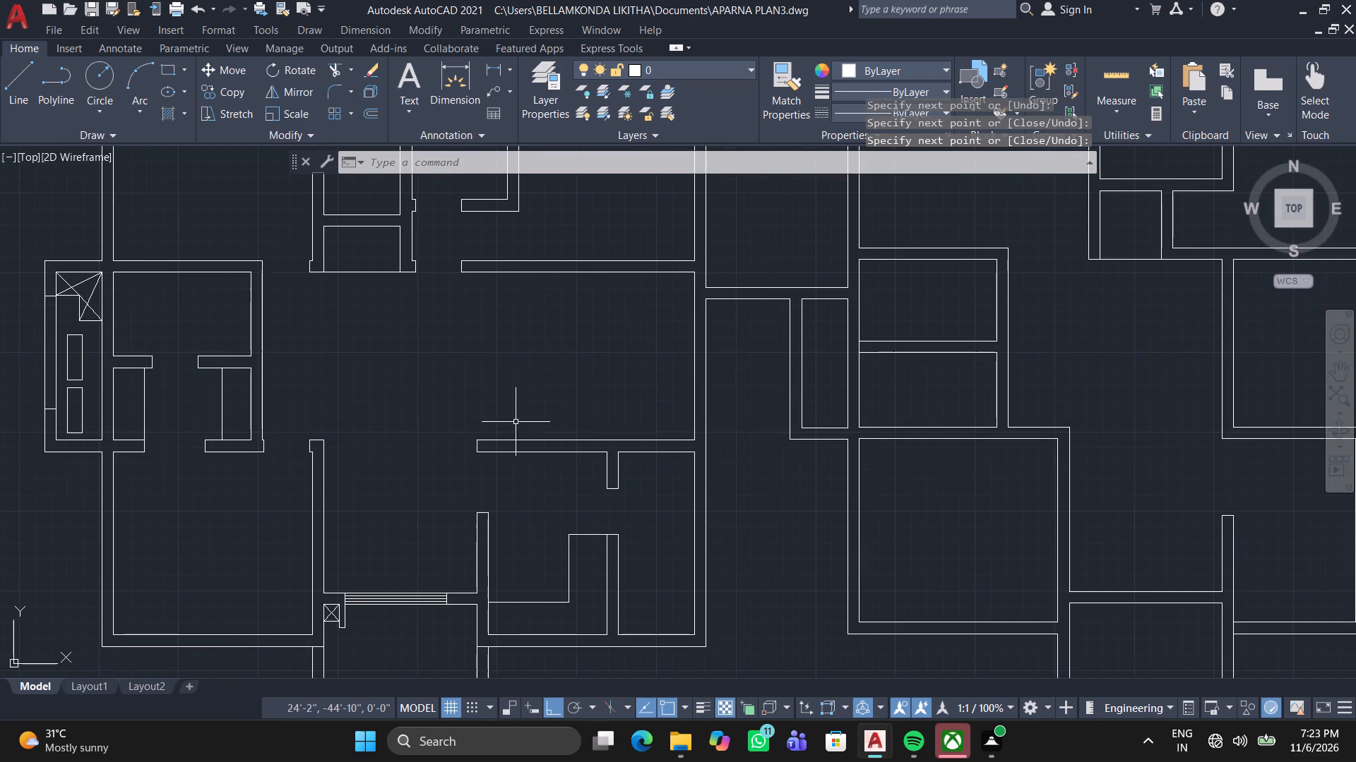
middle_drag(535, 402, 551, 490)
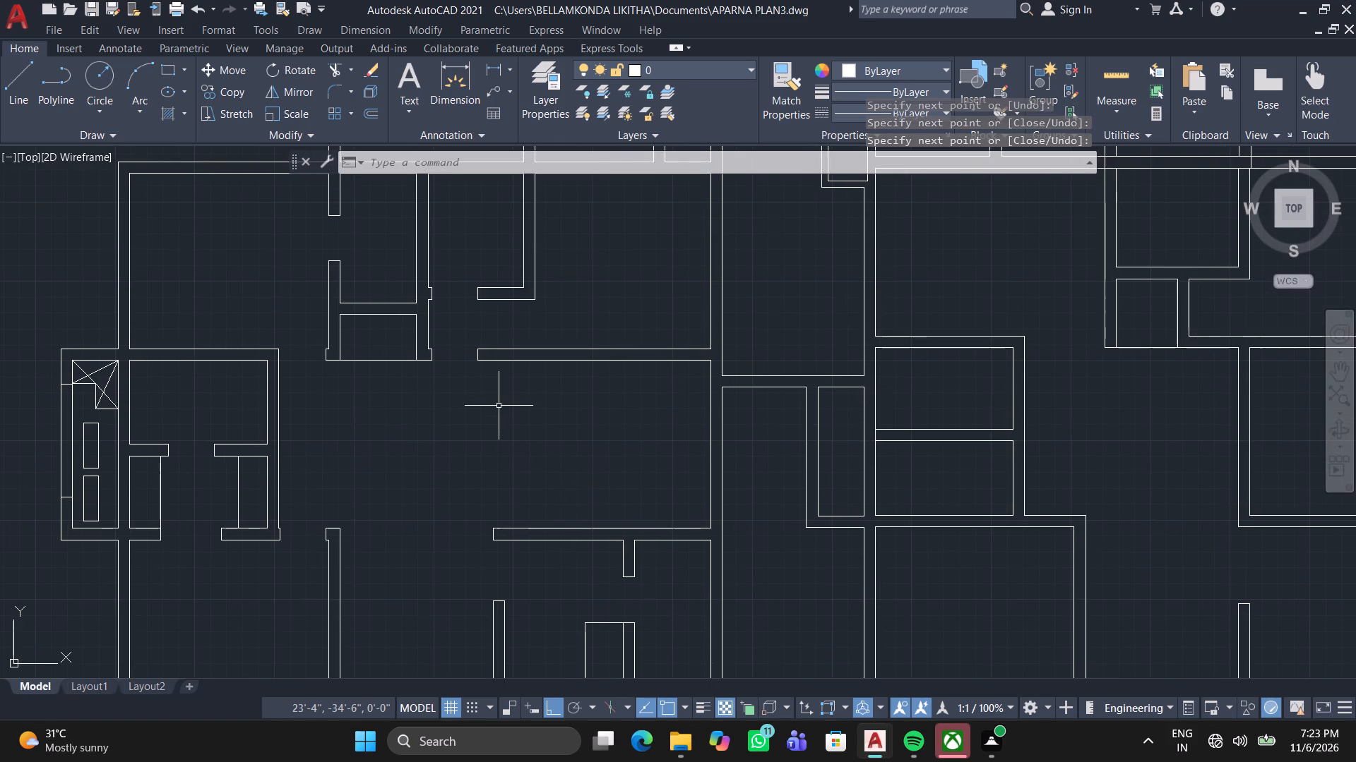
scroll(469, 407, down, 1)
middle_drag(469, 407, 459, 283)
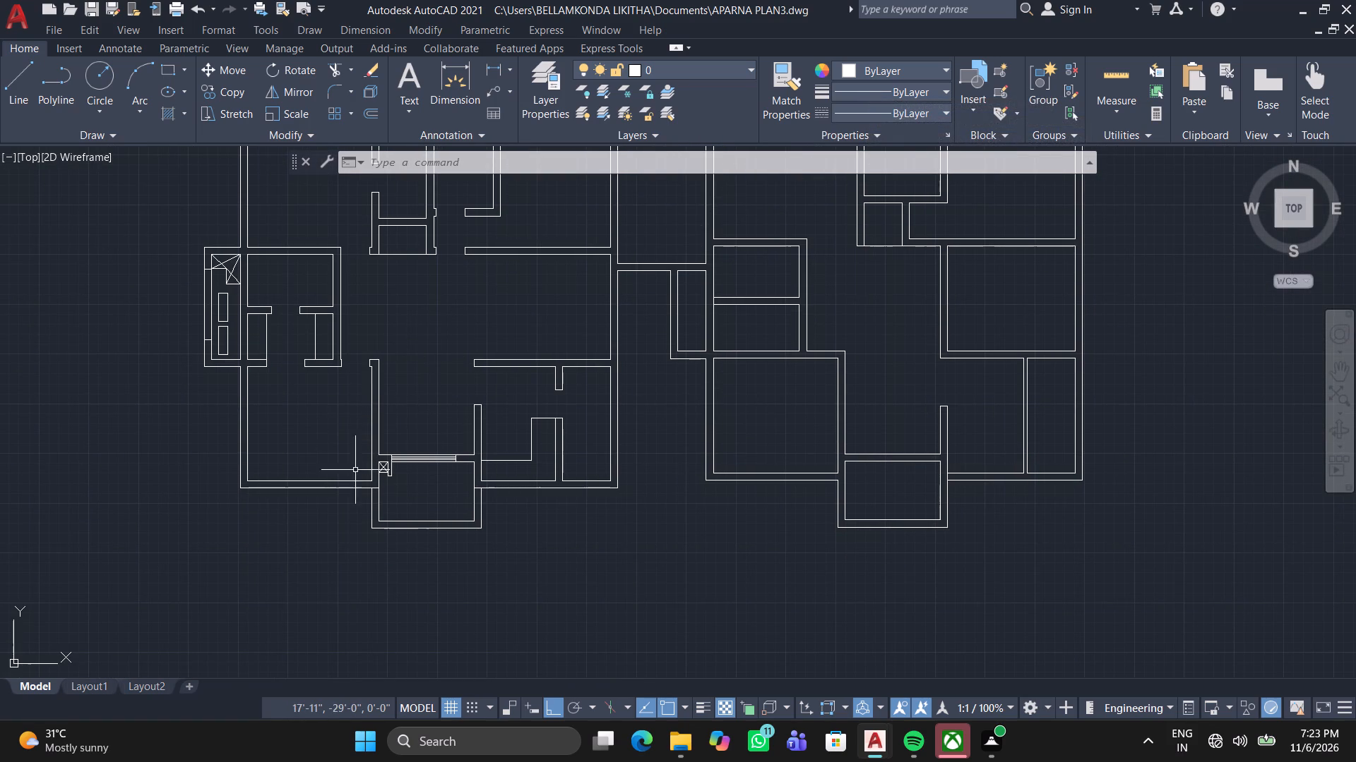
scroll(345, 503, up, 3)
middle_drag(355, 488, 474, 506)
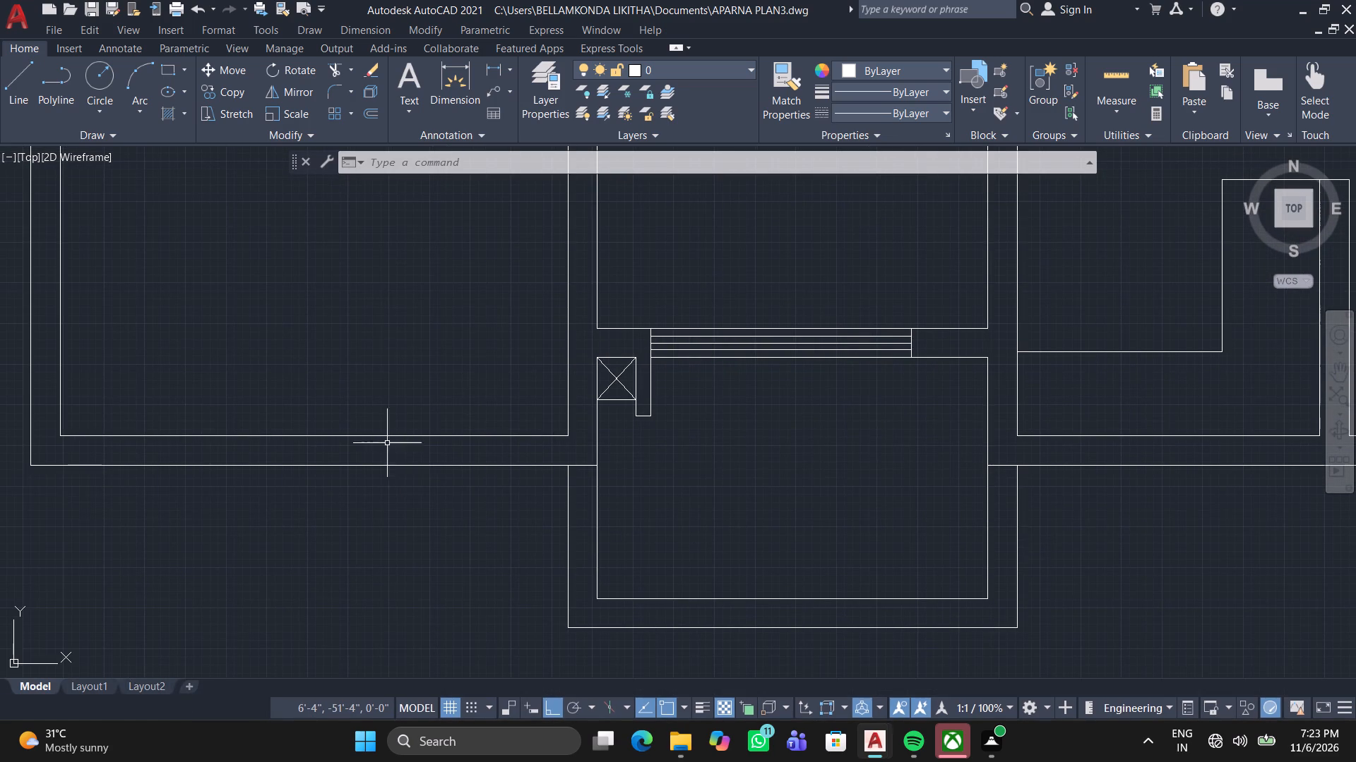
click(8, 95)
scroll(516, 456, up, 1)
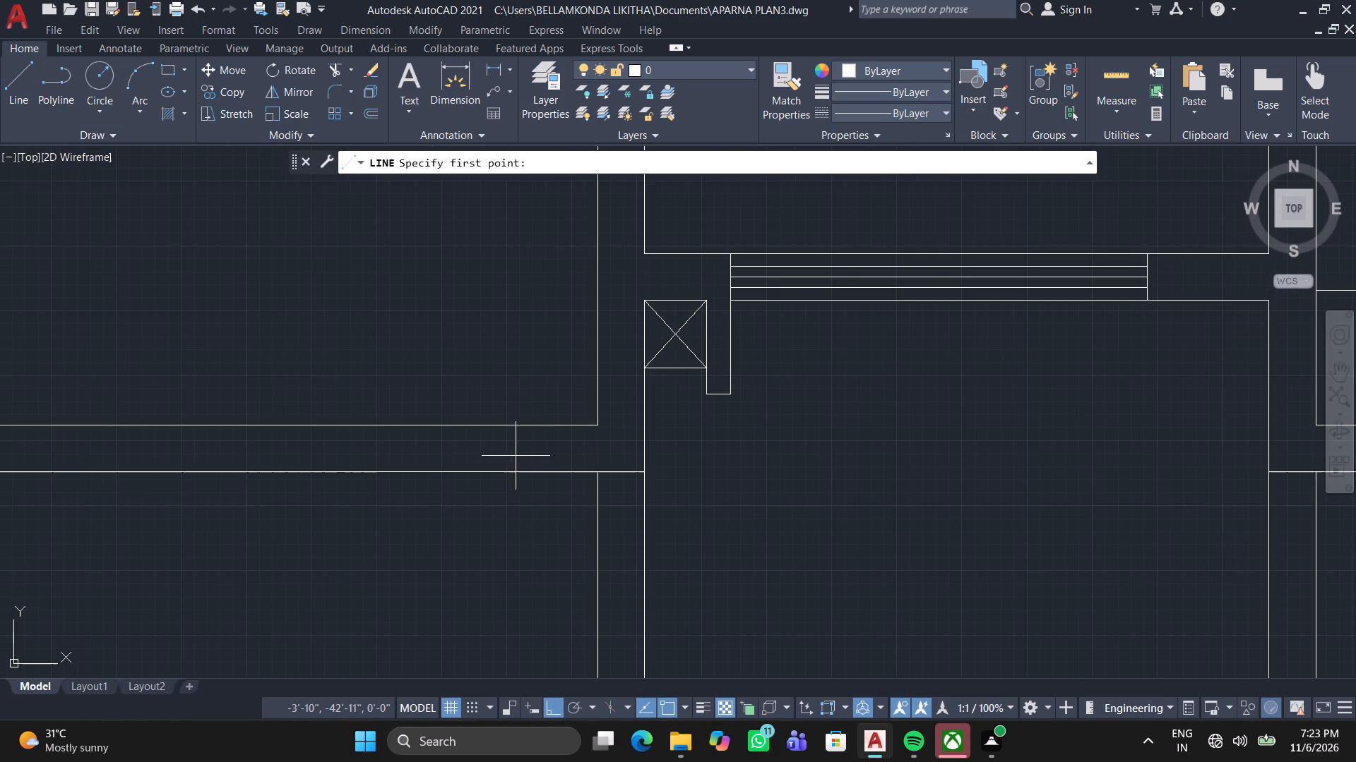
click(457, 427)
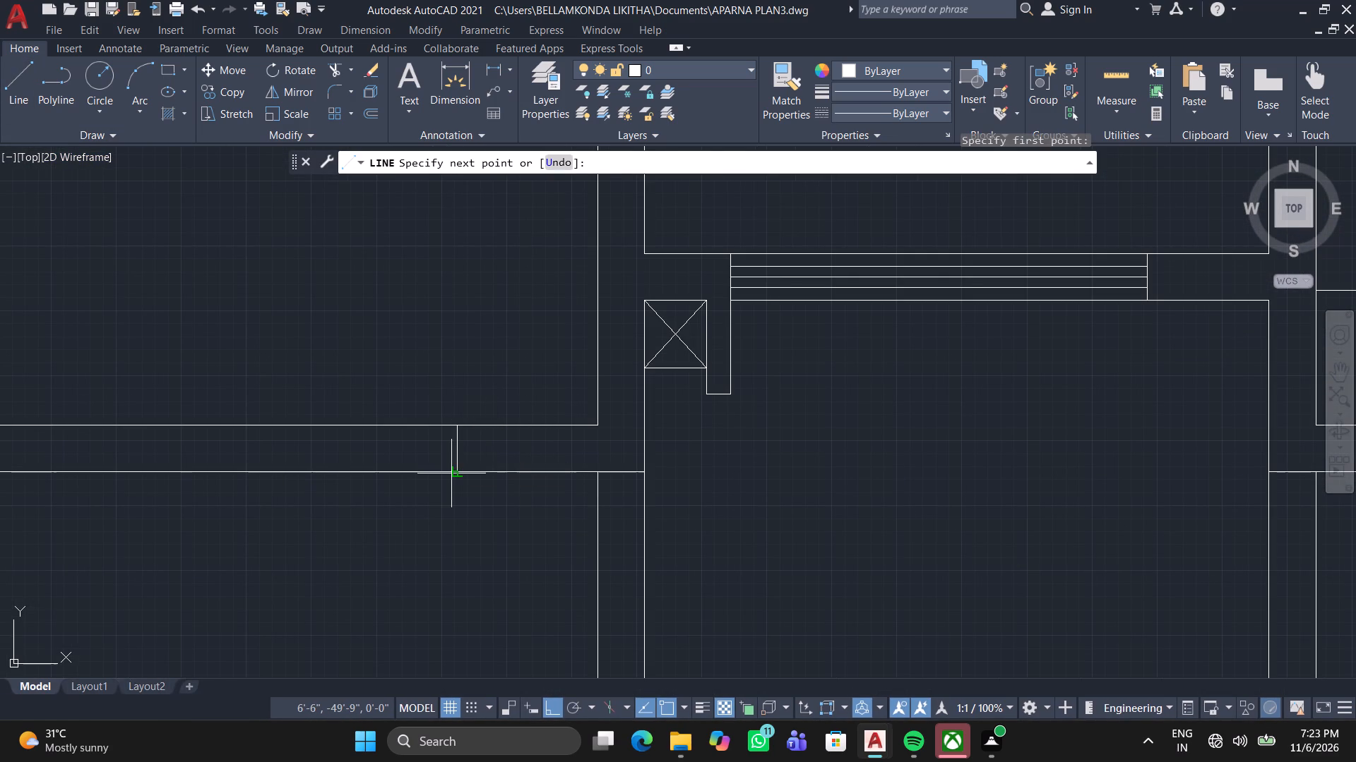
double_click(451, 475)
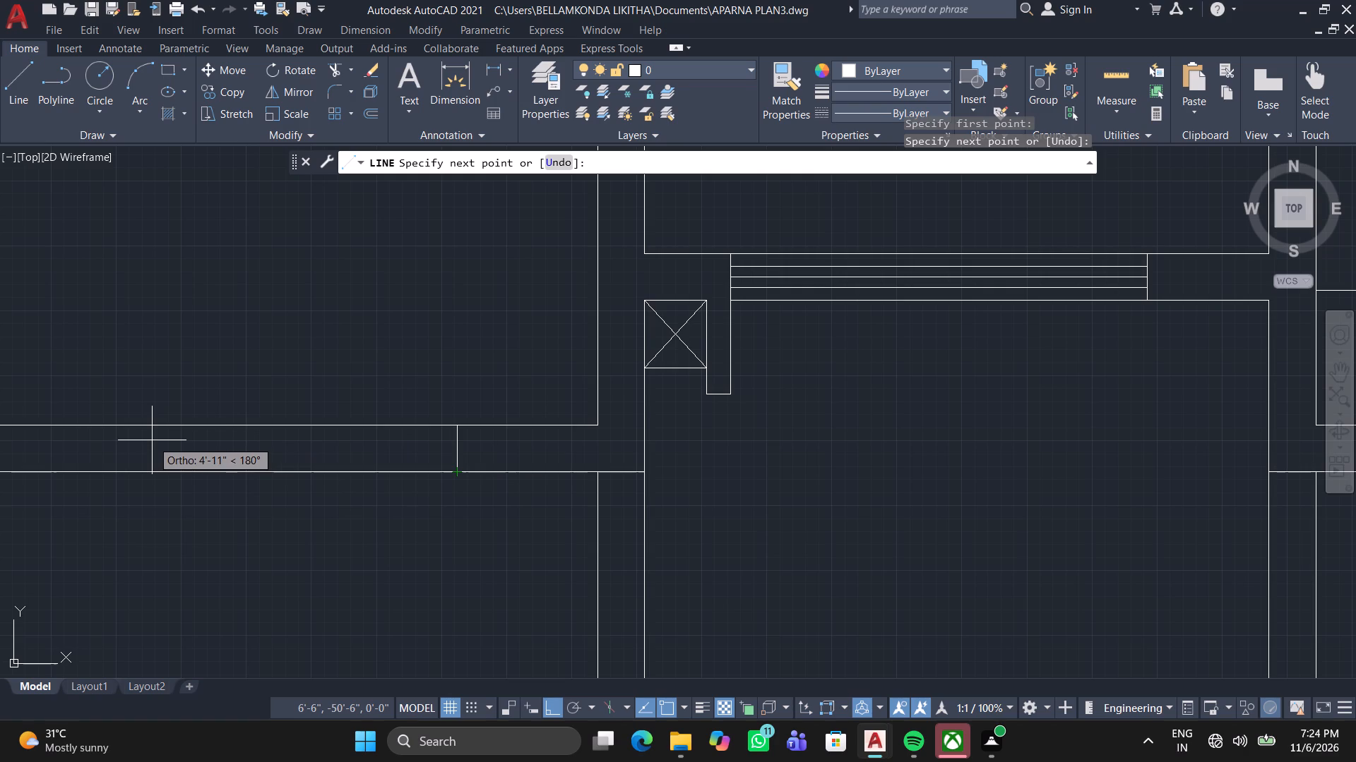
text(2')
key(Return)
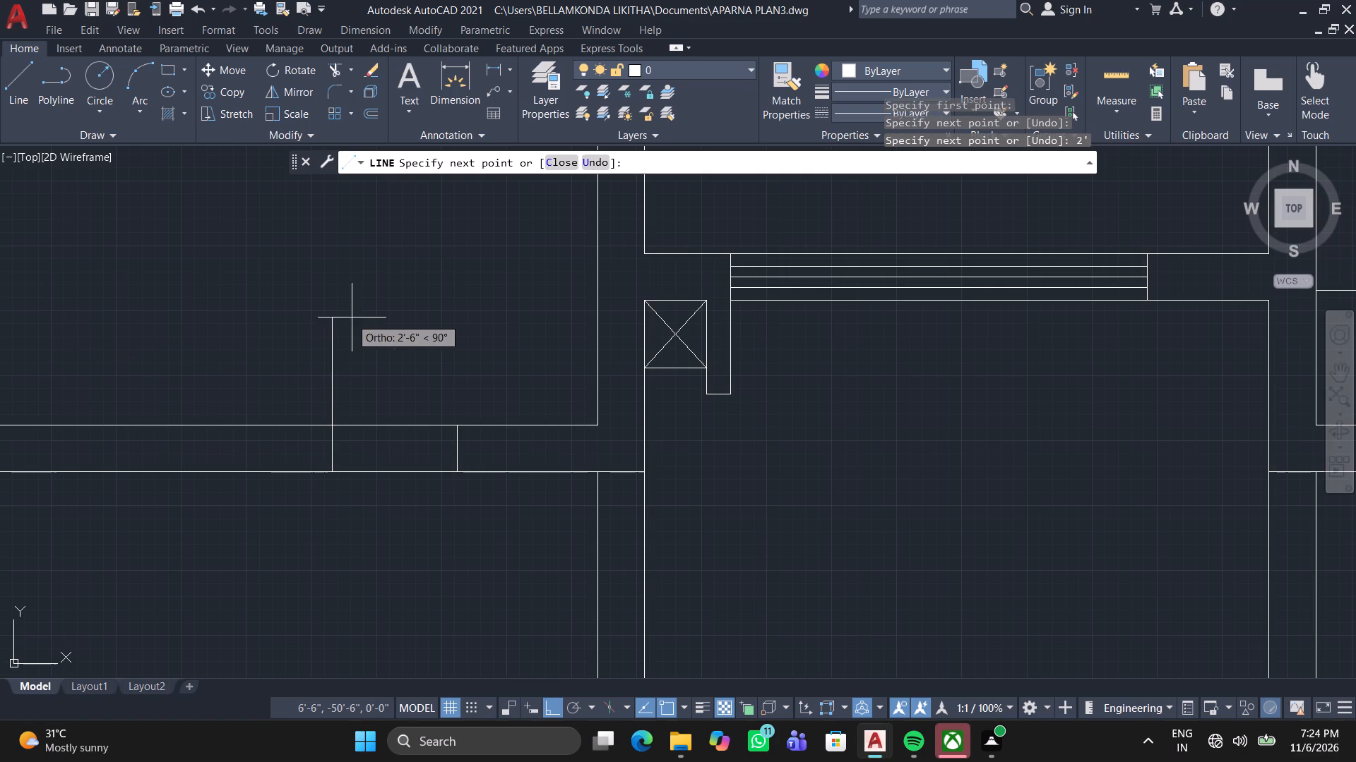
scroll(299, 385, down, 2)
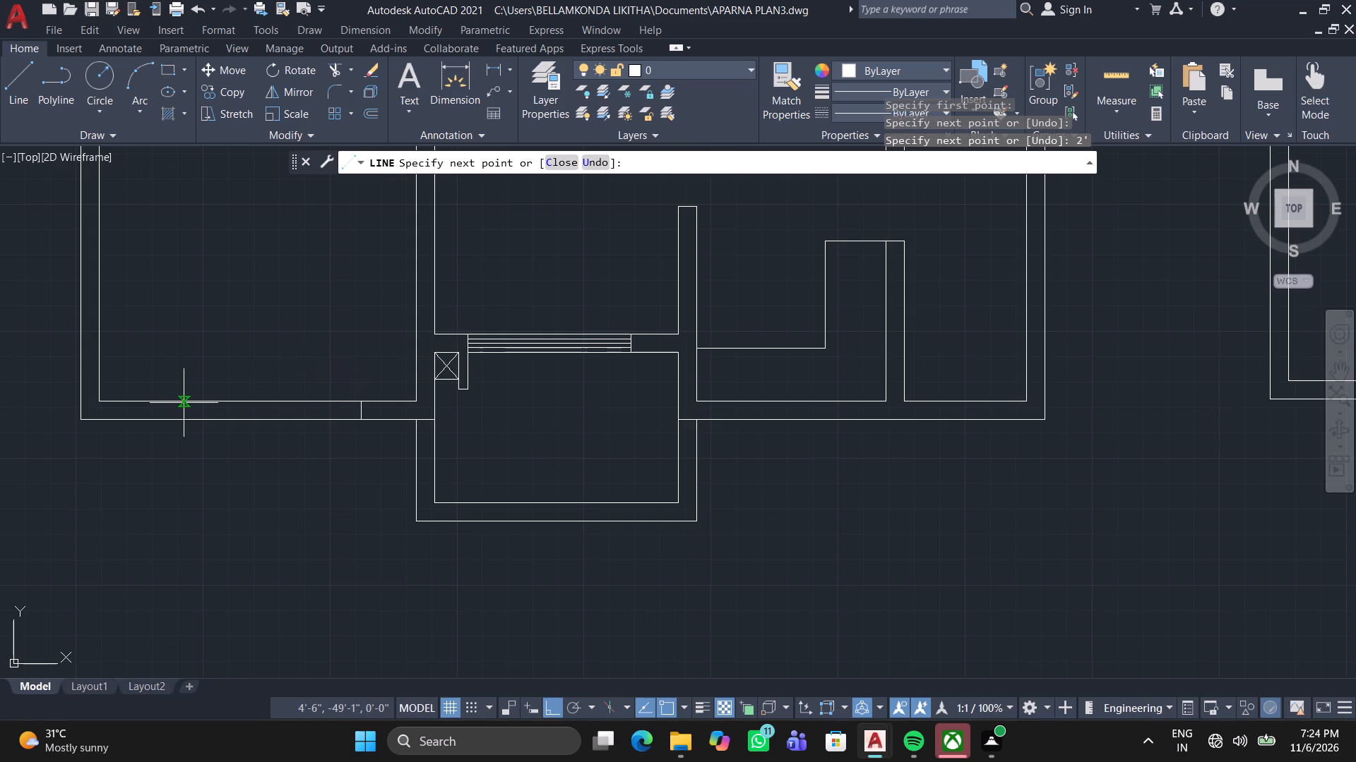
key(1)
key(apostrophe)
key(Return)
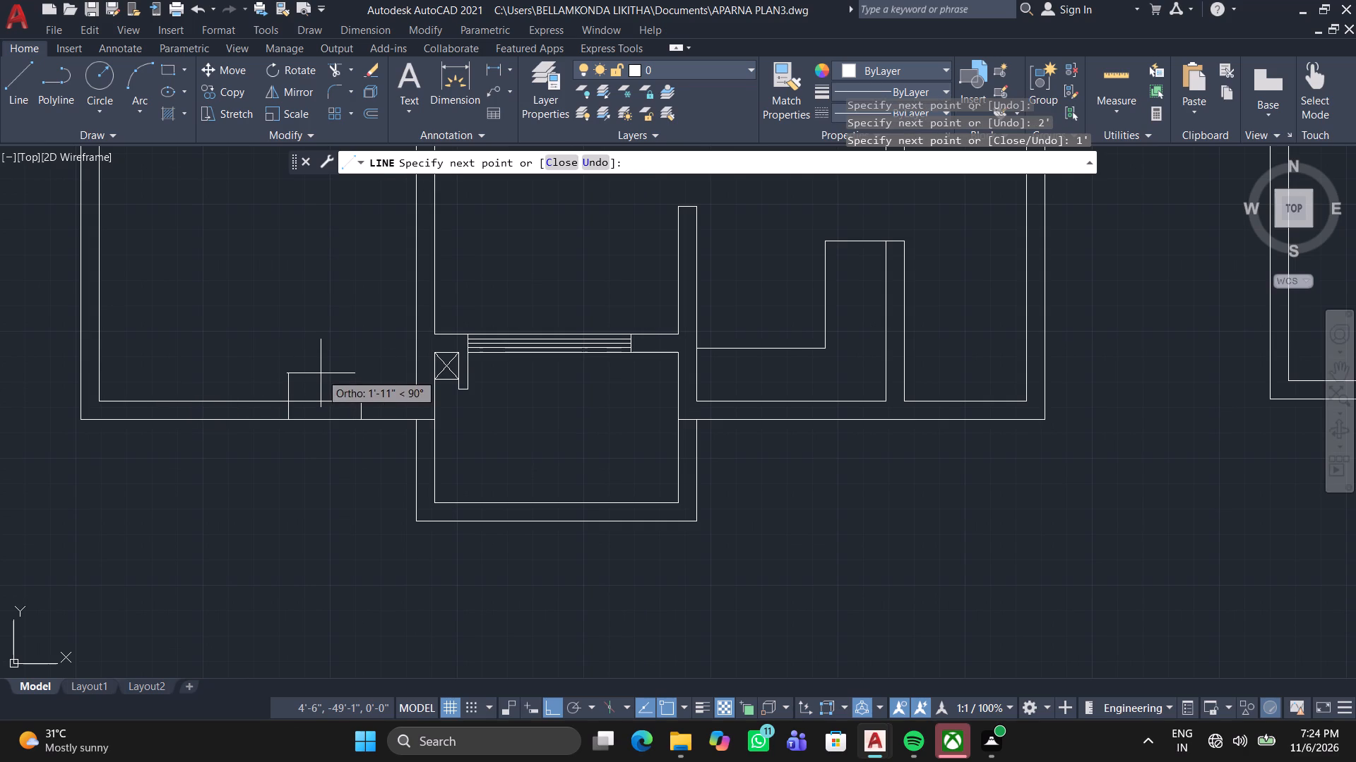
scroll(306, 379, up, 2)
click(260, 437)
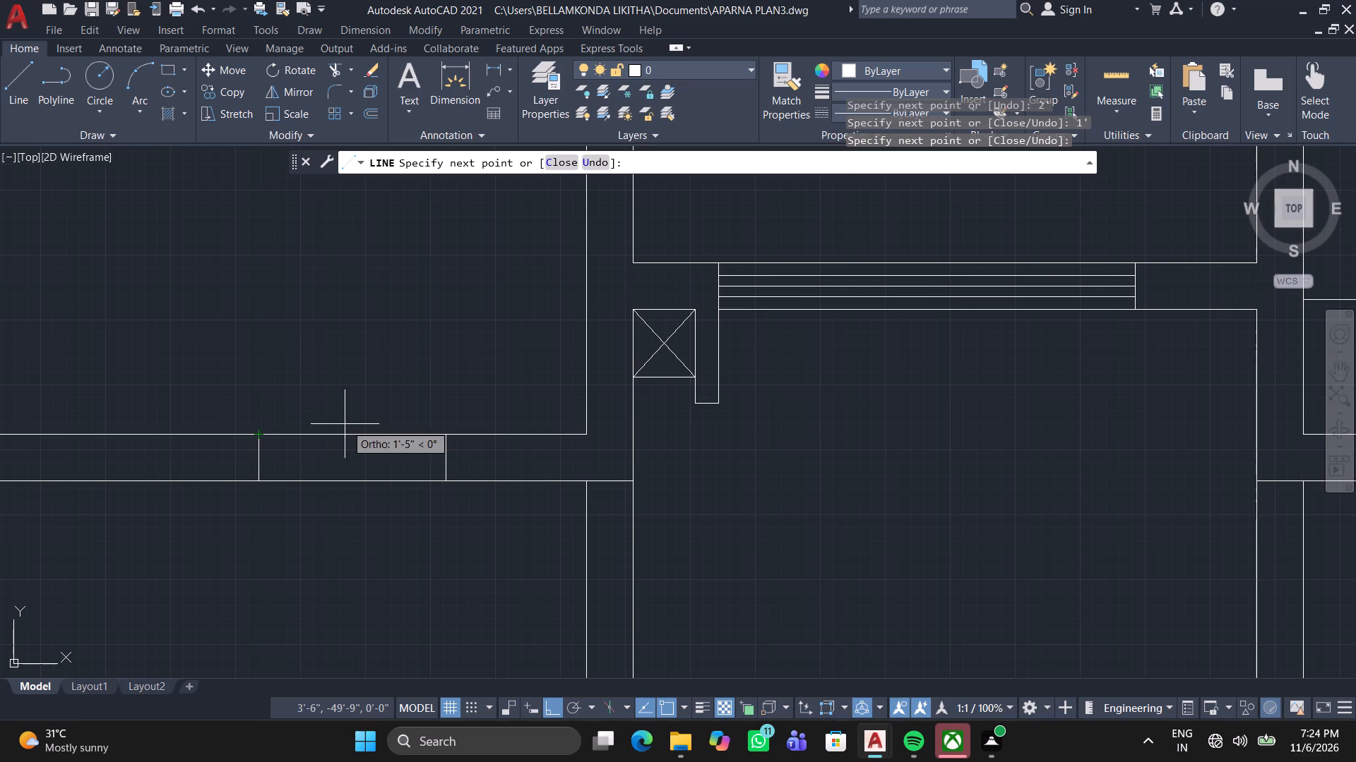
key(space)
Add the window's glazing lines: a centre line between the two cross lines, offset 2" to both sides.
key(space)
scroll(278, 462, up, 3)
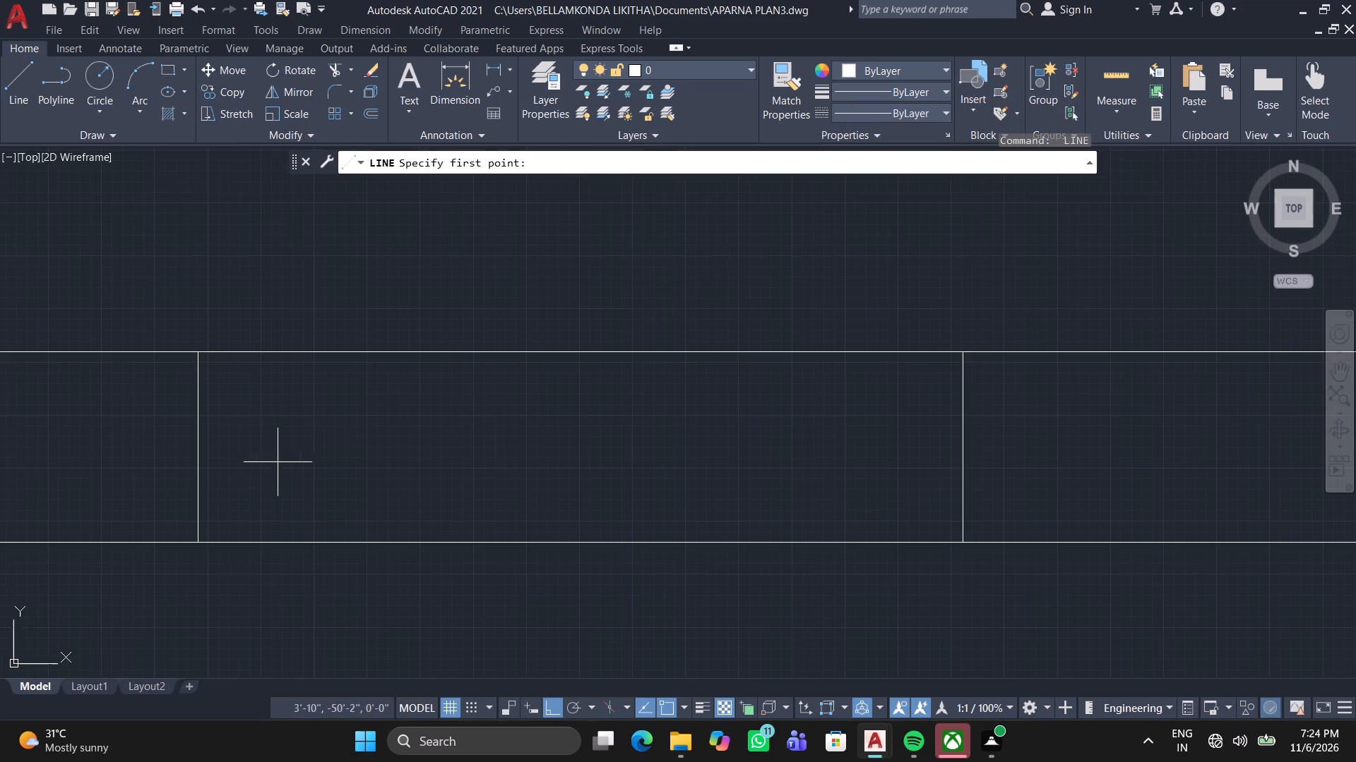
click(202, 450)
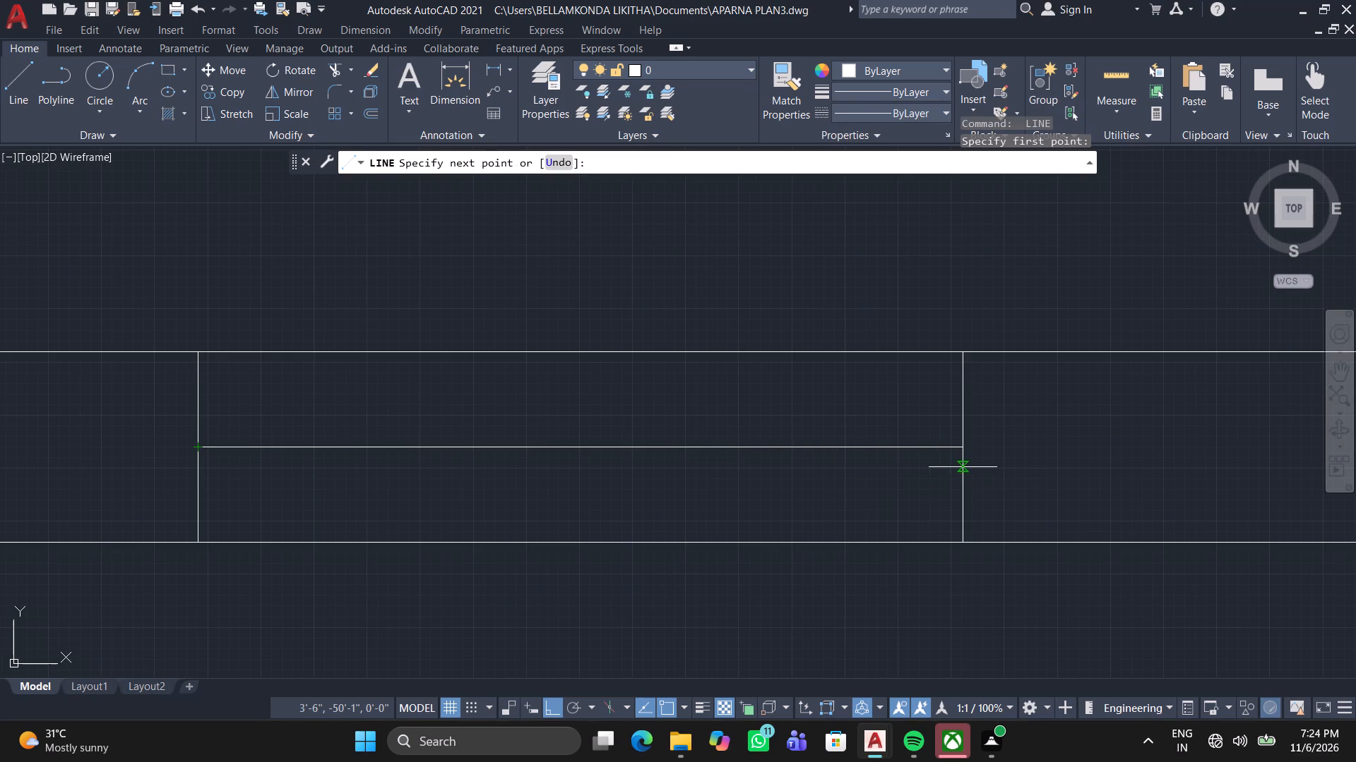
click(968, 449)
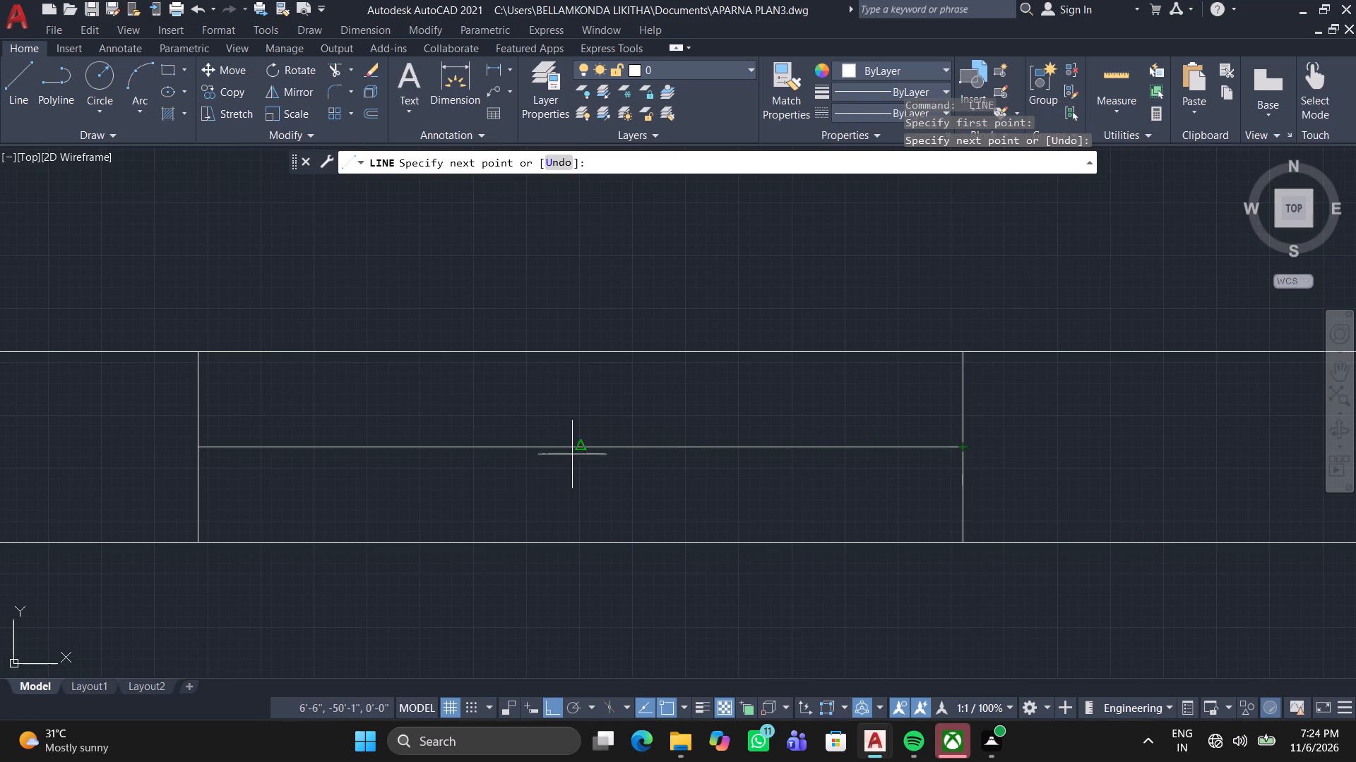
key(space)
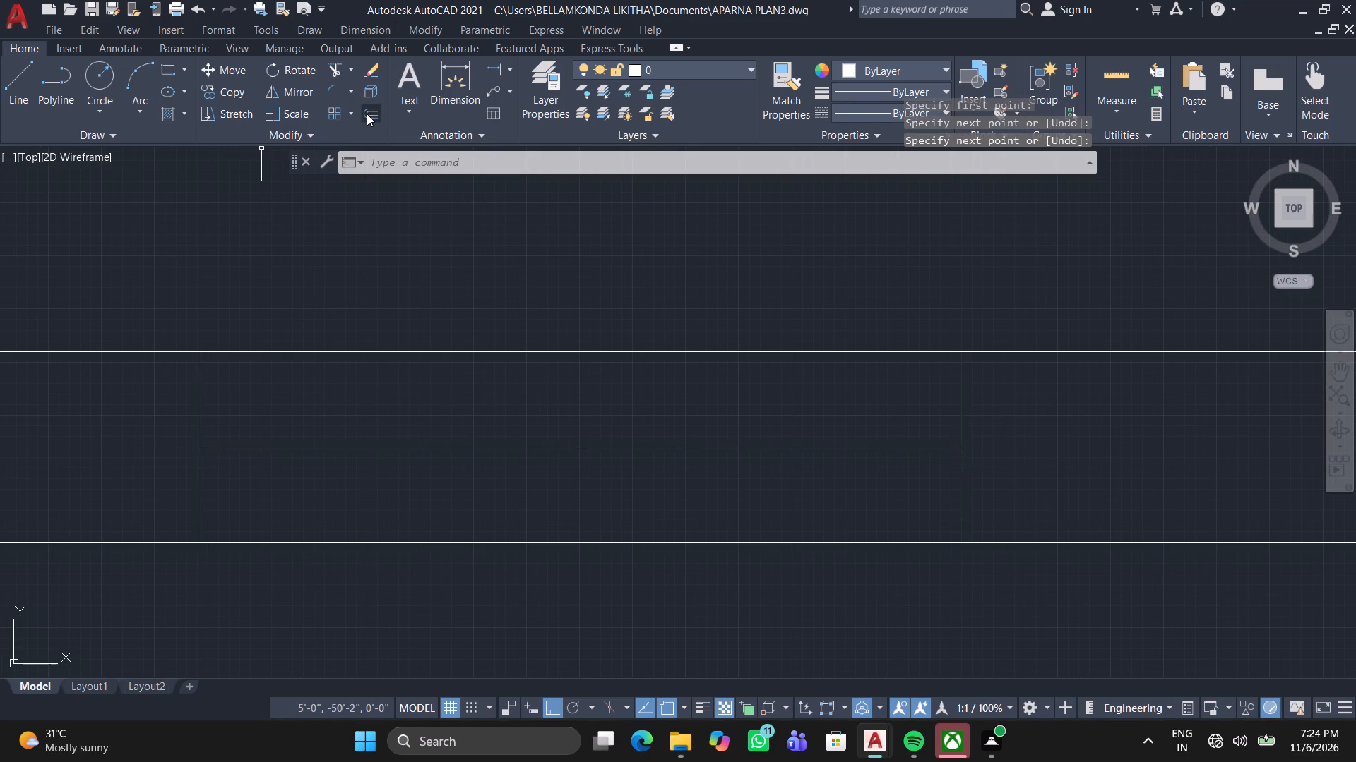
click(367, 114)
key(space)
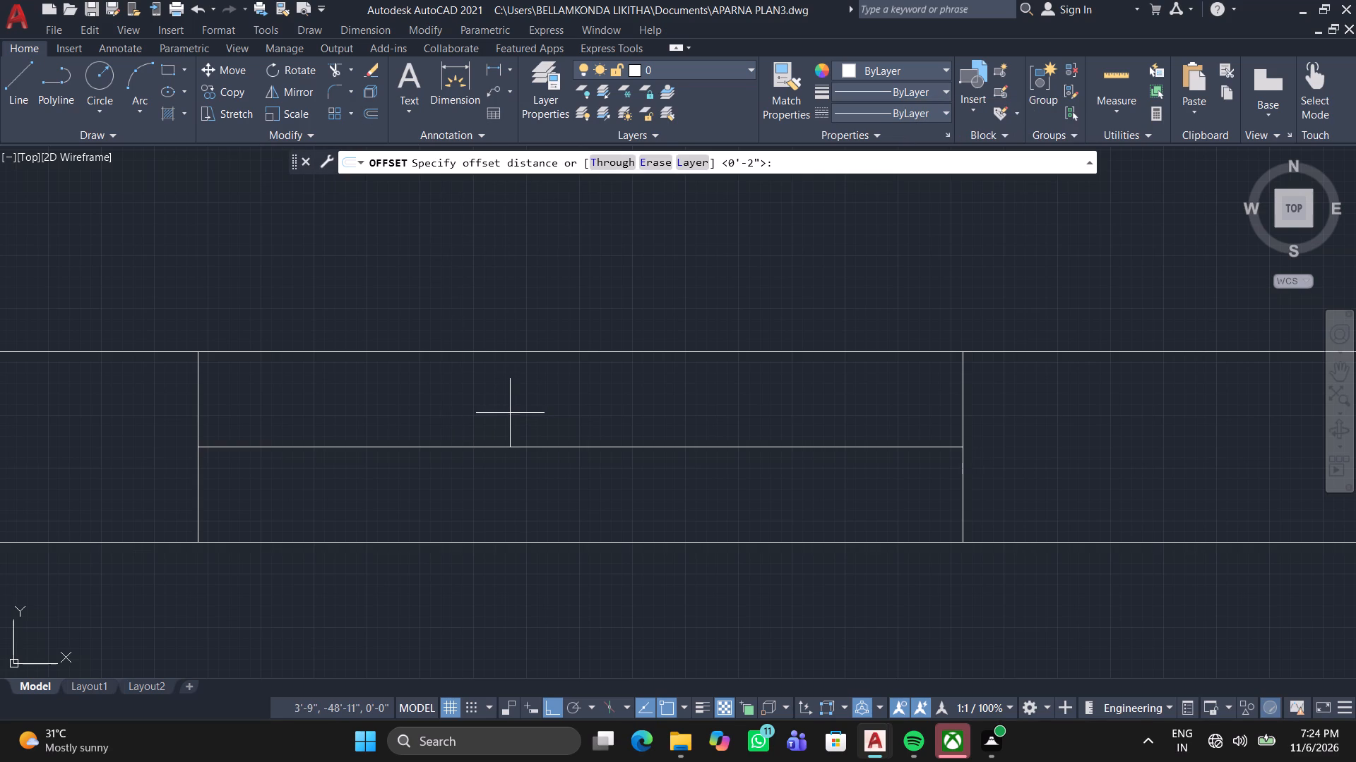
click(496, 446)
click(525, 392)
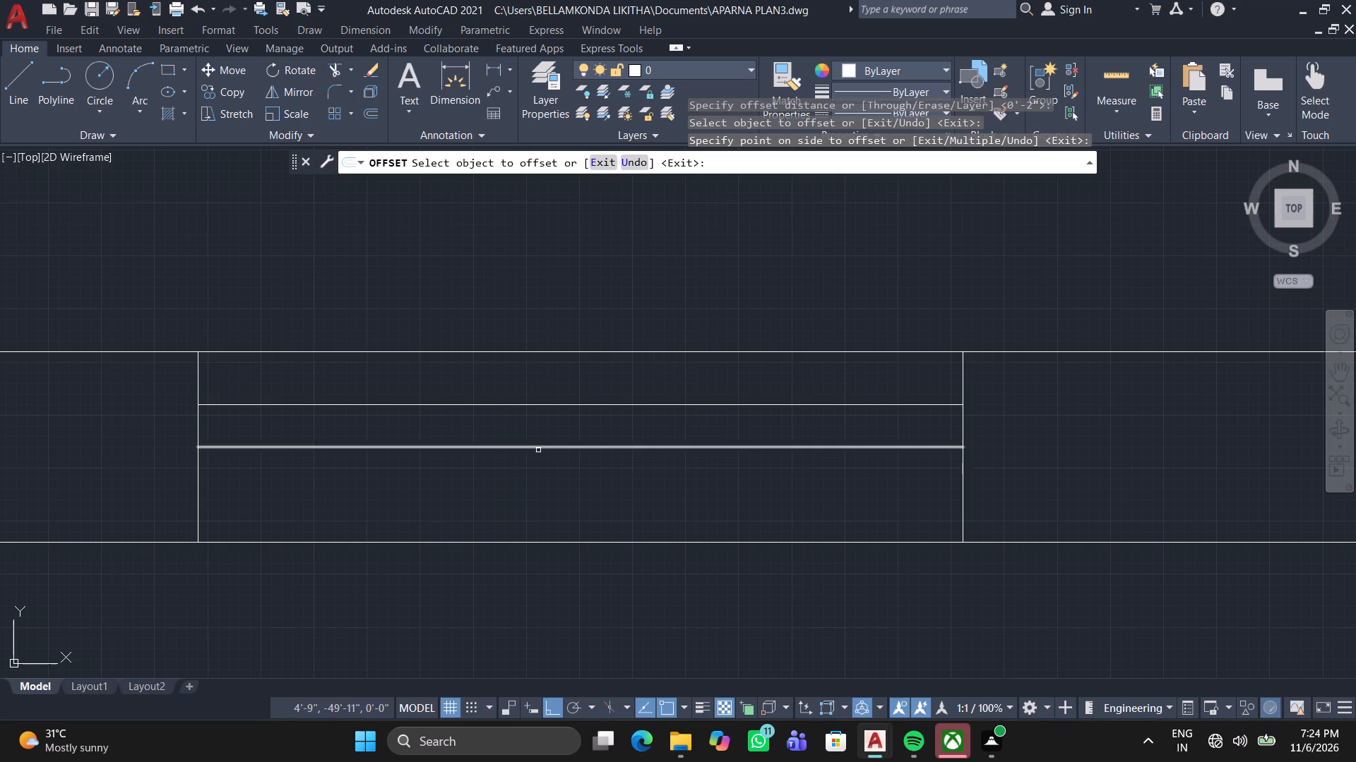
click(543, 445)
click(530, 514)
Mark a 5' window opening in the lower-left room's left wall, just below its upper corner, with lines across the wall at both ends.
scroll(529, 496, down, 2)
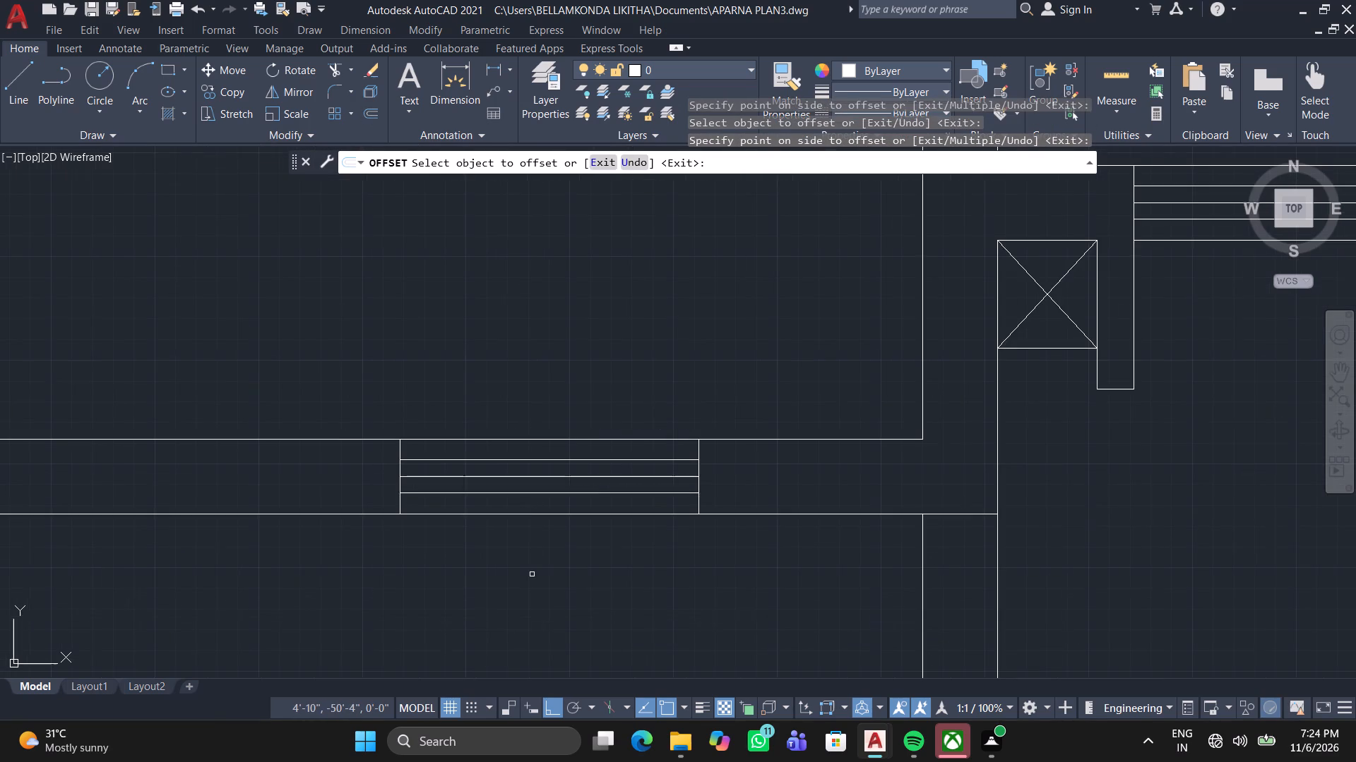
scroll(532, 574, down, 2)
middle_drag(532, 577, 591, 550)
scroll(590, 548, down, 1)
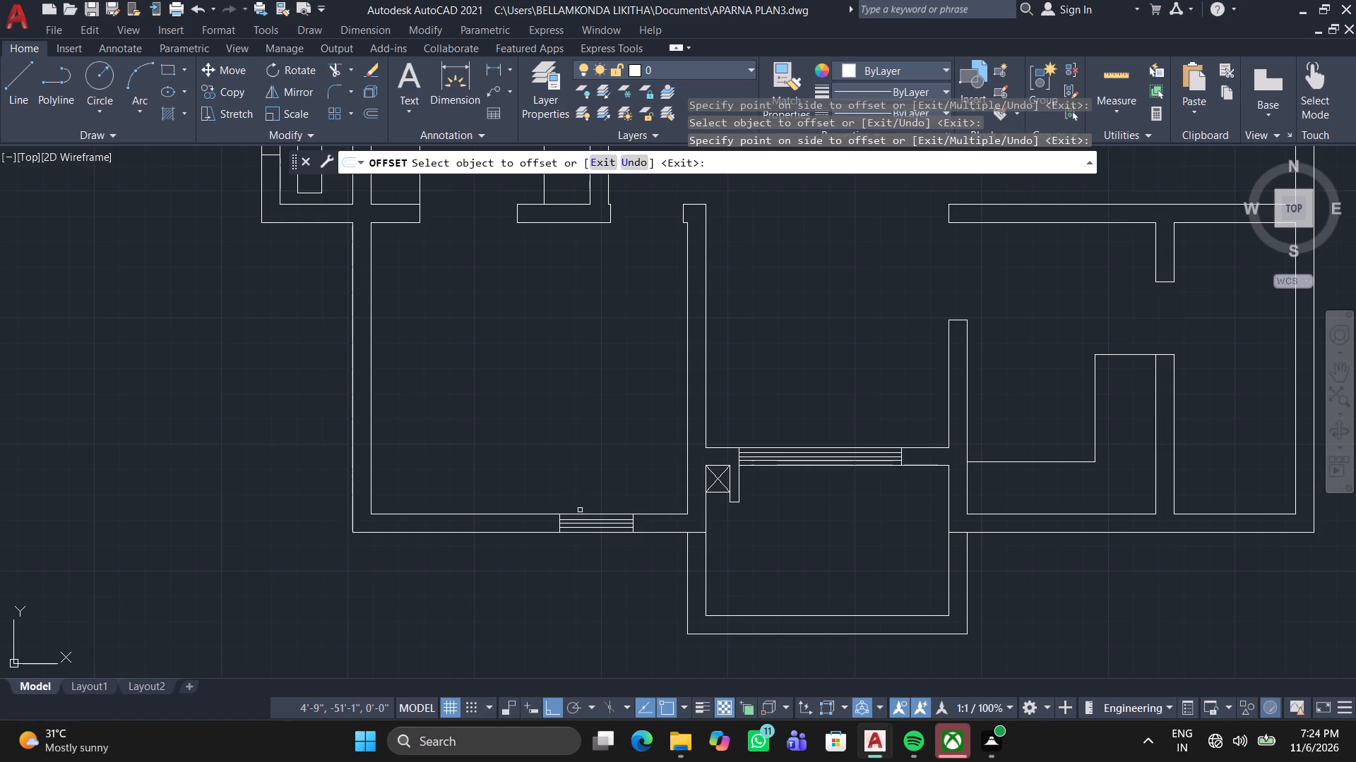
scroll(580, 510, down, 1)
middle_drag(580, 510, 564, 551)
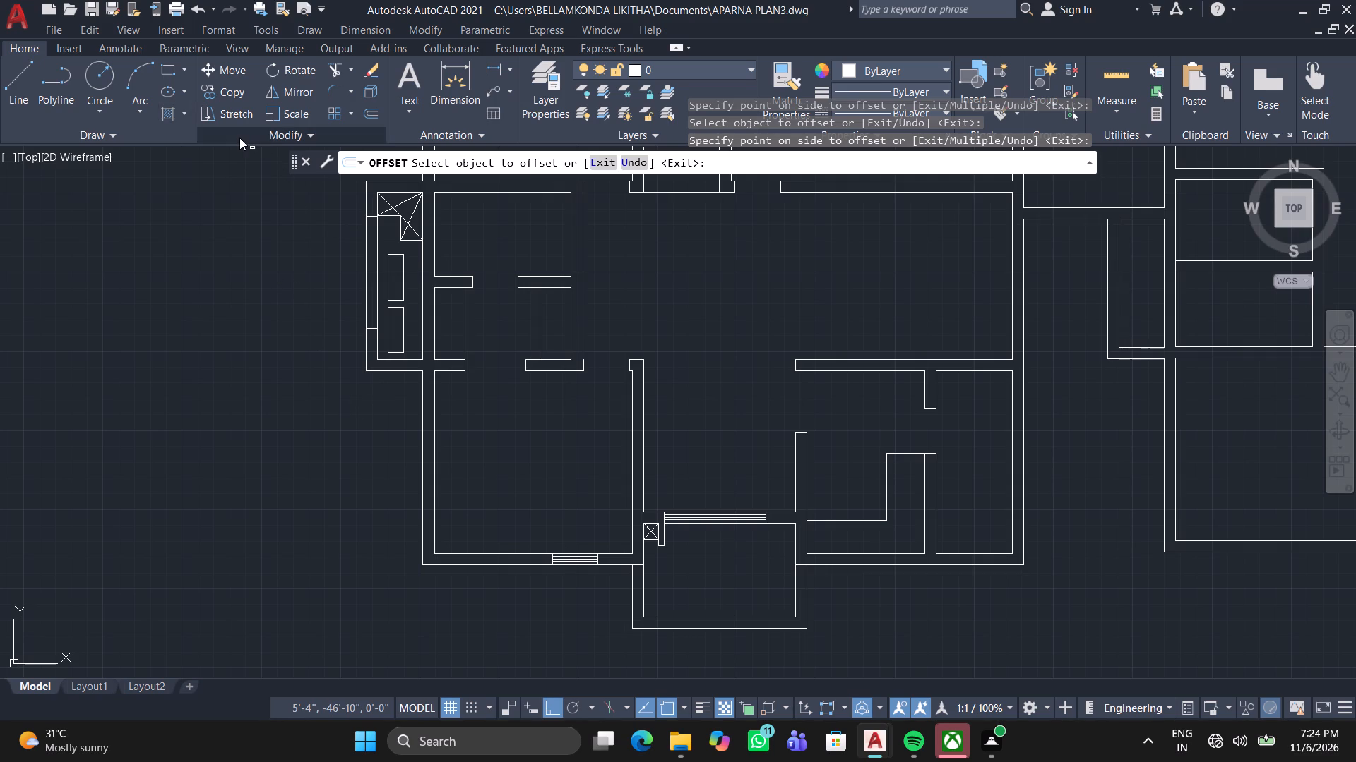
click(4, 85)
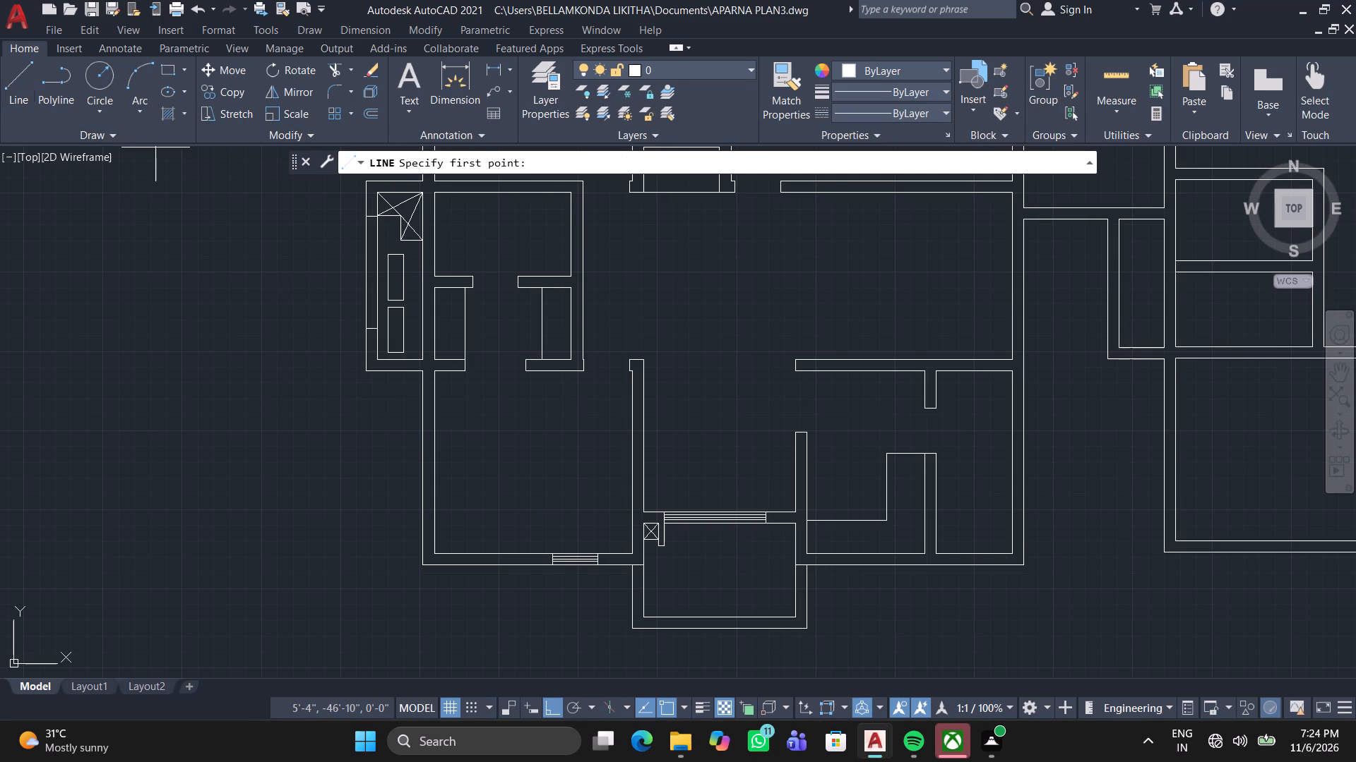
scroll(409, 385, up, 4)
click(419, 385)
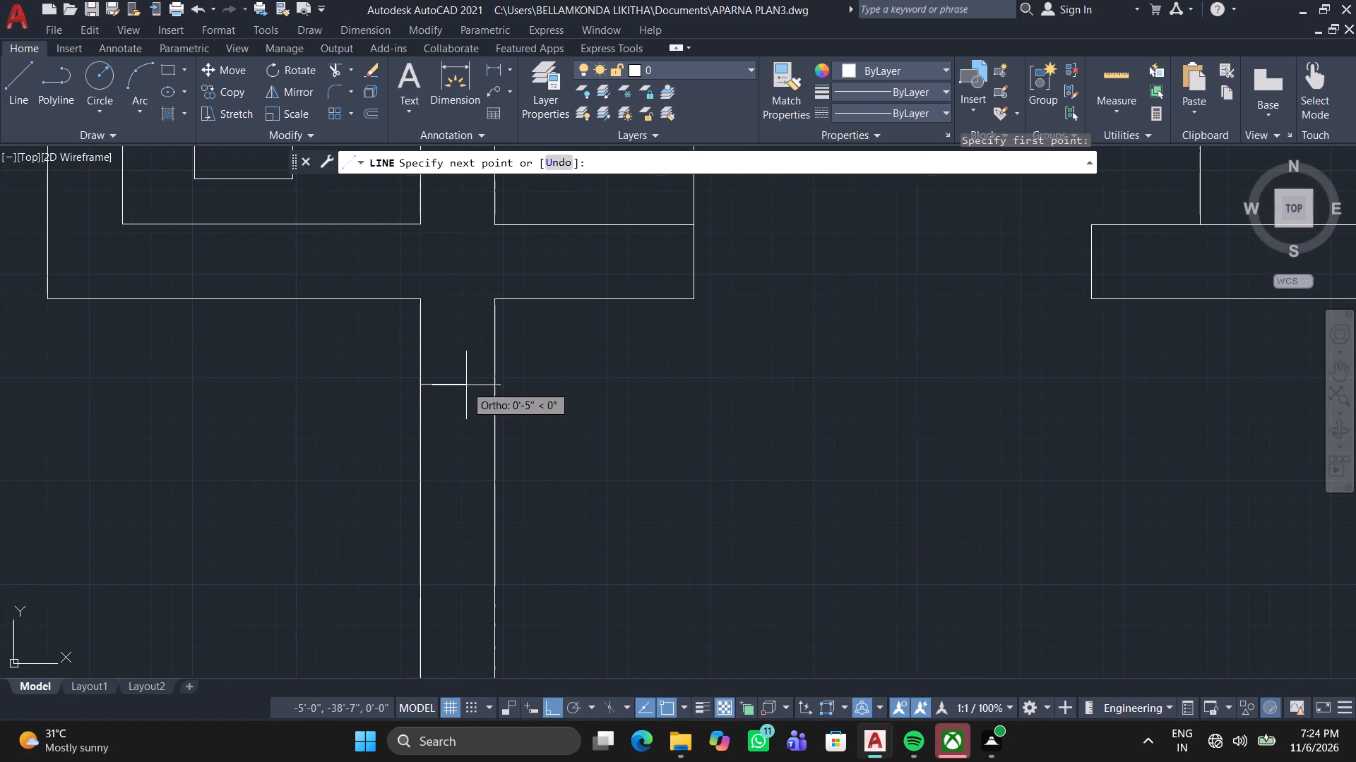
click(497, 384)
scroll(532, 499, down, 2)
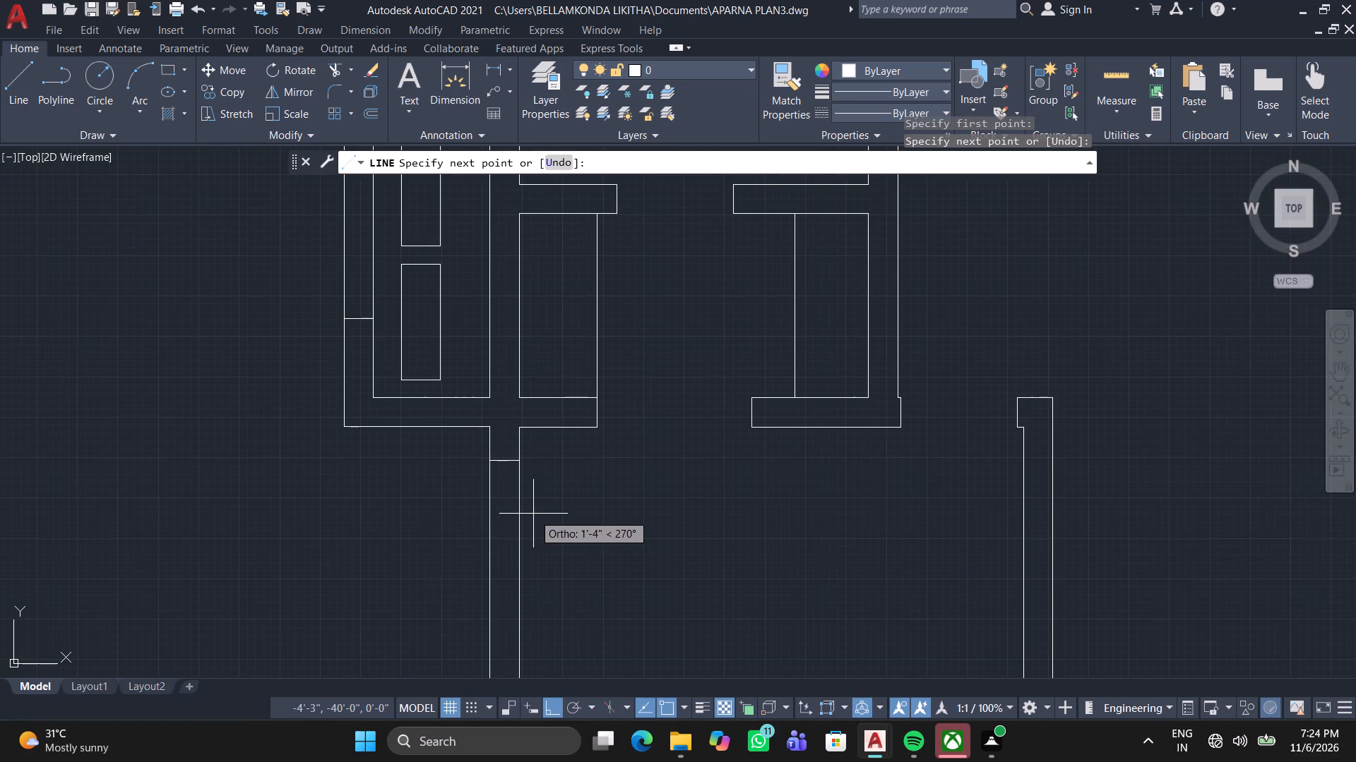
middle_drag(531, 516, 517, 478)
middle_click(517, 478)
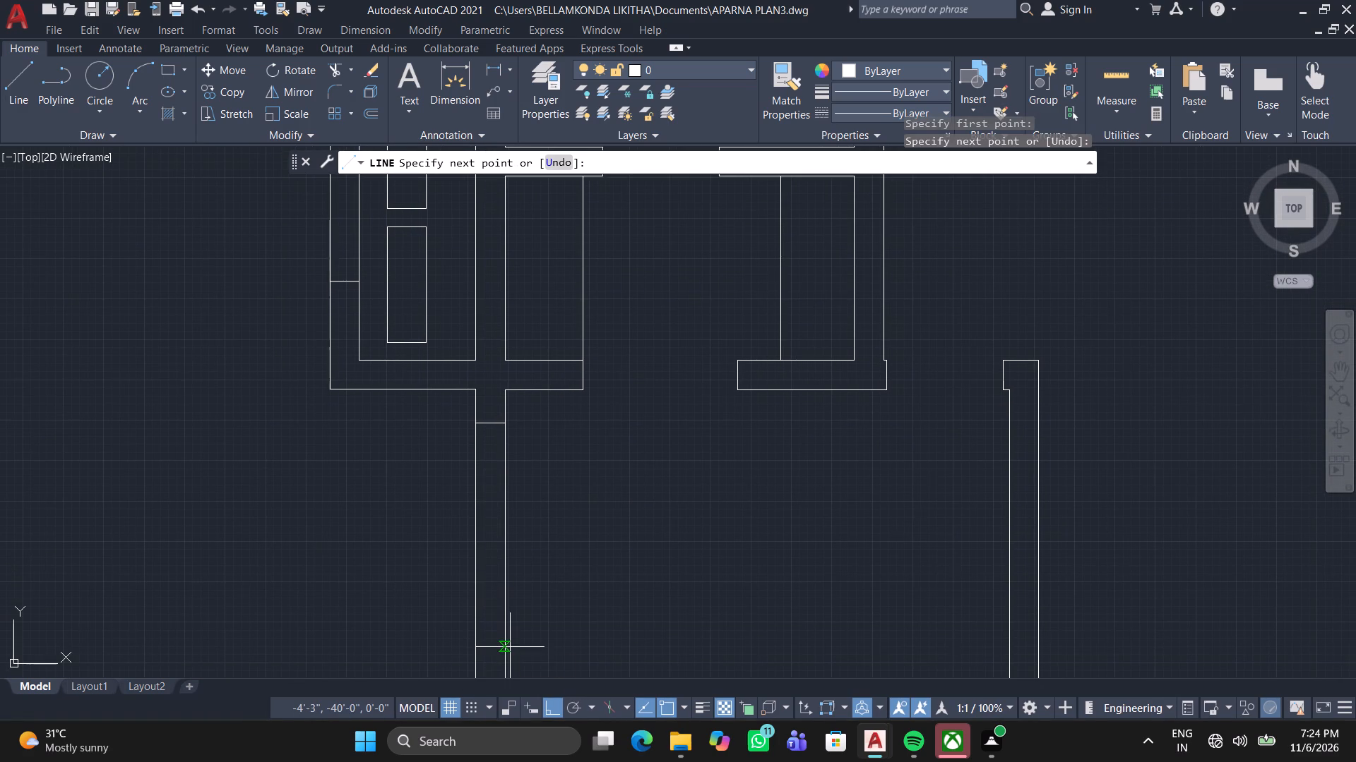
key(5)
key(apostrophe)
key(Return)
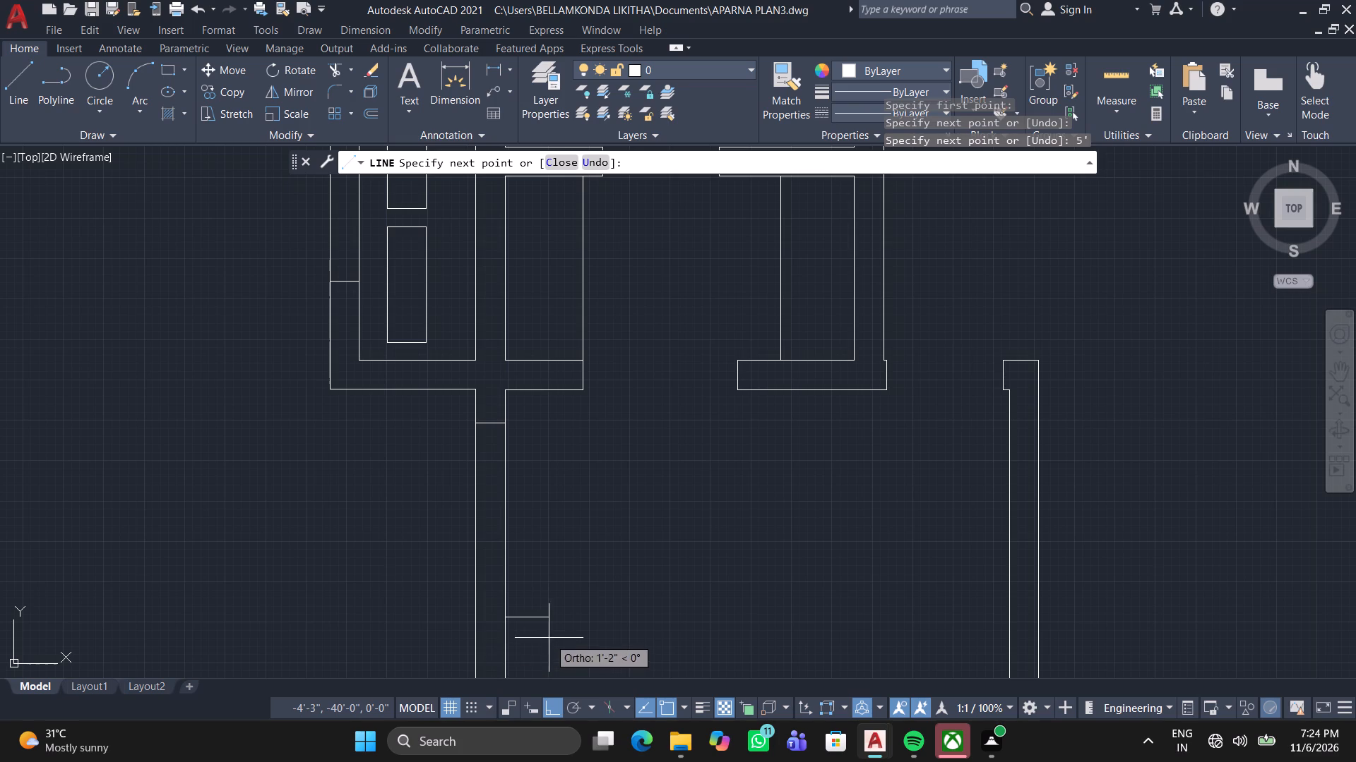
click(469, 615)
key(space)
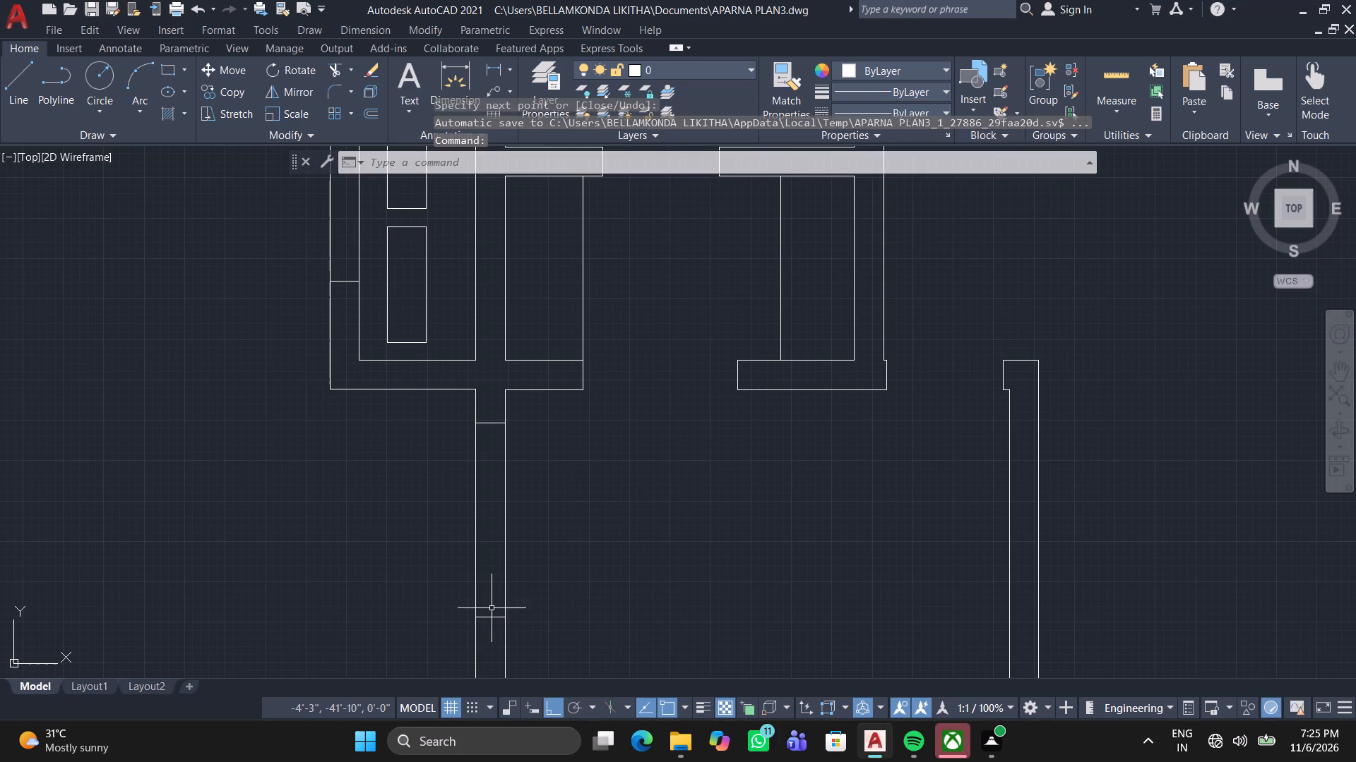
Draw the window's centre line between the midpoints of the two cross lines in the left wall.
key(space)
click(492, 614)
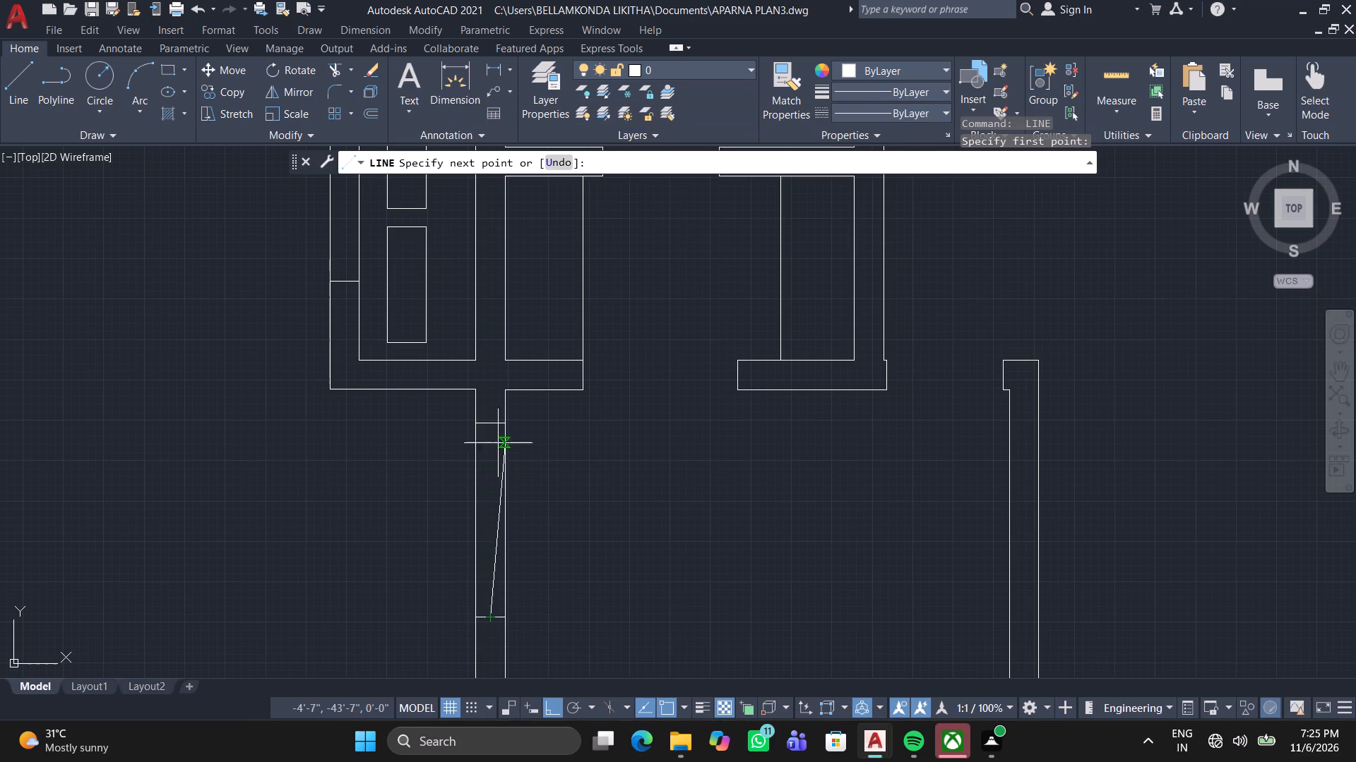
click(491, 422)
key(space)
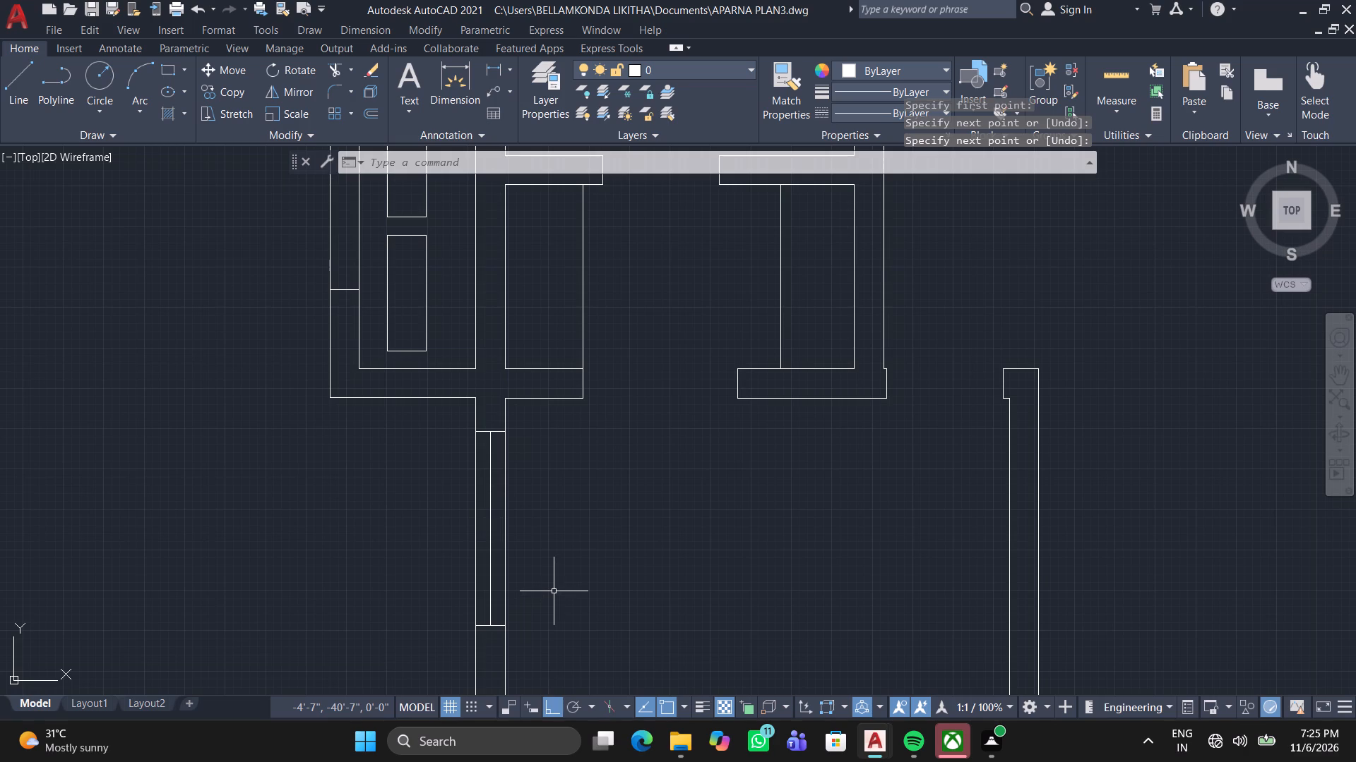
Offset the left-wall window's centre line 2" to both sides to complete its glazing lines.
key(p)
key(Return)
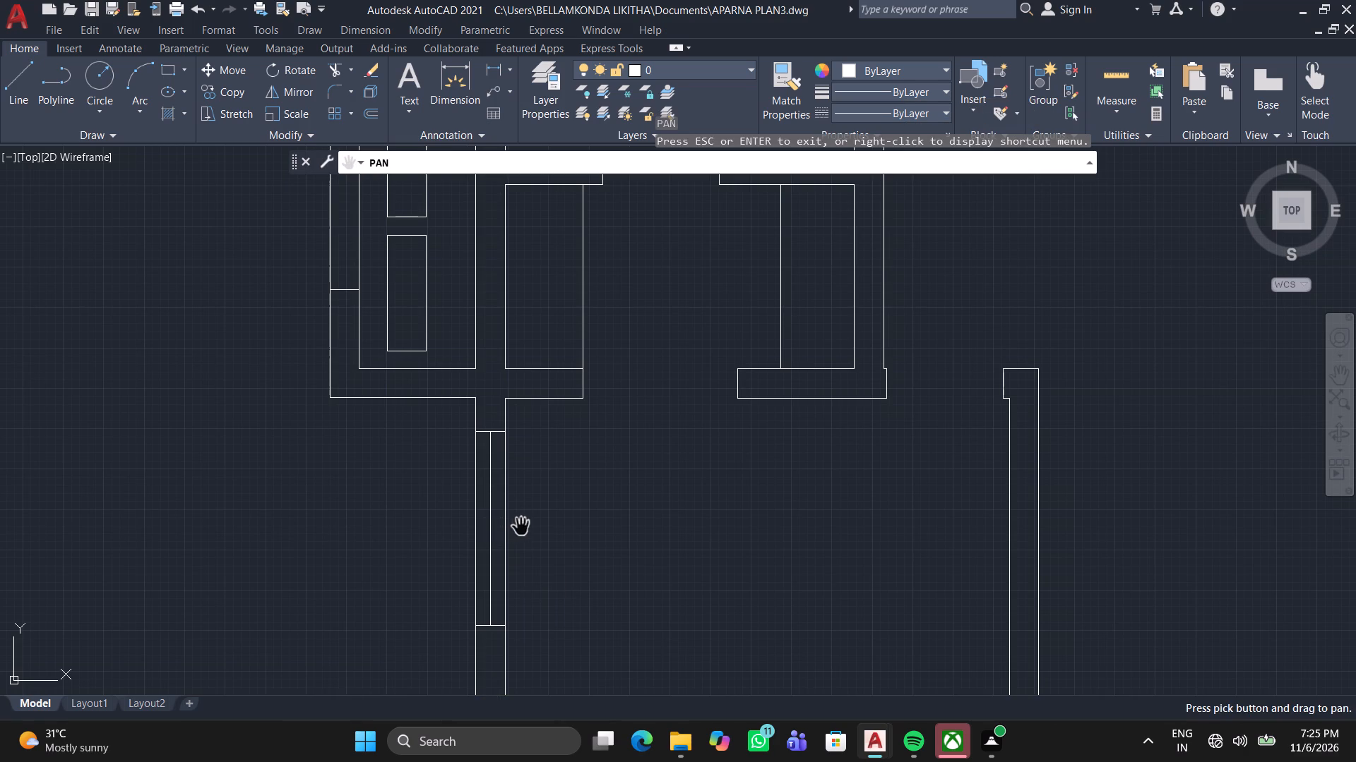
key(Escape)
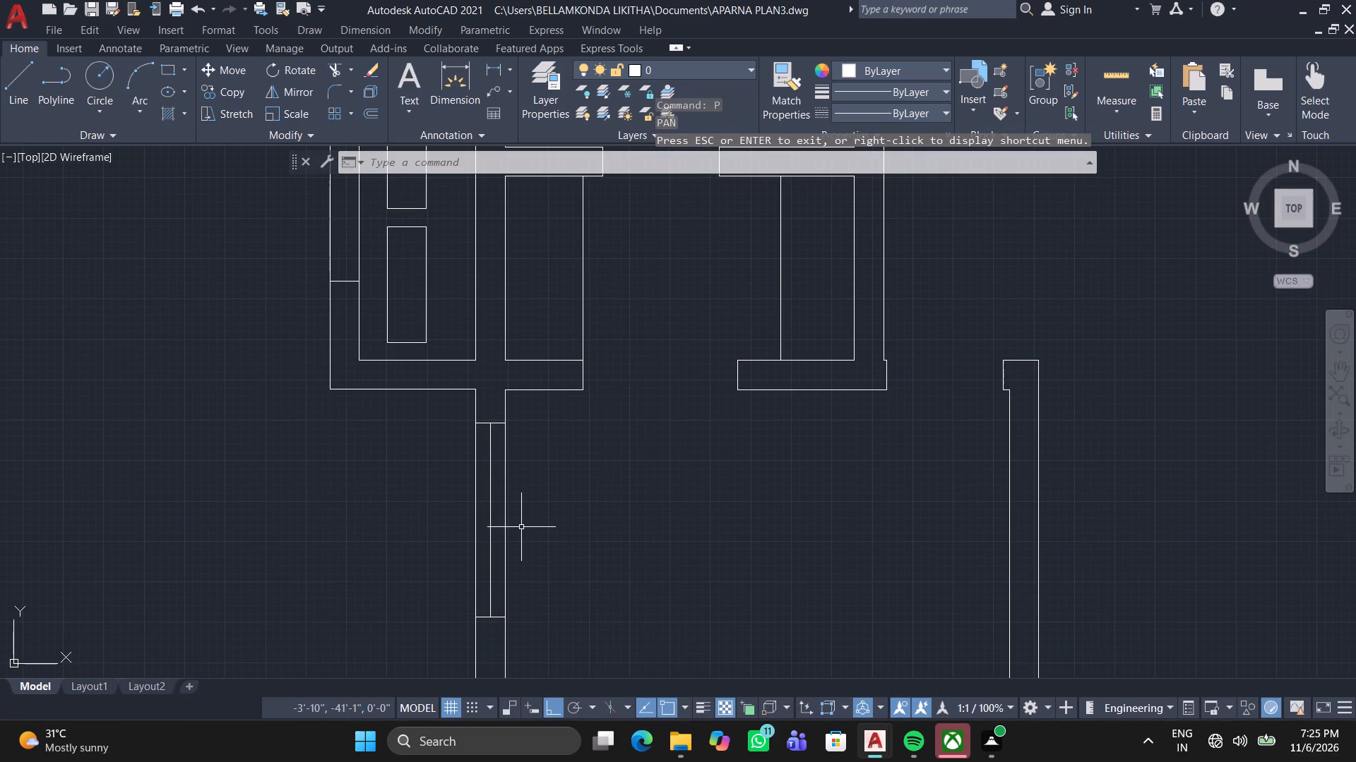
key(o)
key(Return)
key(space)
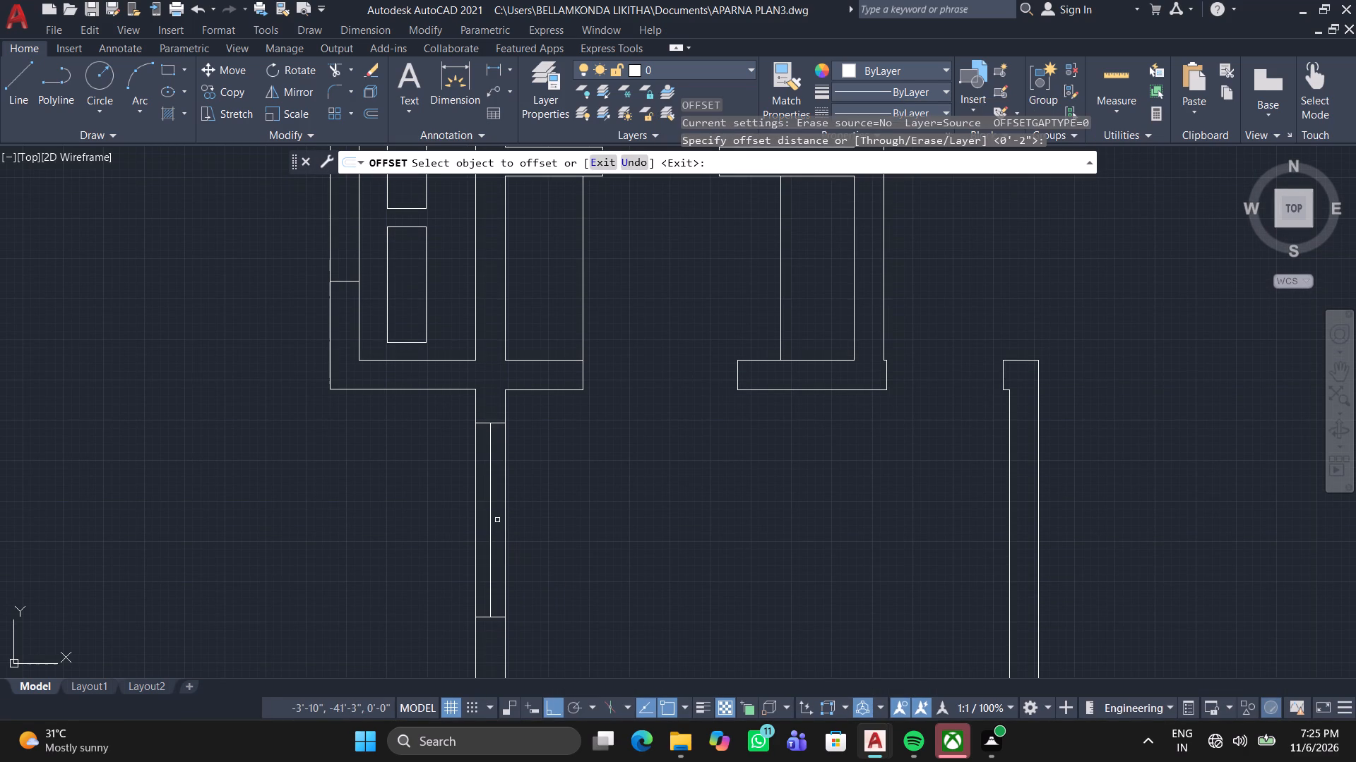
scroll(491, 518, up, 3)
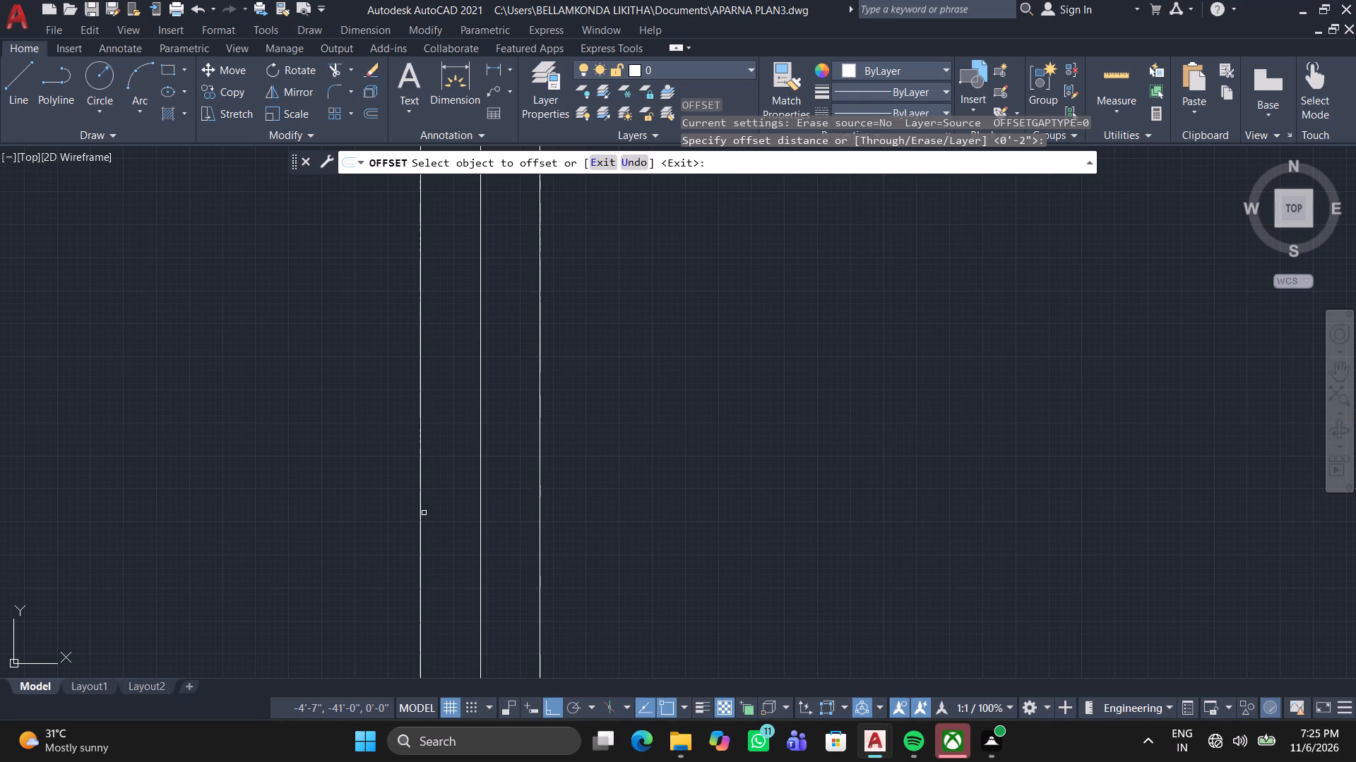
click(480, 492)
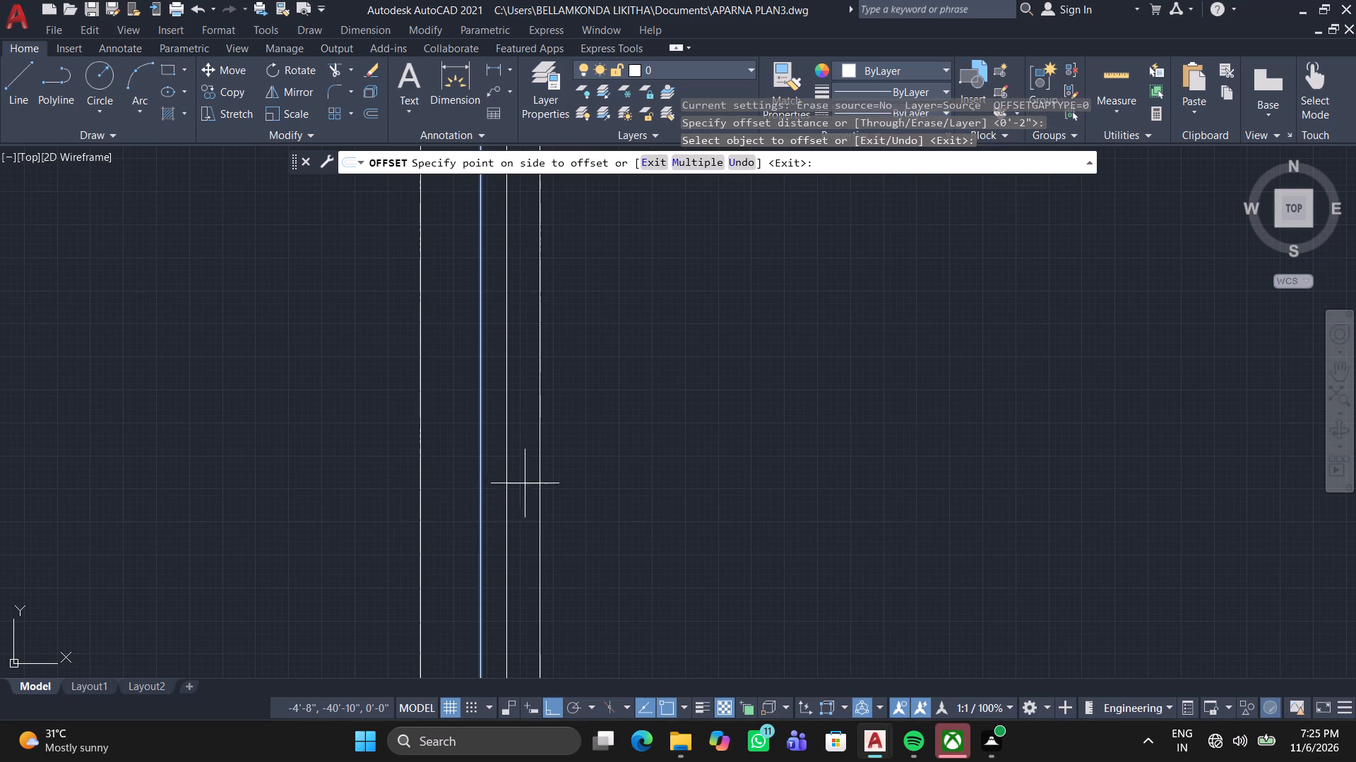
click(530, 483)
click(480, 498)
click(414, 499)
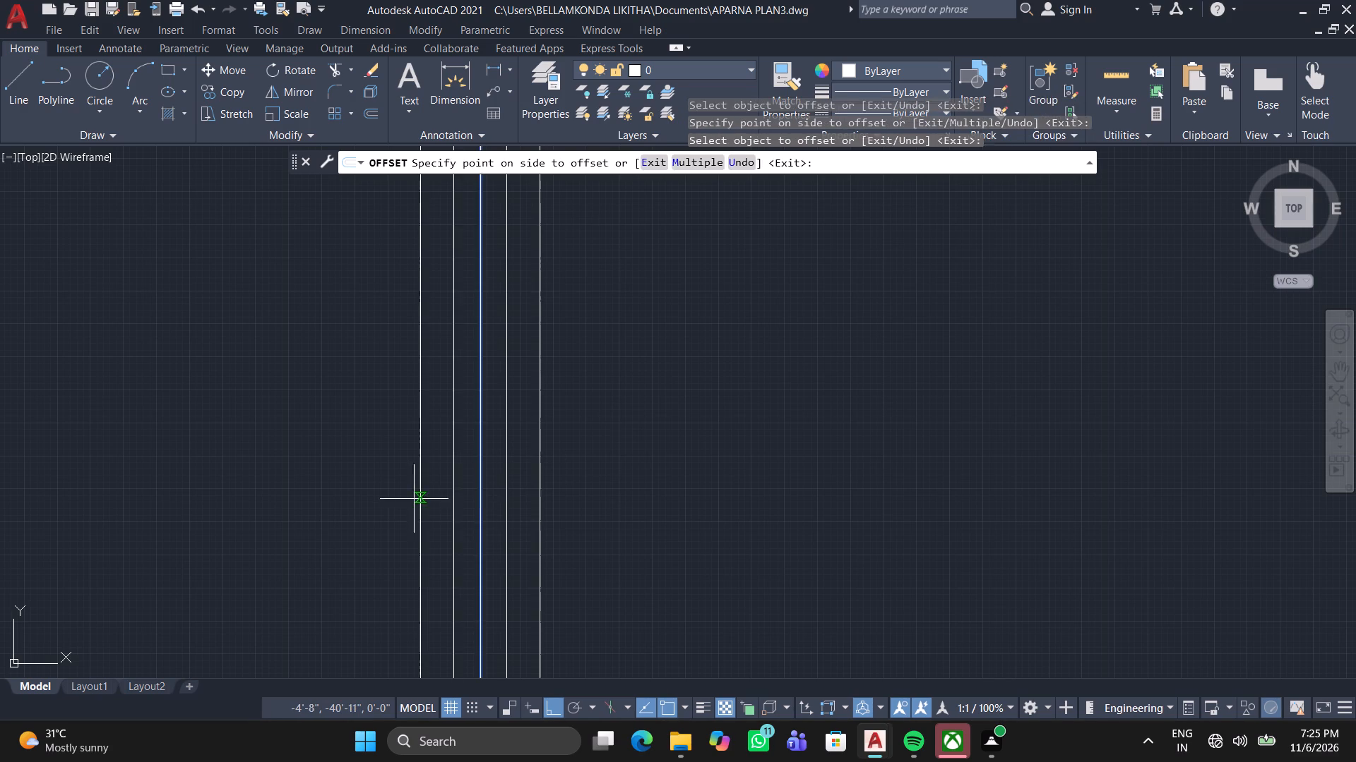
scroll(463, 480, down, 3)
key(space)
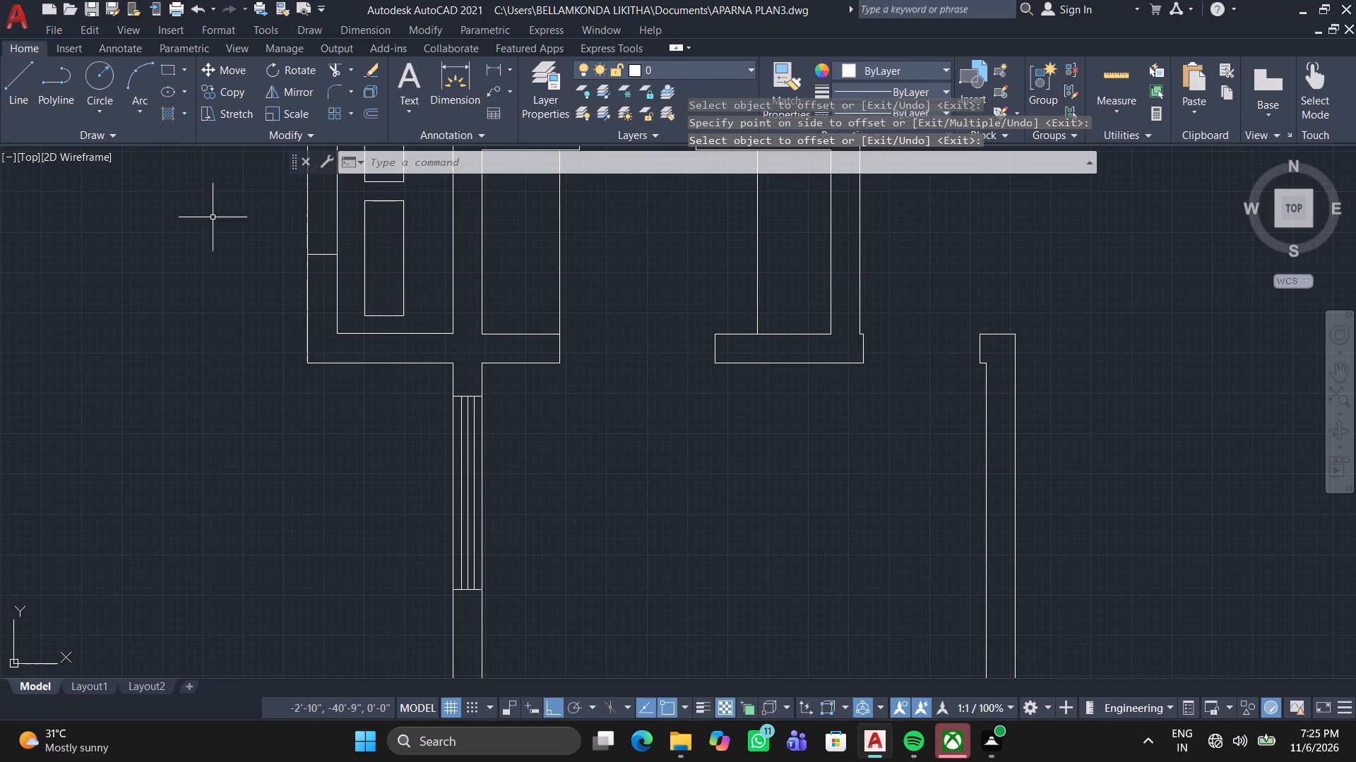
Save the drawing under its current name.
click(6, 18)
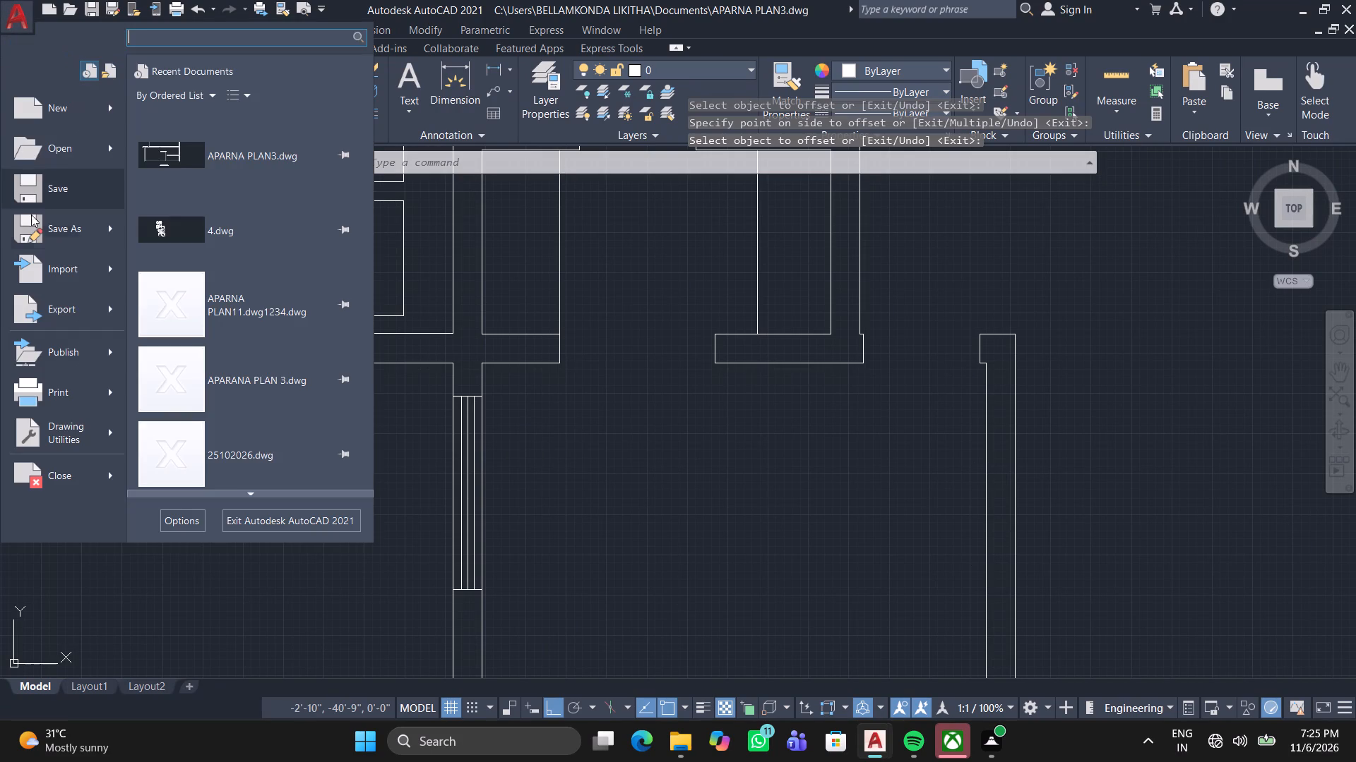
click(60, 181)
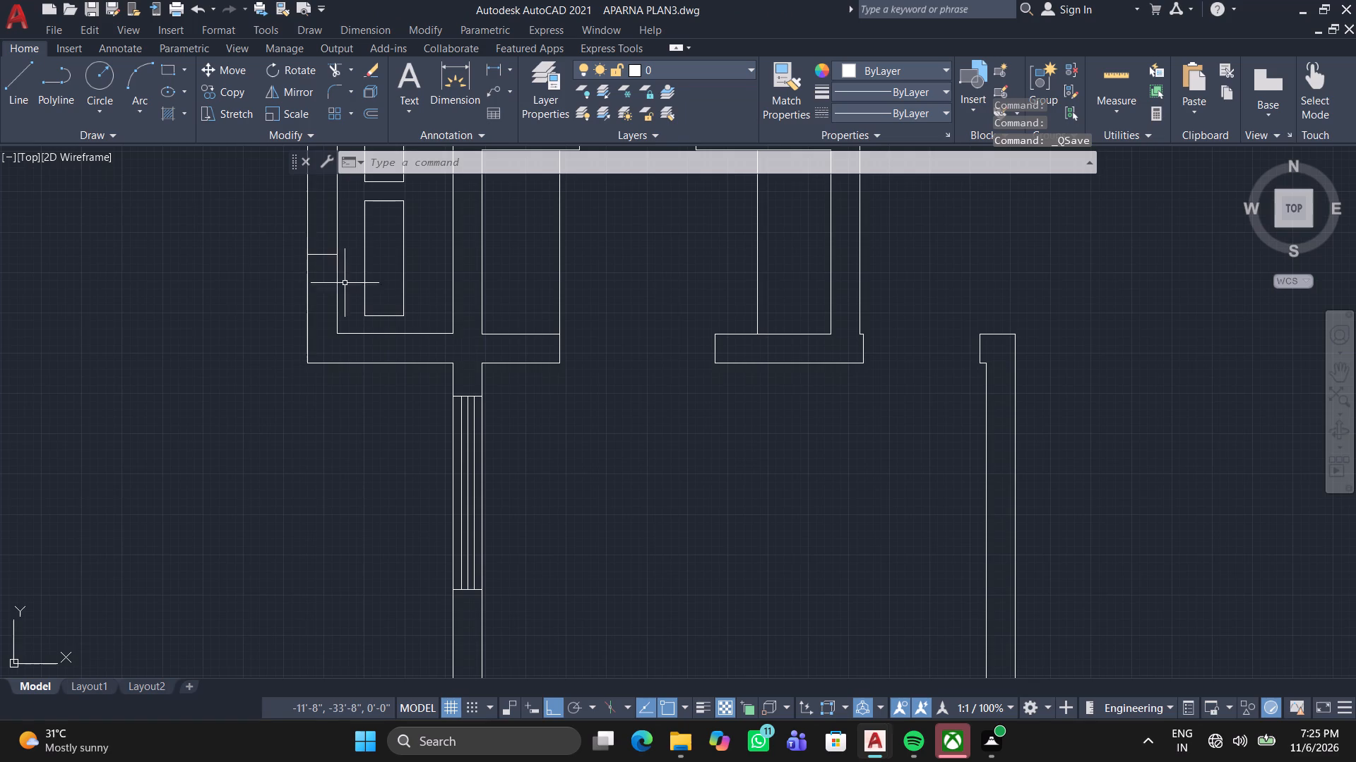
Save the drawing once more under the same name.
scroll(554, 358, down, 2)
middle_drag(554, 372, 288, 475)
middle_click(288, 476)
scroll(287, 476, down, 2)
scroll(474, 358, down, 1)
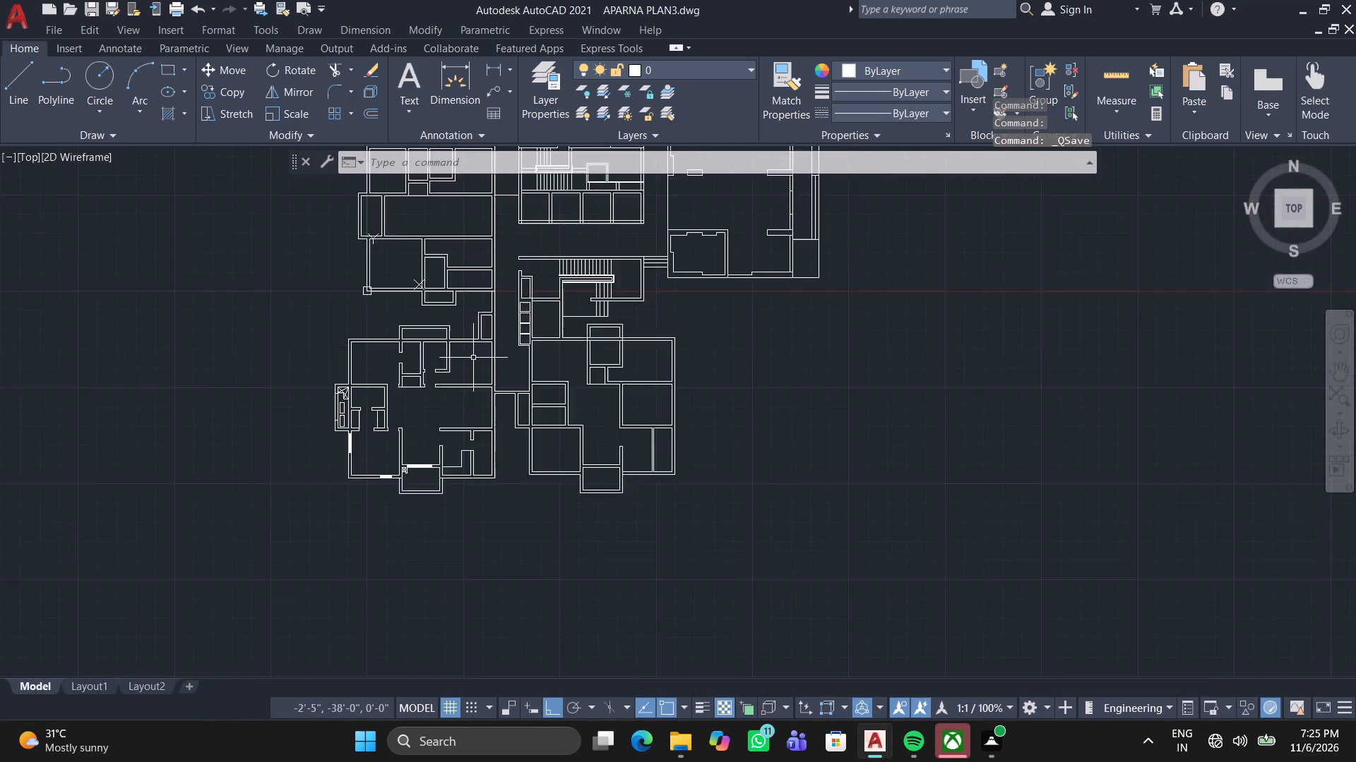
scroll(473, 358, down, 2)
scroll(533, 308, up, 3)
middle_drag(531, 313, 626, 280)
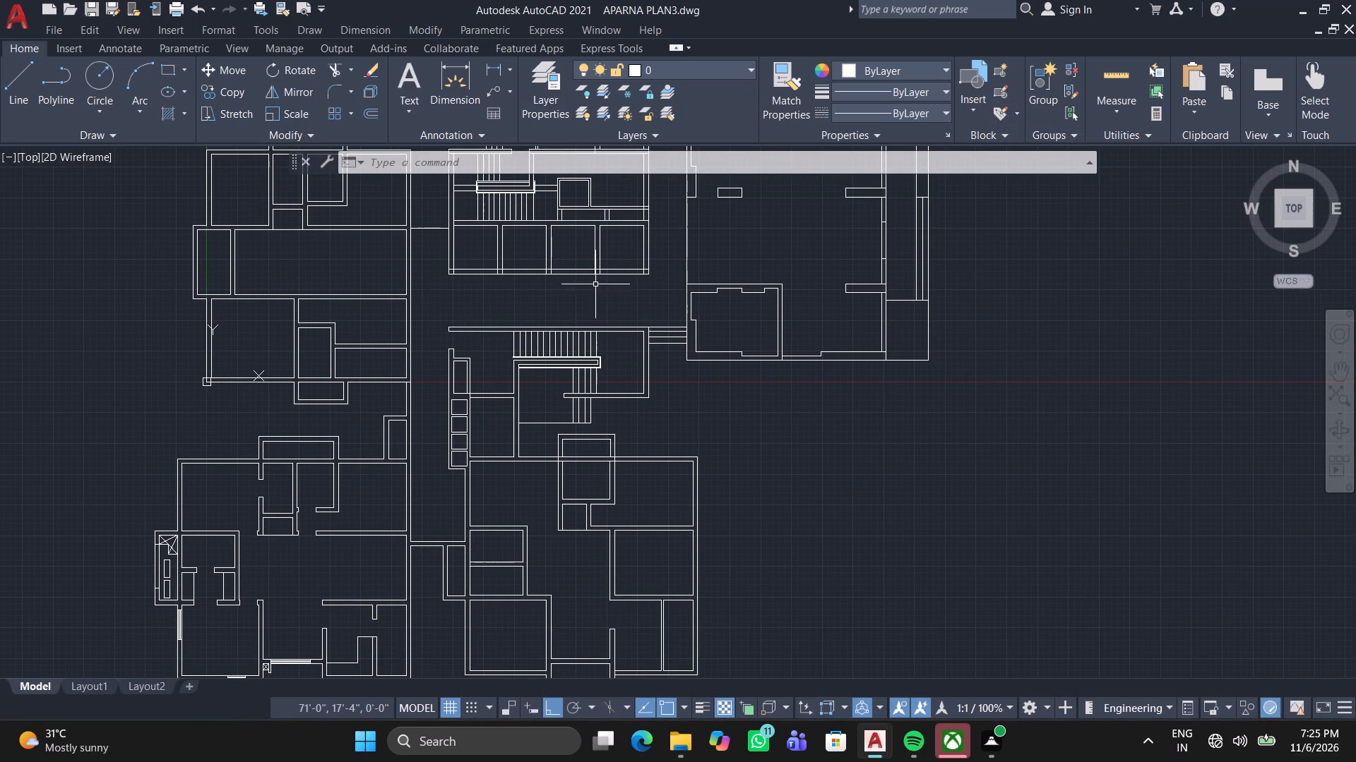
key(ctrl+s)
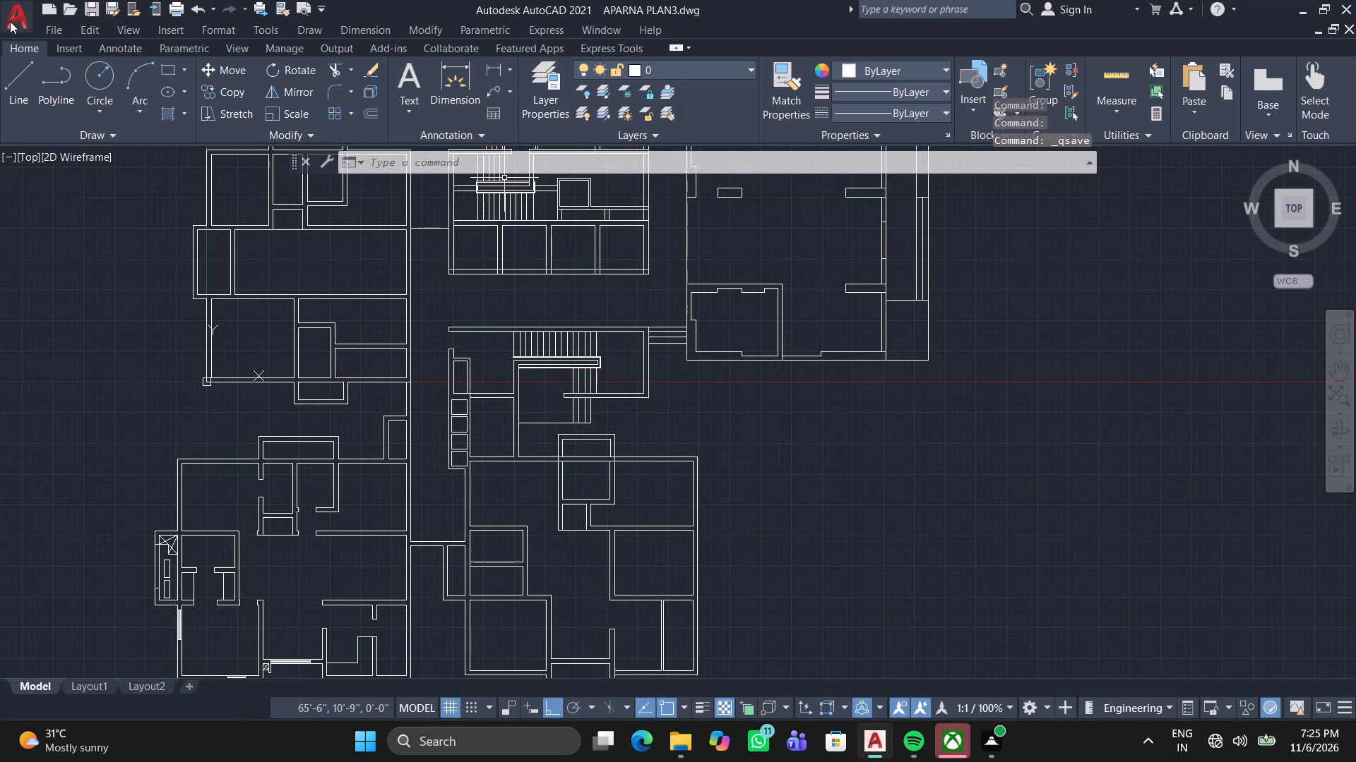
Look through the recent documents and check the file details of APARNA PLAN3.dwg.
click(10, 21)
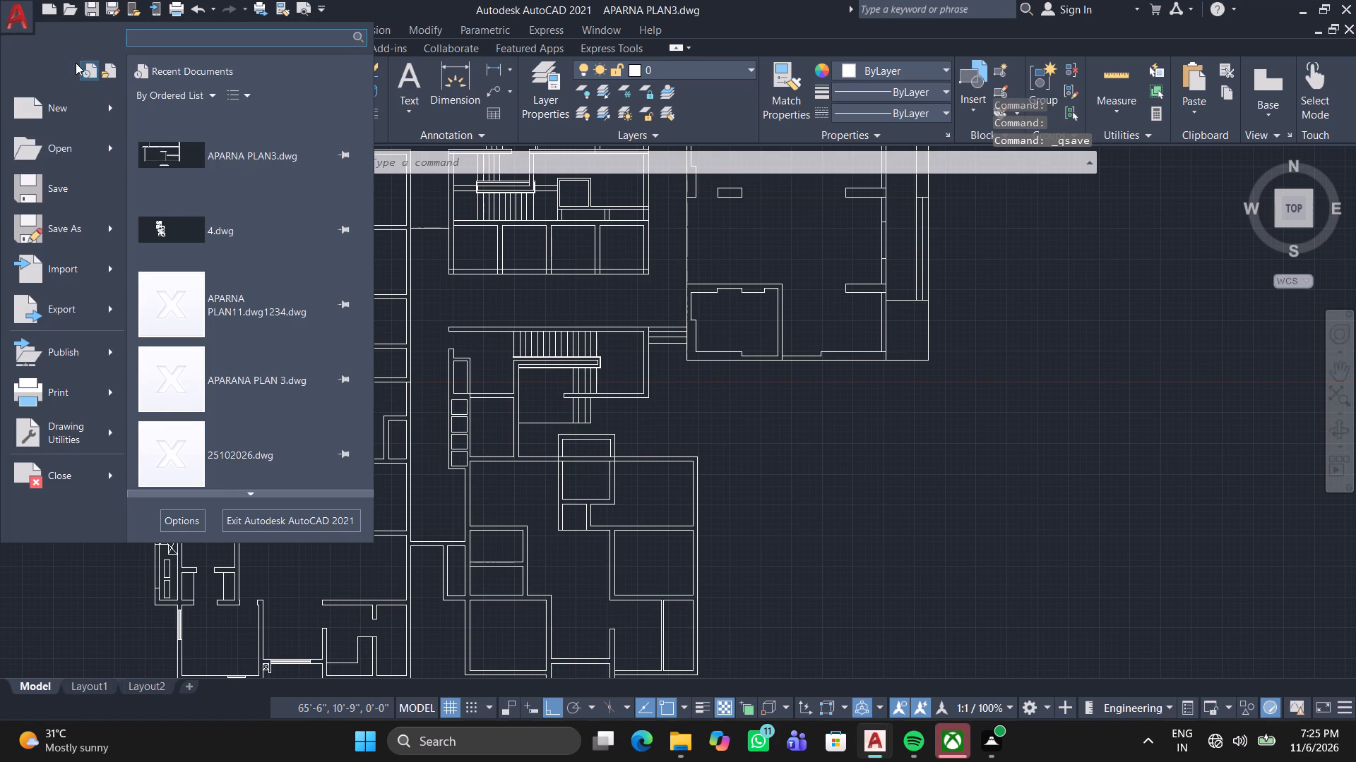
scroll(242, 171, up, 3)
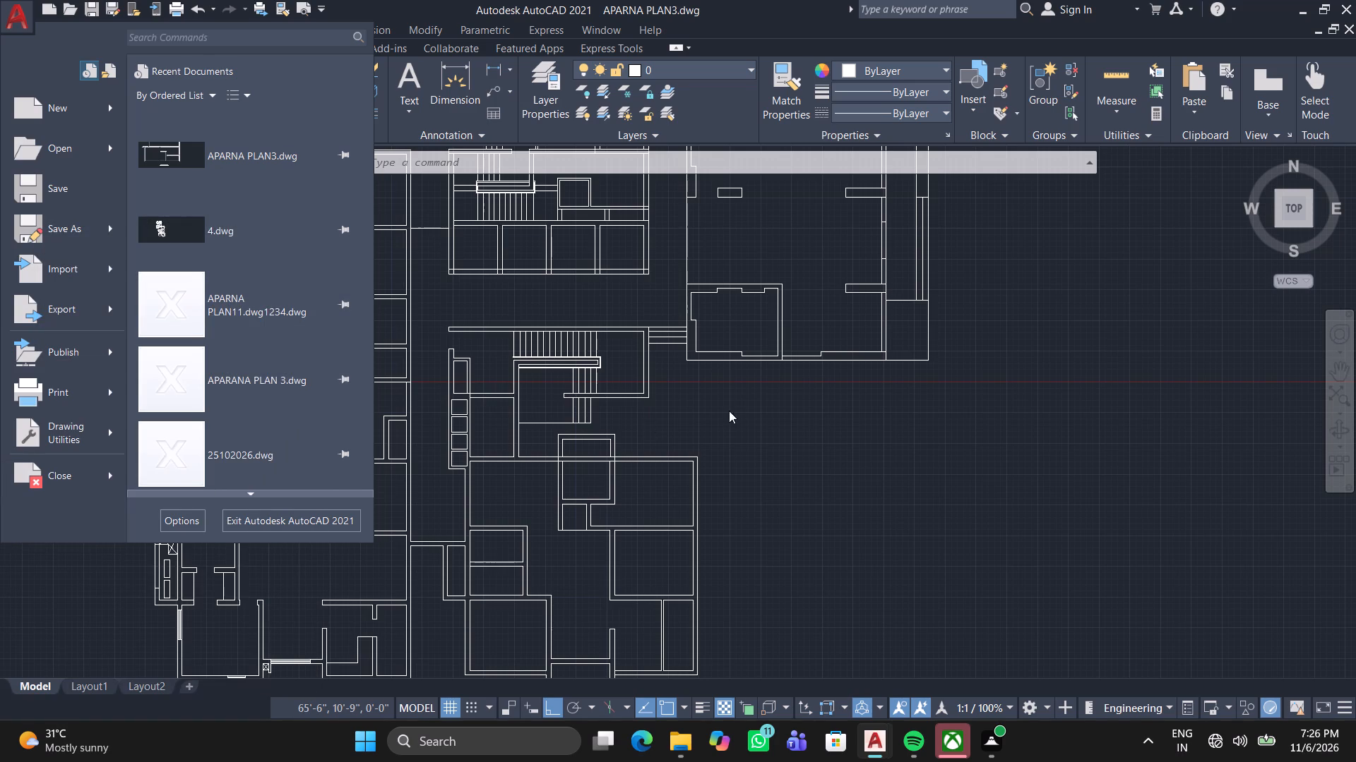
scroll(325, 418, down, 2)
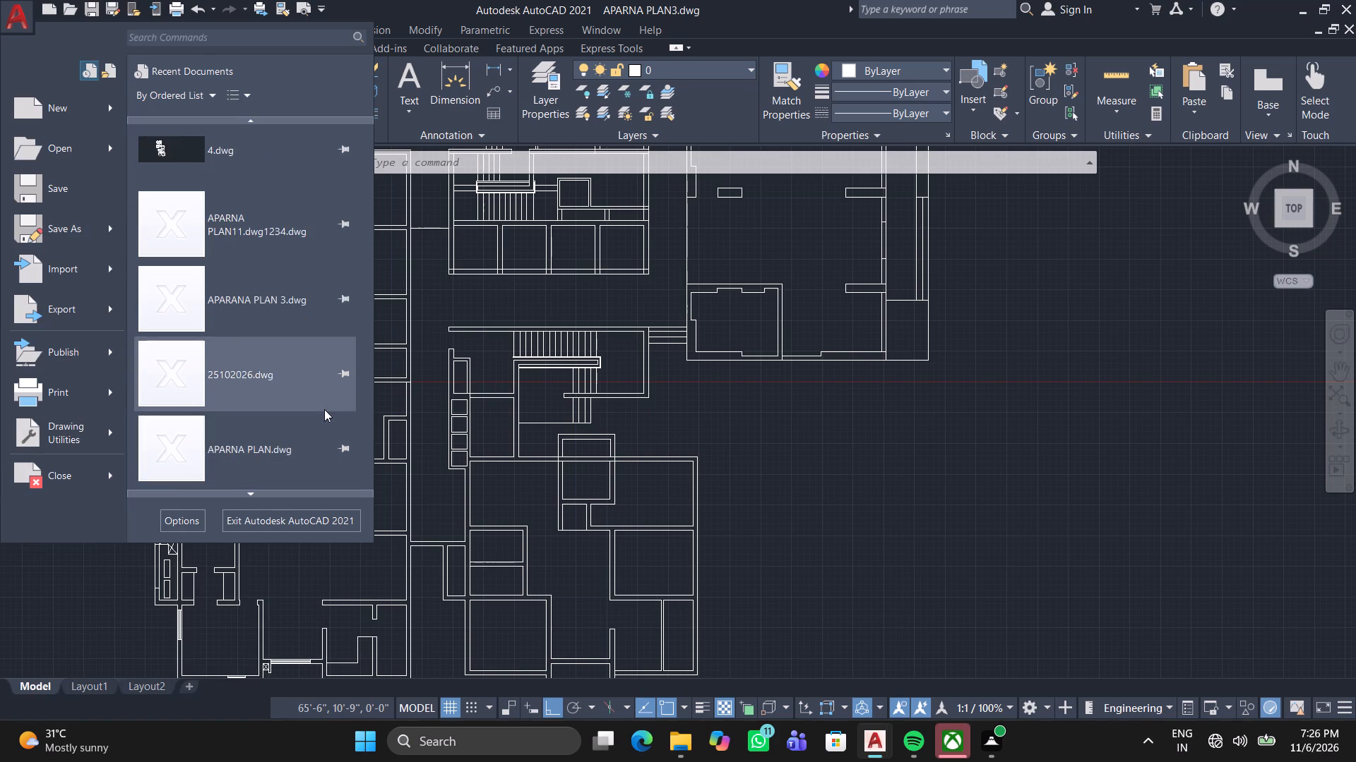
scroll(323, 409, down, 15)
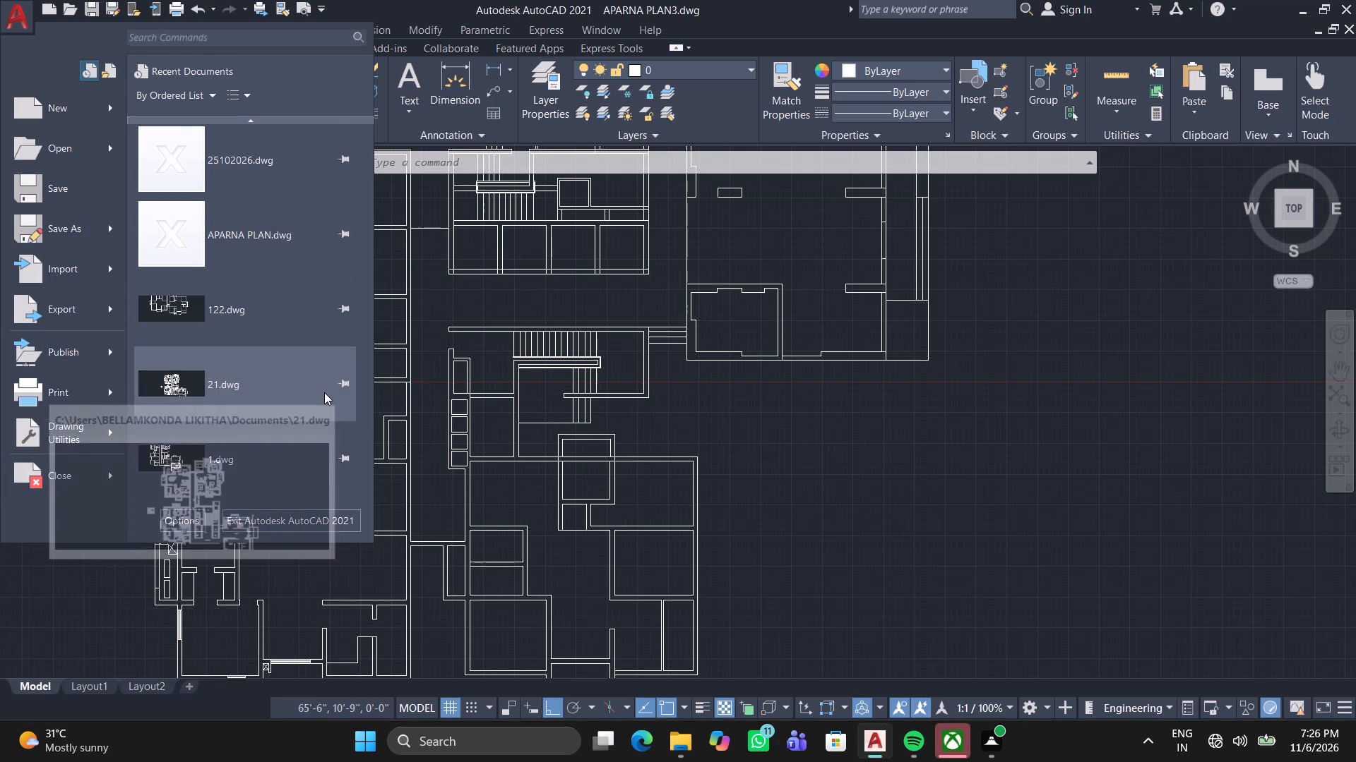
scroll(268, 255, up, 10)
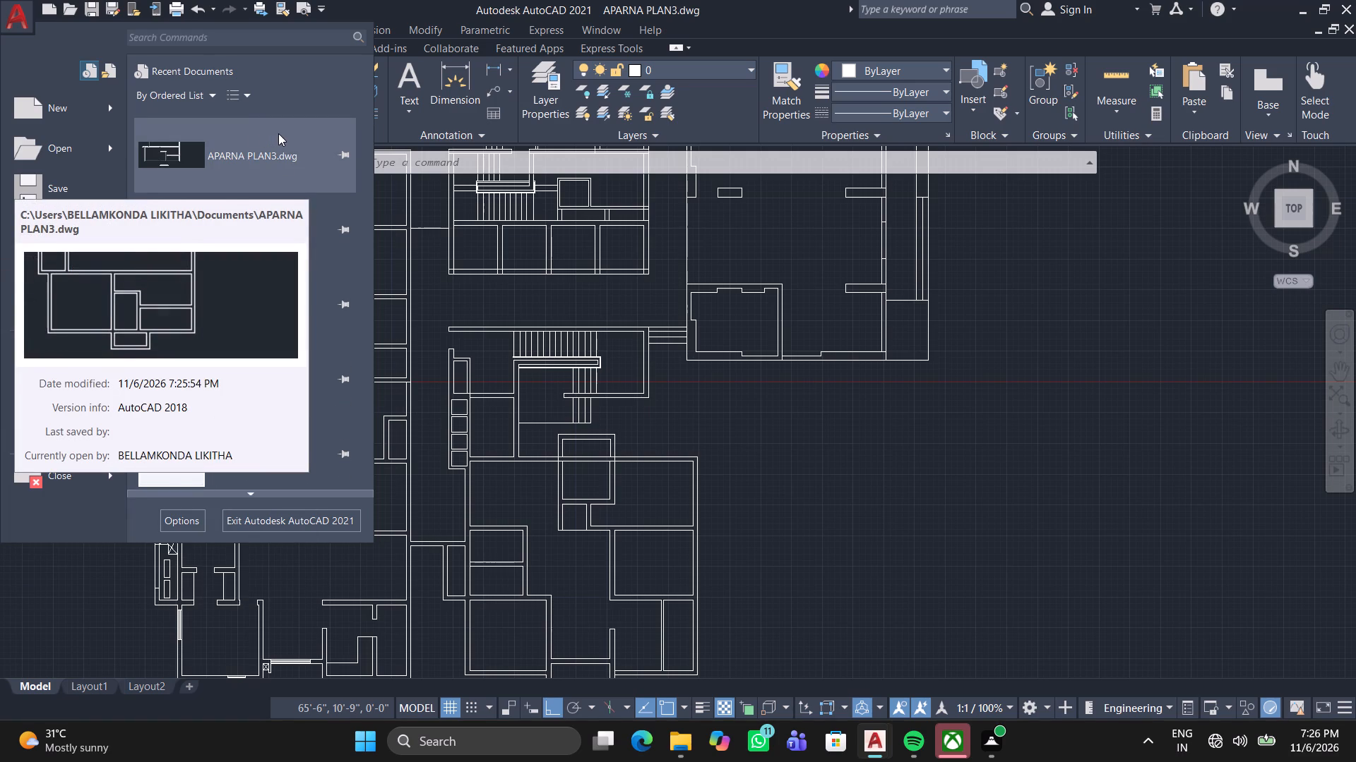
Save a copy of the drawing in Documents under the file name APARNA PLAN333333333.
scroll(1314, 352, down, 1)
middle_drag(1291, 362, 1215, 339)
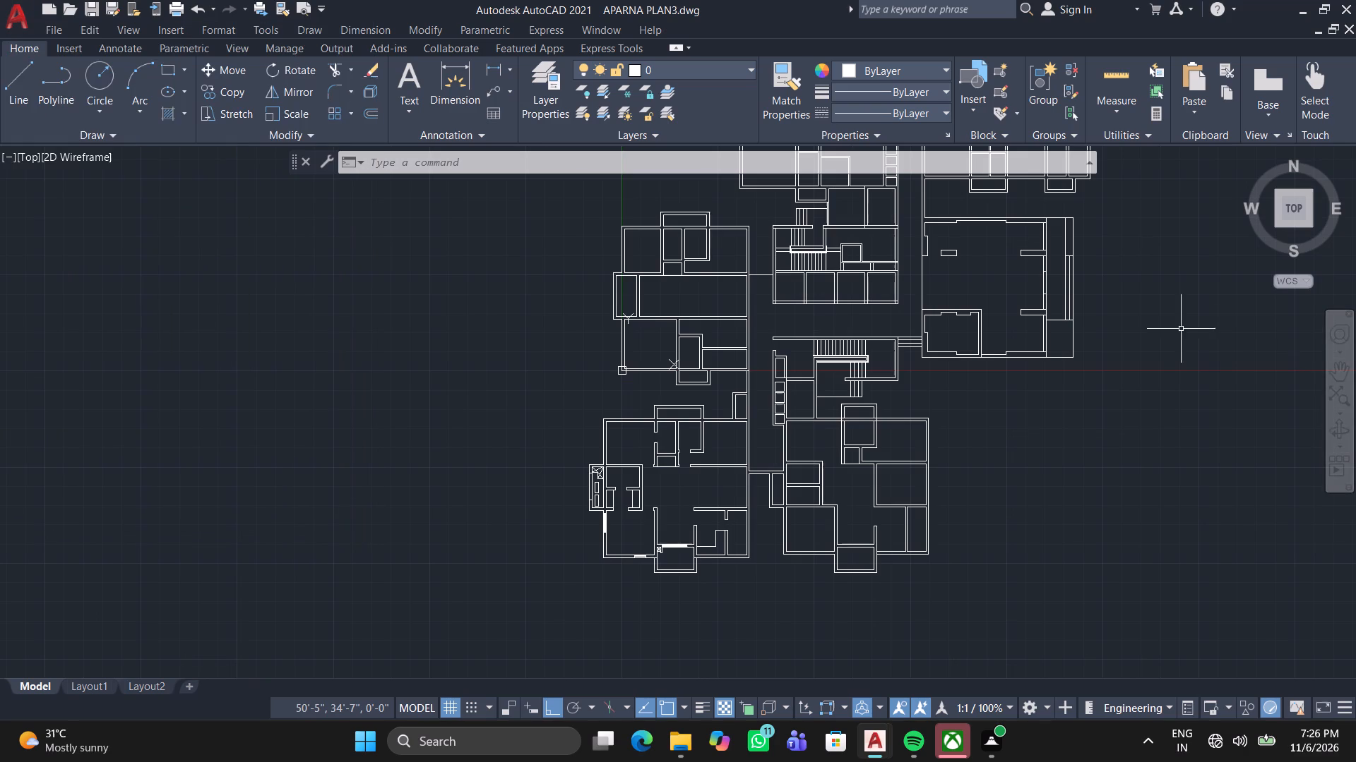
middle_drag(1114, 370, 934, 447)
scroll(930, 418, down, 1)
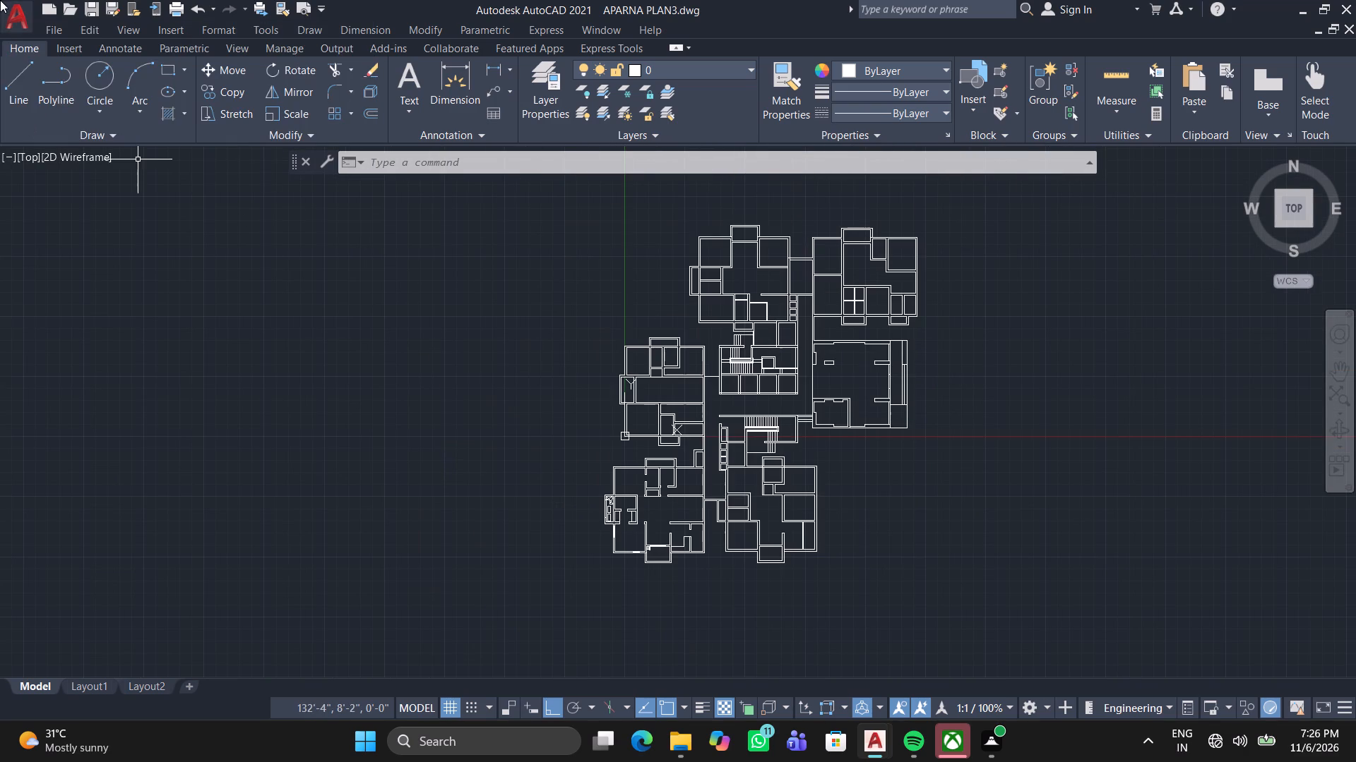
click(23, 18)
click(71, 222)
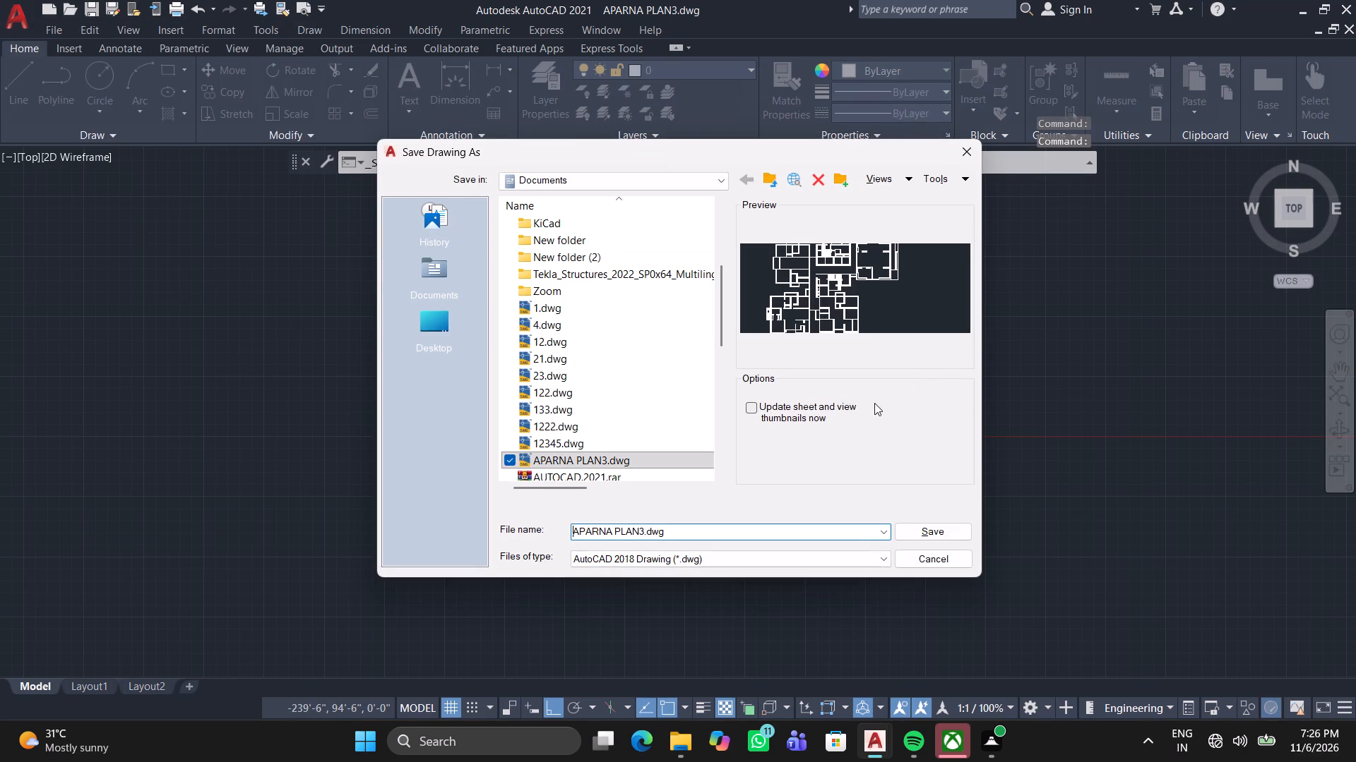
click(676, 532)
key(BackSpace)
key(BackSpace)
key(BackSpace)
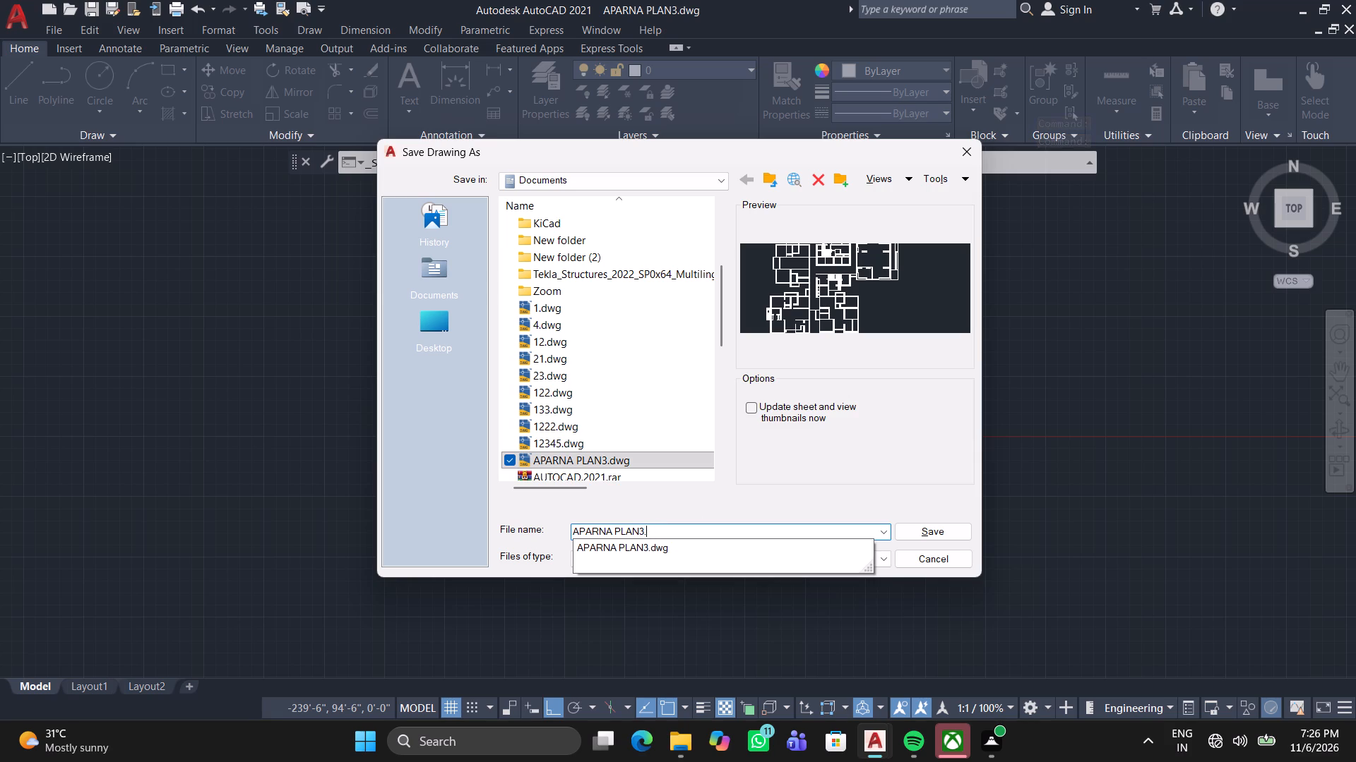
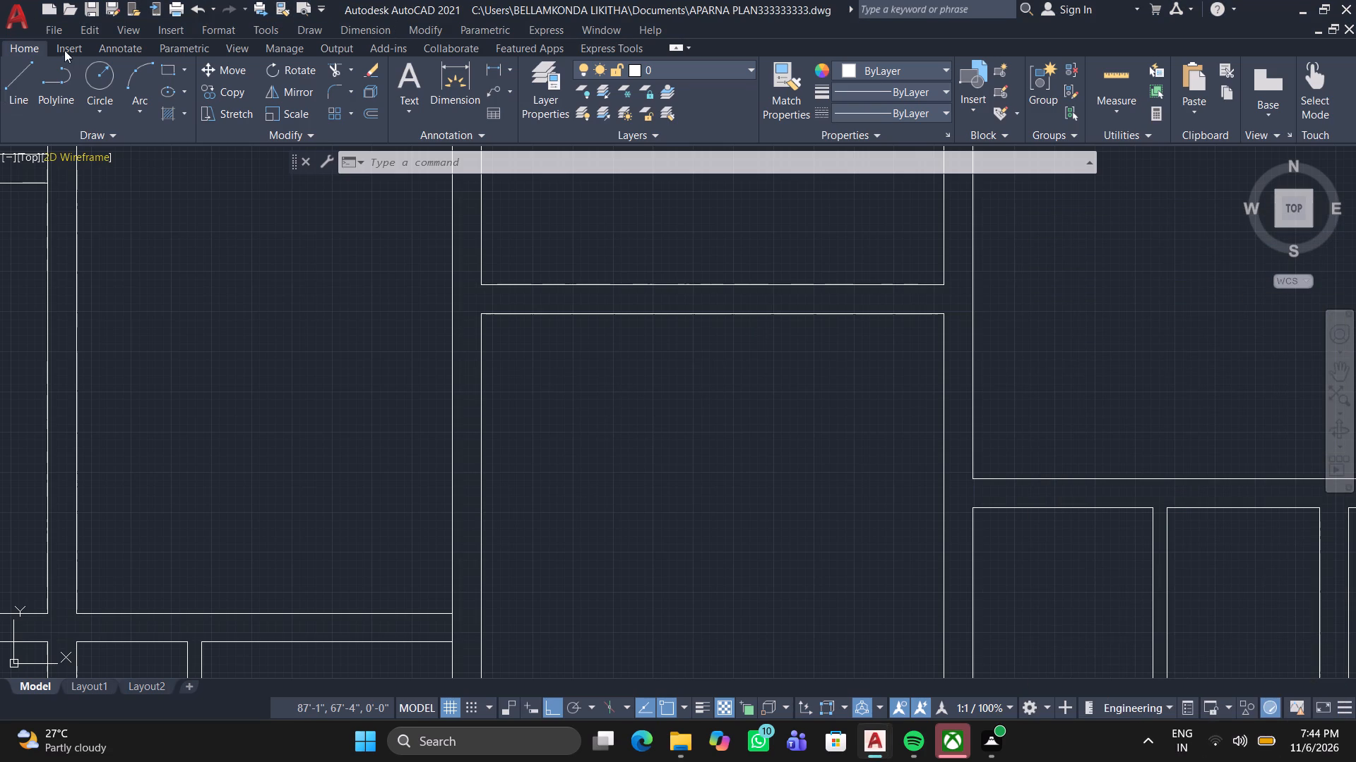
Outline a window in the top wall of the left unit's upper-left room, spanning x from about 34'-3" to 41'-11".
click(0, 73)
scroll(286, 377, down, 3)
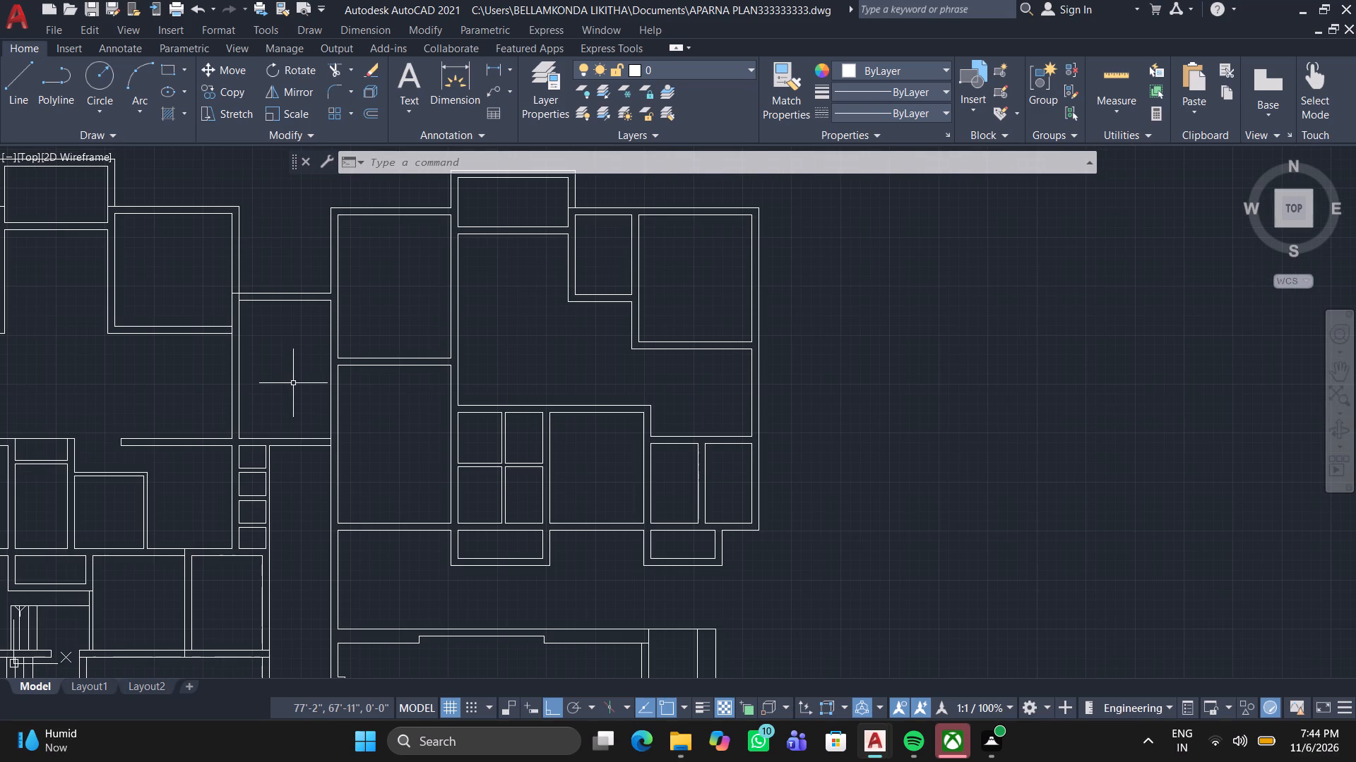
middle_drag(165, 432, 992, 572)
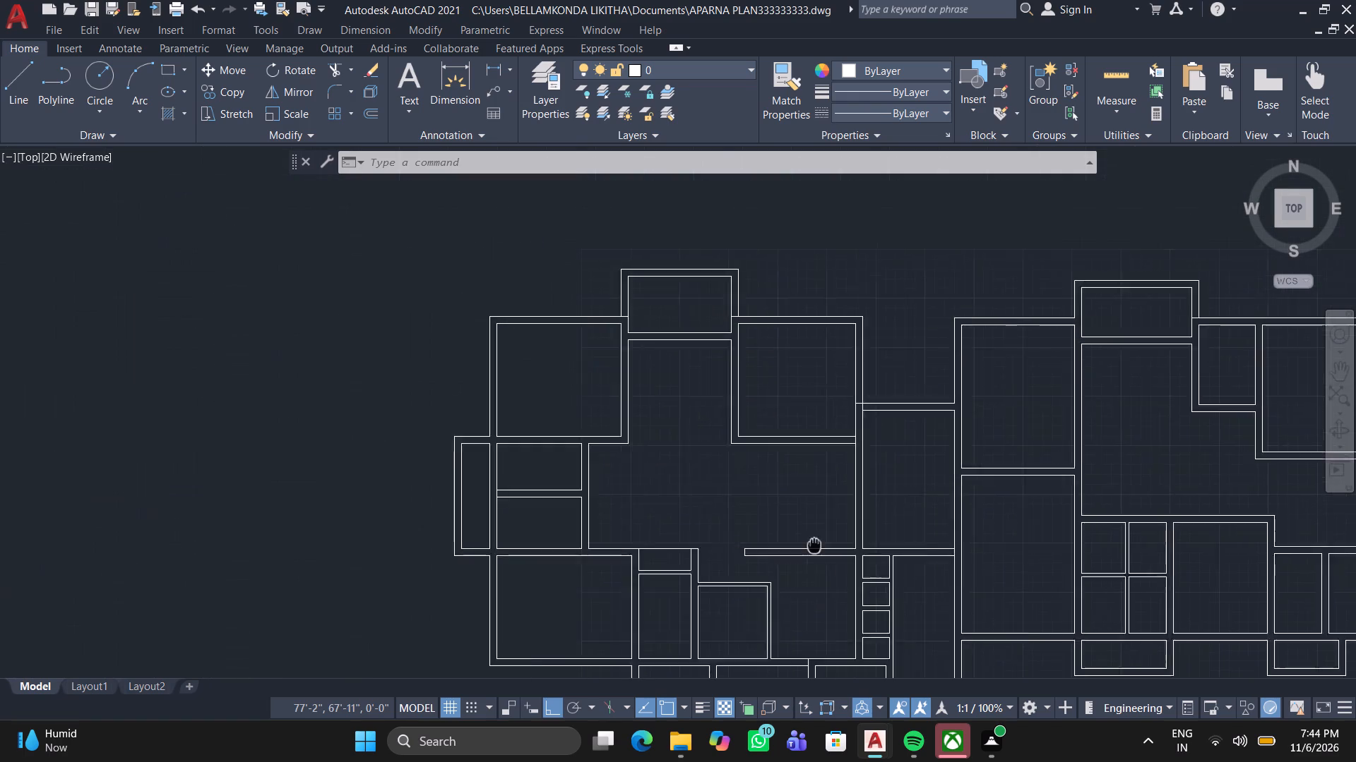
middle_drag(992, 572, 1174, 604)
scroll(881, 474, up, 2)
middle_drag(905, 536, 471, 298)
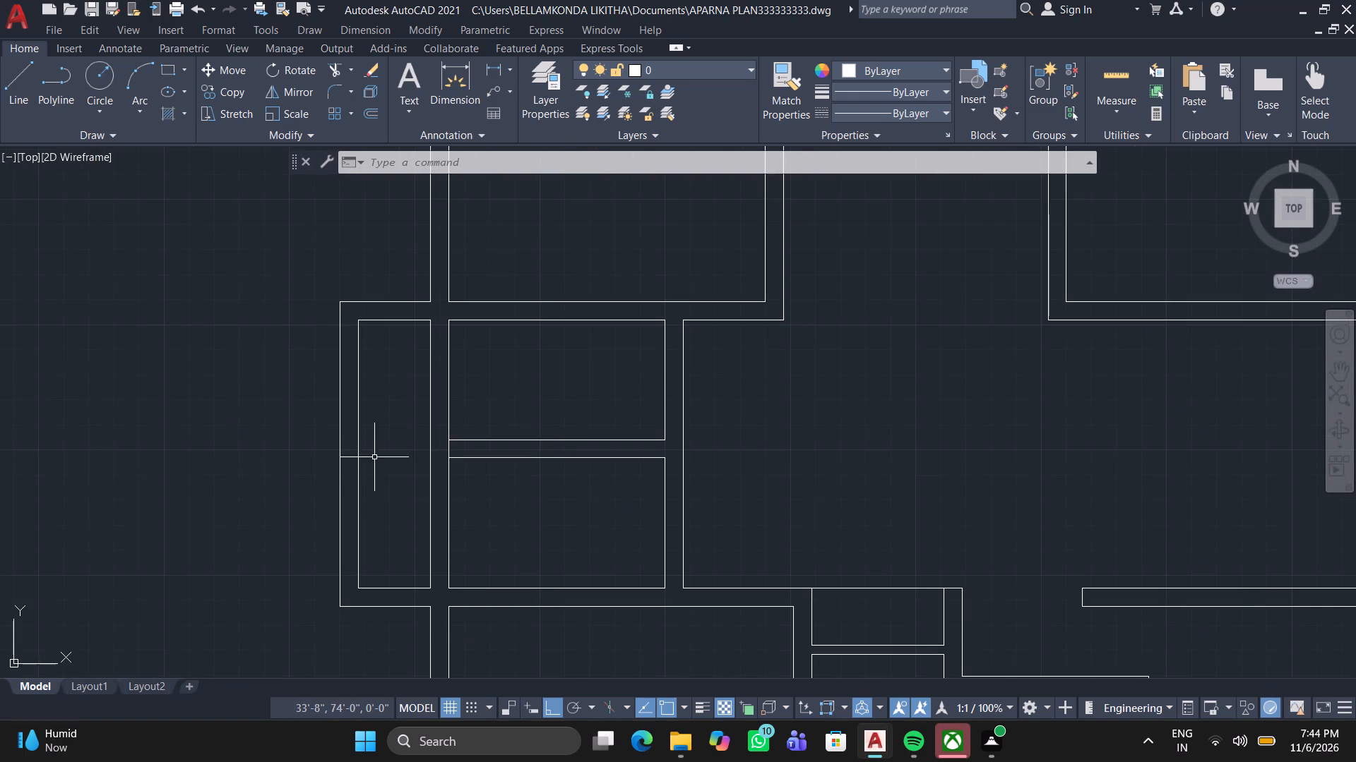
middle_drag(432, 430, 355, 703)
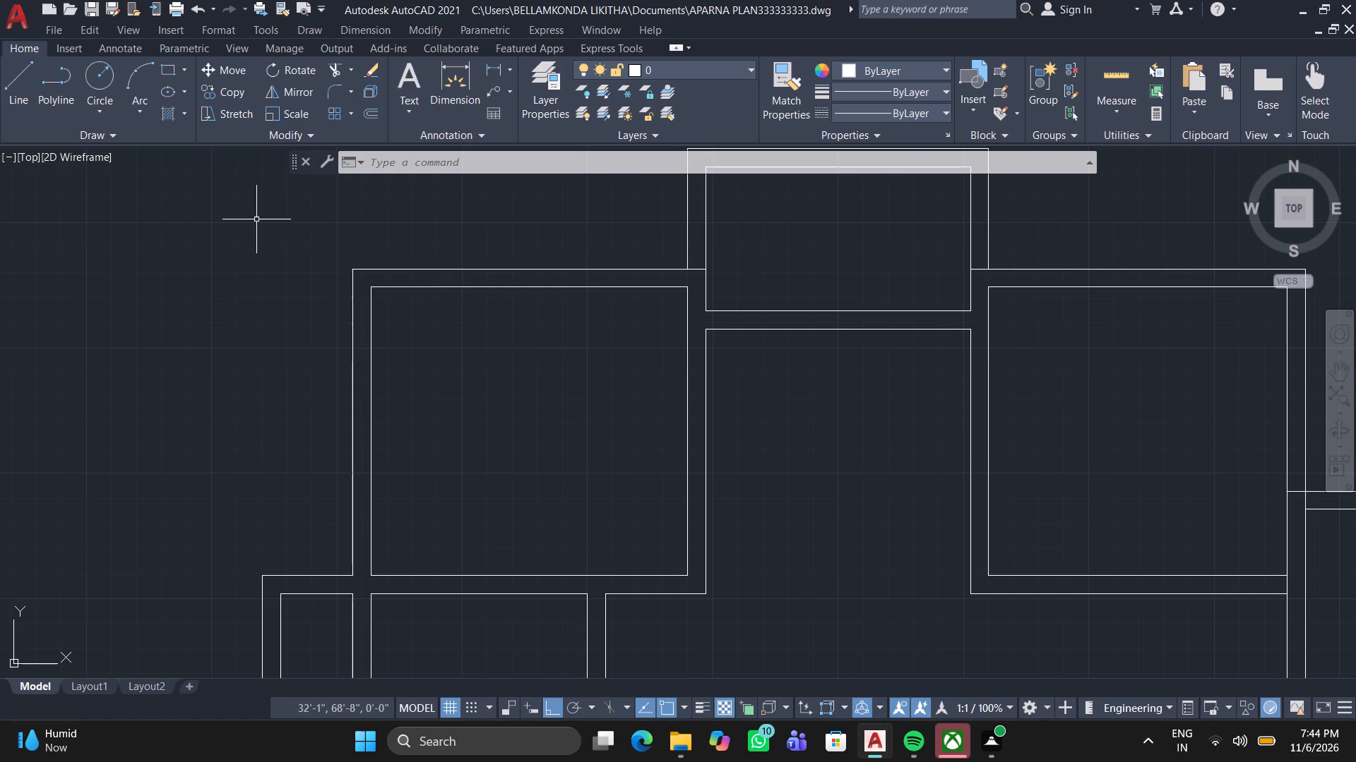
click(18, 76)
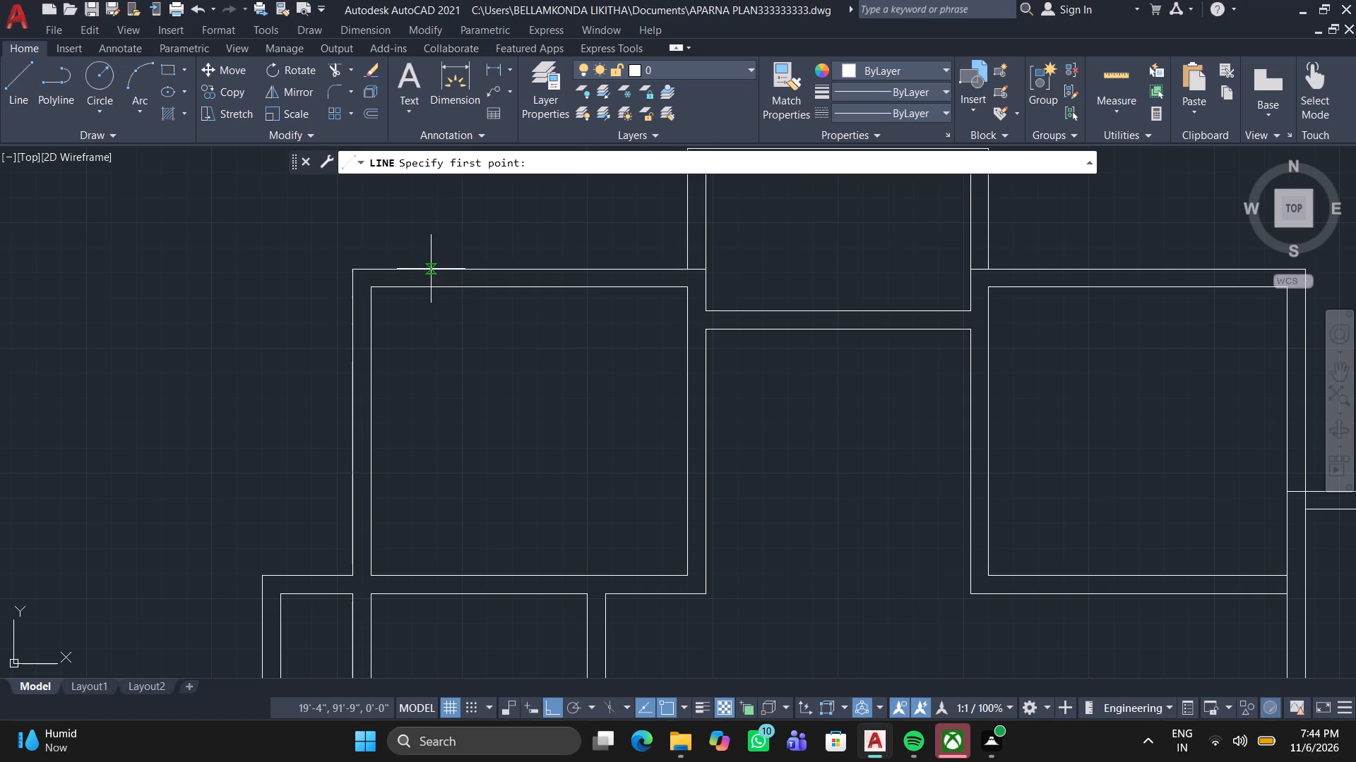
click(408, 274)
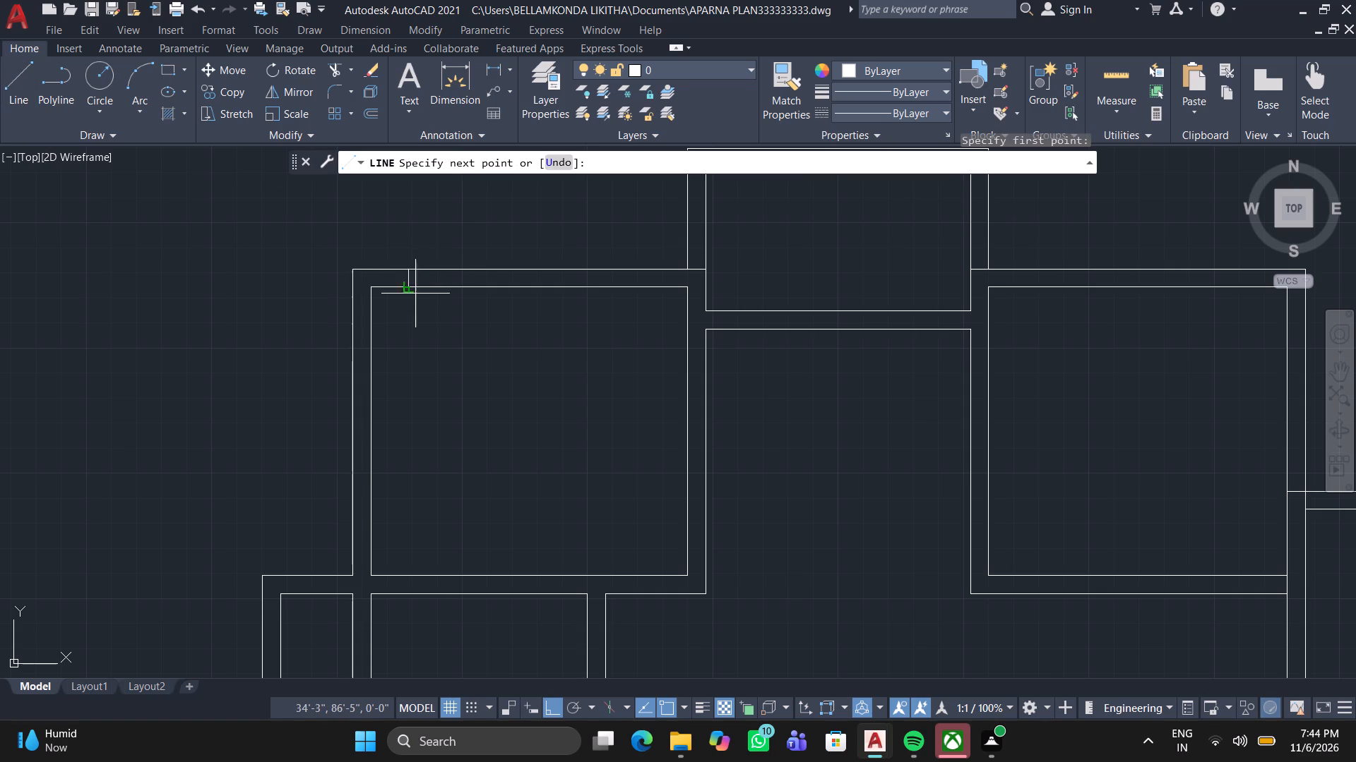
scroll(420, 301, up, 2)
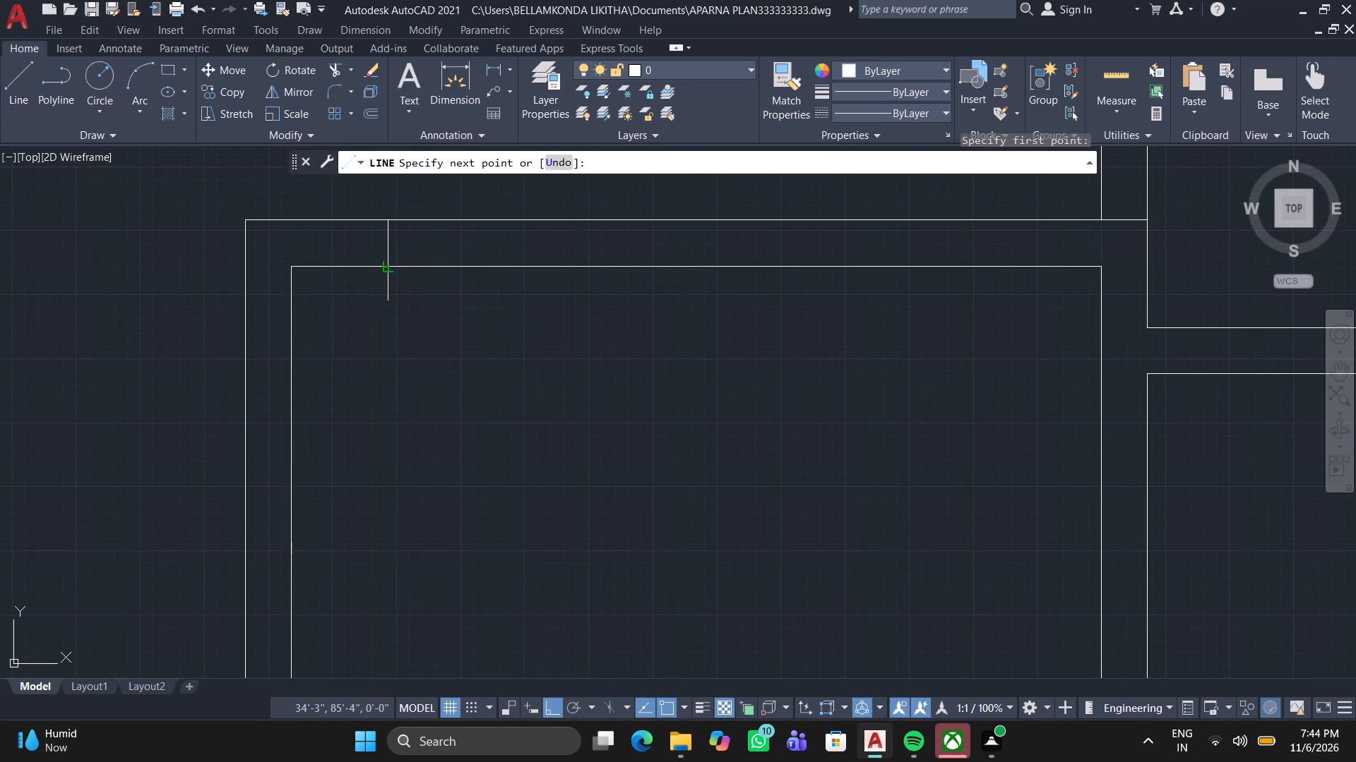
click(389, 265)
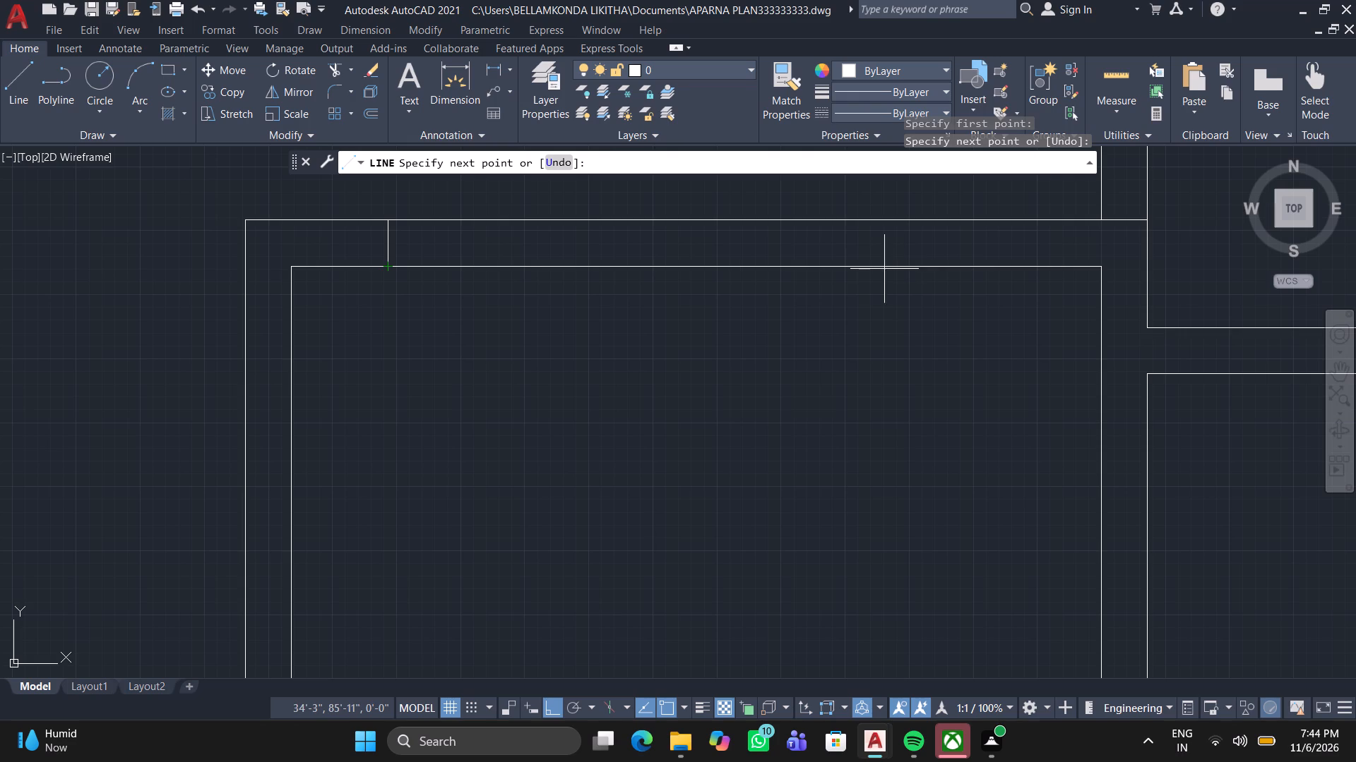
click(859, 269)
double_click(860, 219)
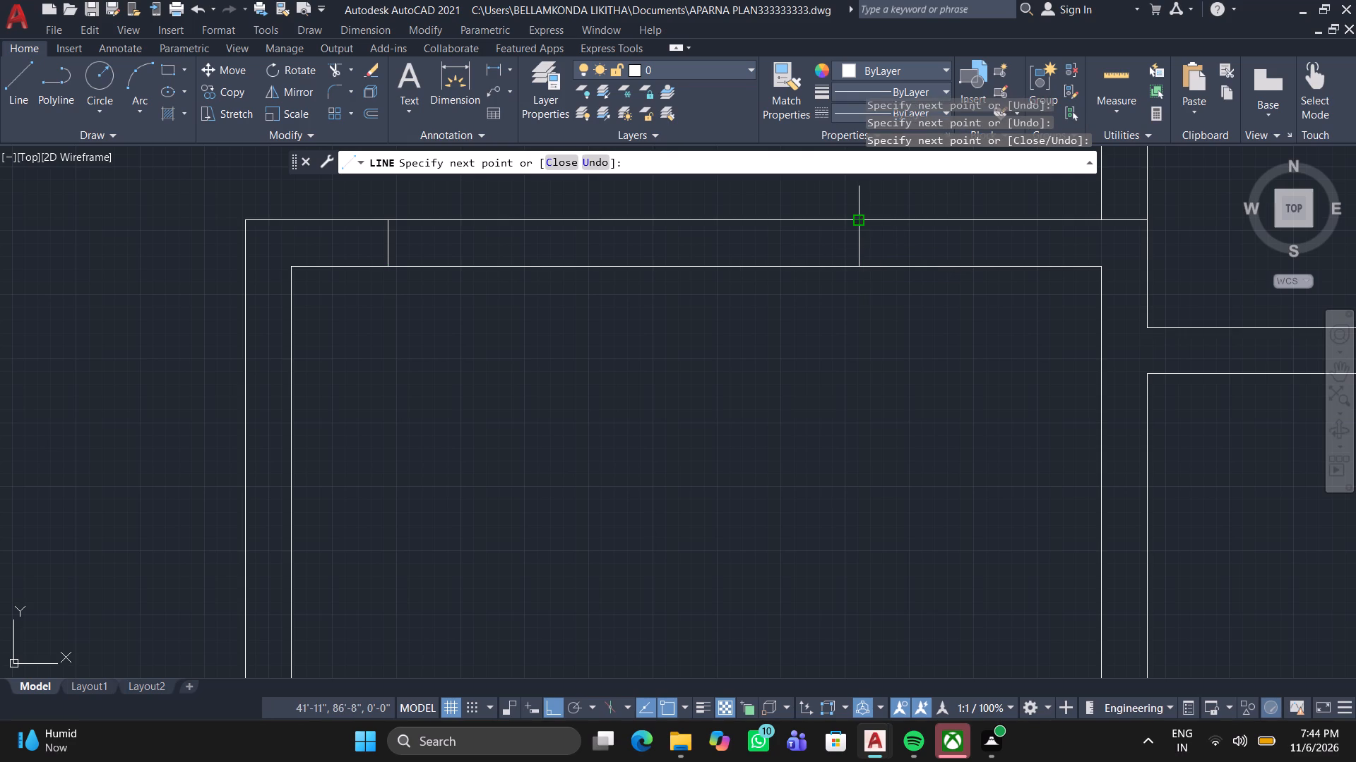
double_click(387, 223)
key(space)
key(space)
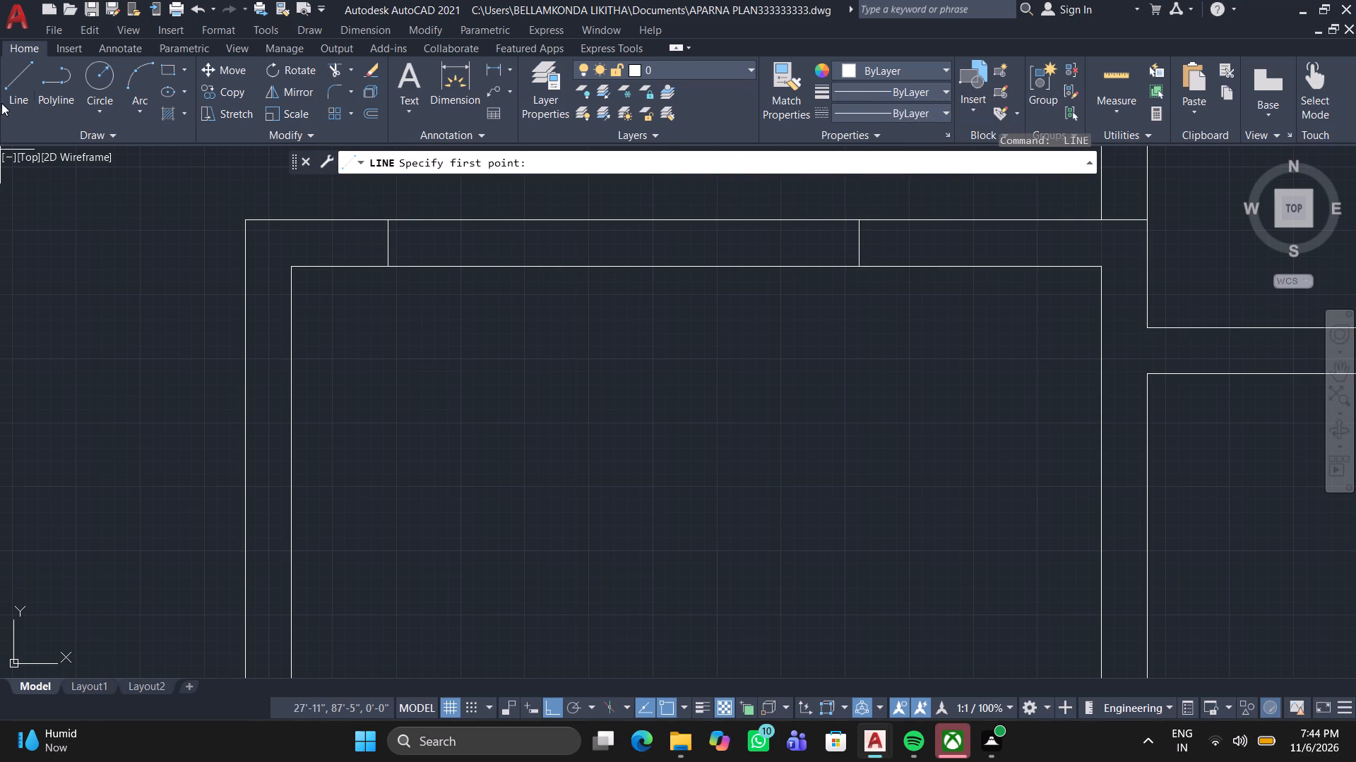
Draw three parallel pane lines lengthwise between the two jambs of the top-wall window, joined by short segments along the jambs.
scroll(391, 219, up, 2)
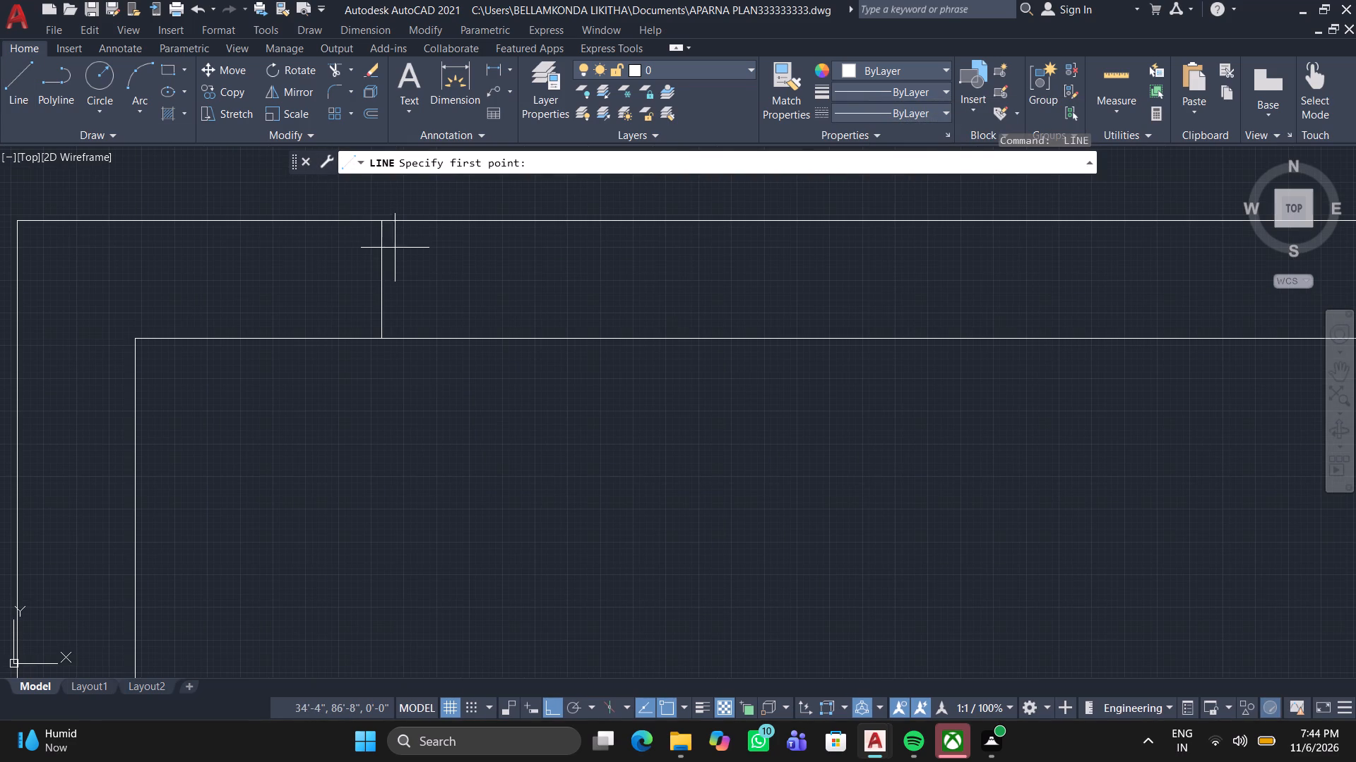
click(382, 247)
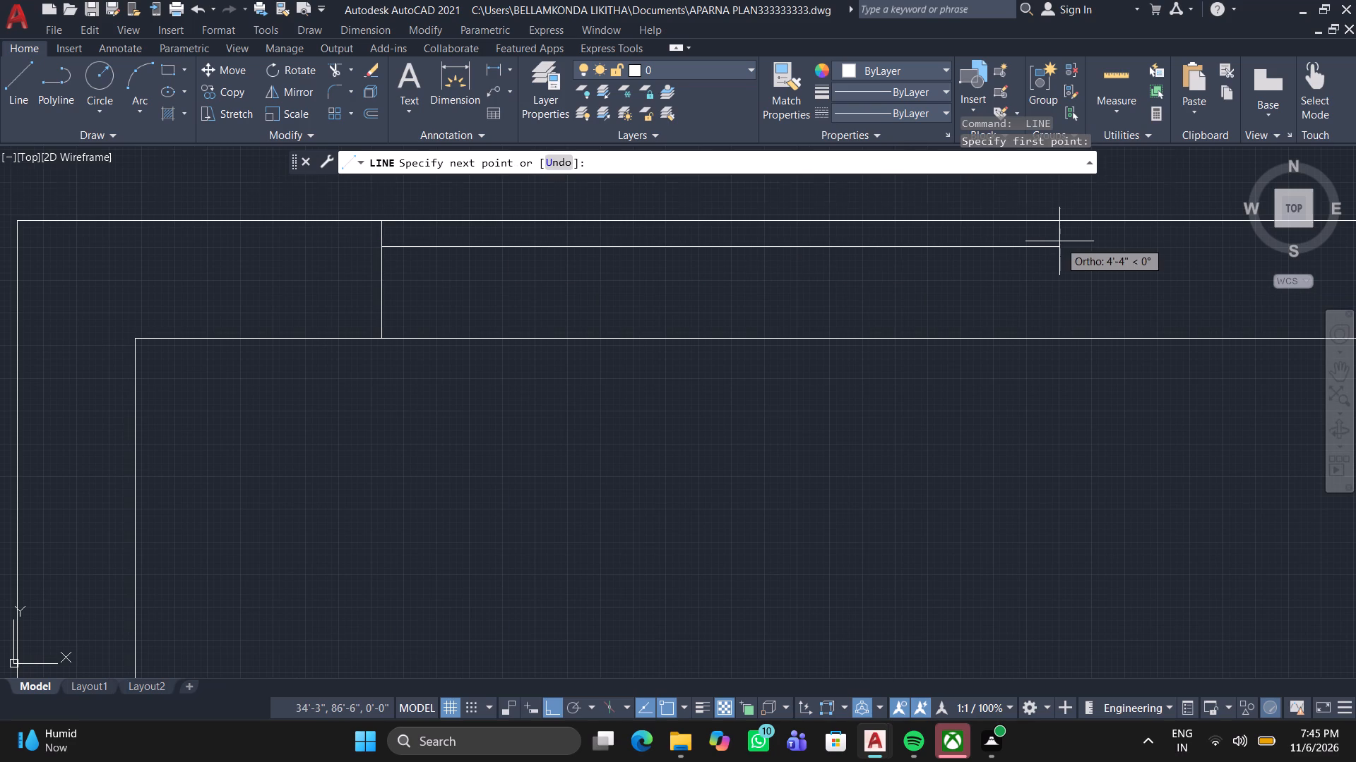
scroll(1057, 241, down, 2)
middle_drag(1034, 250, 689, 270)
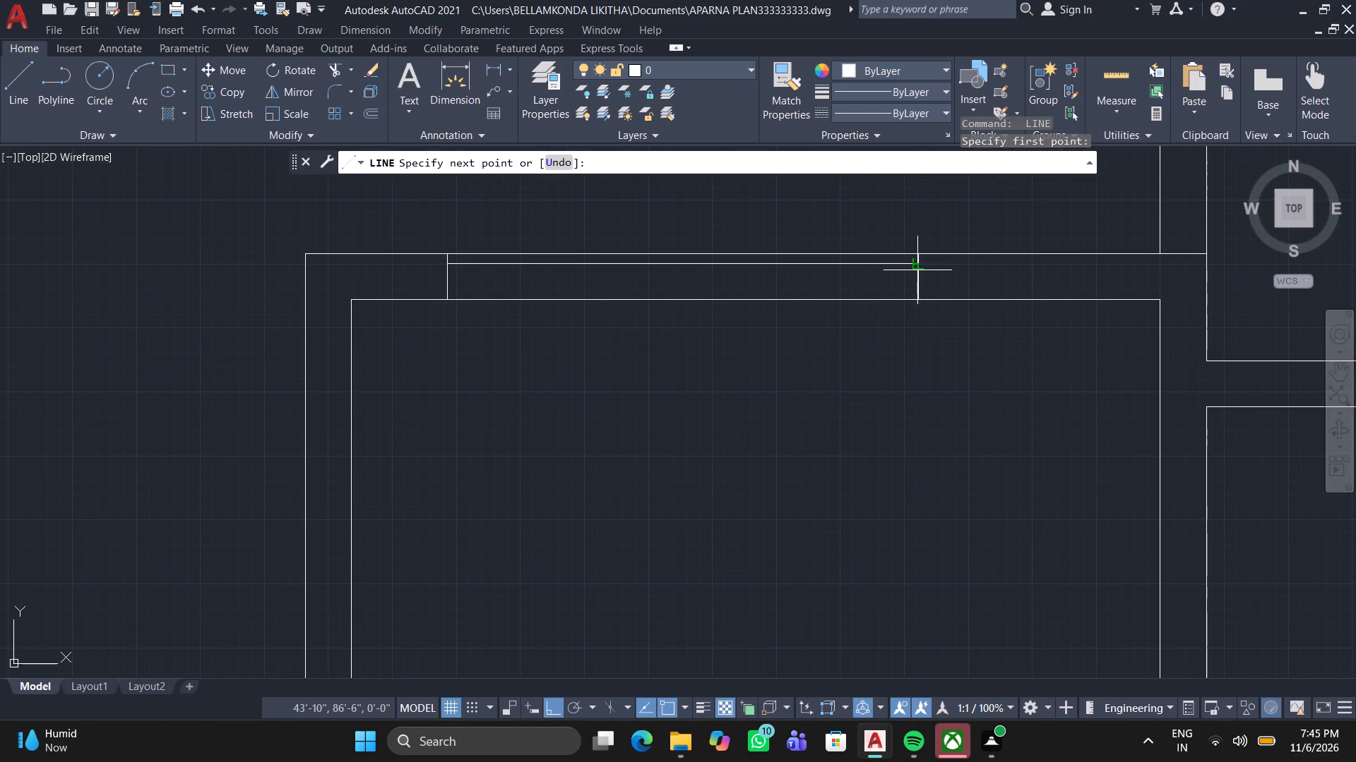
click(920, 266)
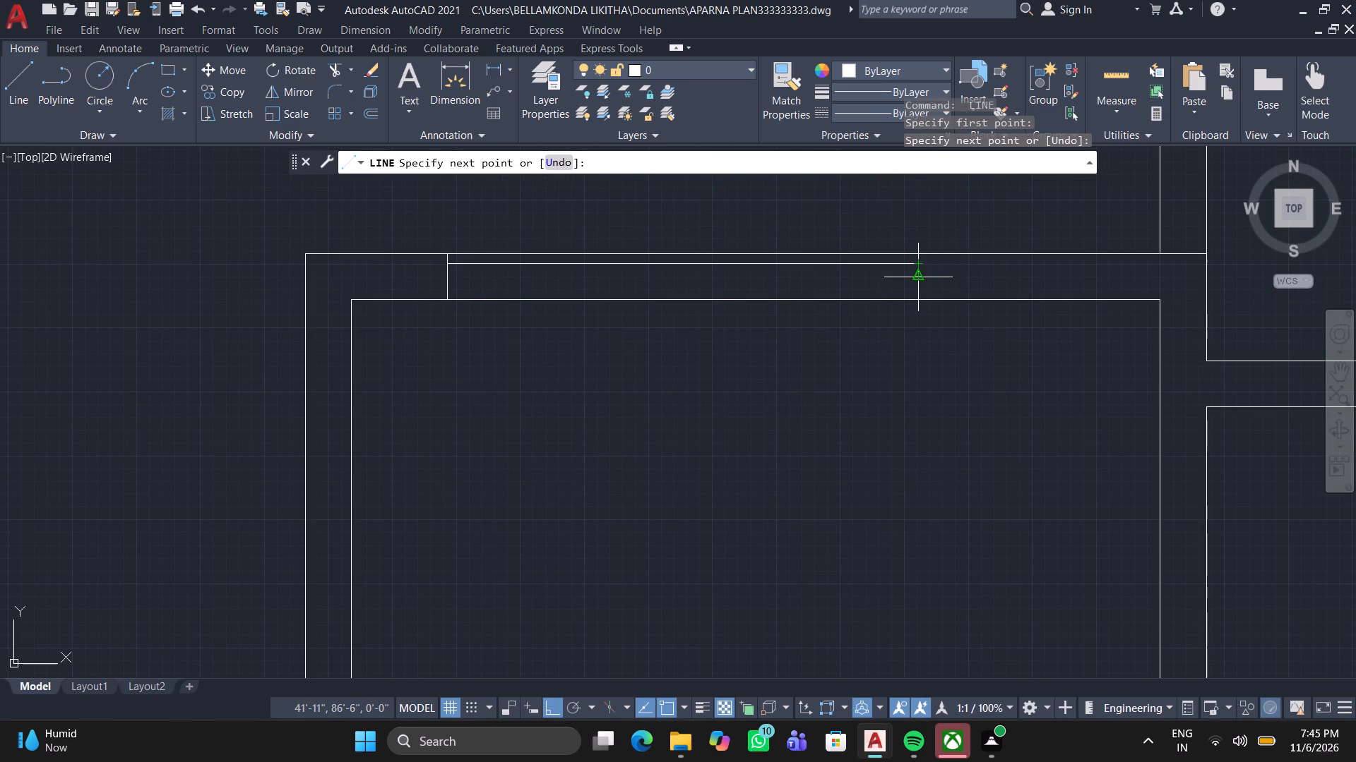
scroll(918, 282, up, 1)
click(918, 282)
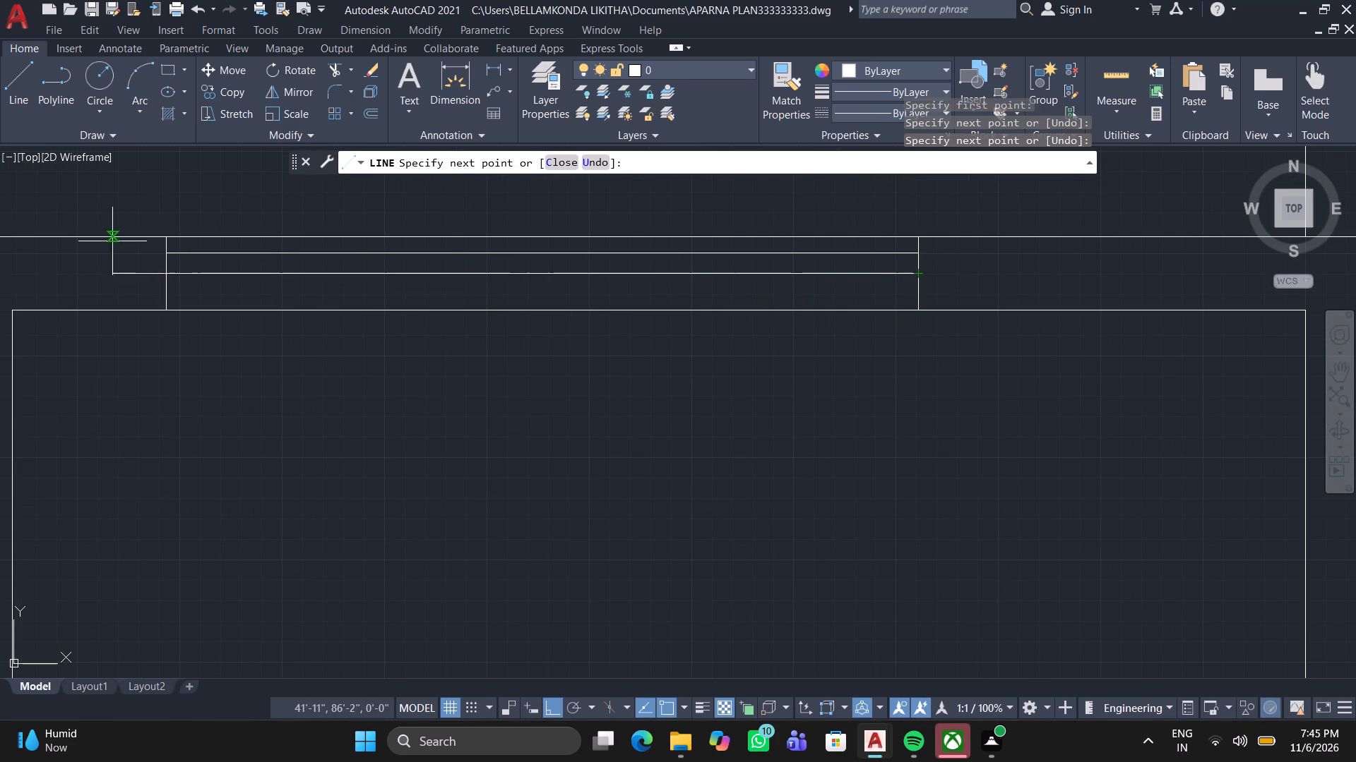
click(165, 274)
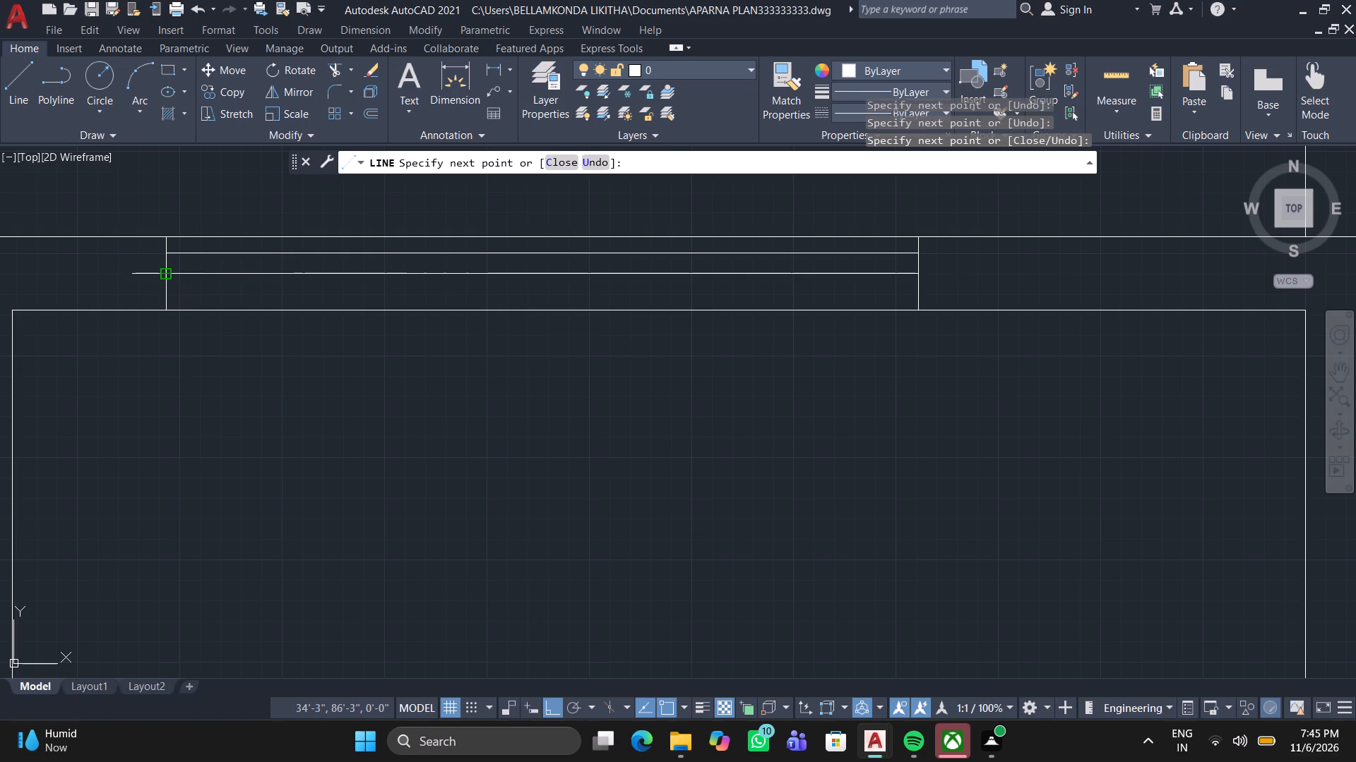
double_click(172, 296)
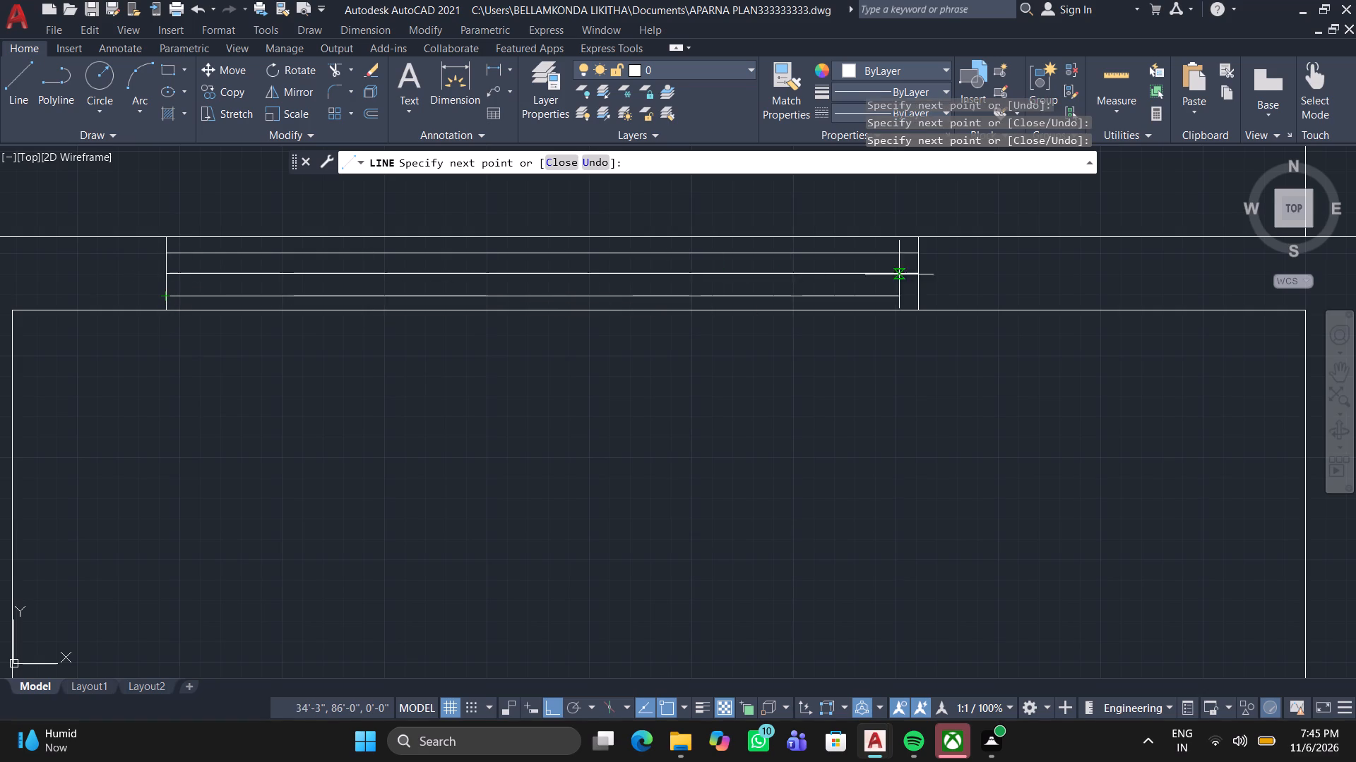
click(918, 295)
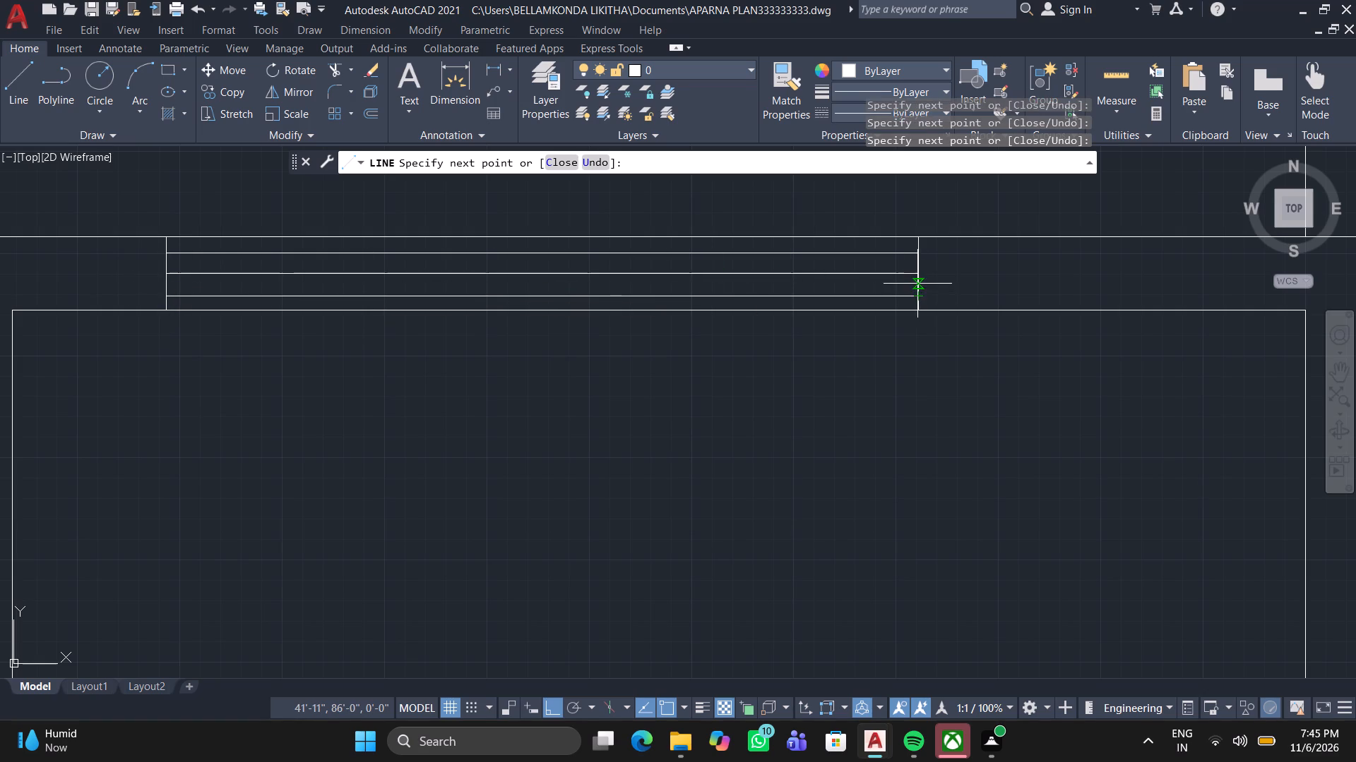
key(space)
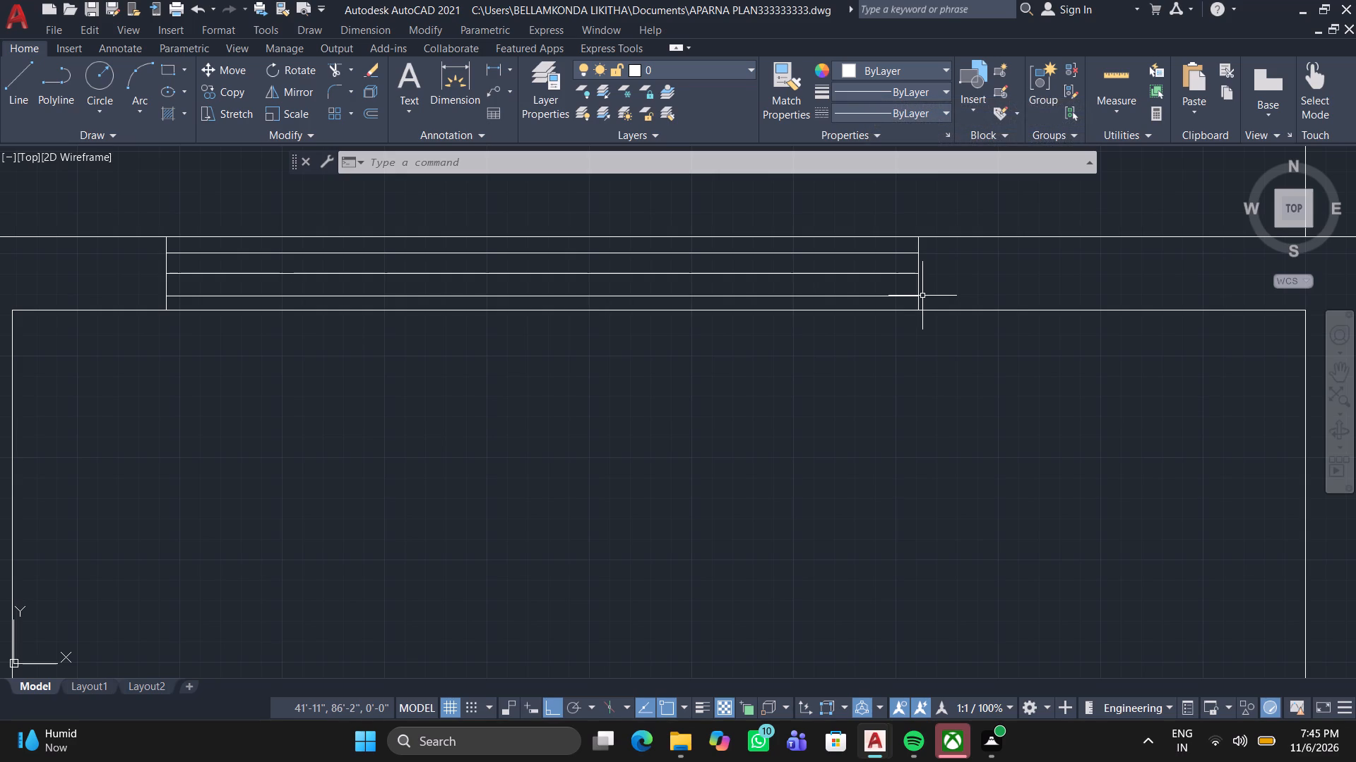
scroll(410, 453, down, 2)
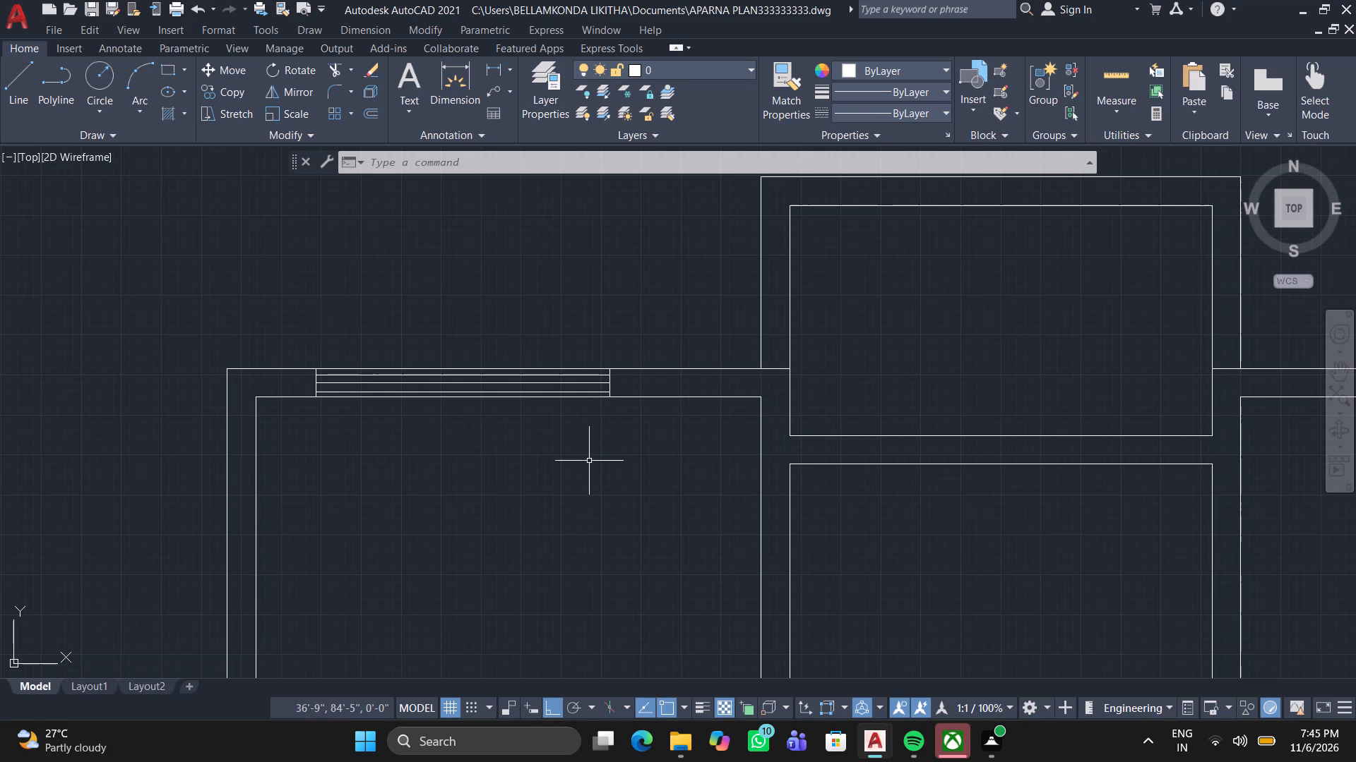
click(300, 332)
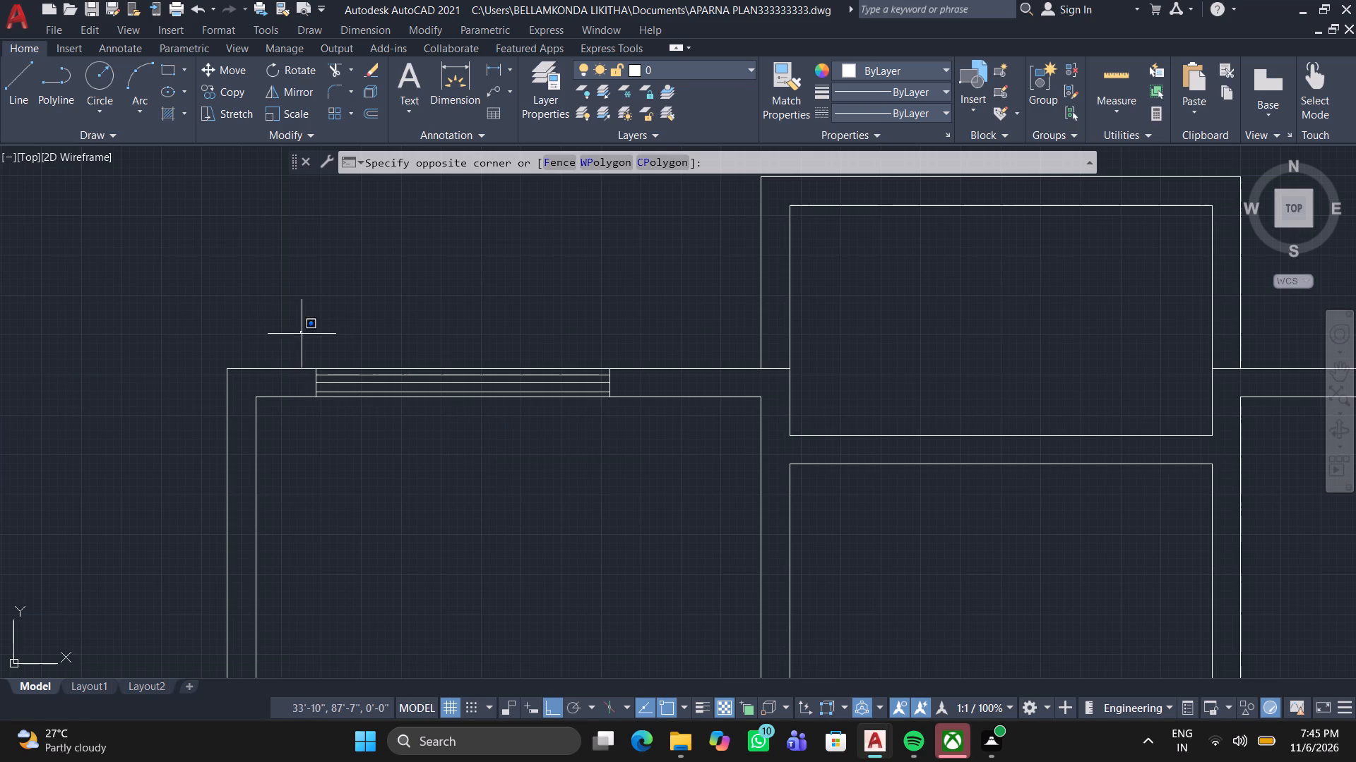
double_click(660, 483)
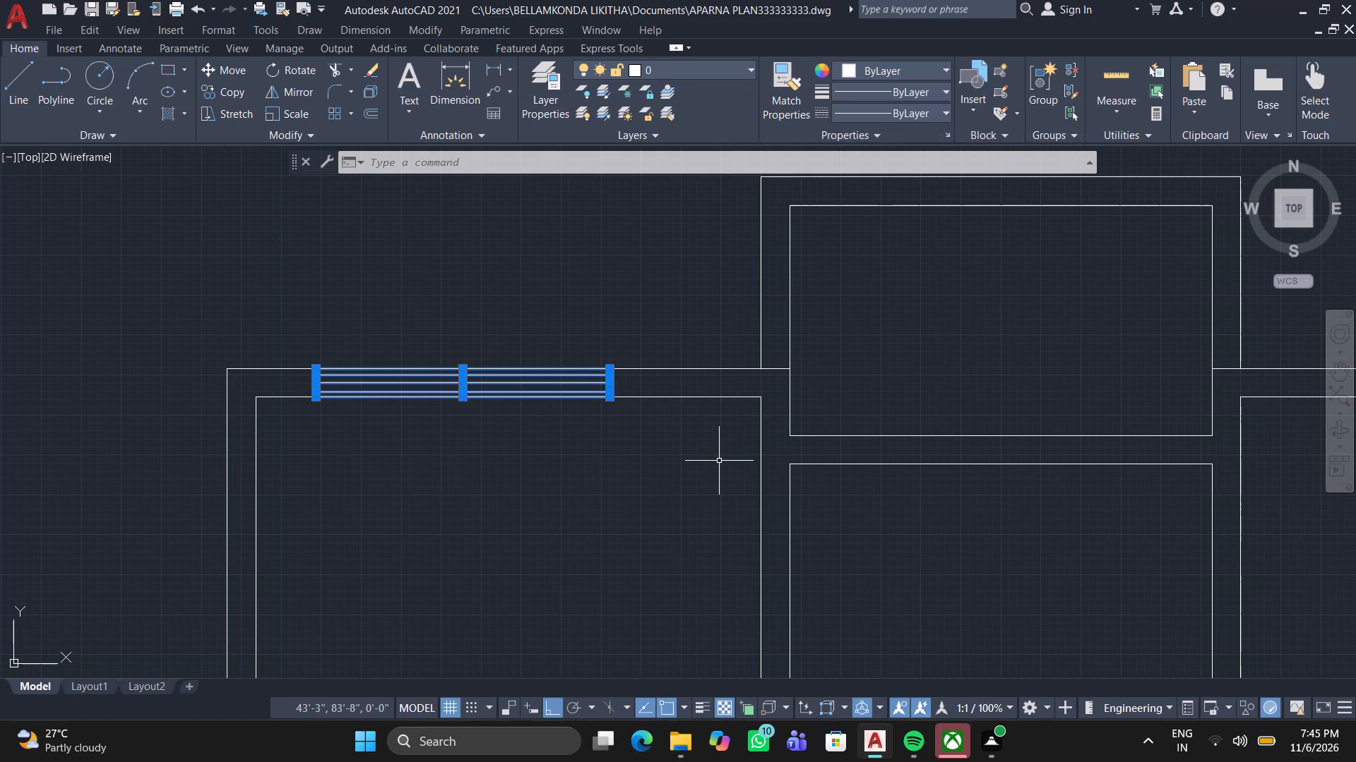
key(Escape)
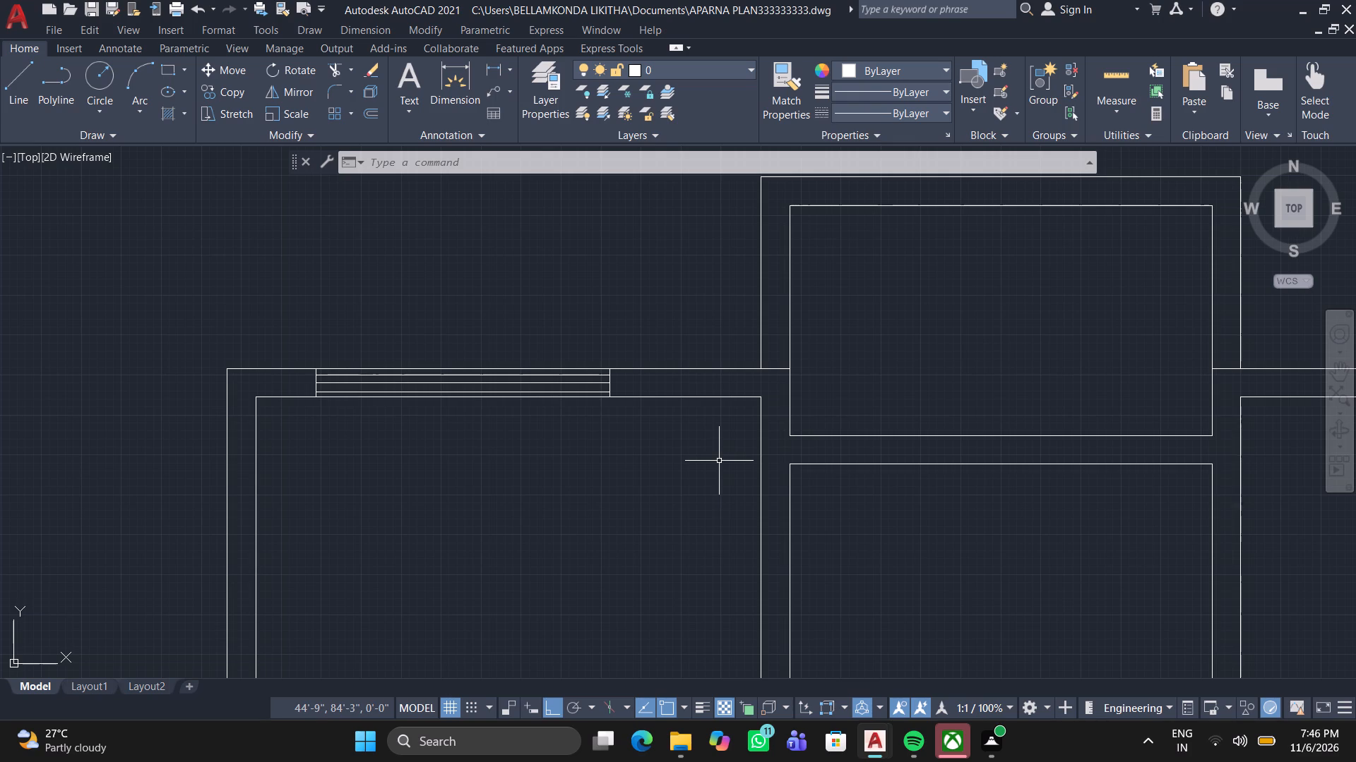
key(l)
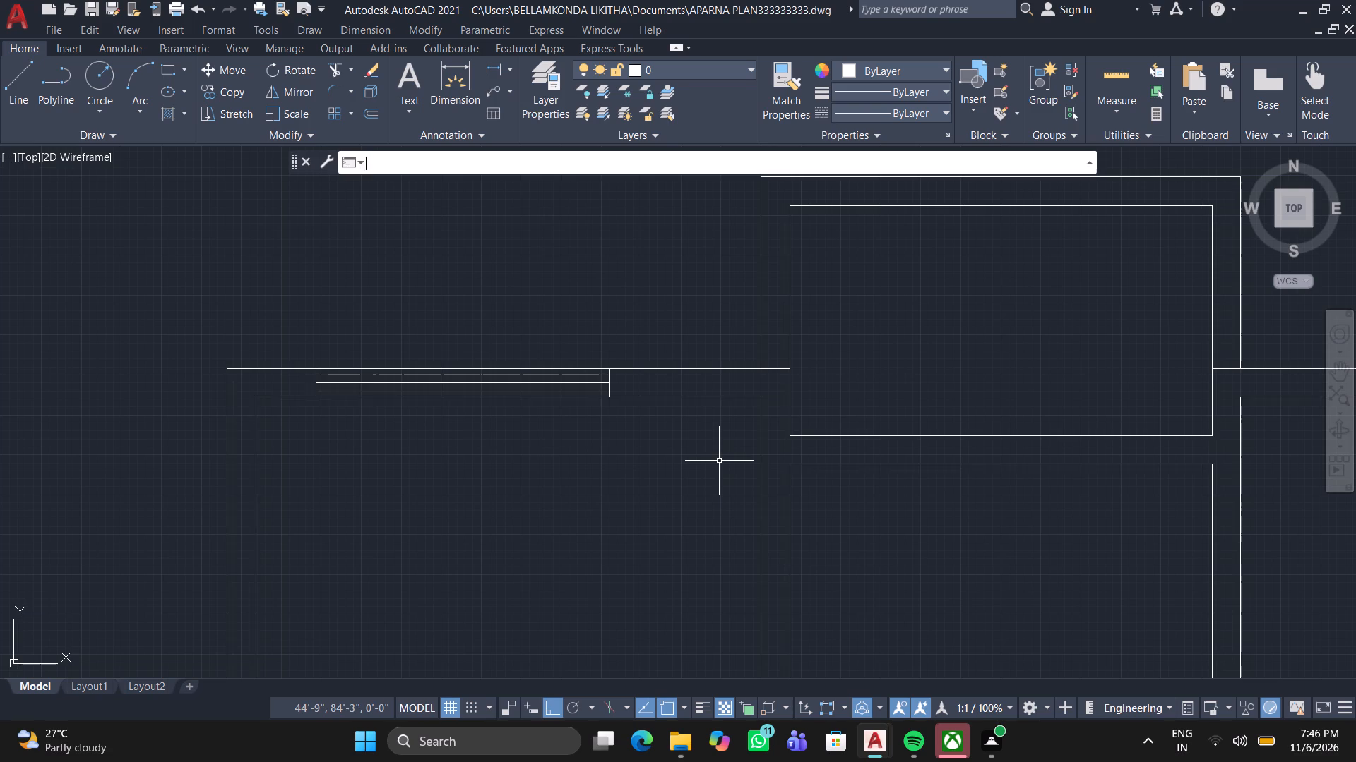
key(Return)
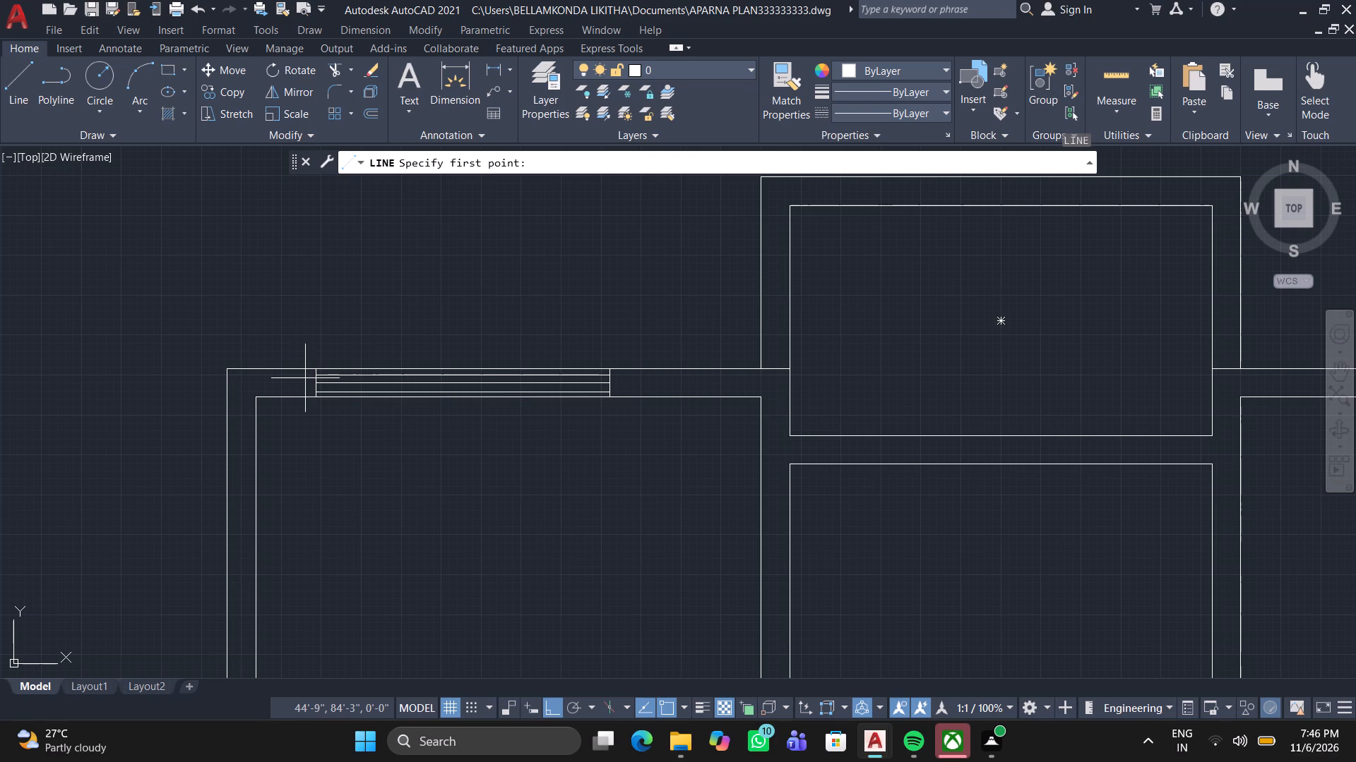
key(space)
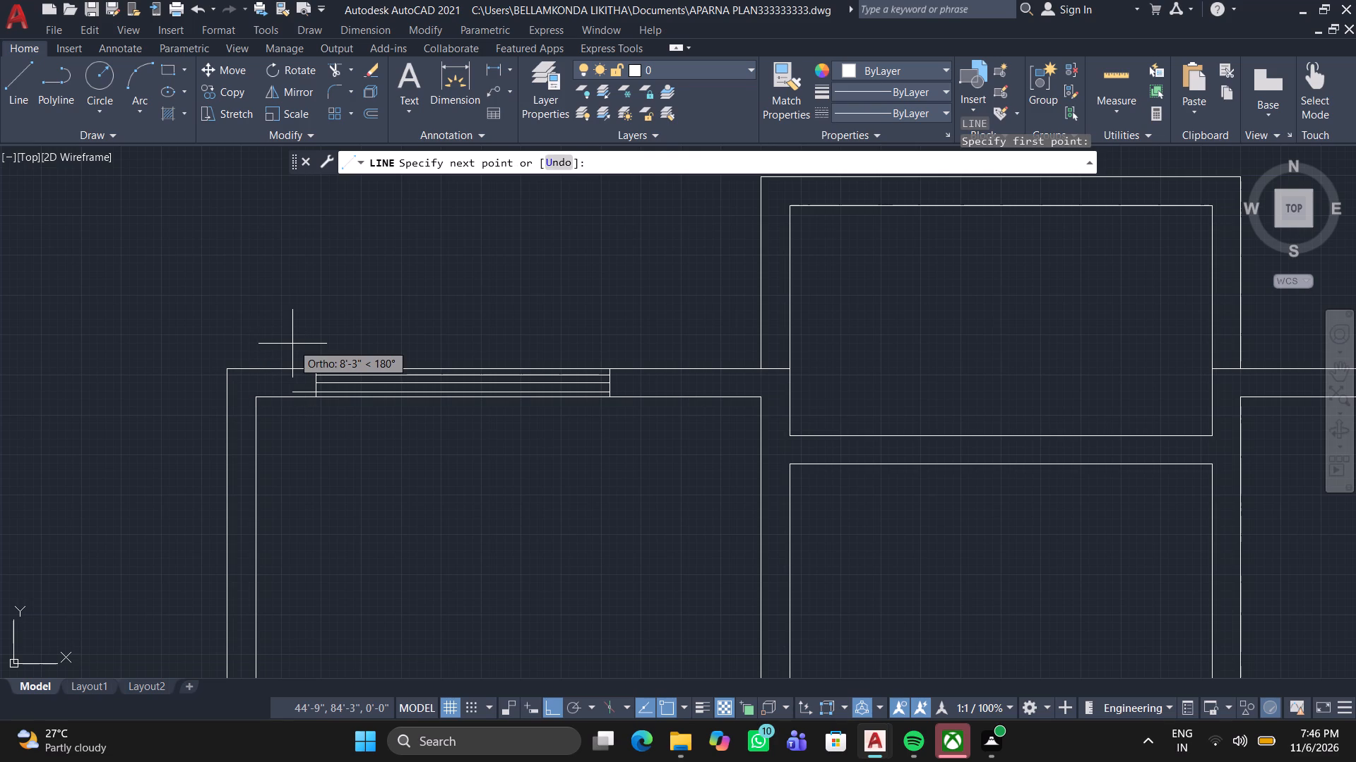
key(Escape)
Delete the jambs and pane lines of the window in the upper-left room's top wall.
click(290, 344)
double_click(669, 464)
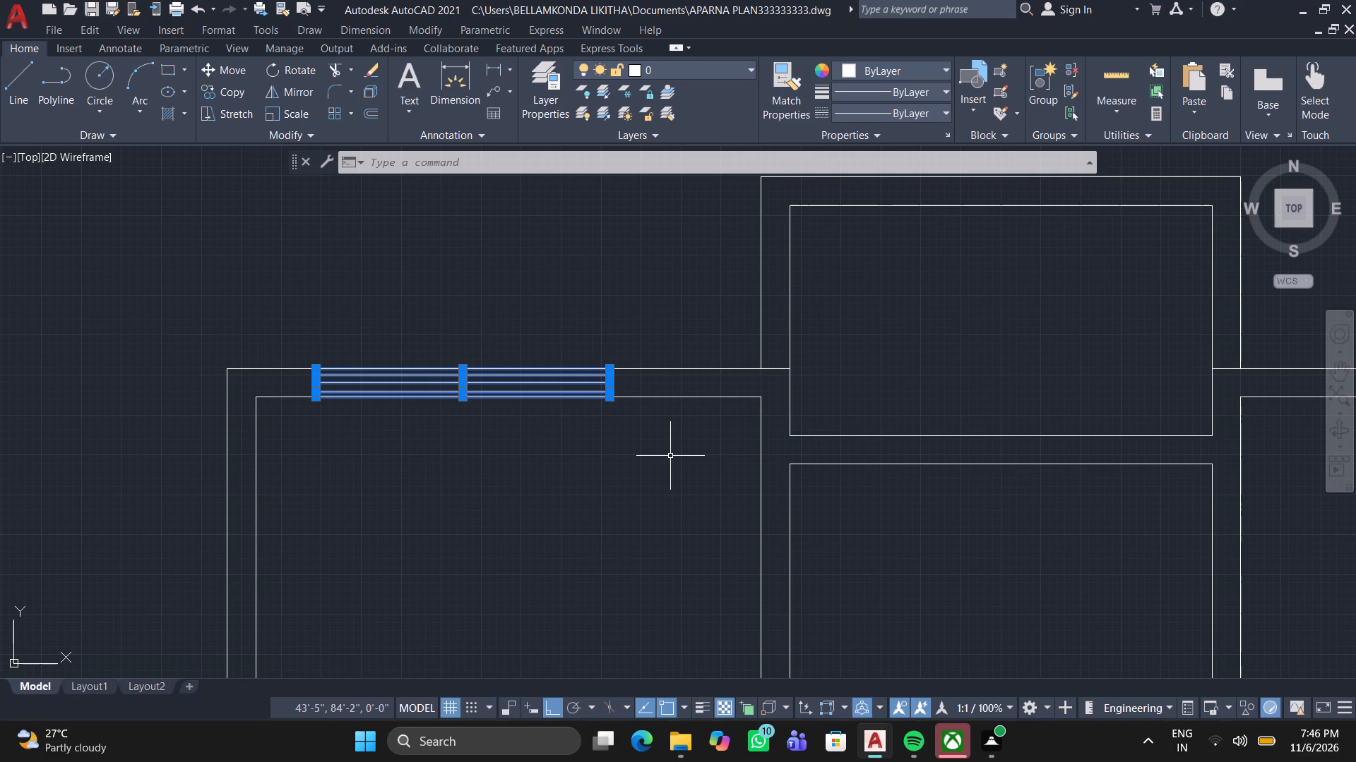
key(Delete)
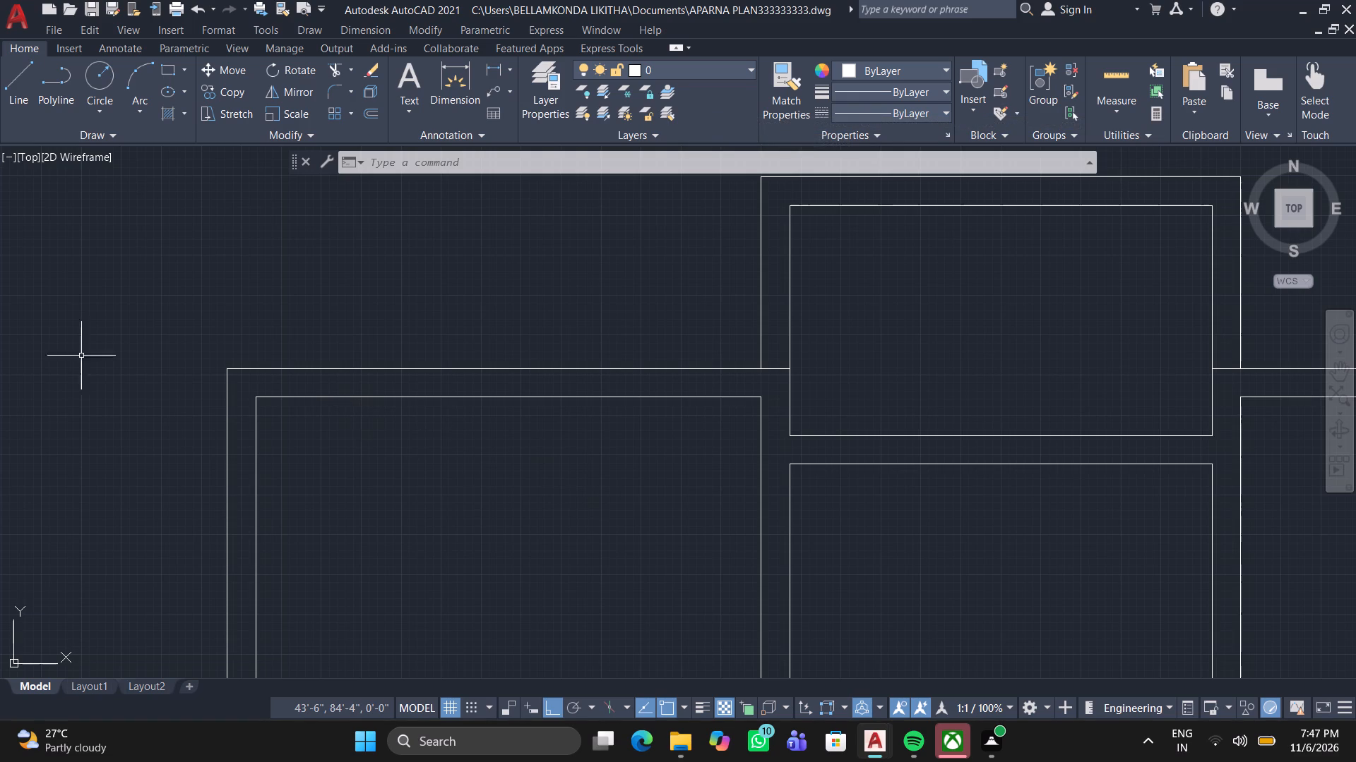
Outline a narrower window in the upper-left room's top wall with lines, spanning x from about 35'-9" to 42'-5".
click(12, 78)
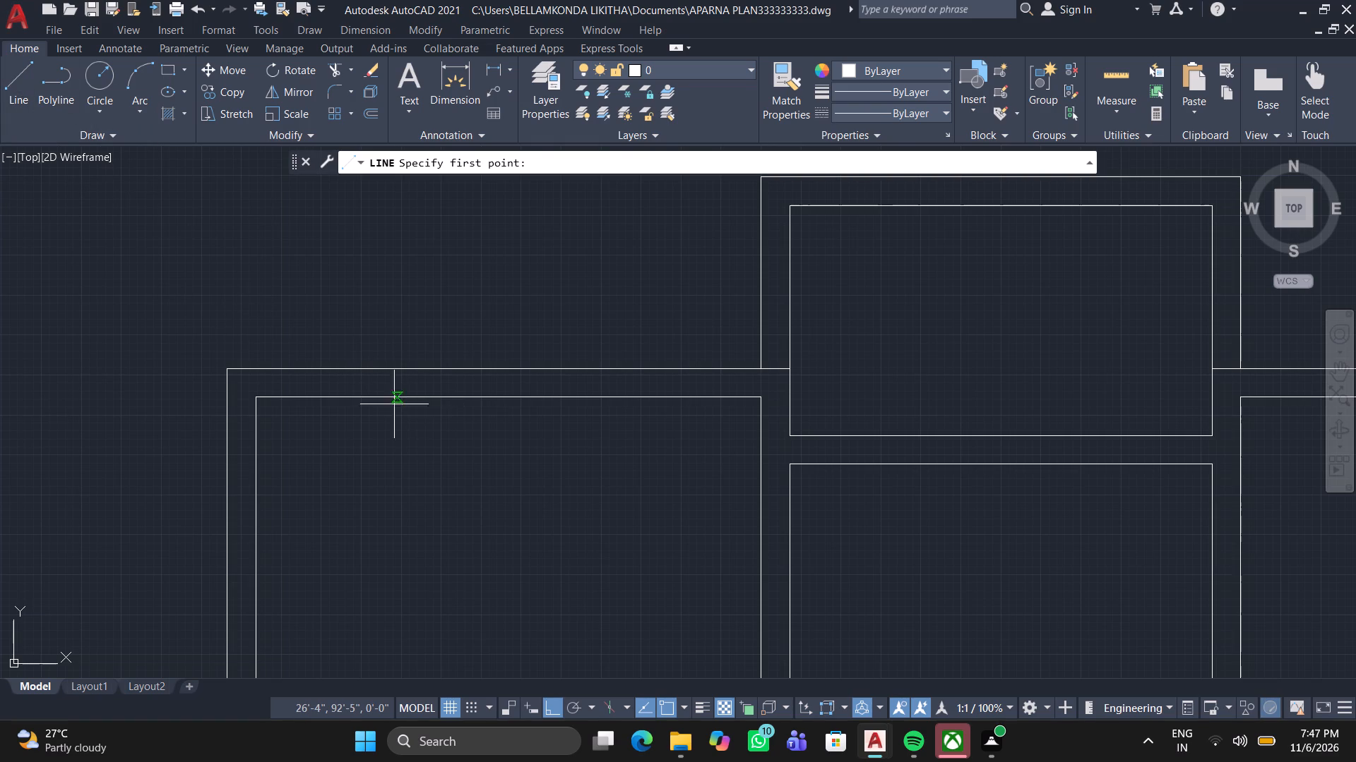
click(374, 397)
click(377, 371)
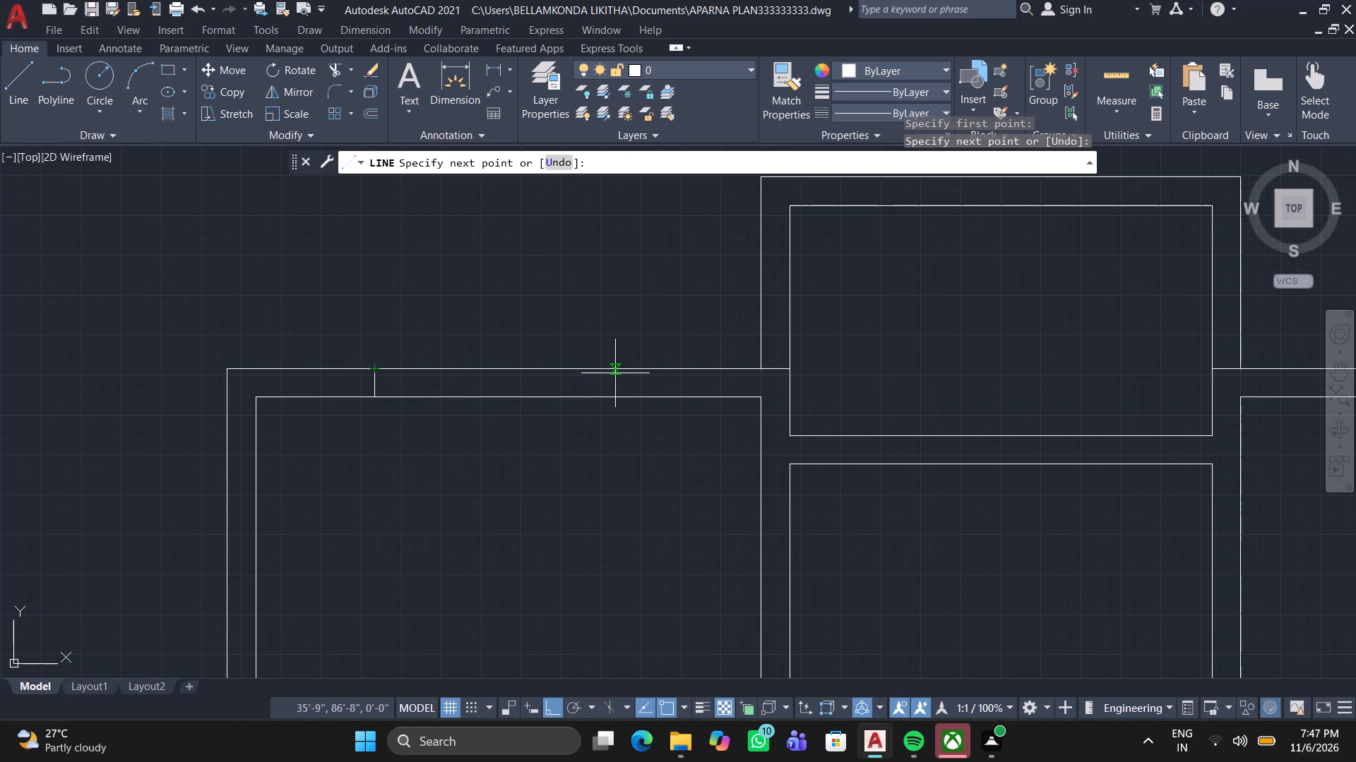
click(630, 374)
click(636, 398)
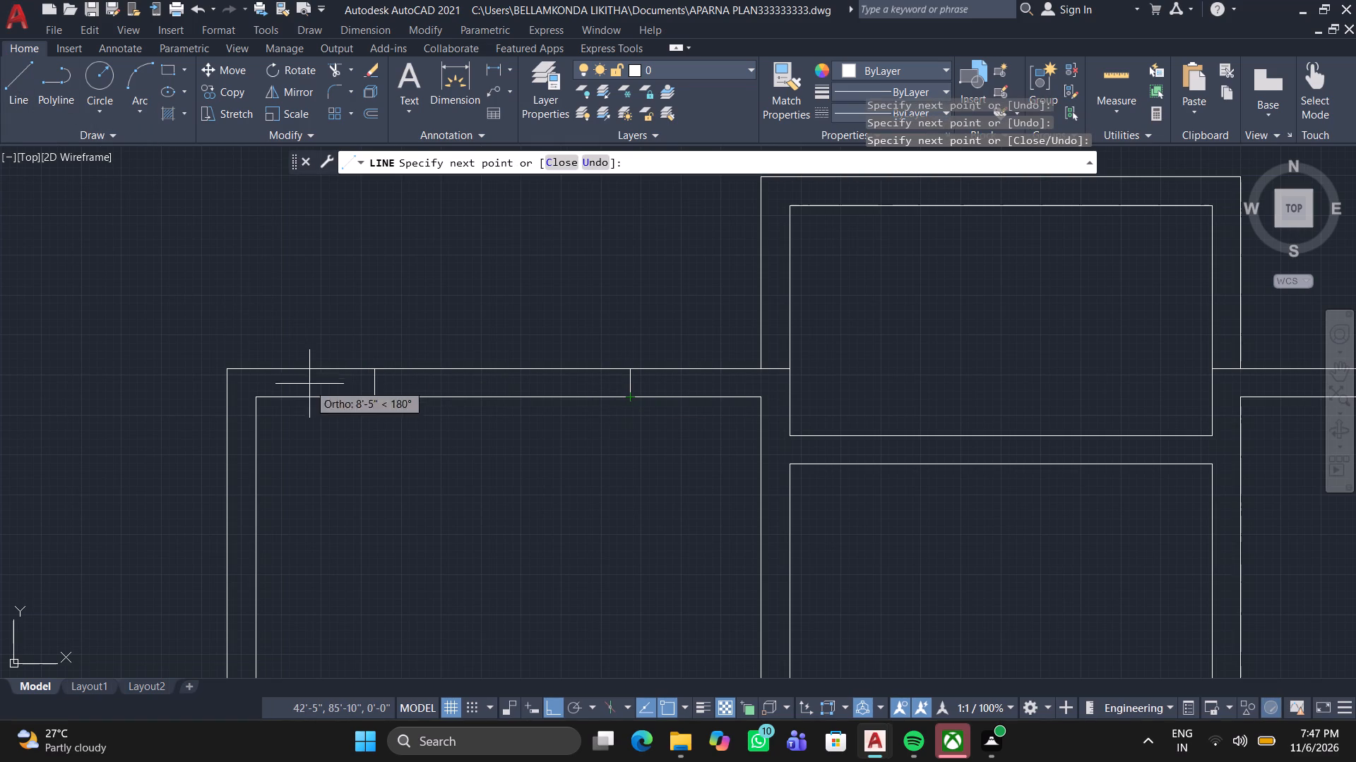
click(380, 400)
Draw three parallel pane lines lengthwise between the jambs of the narrower top-wall window, joined by short segments along the jambs.
scroll(381, 394, up, 3)
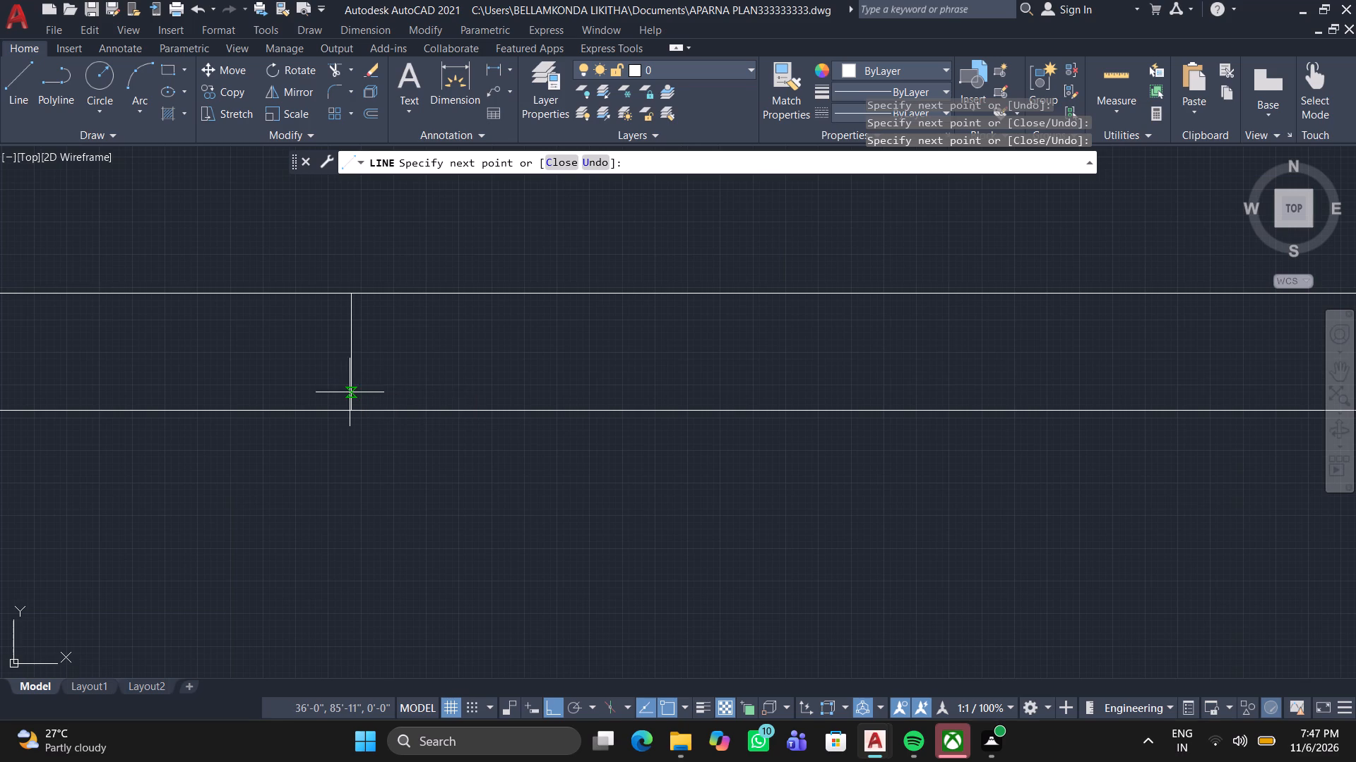
click(349, 394)
scroll(1024, 348, down, 1)
middle_drag(935, 360, 526, 358)
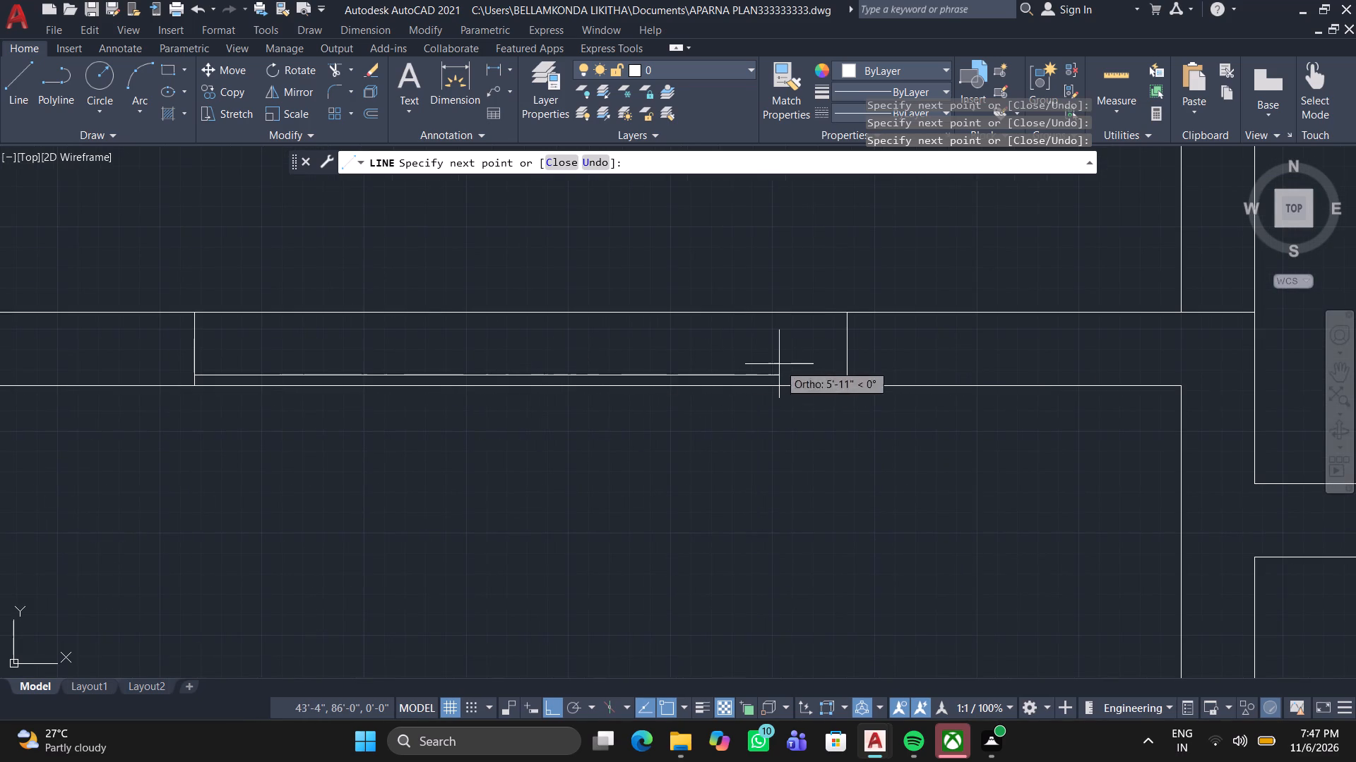
click(850, 373)
double_click(844, 356)
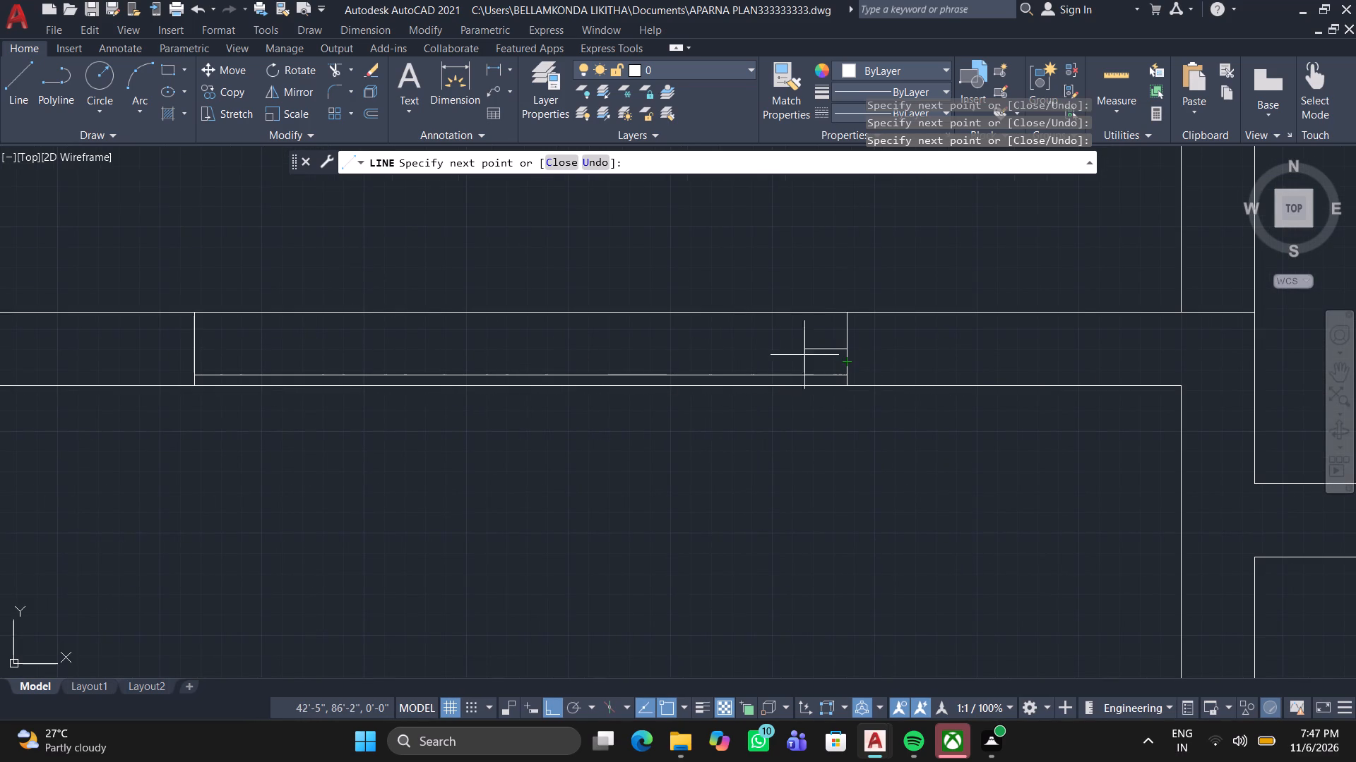
double_click(193, 348)
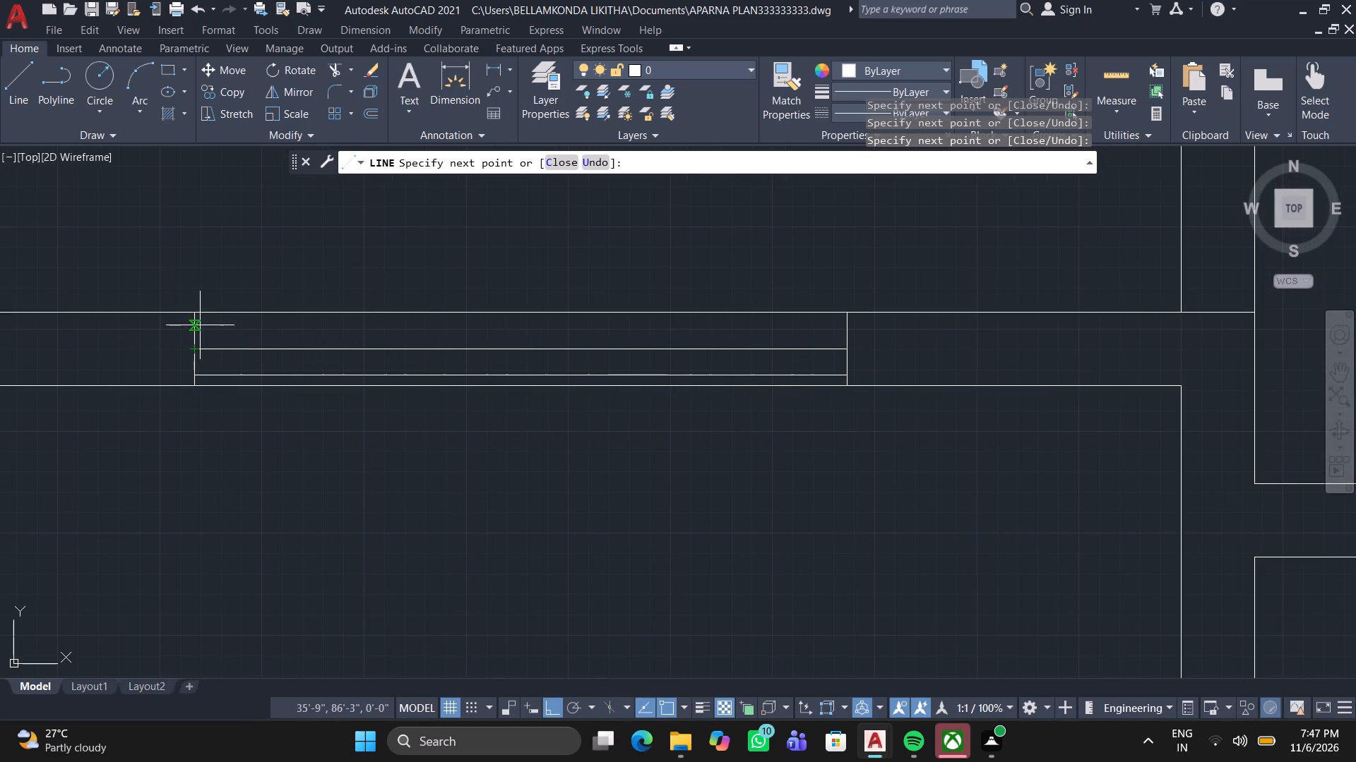
click(200, 325)
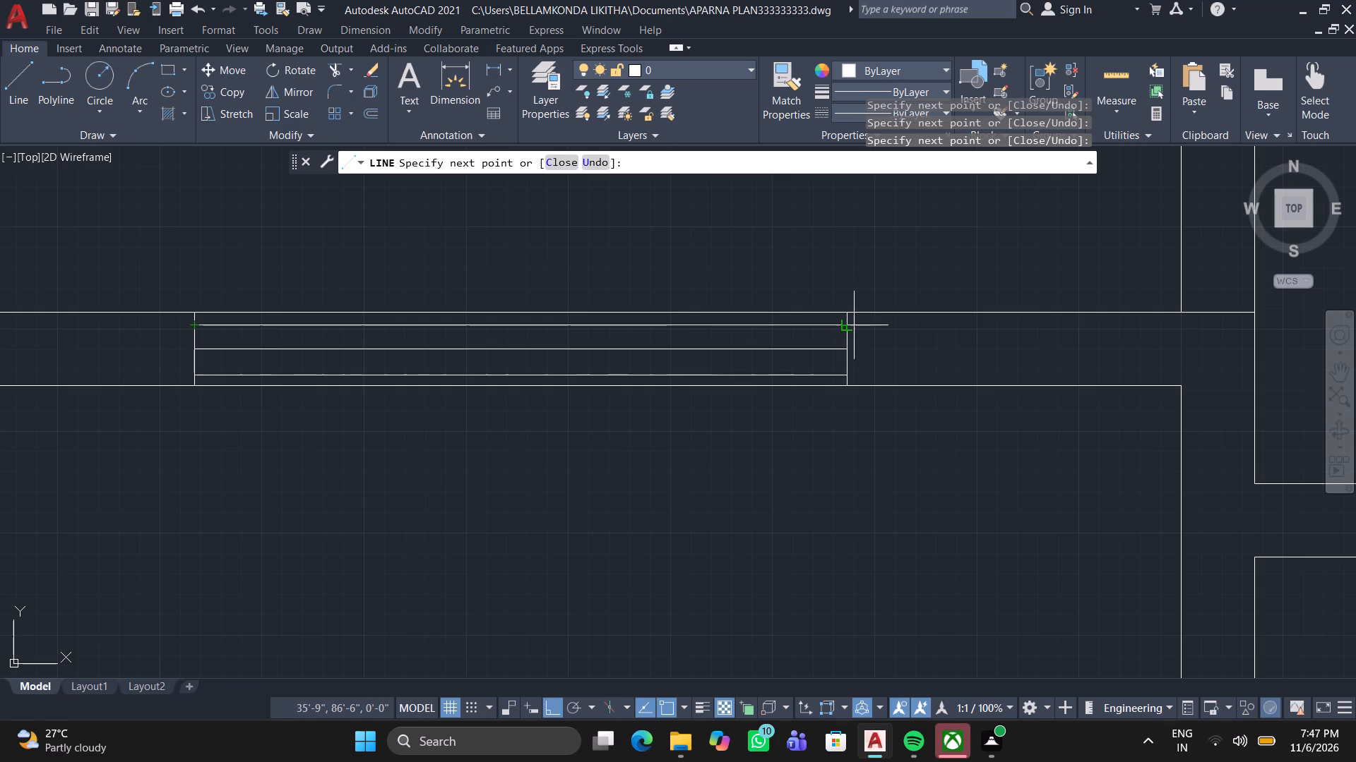
click(845, 327)
key(space)
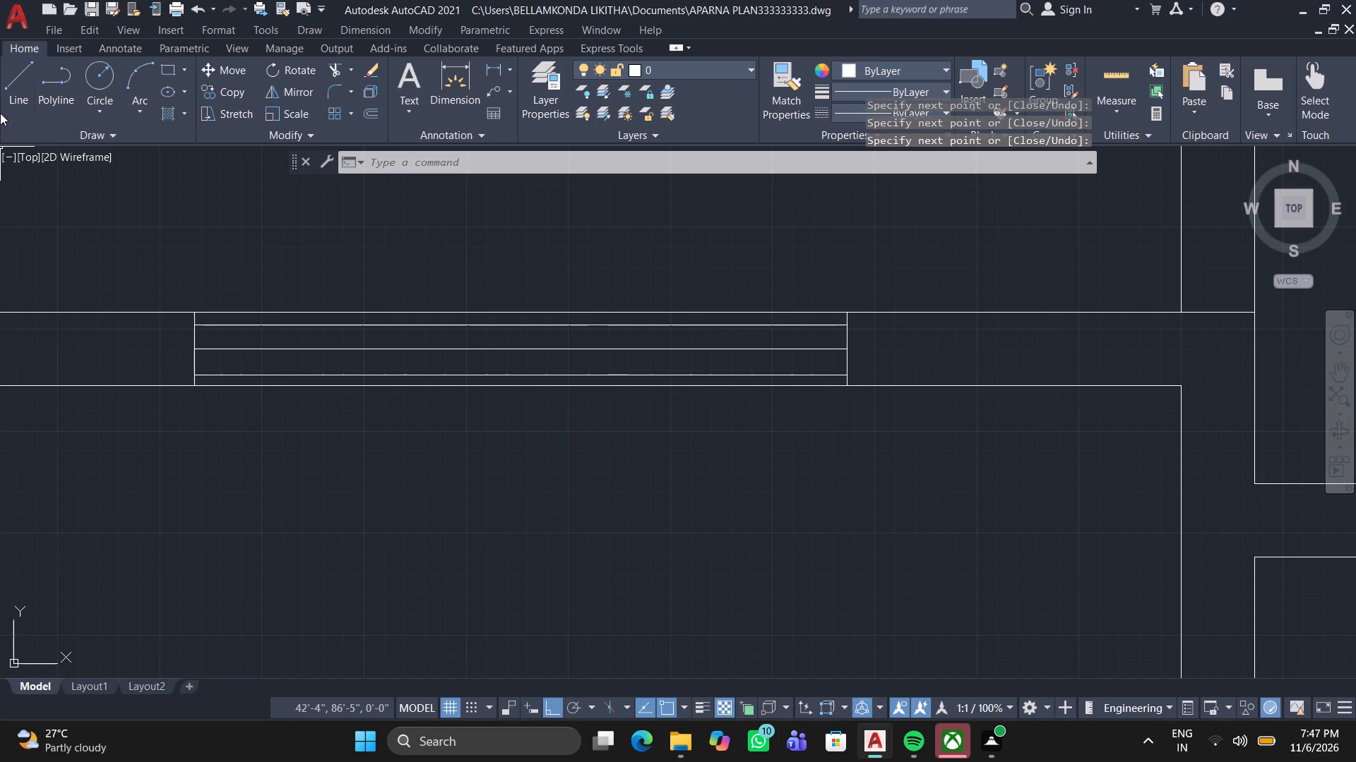
Draw a bed rectangle about 8'-5" by 6'-0" against the left wall of the upper-left room, below the window.
click(170, 66)
scroll(345, 382, down, 3)
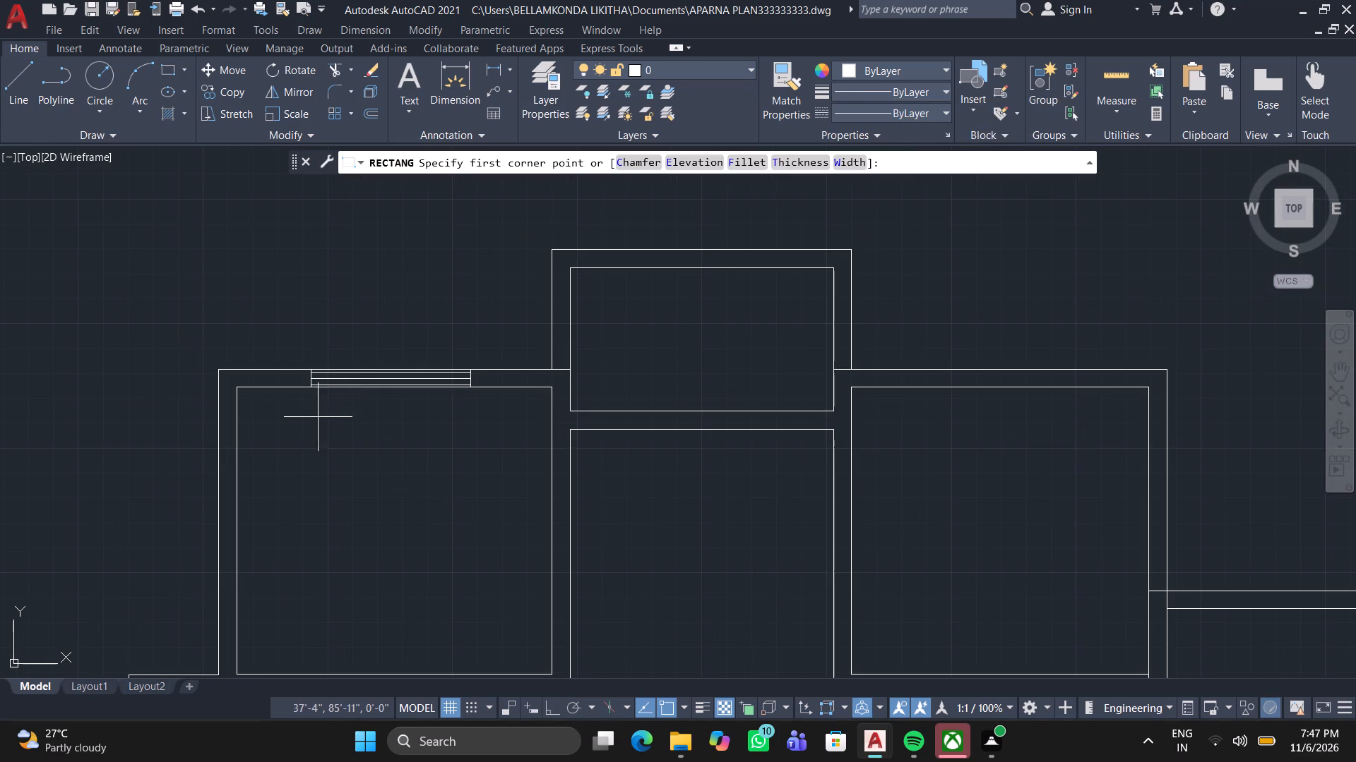
scroll(268, 418, up, 1)
middle_drag(266, 412, 357, 302)
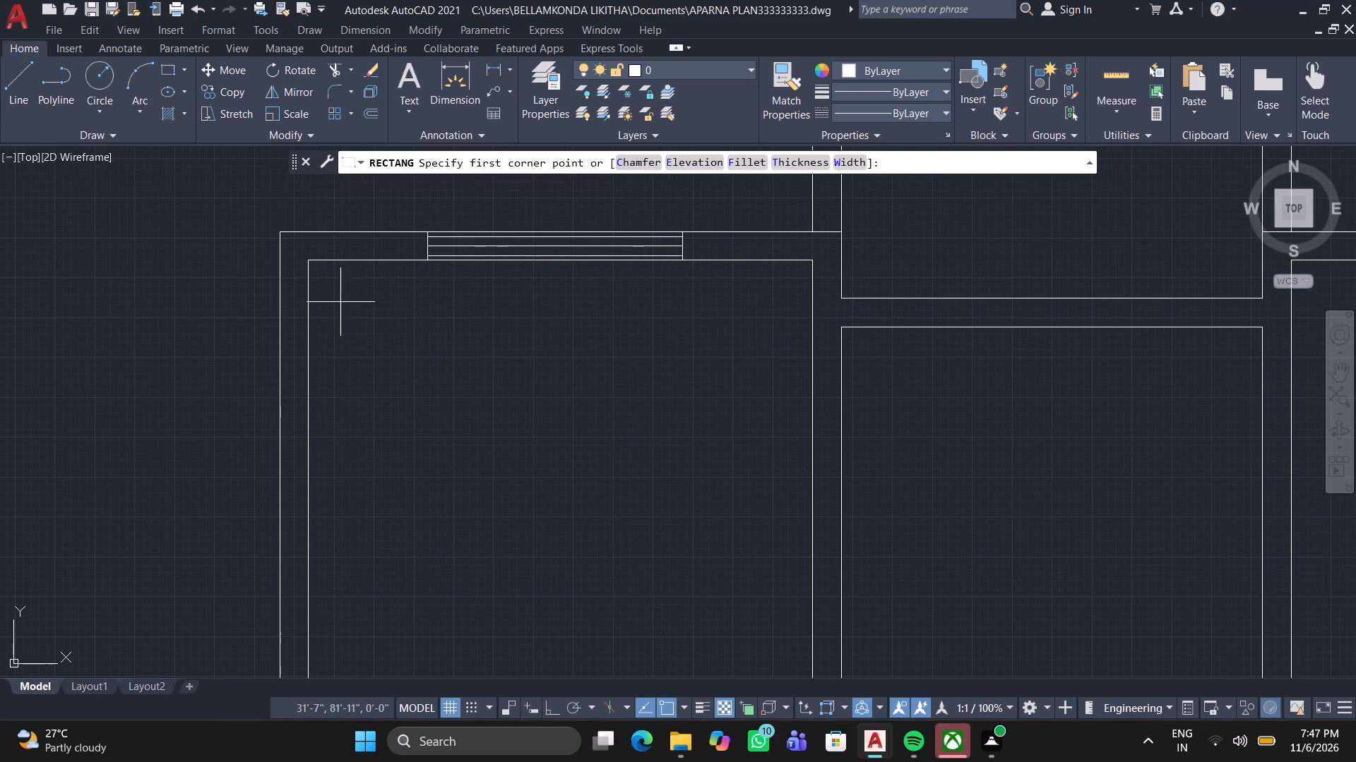
drag(314, 334, 332, 359)
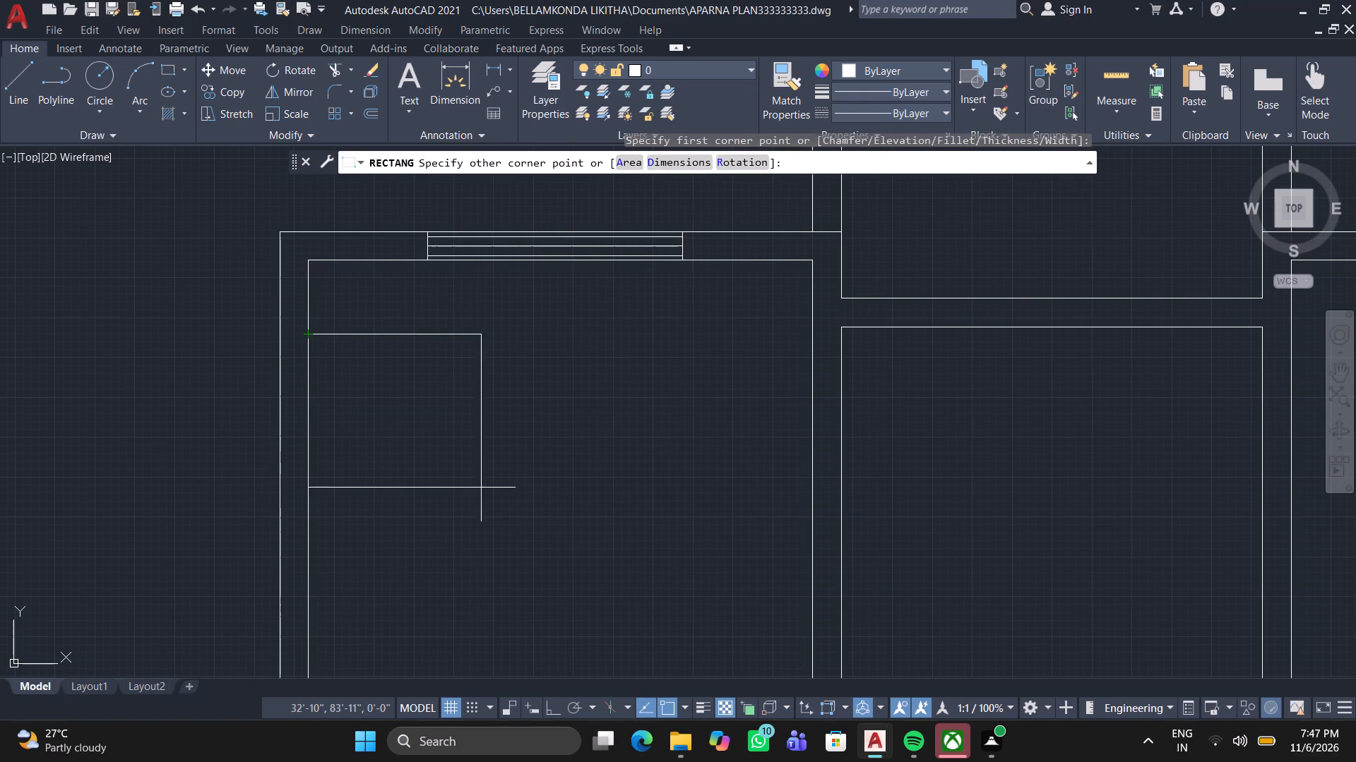
double_click(629, 562)
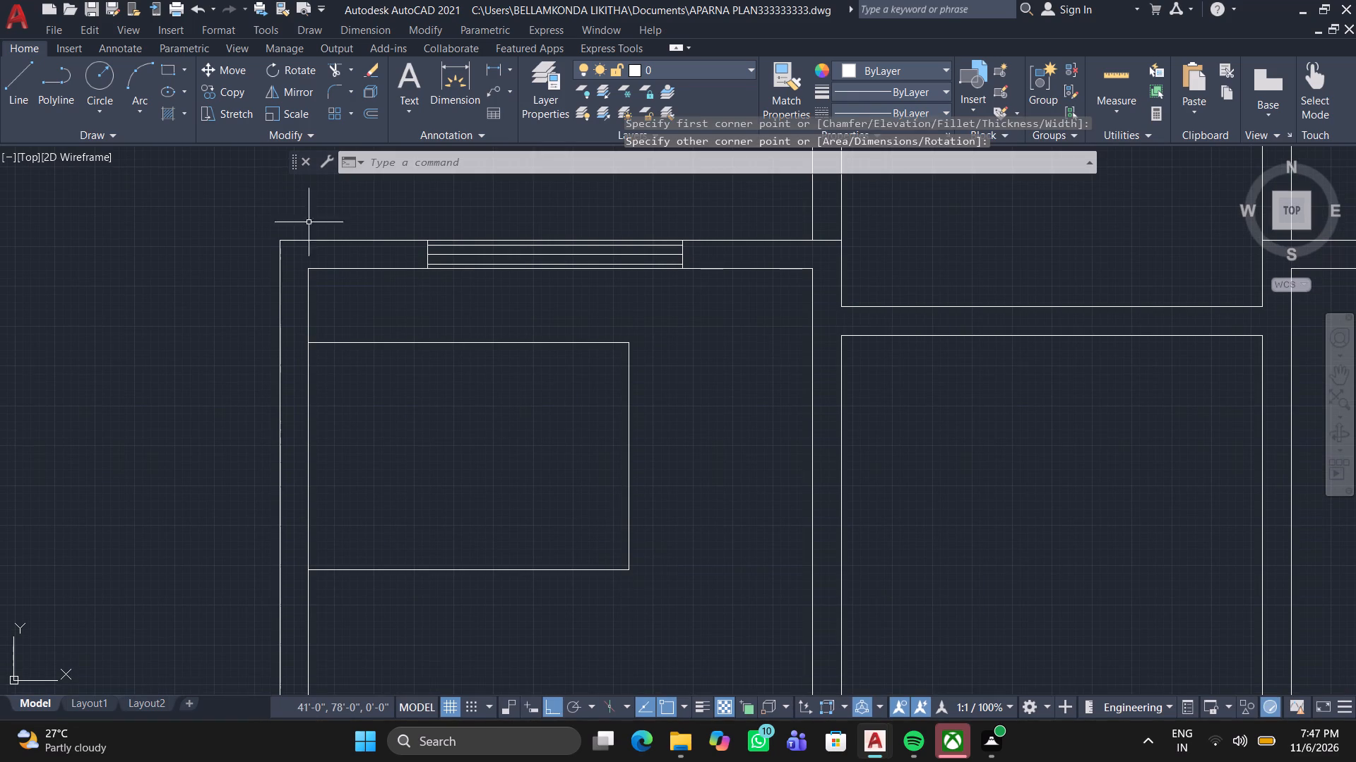
Draw a pillow rectangle about 1'-7" by 2'-7" inside the bed, near its upper-left corner.
click(166, 65)
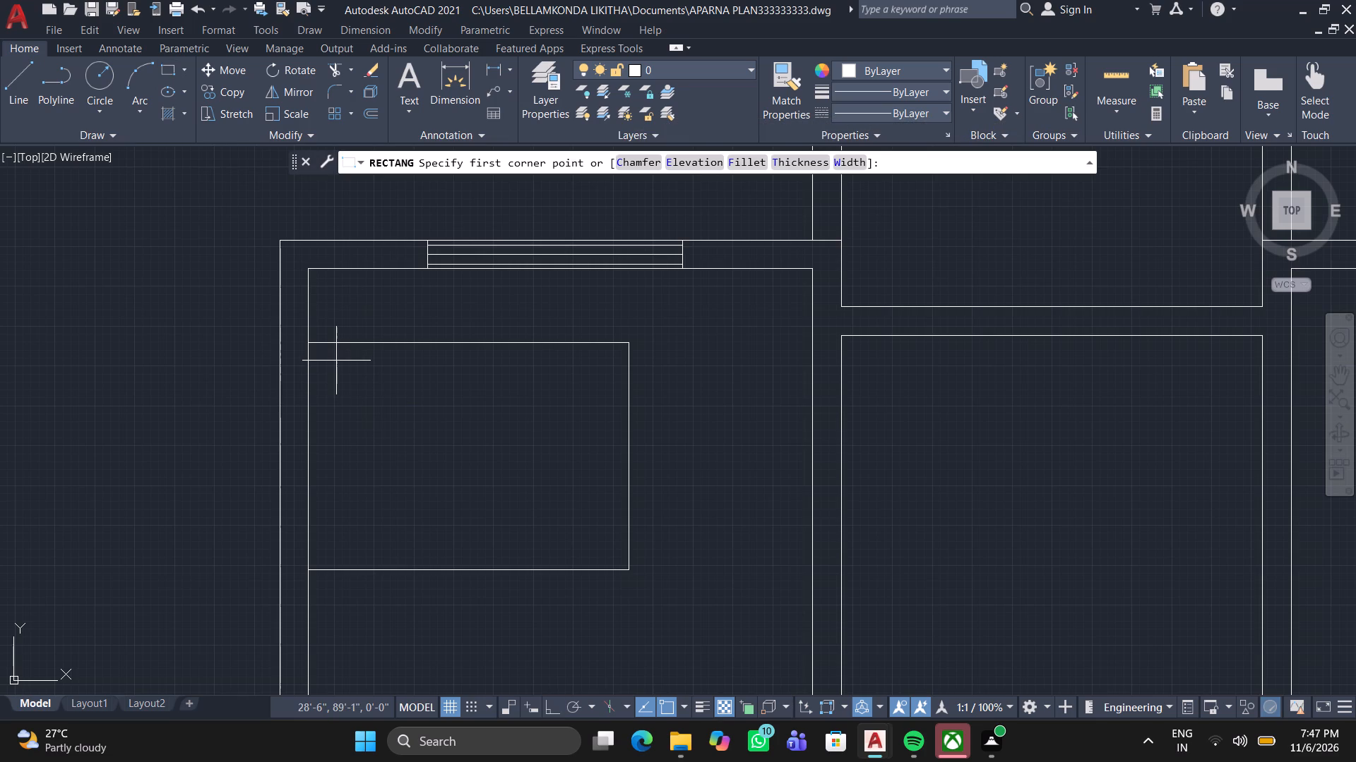
middle_drag(336, 361, 355, 314)
scroll(355, 314, up, 1)
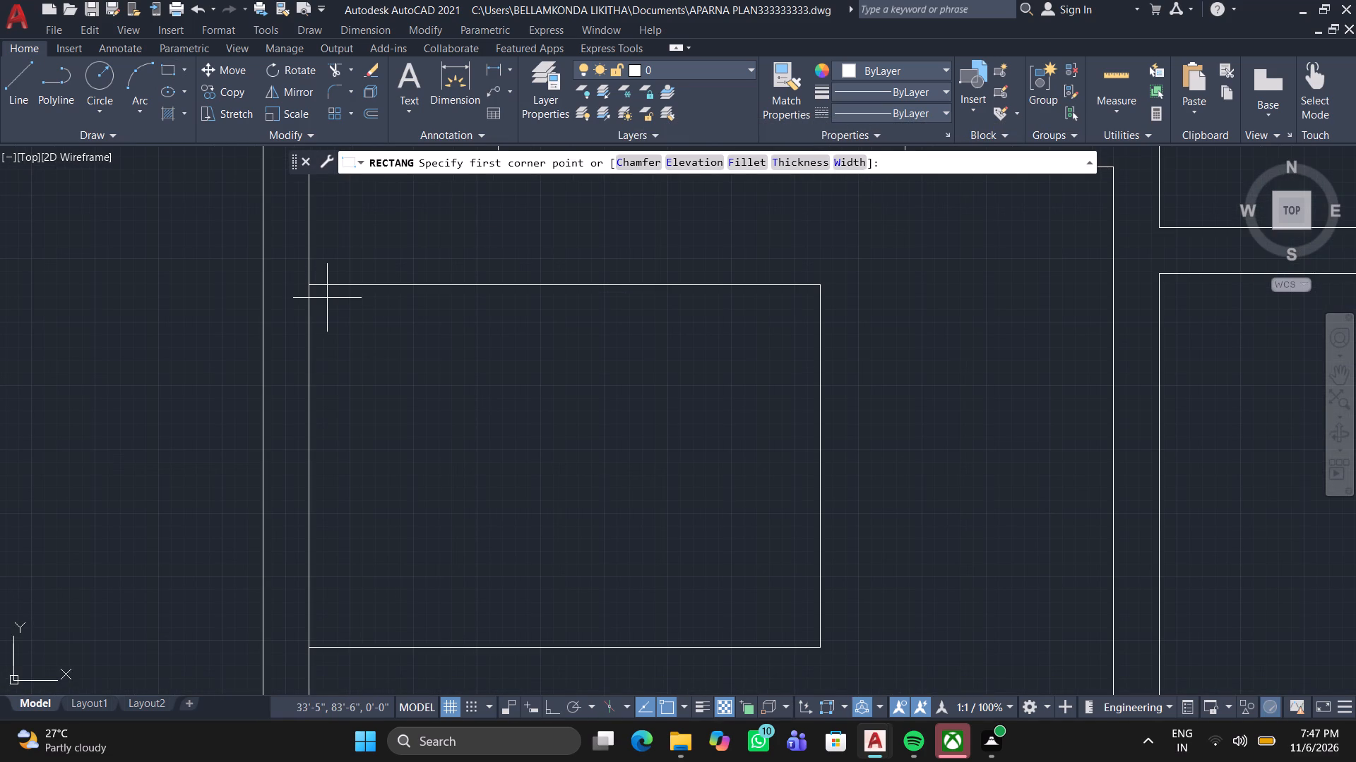
double_click(321, 298)
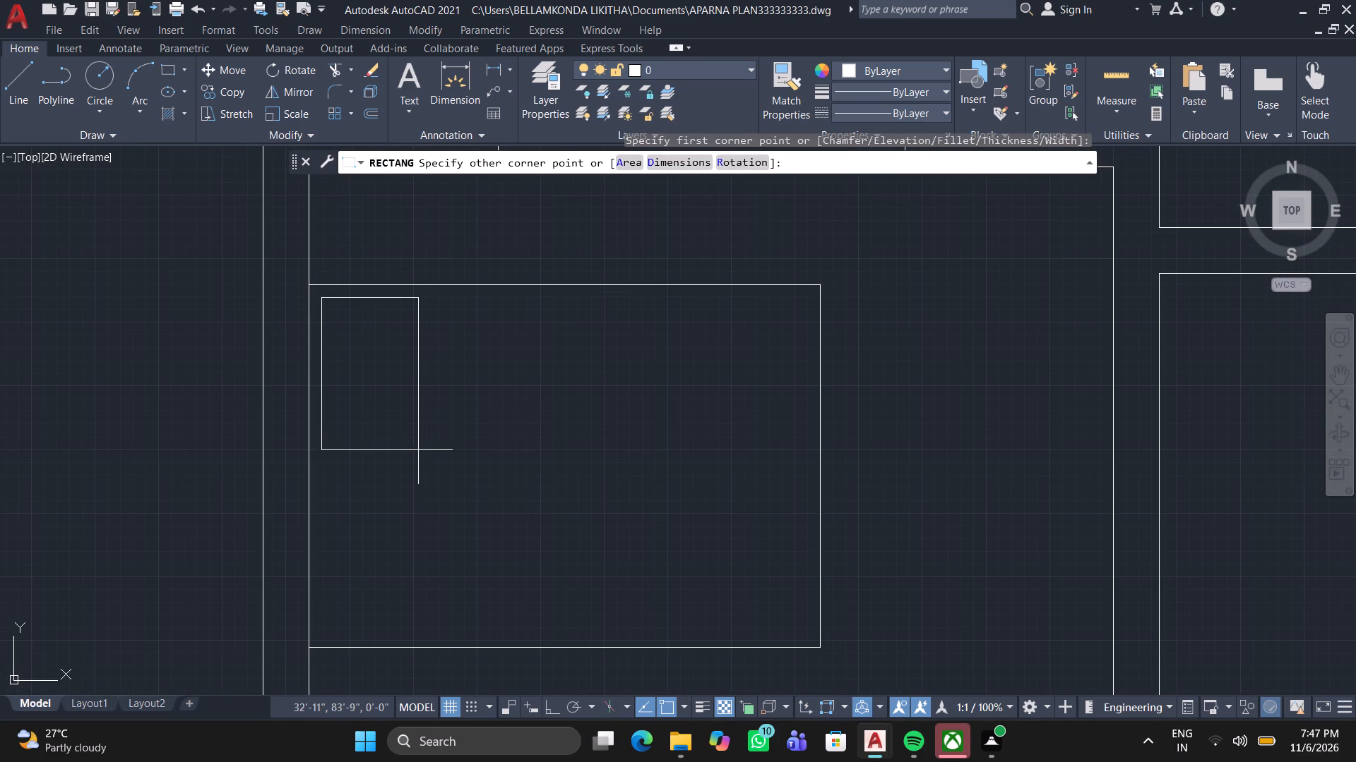
double_click(418, 453)
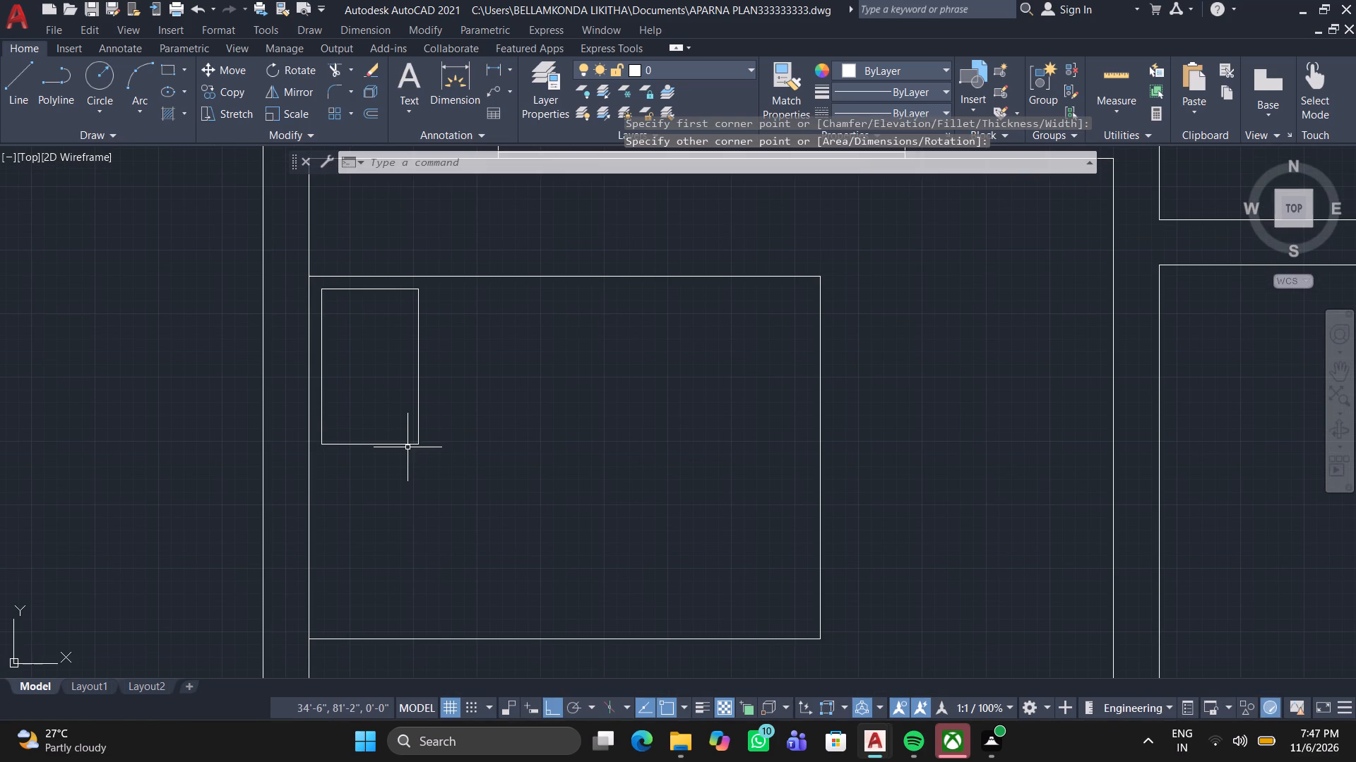
Copy the pillow rectangle straight down 2'-10" to make the second pillow on the bed.
click(402, 445)
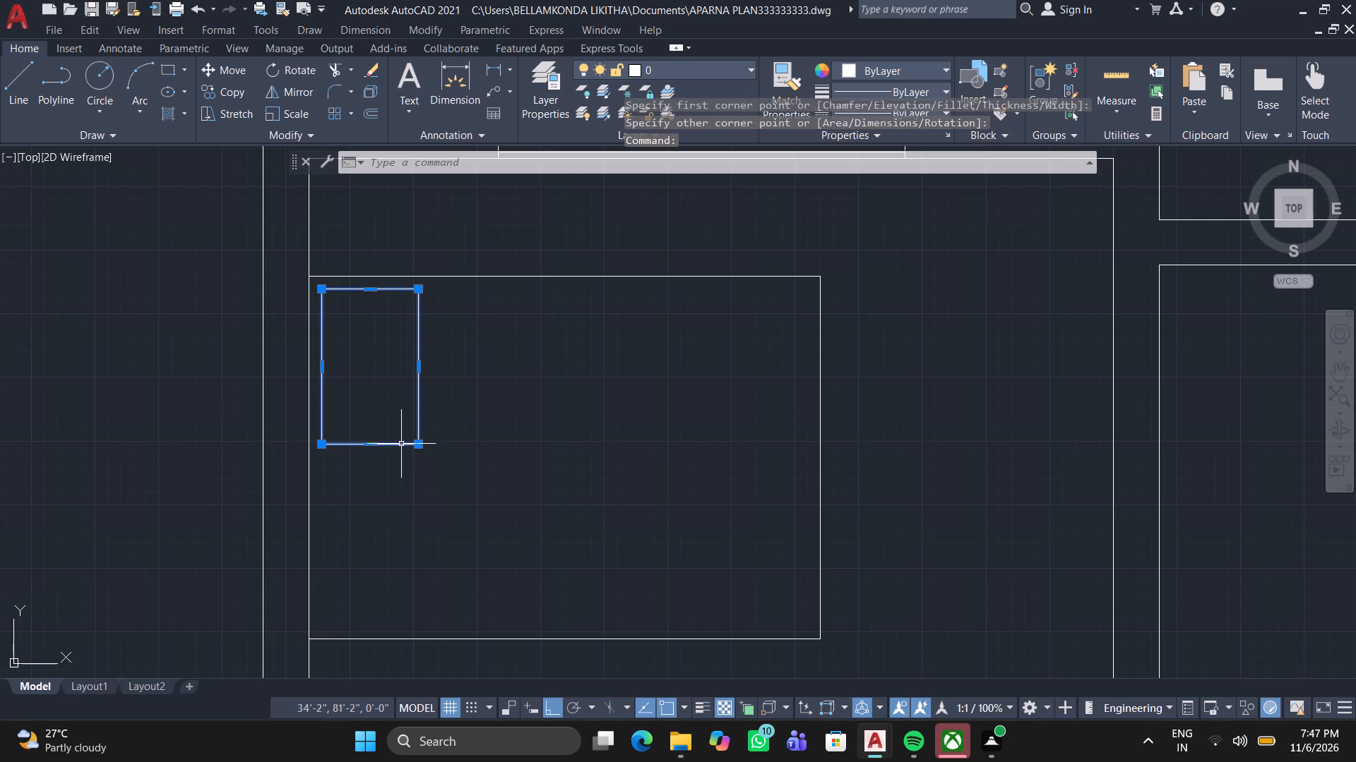
double_click(232, 87)
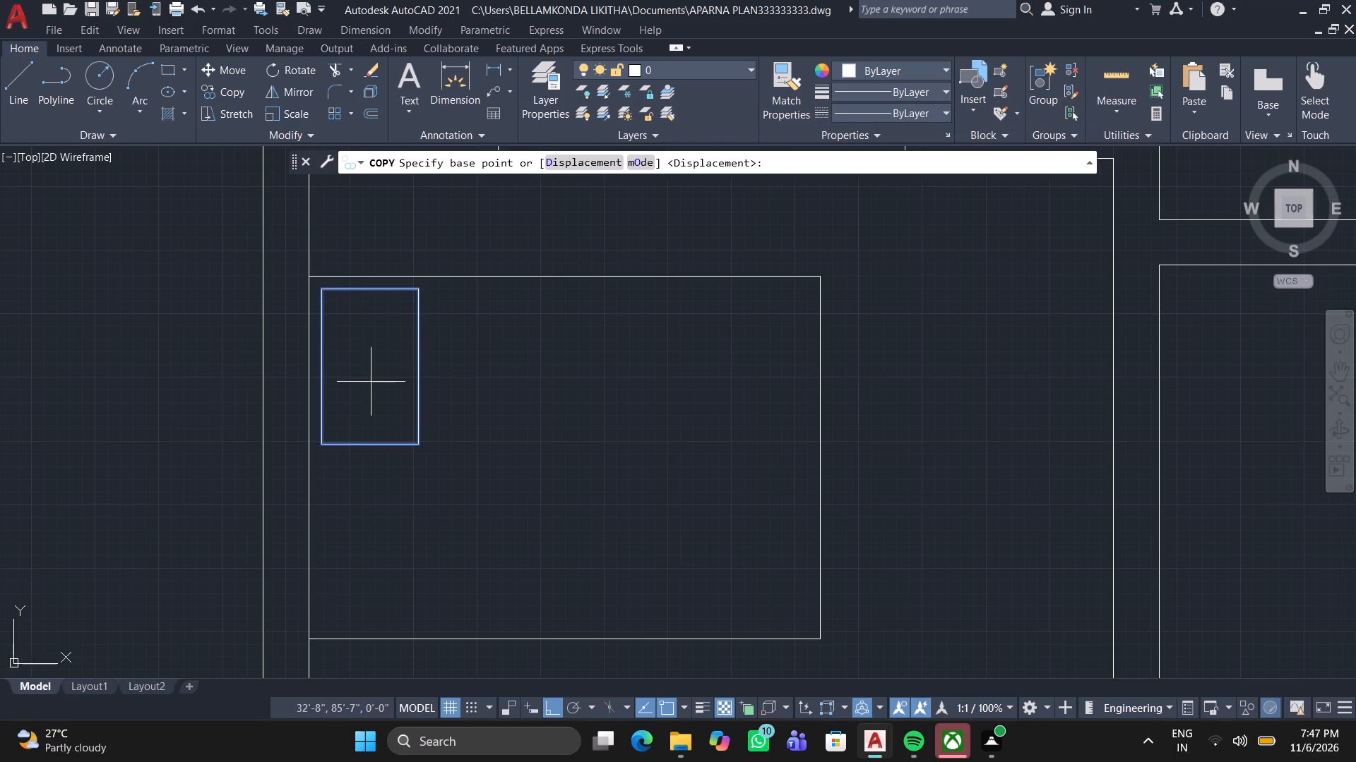
click(371, 382)
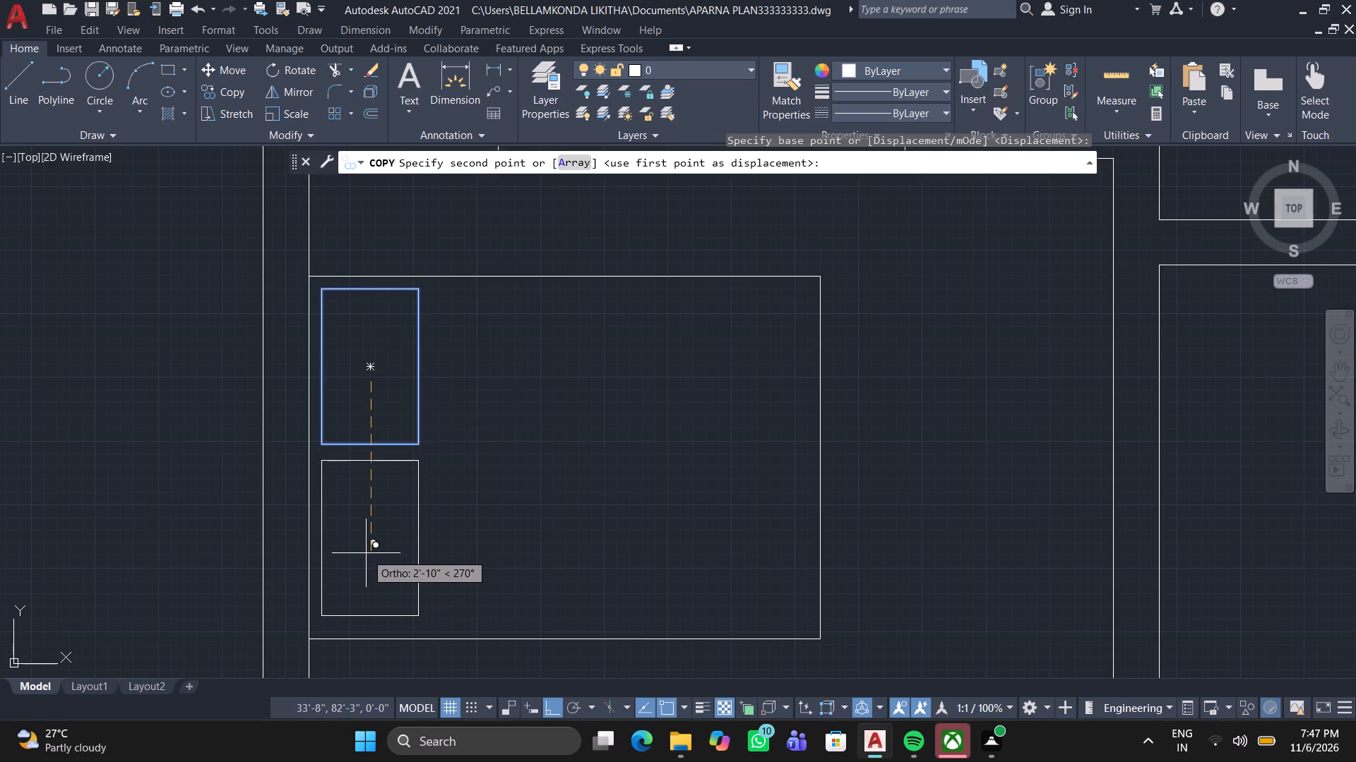
double_click(366, 553)
key(space)
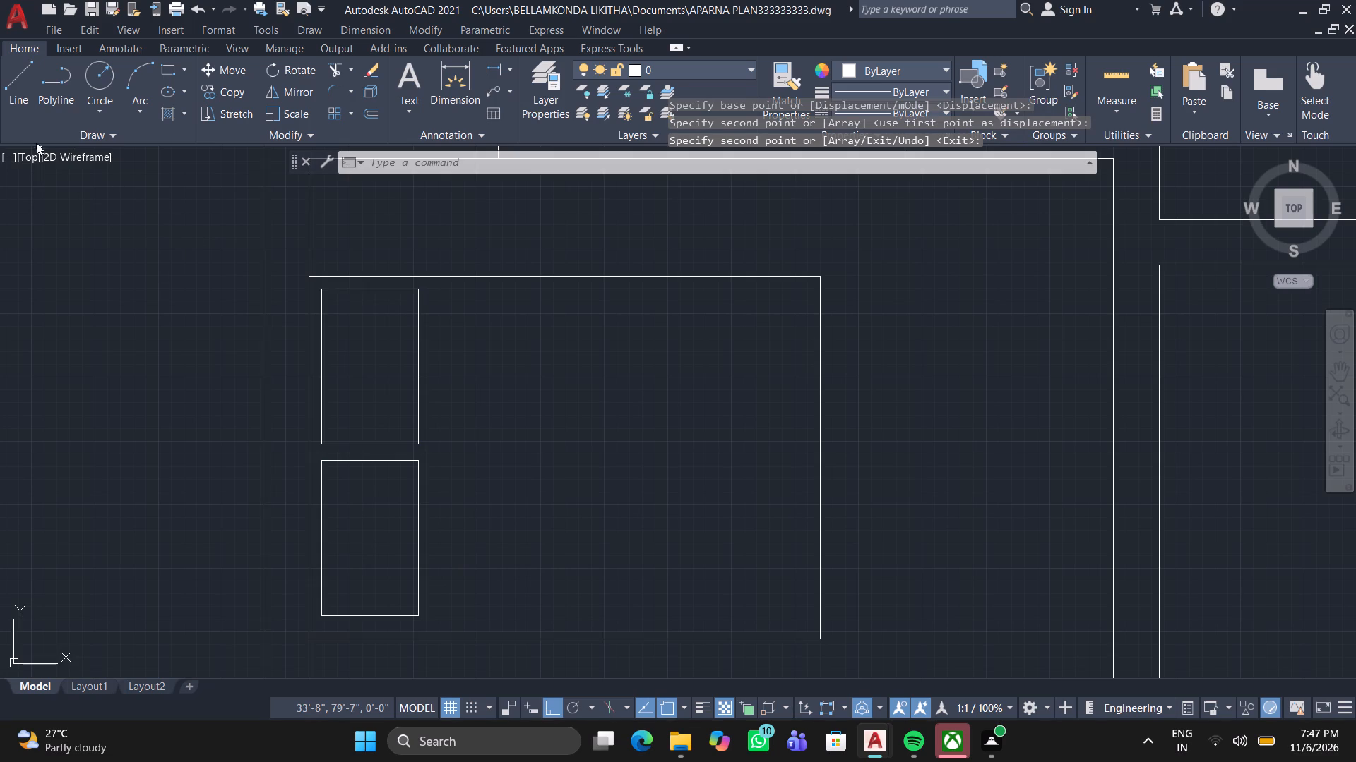
Draw two closely spaced vertical lines across the full bed beside the pillows, at x about 34'-8" and 34'-10".
click(15, 79)
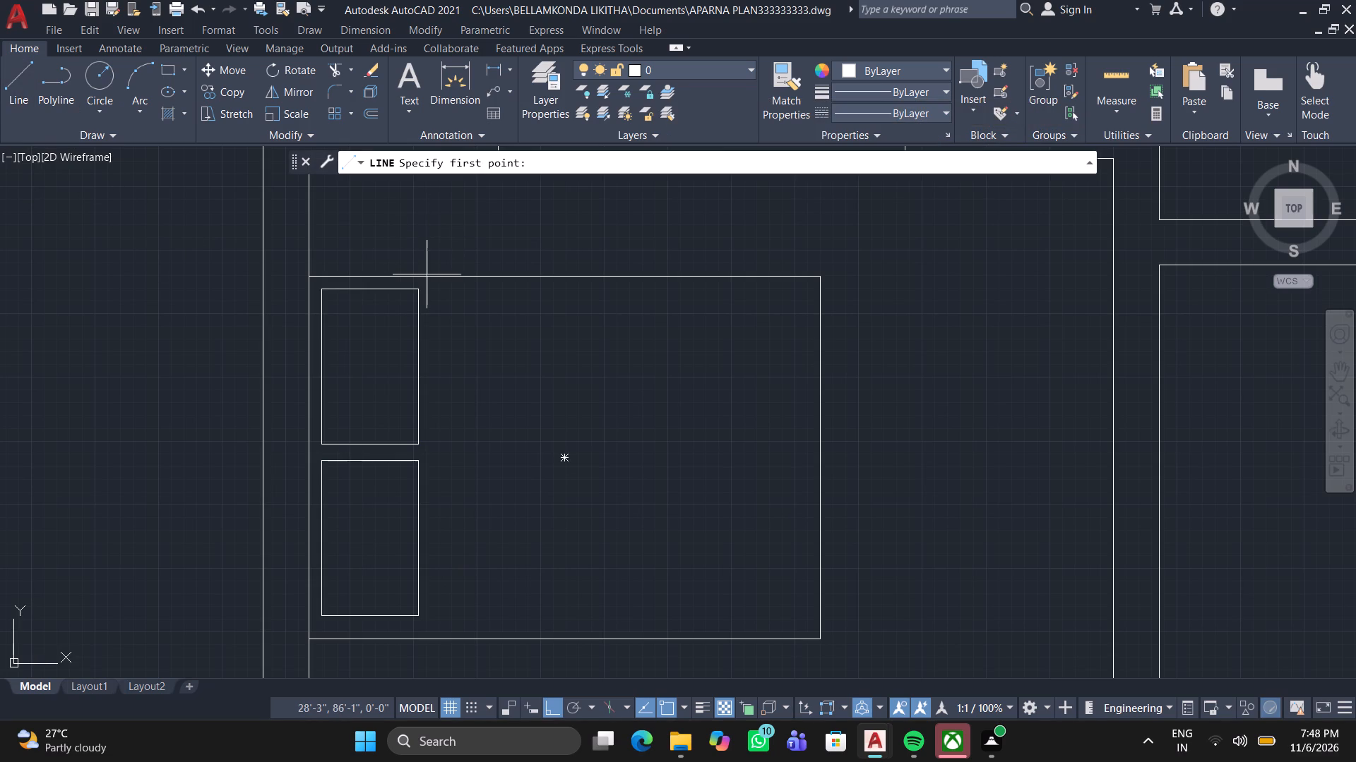
click(431, 275)
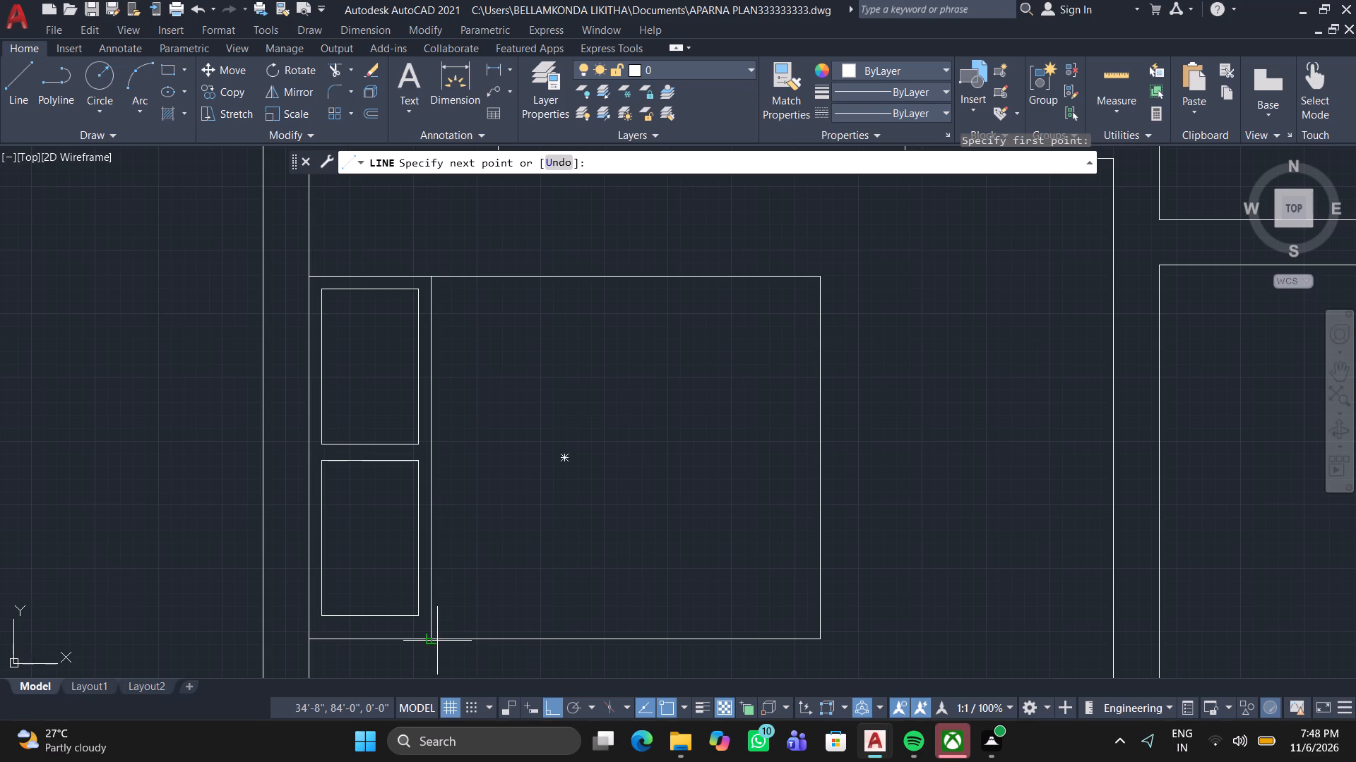
click(437, 641)
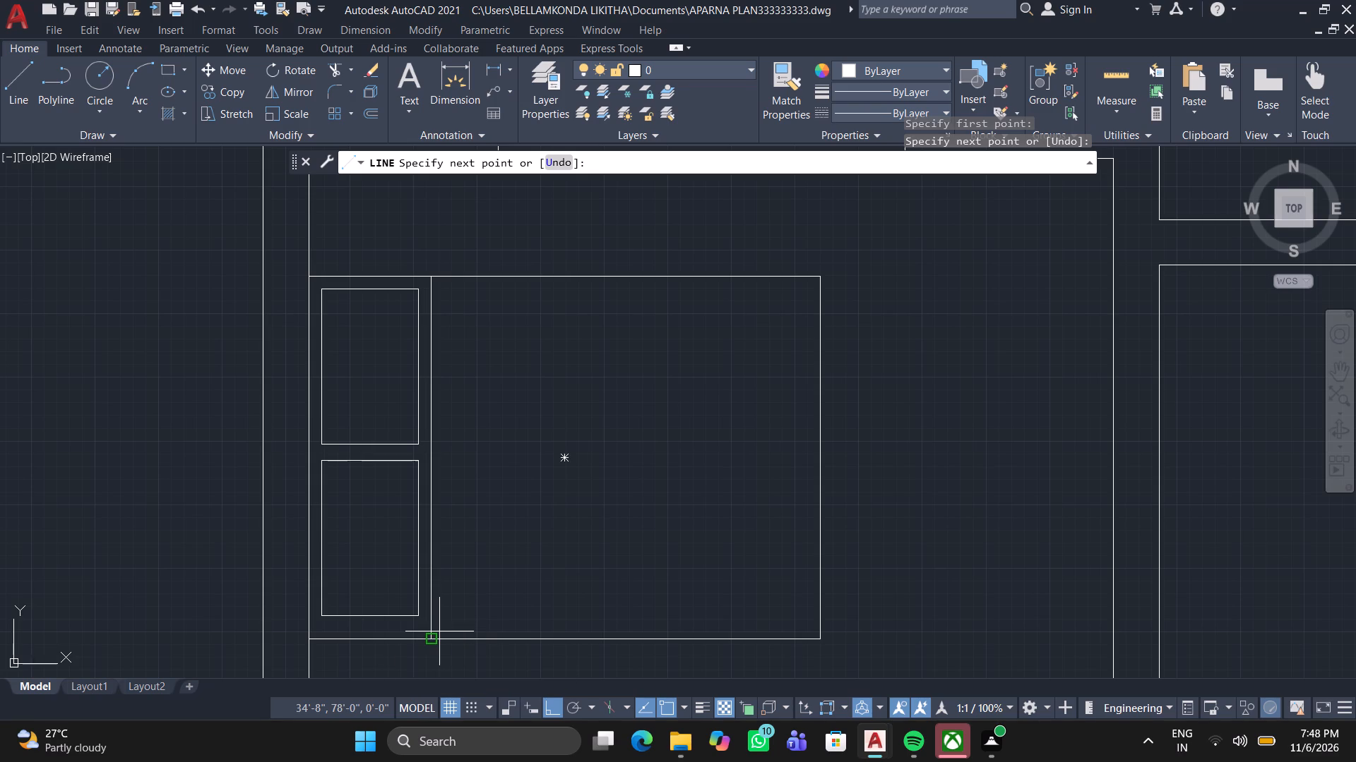
scroll(445, 634, up, 2)
click(427, 645)
scroll(452, 365, down, 2)
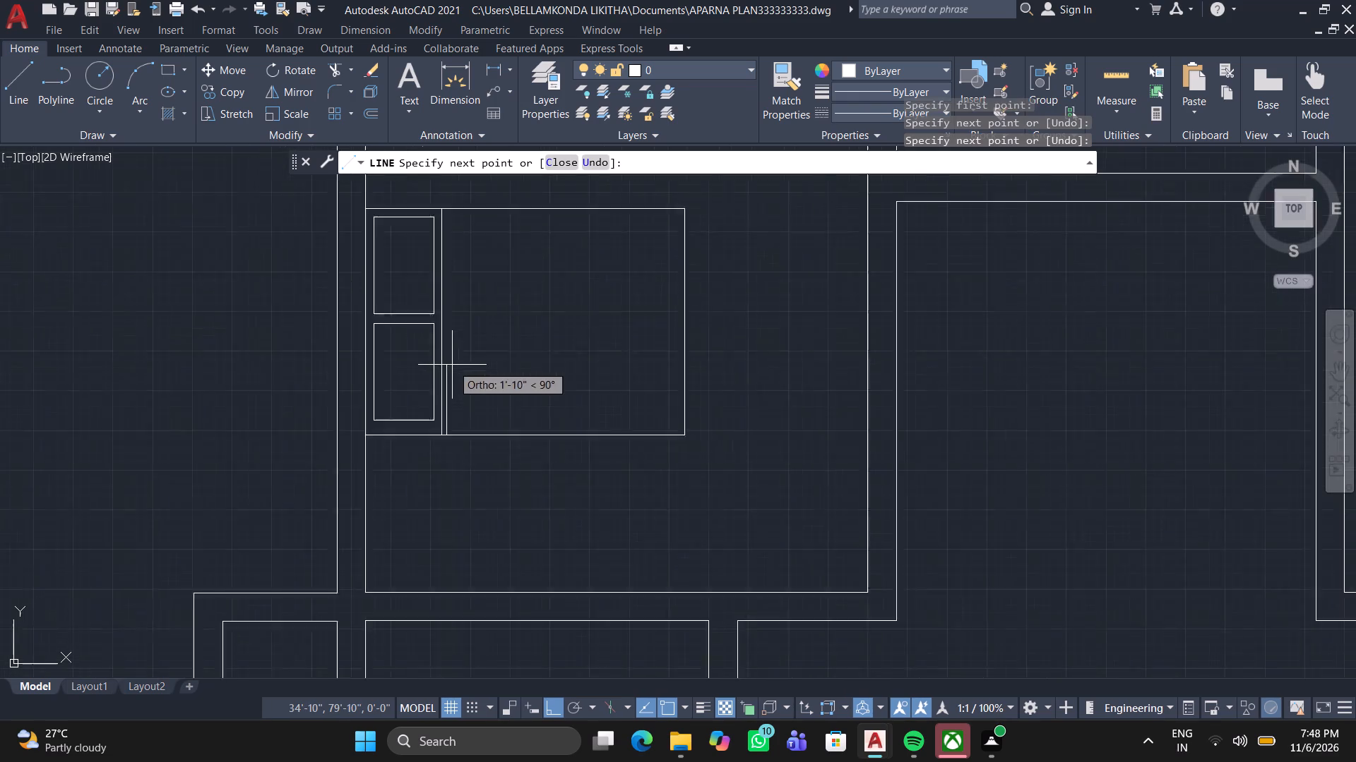
scroll(452, 365, down, 2)
middle_drag(458, 347, 432, 583)
scroll(424, 512, up, 3)
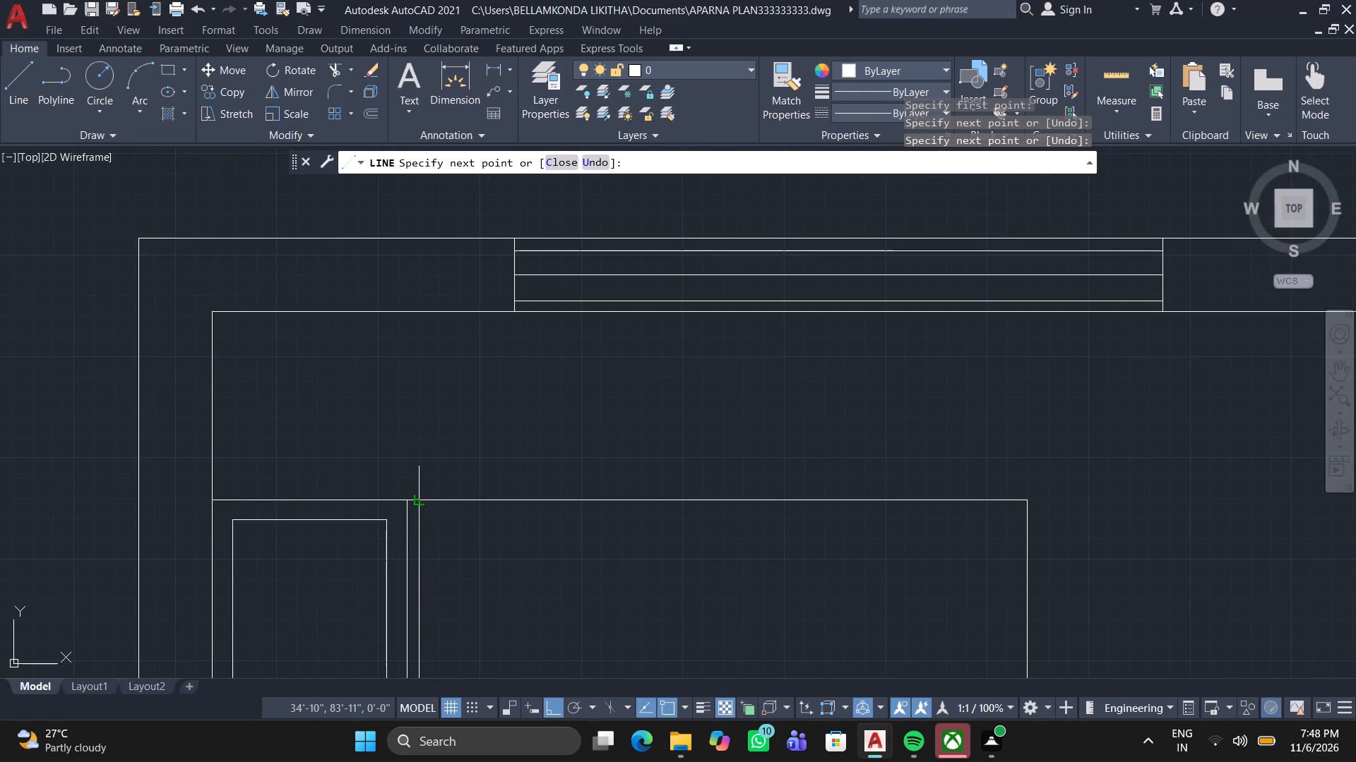
double_click(415, 497)
key(Escape)
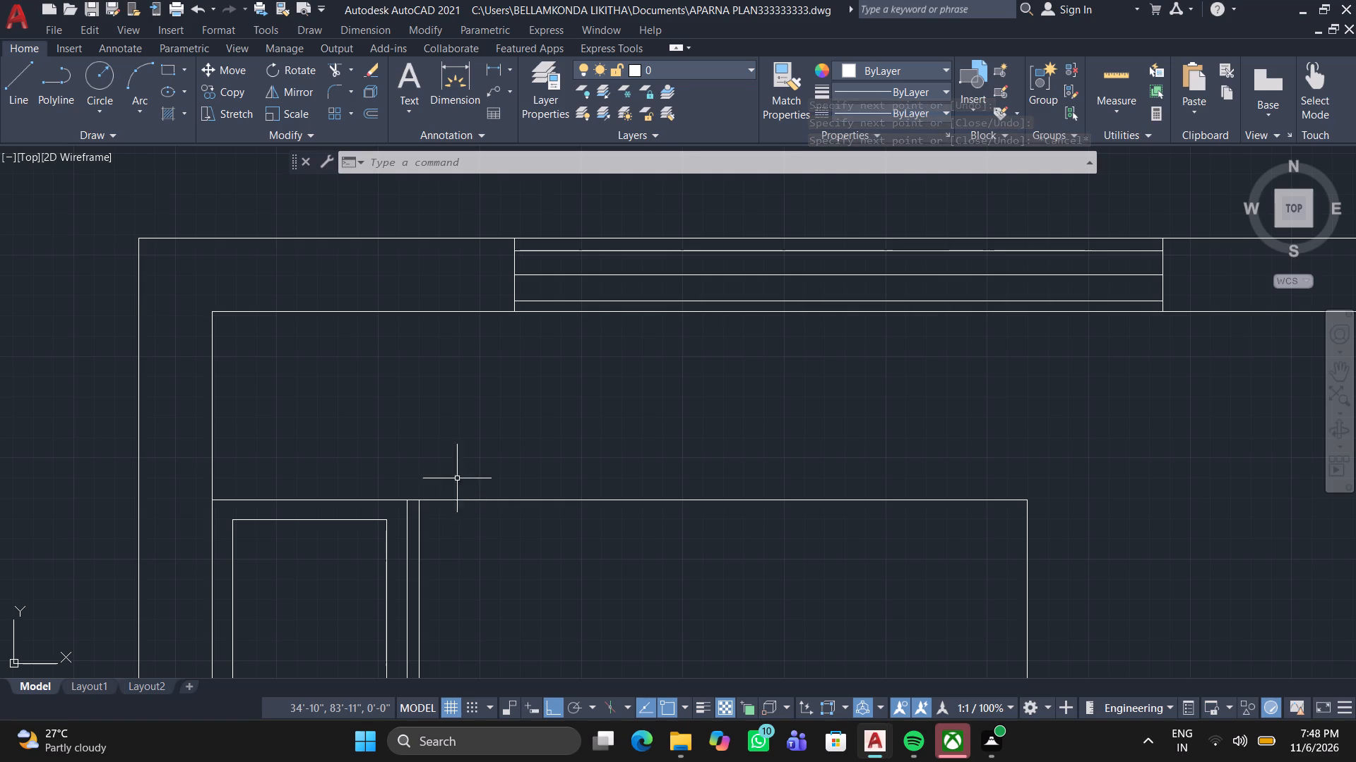
Draw a bedside table rectangle about 10" by 1'-5" against the left wall, resting on the bed's upper edge.
scroll(393, 489, down, 3)
middle_drag(400, 531, 344, 495)
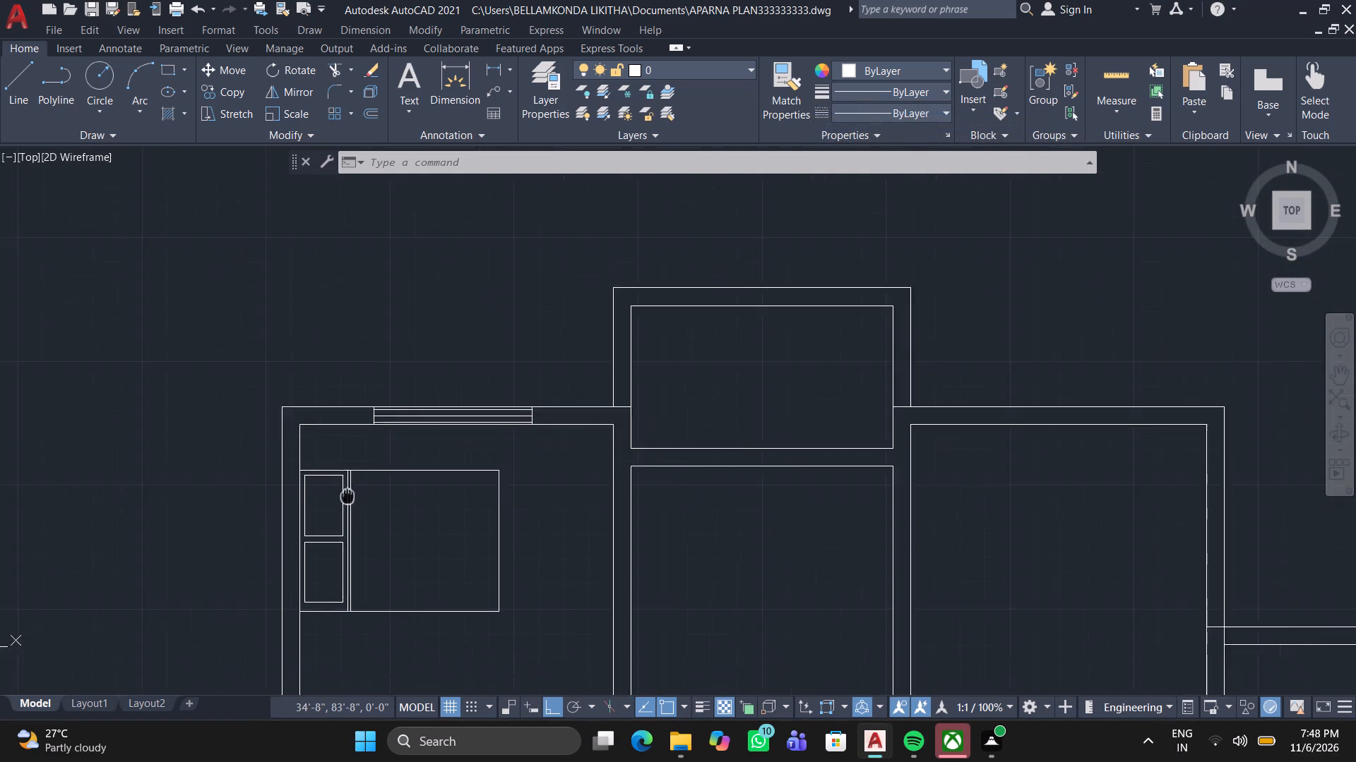
middle_drag(344, 495, 117, 456)
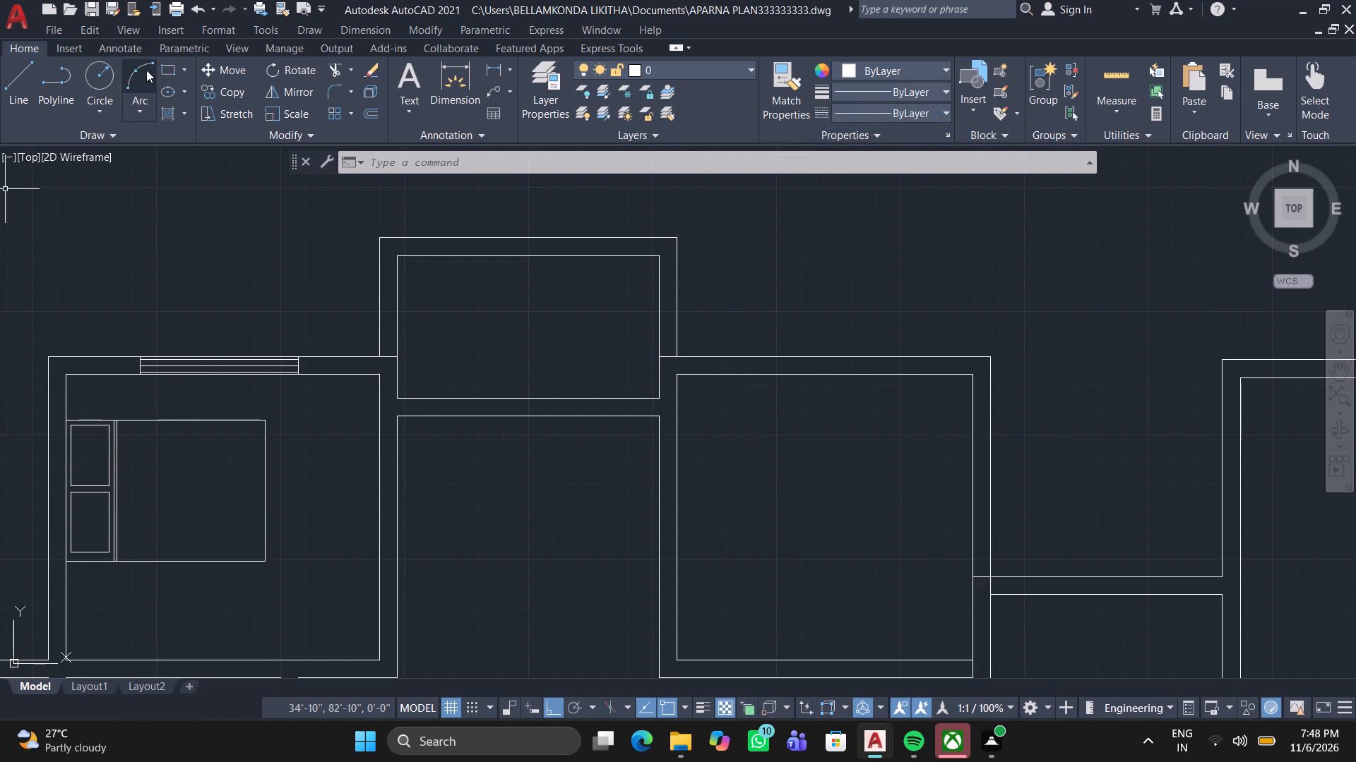
click(165, 64)
scroll(54, 409, up, 2)
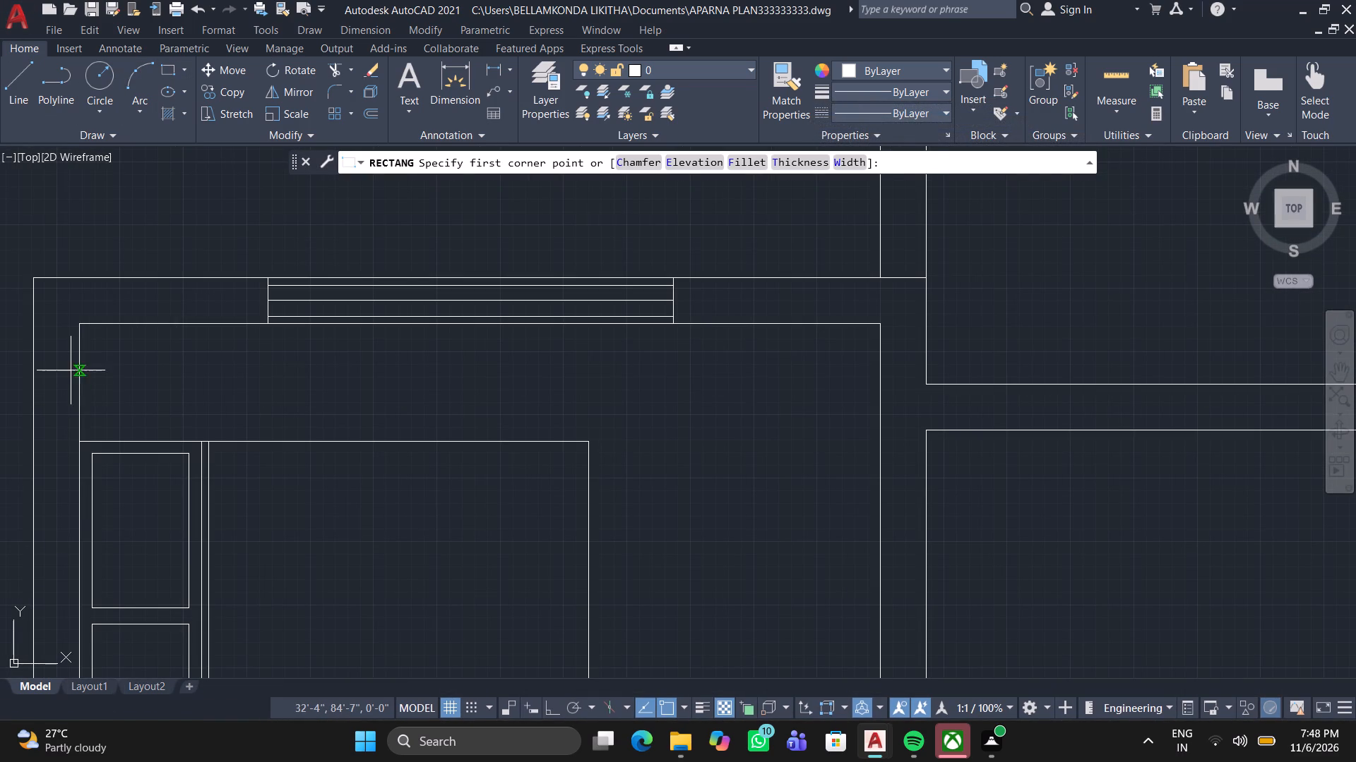
click(73, 356)
scroll(136, 422, up, 2)
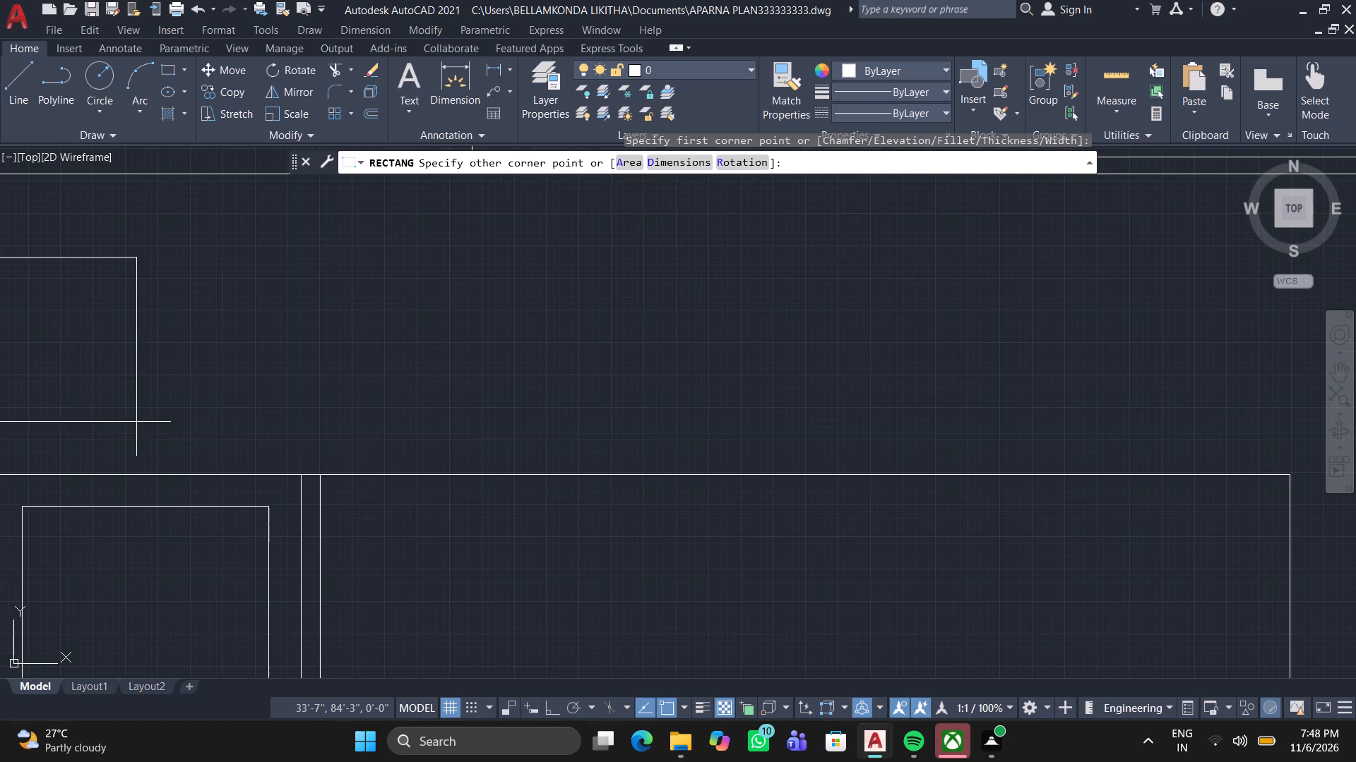
middle_drag(133, 449, 220, 412)
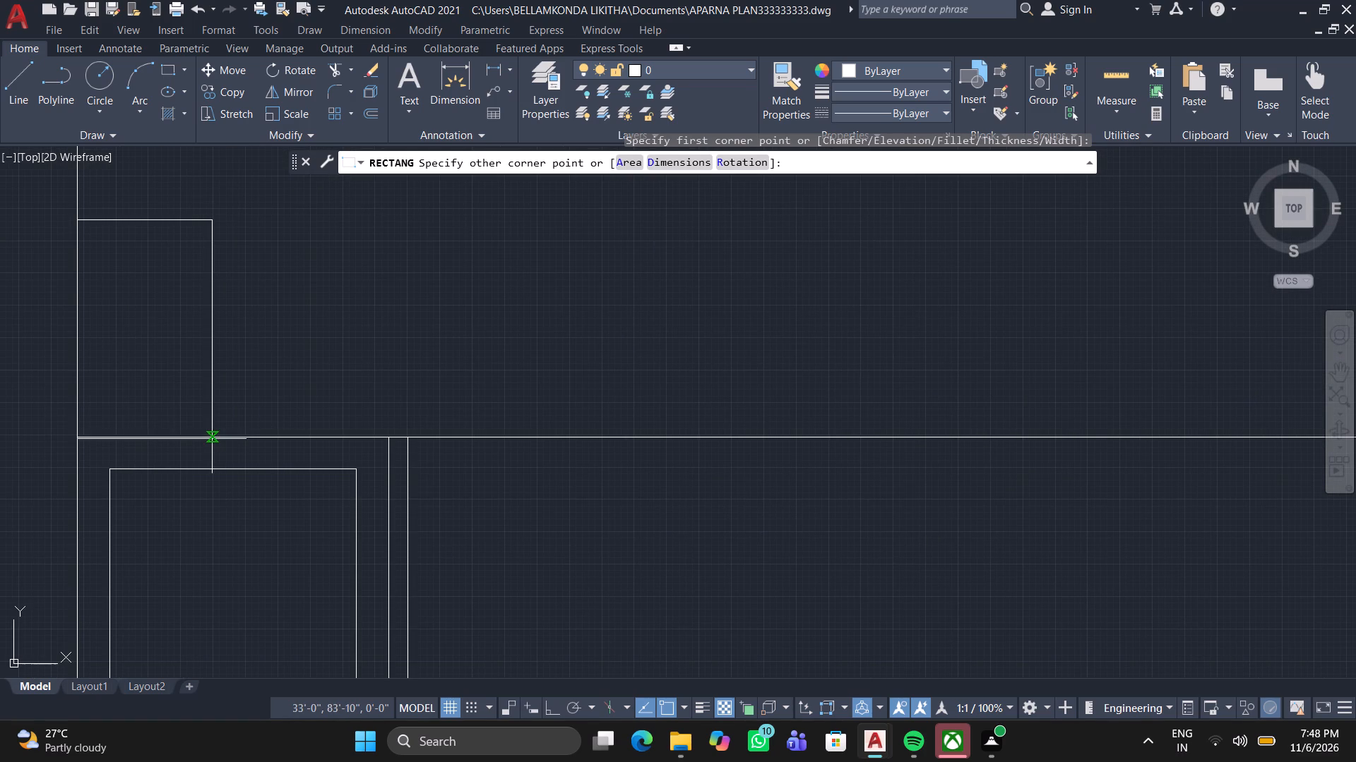
click(212, 437)
scroll(153, 438, down, 1)
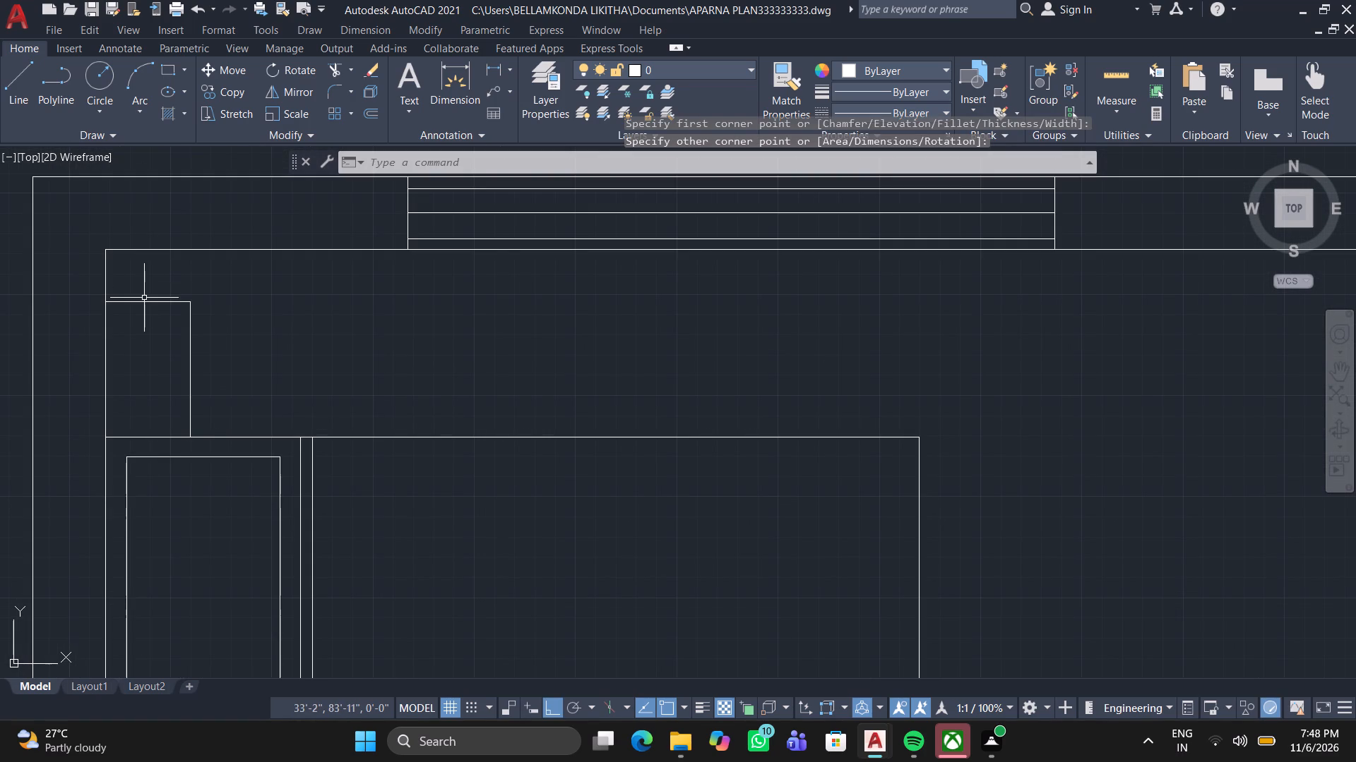
Stretch the bedside table's upper edge down to y about 84'-11", shortening the rectangle to about 1'-0".
click(144, 300)
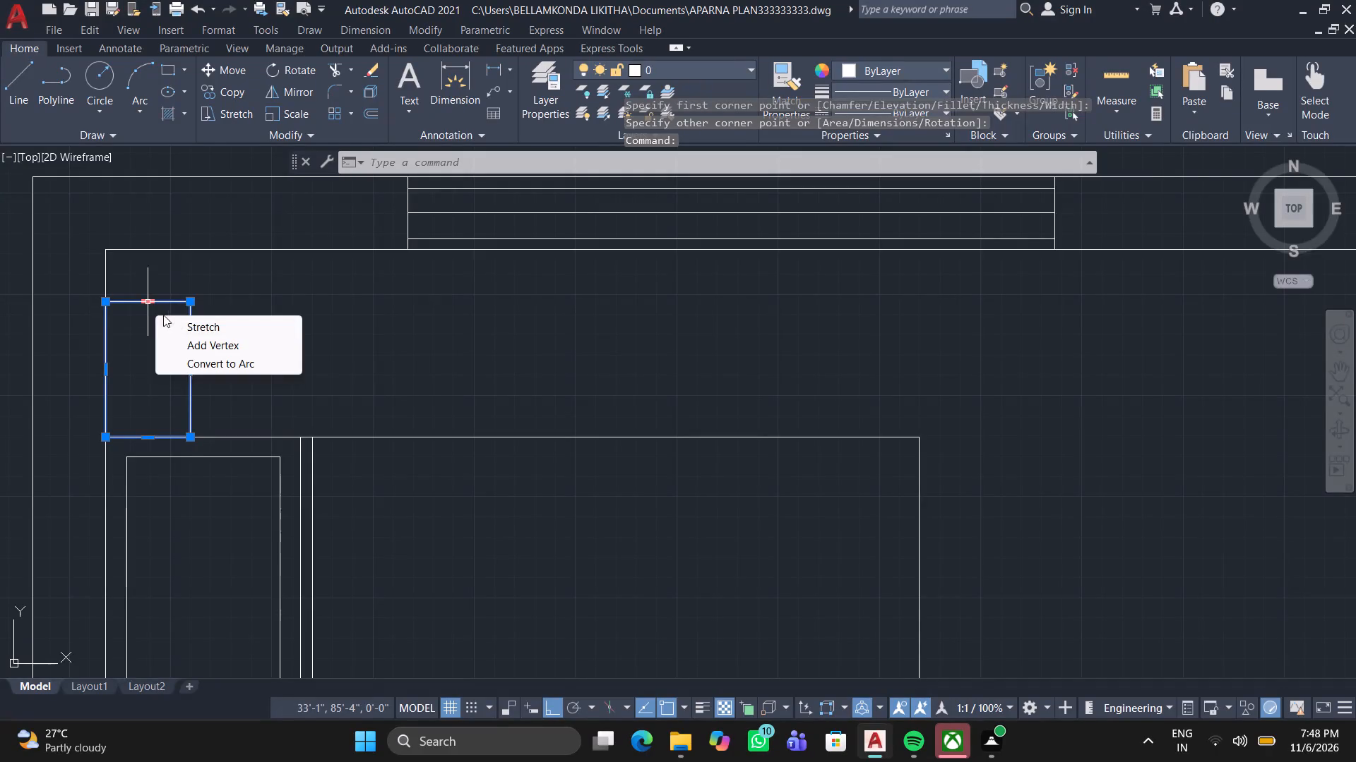
click(138, 315)
click(143, 315)
click(148, 299)
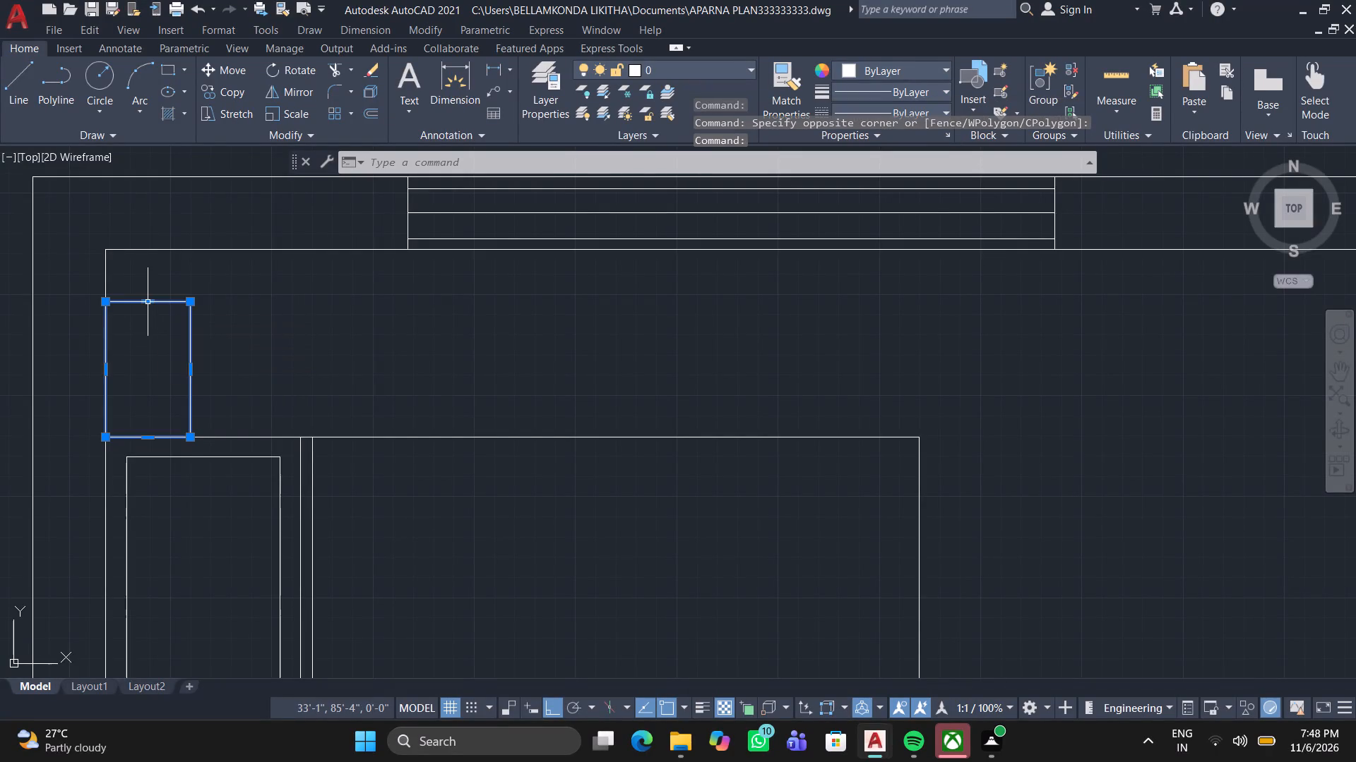
click(148, 299)
click(156, 343)
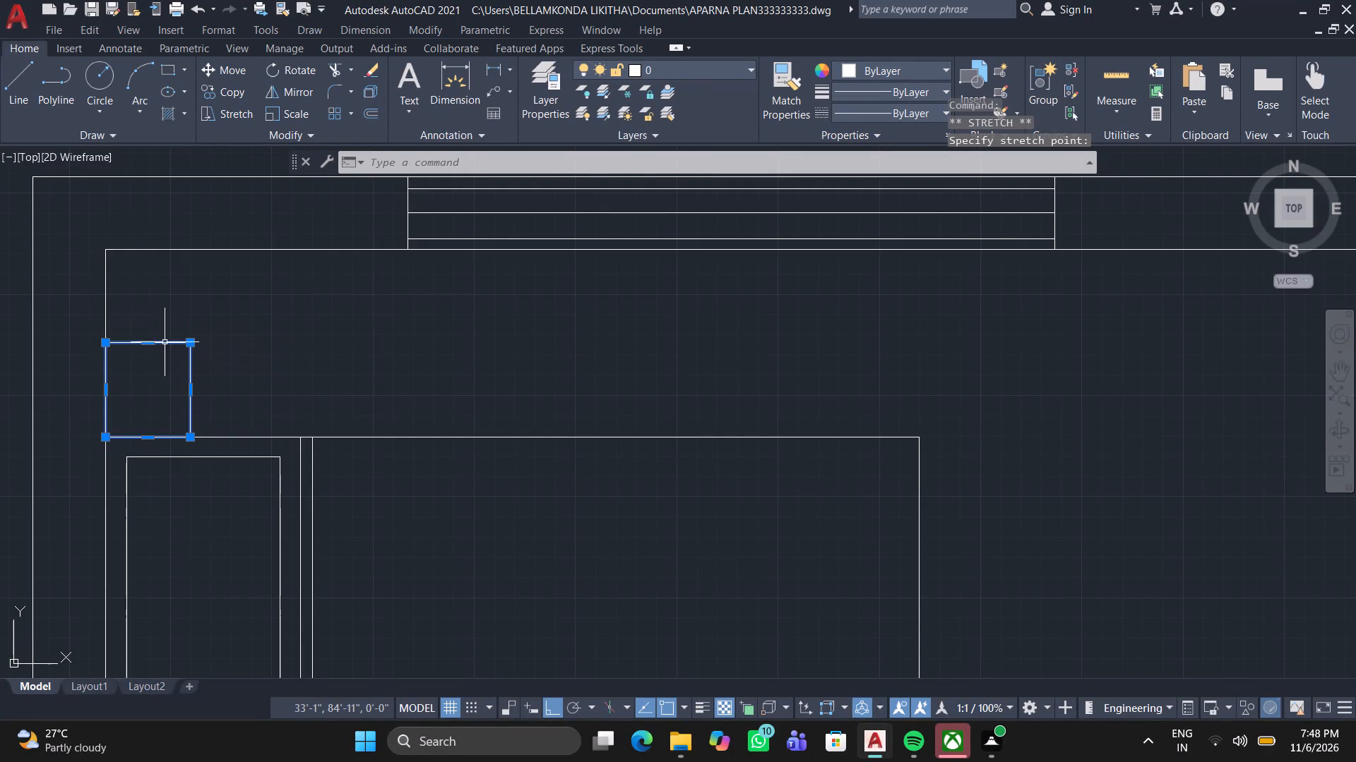
click(37, 280)
click(65, 320)
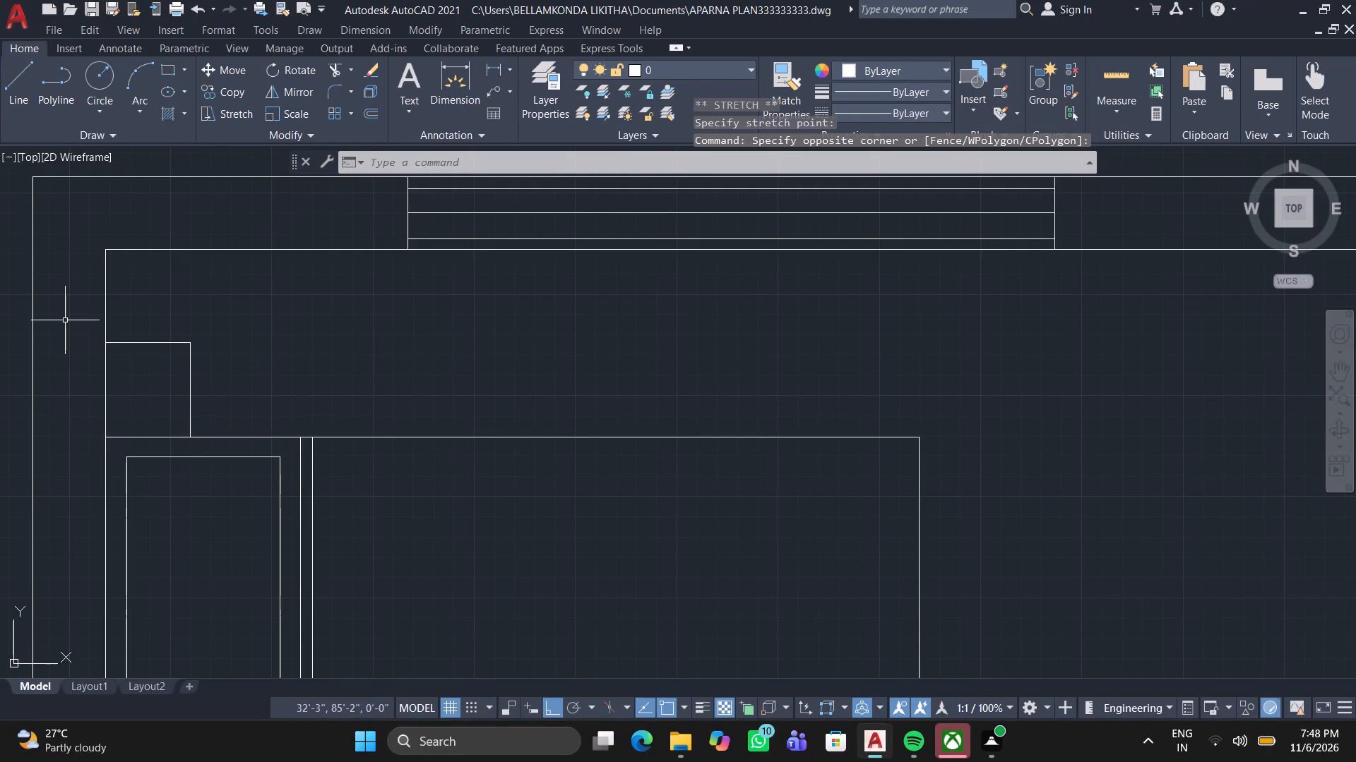
Move the bed, pillows and bedside table together straight up along the left wall until the table sits just below the upper wall.
click(76, 308)
scroll(313, 433, down, 1)
middle_drag(328, 459, 116, 354)
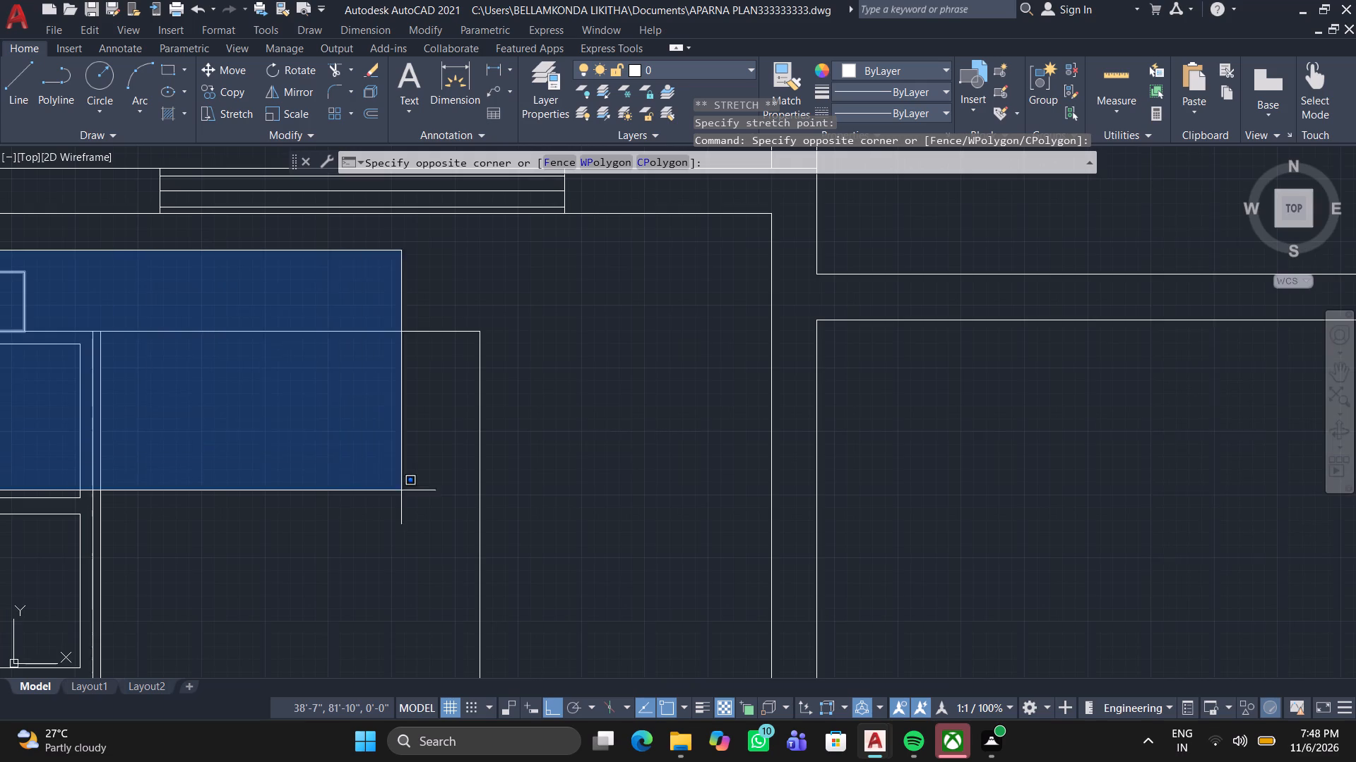
middle_drag(441, 509, 666, 243)
scroll(478, 445, down, 2)
scroll(665, 244, up, 1)
click(704, 413)
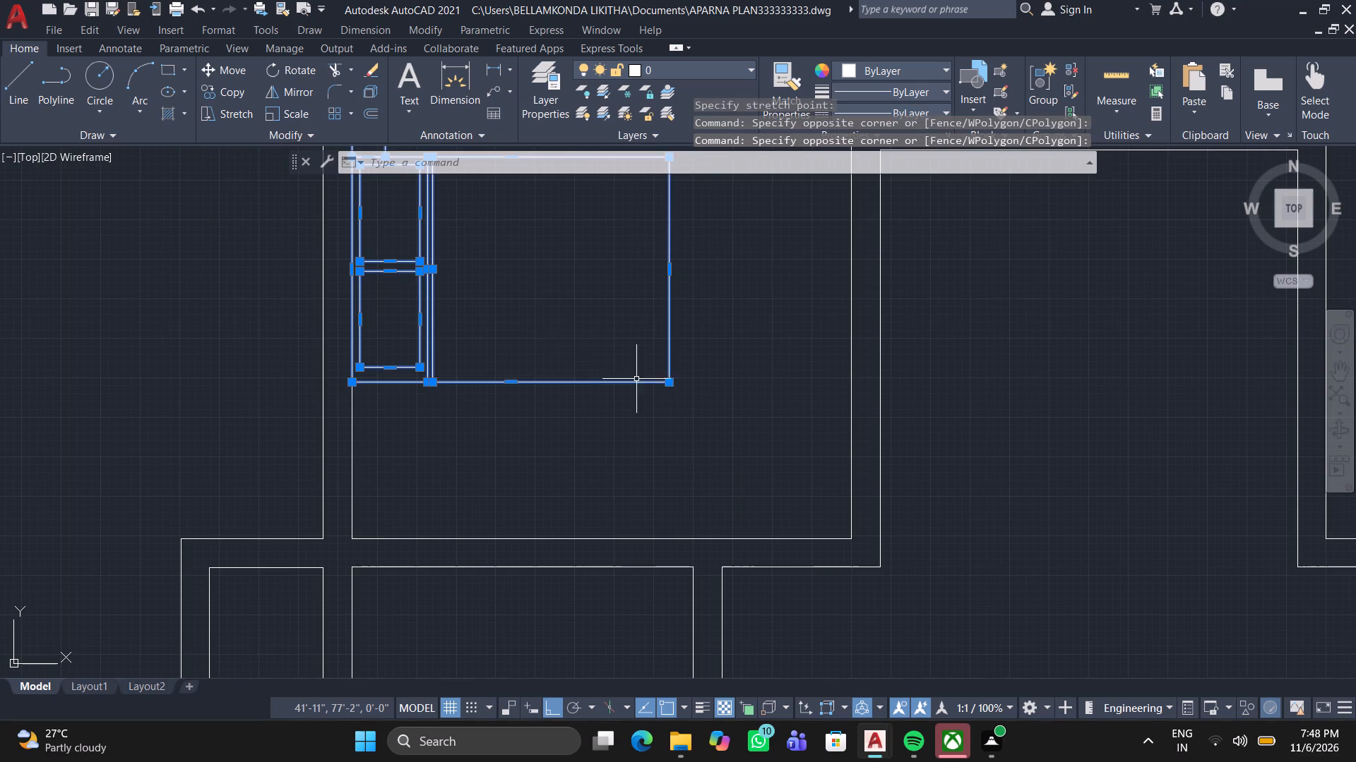
middle_drag(506, 281, 451, 497)
click(208, 66)
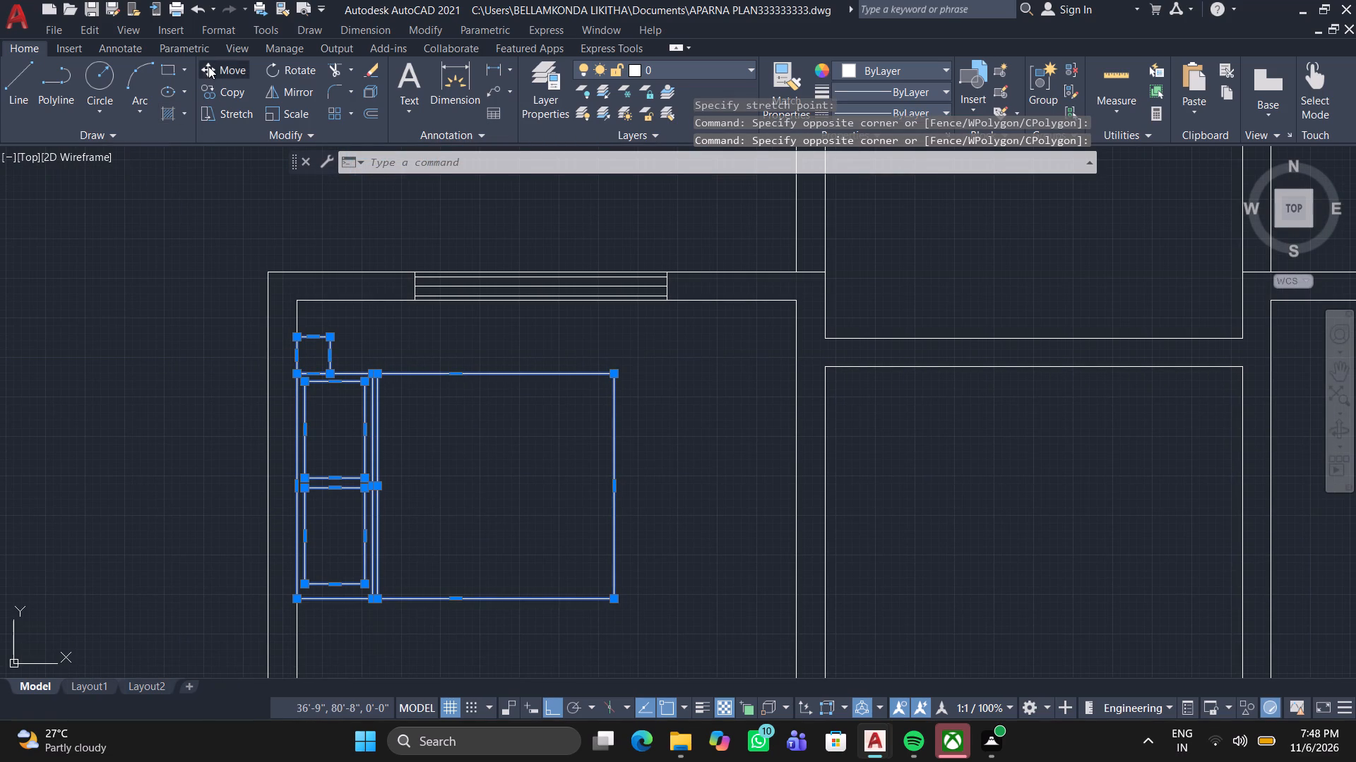
scroll(279, 316, up, 1)
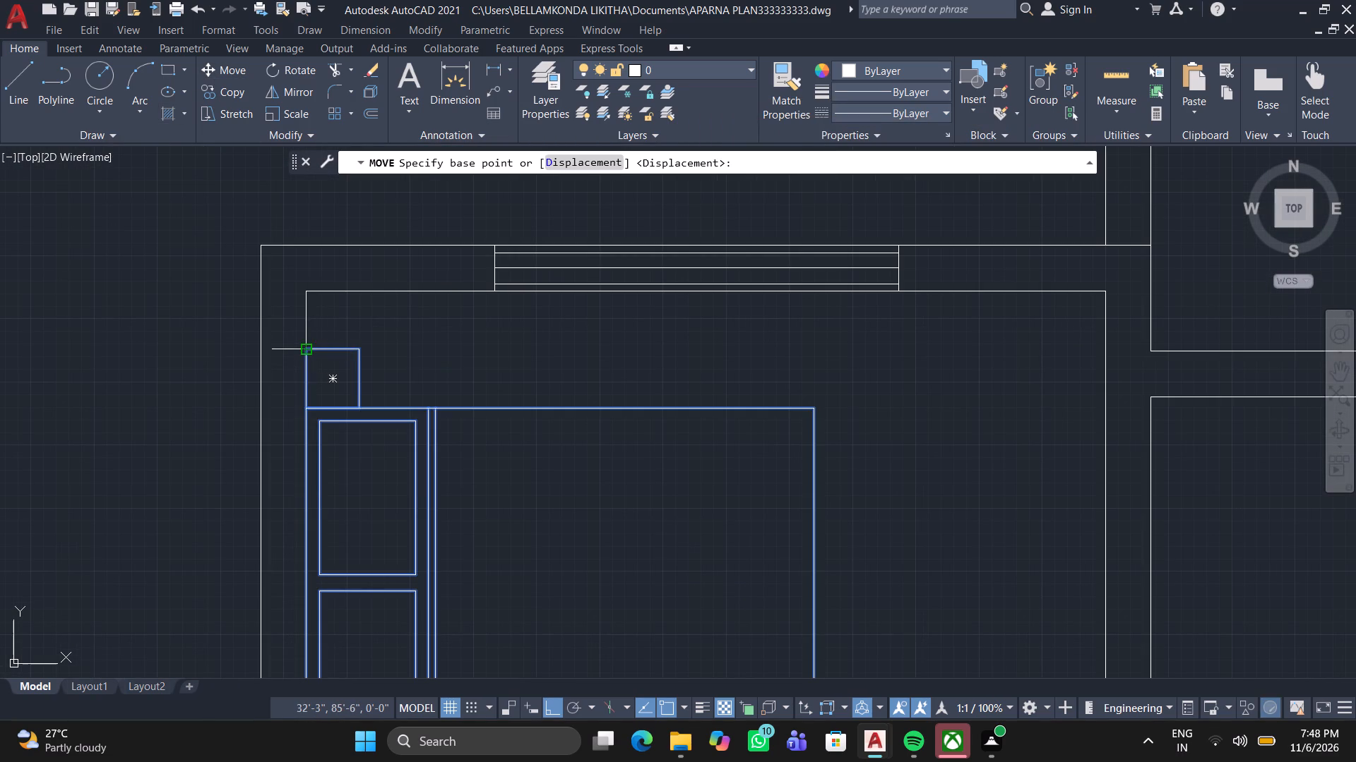
click(311, 351)
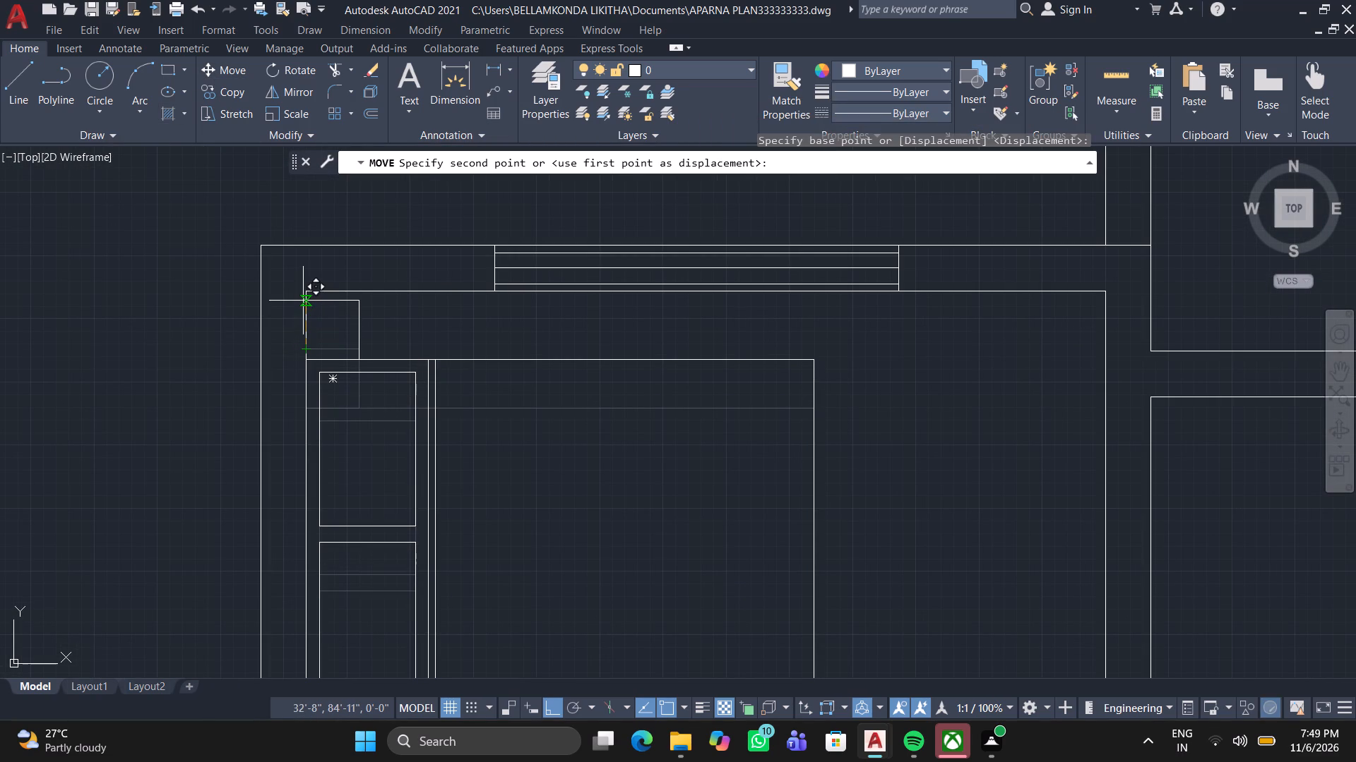
click(303, 301)
scroll(386, 371, down, 1)
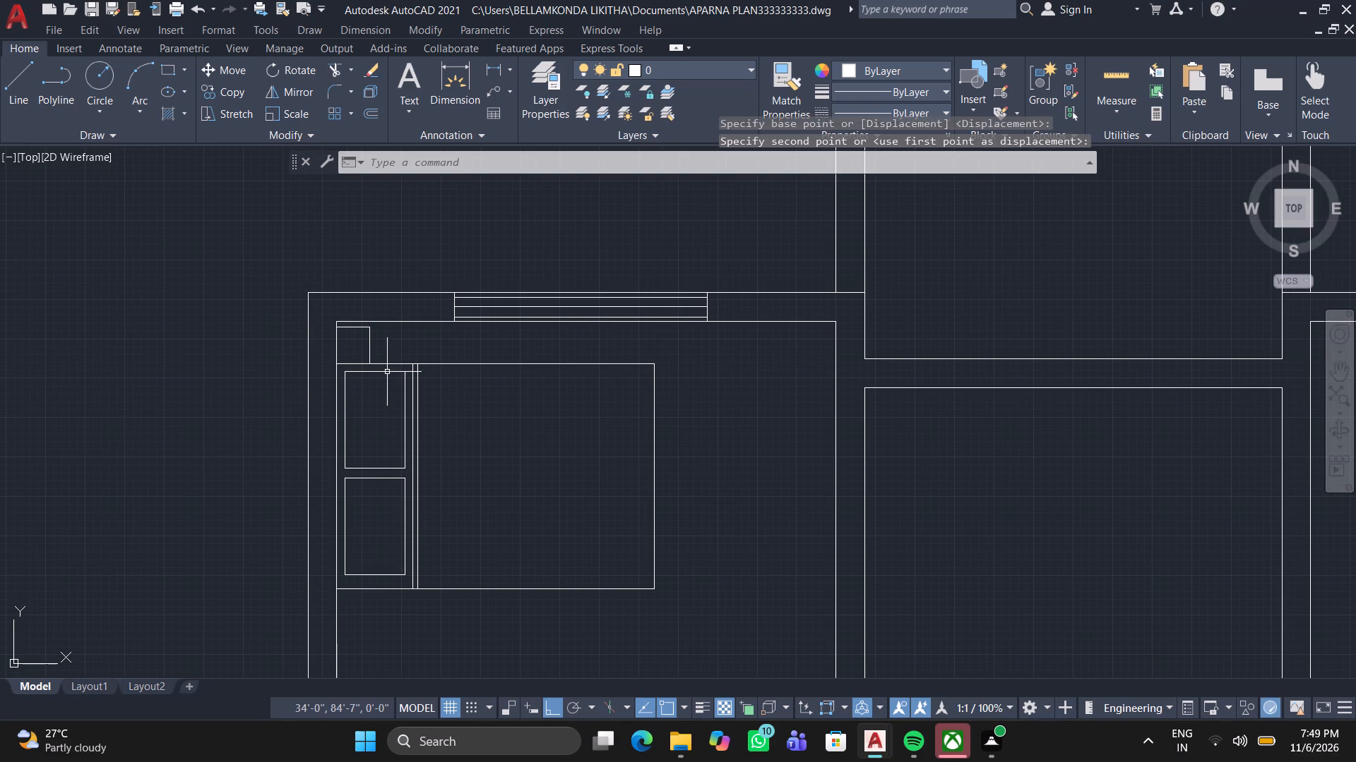
Outline a narrow desk in the room's upper-right corner with lines running about 7'-3" down from the upper wall and across to the right wall.
middle_drag(364, 356, 267, 224)
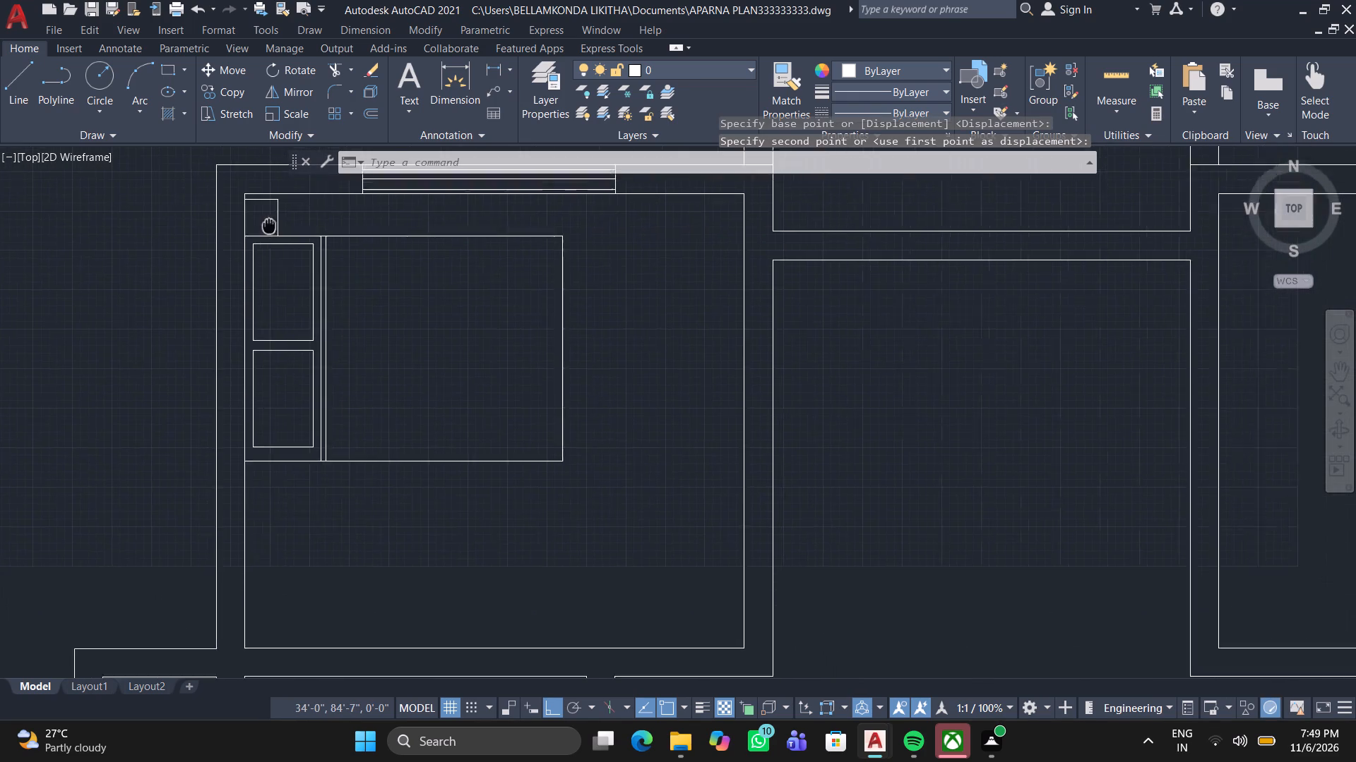
middle_drag(267, 224, 143, 323)
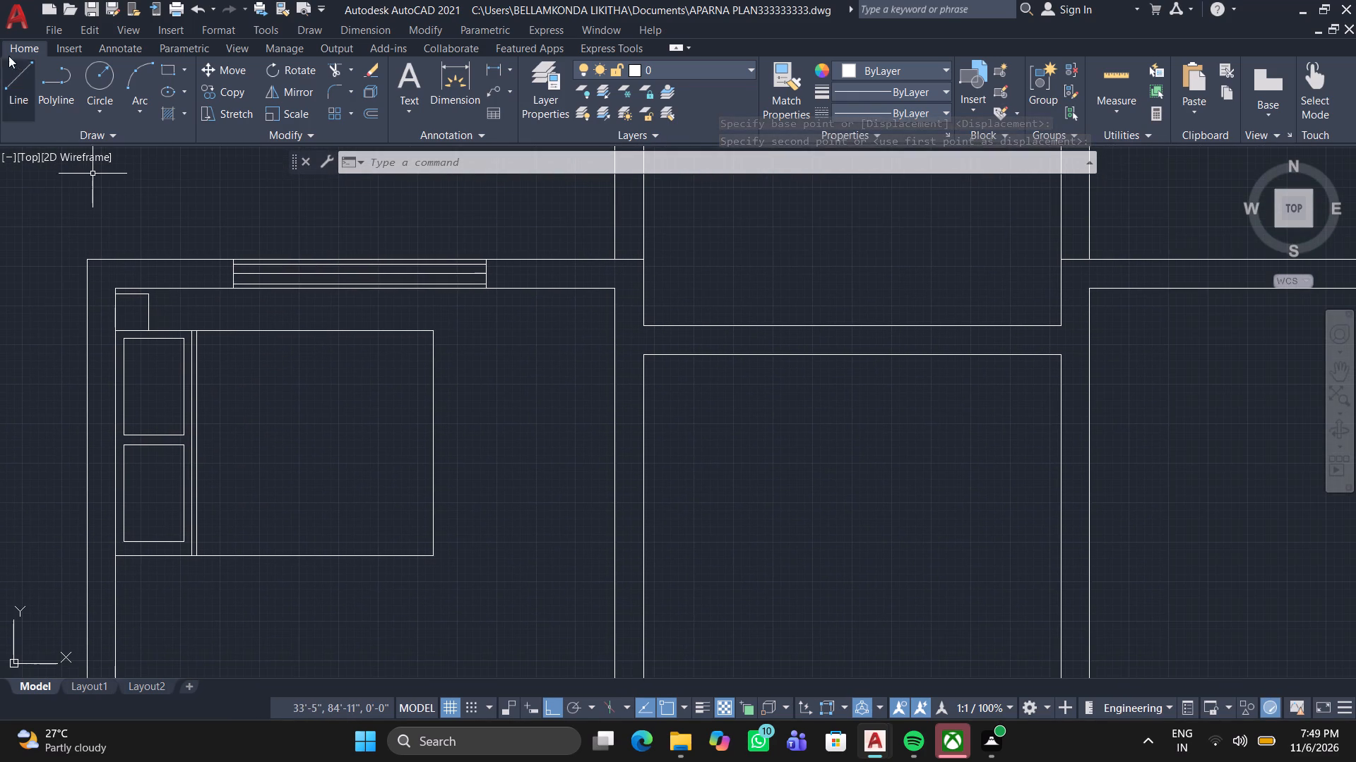
click(20, 73)
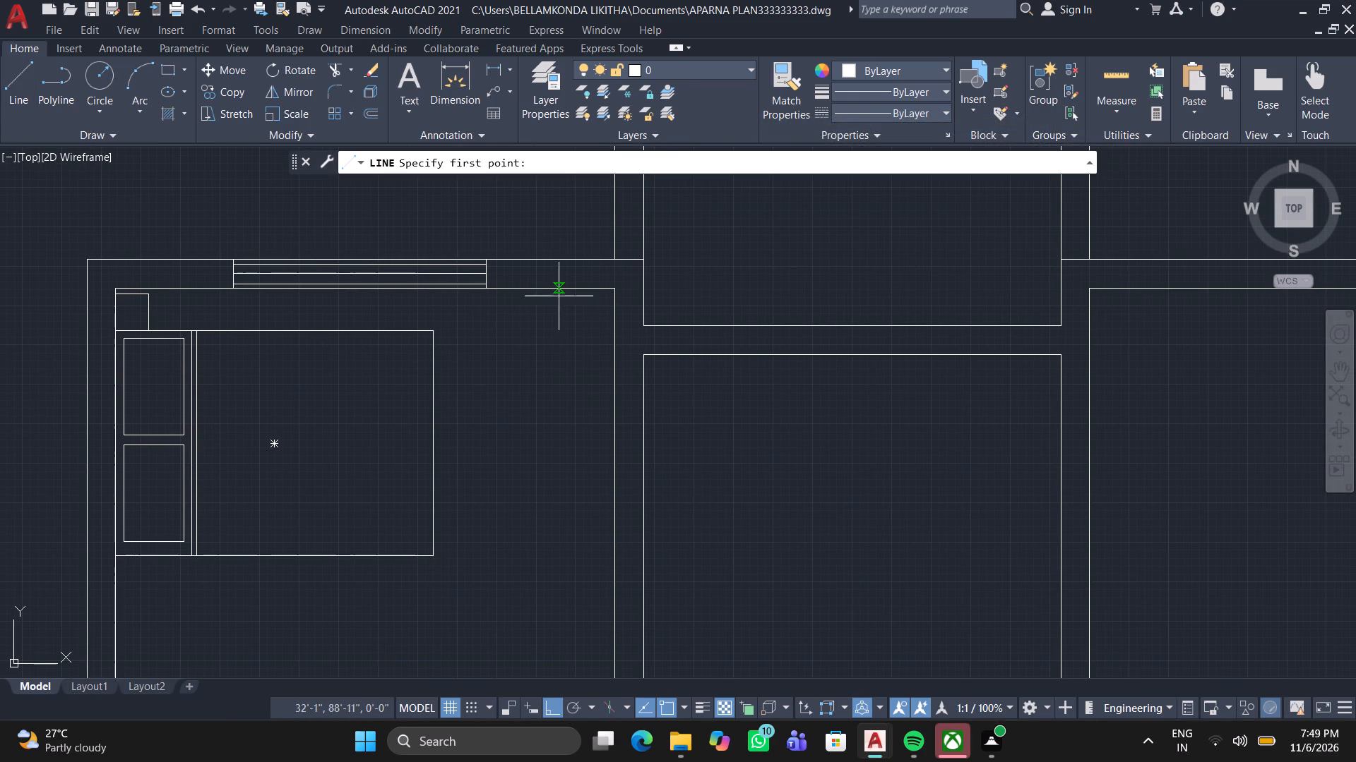
drag(550, 287, 552, 294)
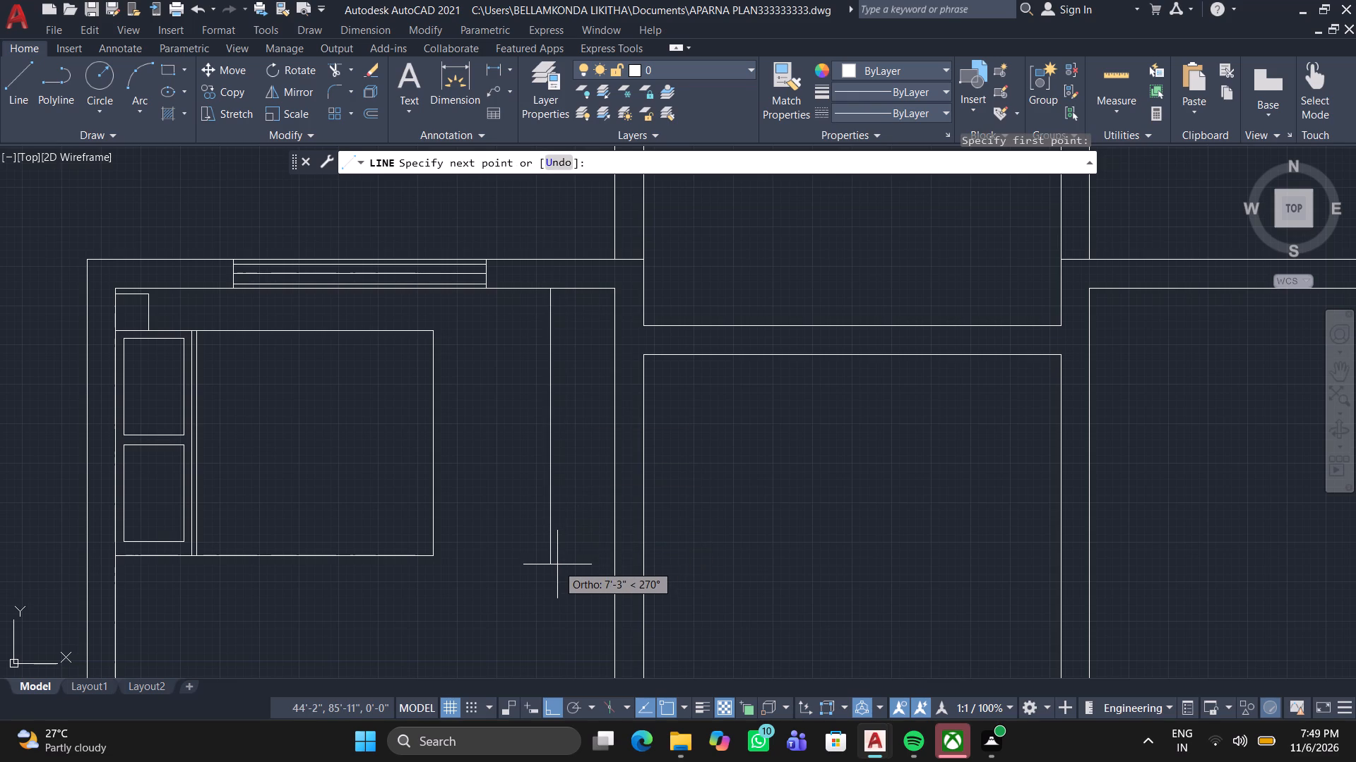
middle_drag(552, 550, 525, 478)
click(523, 491)
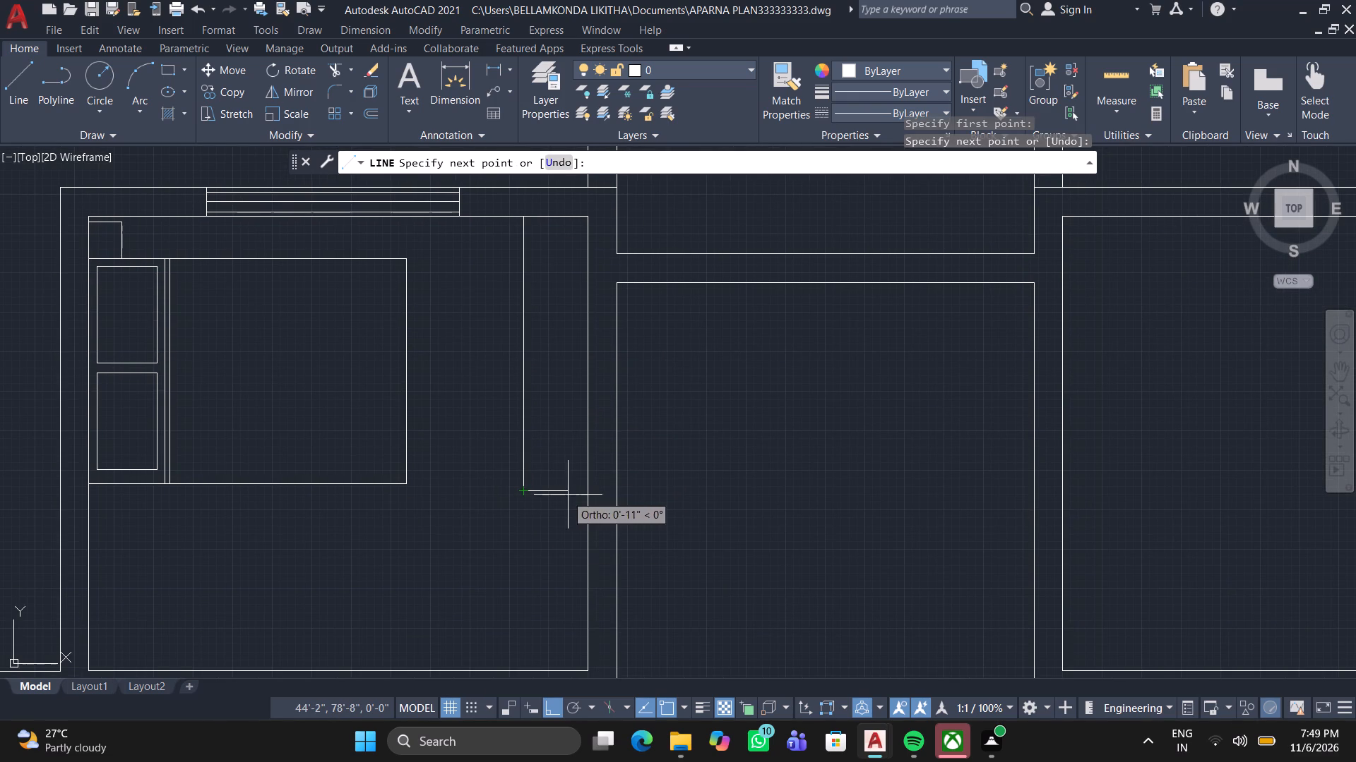
click(586, 492)
key(space)
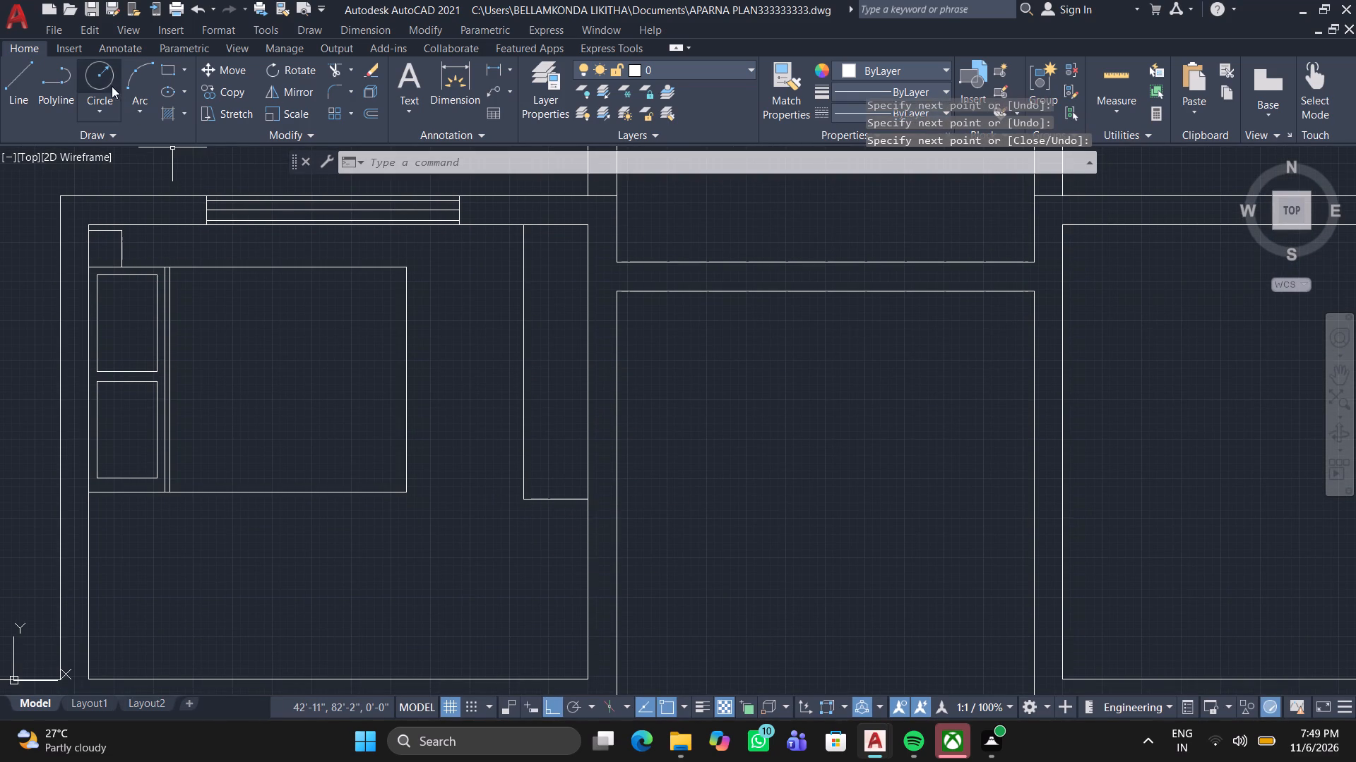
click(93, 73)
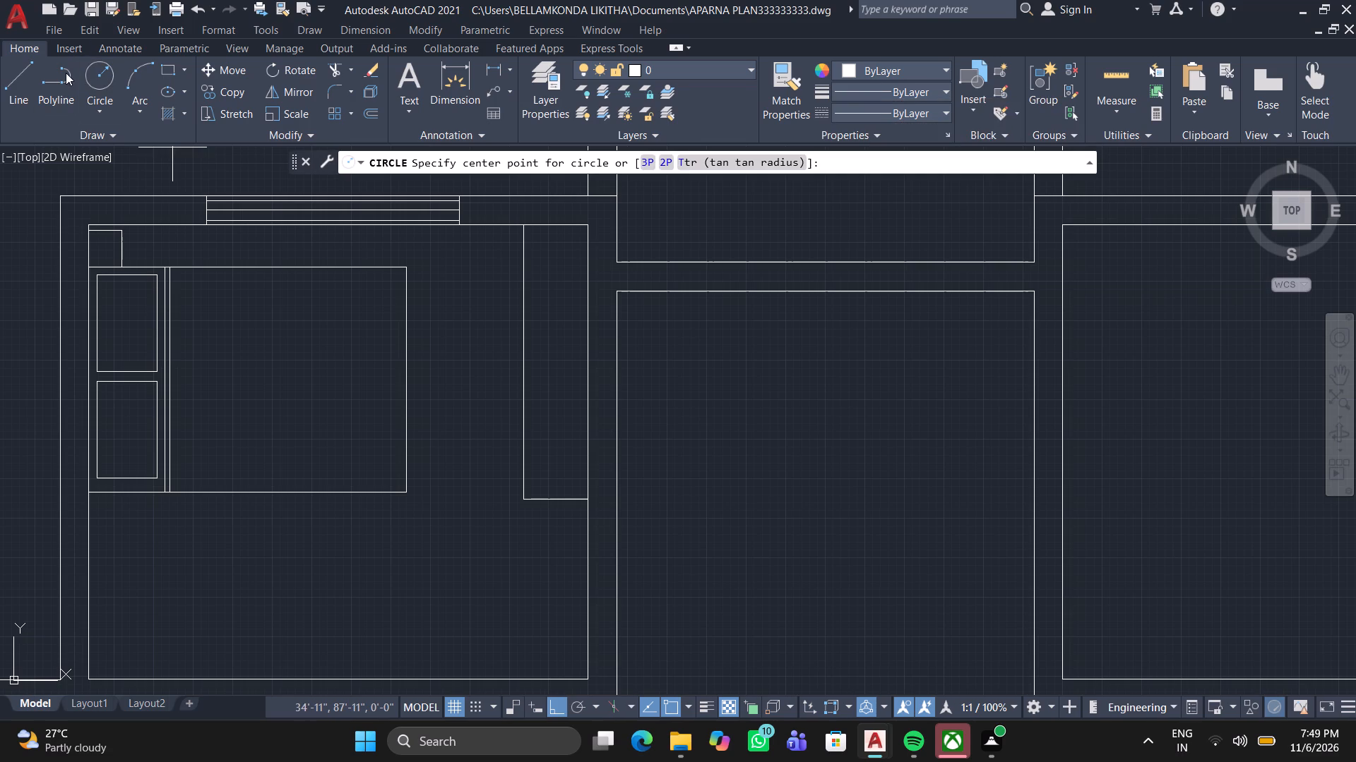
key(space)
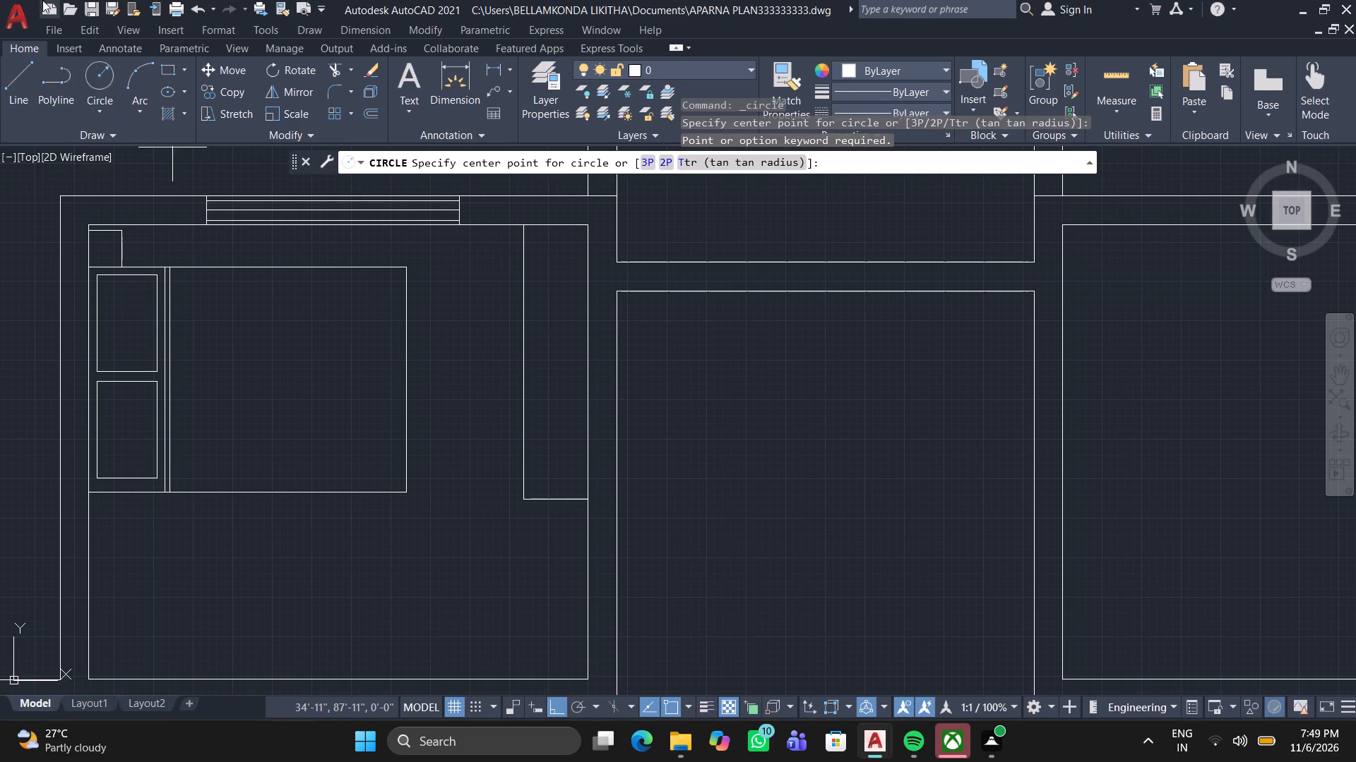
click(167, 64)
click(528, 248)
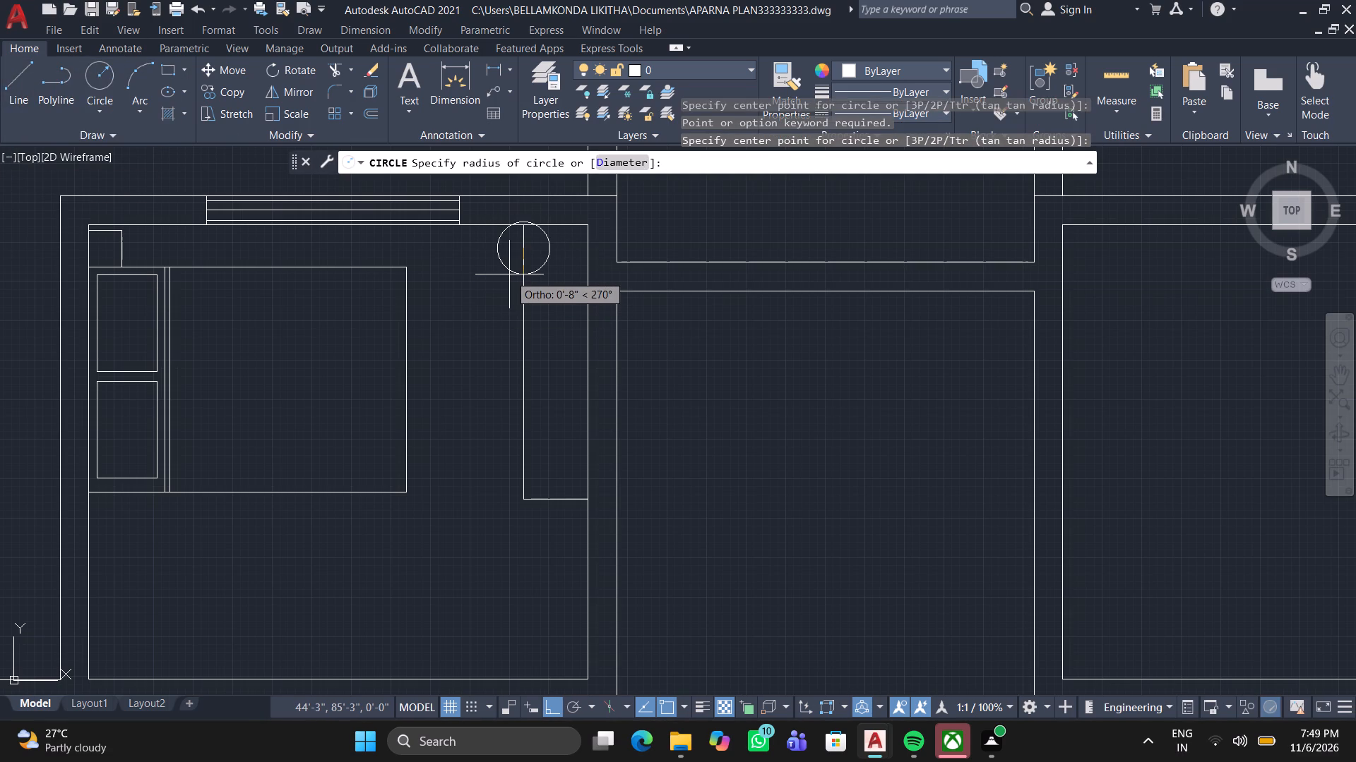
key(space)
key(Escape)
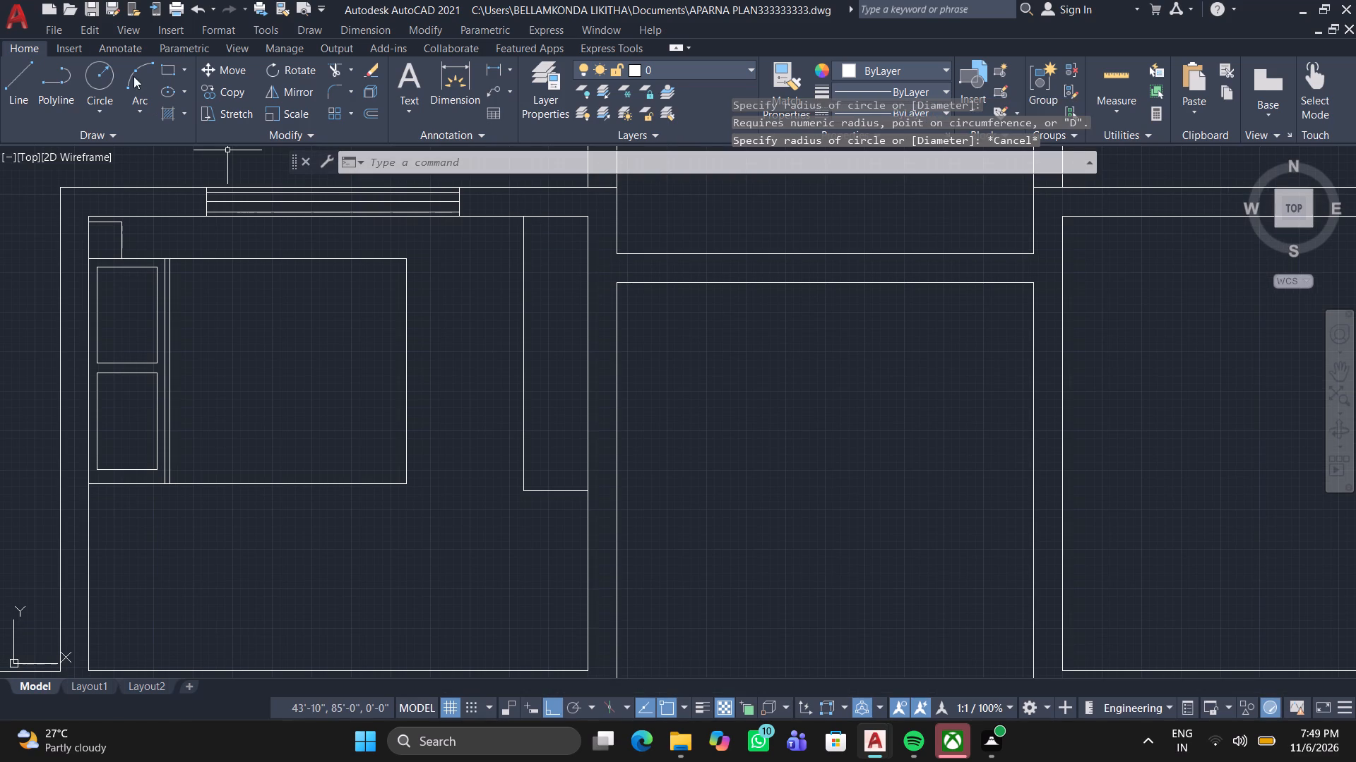
Draw a chair rectangle about 1'-10" tall against the desk's left edge, near its upper end.
click(167, 68)
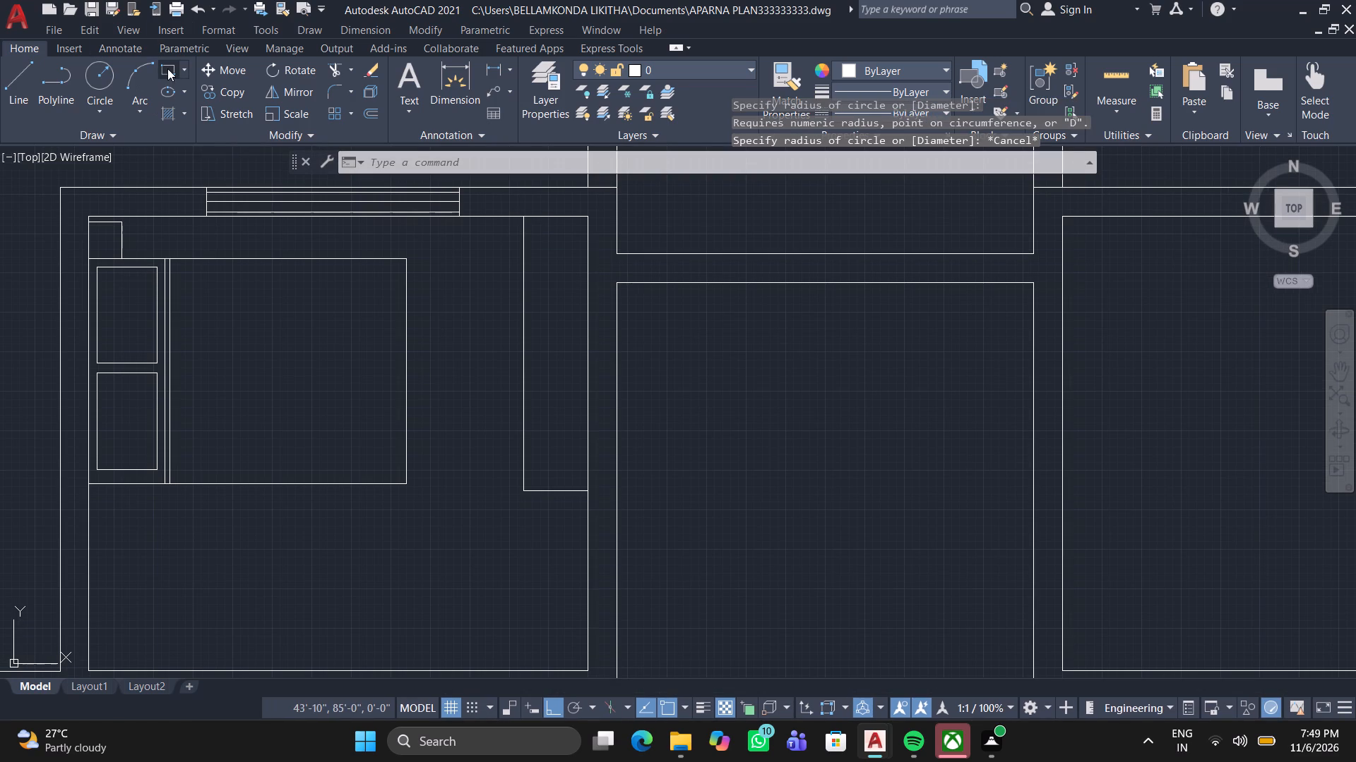
click(519, 265)
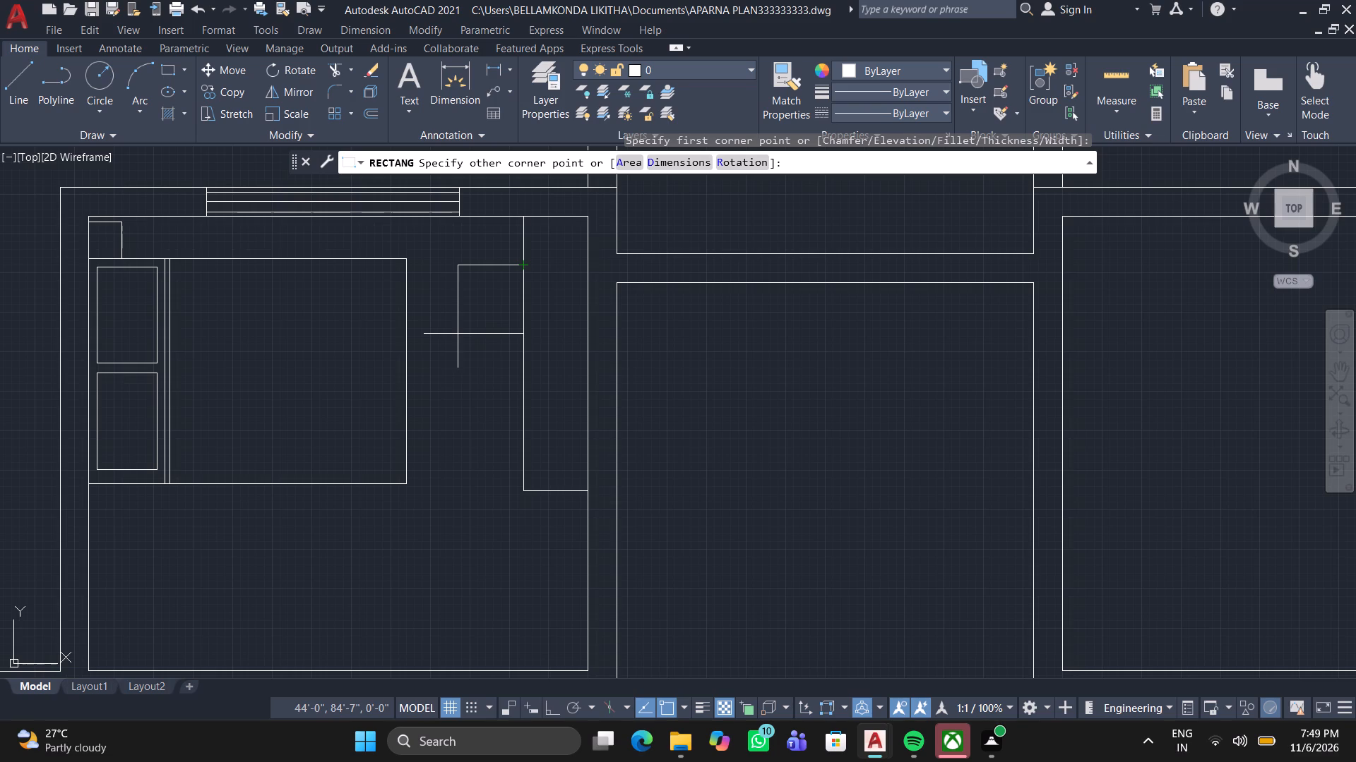
click(462, 334)
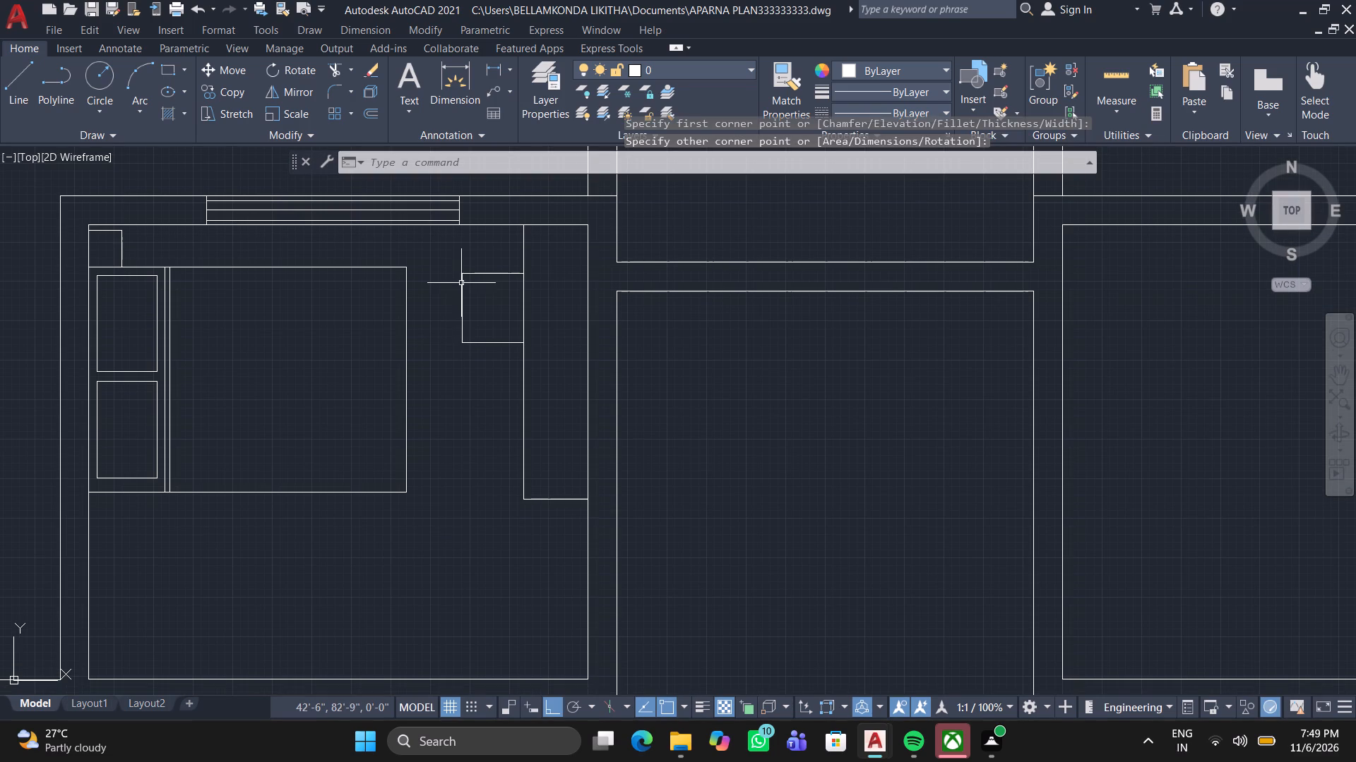
Explode the chair rectangle into separate lines and delete its left vertical edge.
click(461, 283)
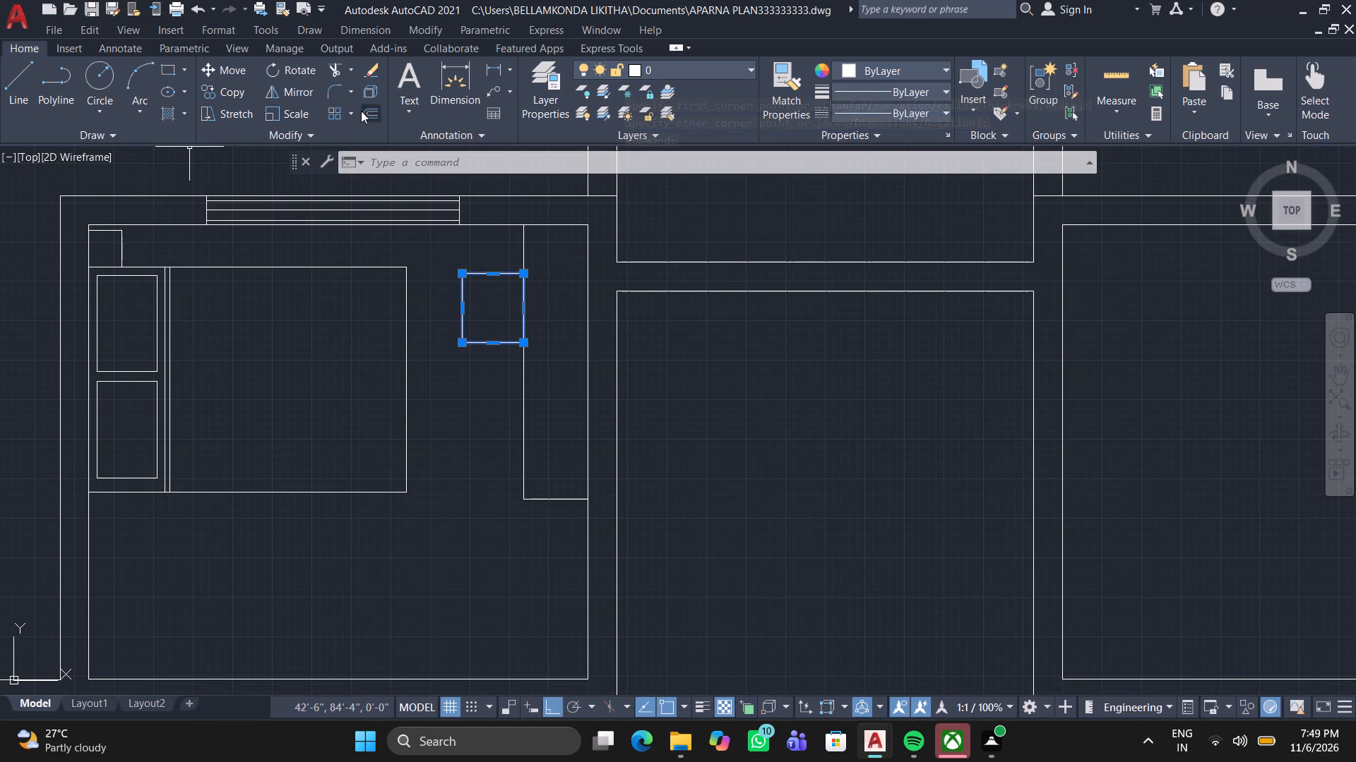
click(368, 85)
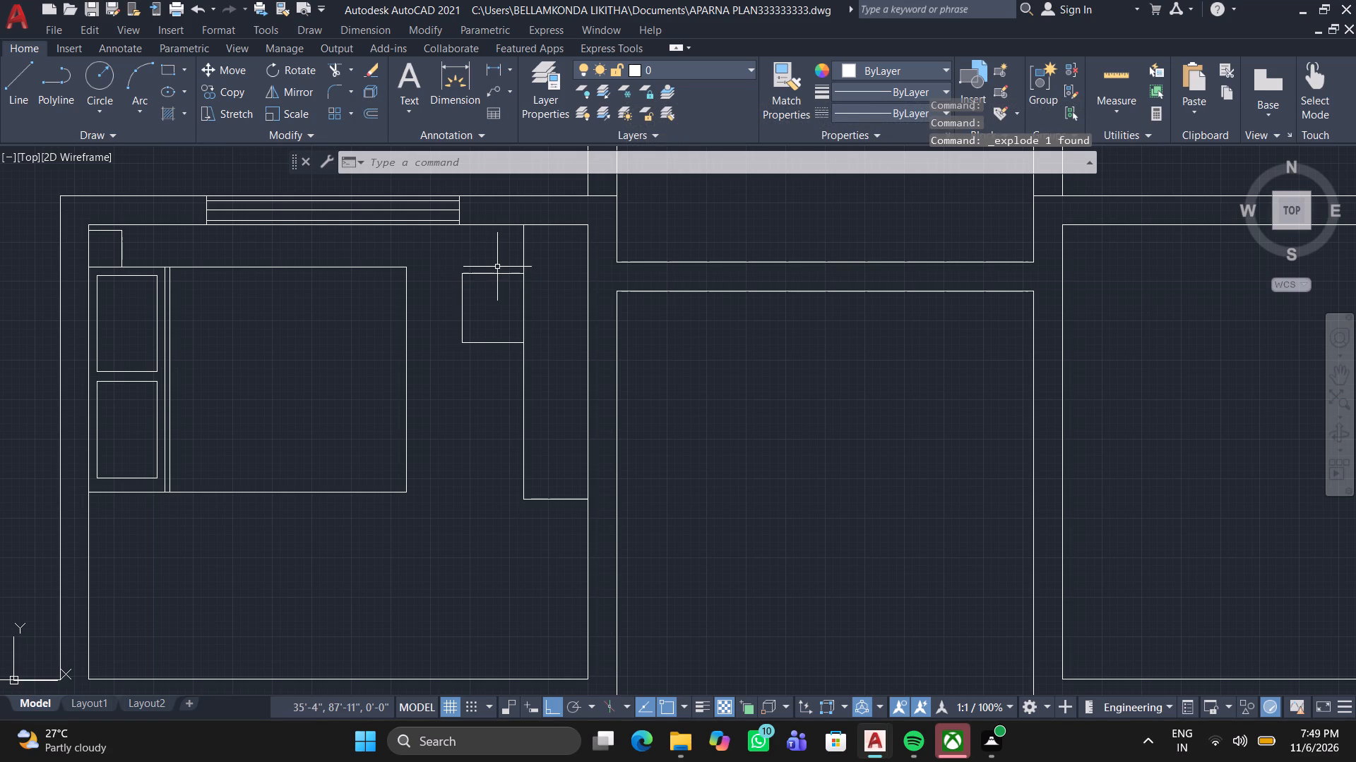
click(492, 272)
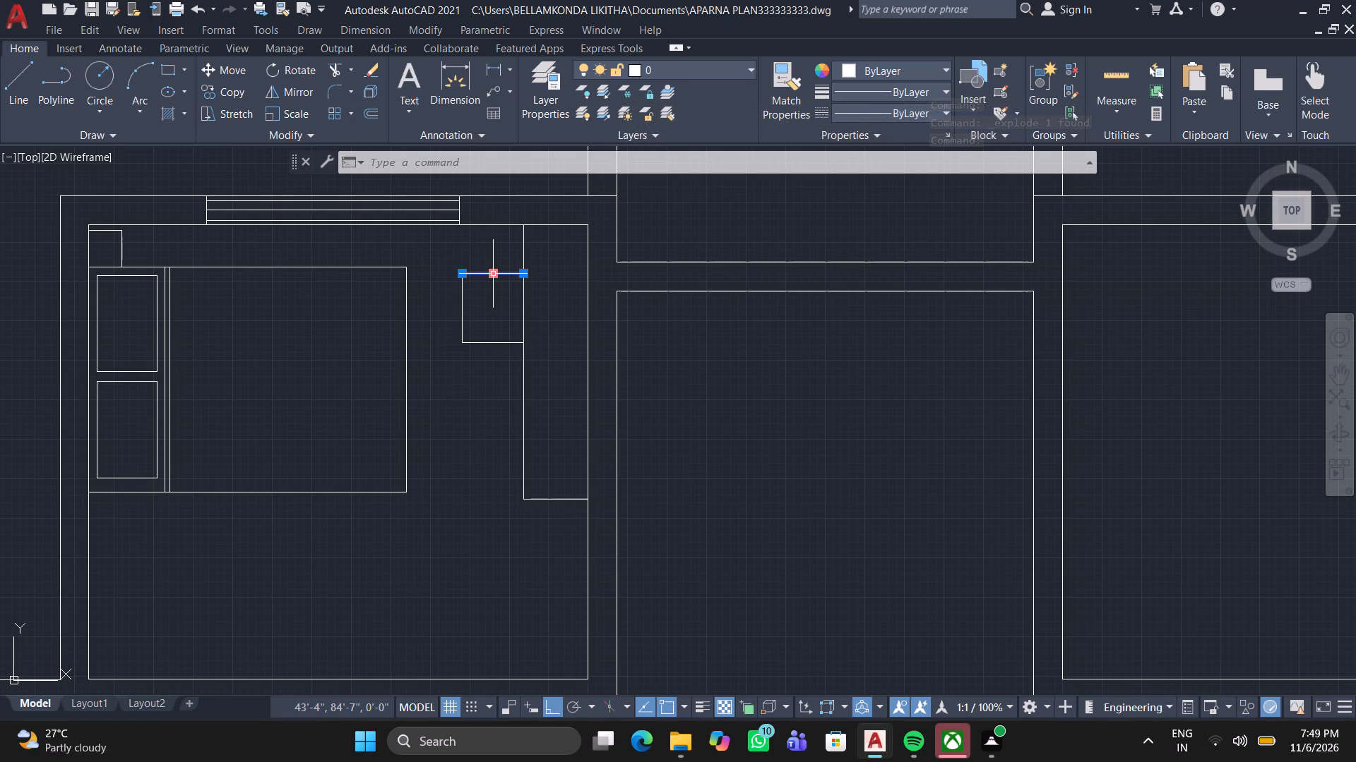
key(Escape)
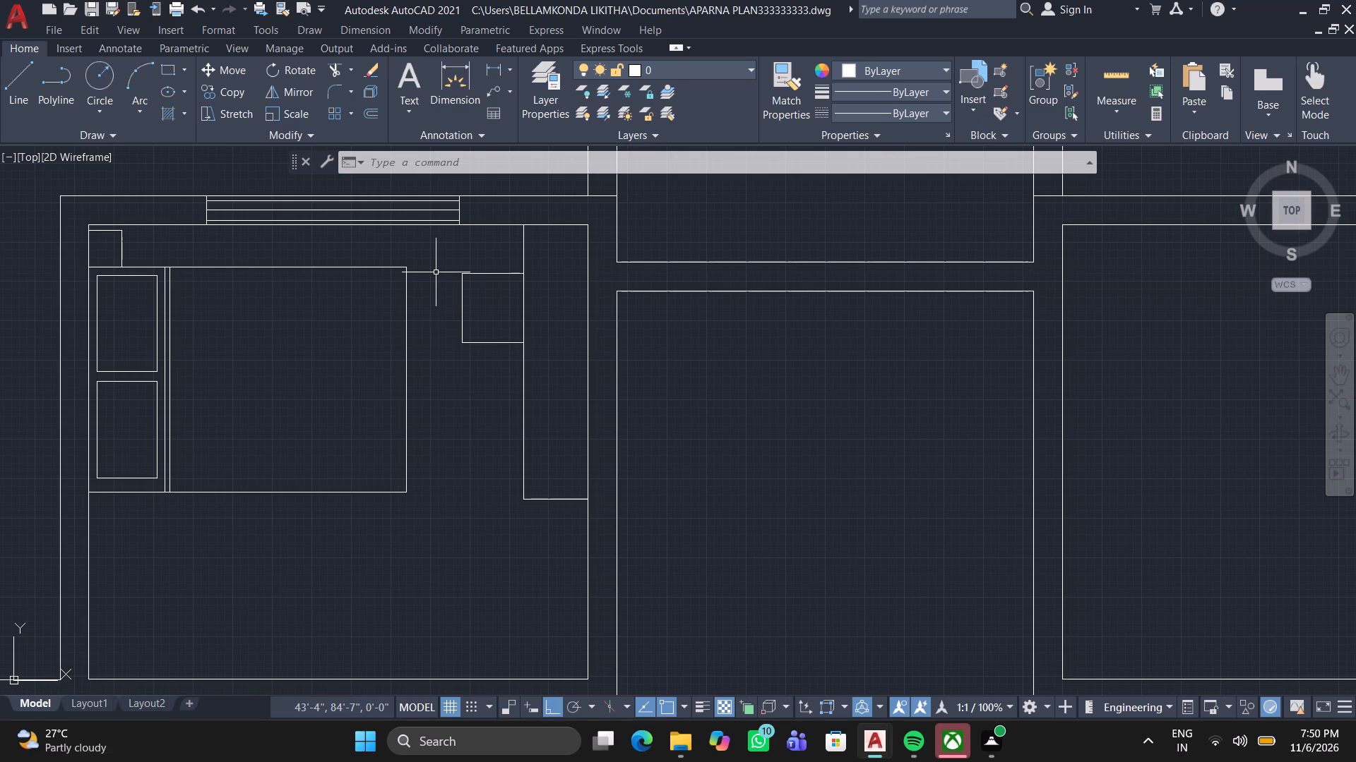
middle_drag(436, 272, 206, 306)
scroll(246, 316, up, 1)
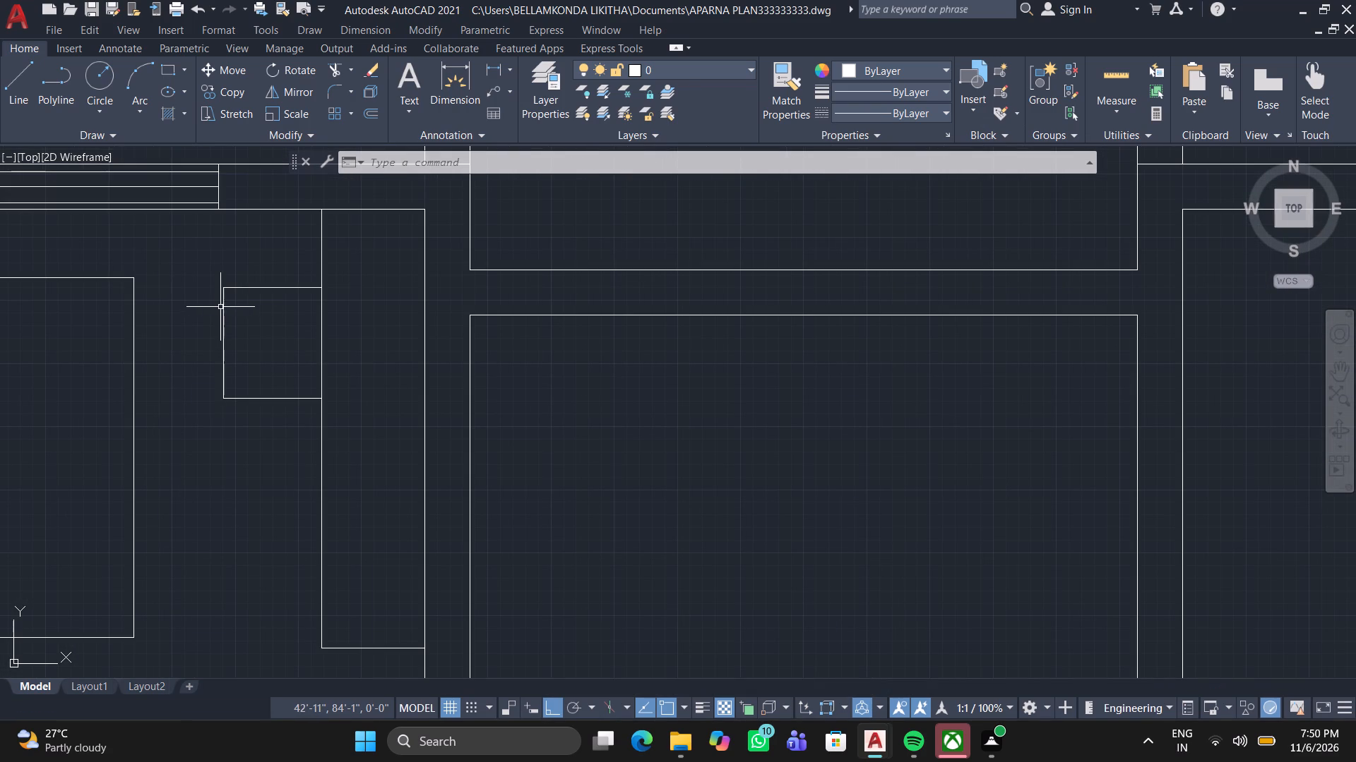
double_click(221, 306)
key(Delete)
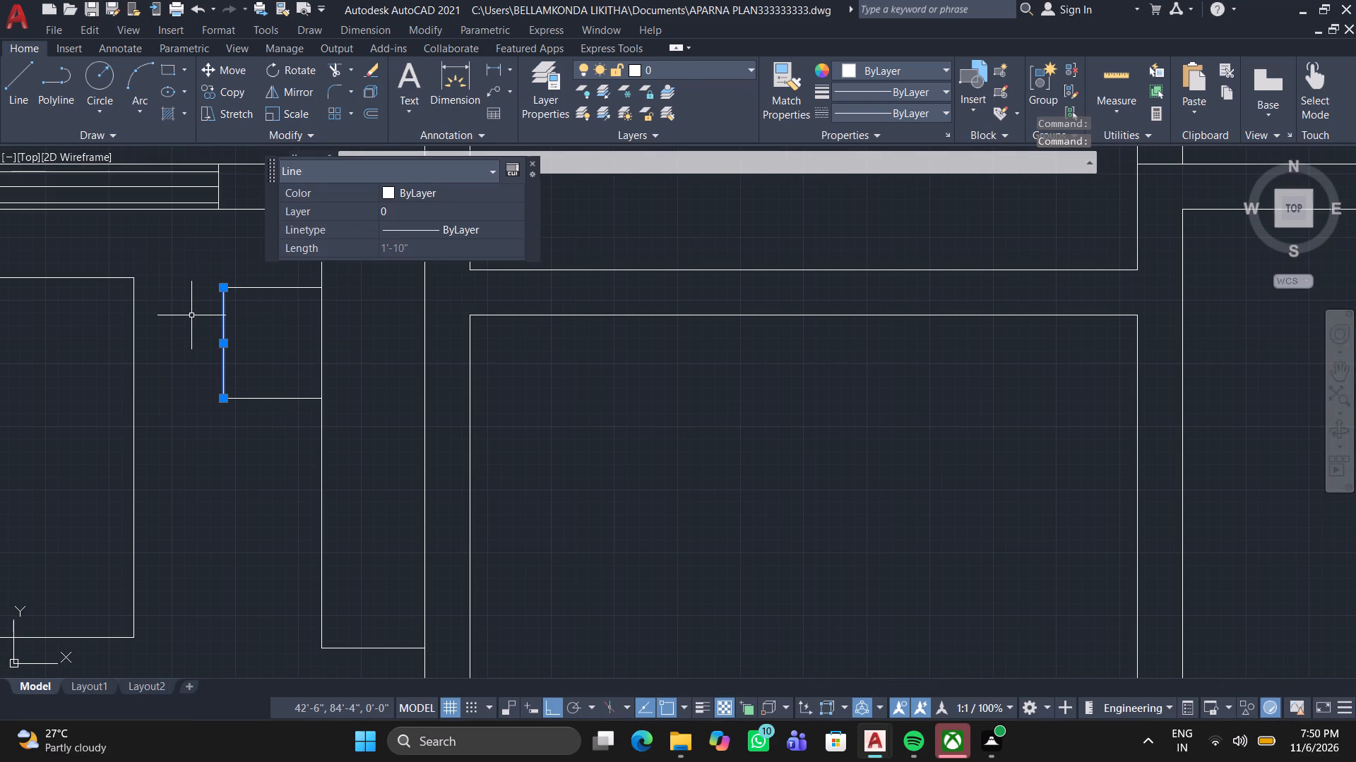
key(Escape)
double_click(221, 322)
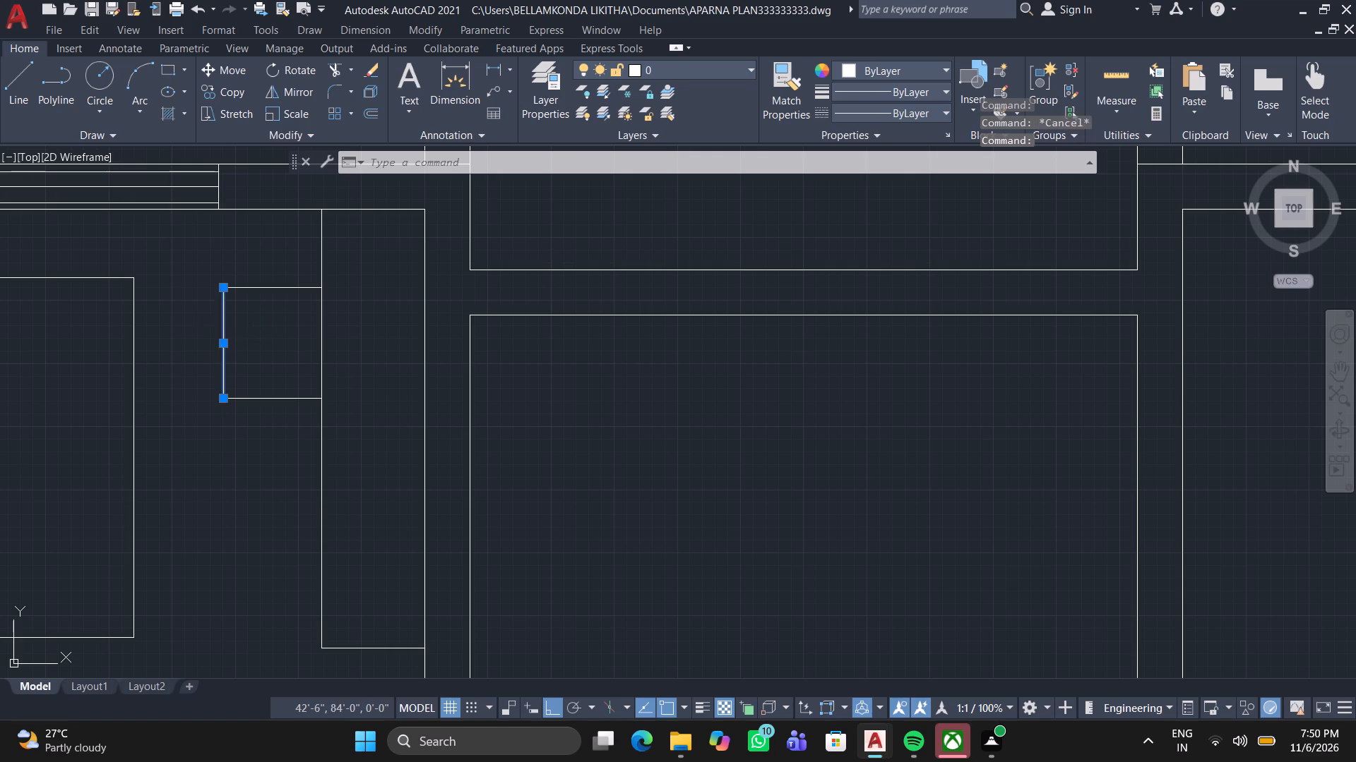
key(Delete)
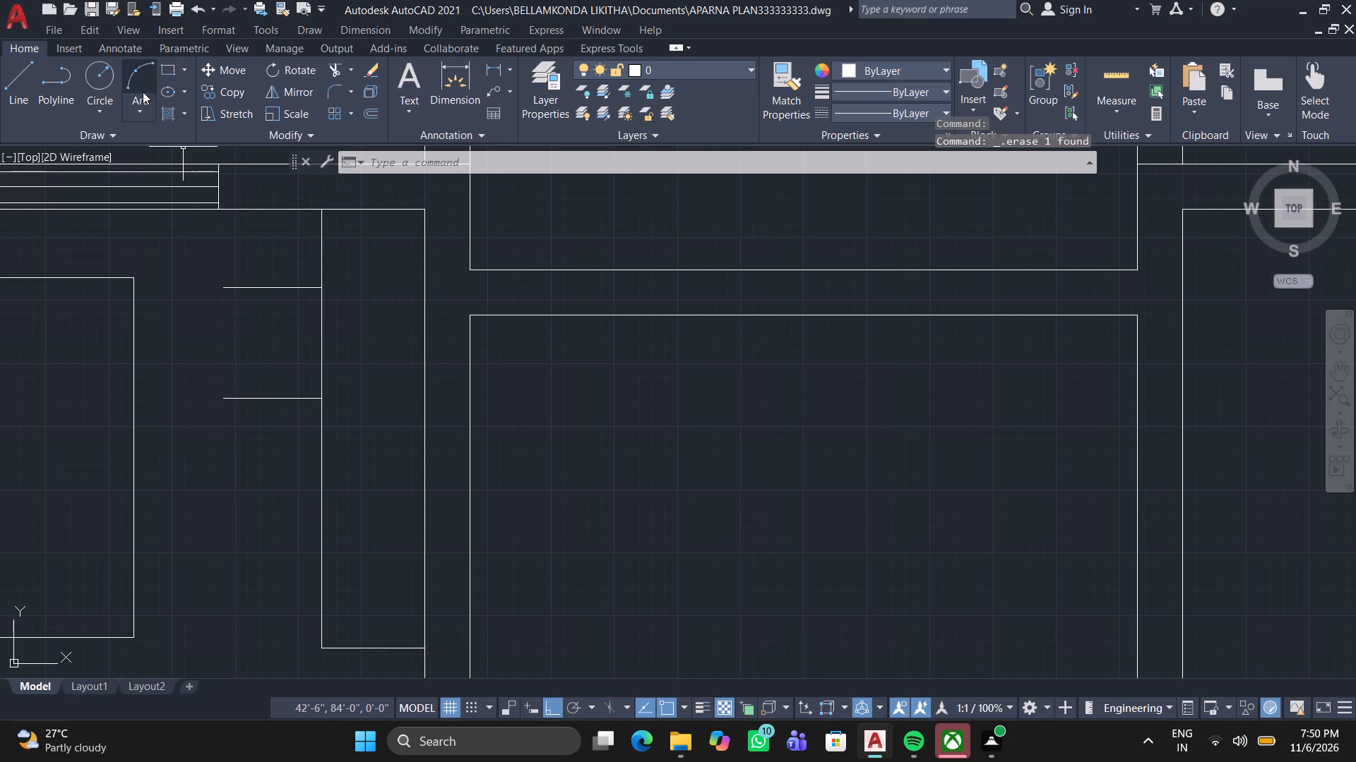
Close the chair's open left side with a Start, End, Direction arc bulging left between the two horizontal lines' ends.
click(139, 100)
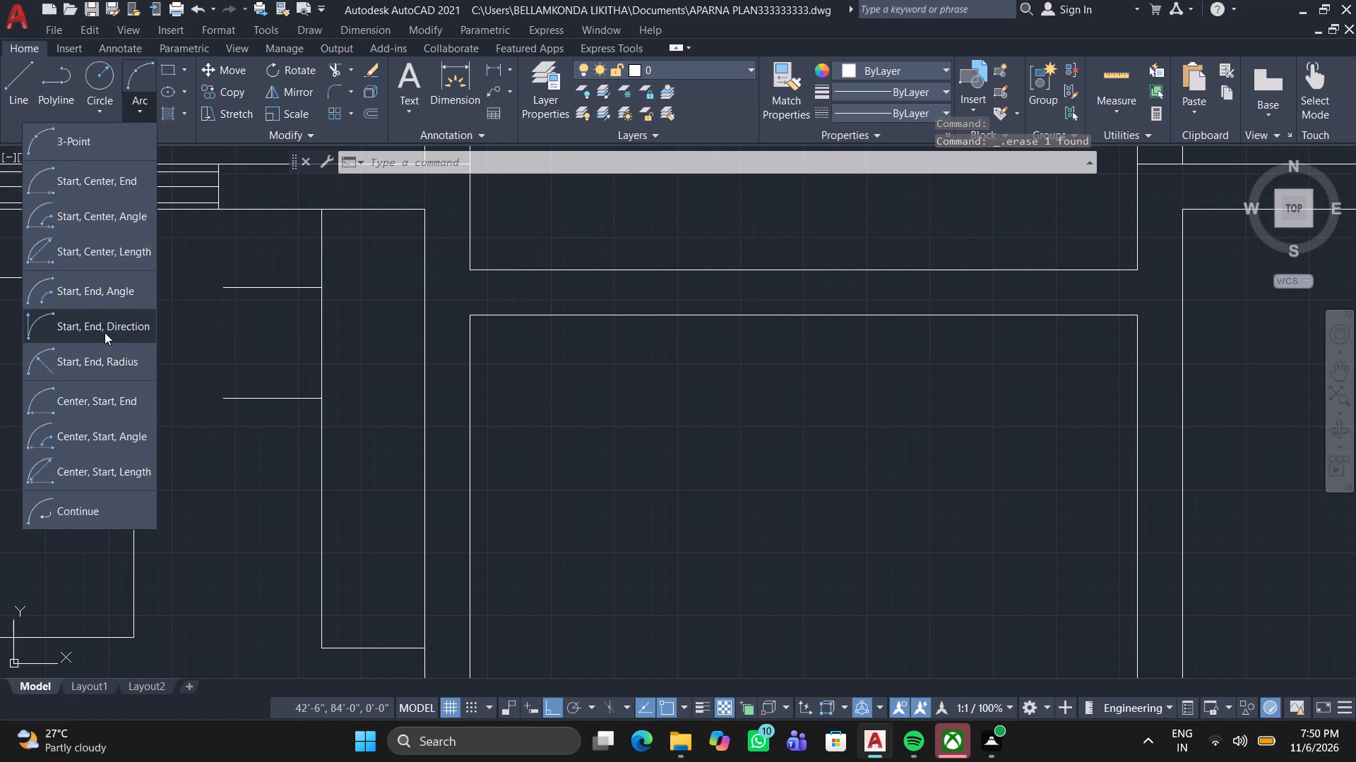
click(107, 327)
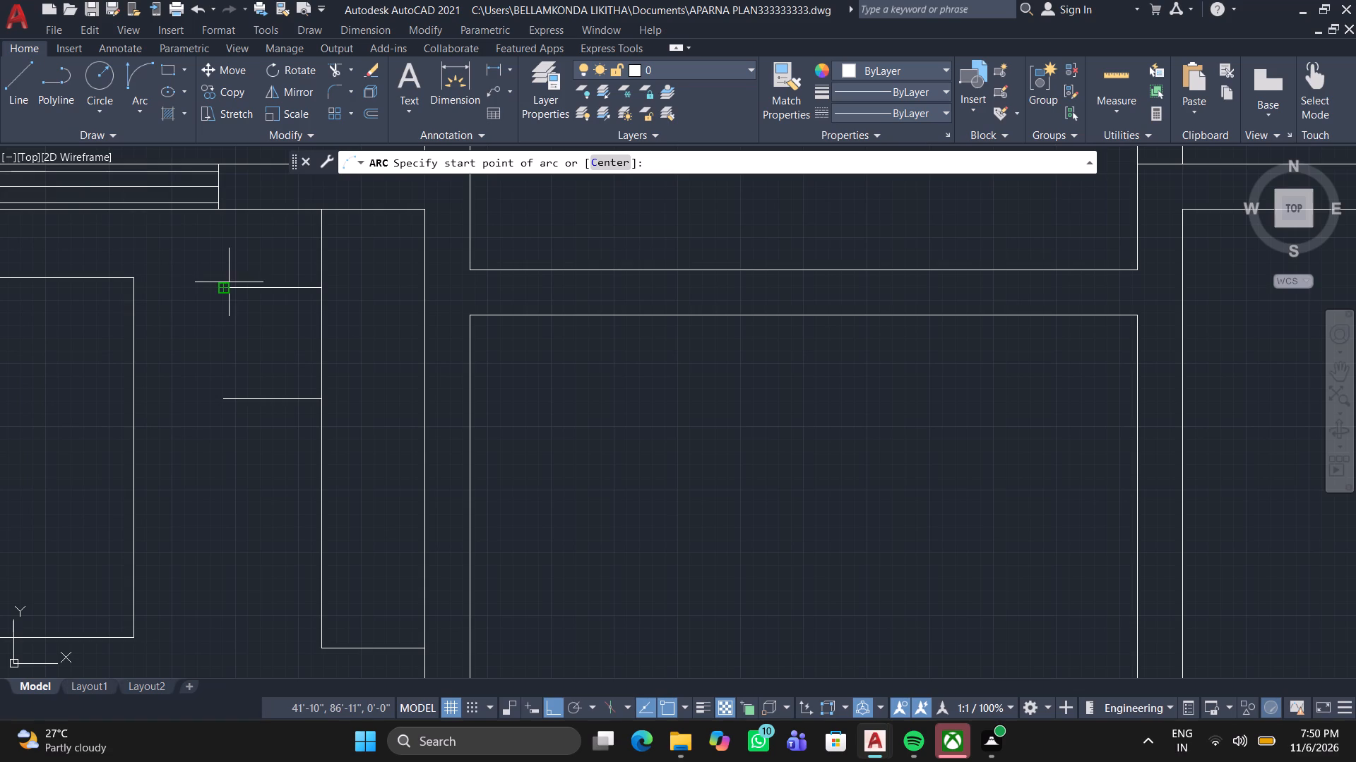
drag(217, 281, 216, 288)
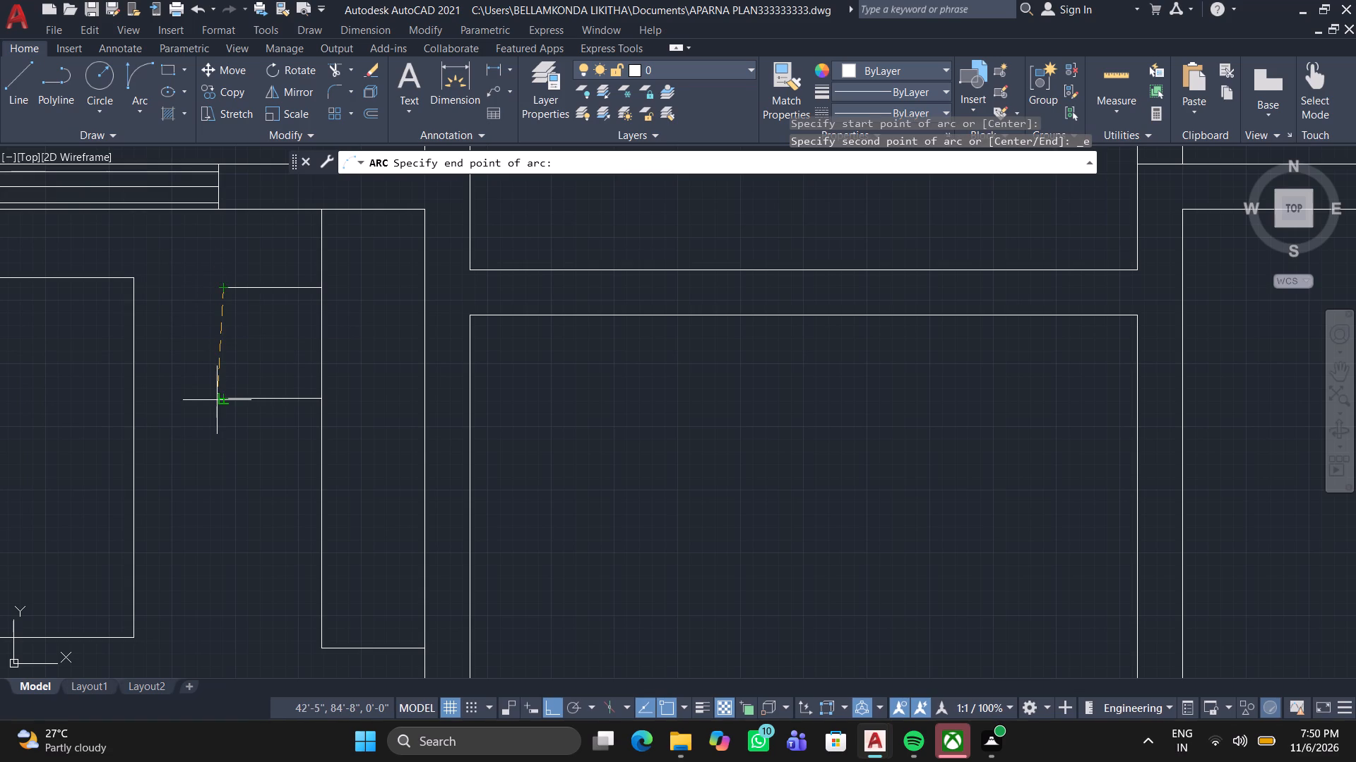
click(223, 401)
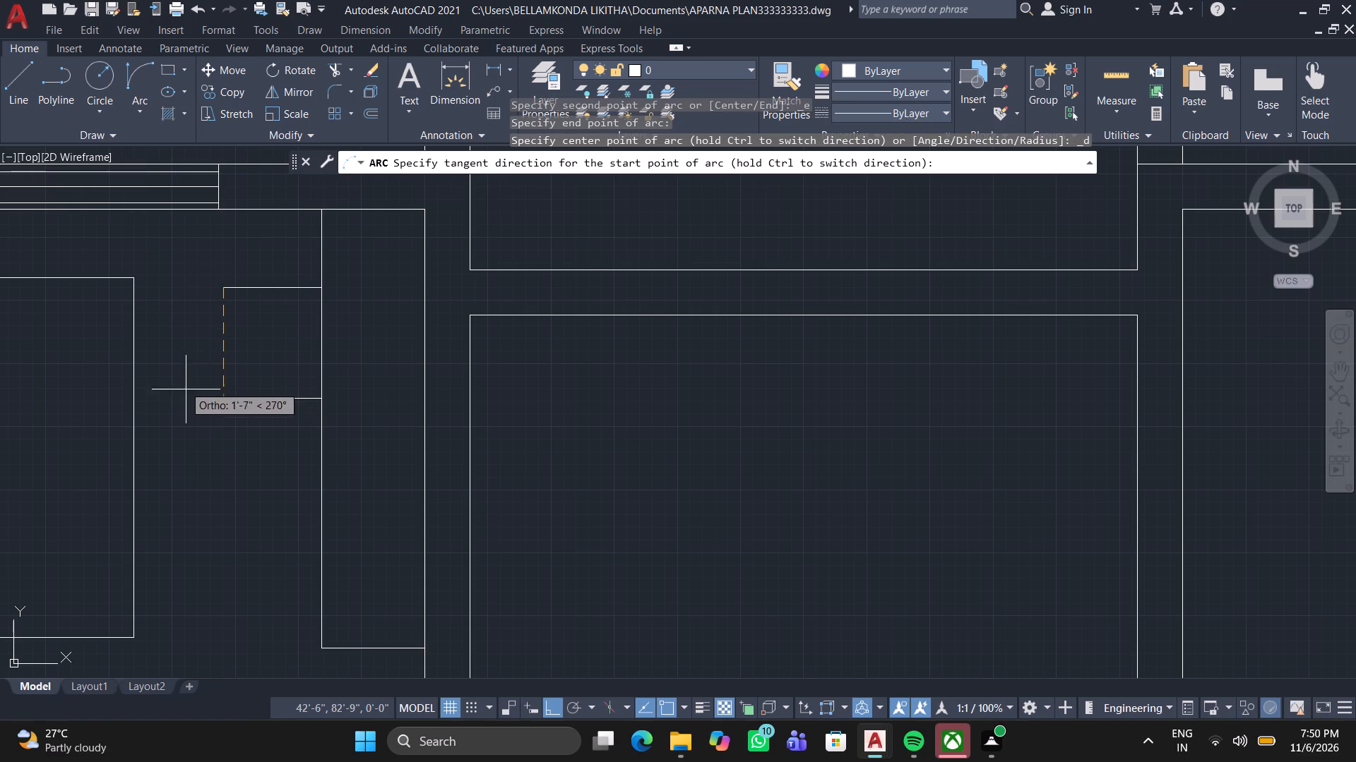
click(192, 307)
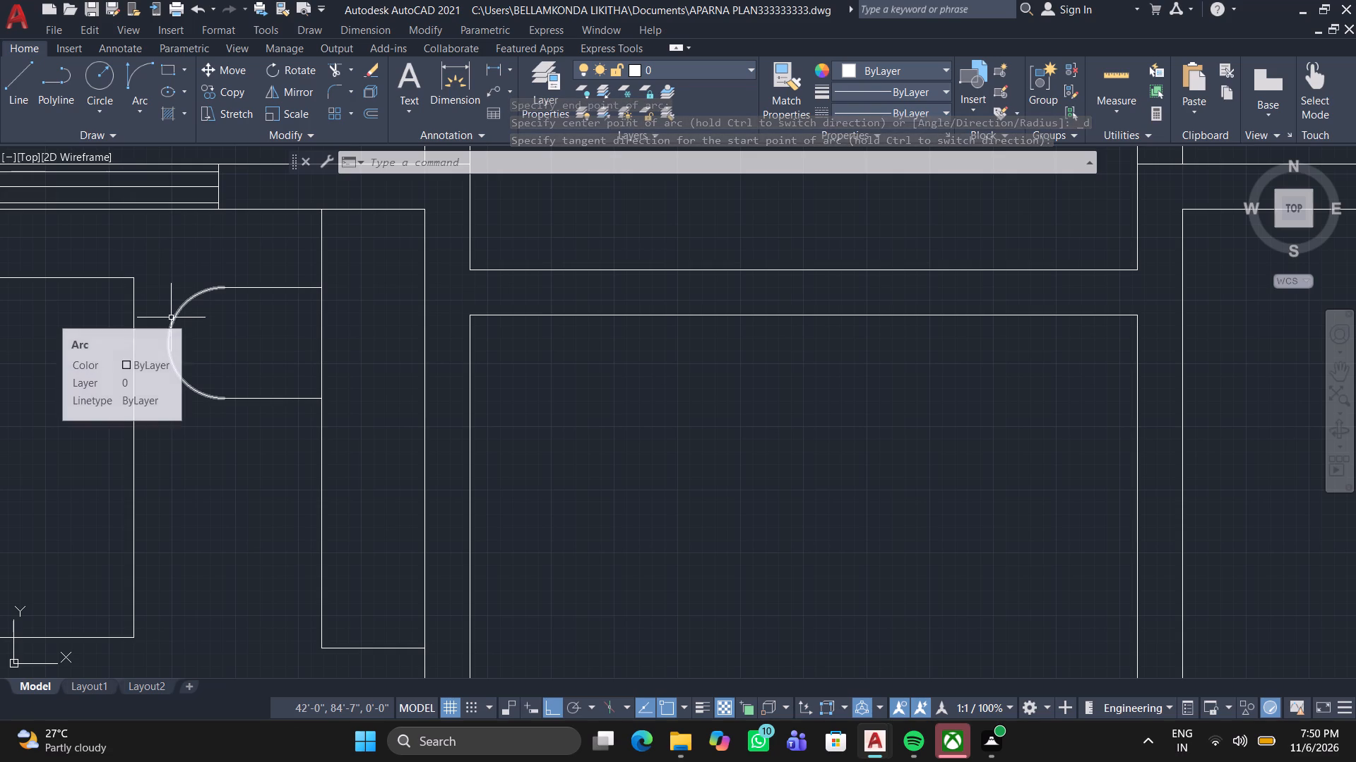
Shift the chair's arc about 6" toward the desk and flatten it by moving its midpoint inward.
click(171, 317)
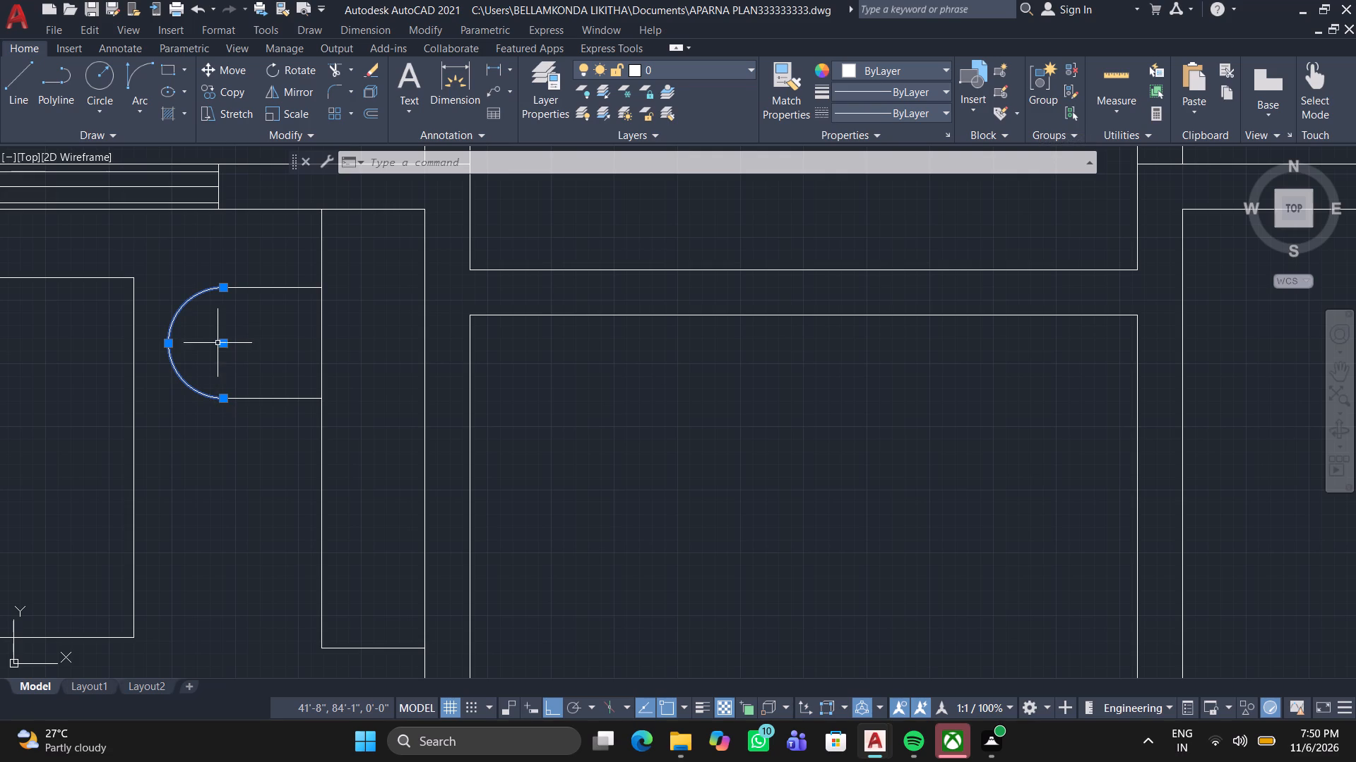
click(222, 339)
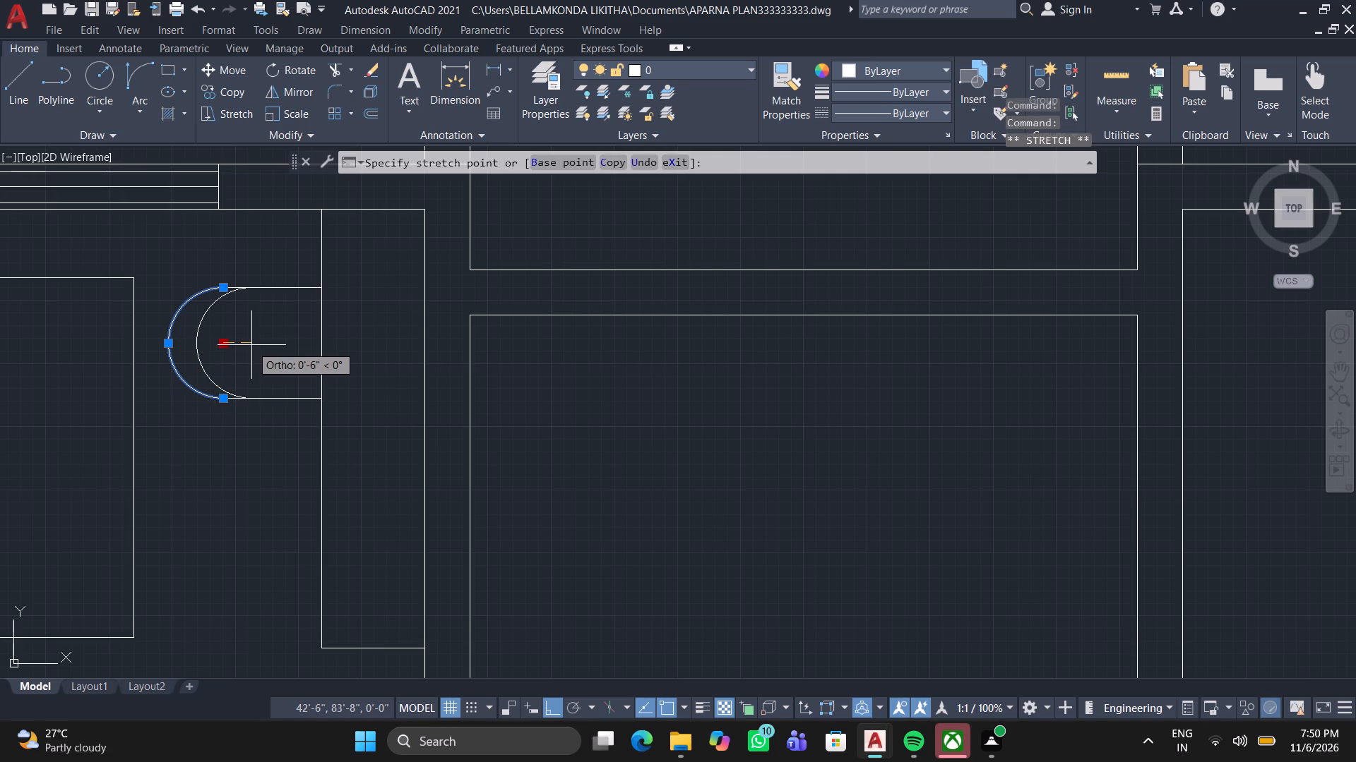
click(251, 345)
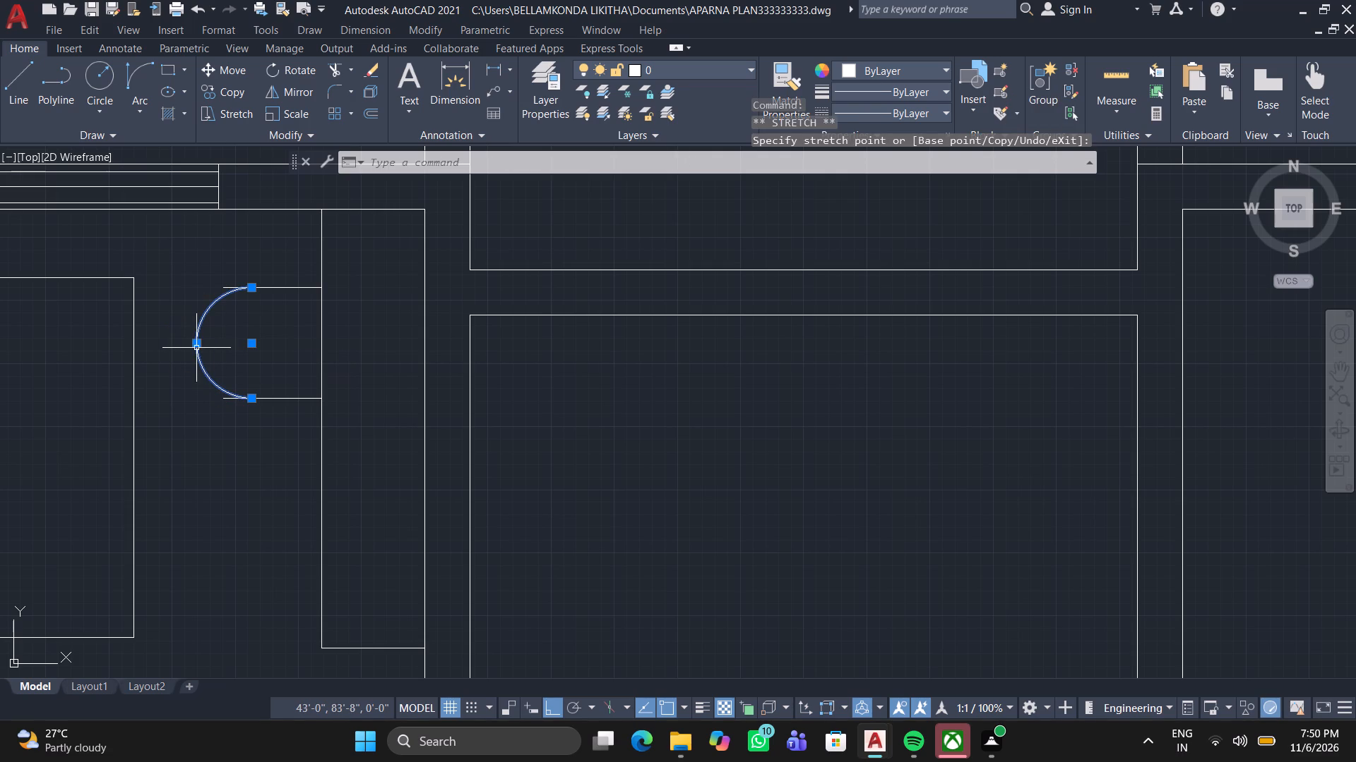
click(196, 344)
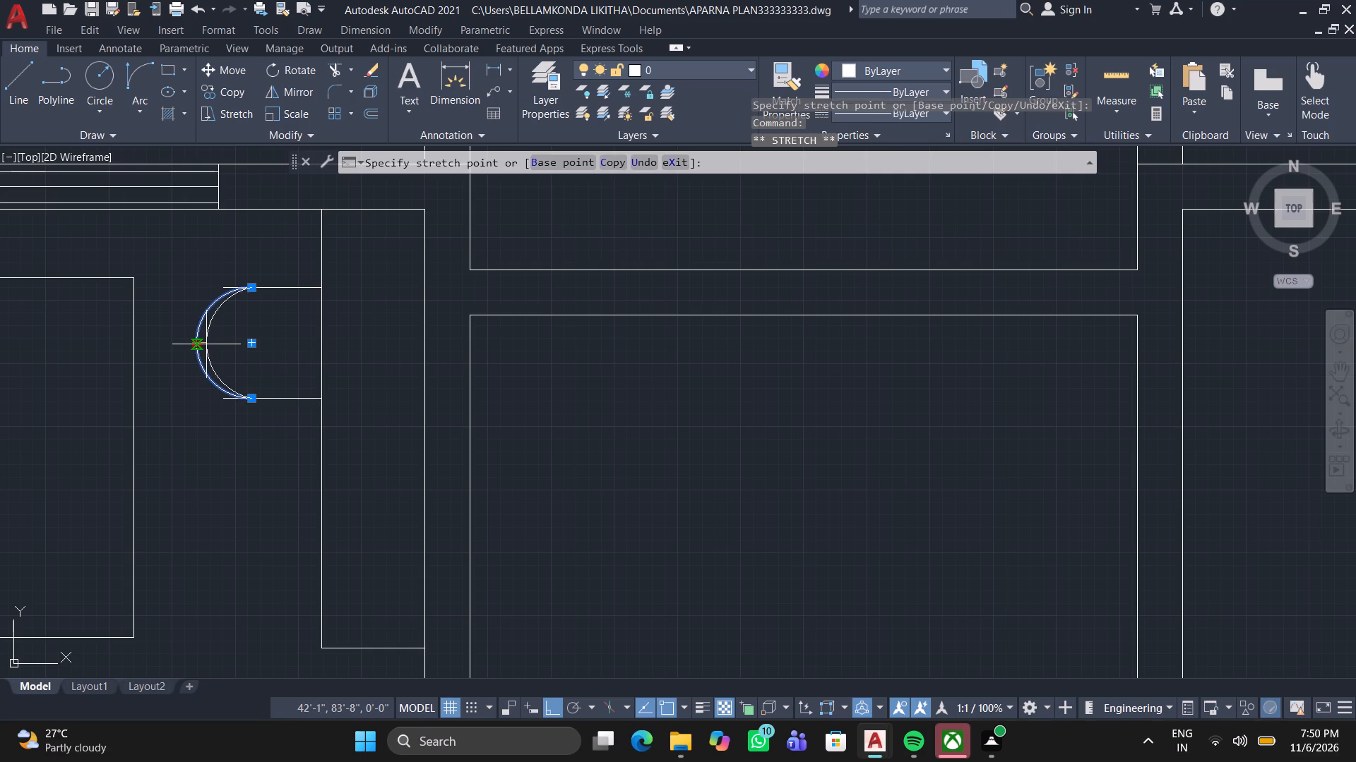
click(211, 344)
key(Escape)
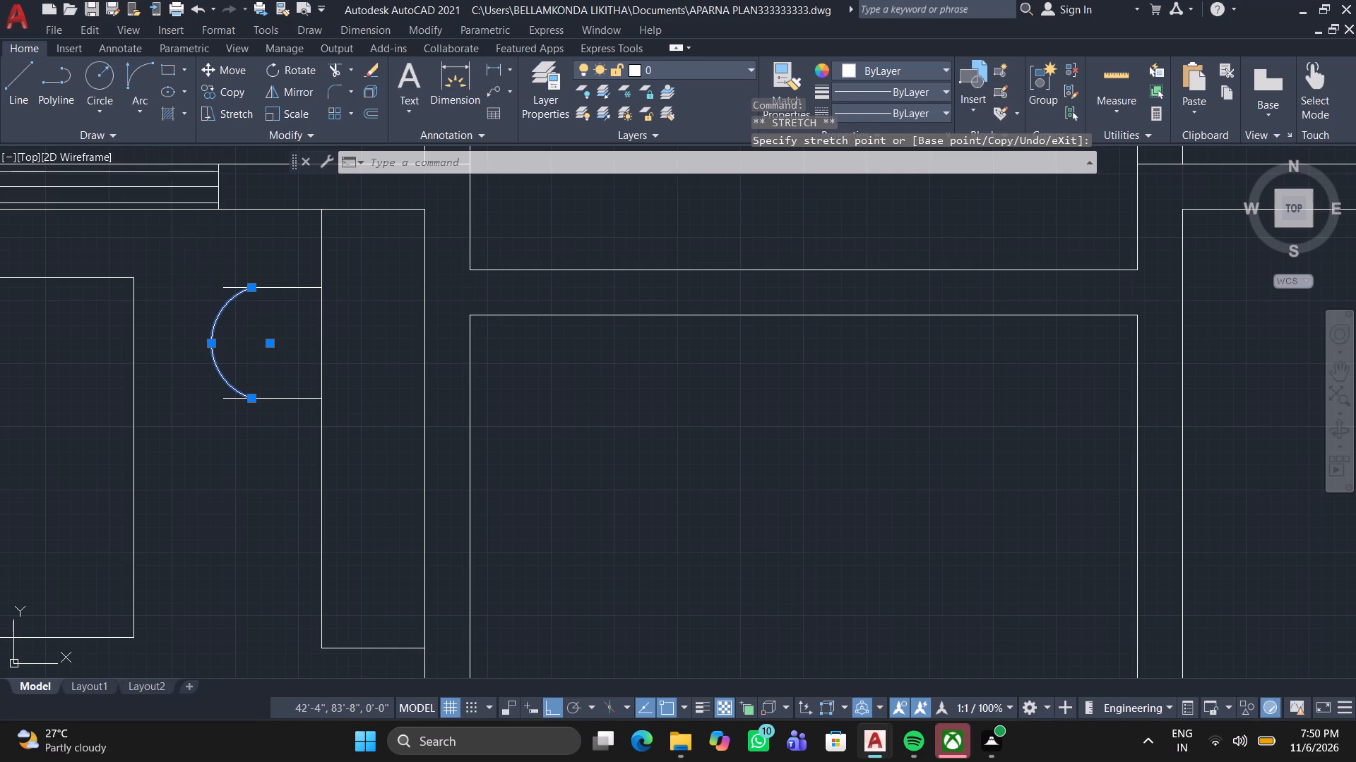
Trim the ends of the chair's two horizontal lines that overhang beyond the arc.
click(329, 68)
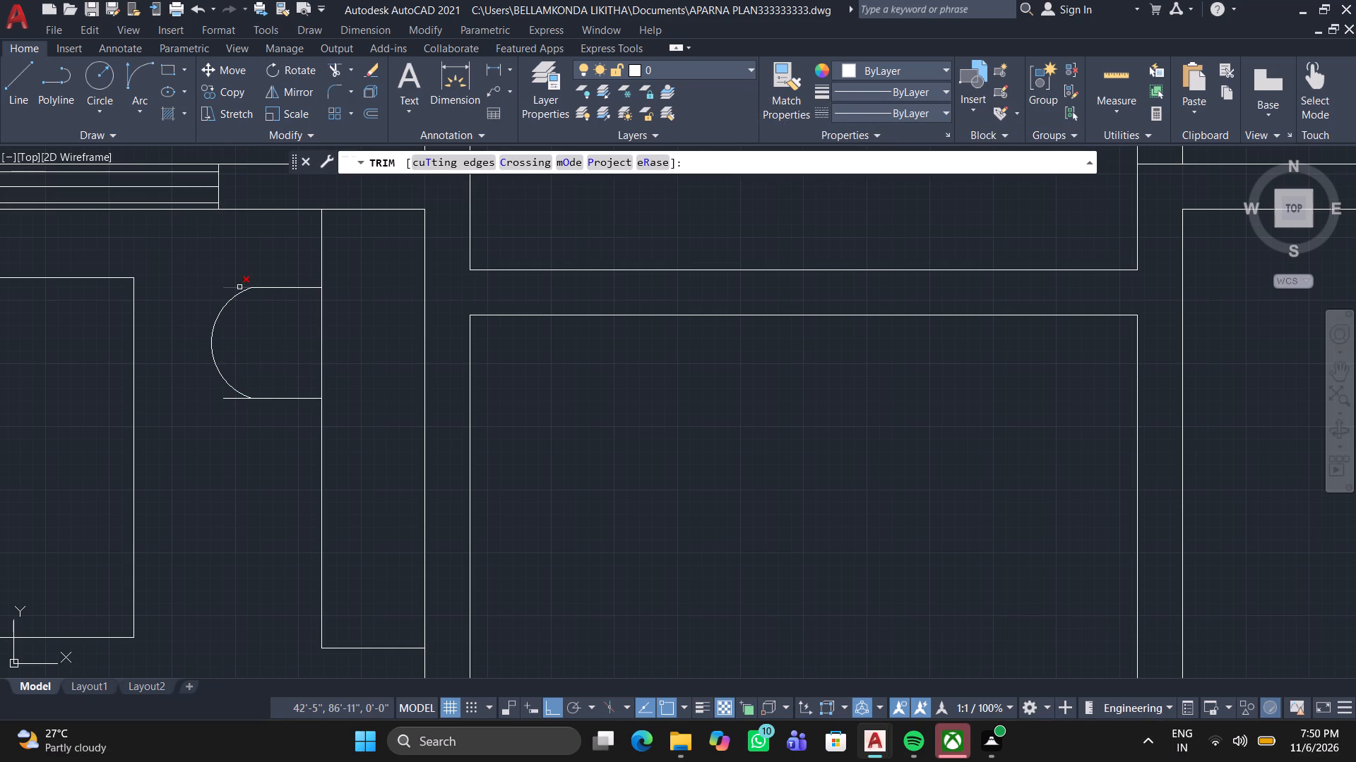
click(234, 286)
click(230, 399)
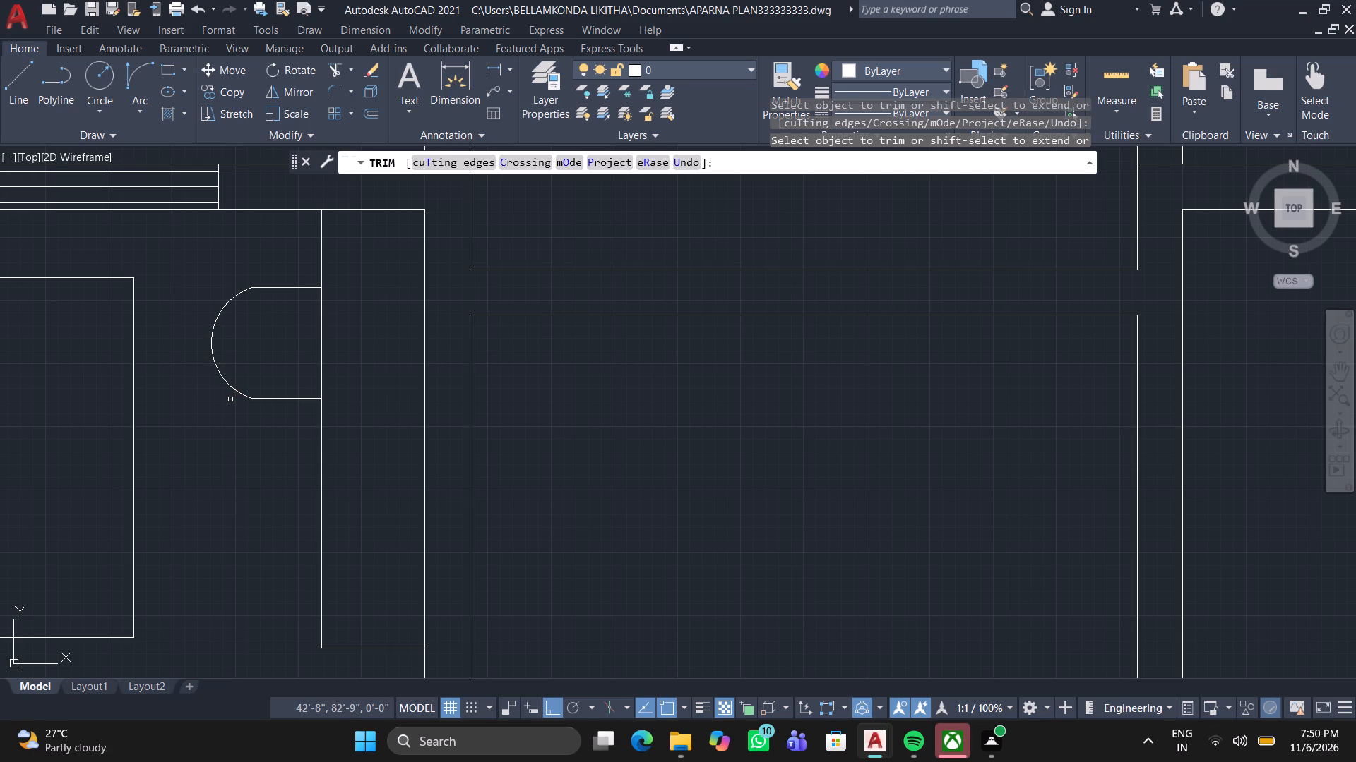
key(space)
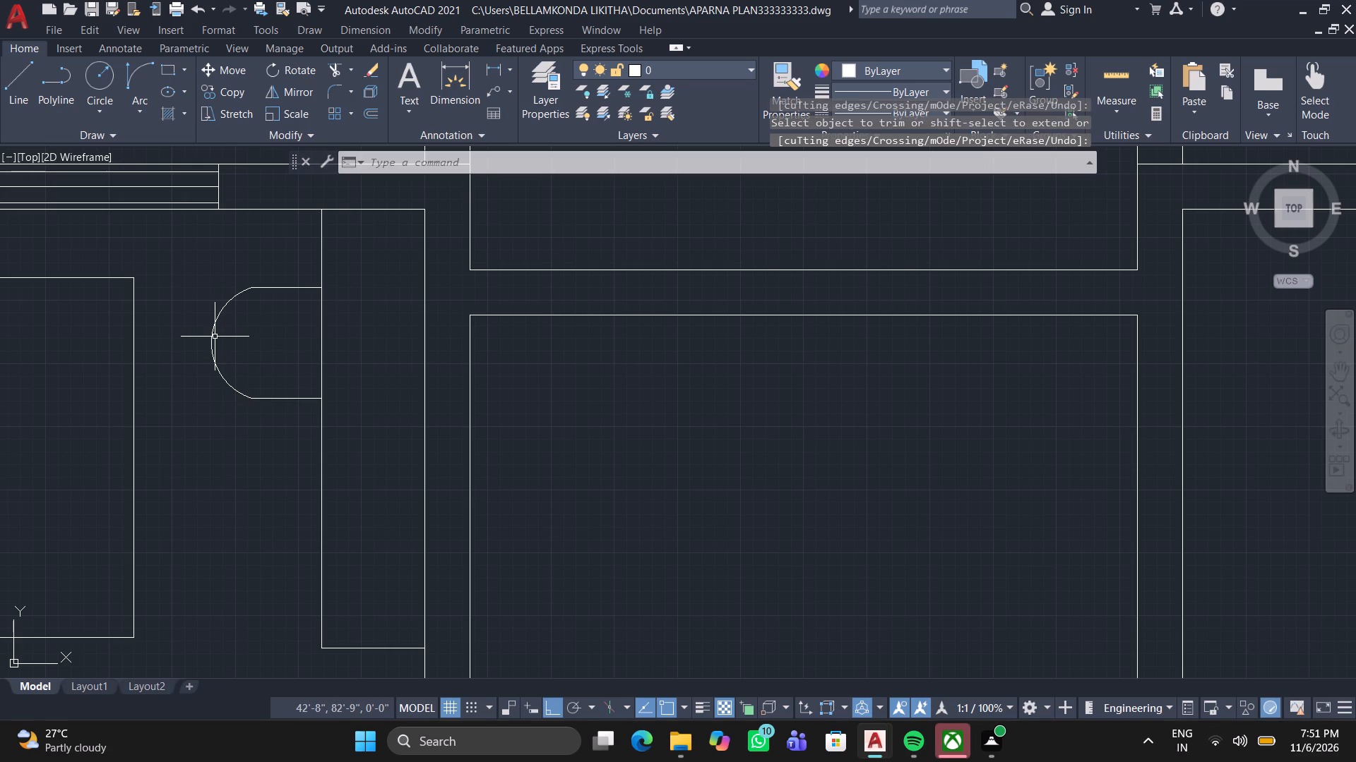
Flatten the chair's arc further by moving its midpoint about 3" toward the desk.
click(212, 334)
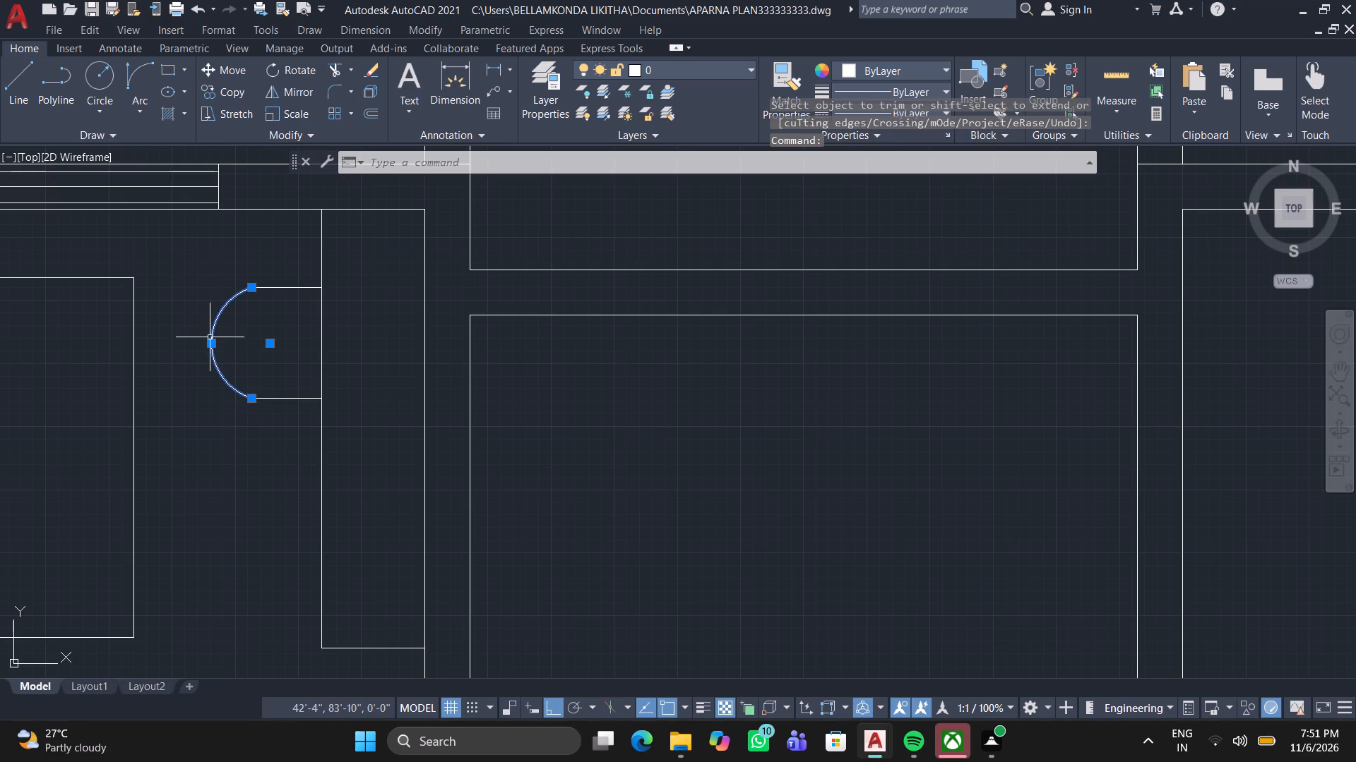
click(210, 340)
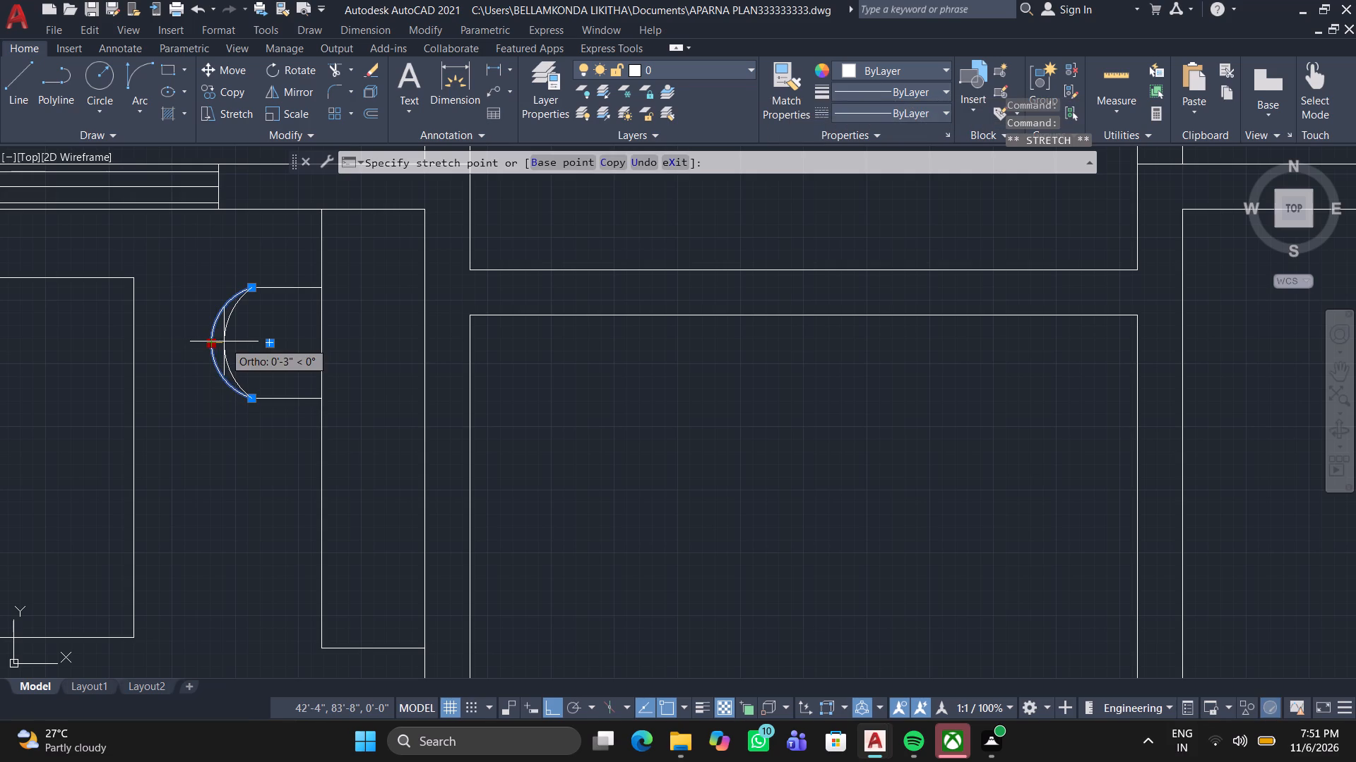
click(224, 341)
key(Escape)
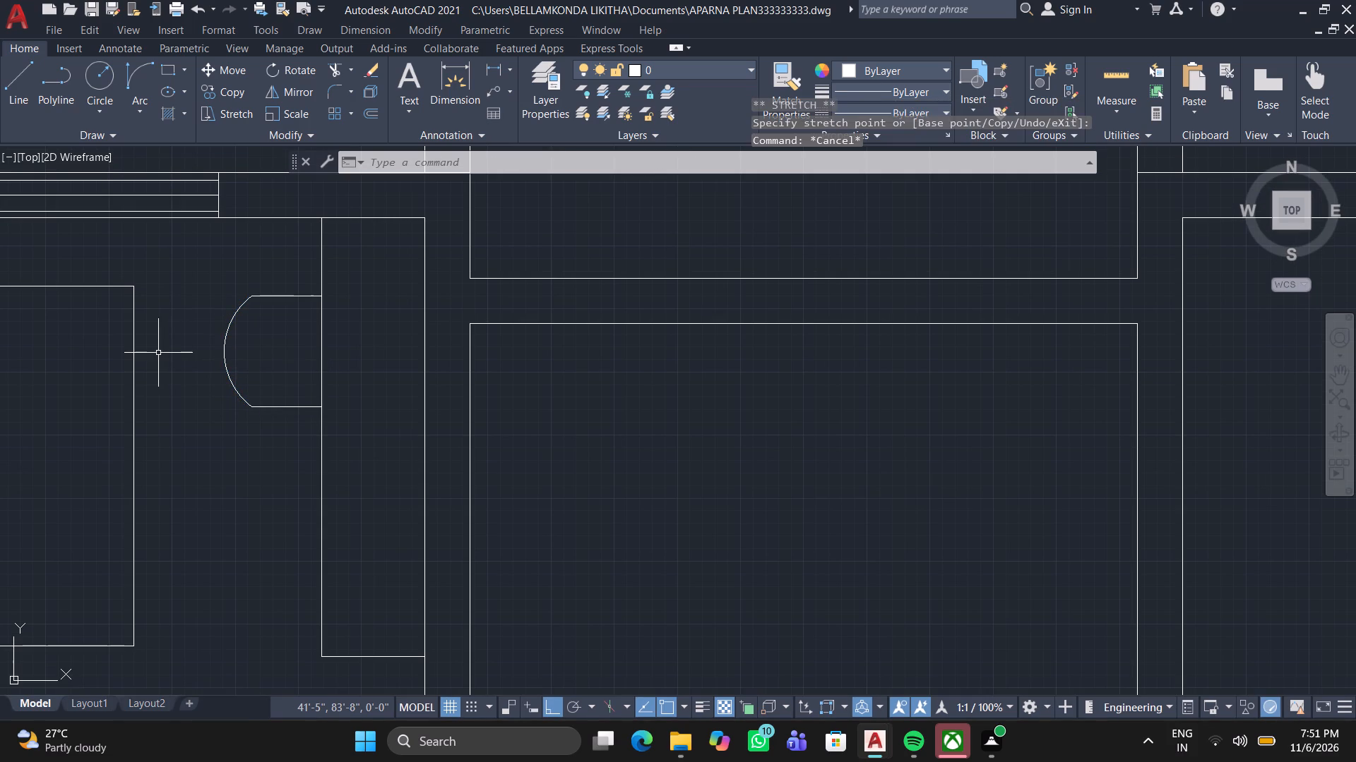
Scale the whole chair down from its upper corner on the desk edge, using a picked distance of about 8".
click(213, 271)
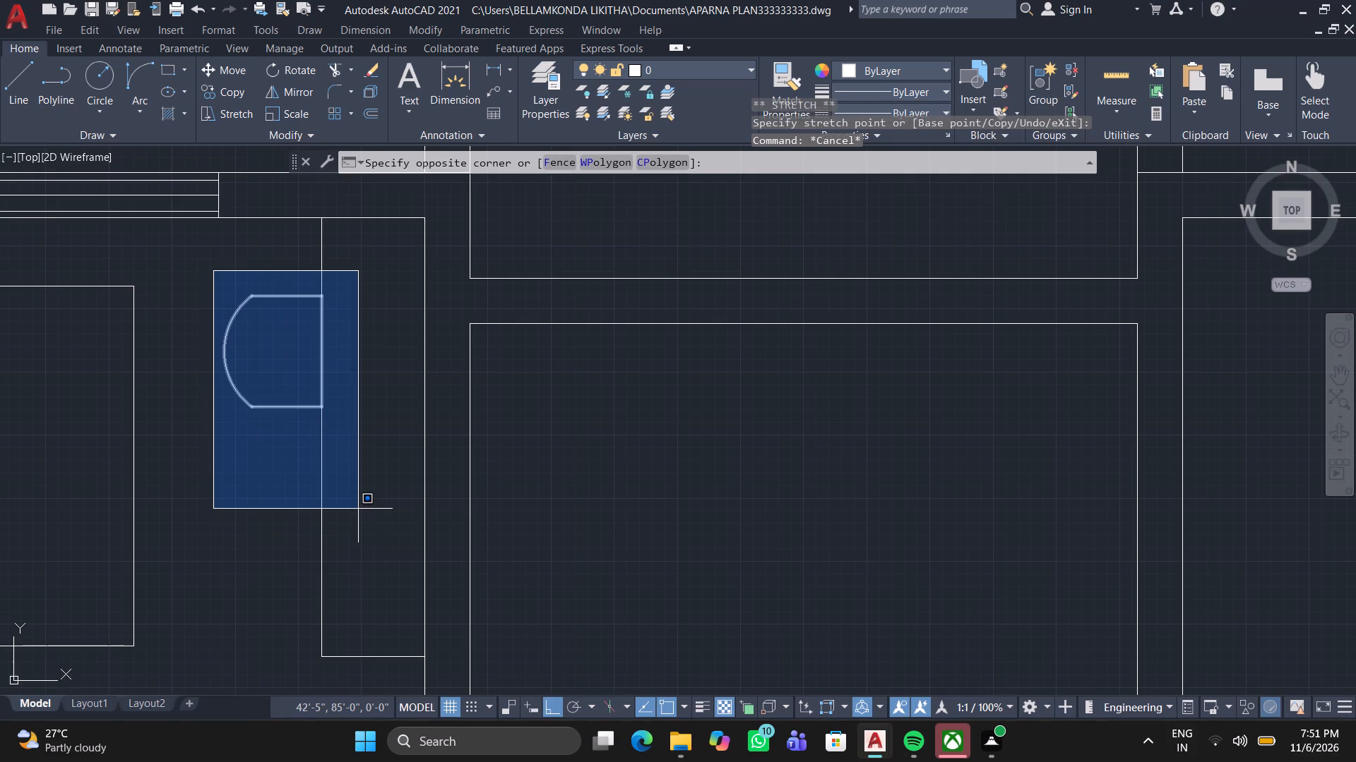
click(355, 504)
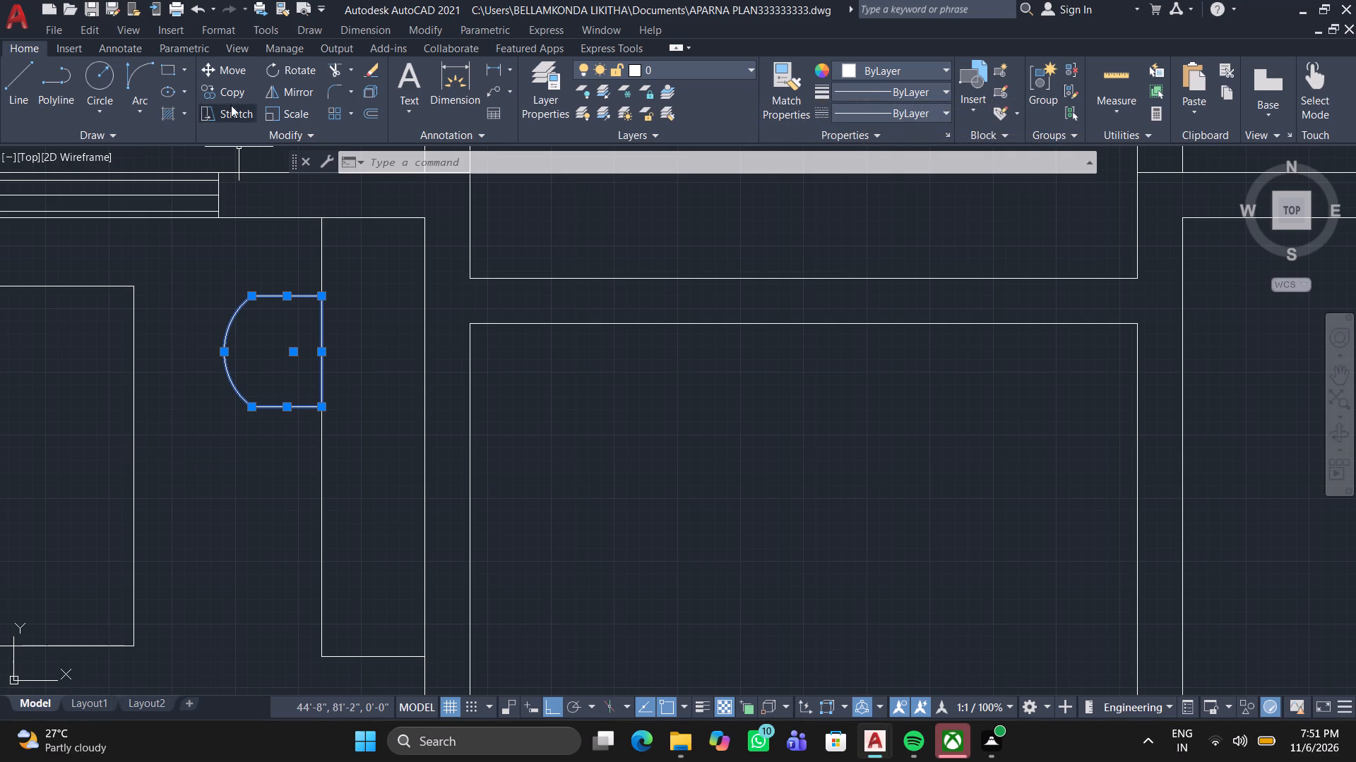
click(292, 114)
click(319, 293)
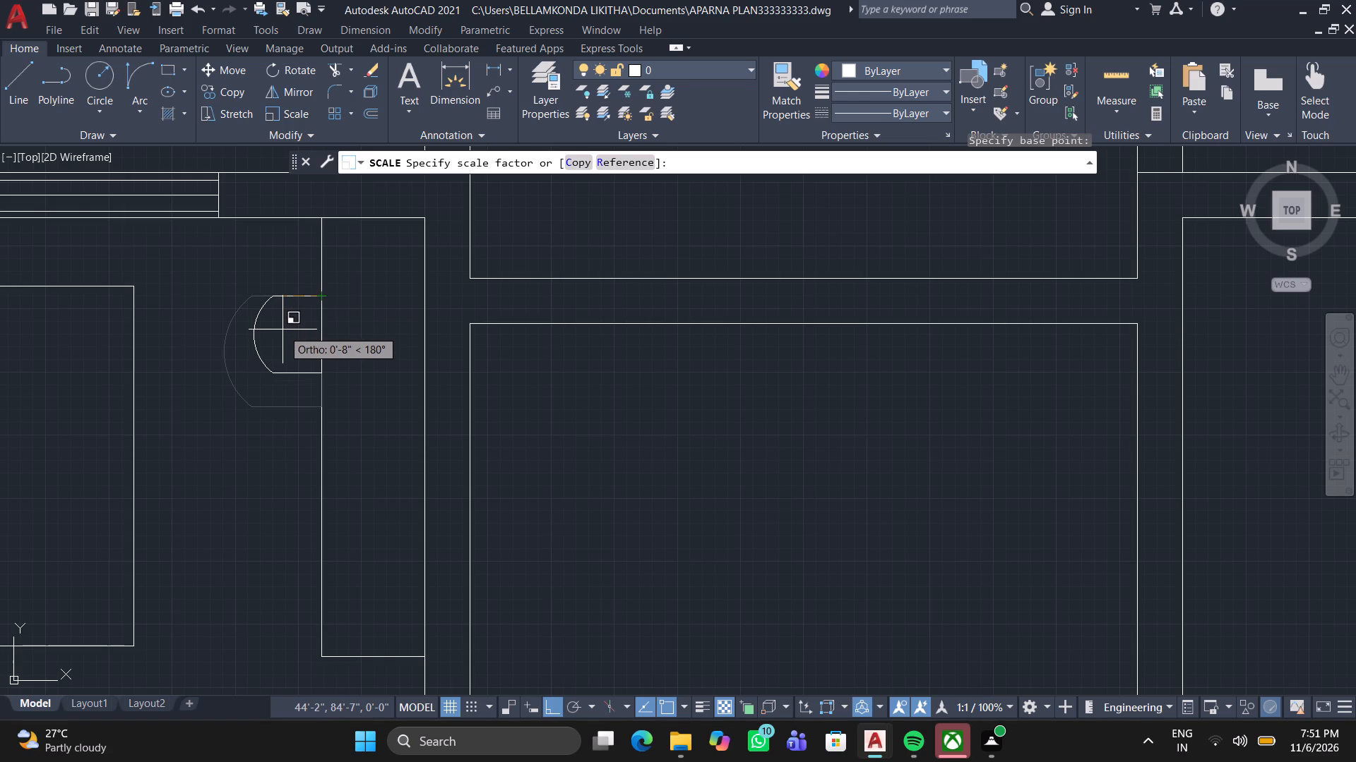
click(282, 329)
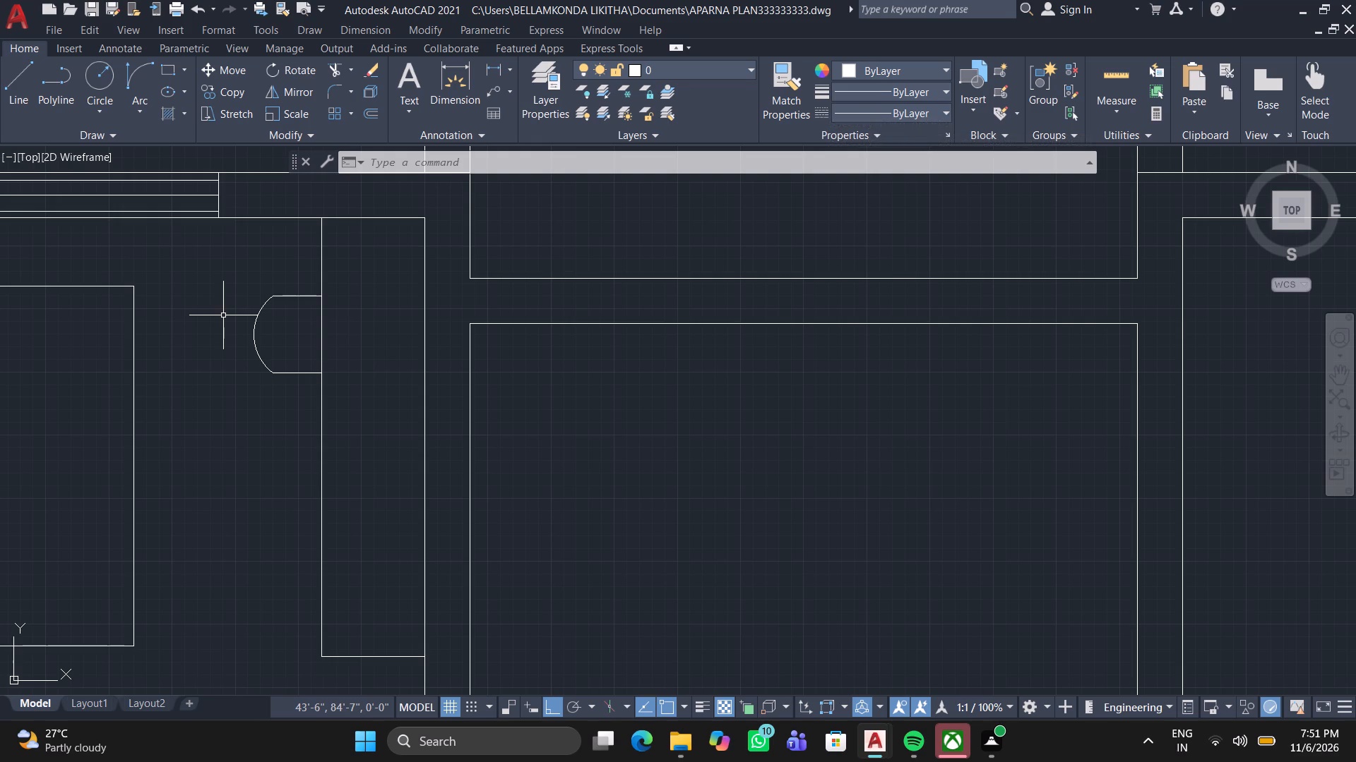
click(224, 249)
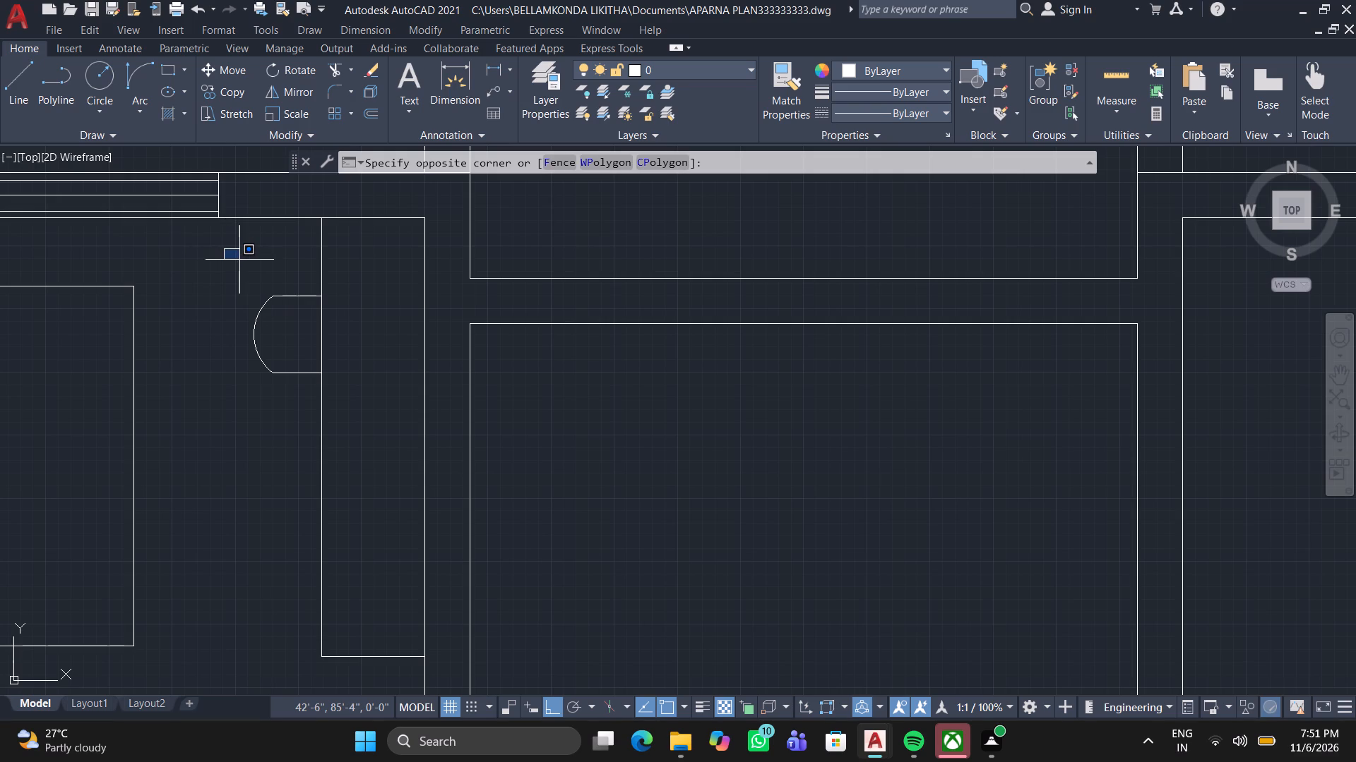
click(239, 255)
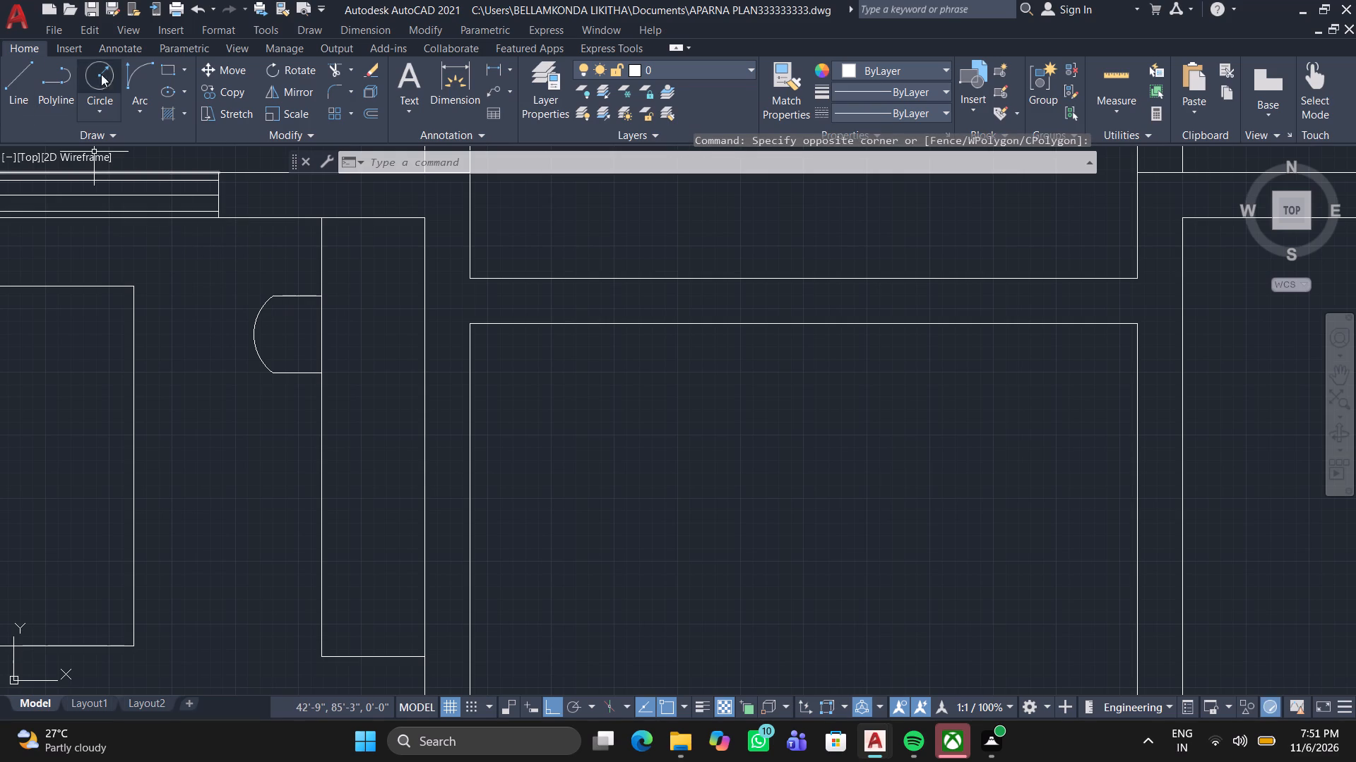
Draw a tall narrow rectangle on the desk near the right wall, below the chair's level.
click(165, 58)
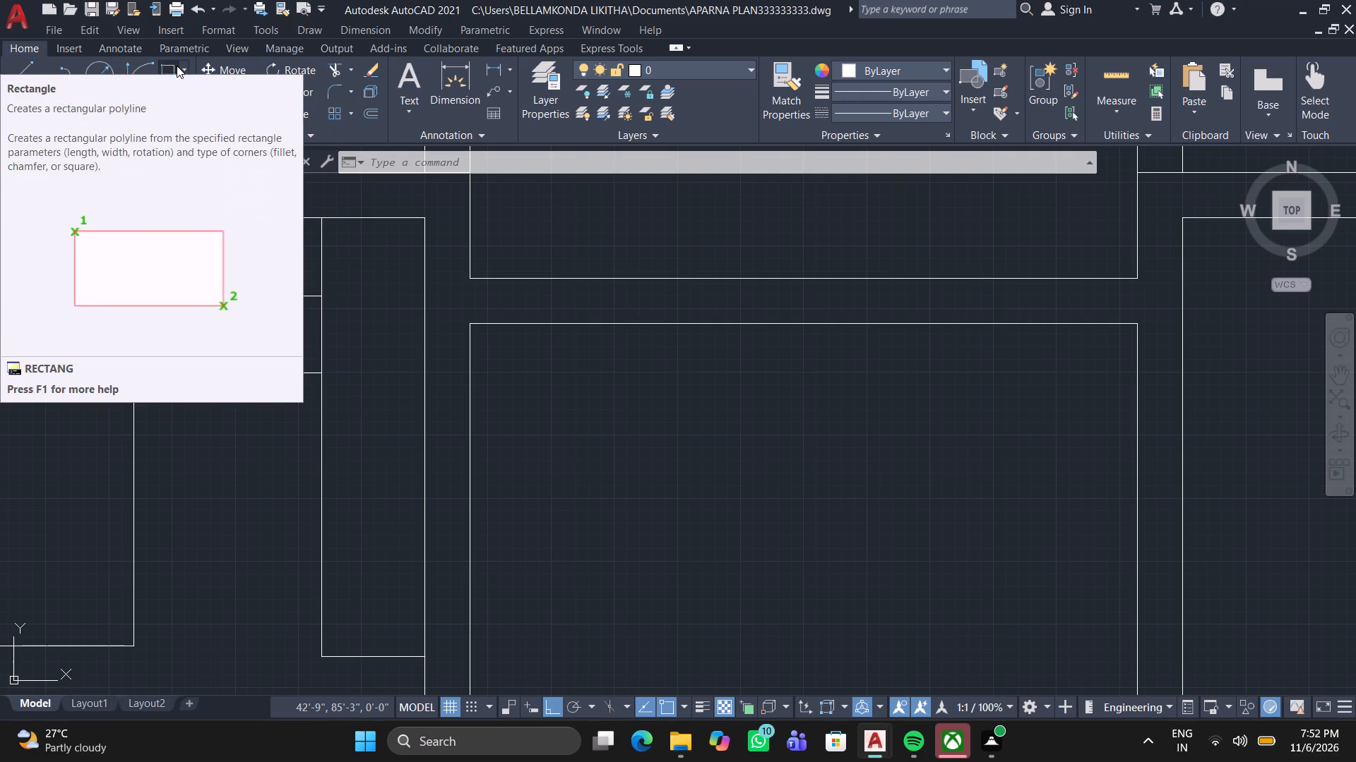
double_click(177, 66)
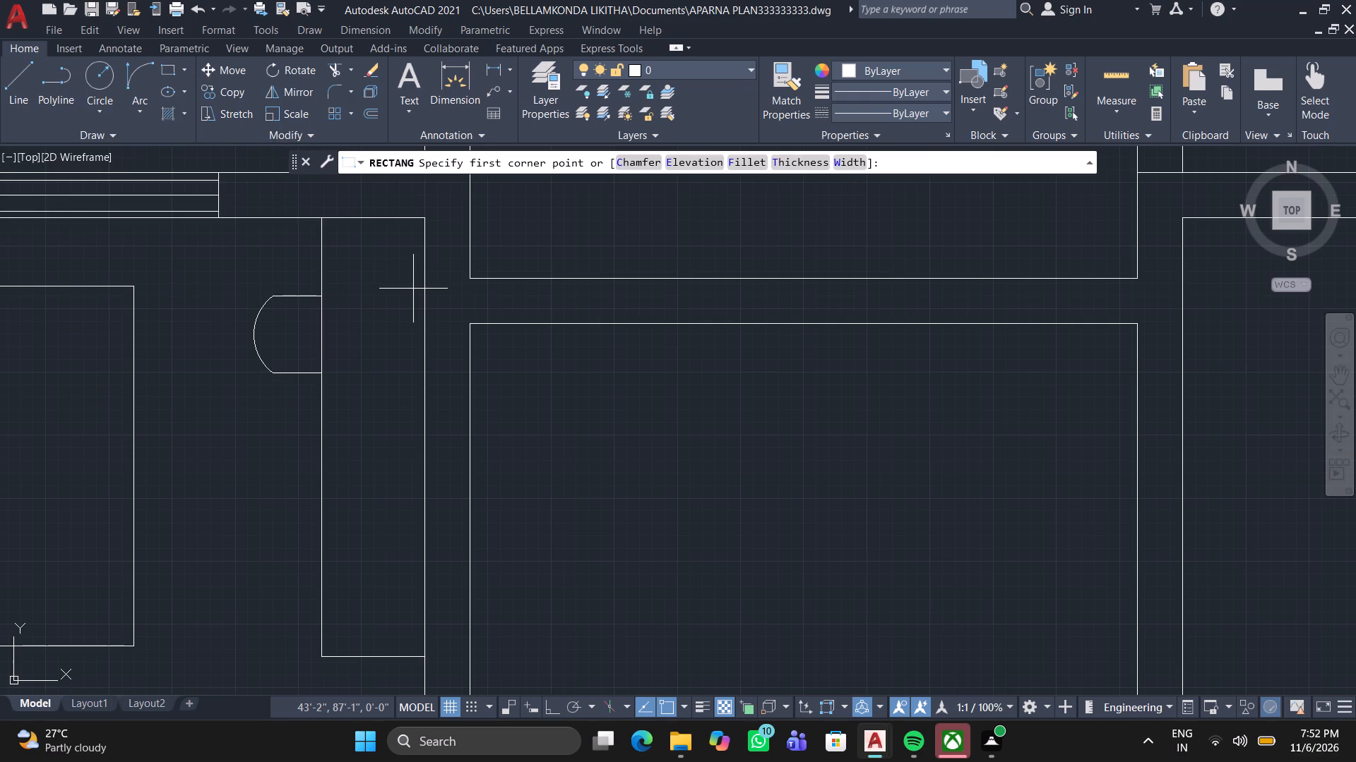
click(417, 387)
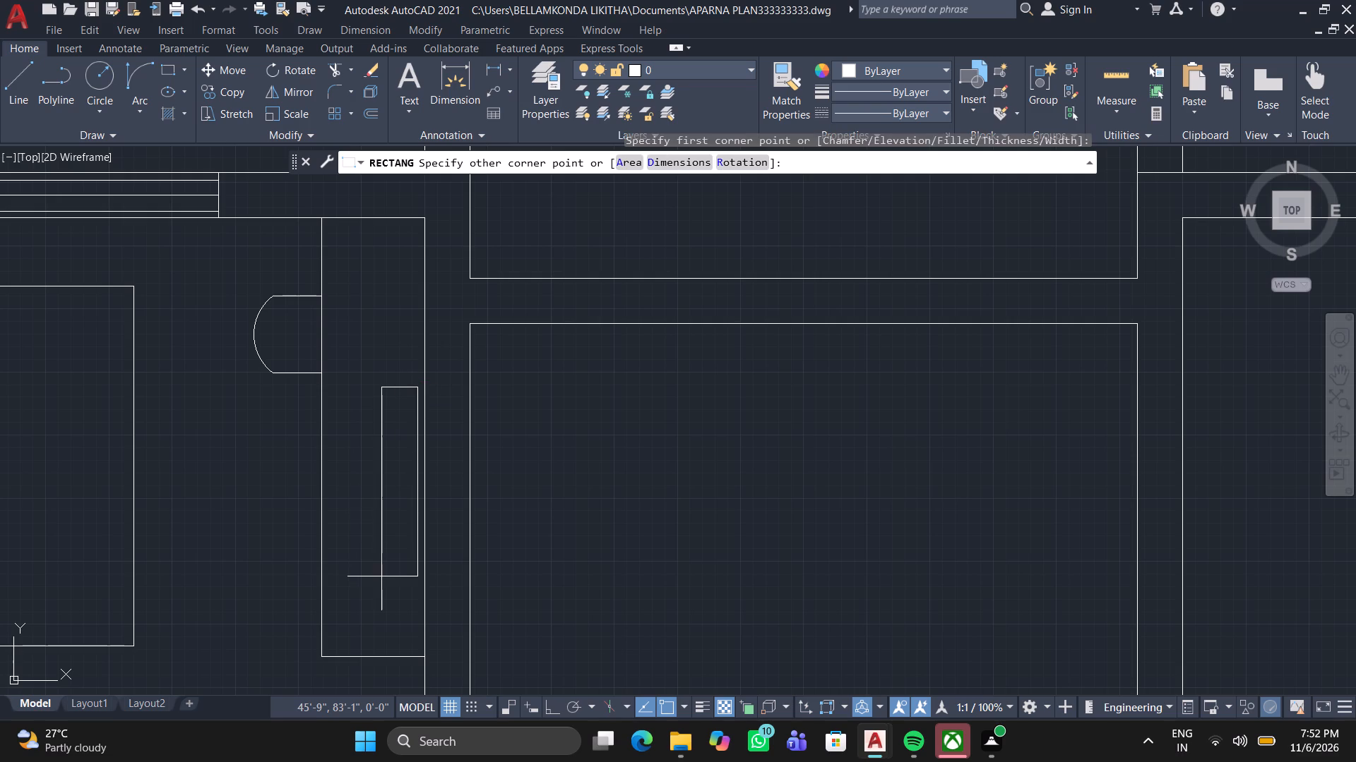
click(383, 595)
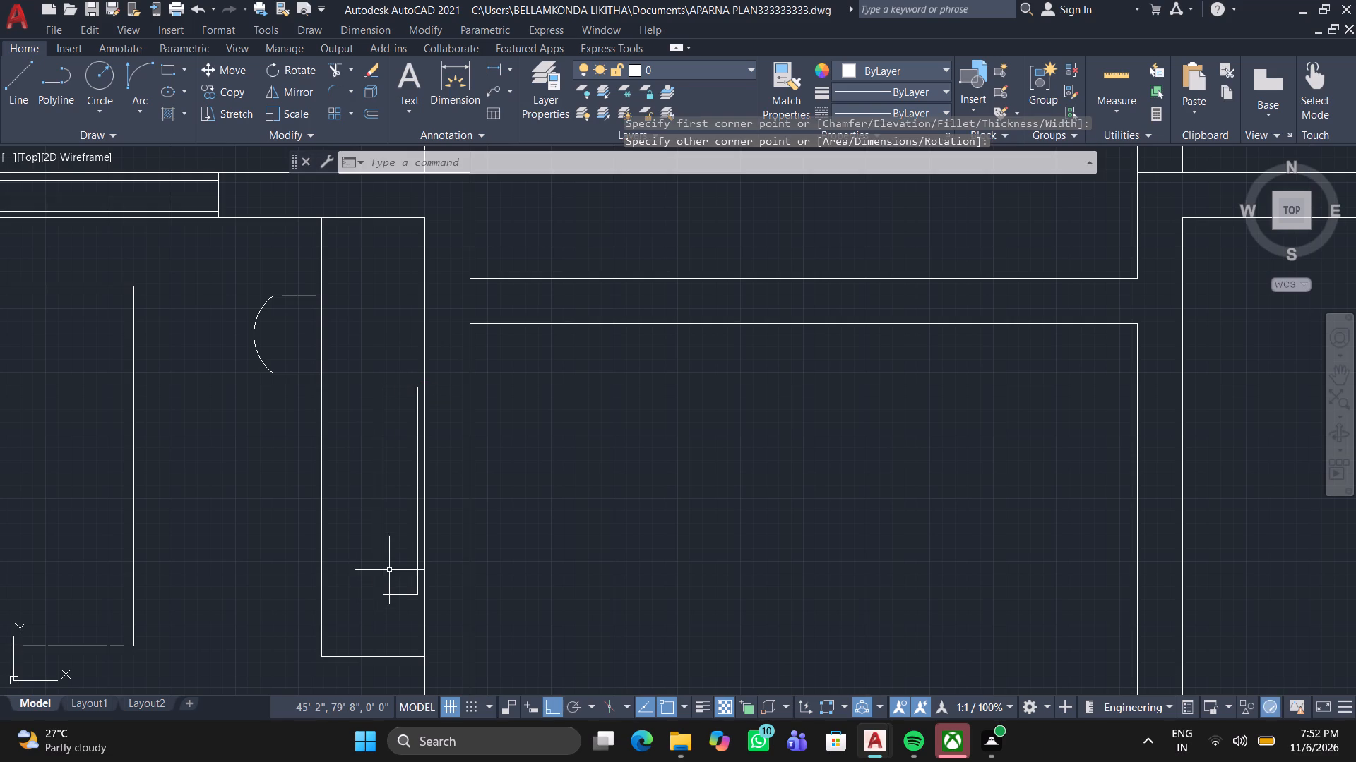
Move the narrow rectangle horizontally so that its right edge sits flush against the wall line.
click(384, 536)
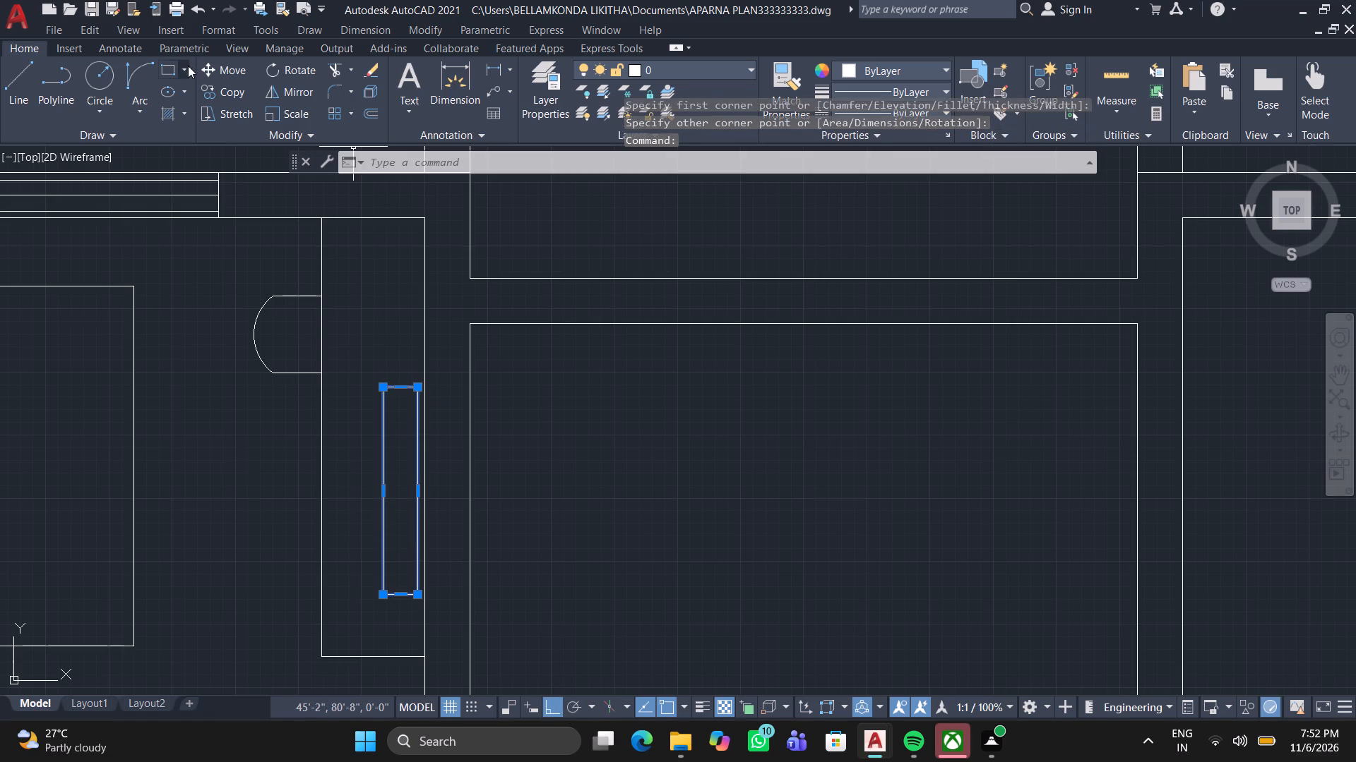
click(204, 68)
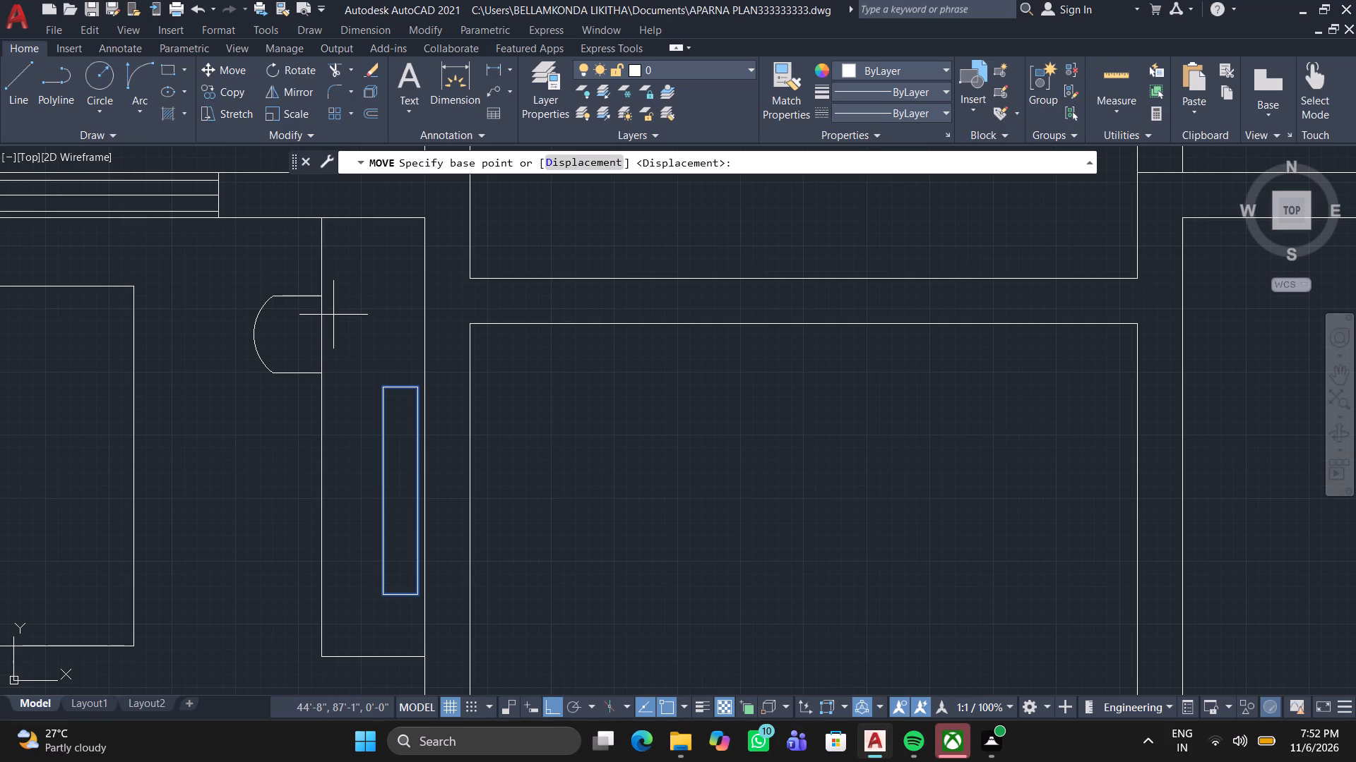
click(417, 493)
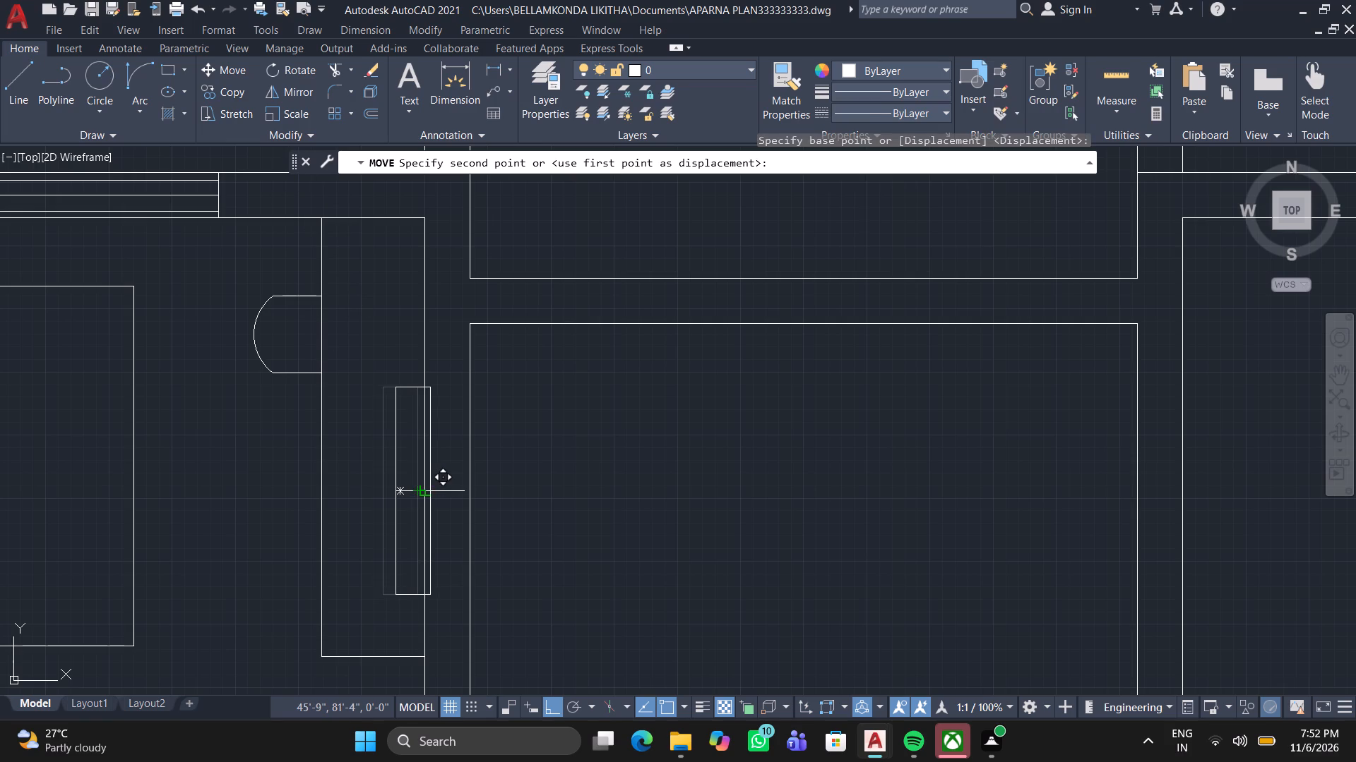
double_click(425, 491)
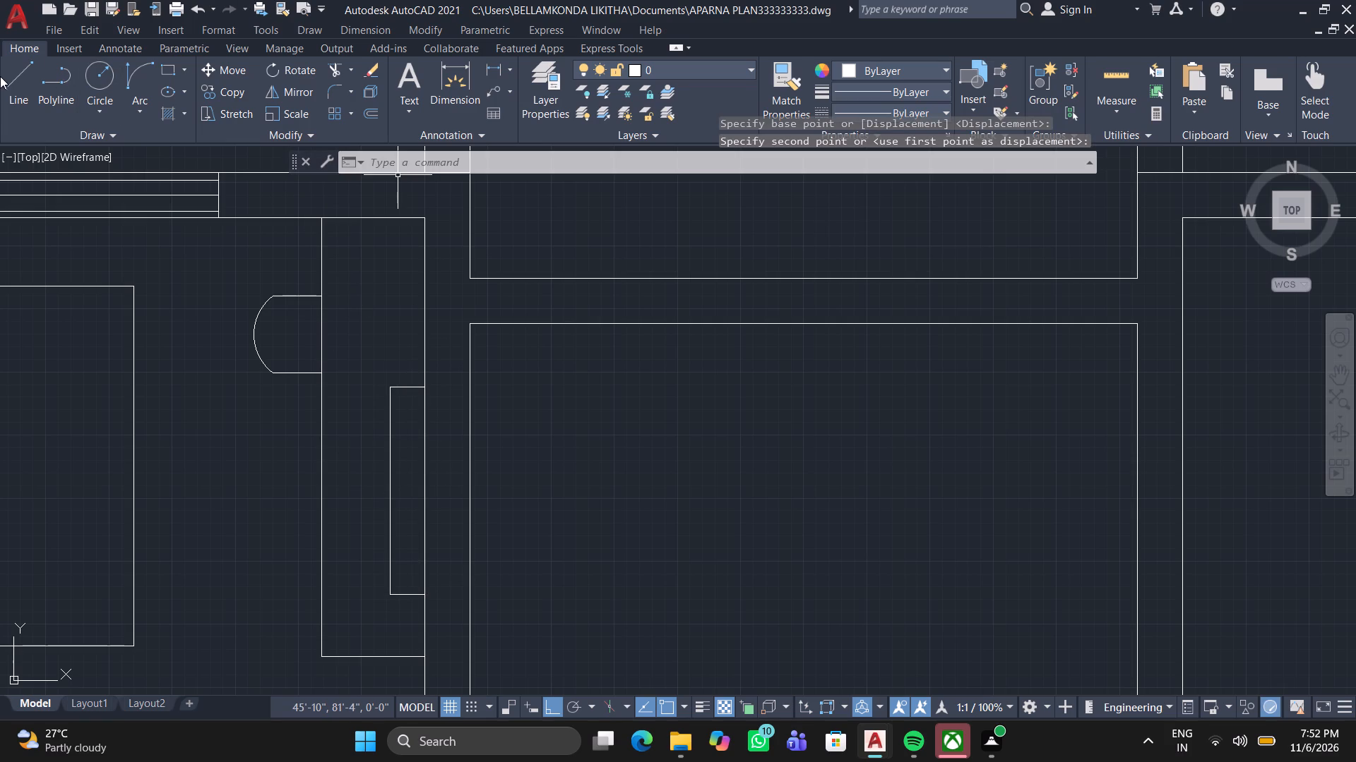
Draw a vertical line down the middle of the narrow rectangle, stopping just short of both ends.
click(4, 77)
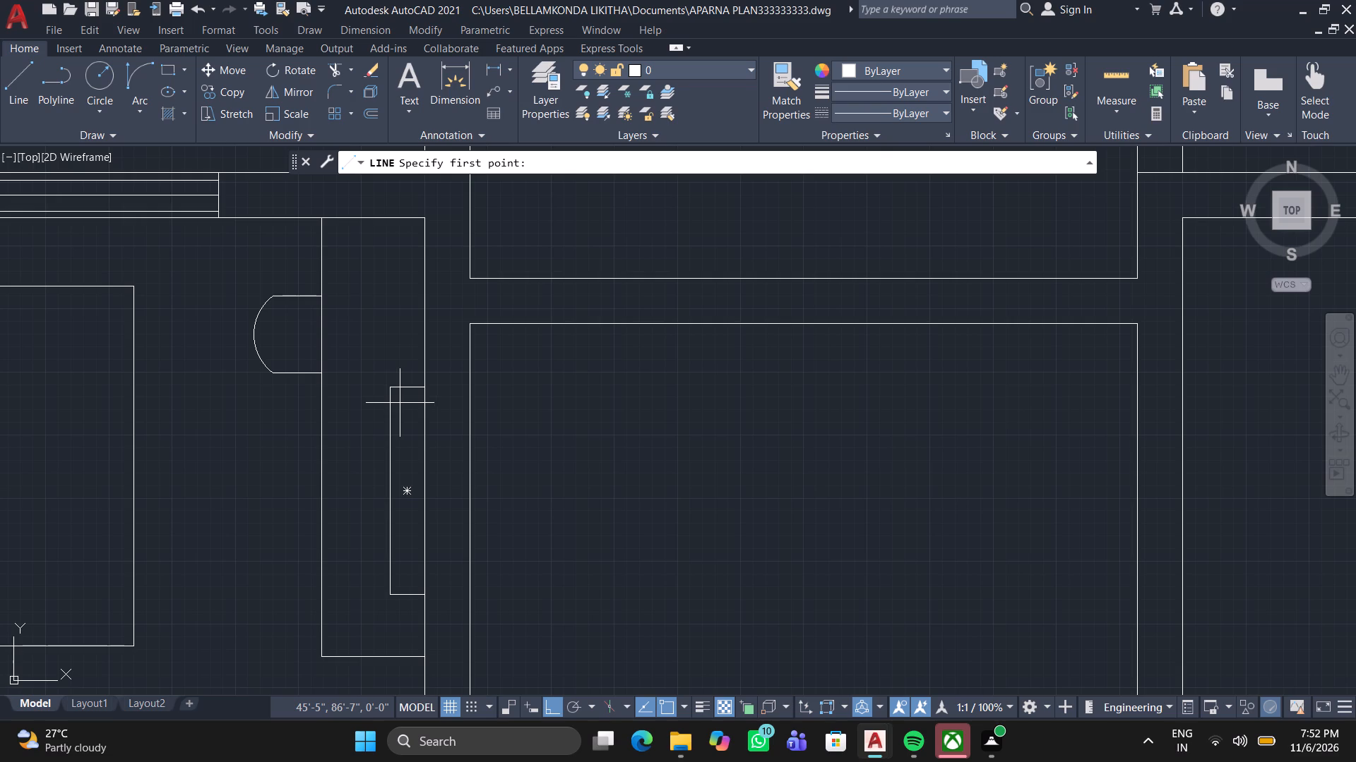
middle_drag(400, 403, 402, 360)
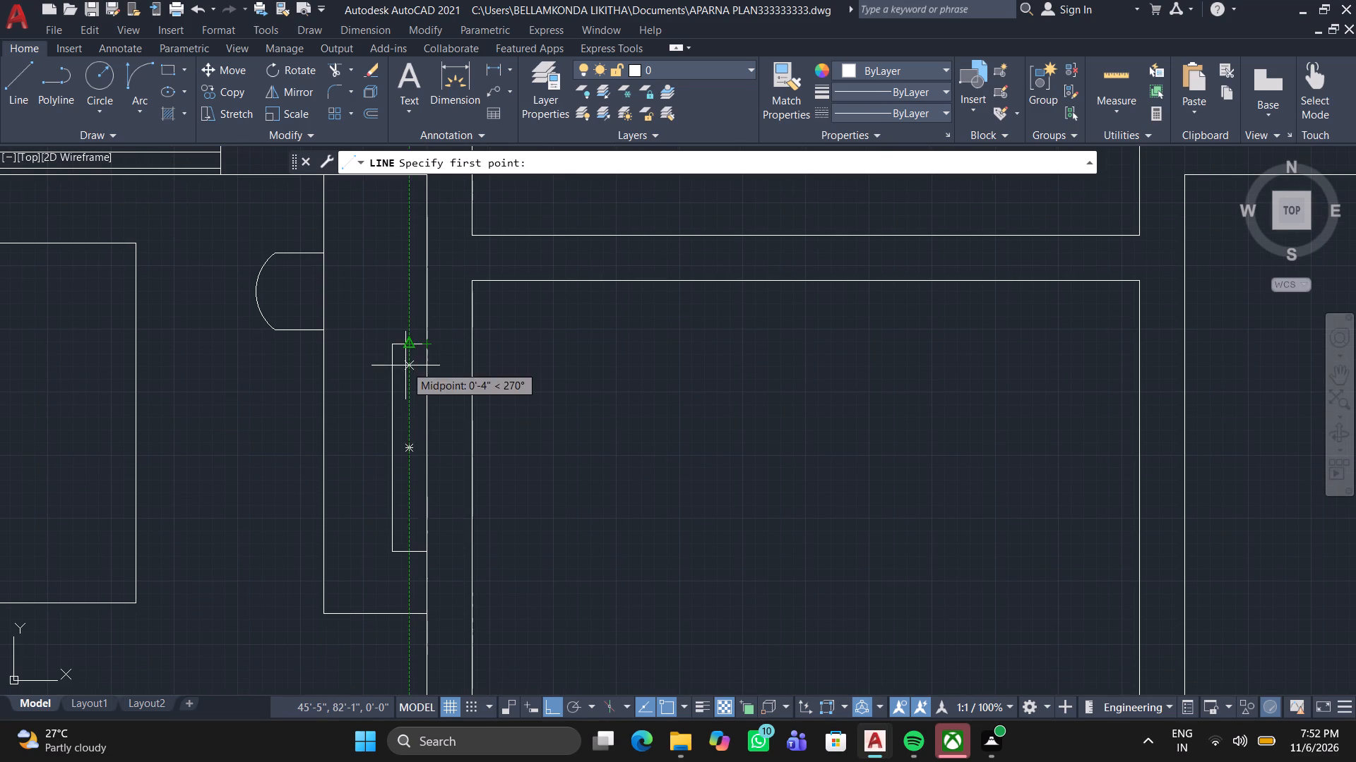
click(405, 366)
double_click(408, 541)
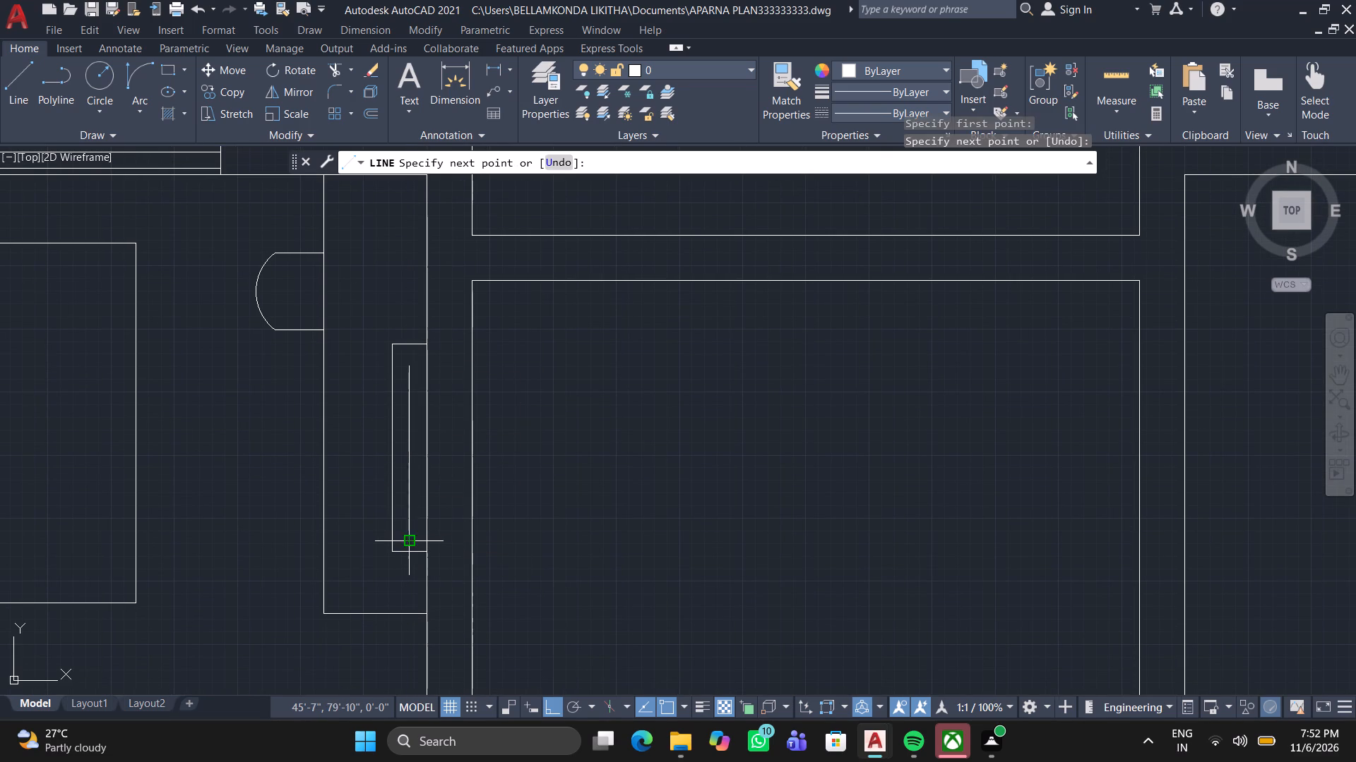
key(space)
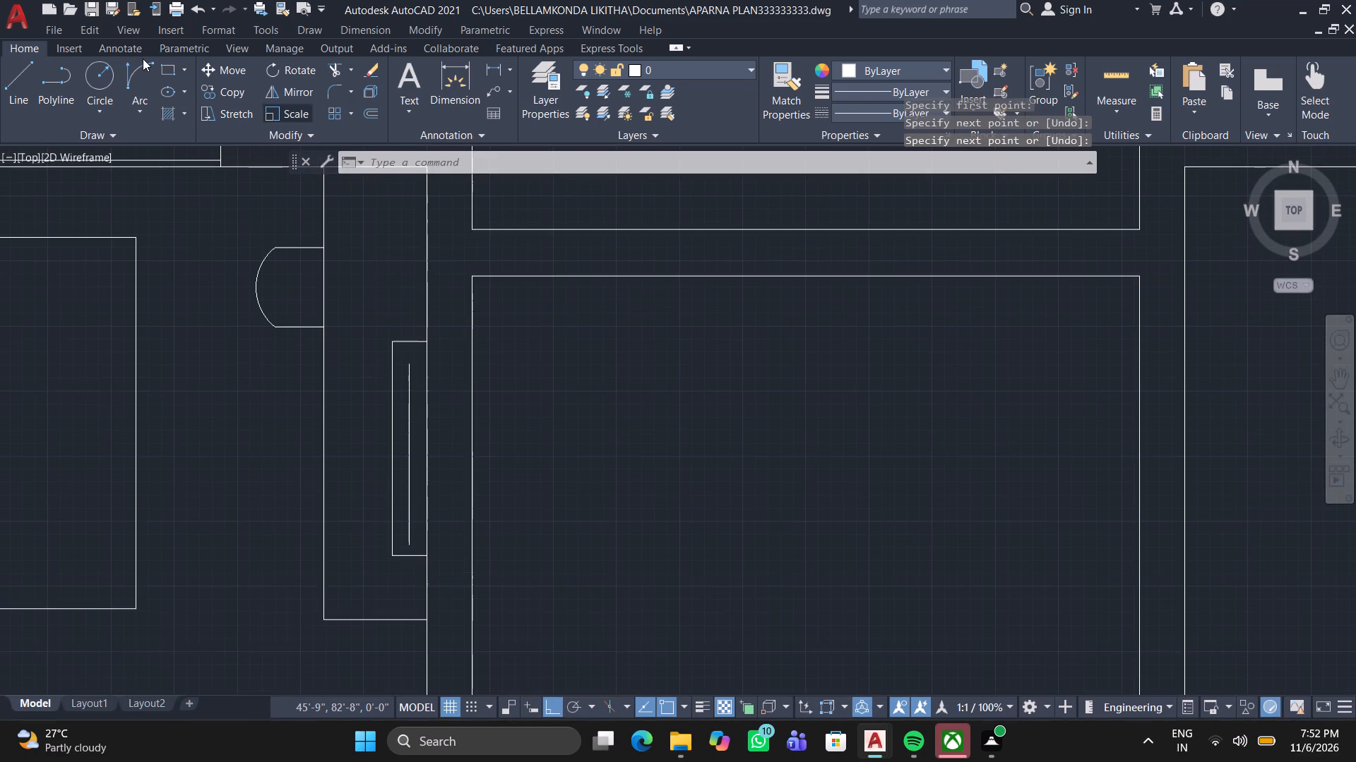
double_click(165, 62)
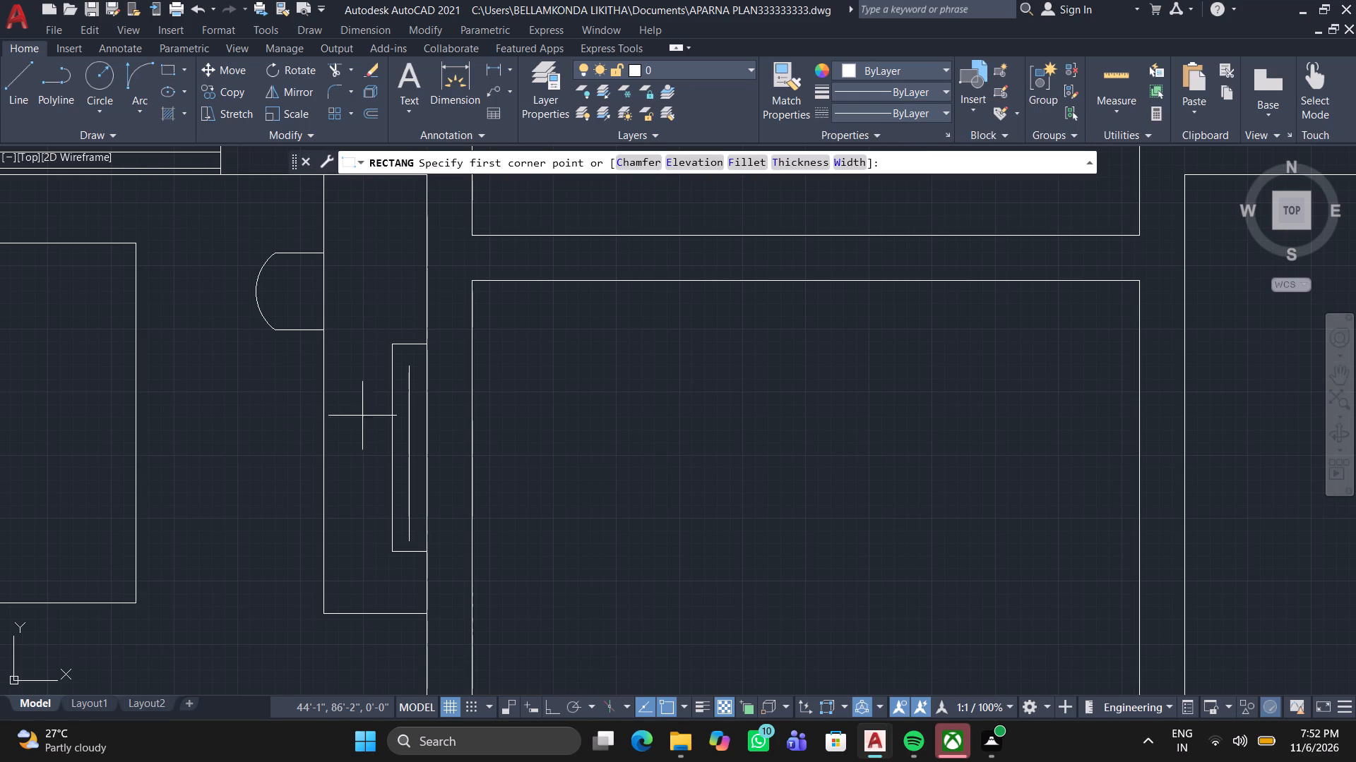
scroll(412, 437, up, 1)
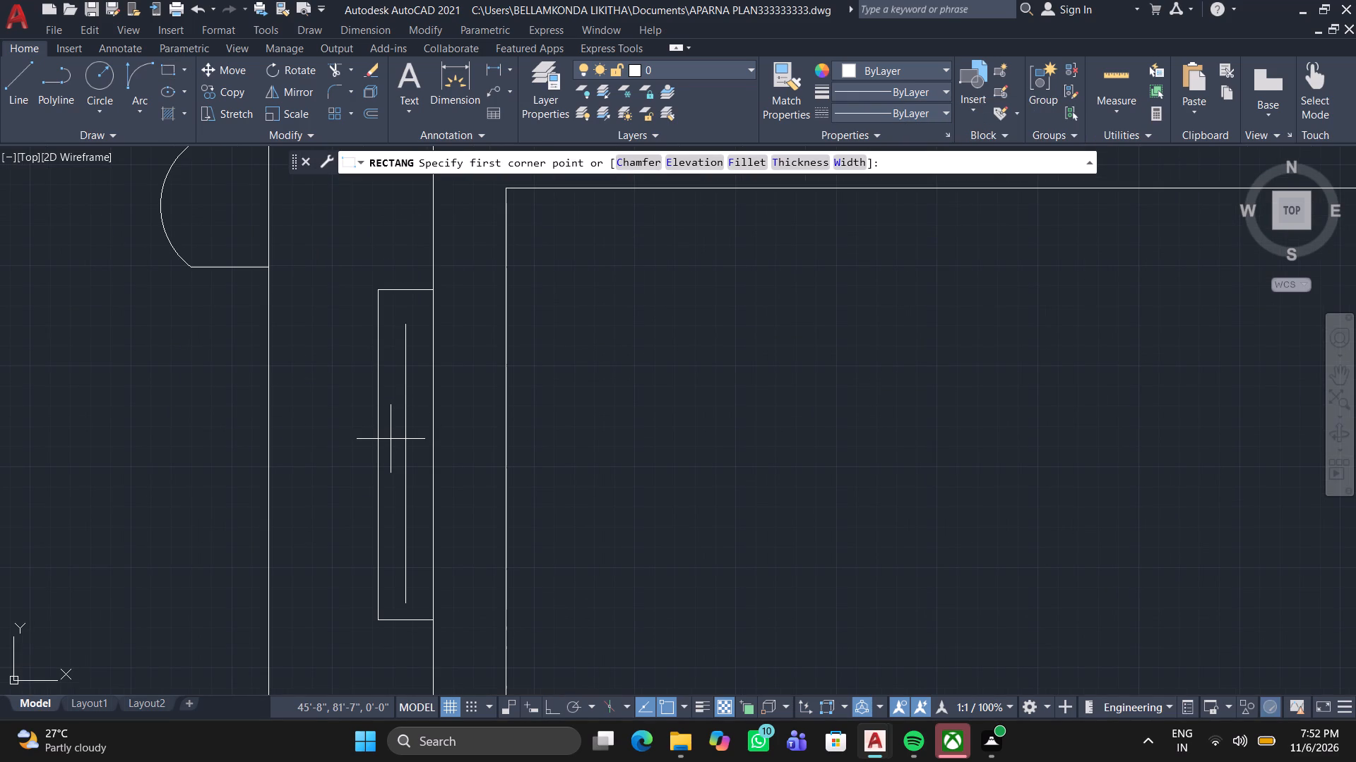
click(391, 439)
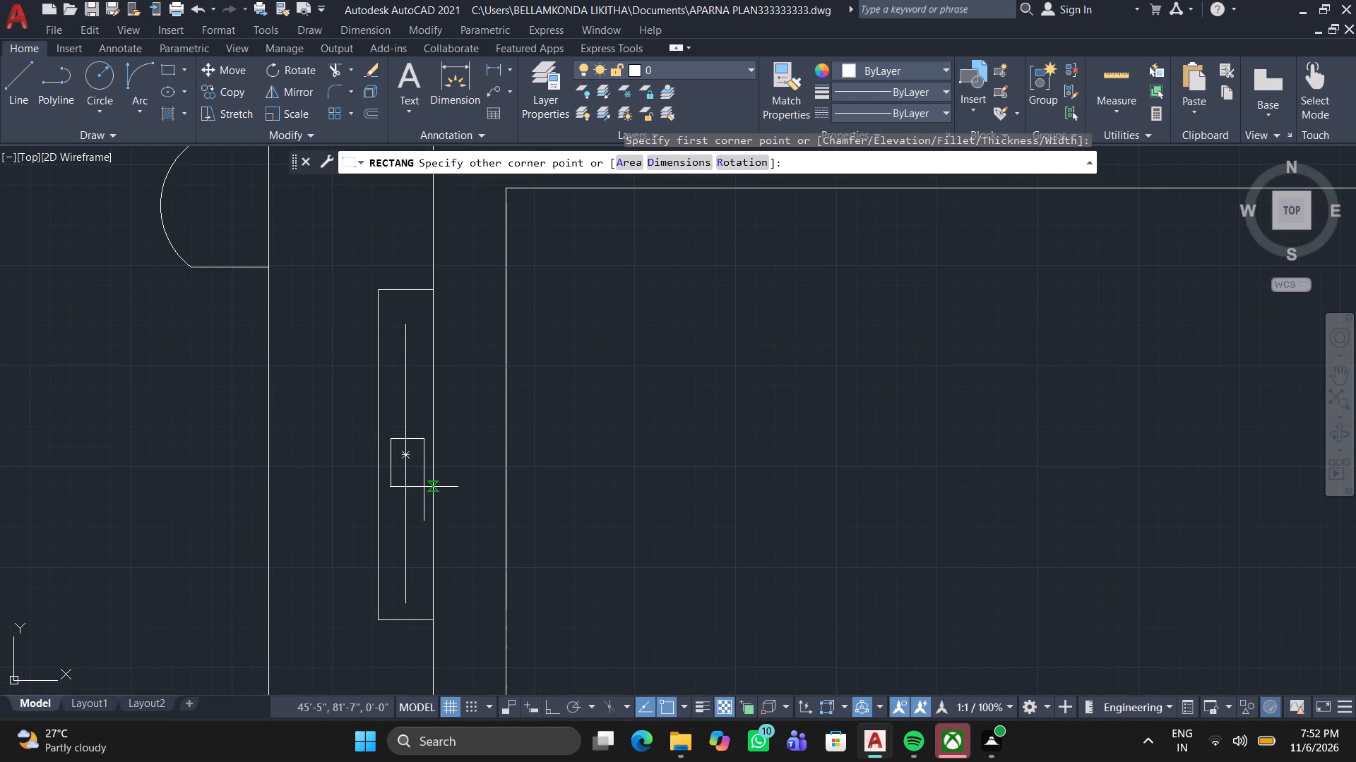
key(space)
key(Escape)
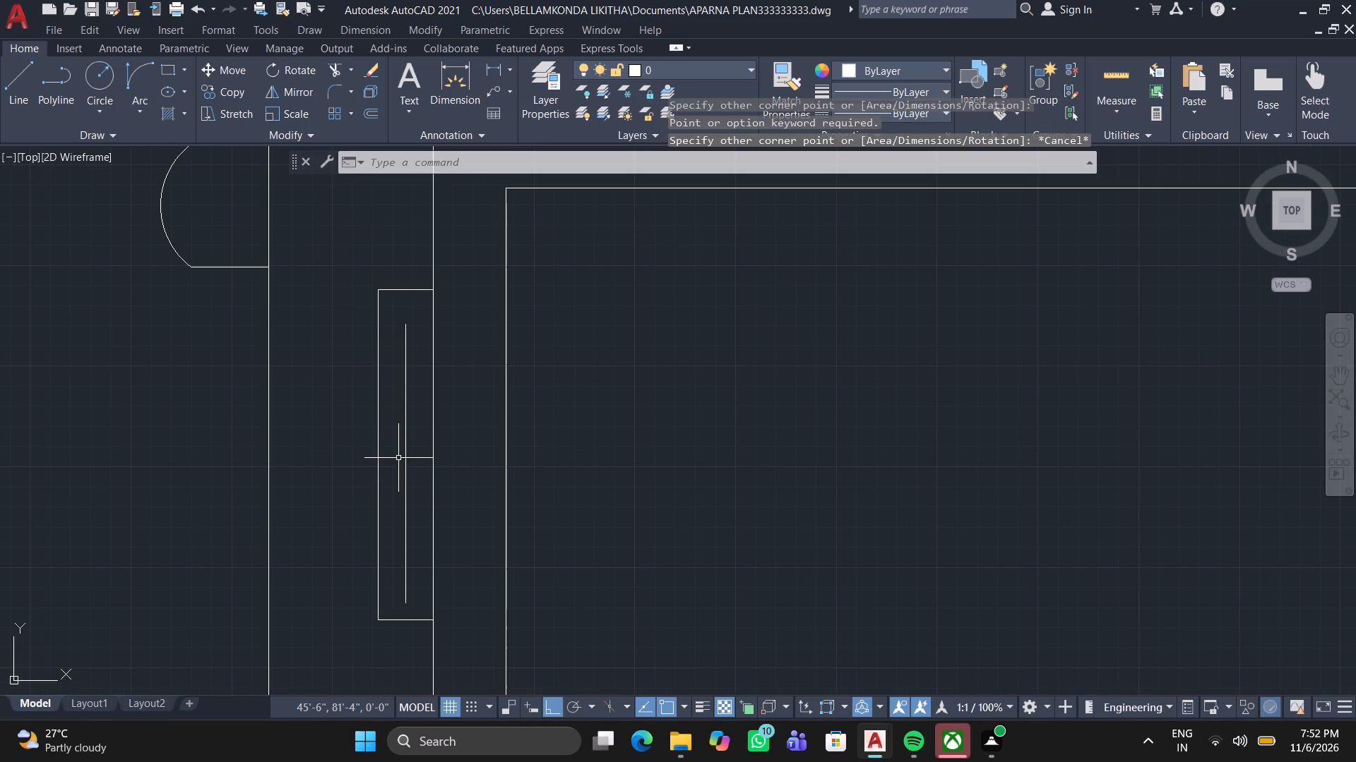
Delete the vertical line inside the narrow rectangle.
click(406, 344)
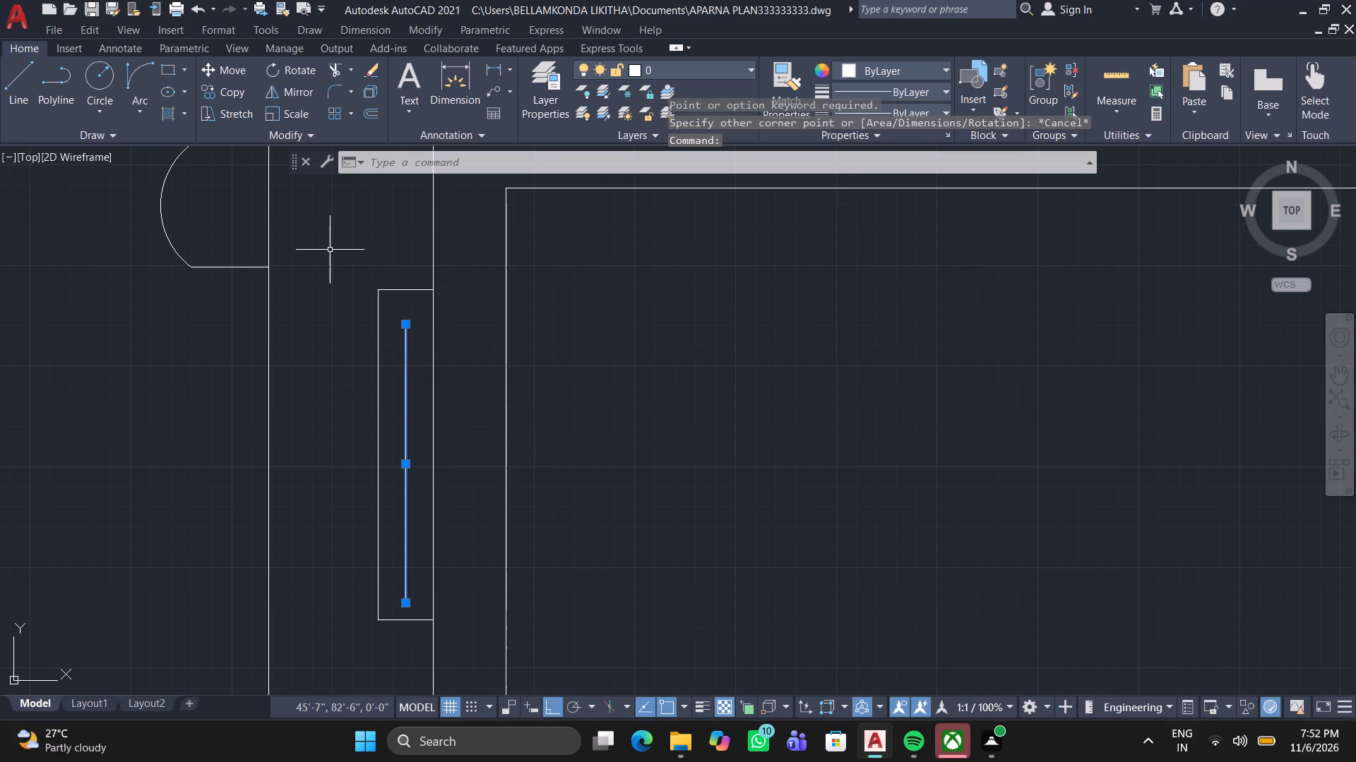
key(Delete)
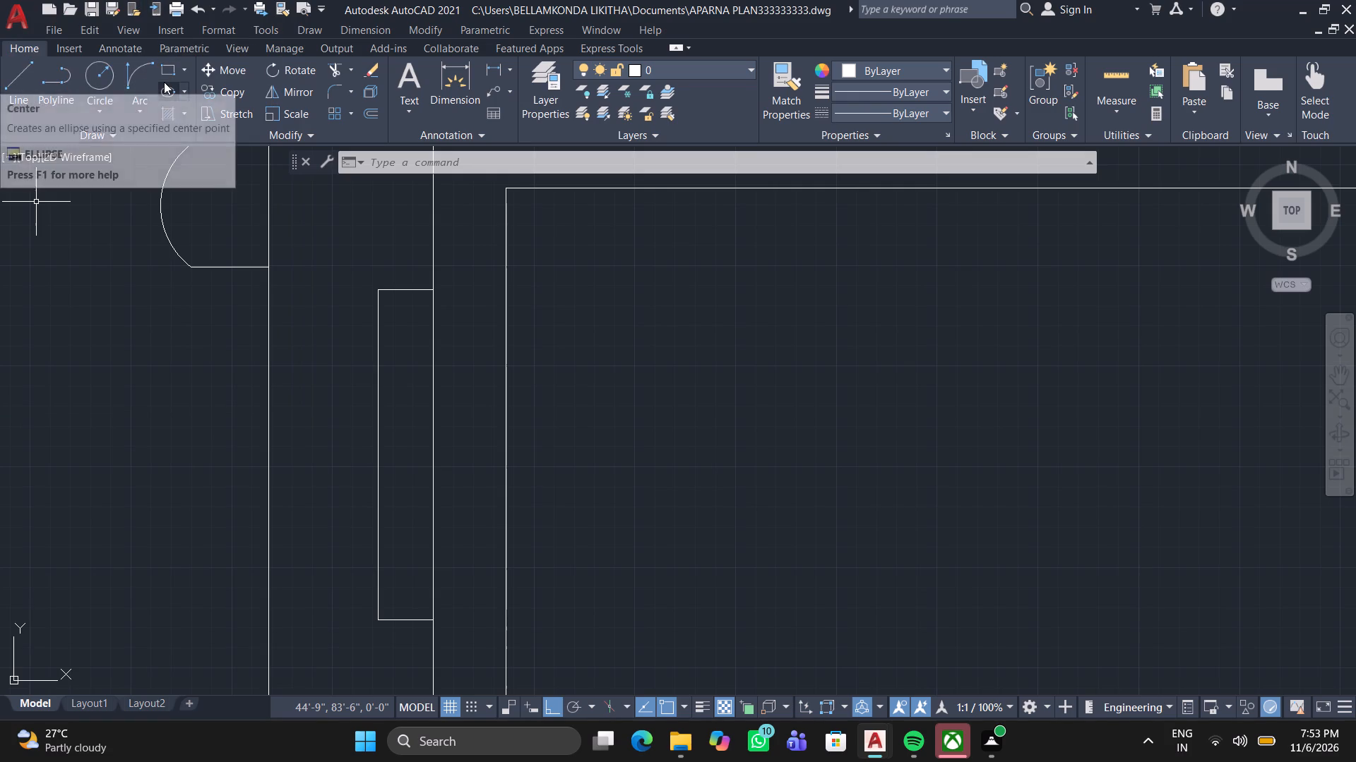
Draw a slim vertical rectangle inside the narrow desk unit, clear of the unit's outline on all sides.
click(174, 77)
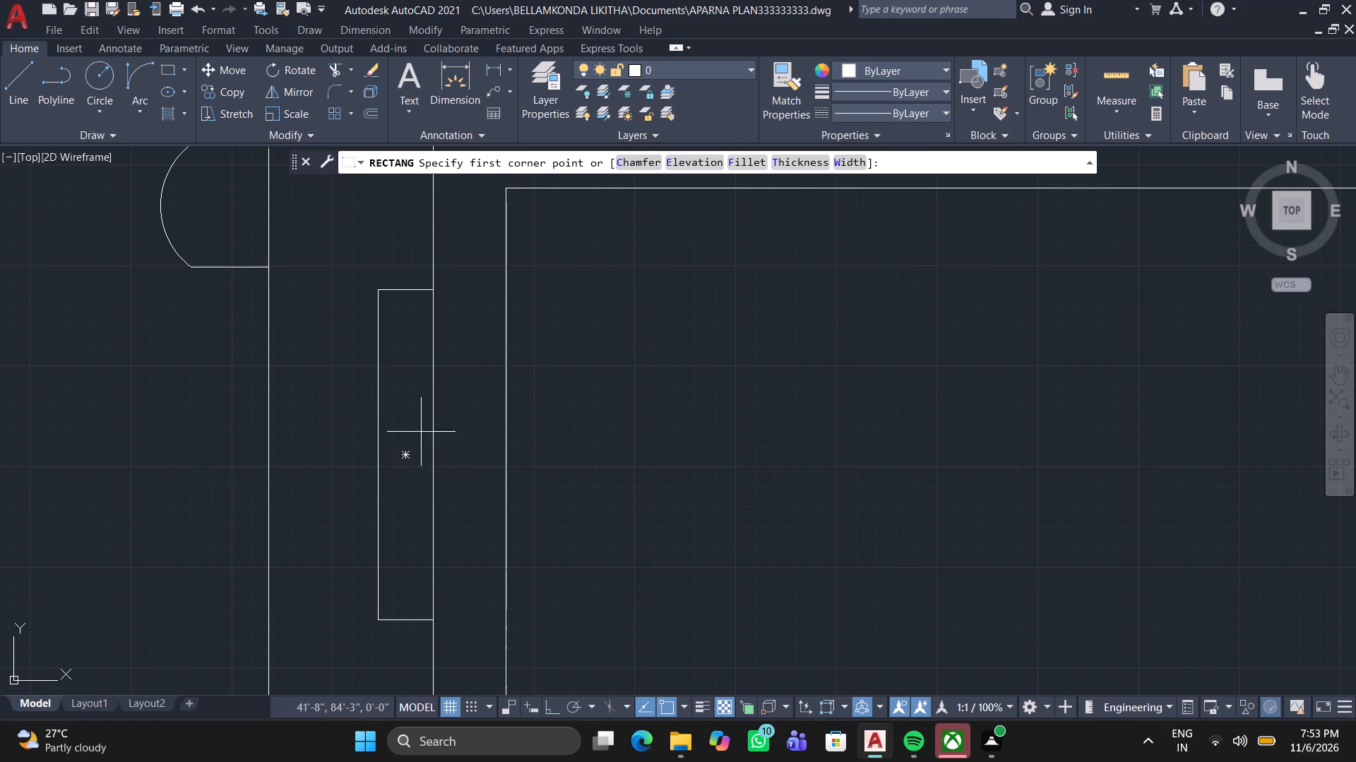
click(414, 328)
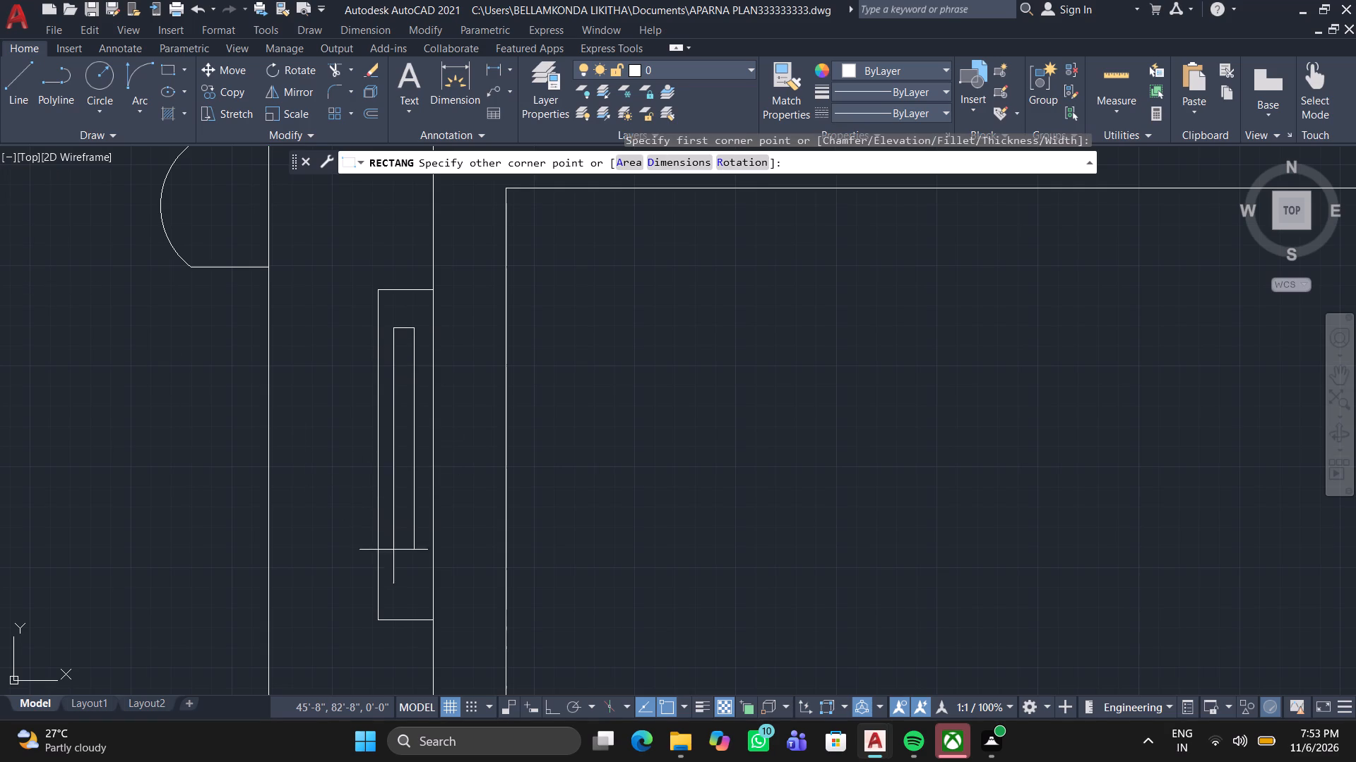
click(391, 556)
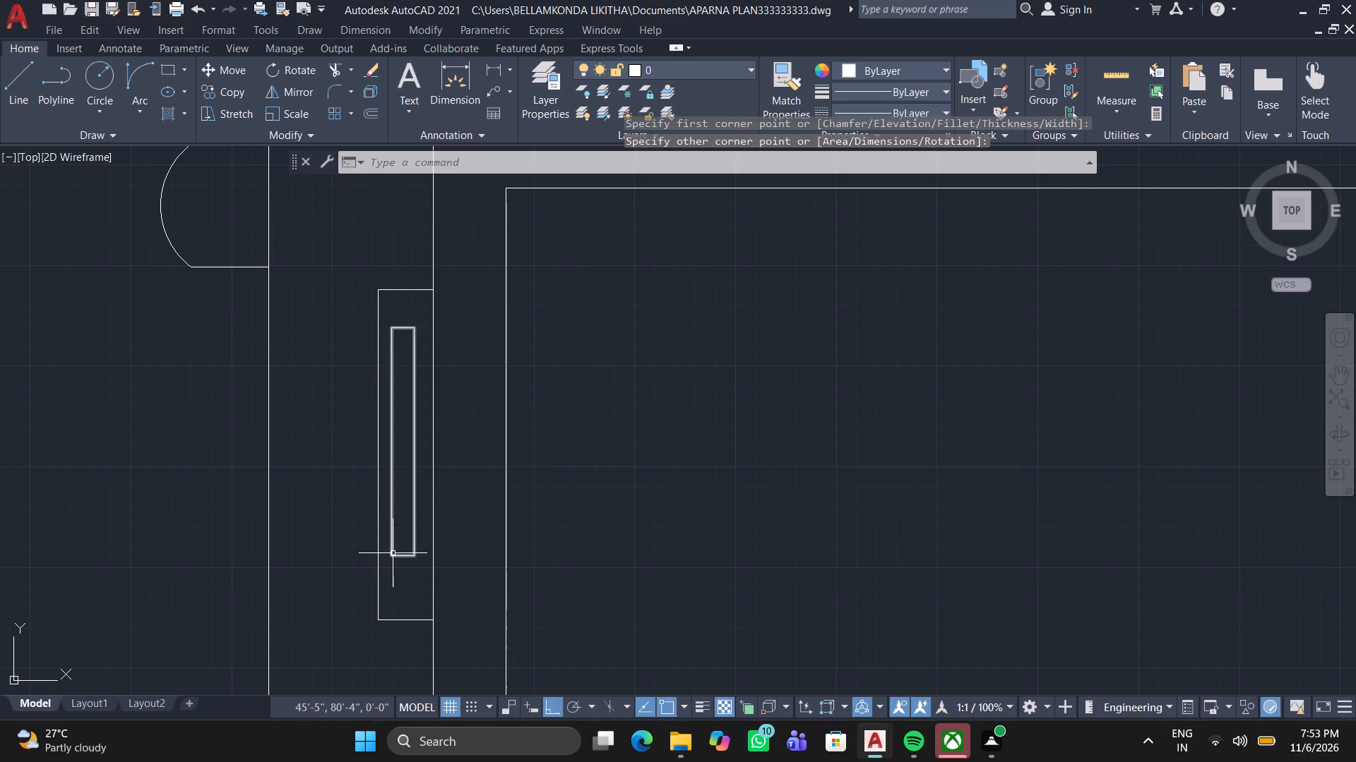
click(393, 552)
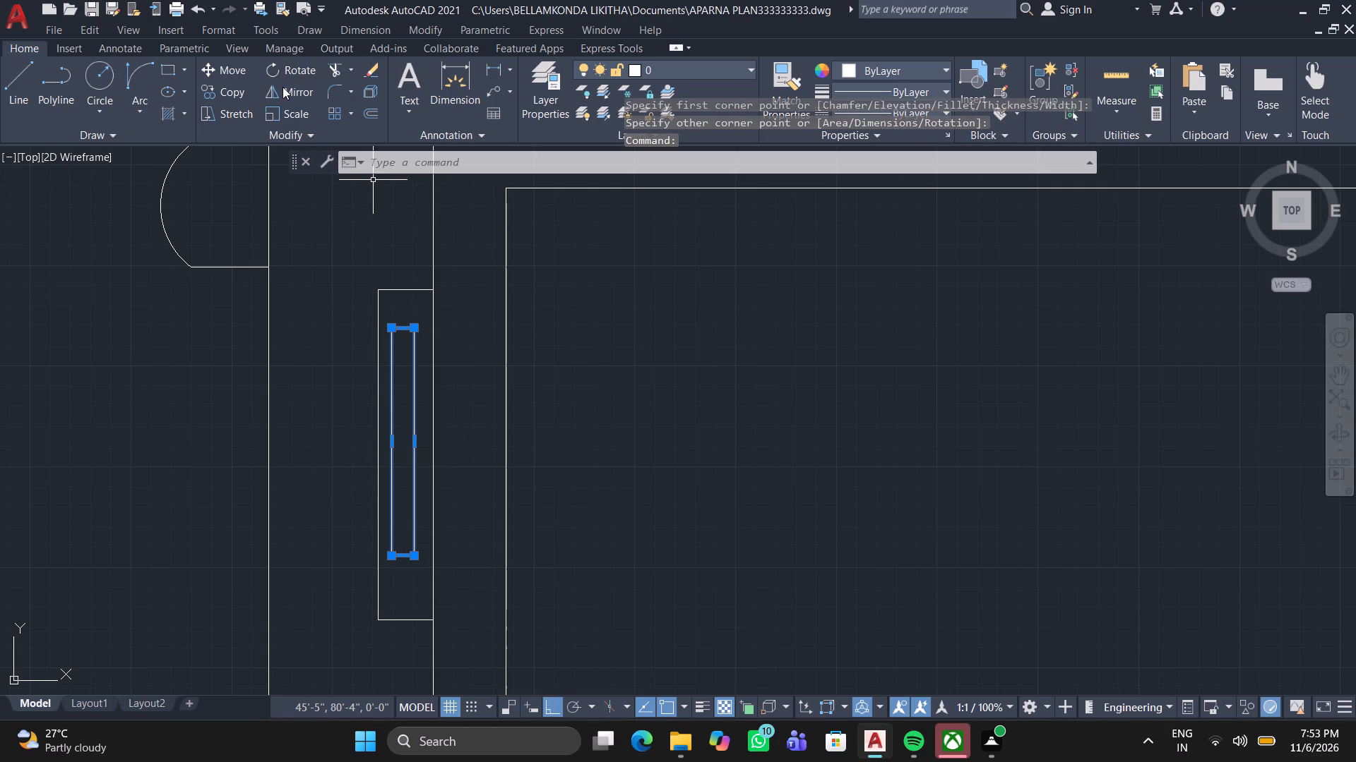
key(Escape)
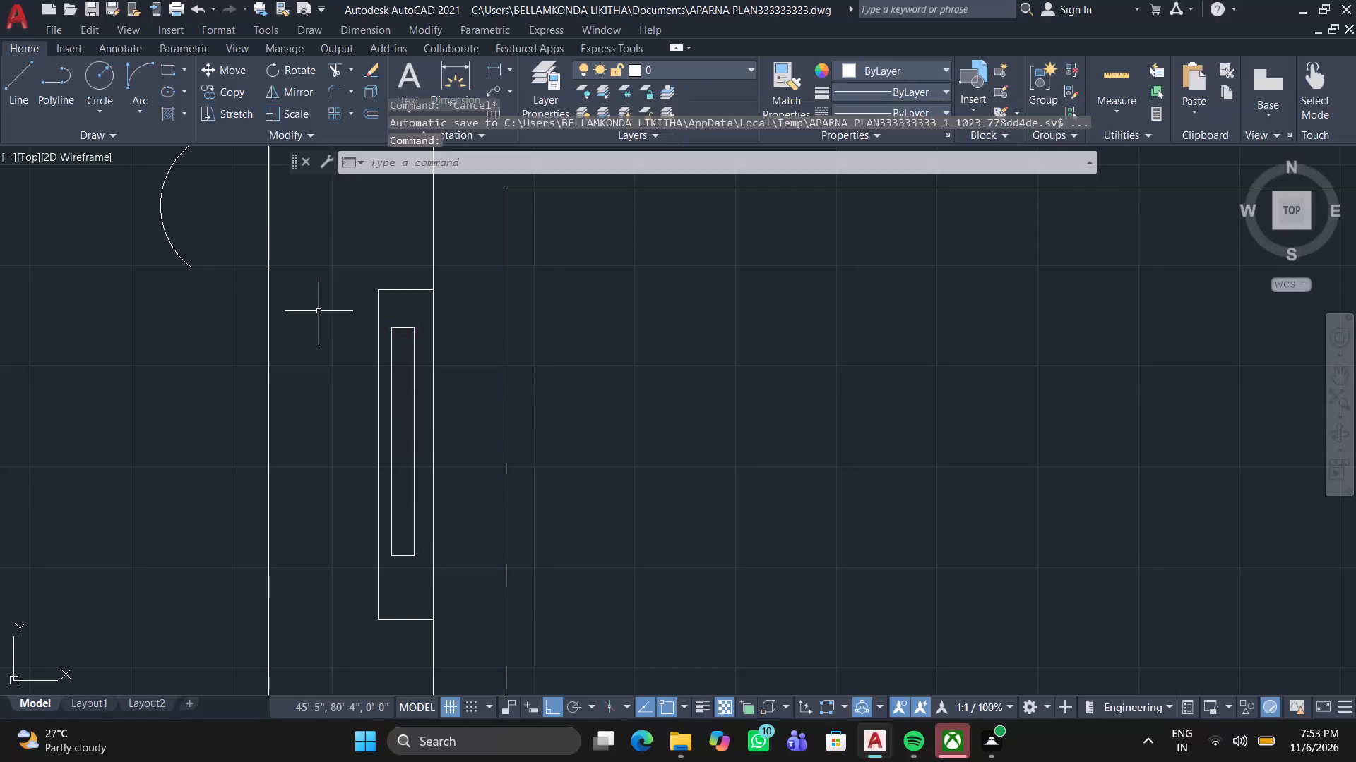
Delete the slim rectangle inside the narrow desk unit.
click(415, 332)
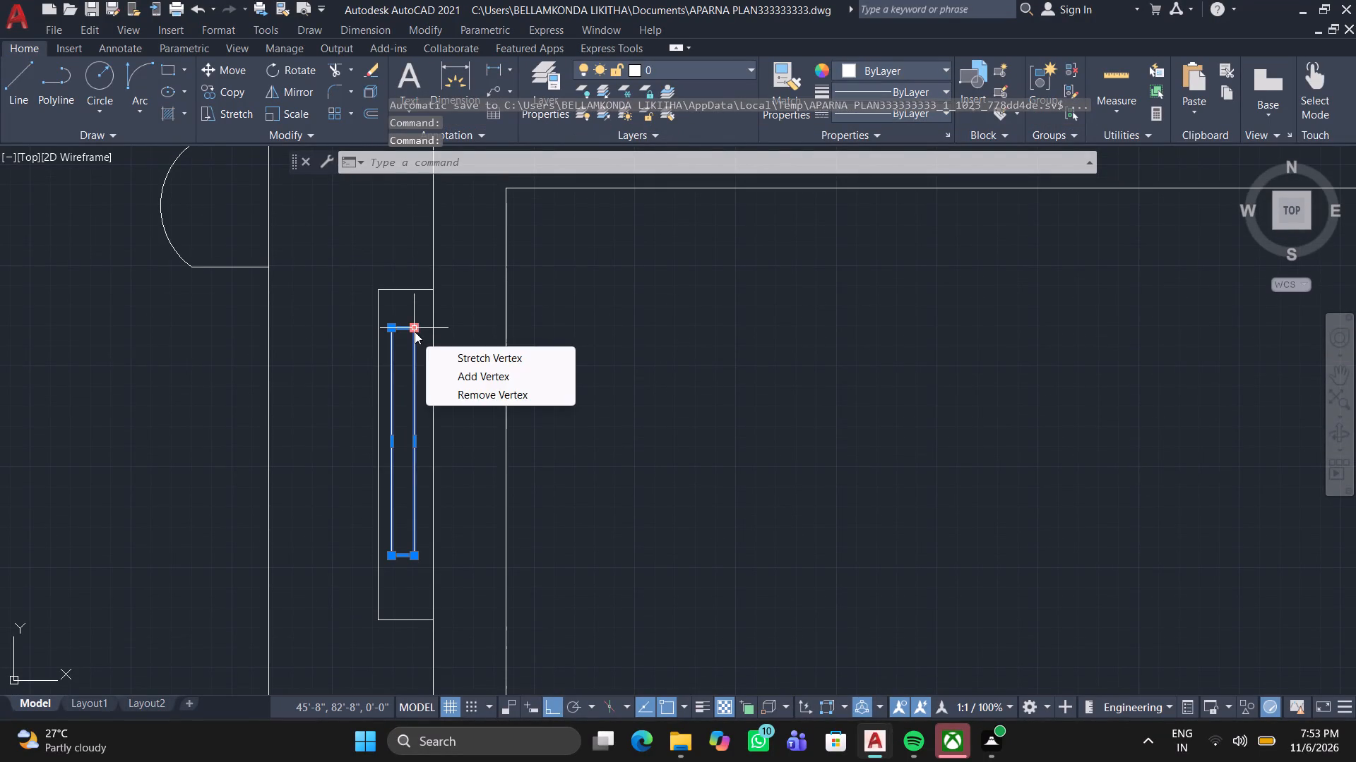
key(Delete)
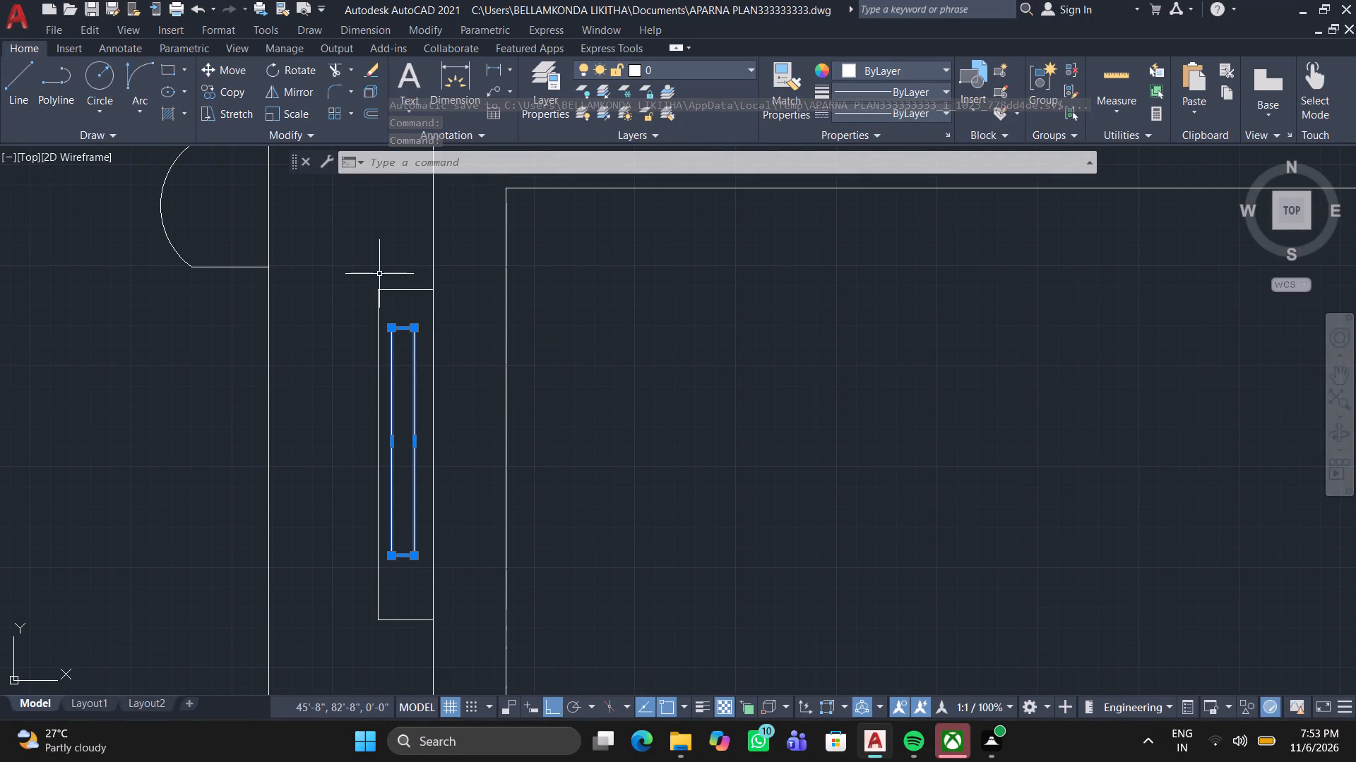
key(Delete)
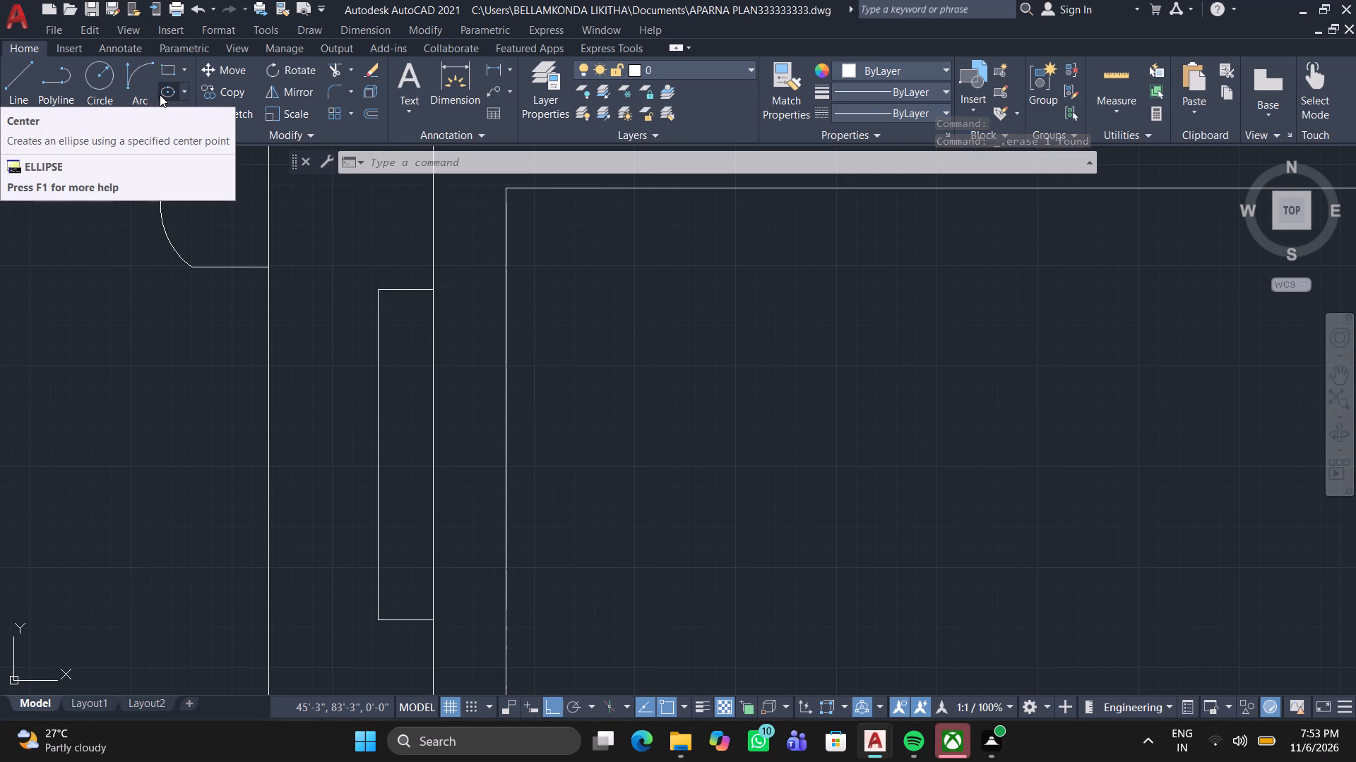
Draw a shorter vertical rectangle inside the narrow desk unit, with its right edge on the wall line.
click(170, 75)
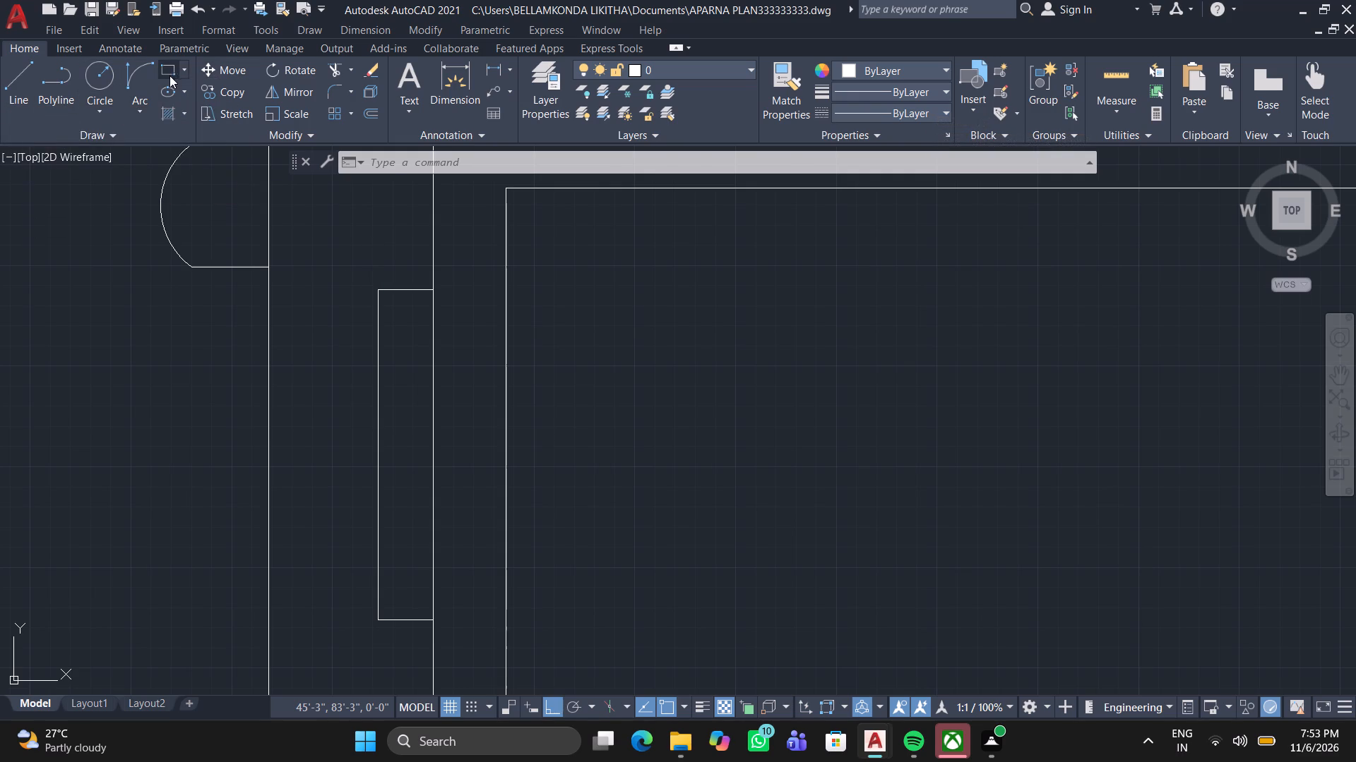
click(399, 357)
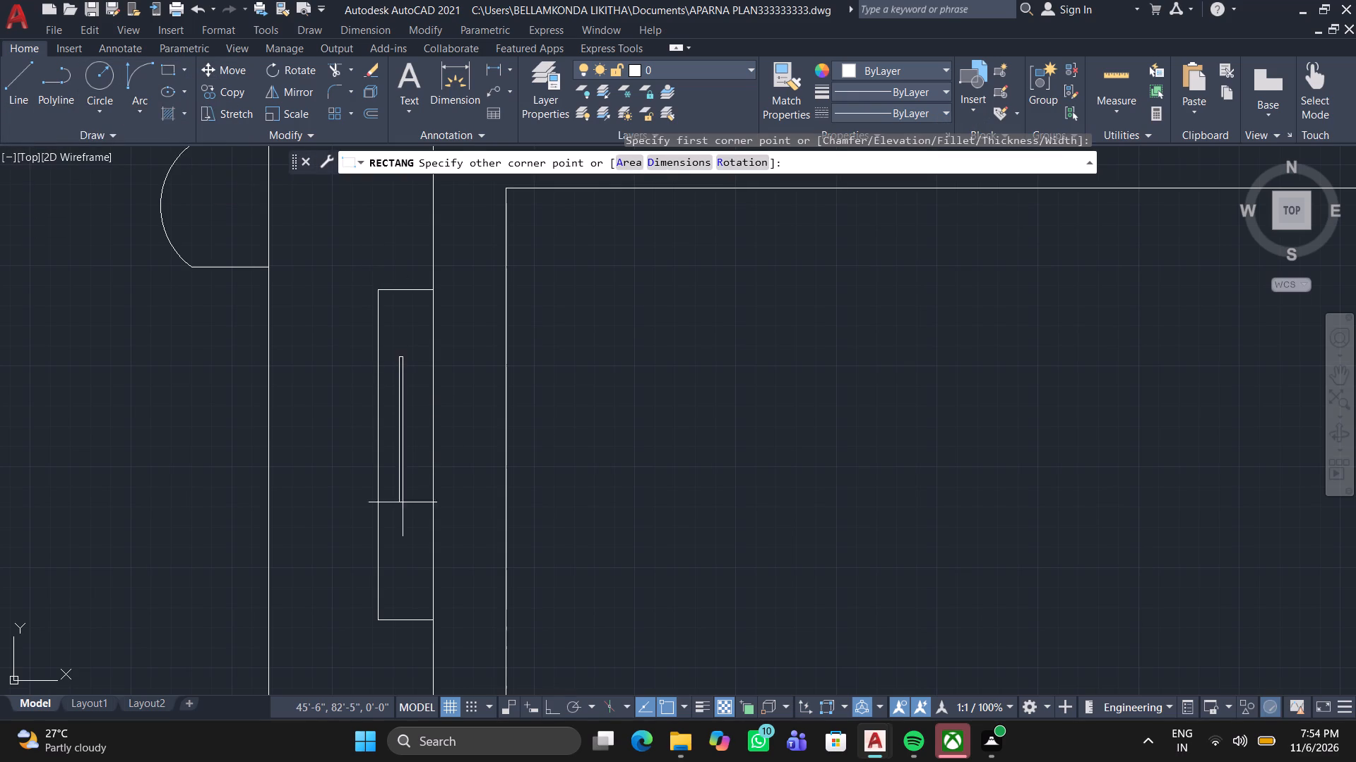
click(425, 583)
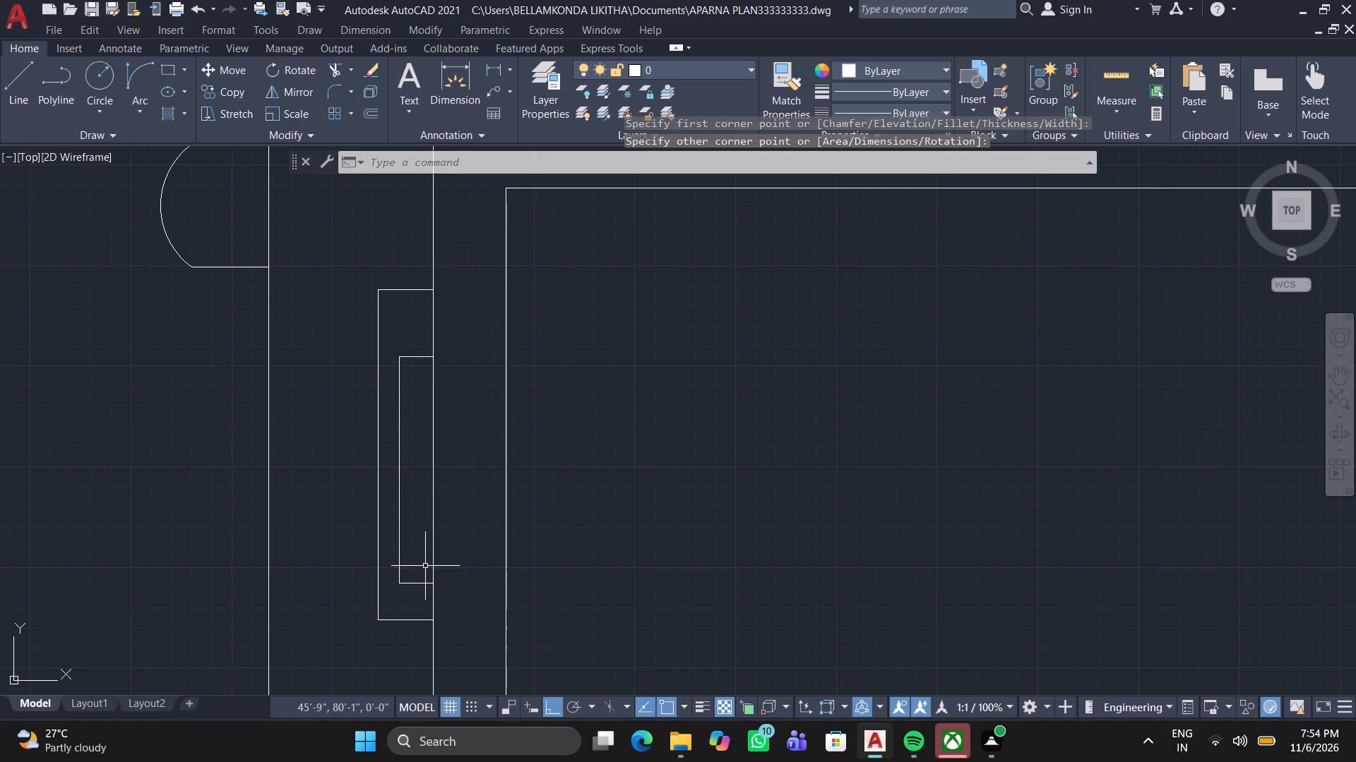
Stretch the inner rectangle's right edge inward so that a small gap separates it from the wall line.
click(414, 357)
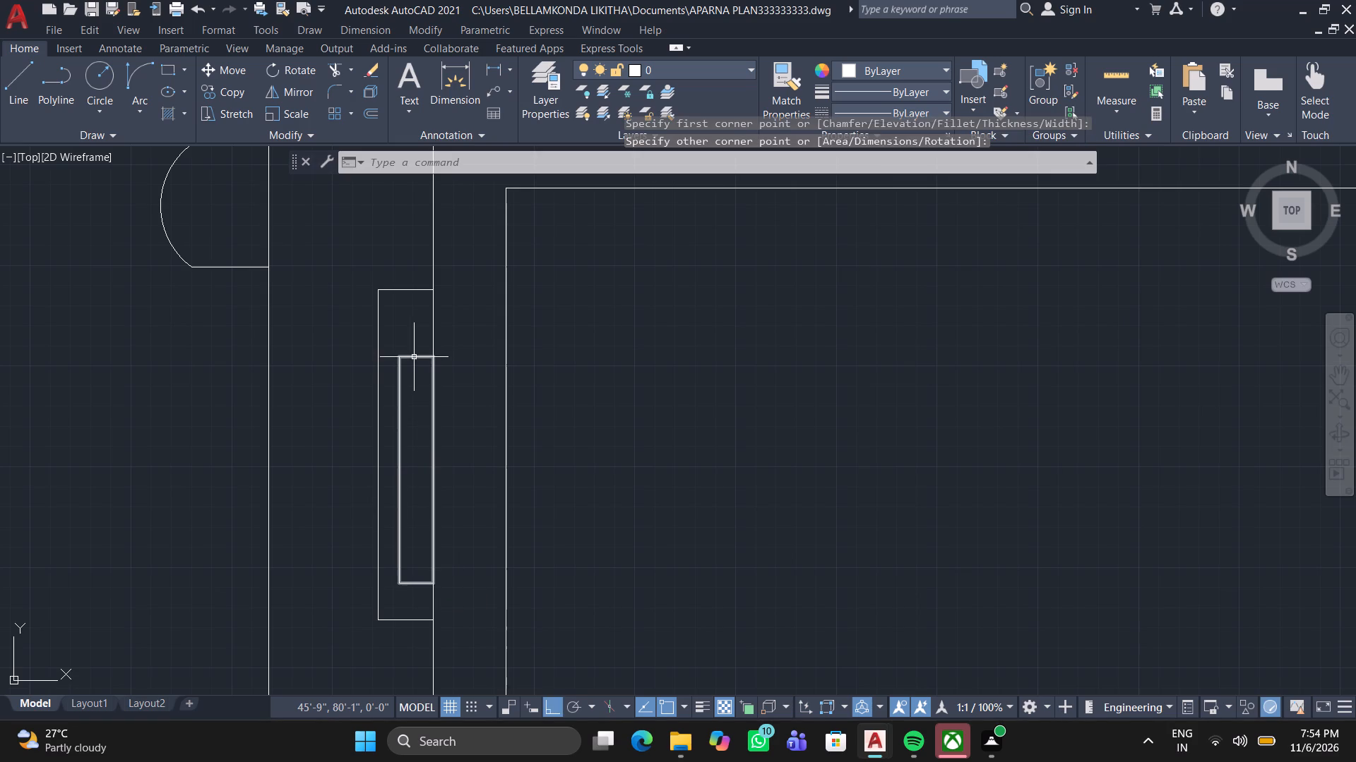
double_click(434, 470)
double_click(426, 468)
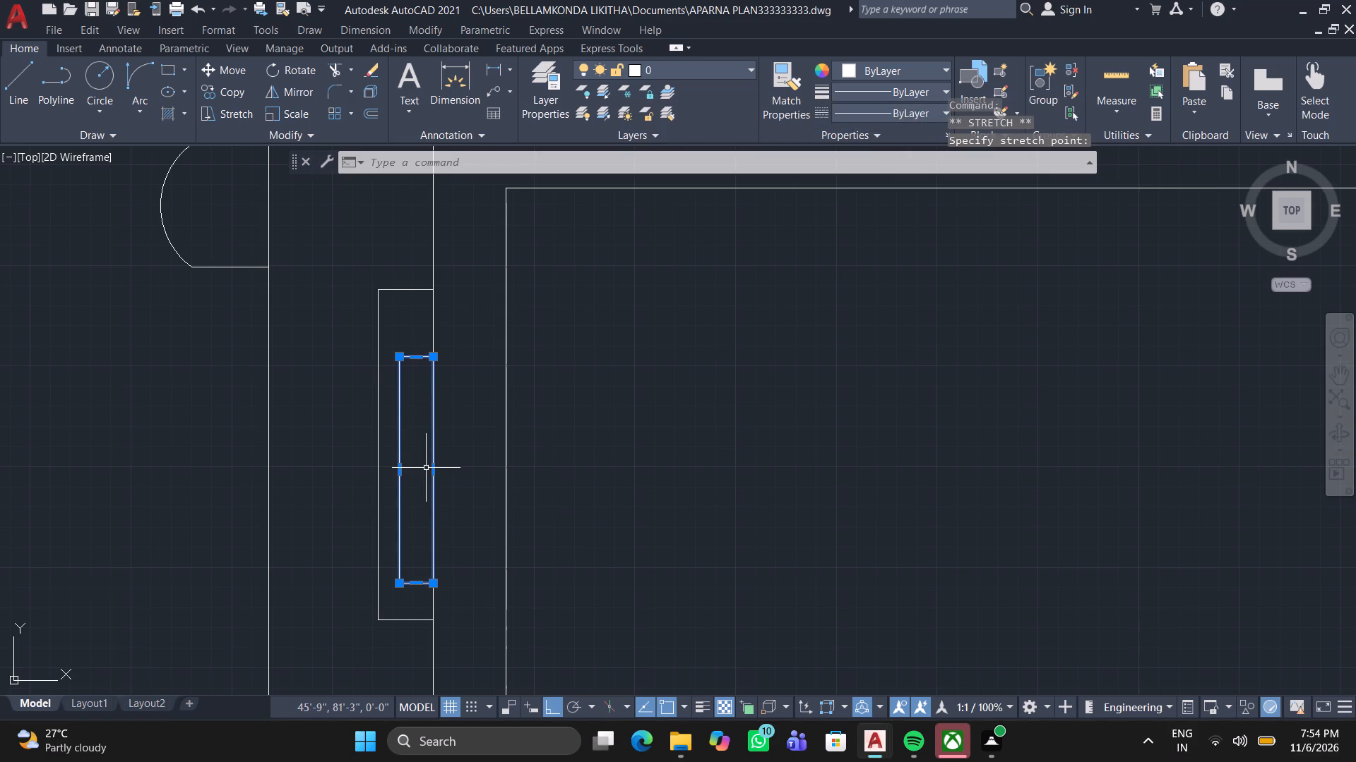
click(433, 468)
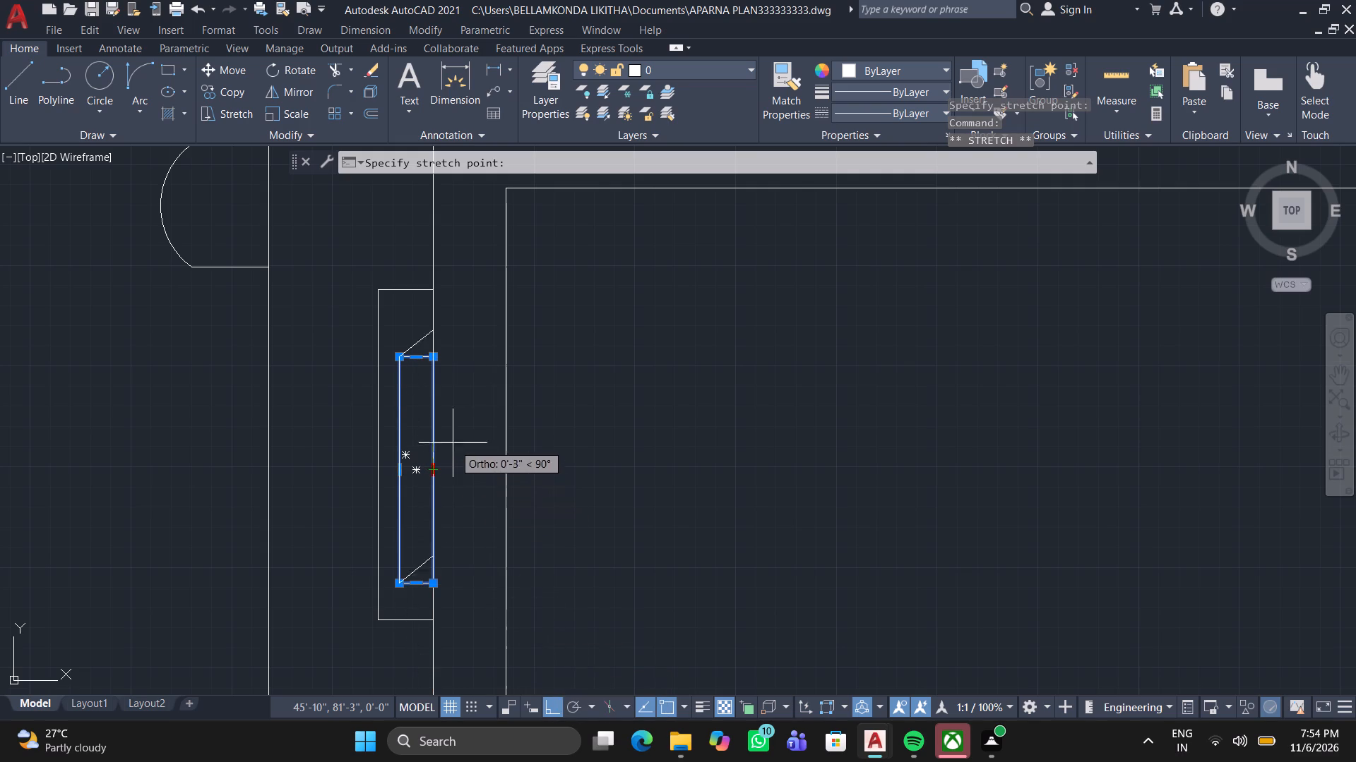
double_click(422, 460)
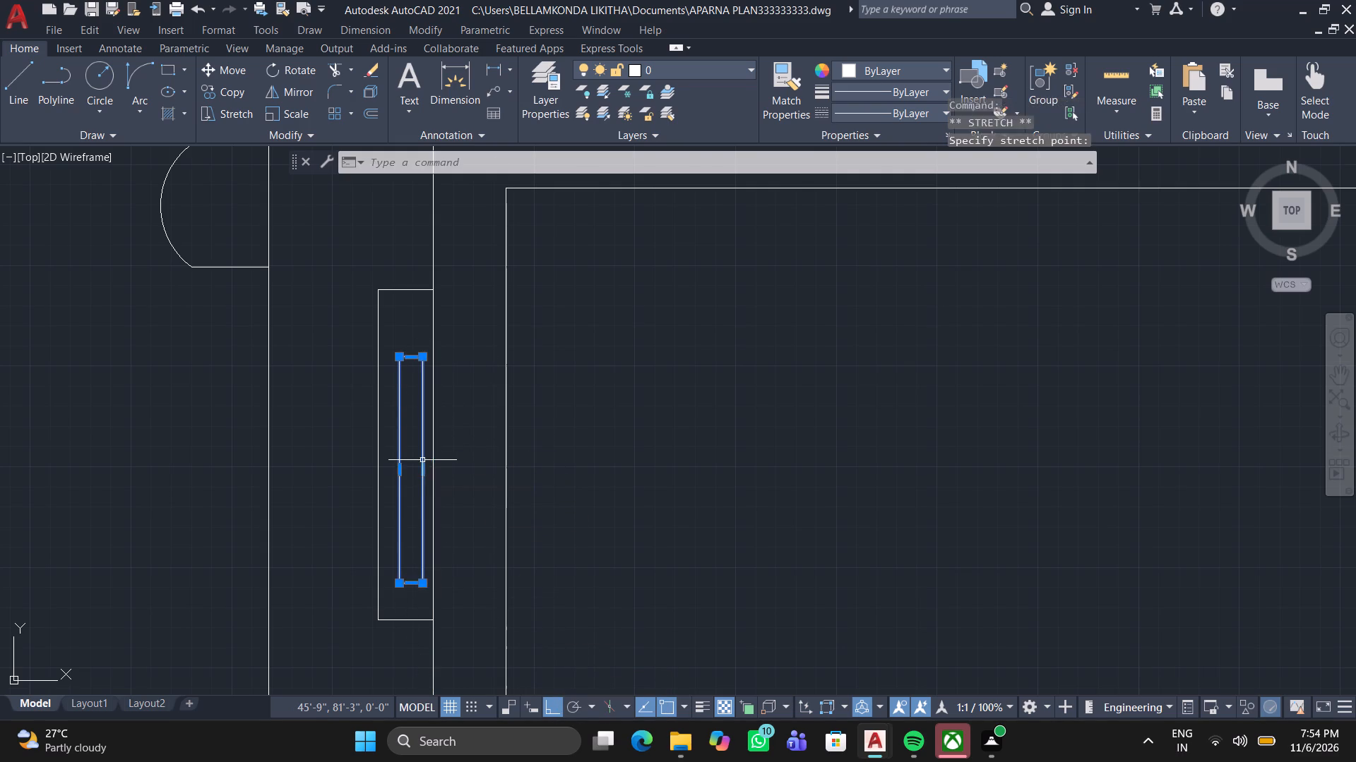
Turn off Ortho mode so that lines can be drawn at any angle.
click(552, 708)
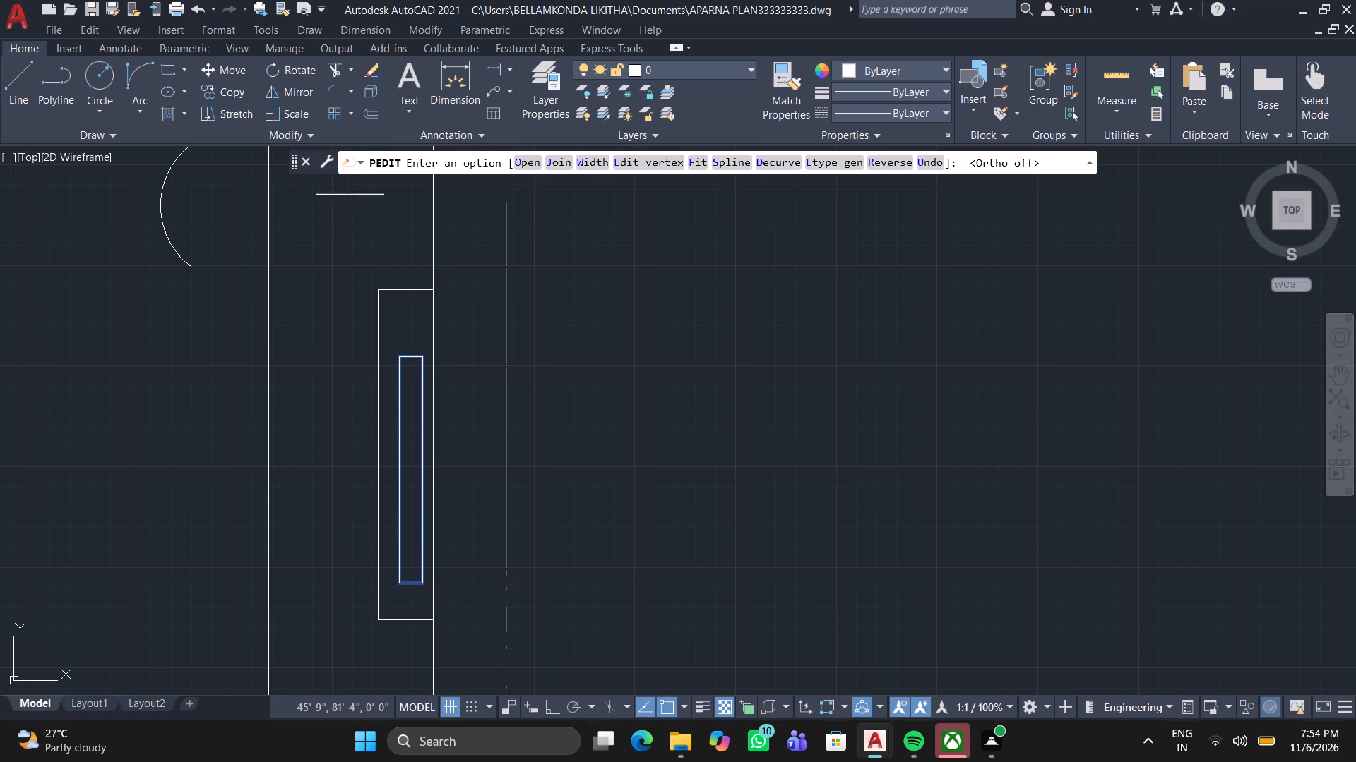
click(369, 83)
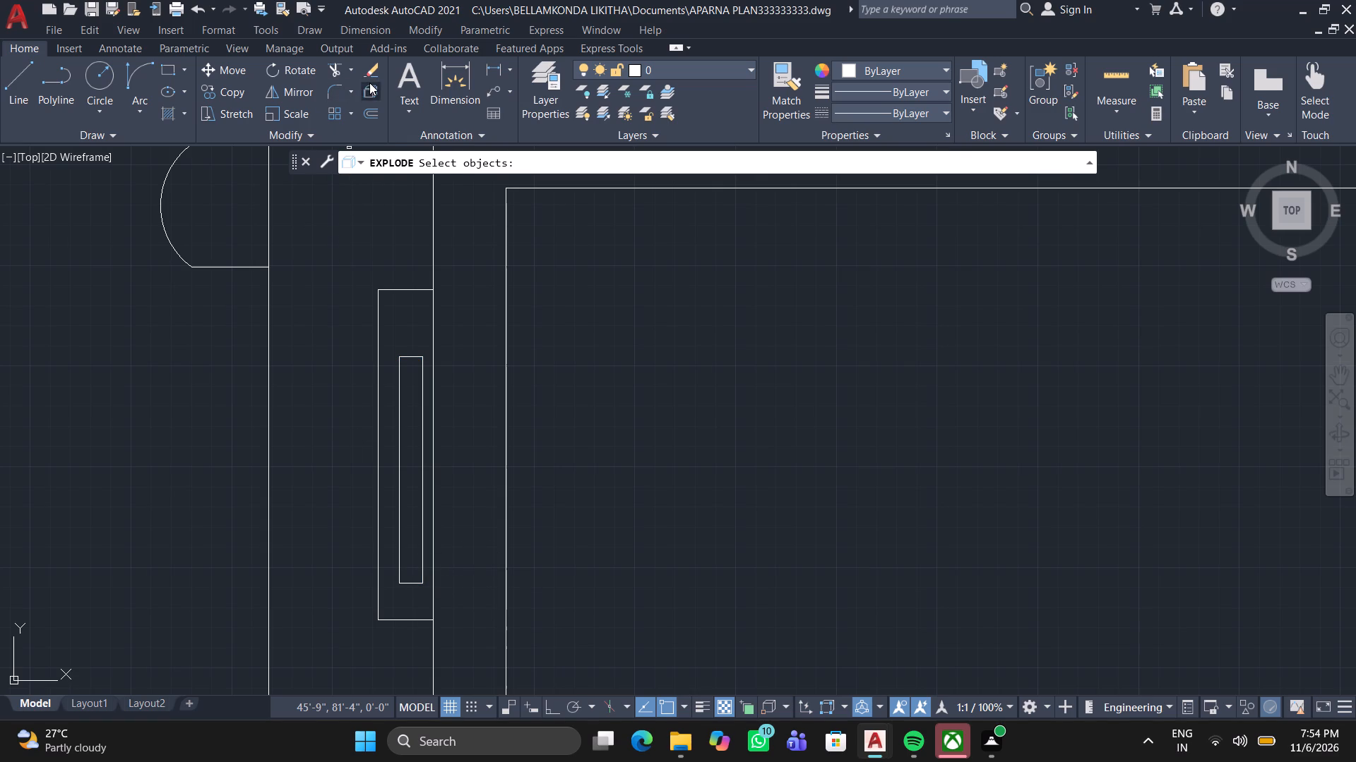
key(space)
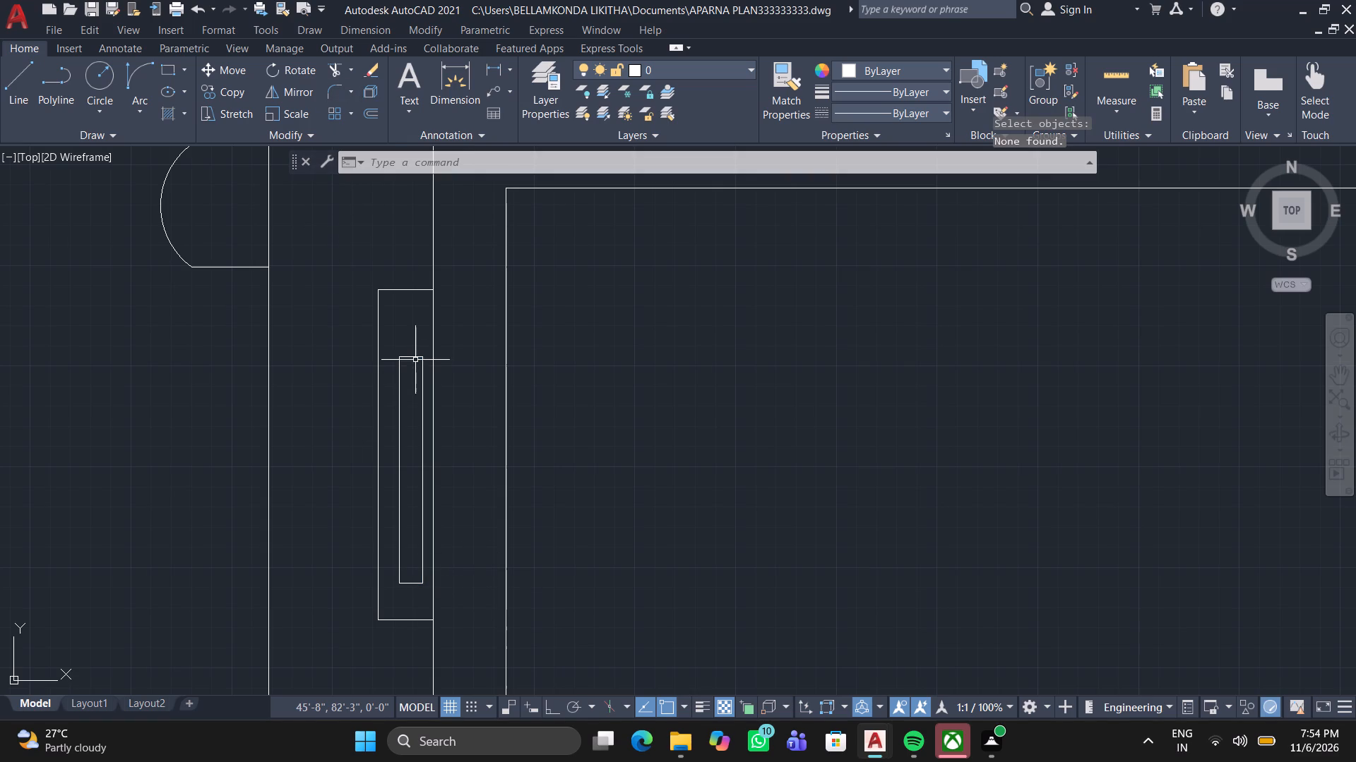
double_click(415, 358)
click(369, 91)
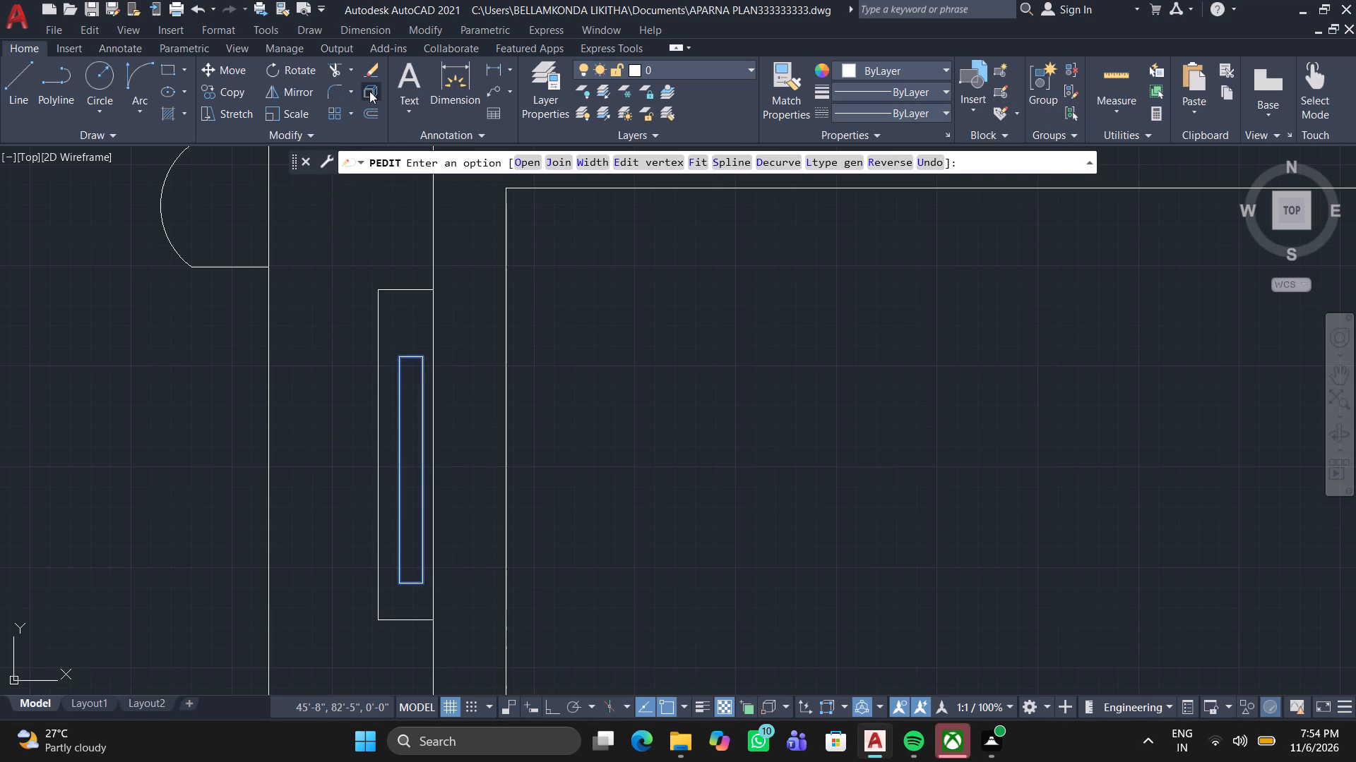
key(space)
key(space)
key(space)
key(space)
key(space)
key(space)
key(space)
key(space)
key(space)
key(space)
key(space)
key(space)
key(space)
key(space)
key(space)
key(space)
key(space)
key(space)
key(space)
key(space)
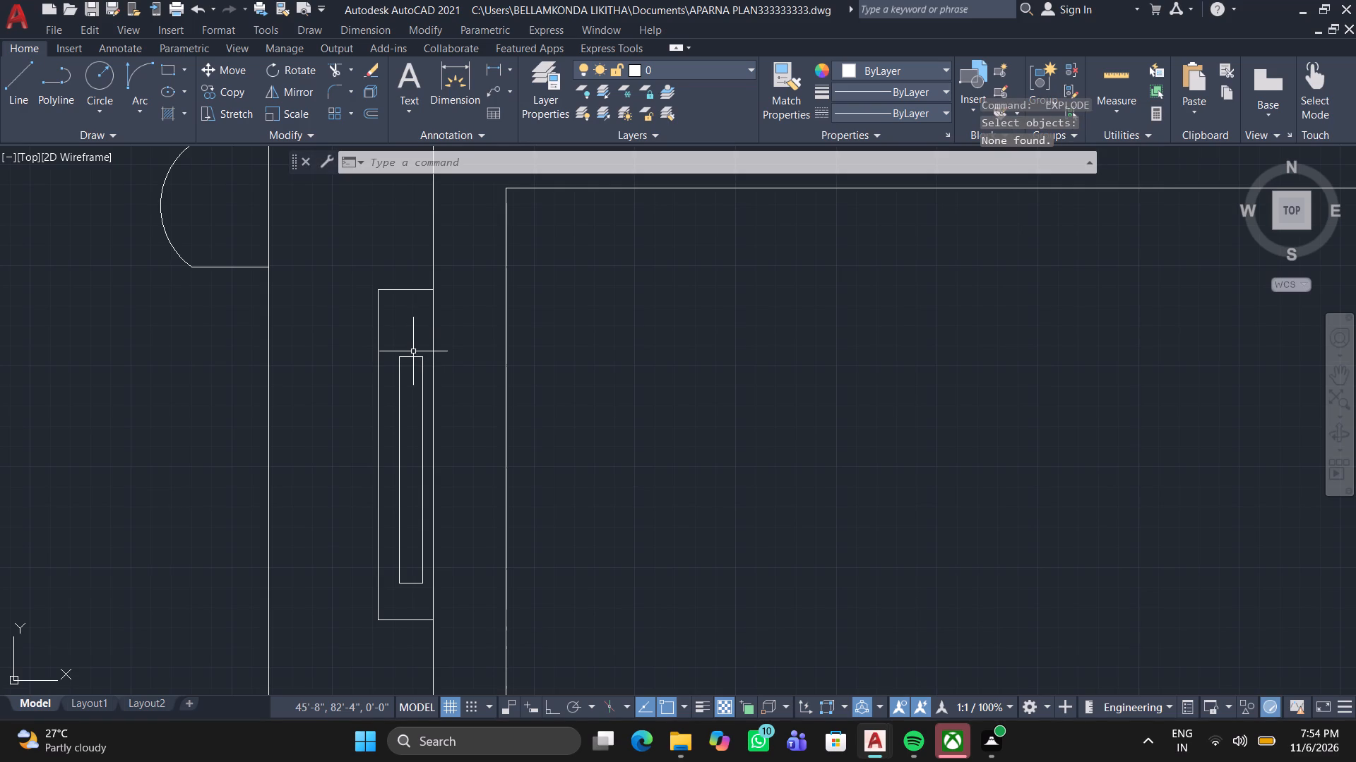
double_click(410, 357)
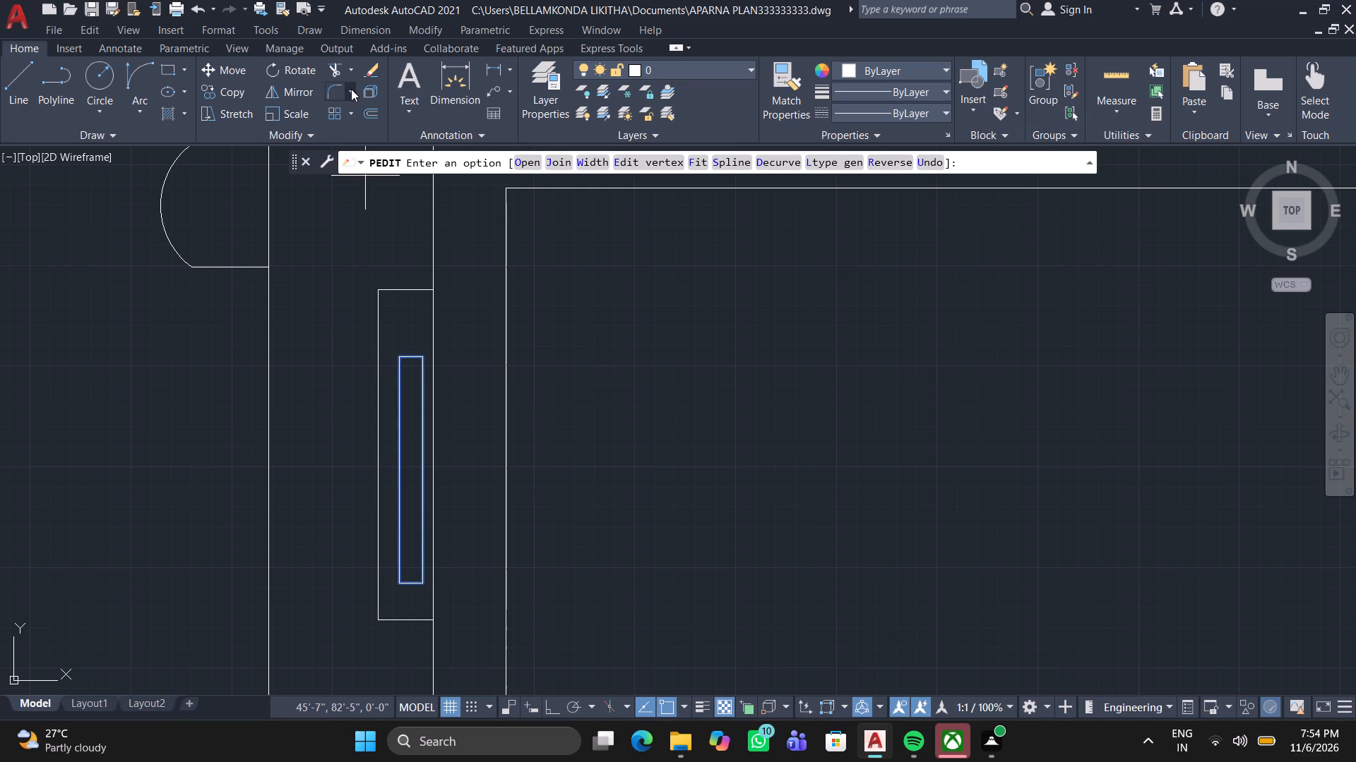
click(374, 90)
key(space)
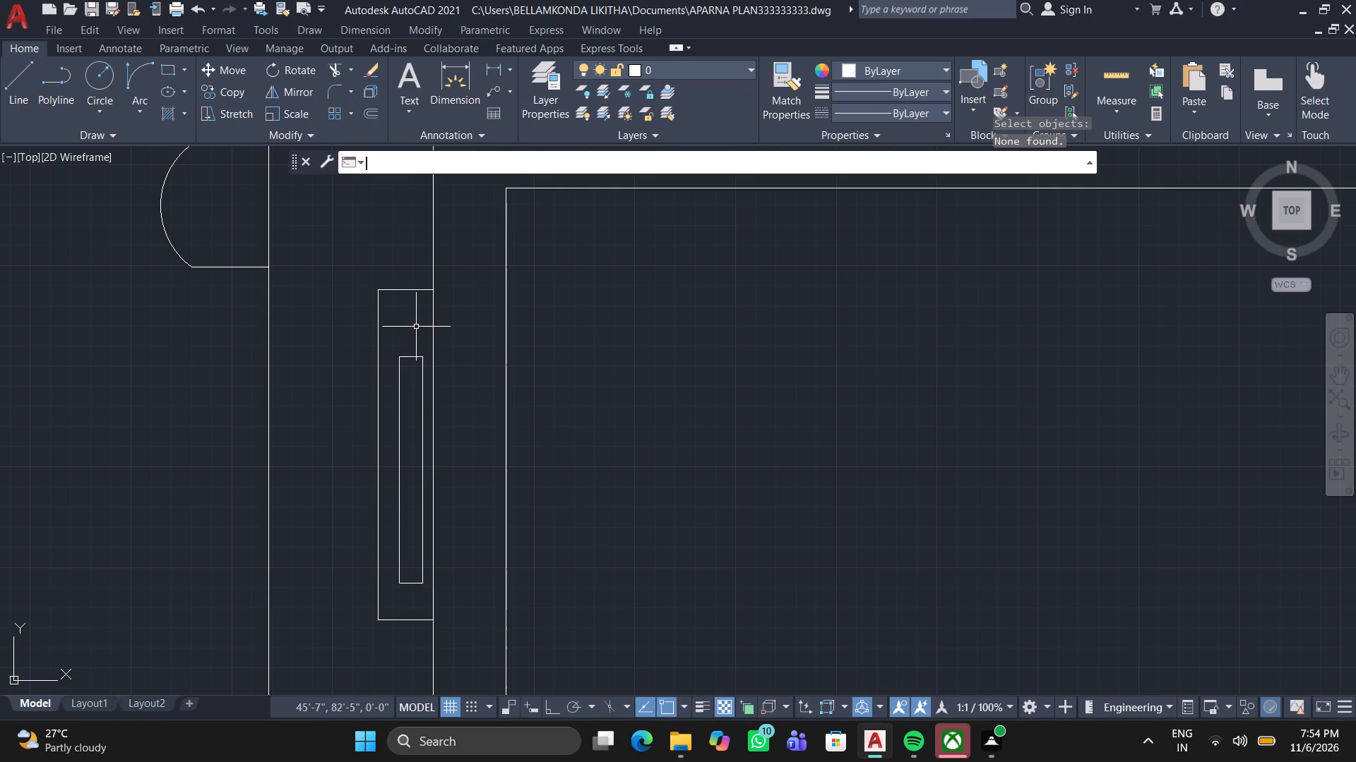
Explode the inner rectangle of the narrow desk unit into separate lines.
click(422, 358)
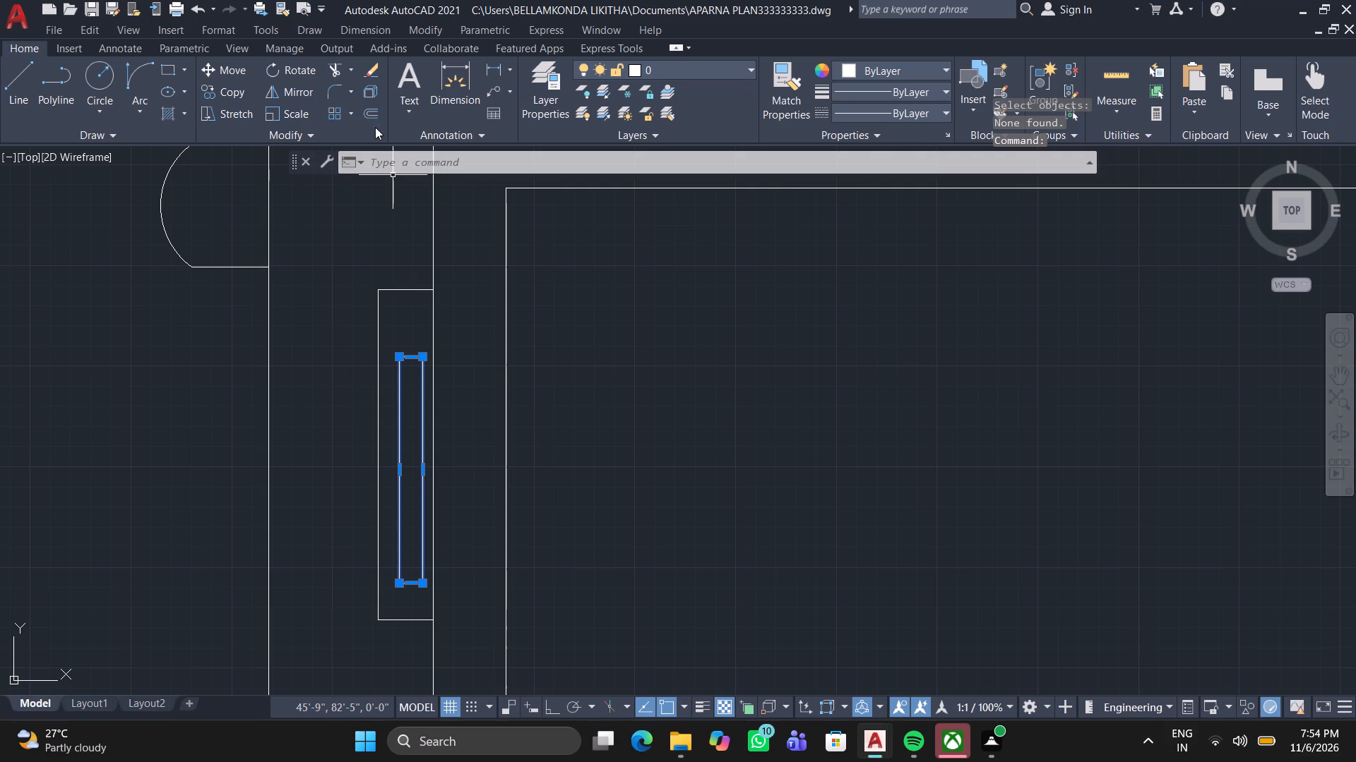
click(369, 87)
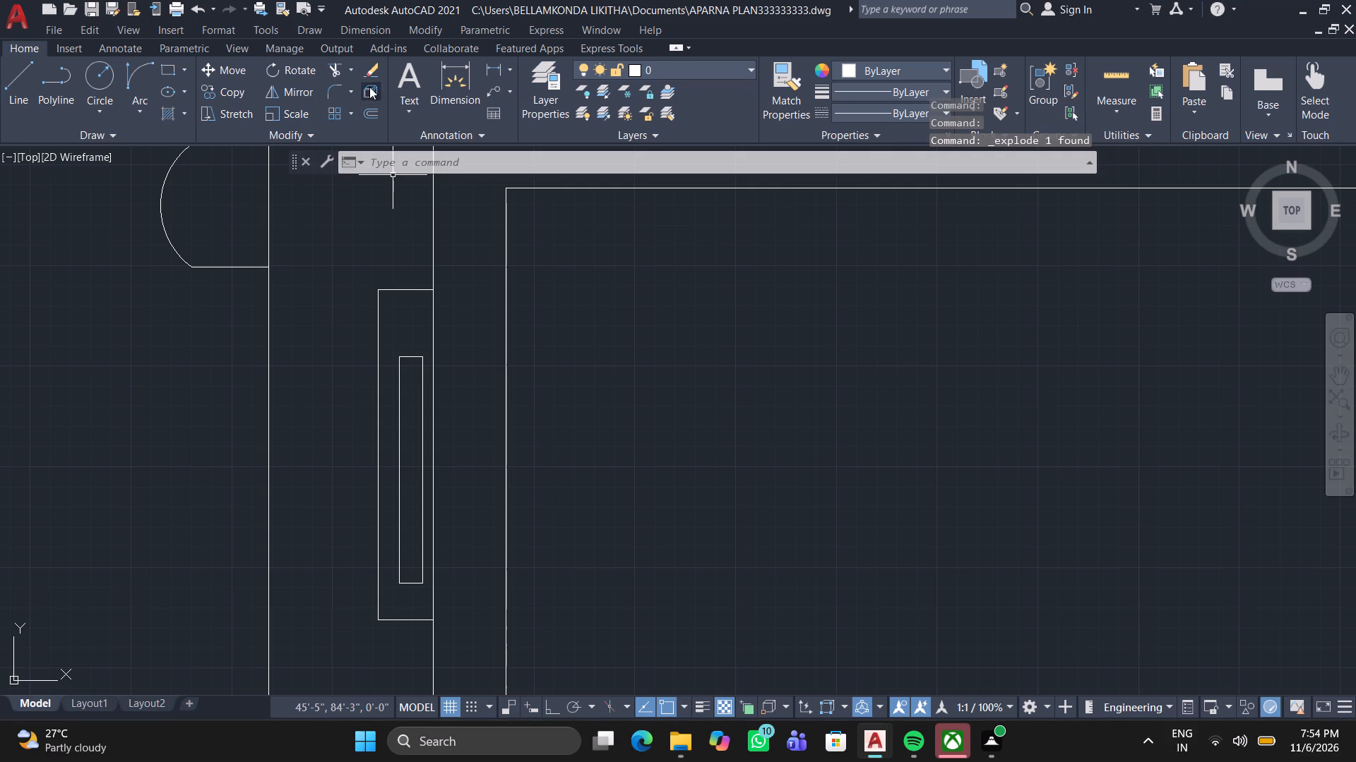
click(414, 356)
key(space)
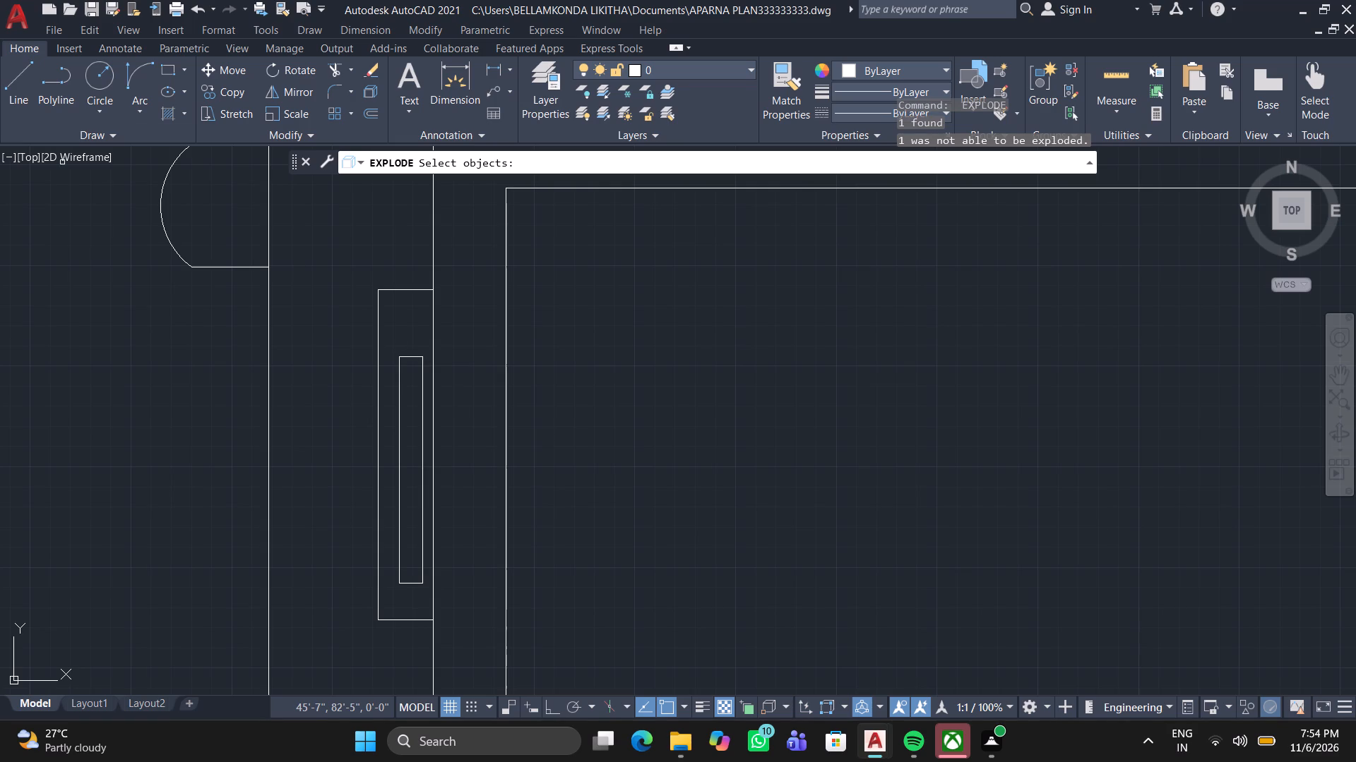
Draw a diagonal line from the inner rectangle's top-left corner down to its right edge, just below the top.
click(16, 74)
scroll(406, 337, up, 2)
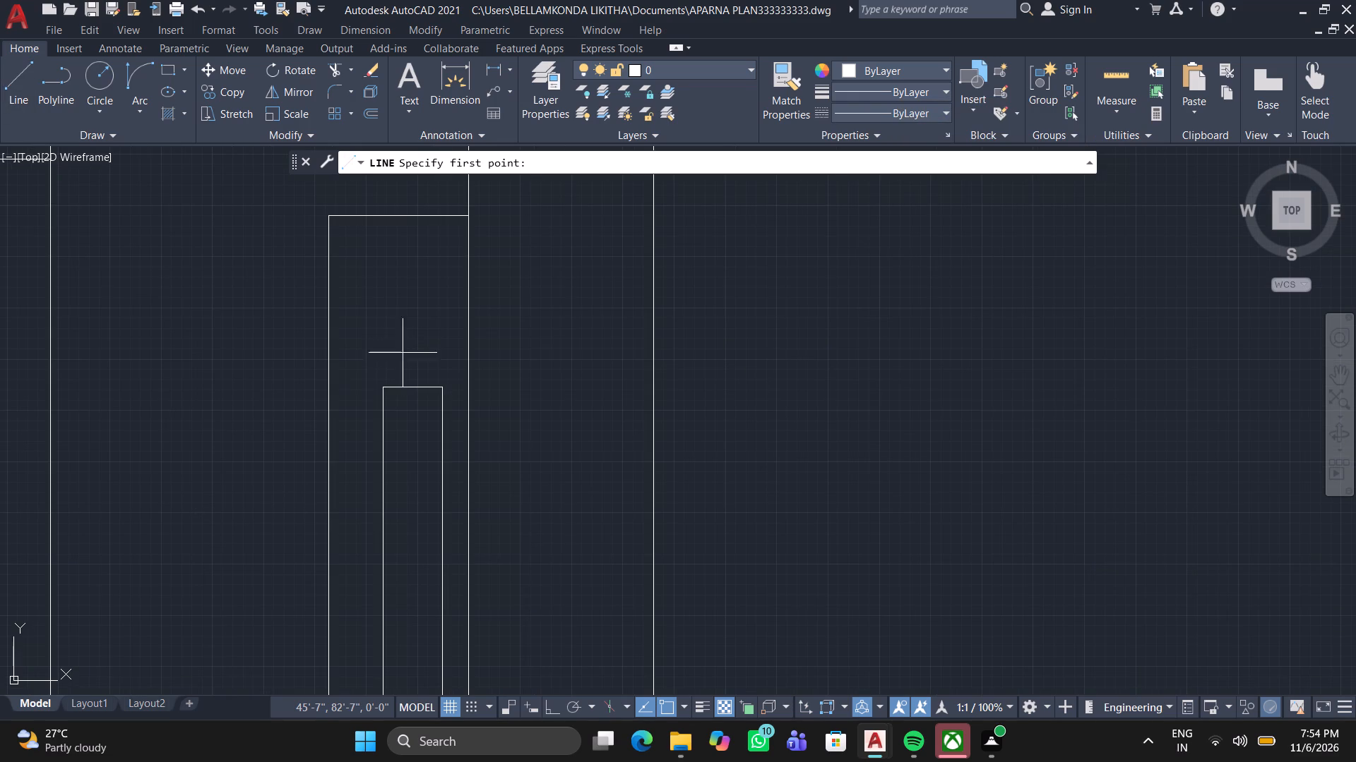
click(381, 385)
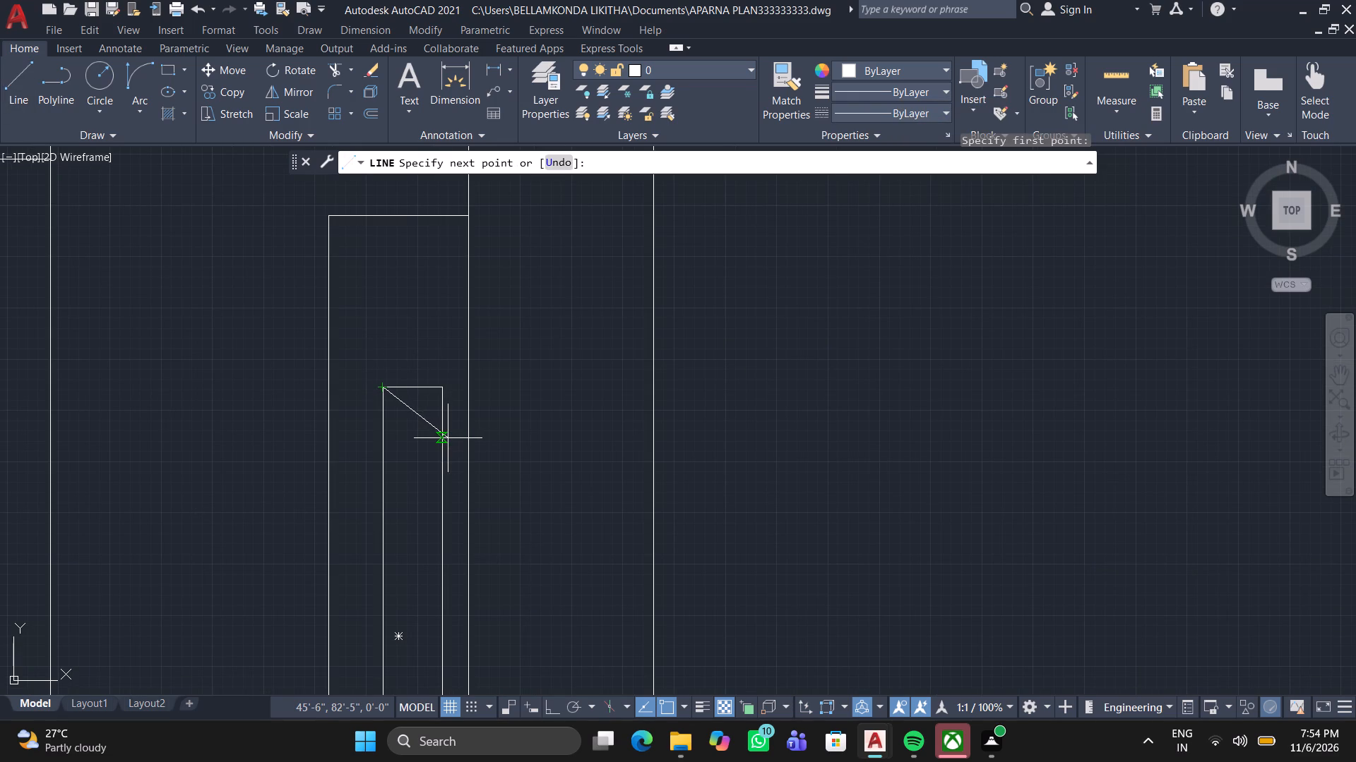
click(448, 438)
key(space)
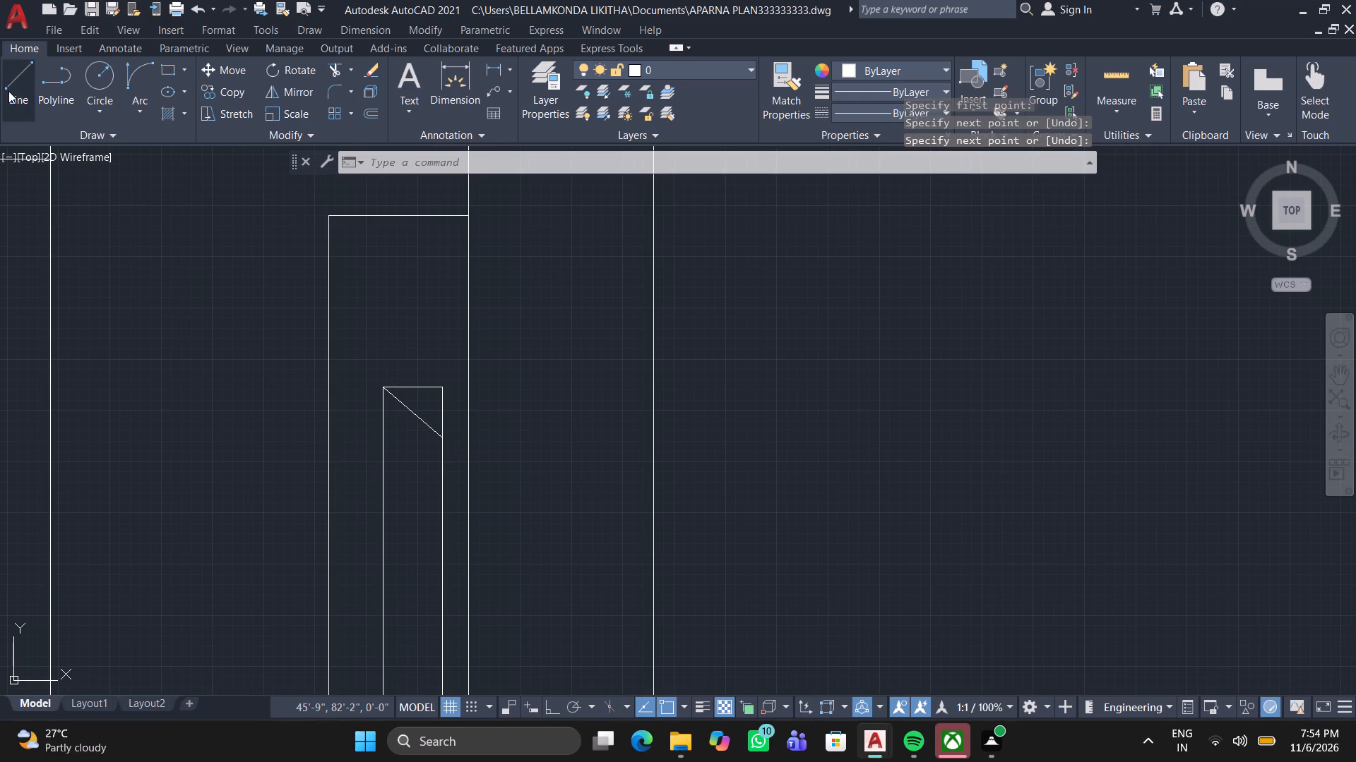
Draw a diagonal line from the inner rectangle's bottom-left corner up to its right edge, just above the bottom.
click(16, 62)
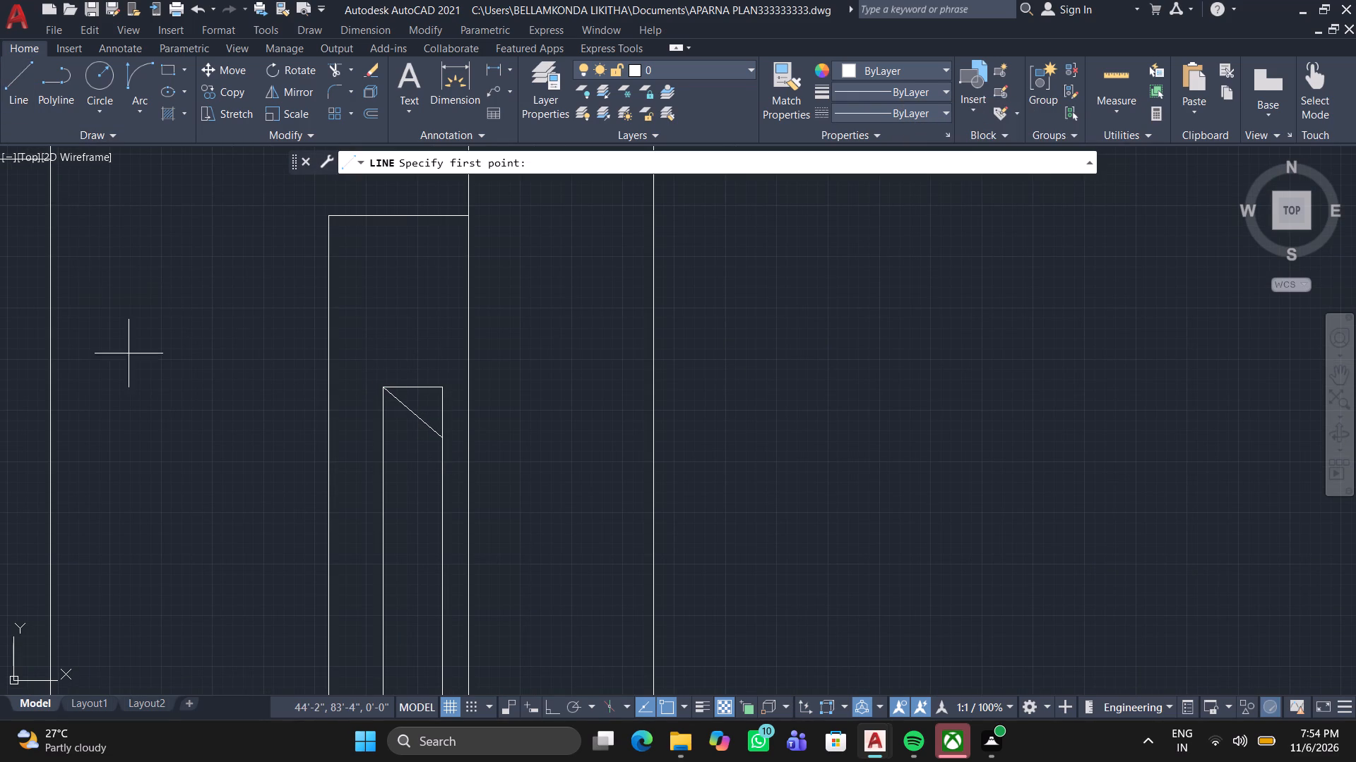
scroll(160, 389, down, 2)
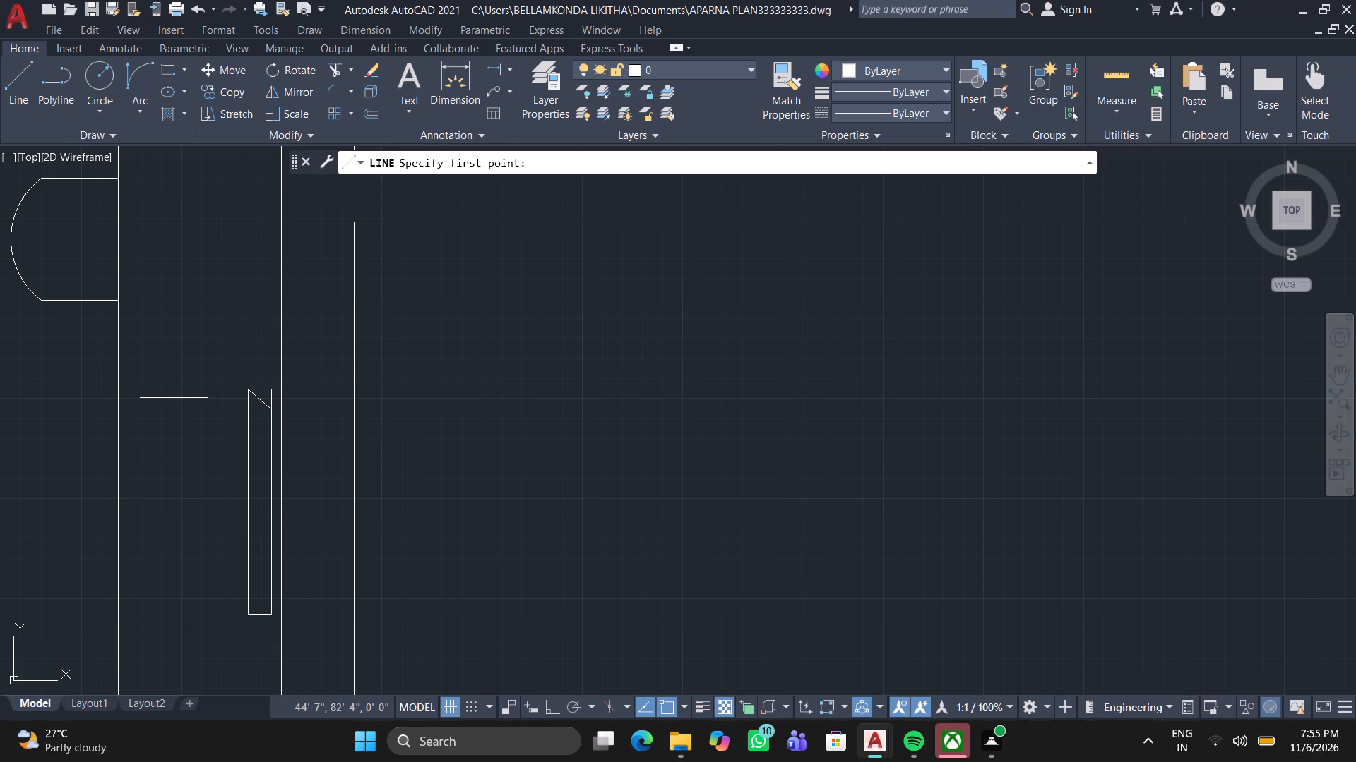
click(242, 612)
scroll(244, 612, up, 2)
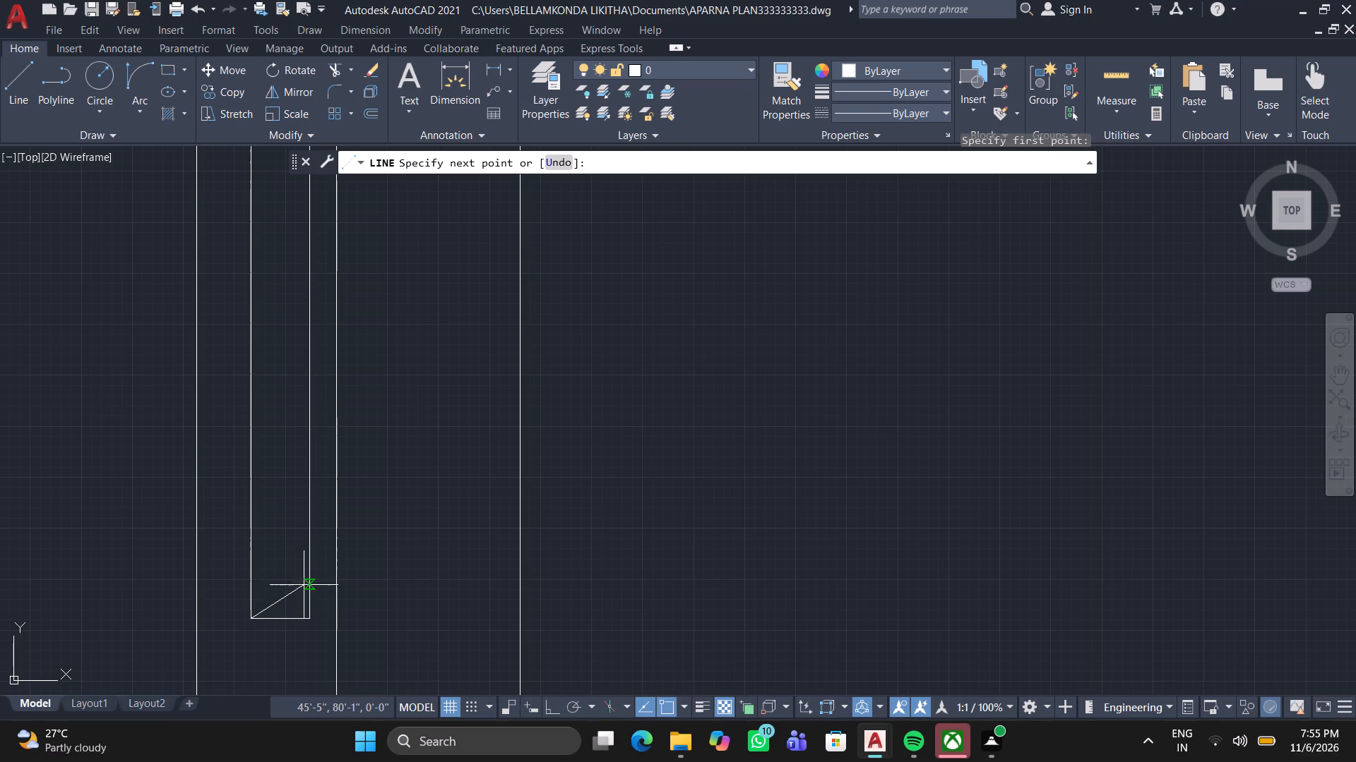
click(304, 589)
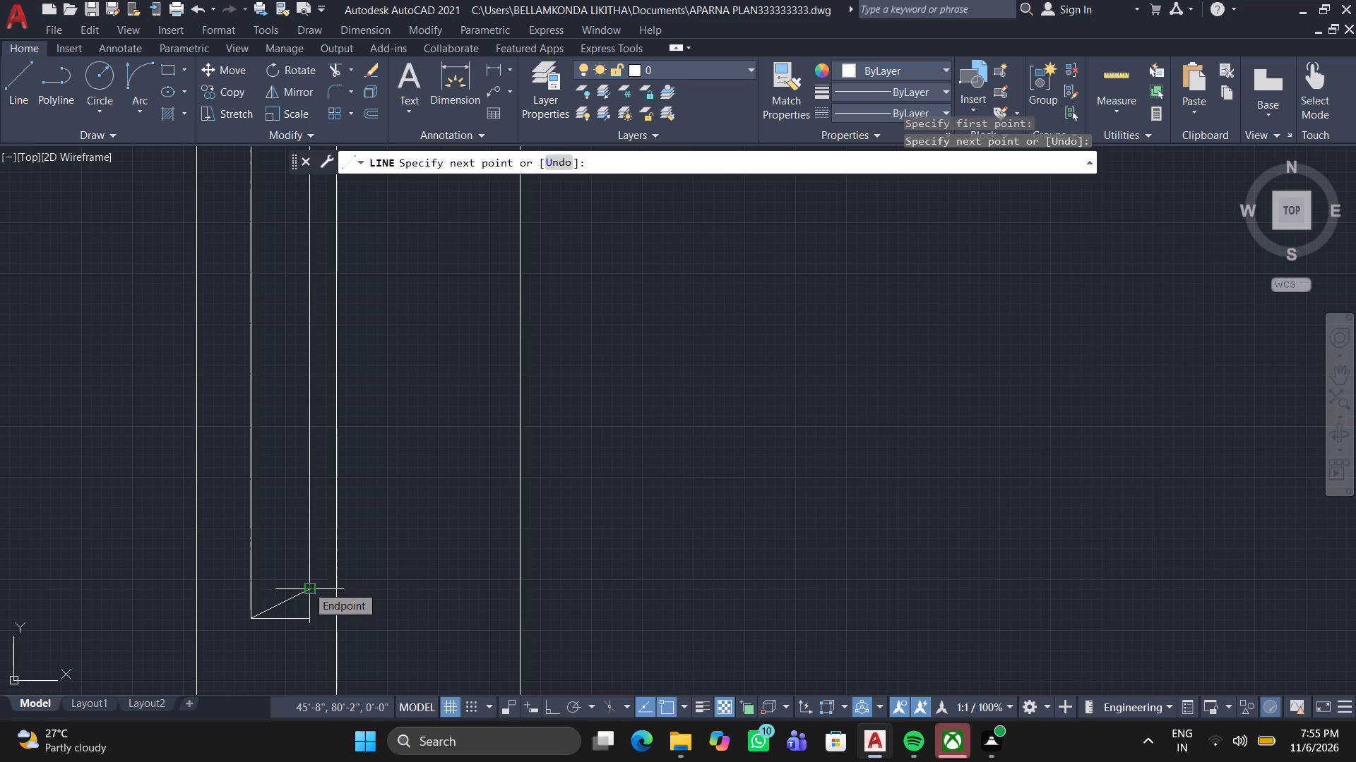
key(space)
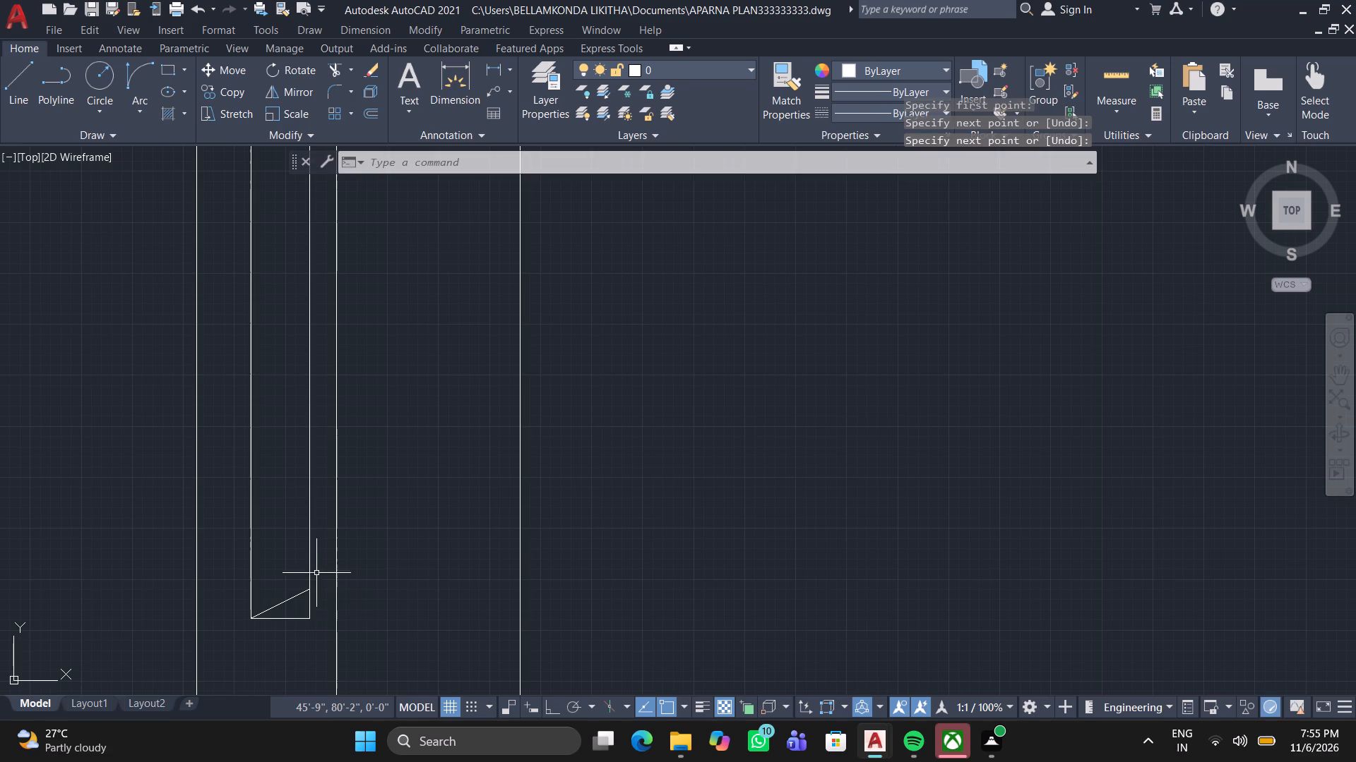
Trim away the inner rectangle's bottom edge and the short piece of its right edge below the lower diagonal.
click(335, 63)
click(290, 617)
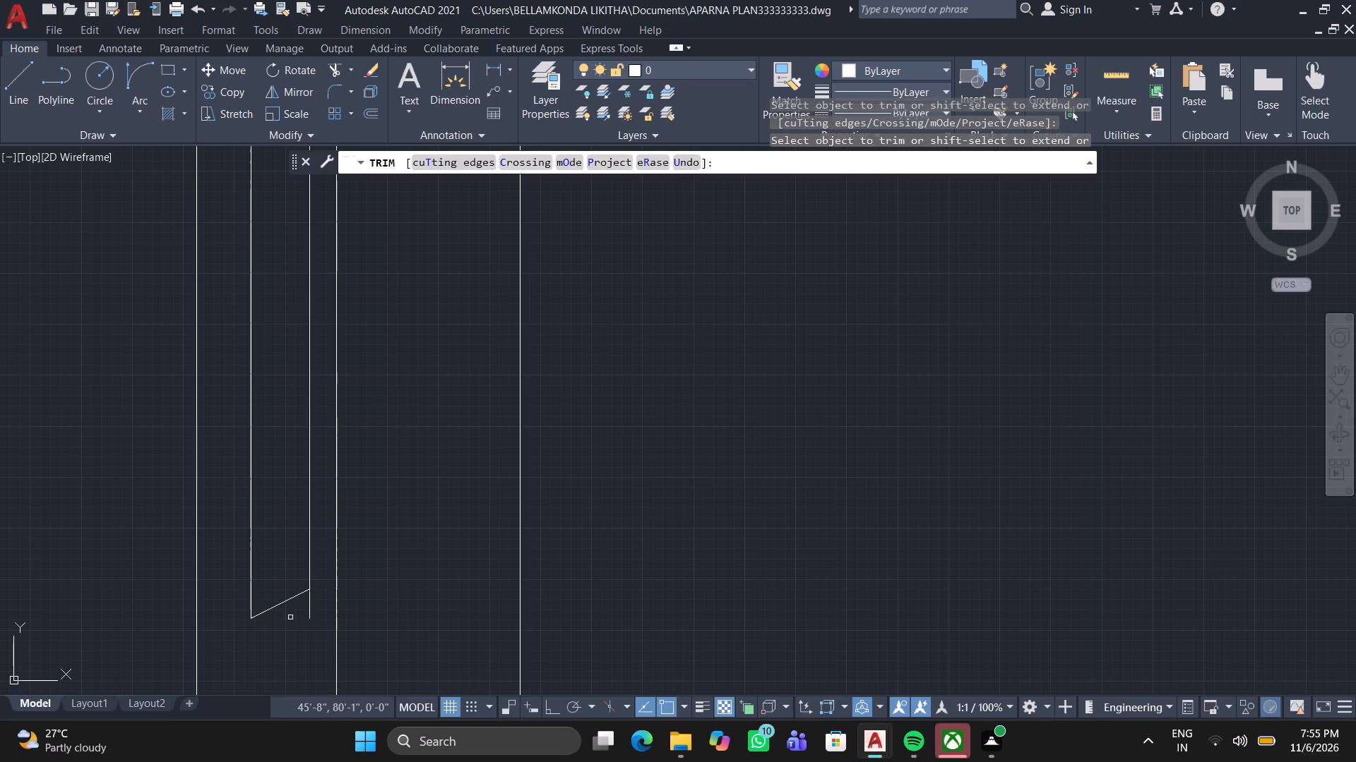
click(310, 600)
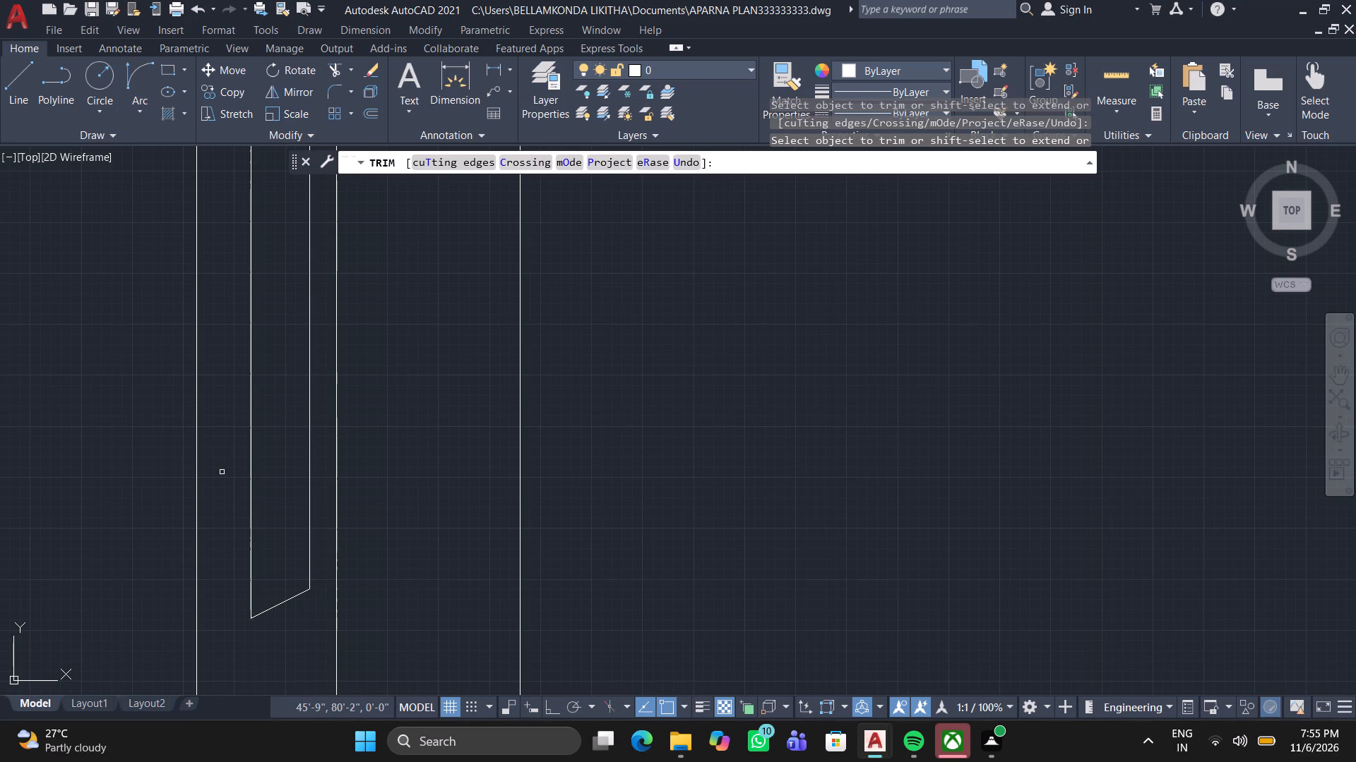
Trim away the inner rectangle's top edge and the short piece of its right edge above the upper diagonal.
middle_drag(222, 538, 226, 737)
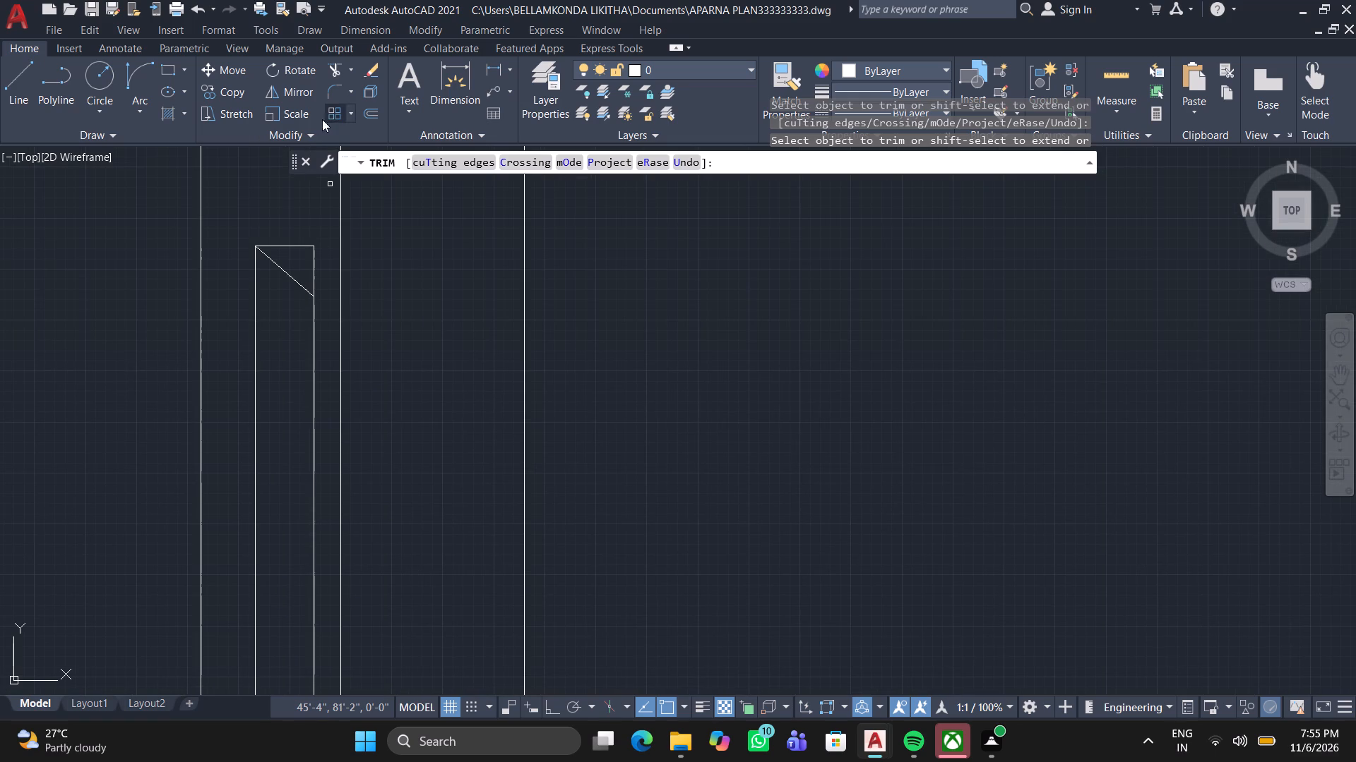
double_click(292, 249)
click(292, 238)
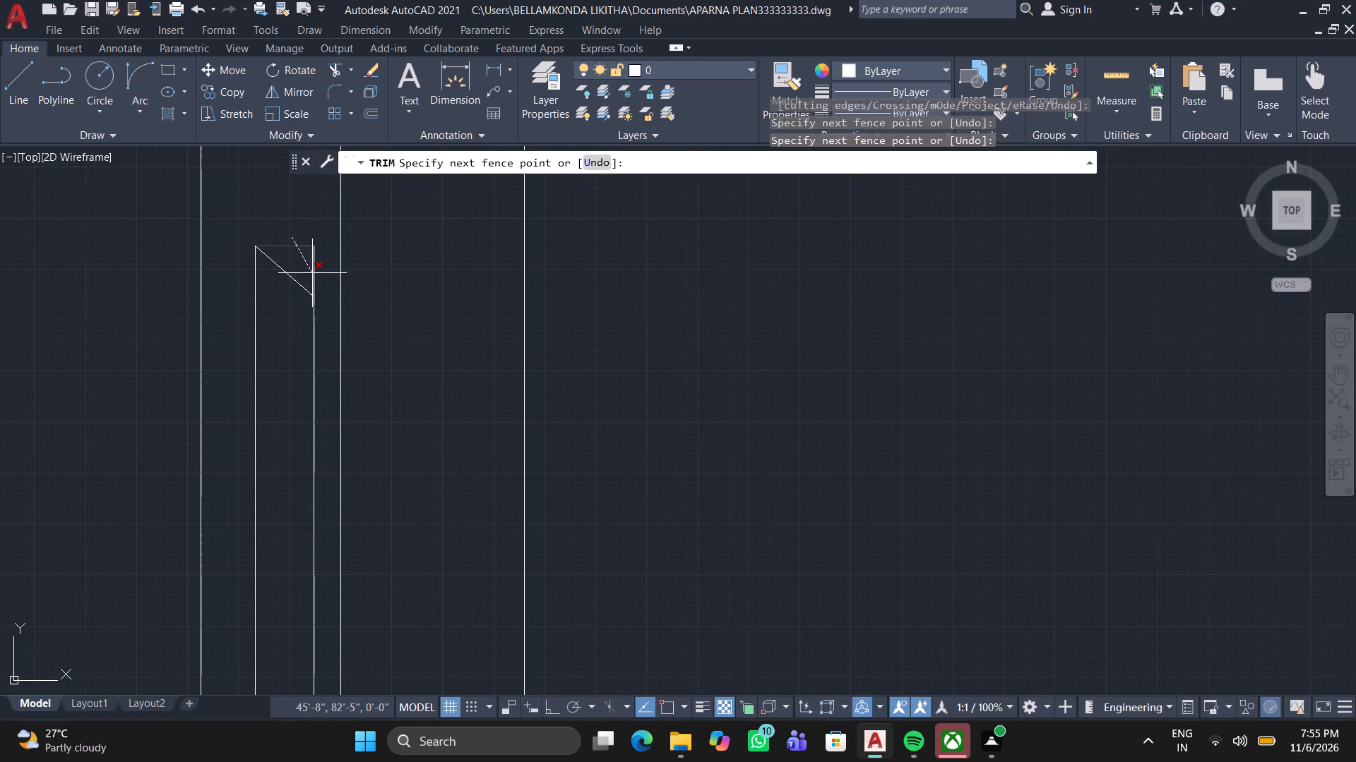
click(324, 284)
key(space)
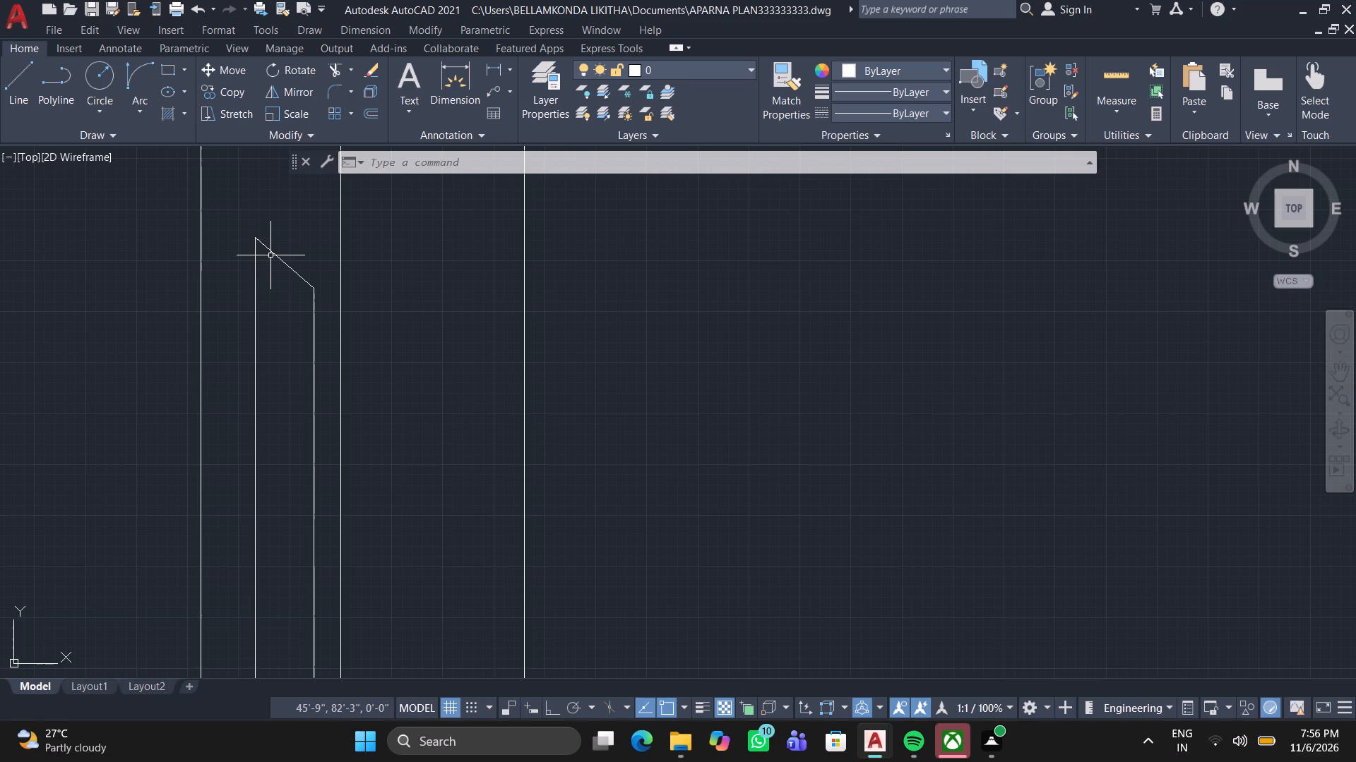
key(Escape)
Place a multiline text box below the bed in the upper-left room and enter BED ROOM 1 as its first line.
scroll(285, 265, down, 2)
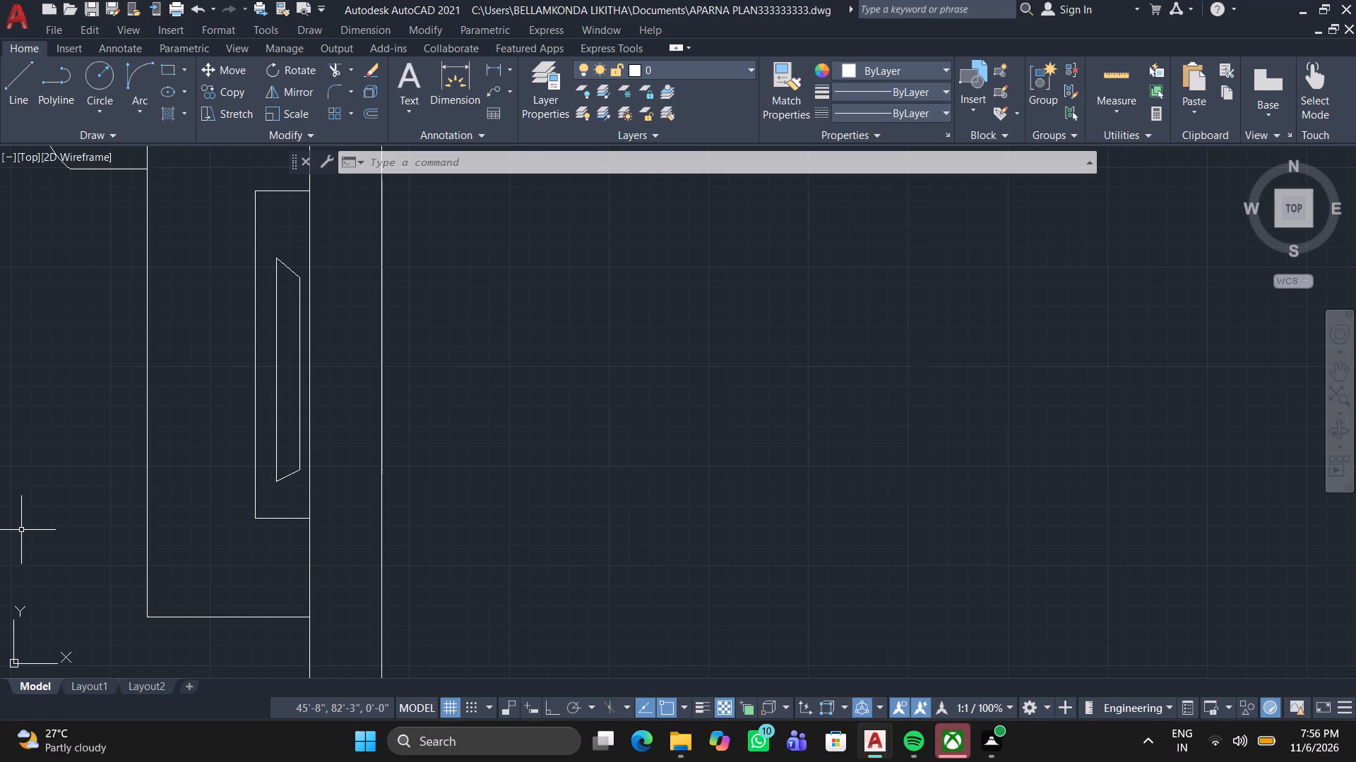
scroll(1, 529, down, 3)
middle_drag(70, 562, 302, 560)
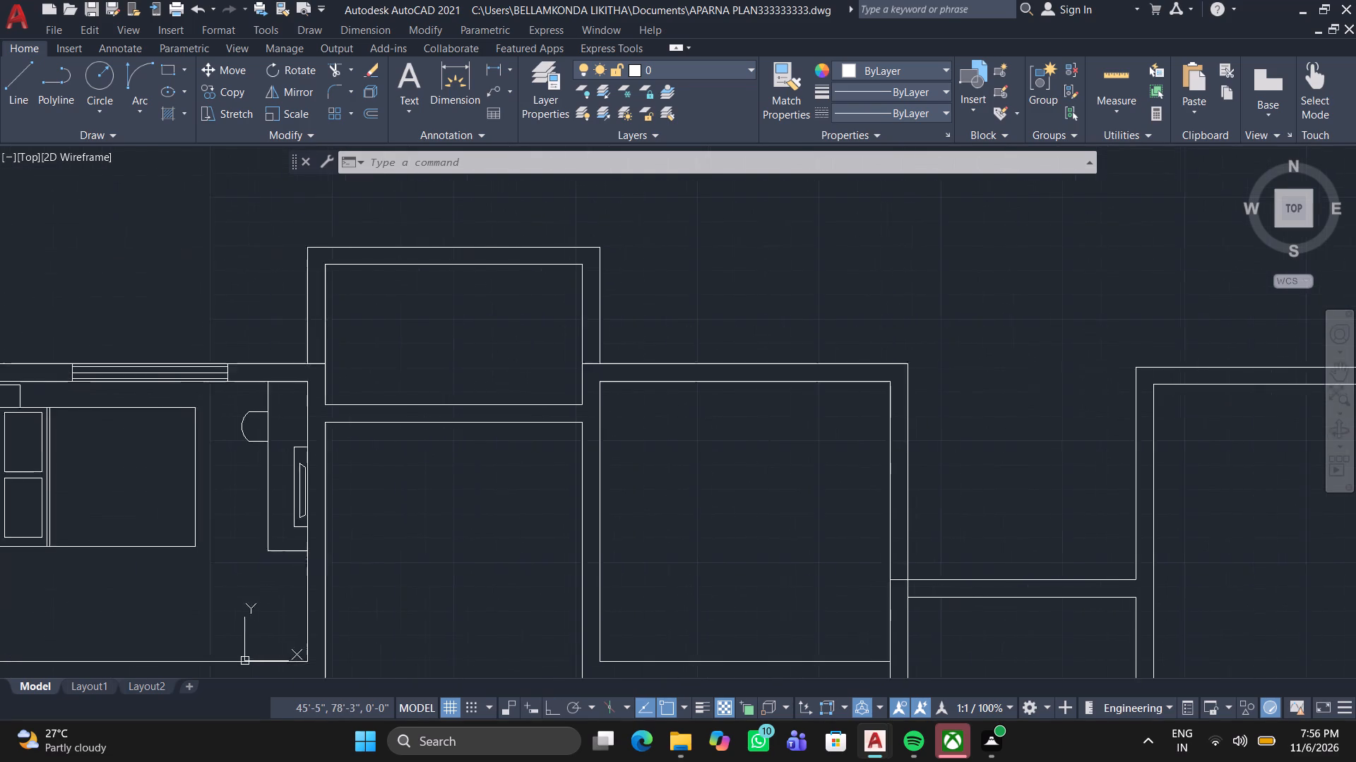
middle_drag(302, 560, 629, 545)
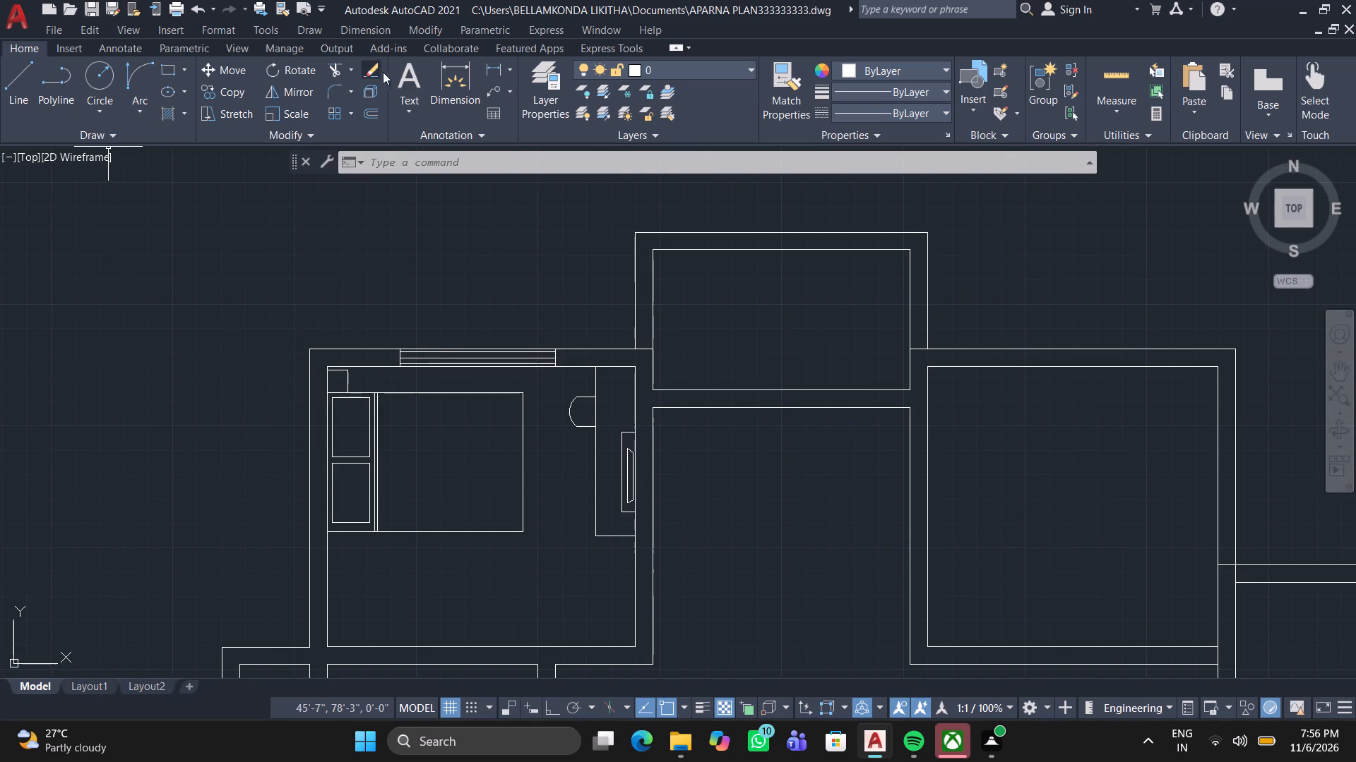
click(401, 82)
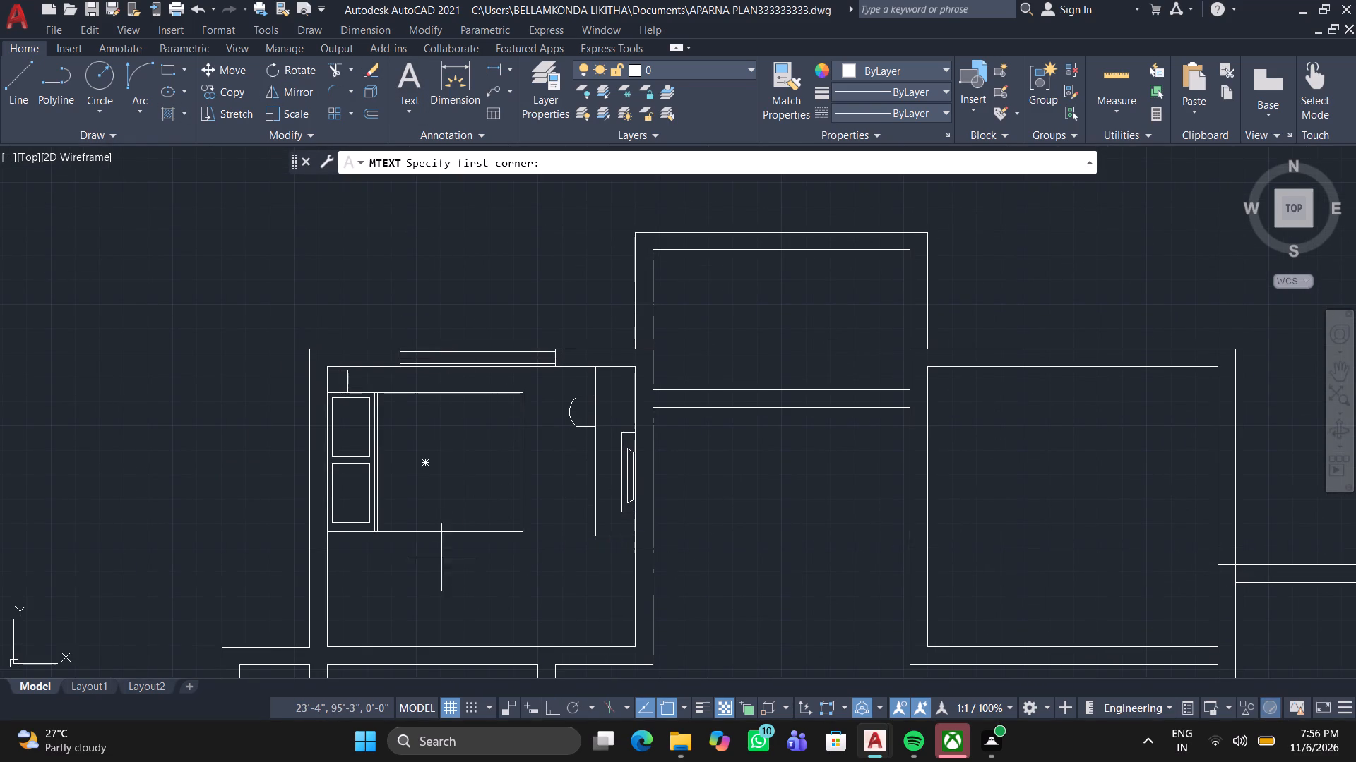
scroll(435, 556, up, 2)
click(340, 543)
middle_click(552, 613)
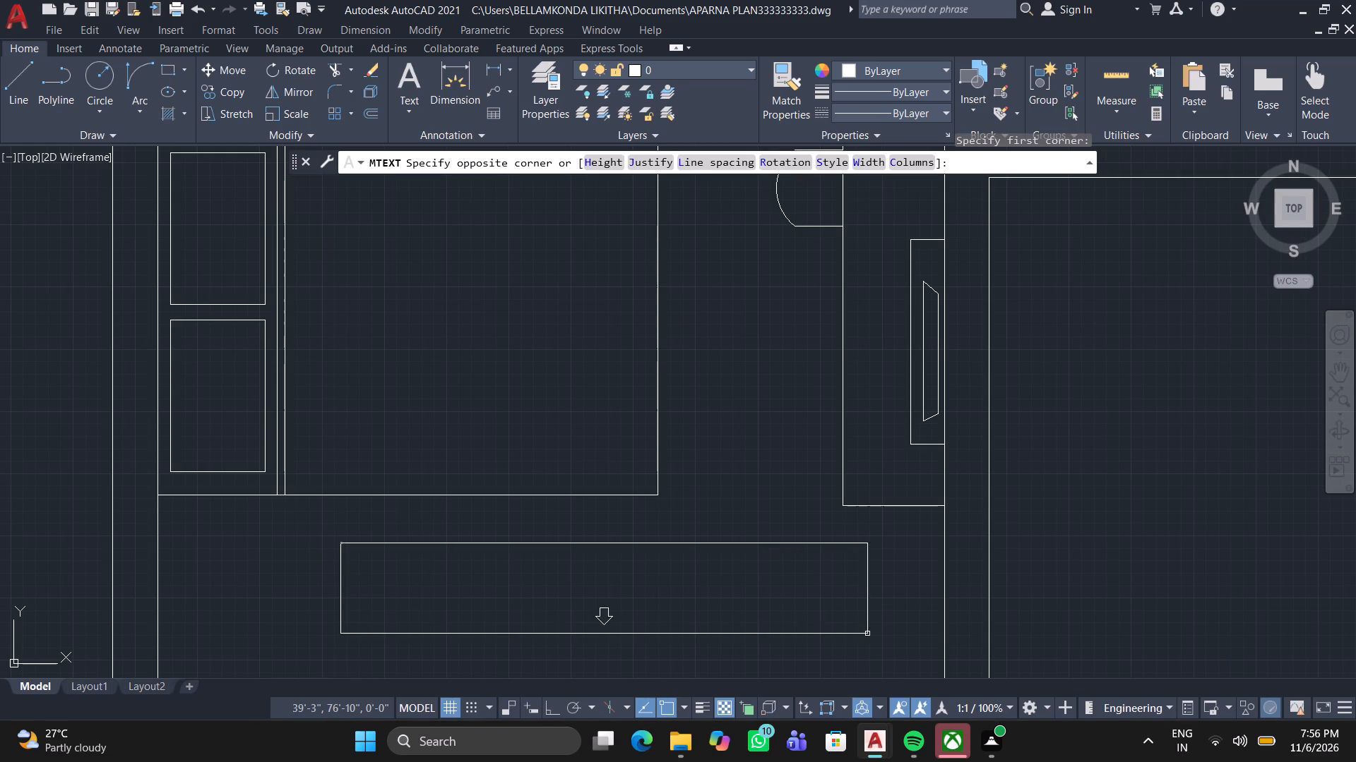
click(912, 623)
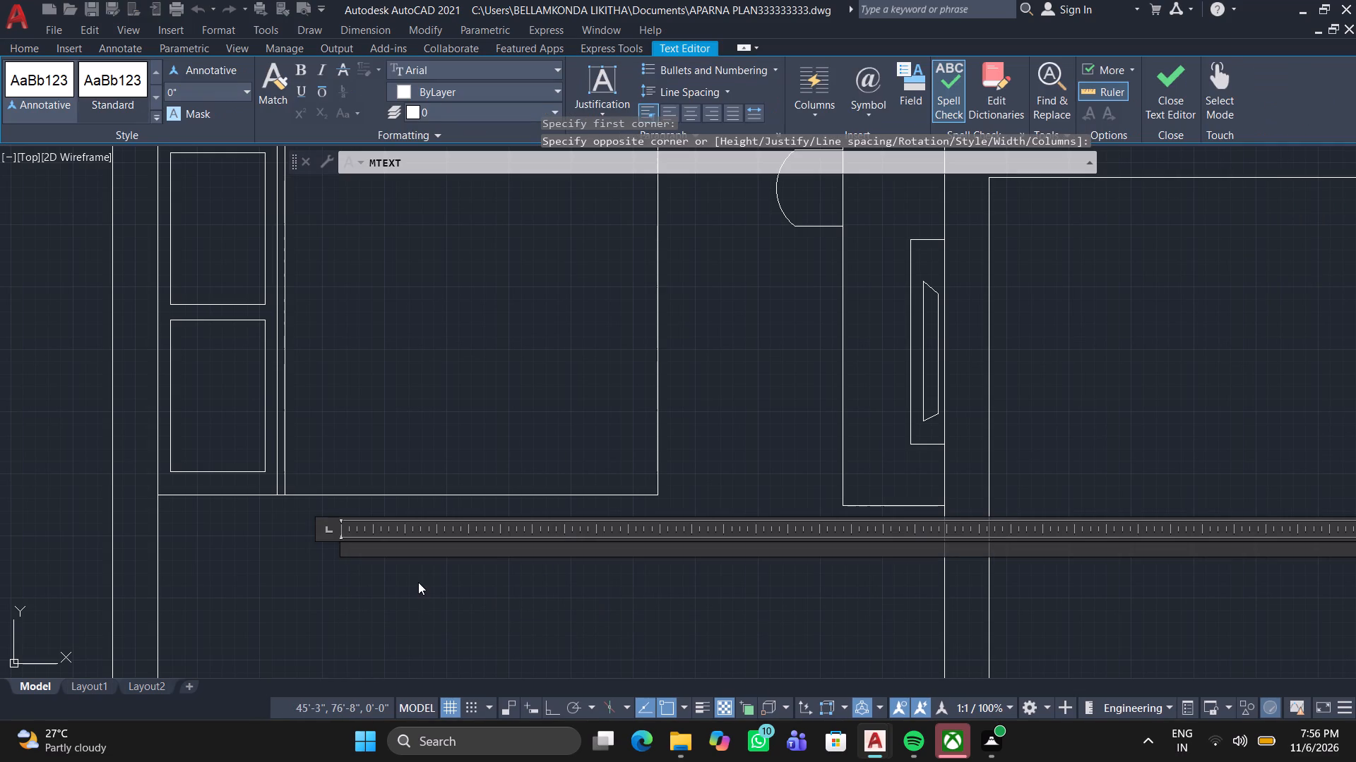
scroll(346, 547, up, 3)
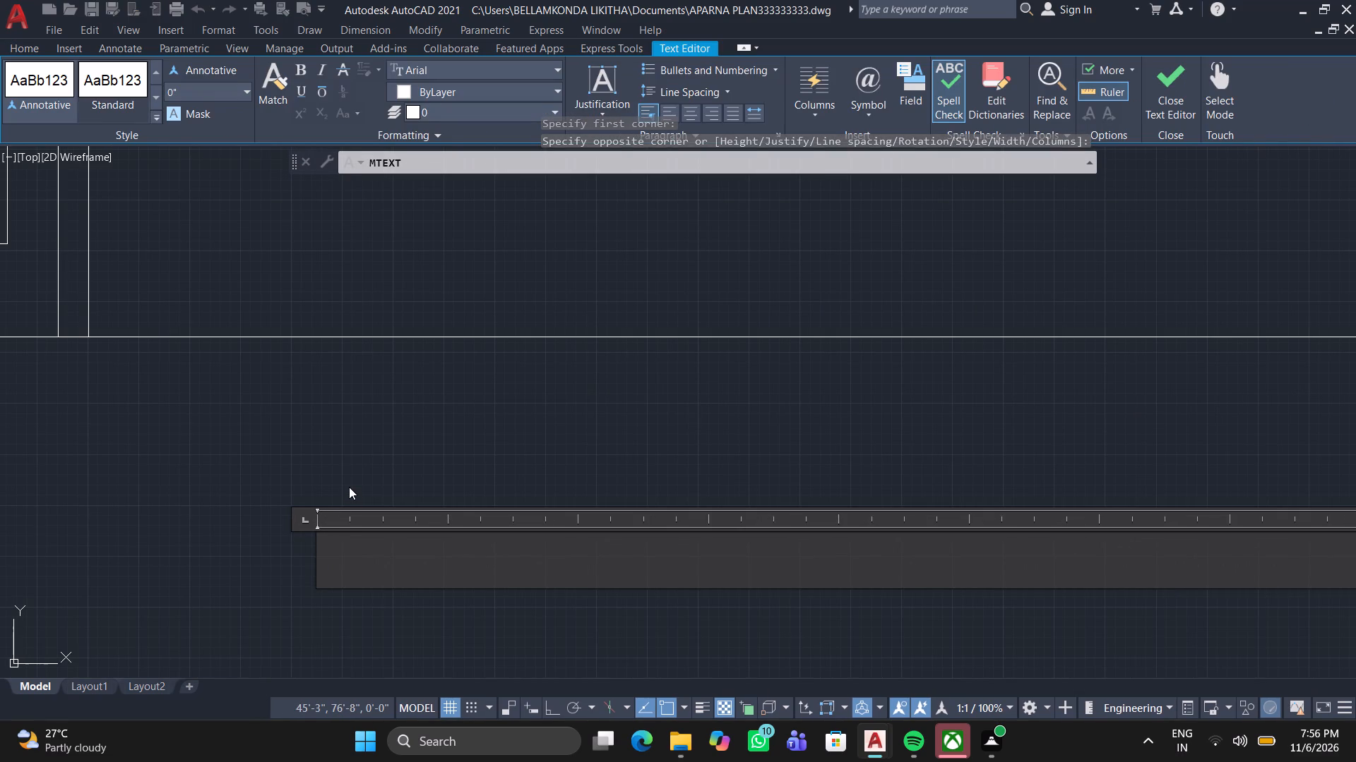
text(BED)
key(space)
text(R)
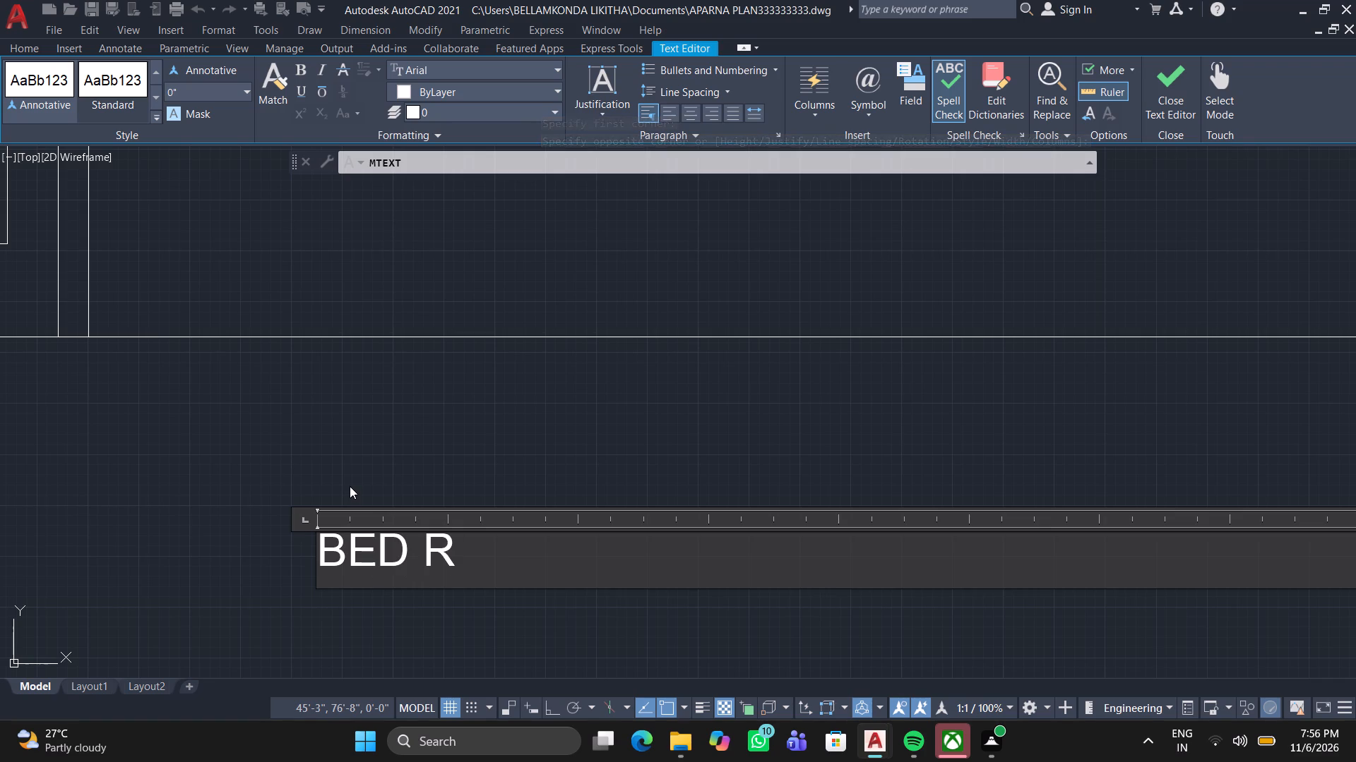
text(OOM)
key(space)
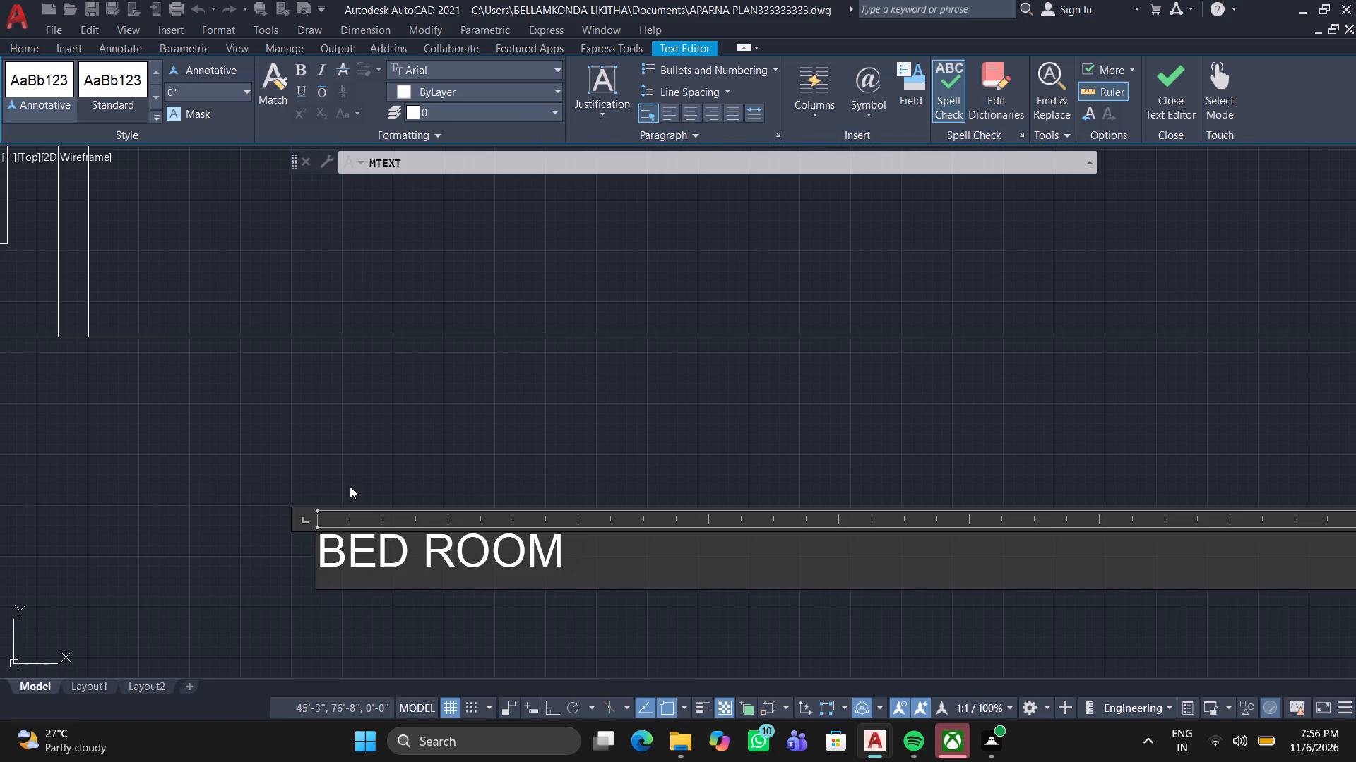
key(1)
Add a second line reading 13'-2"X12'-0" to the room label and save the text.
key(Return)
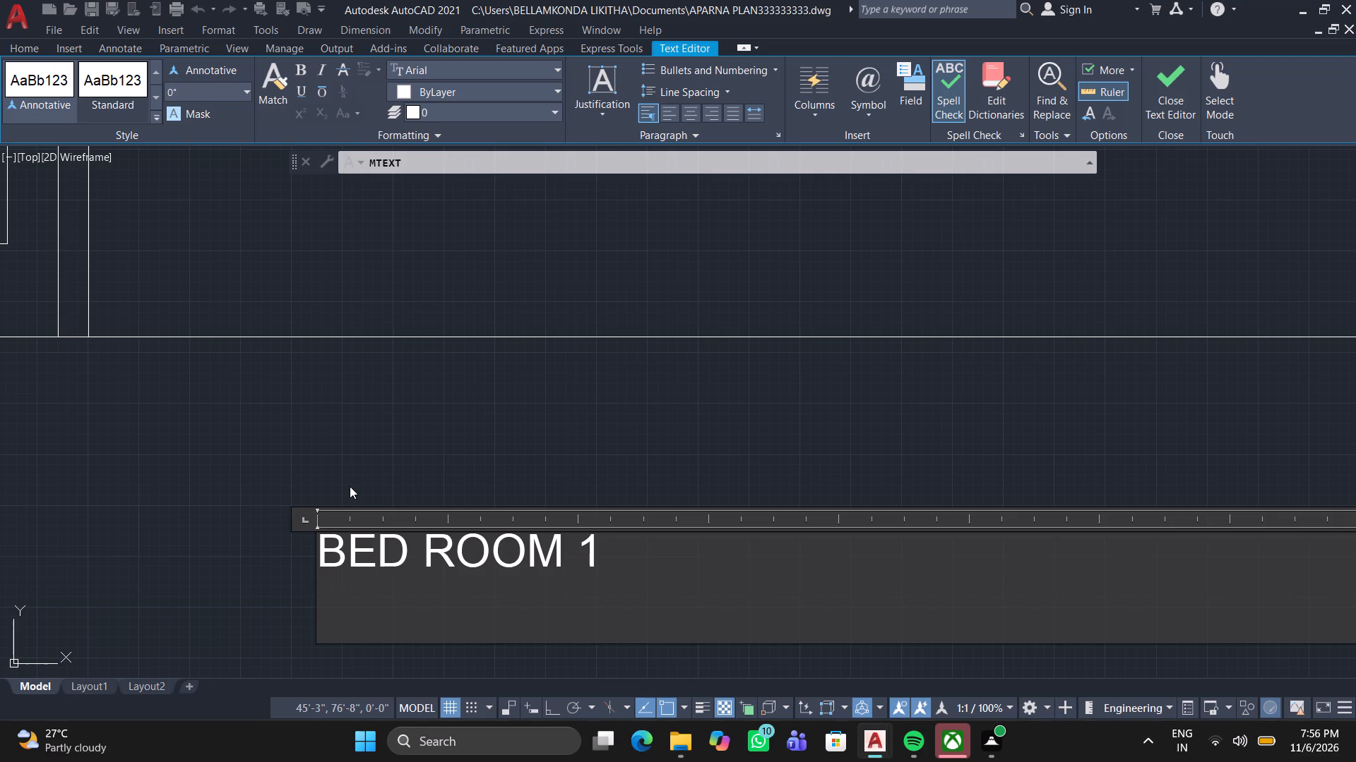
text(13)
text('-2')
key(BackSpace)
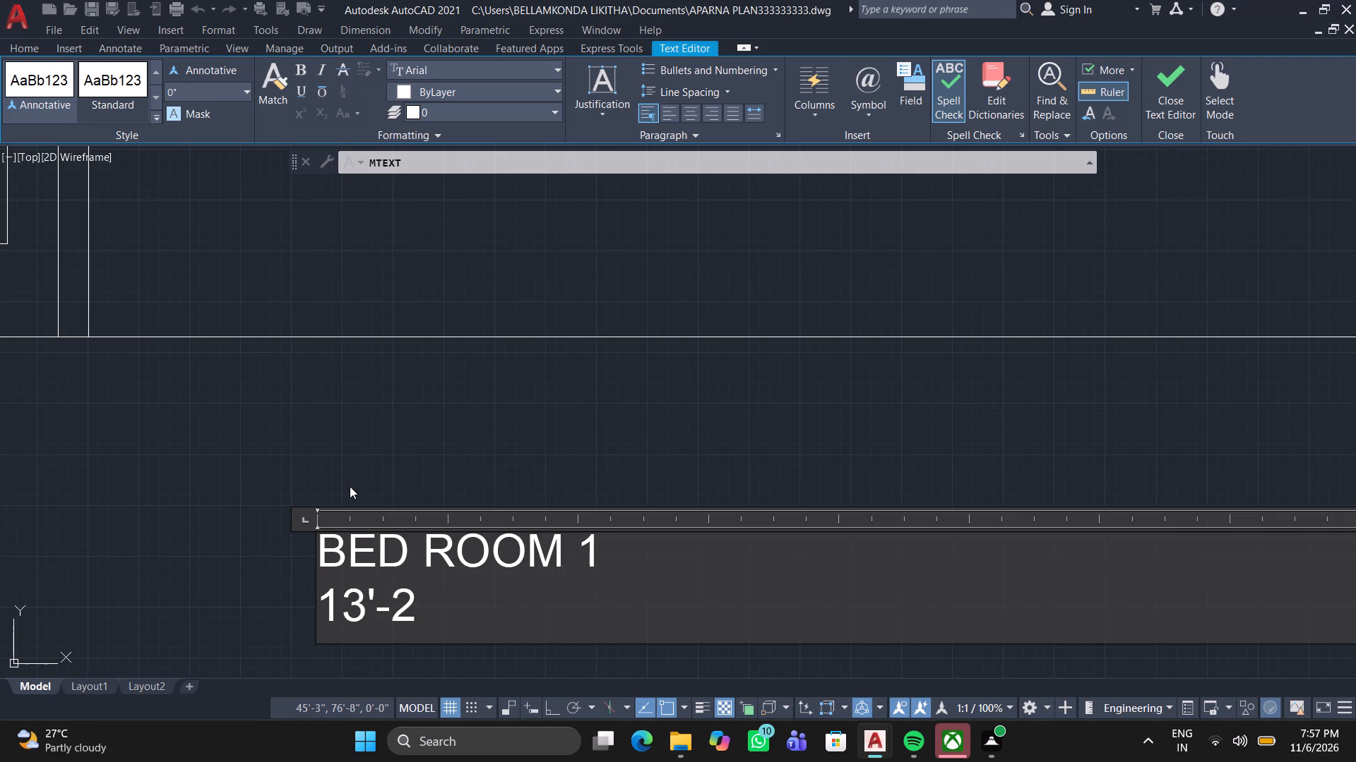
key(shift+quotedbl)
key(x)
text(12'-0")
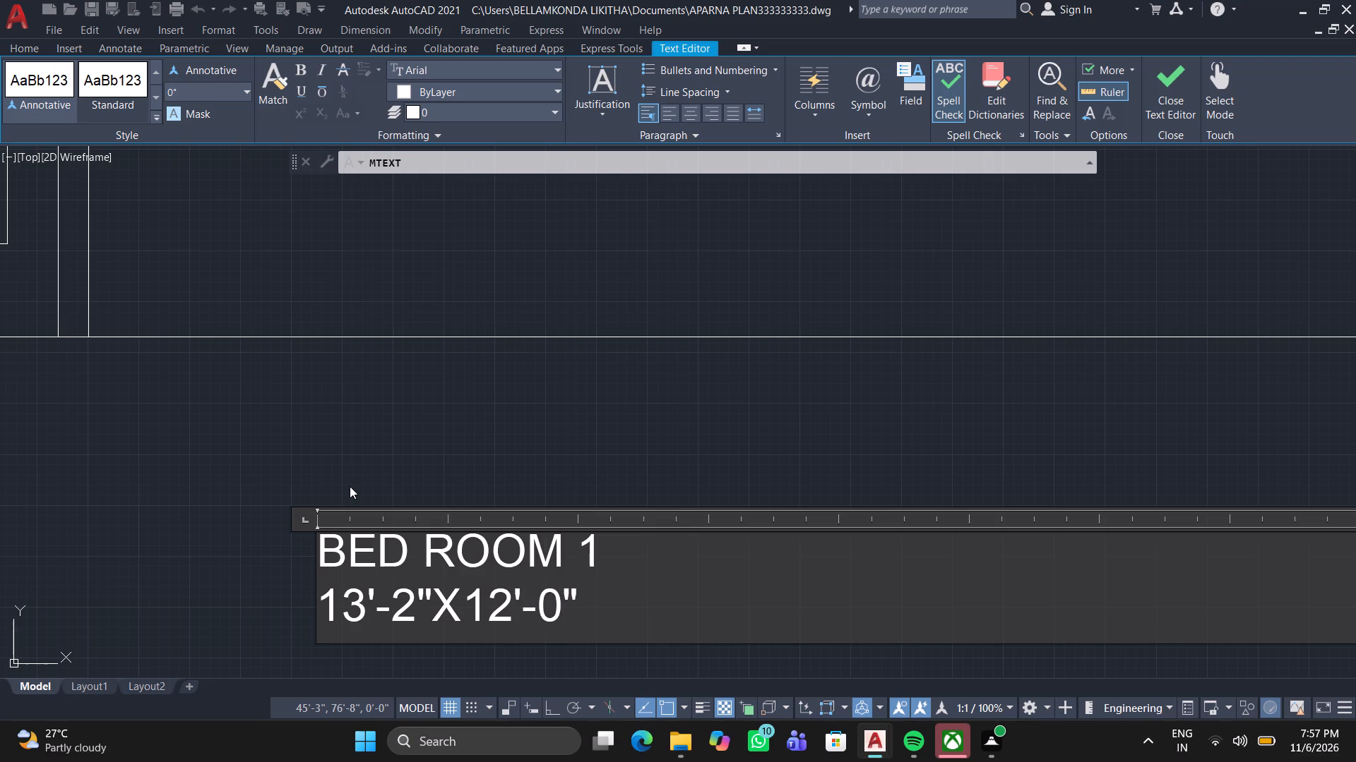
key(Escape)
key(Return)
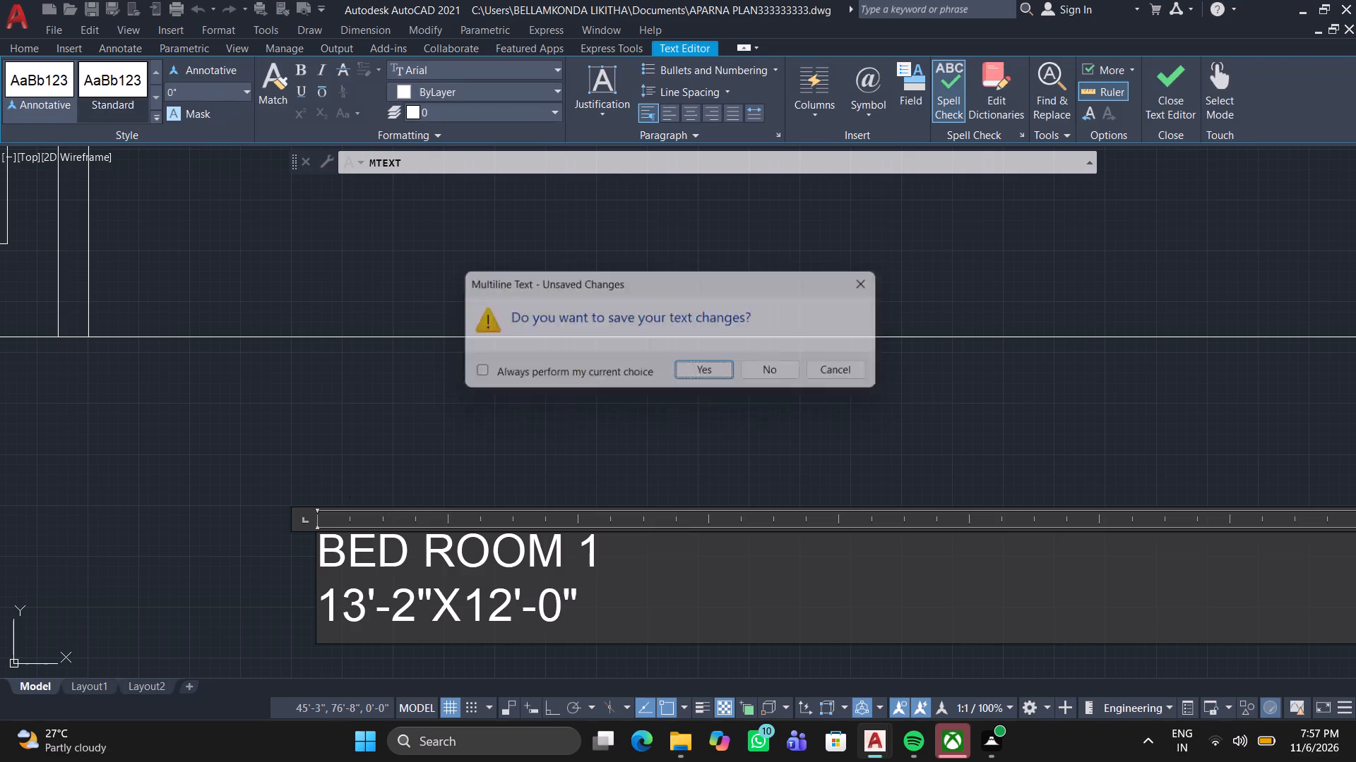
Set the BED ROOM 1 label's linetype scale to 5 in its properties.
drag(251, 471, 273, 490)
click(453, 612)
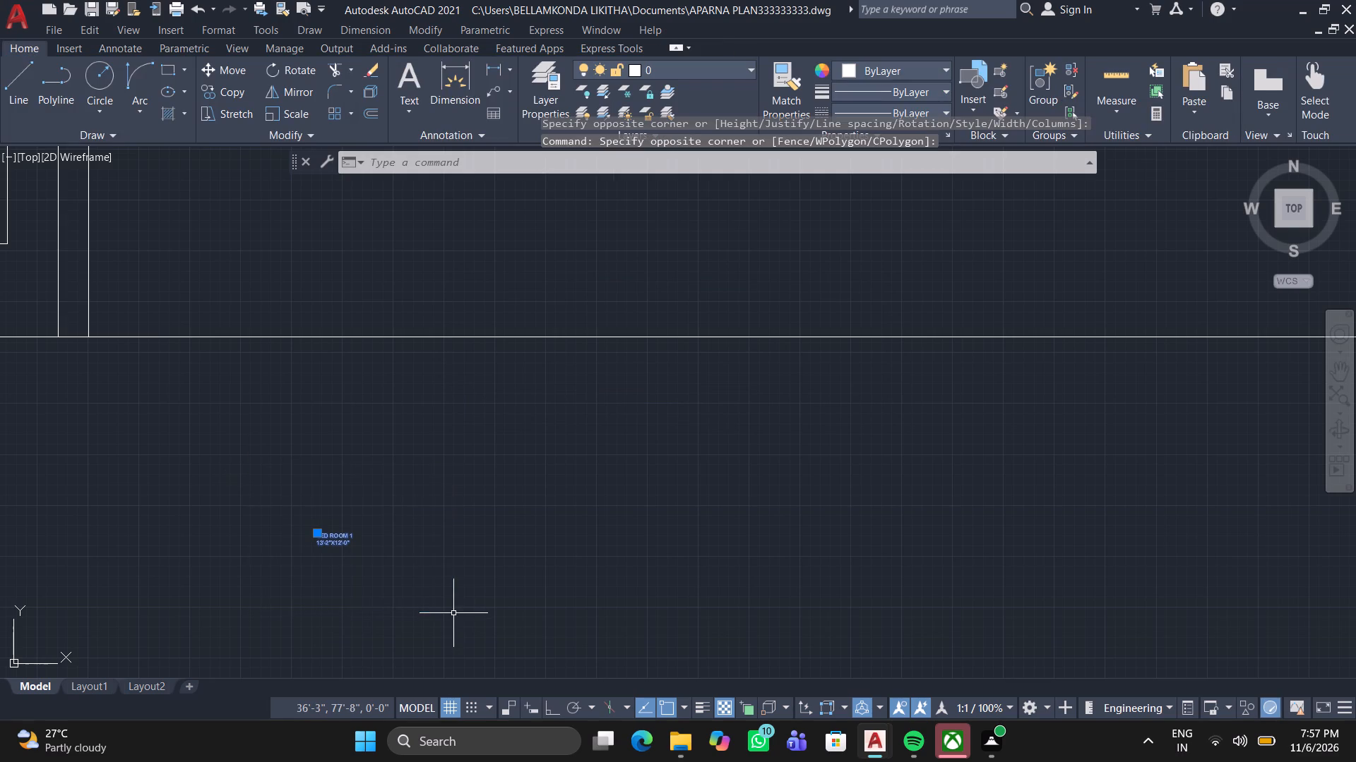
right_click(468, 603)
click(521, 568)
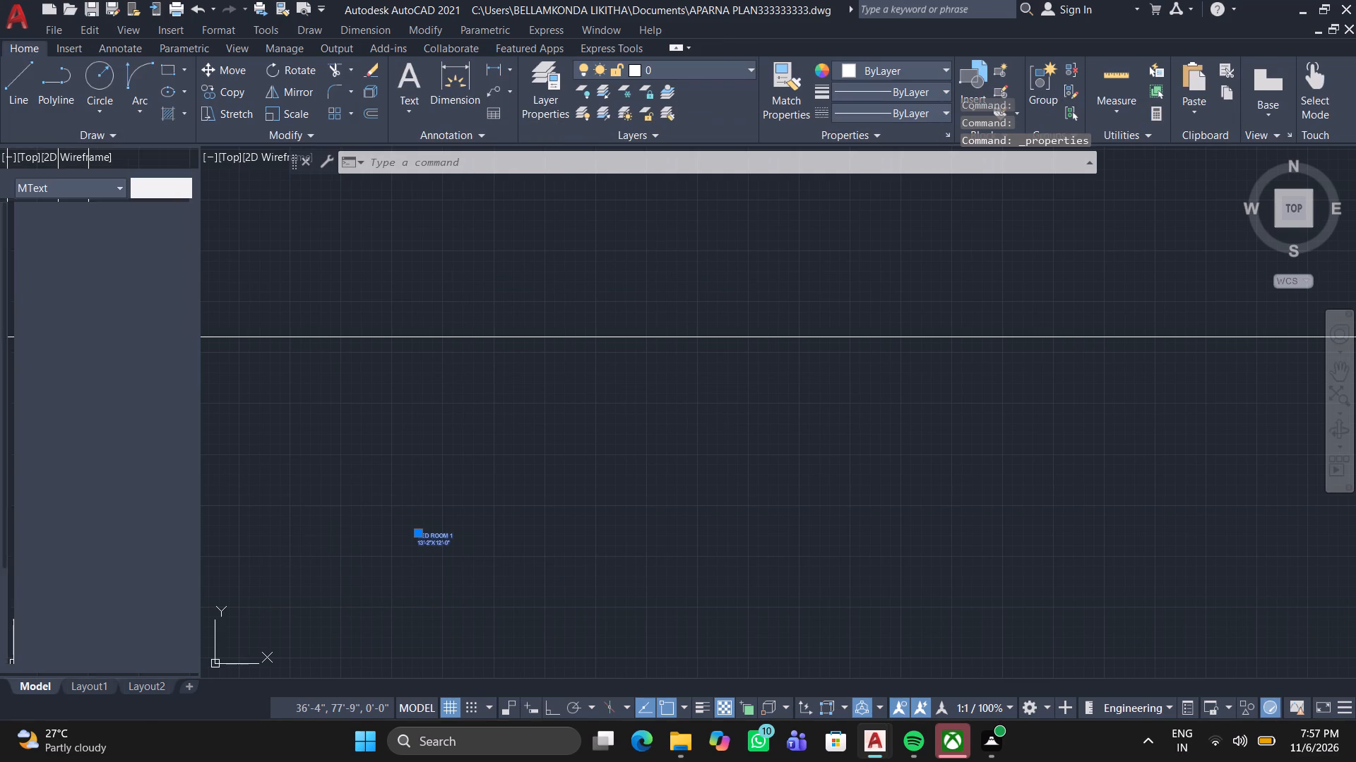
click(138, 286)
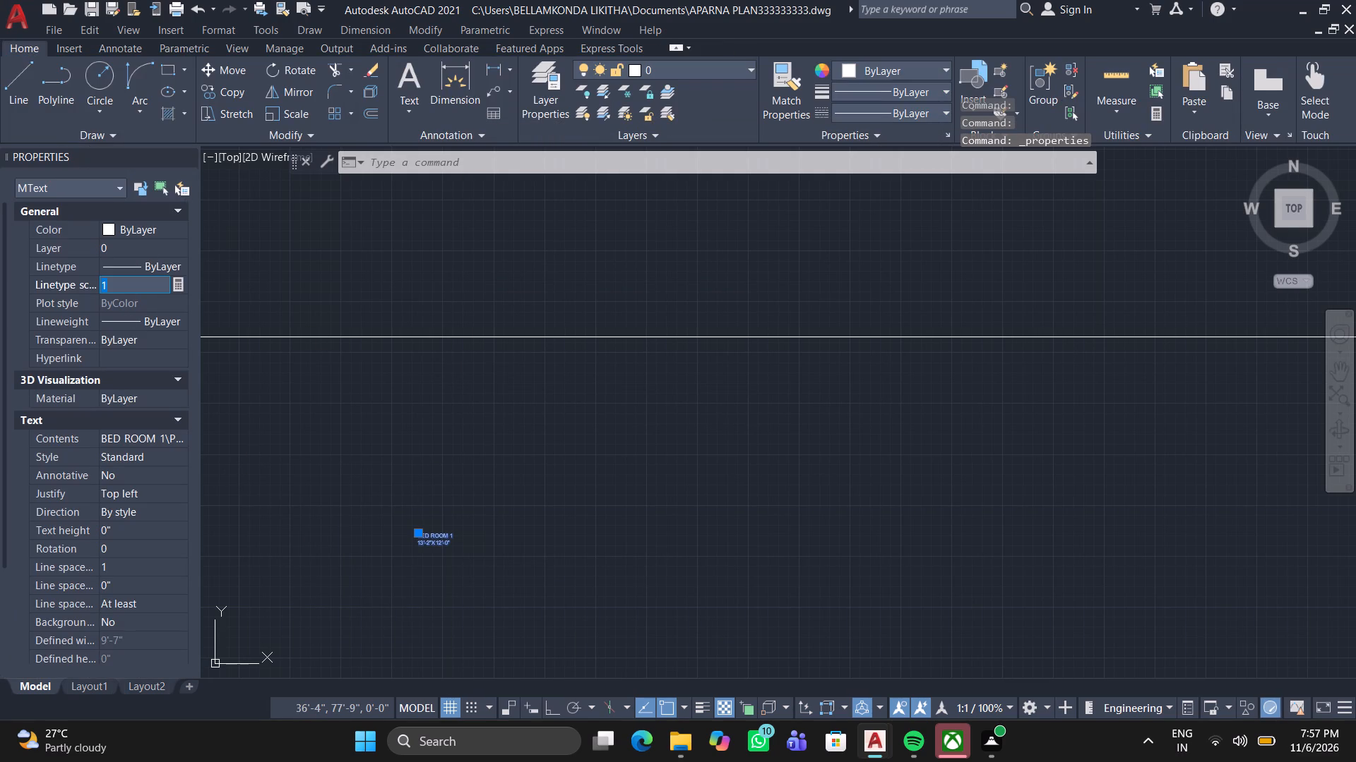
key(BackSpace)
text(0.5)
key(Return)
click(136, 279)
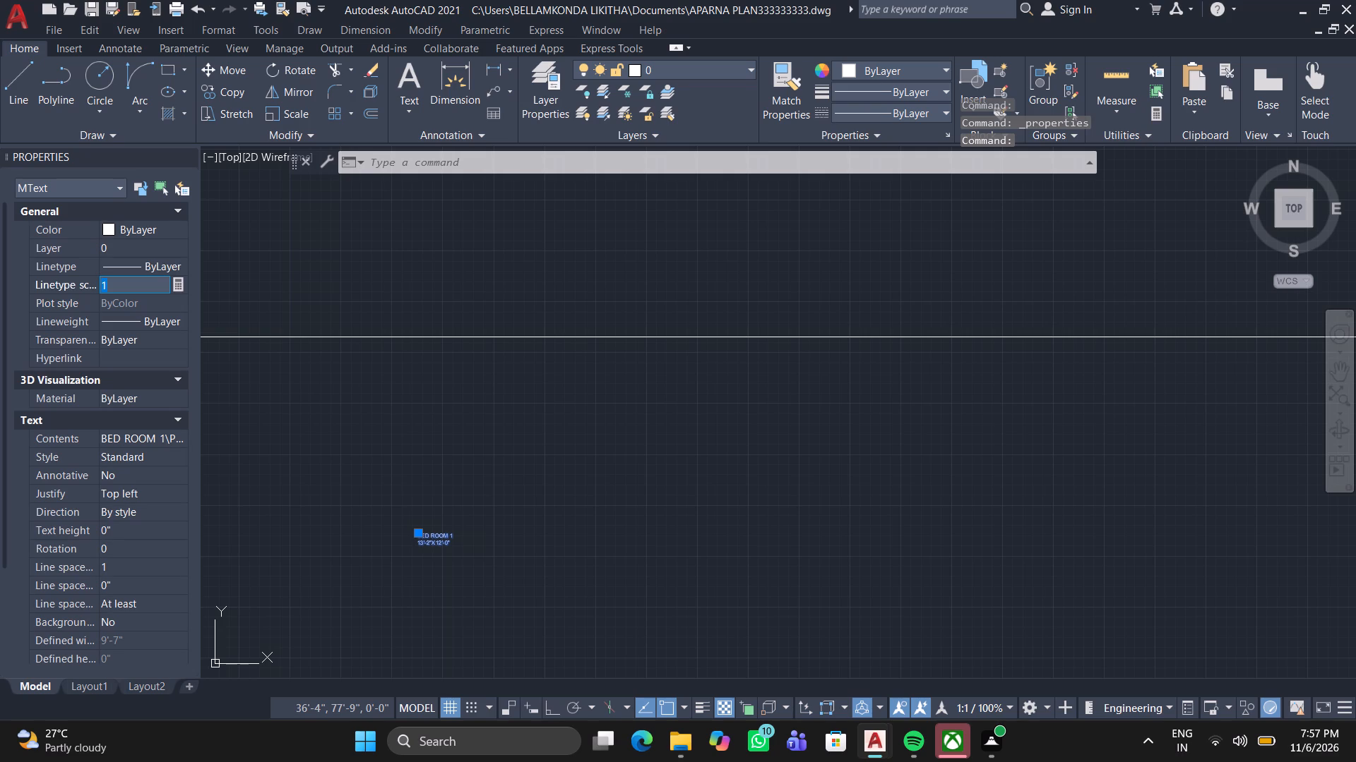
key(BackSpace)
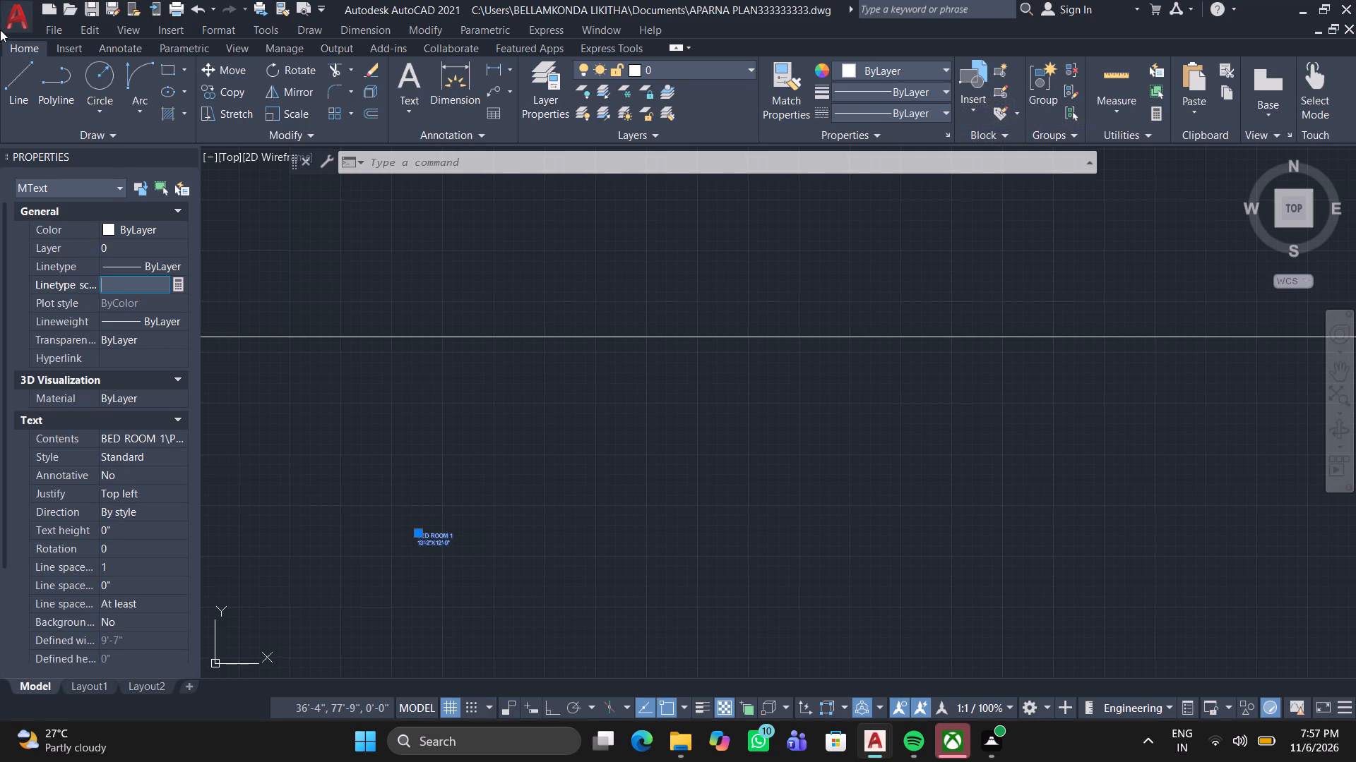
key(5)
key(Return)
Set the BED ROOM 1 label's text height to 5" and close its properties.
scroll(559, 445, down, 3)
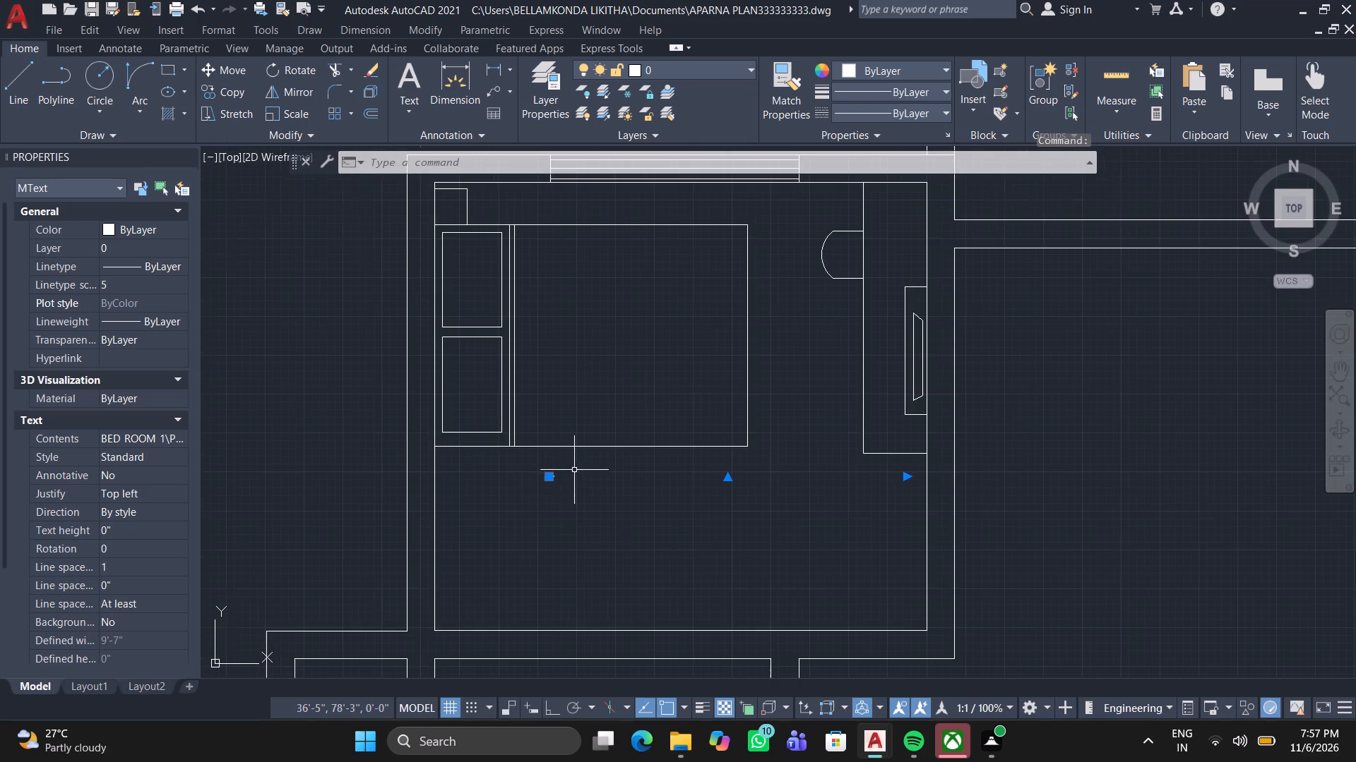
scroll(574, 470, down, 1)
scroll(555, 489, up, 3)
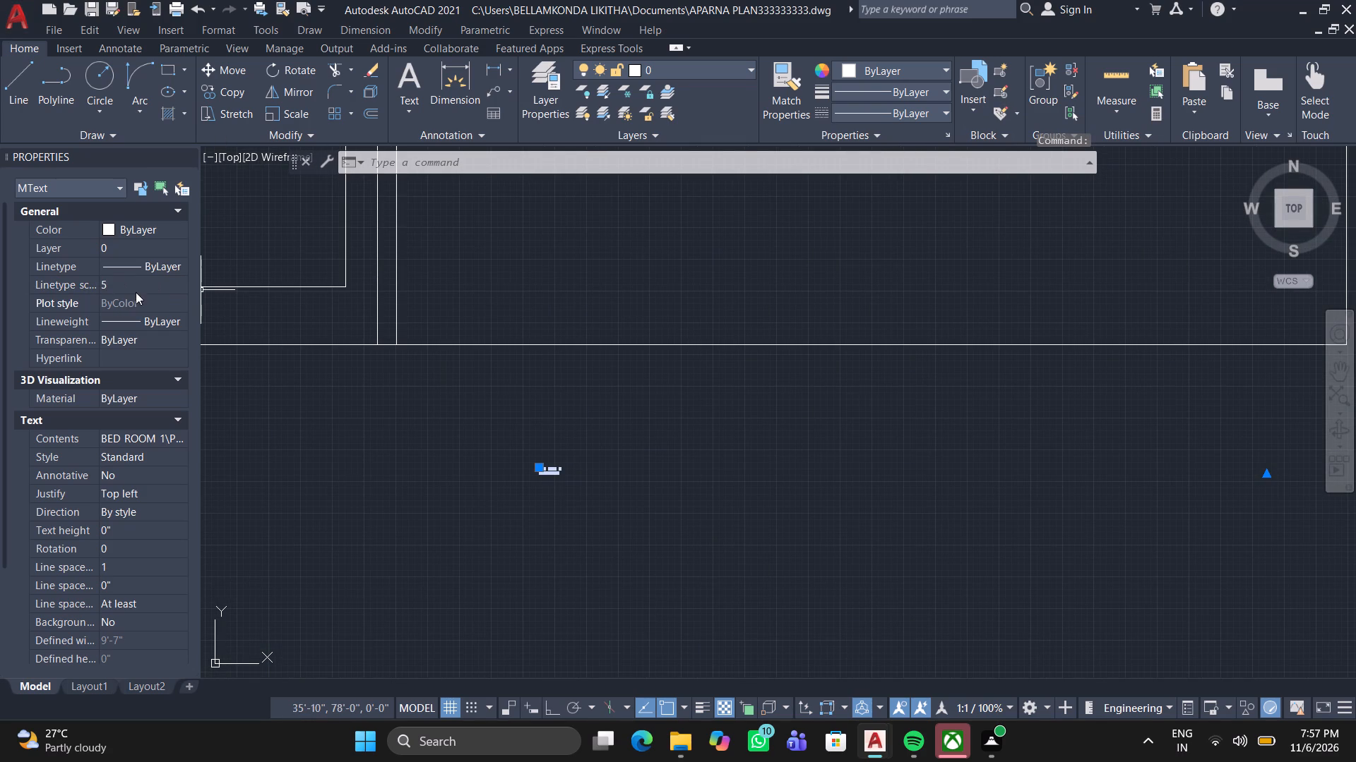
click(122, 526)
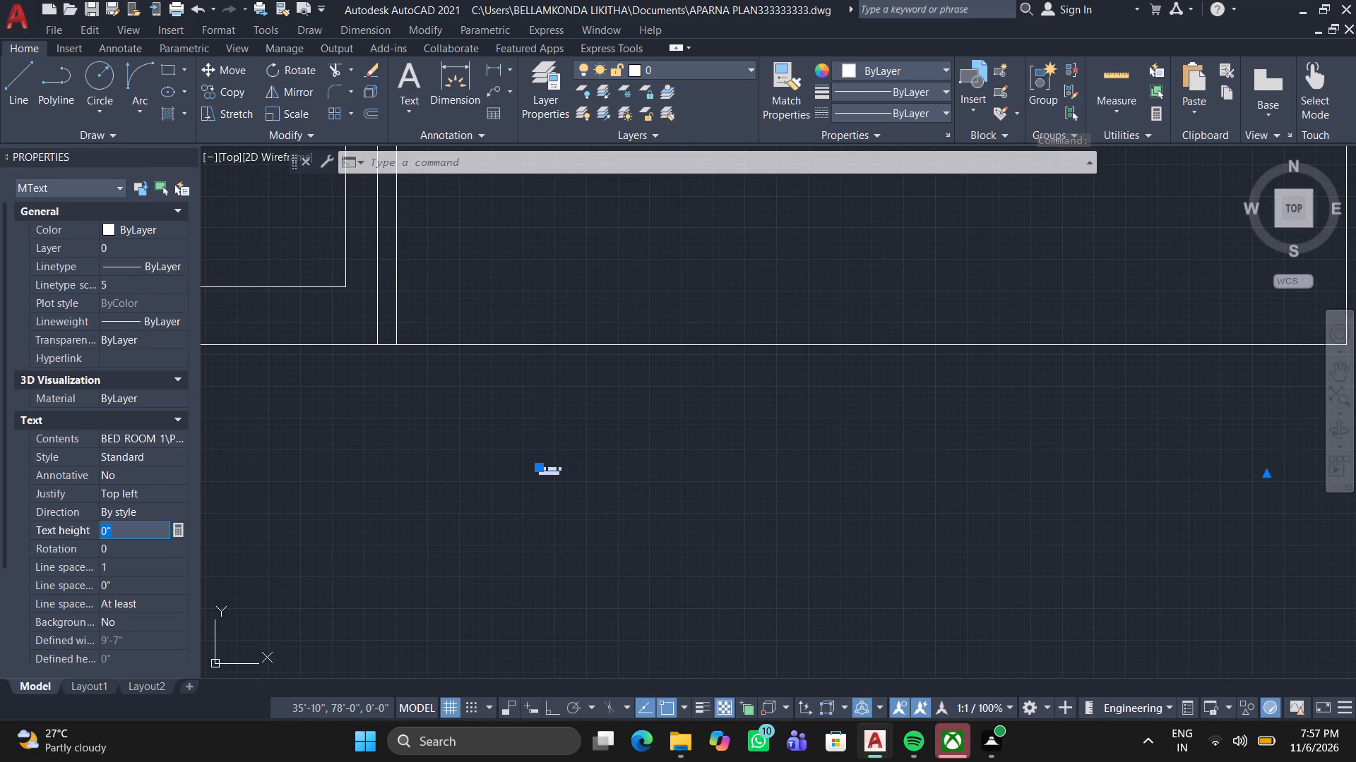
key(5)
key(Return)
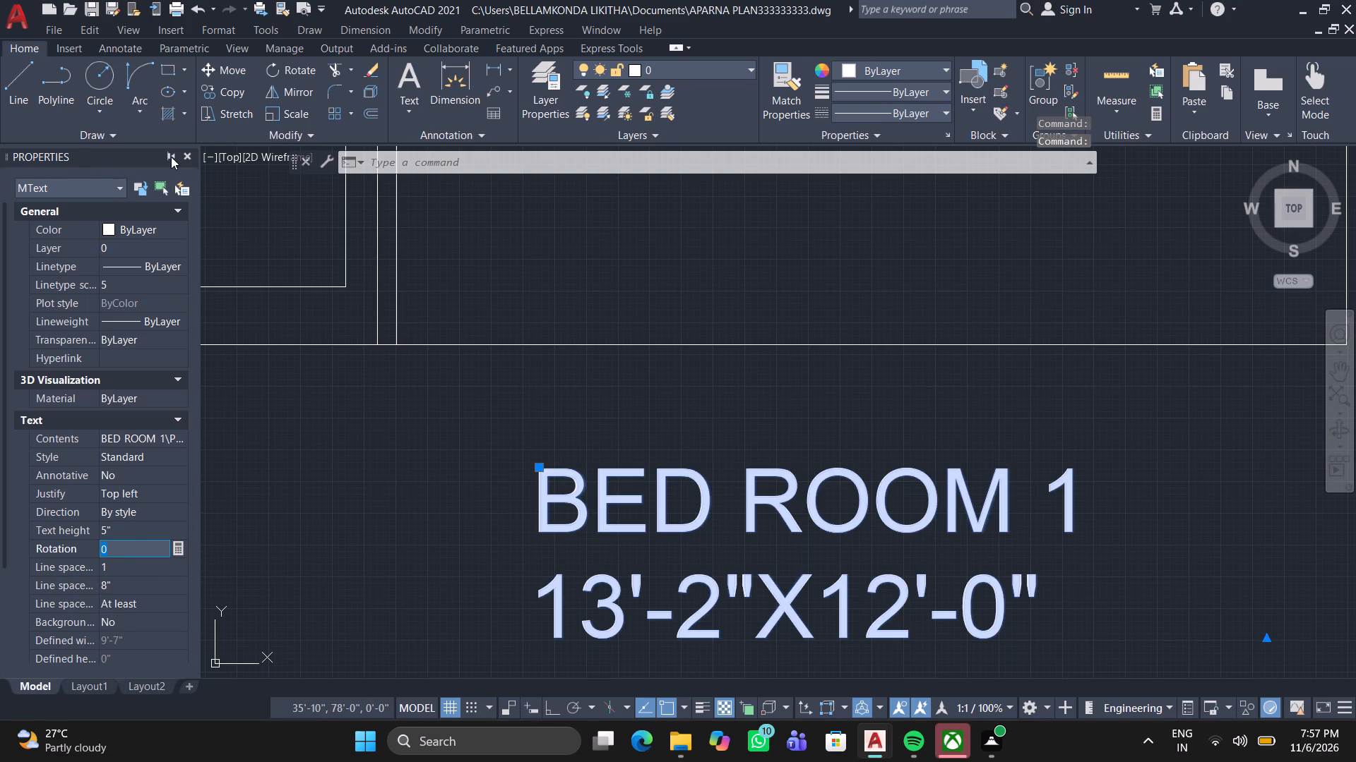
click(186, 153)
With Ortho on, outline a rectangle about 7'-3" by 1'-8" in BED ROOM 1's lower-left corner, using the existing walls as its other sides.
scroll(615, 618, down, 3)
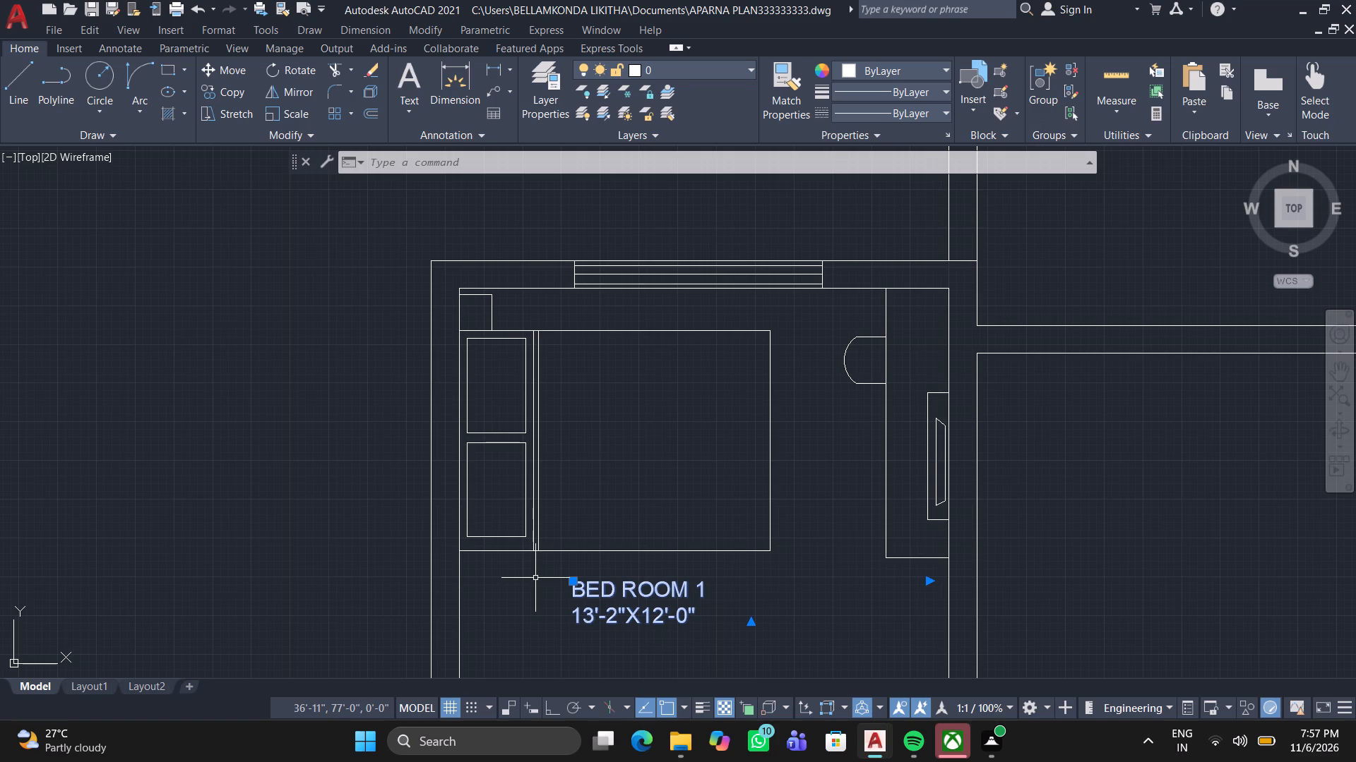
scroll(535, 578, down, 1)
middle_drag(535, 578, 492, 329)
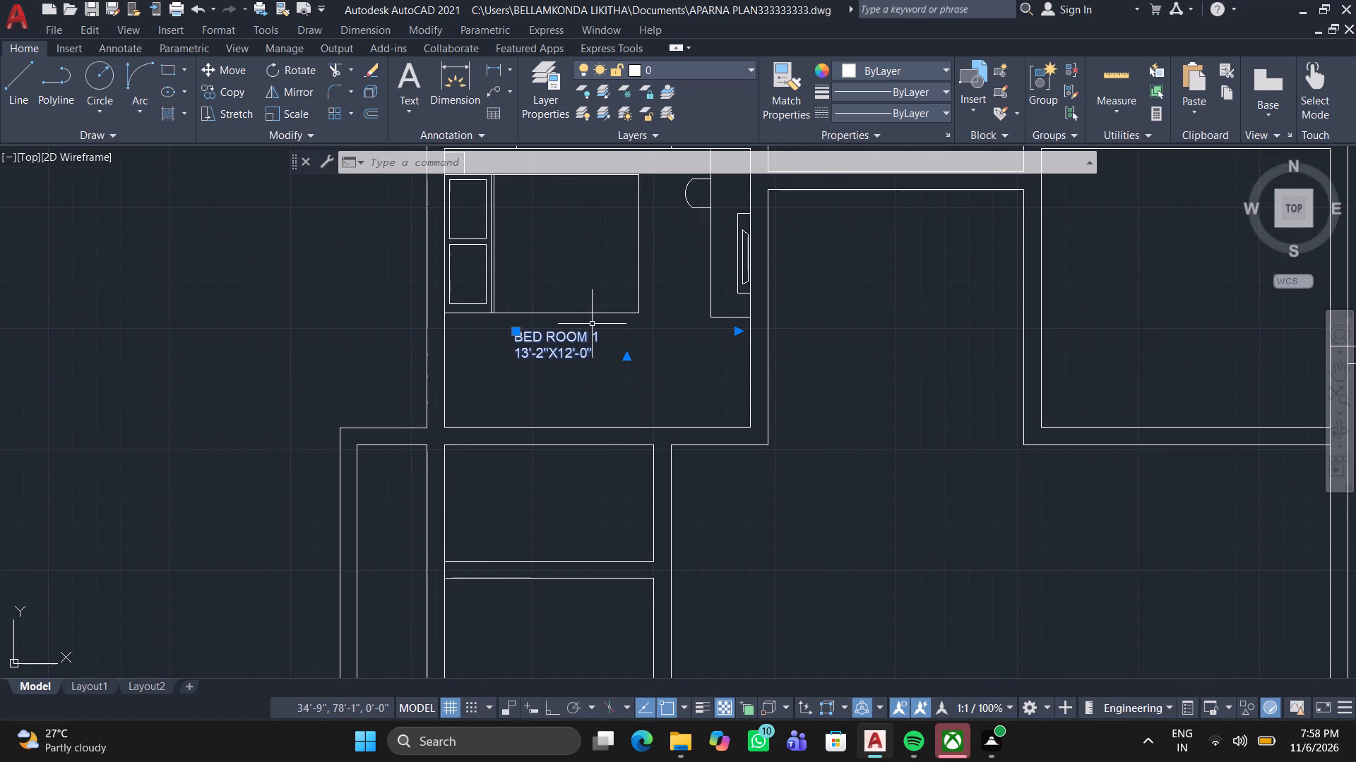
middle_drag(558, 444, 580, 428)
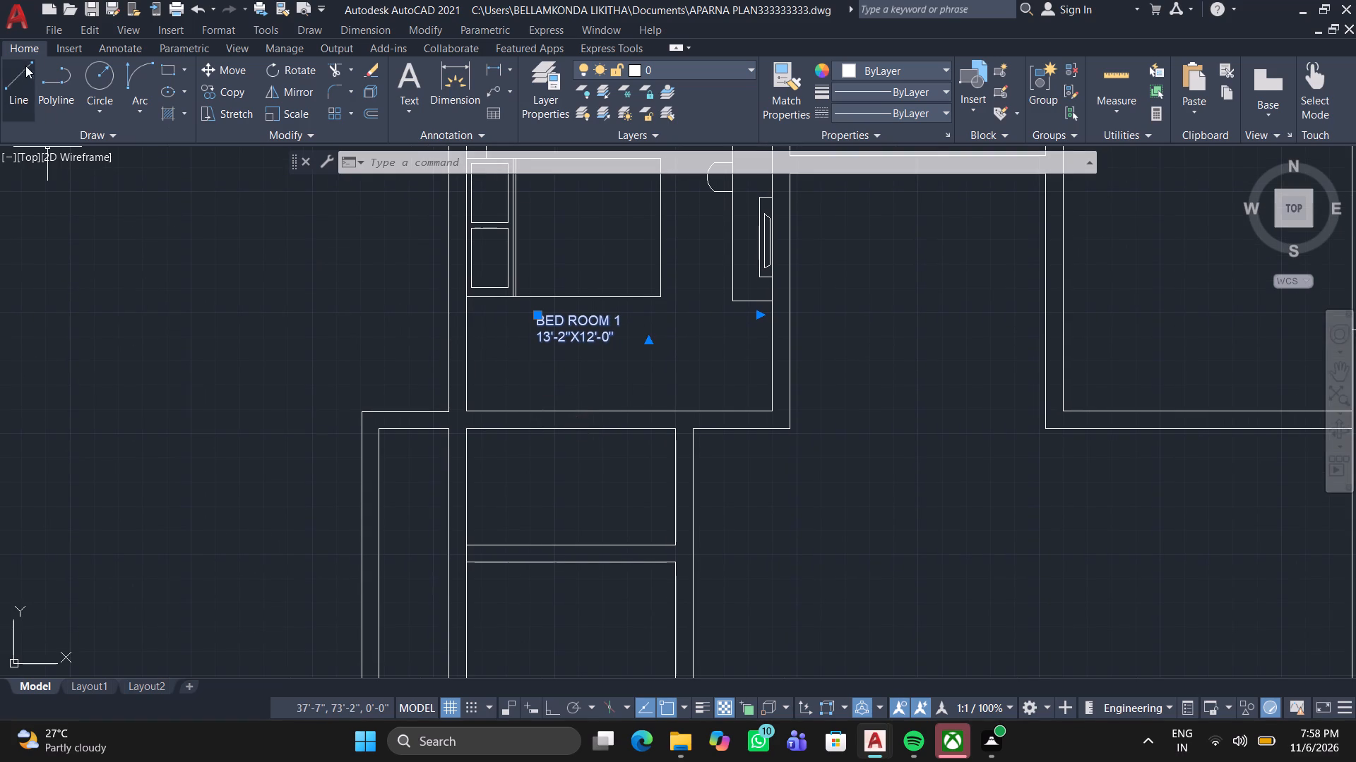
click(16, 68)
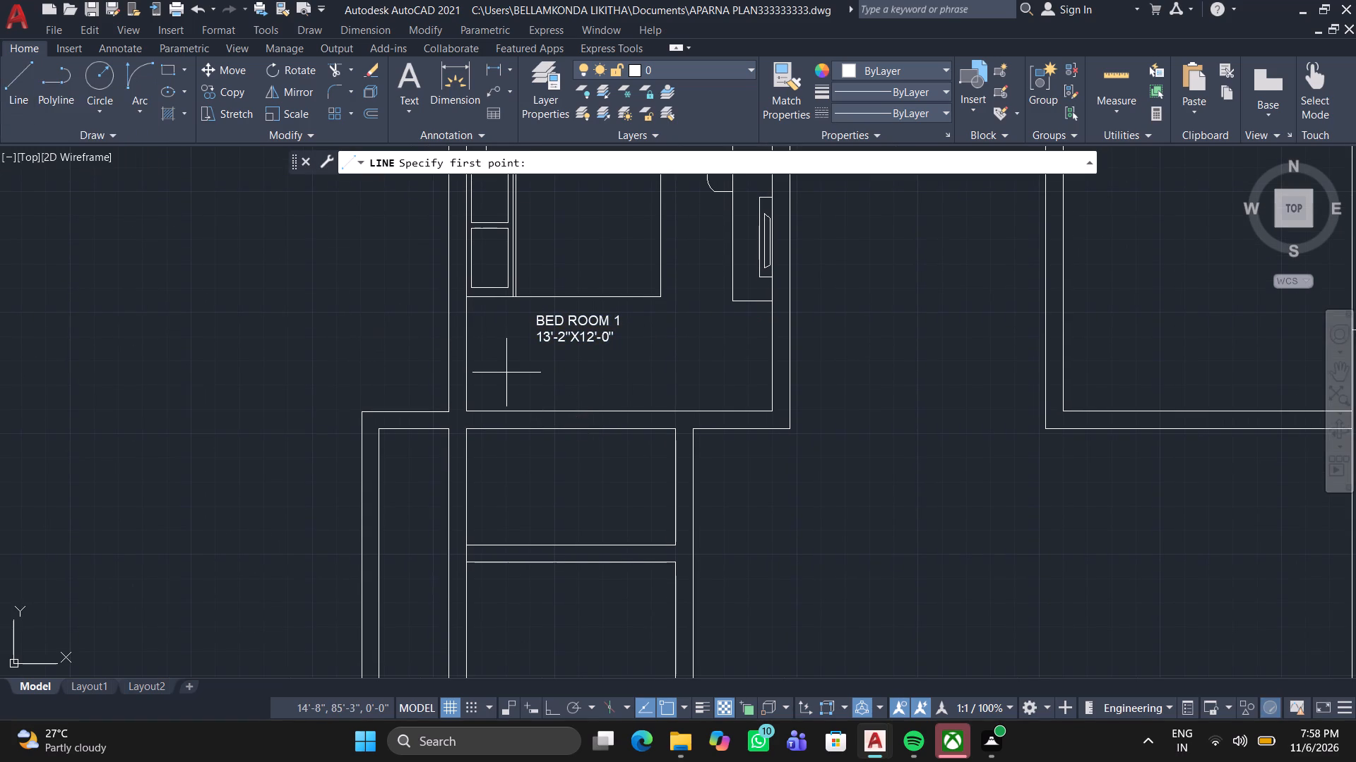
click(470, 371)
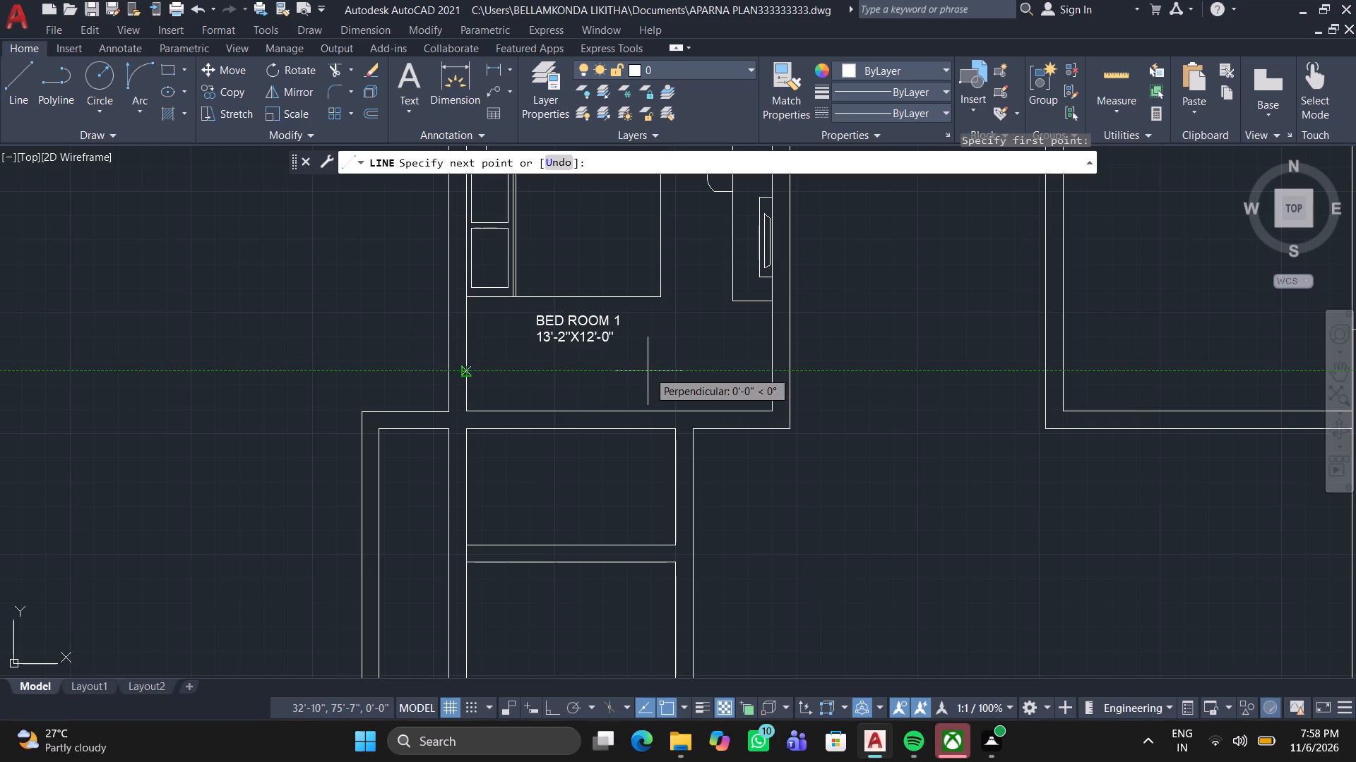
click(630, 372)
scroll(628, 404, up, 2)
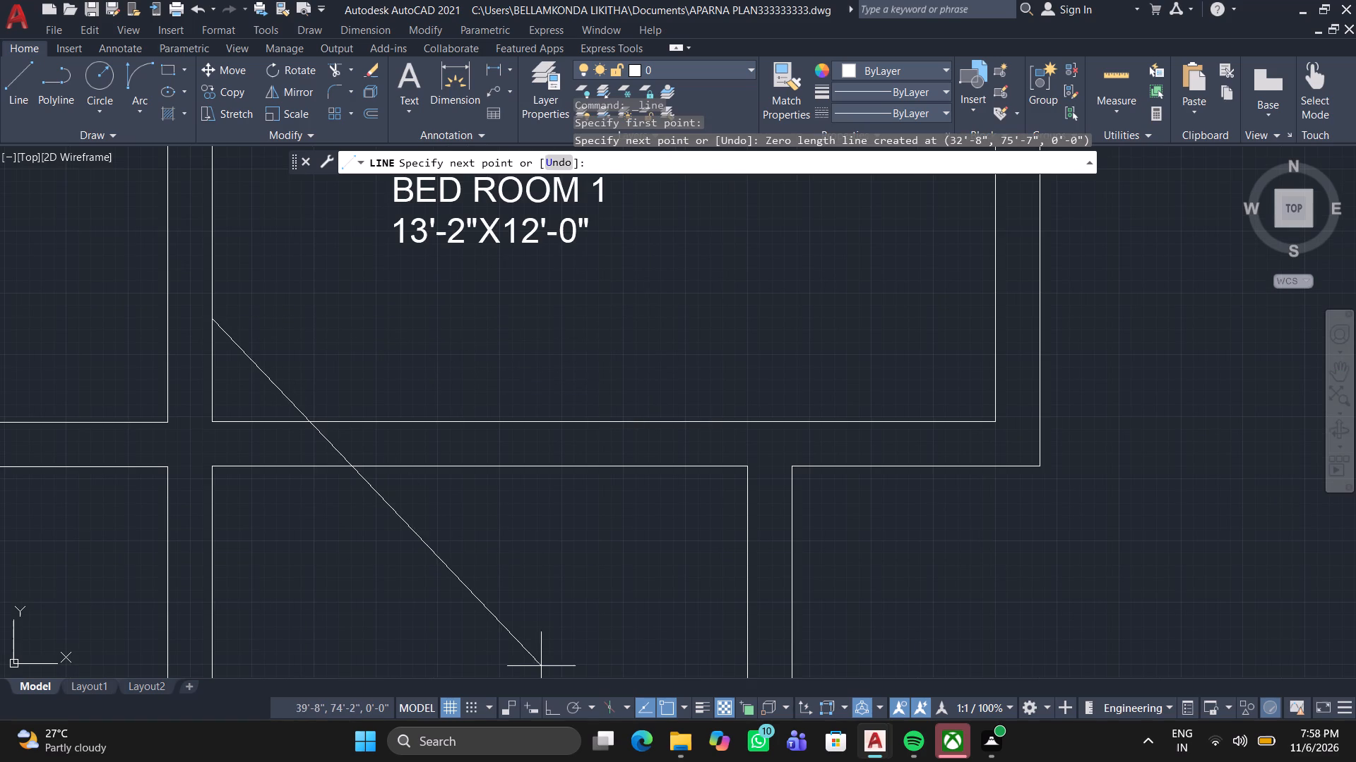
click(552, 708)
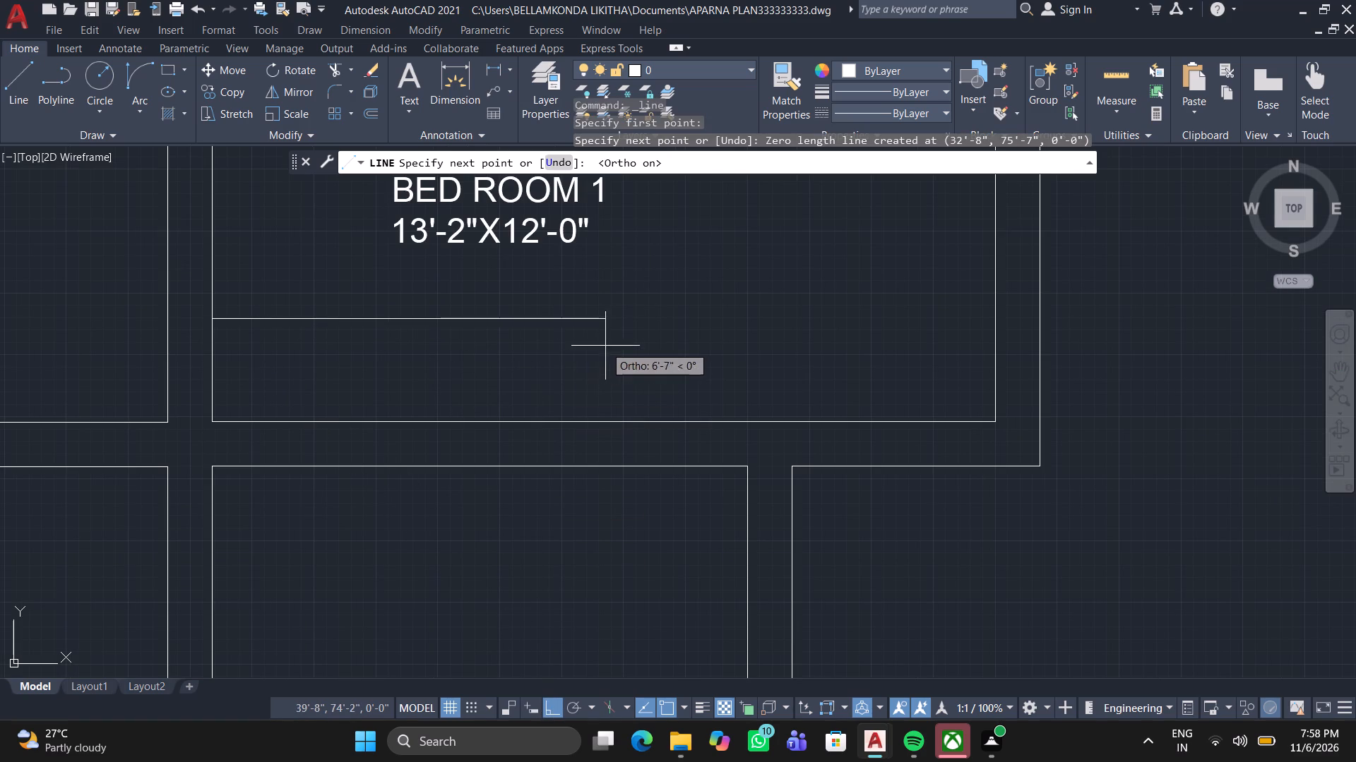
click(643, 326)
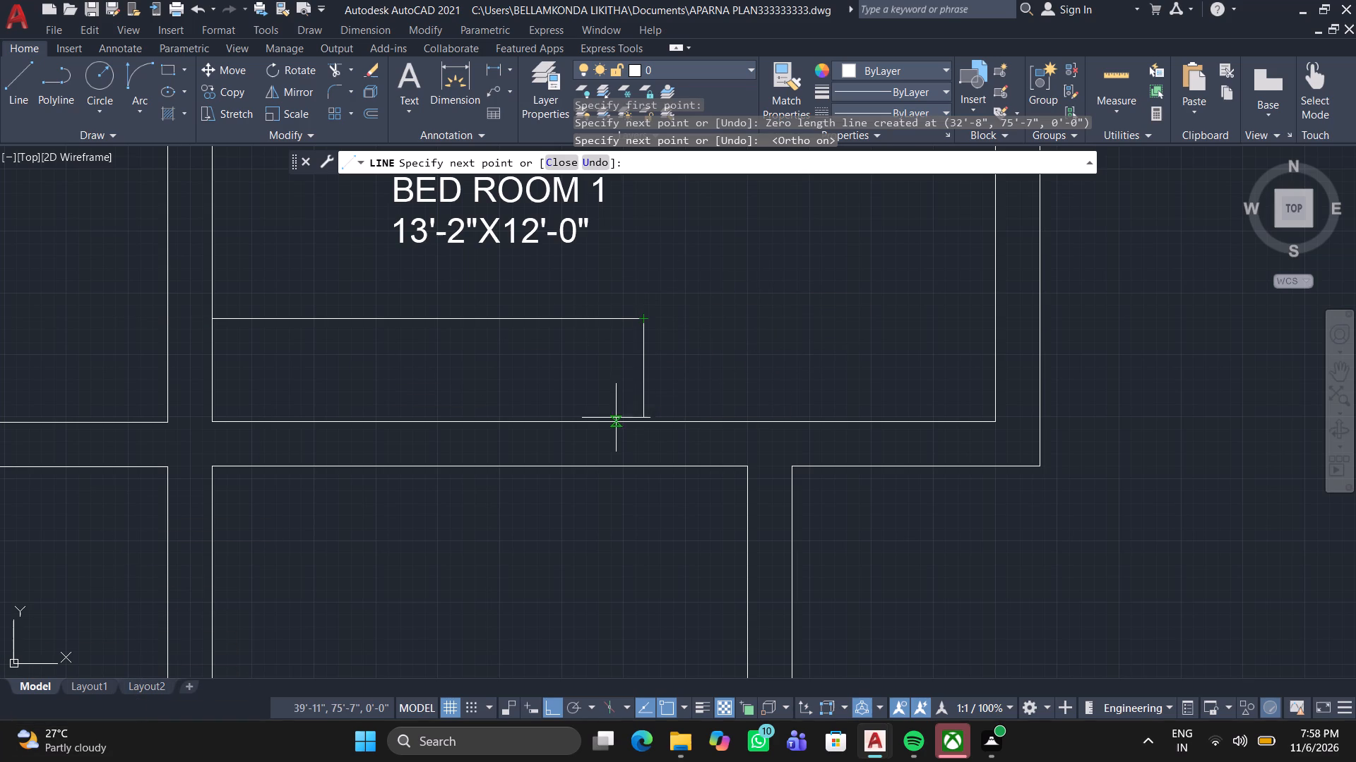
double_click(641, 419)
key(space)
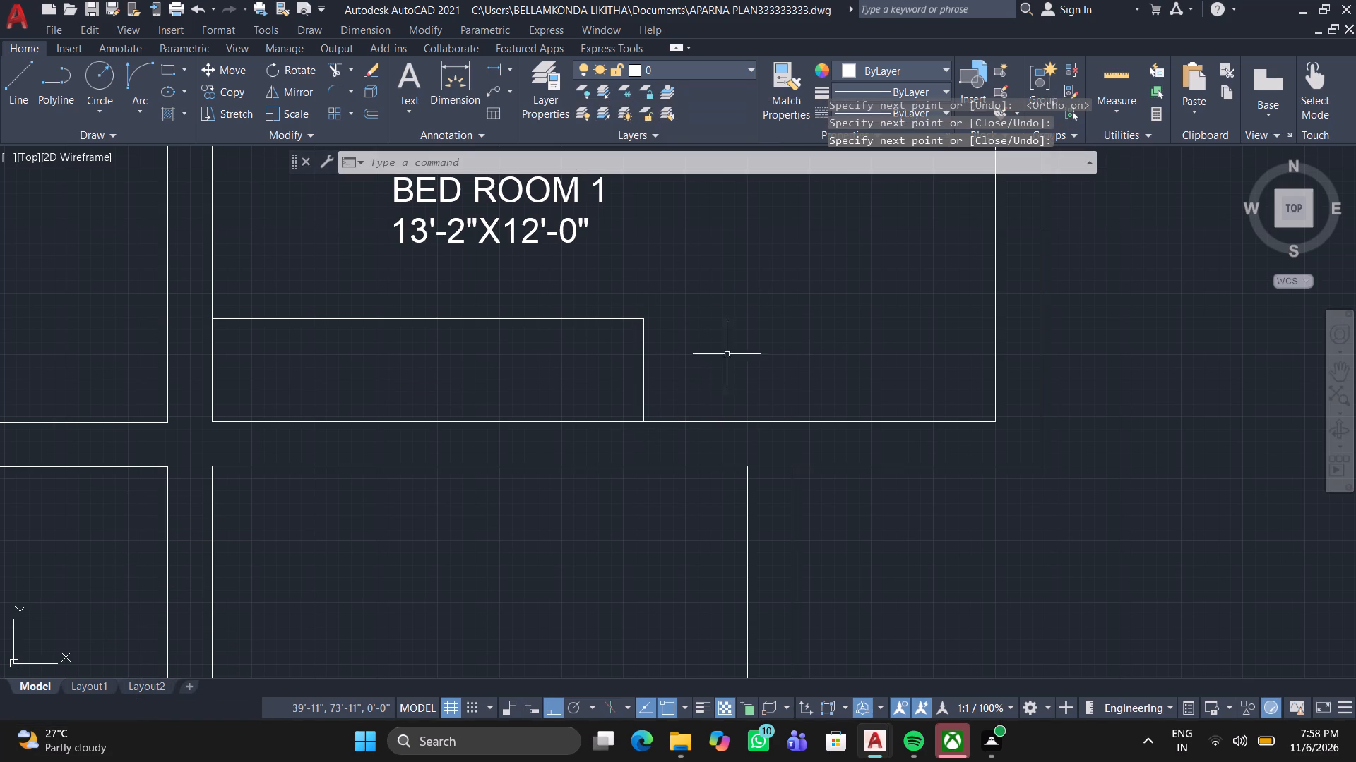
Draw a centreline within the walls of the projecting upper room, about 4'-7" up, 11'-9" across and back down to the main wall.
scroll(529, 319, down, 3)
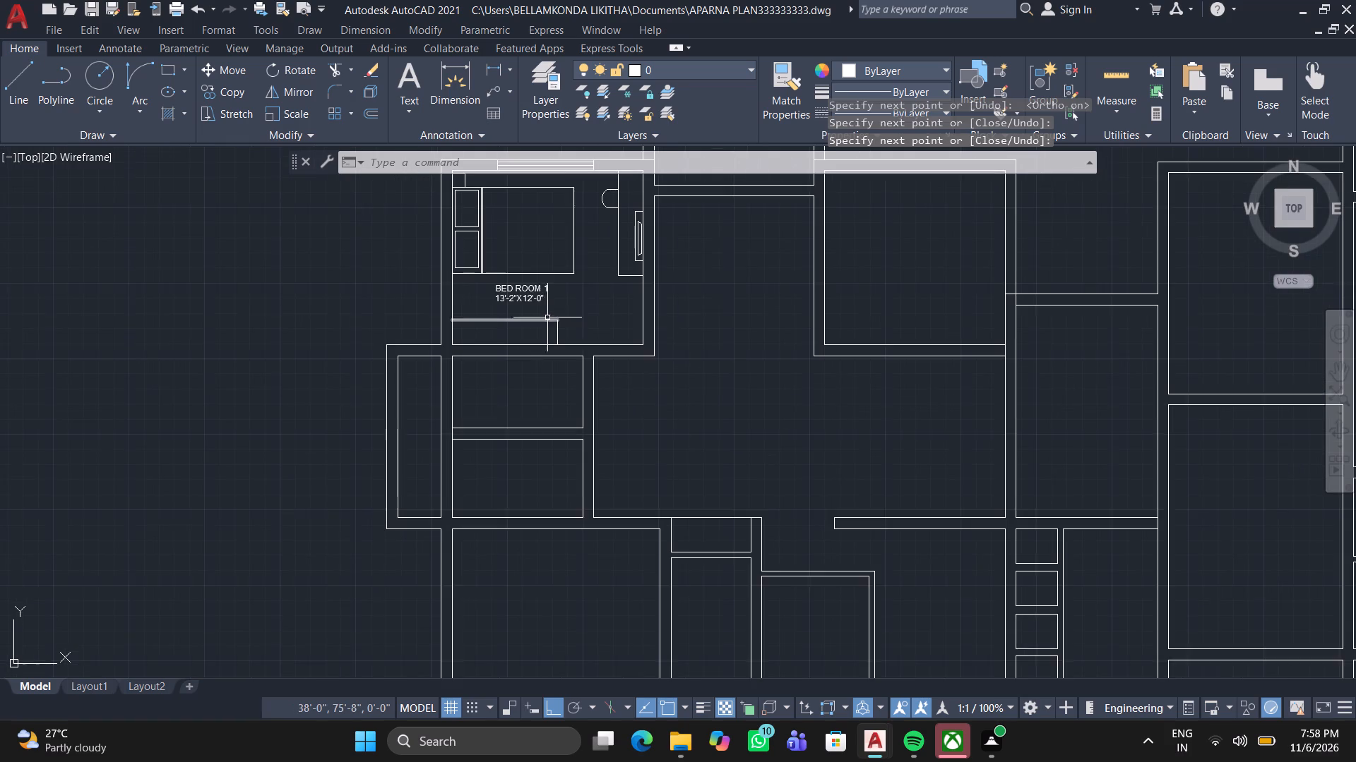
middle_drag(597, 306, 591, 463)
scroll(610, 337, up, 1)
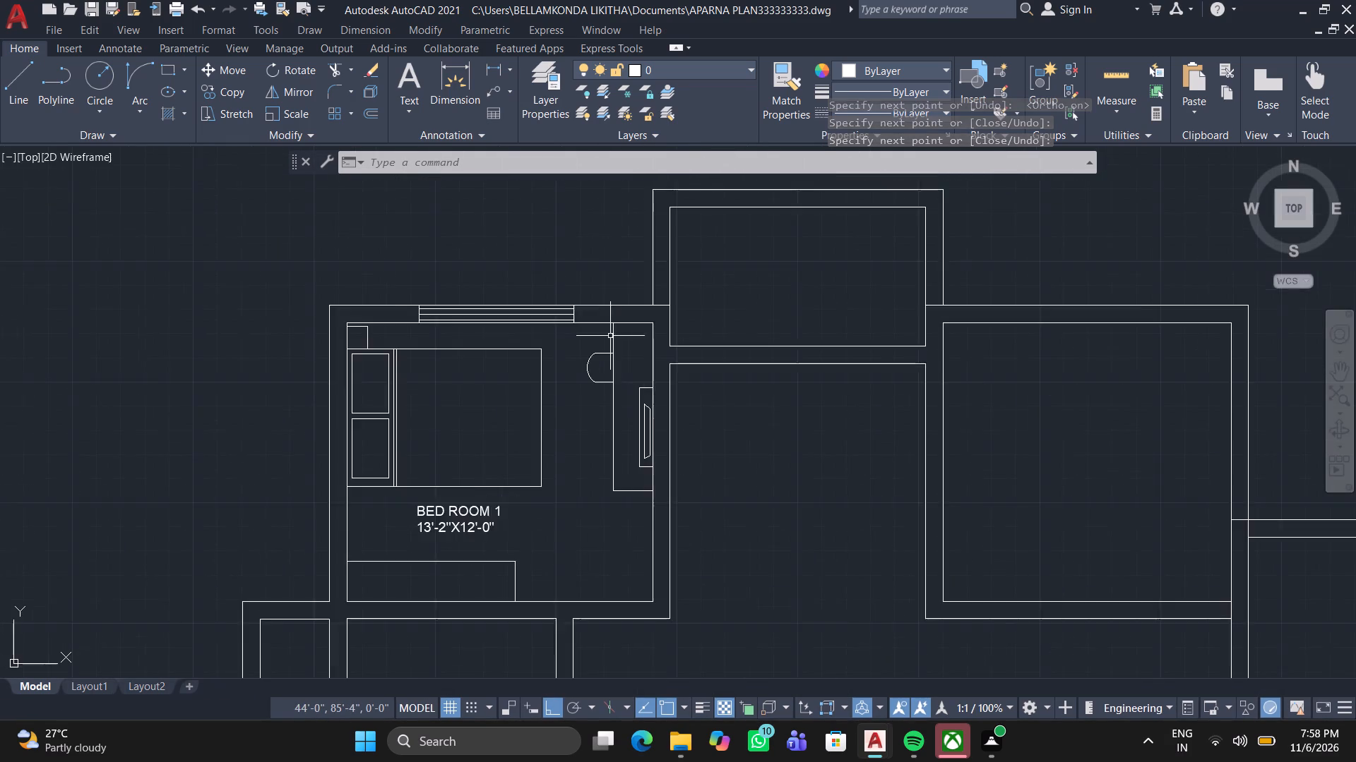
scroll(610, 336, up, 1)
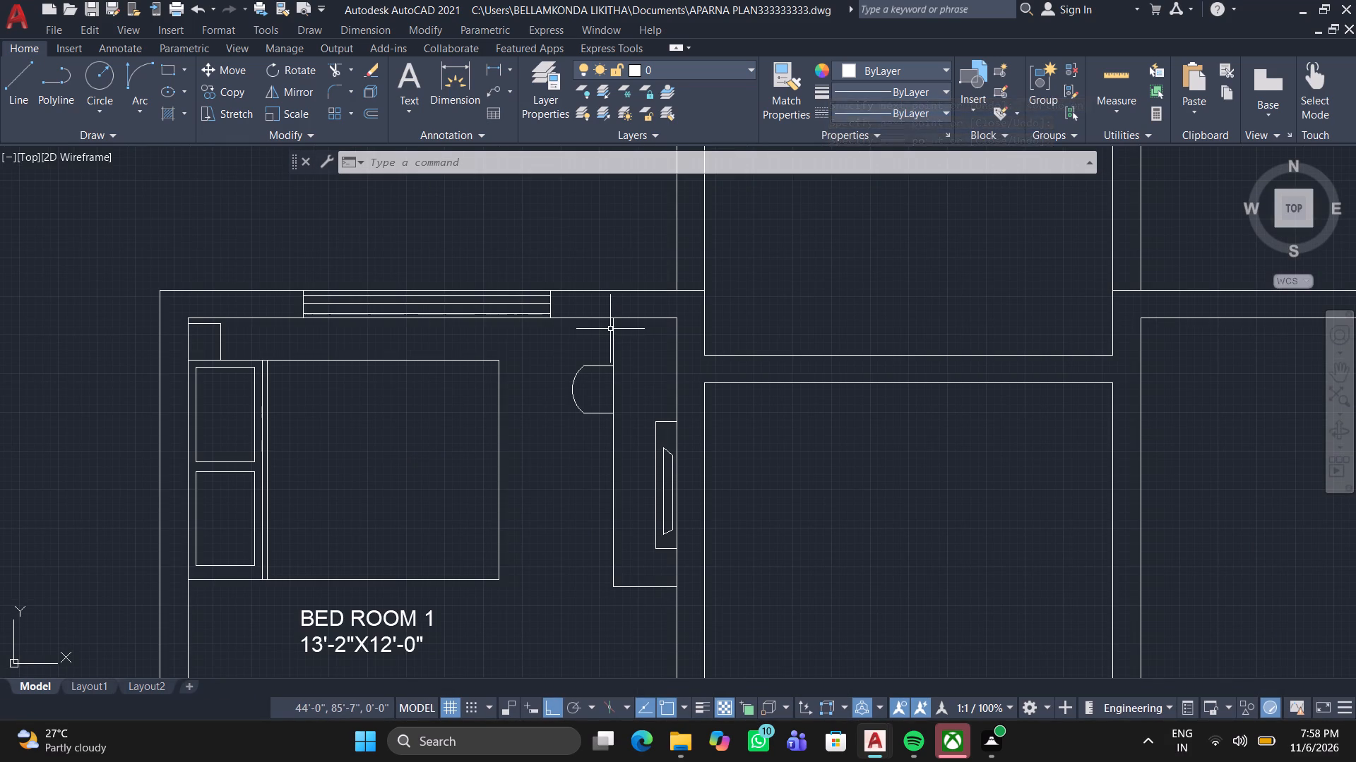
middle_drag(734, 327, 537, 442)
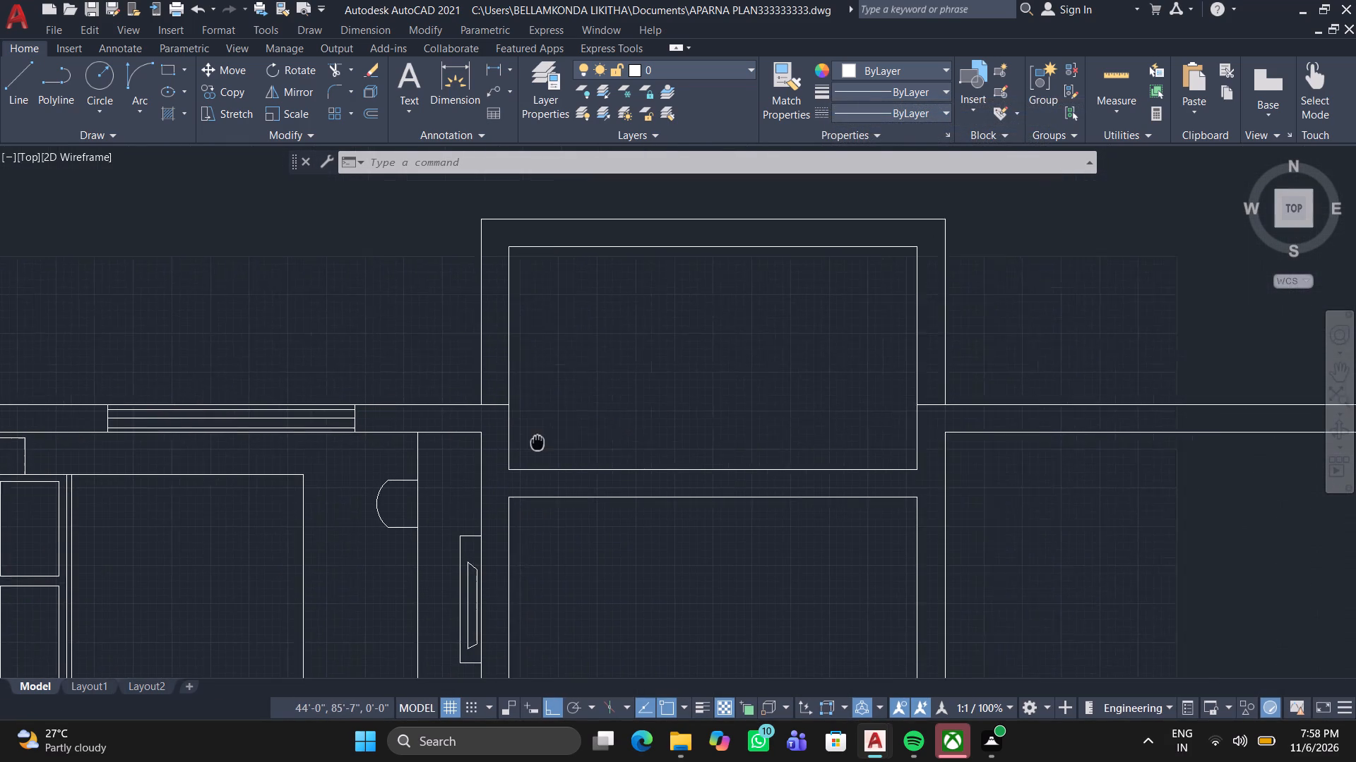
middle_drag(537, 442, 522, 444)
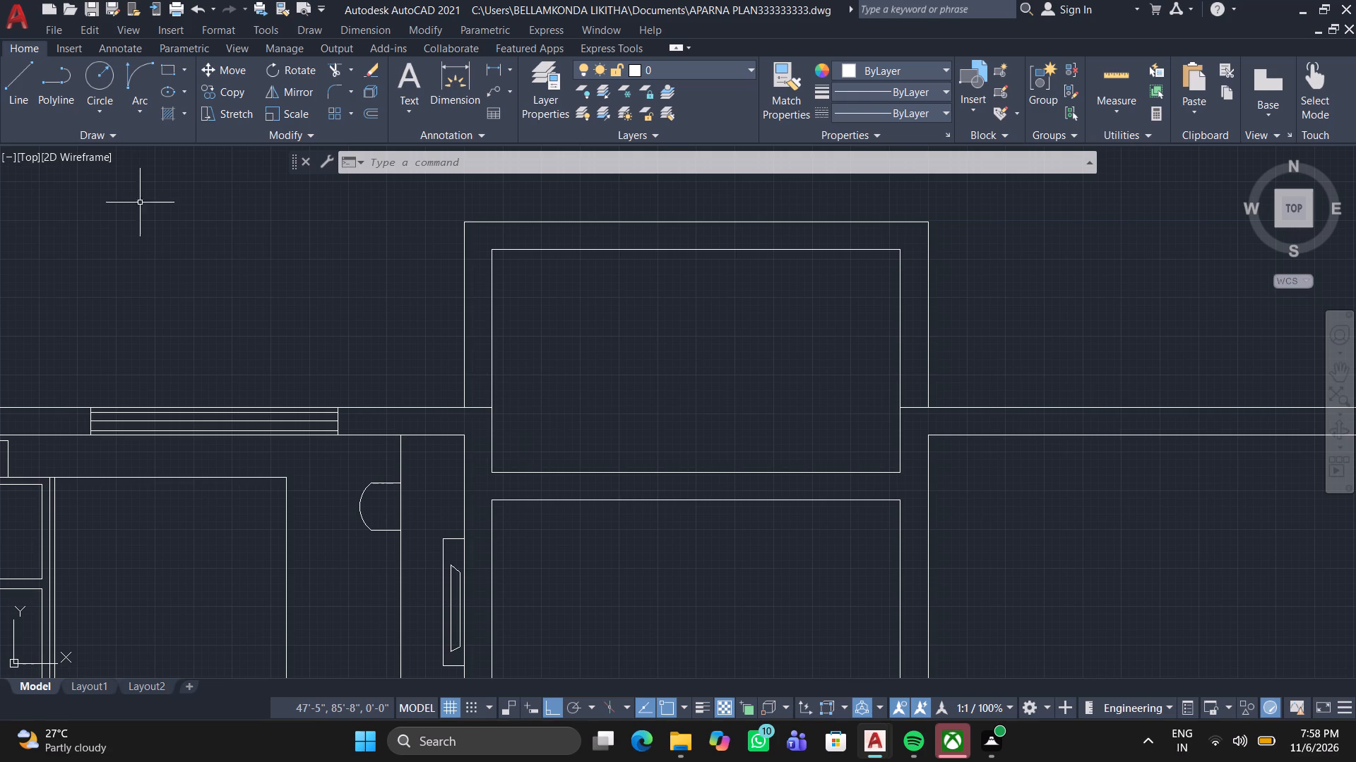
click(19, 68)
scroll(475, 418, up, 1)
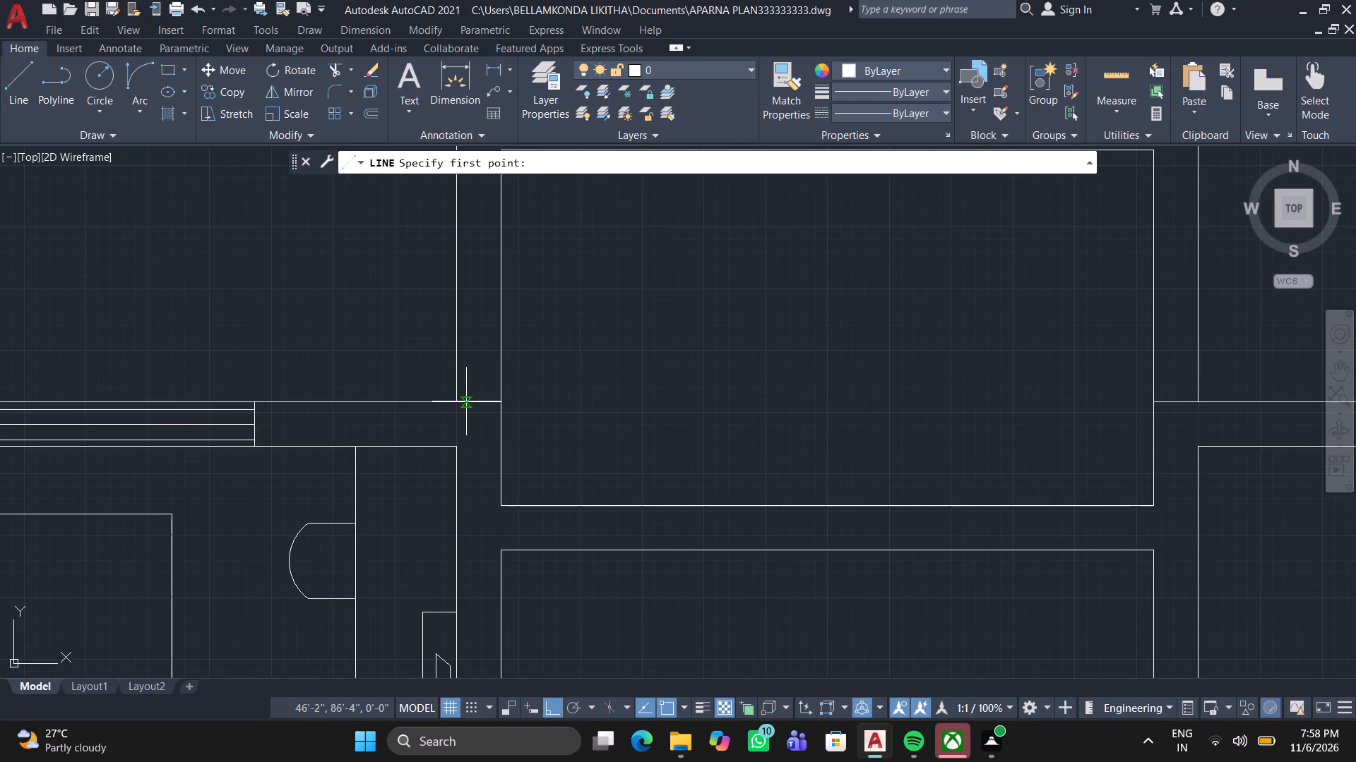
click(460, 403)
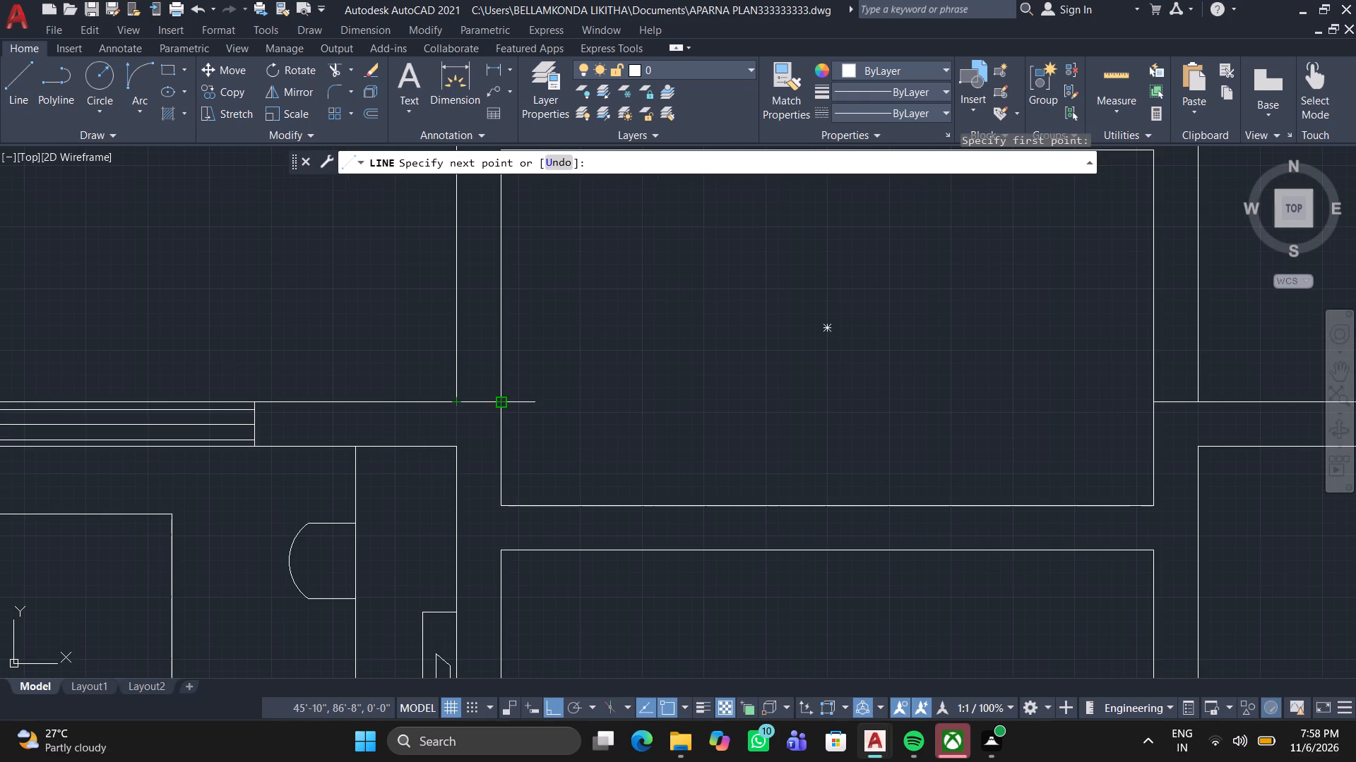
click(502, 402)
click(483, 400)
middle_drag(466, 208, 462, 357)
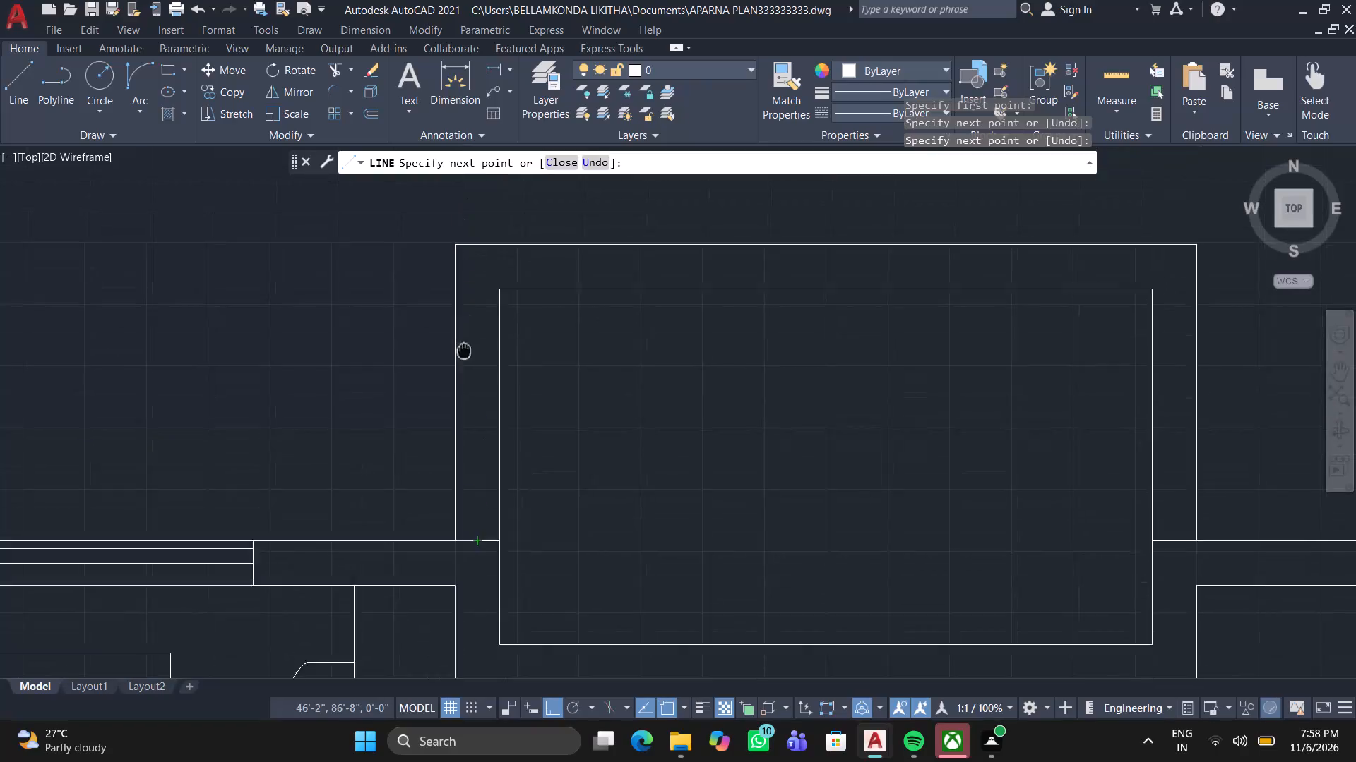
middle_drag(462, 357, 453, 400)
click(463, 322)
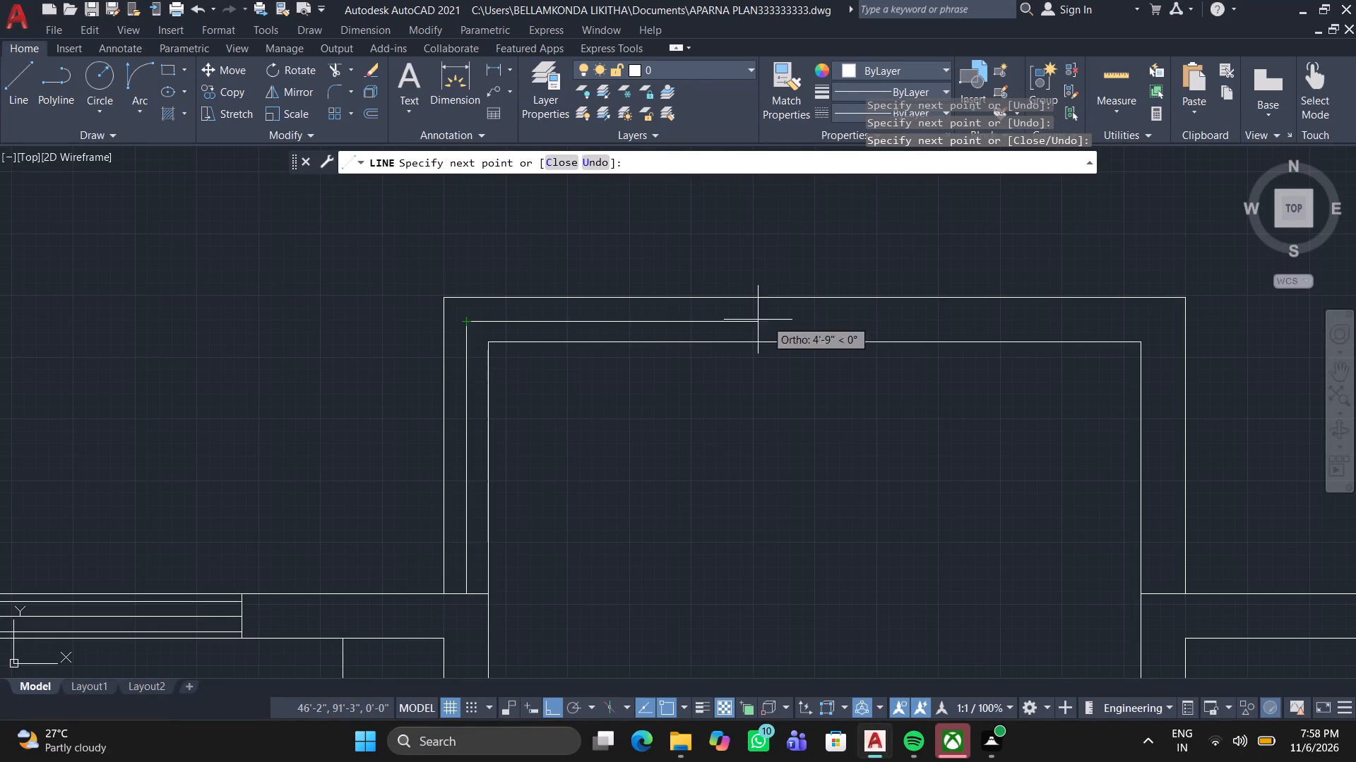
click(1160, 325)
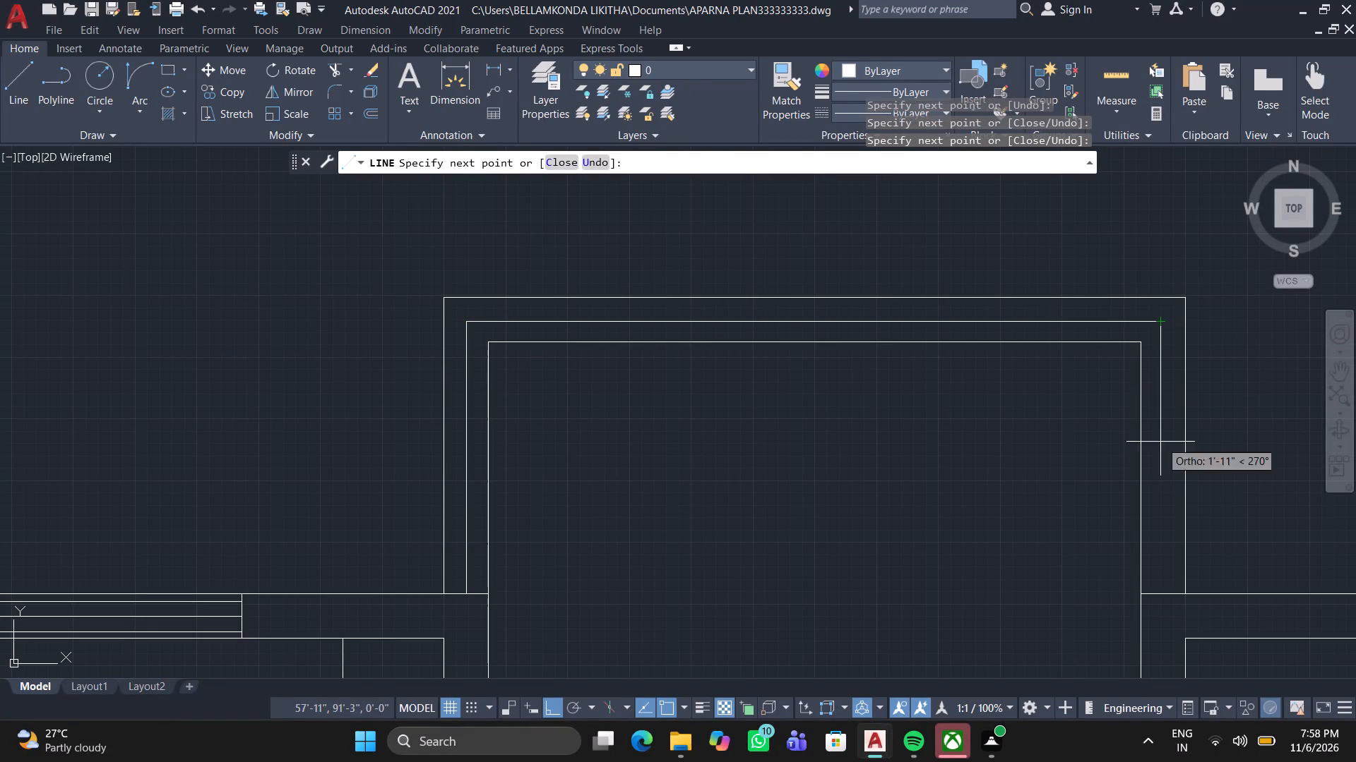
click(1162, 598)
key(space)
Draw the end lines and upper edge of a window about 7'-9" wide in the wall below the projecting room.
middle_drag(826, 485, 678, 196)
scroll(826, 485, down, 1)
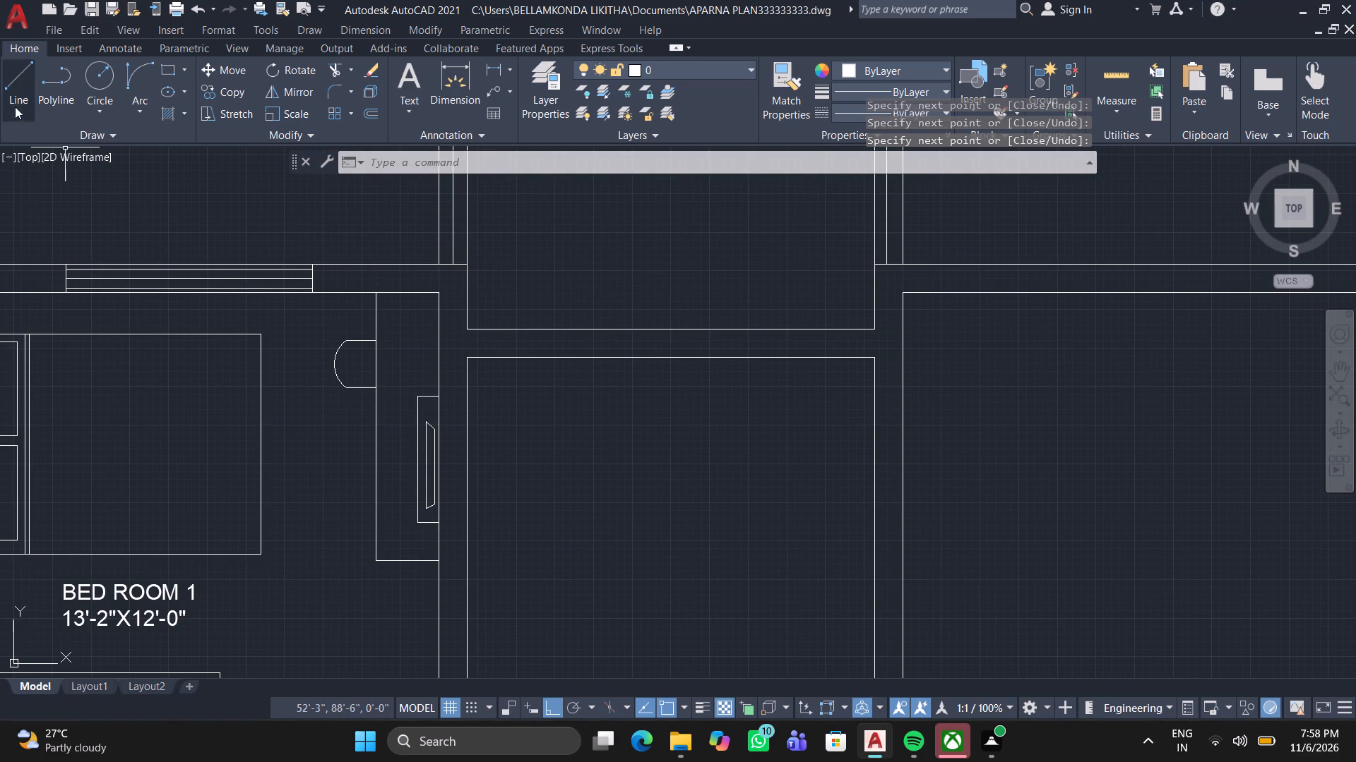
click(5, 76)
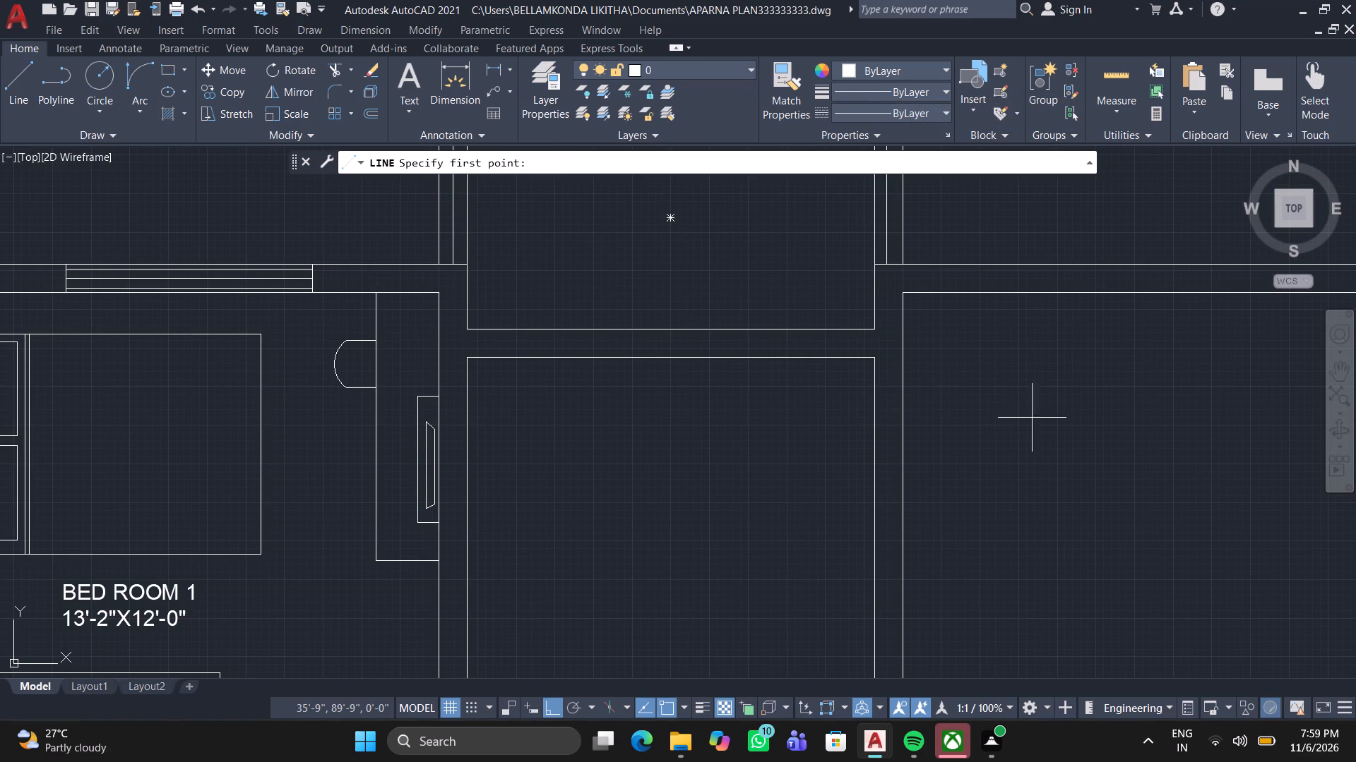
click(516, 353)
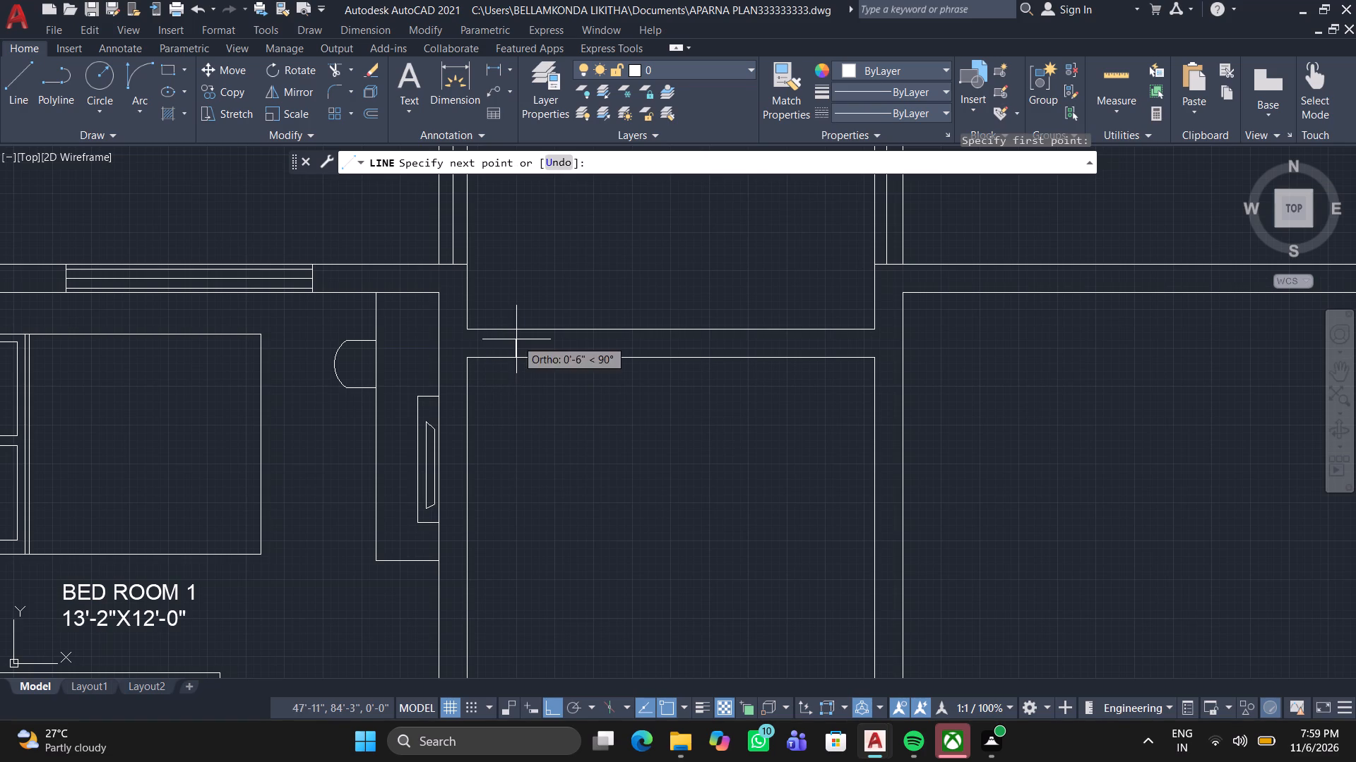
click(516, 333)
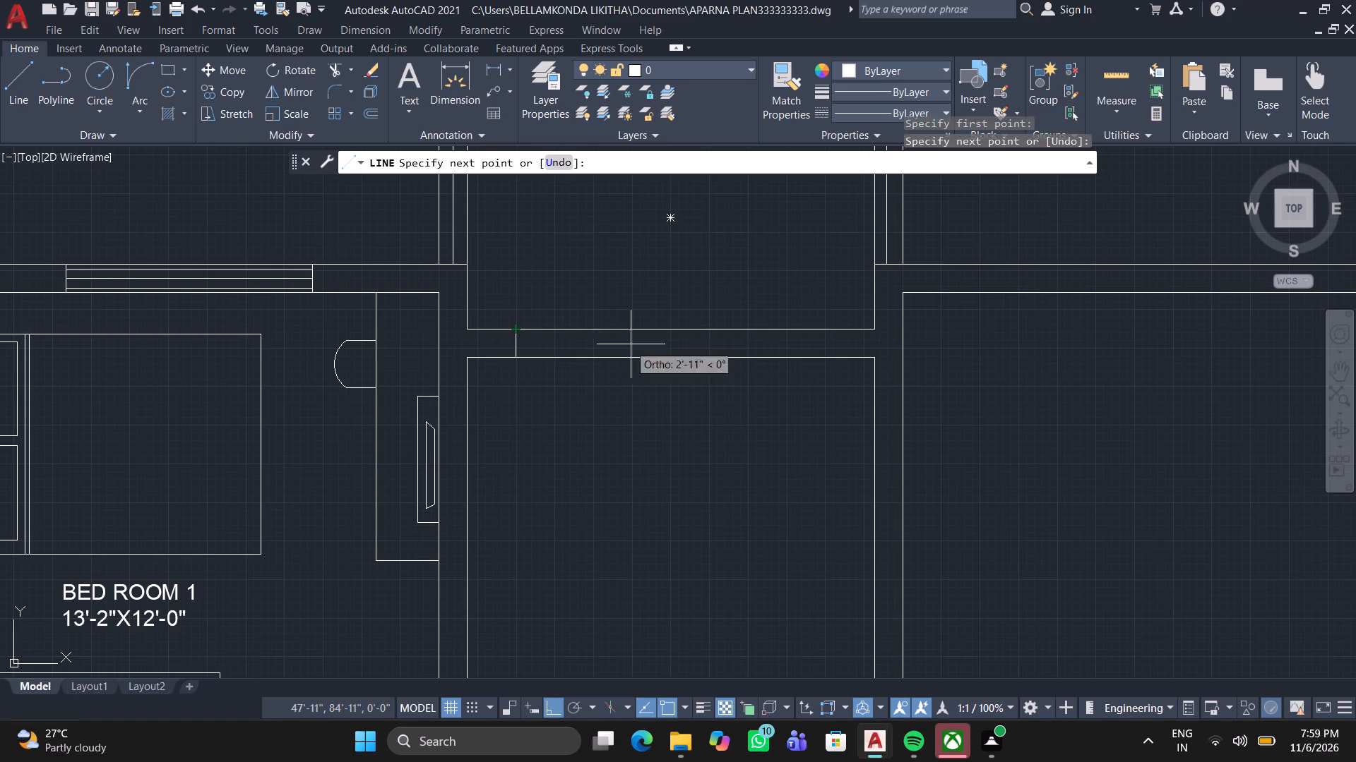
click(803, 336)
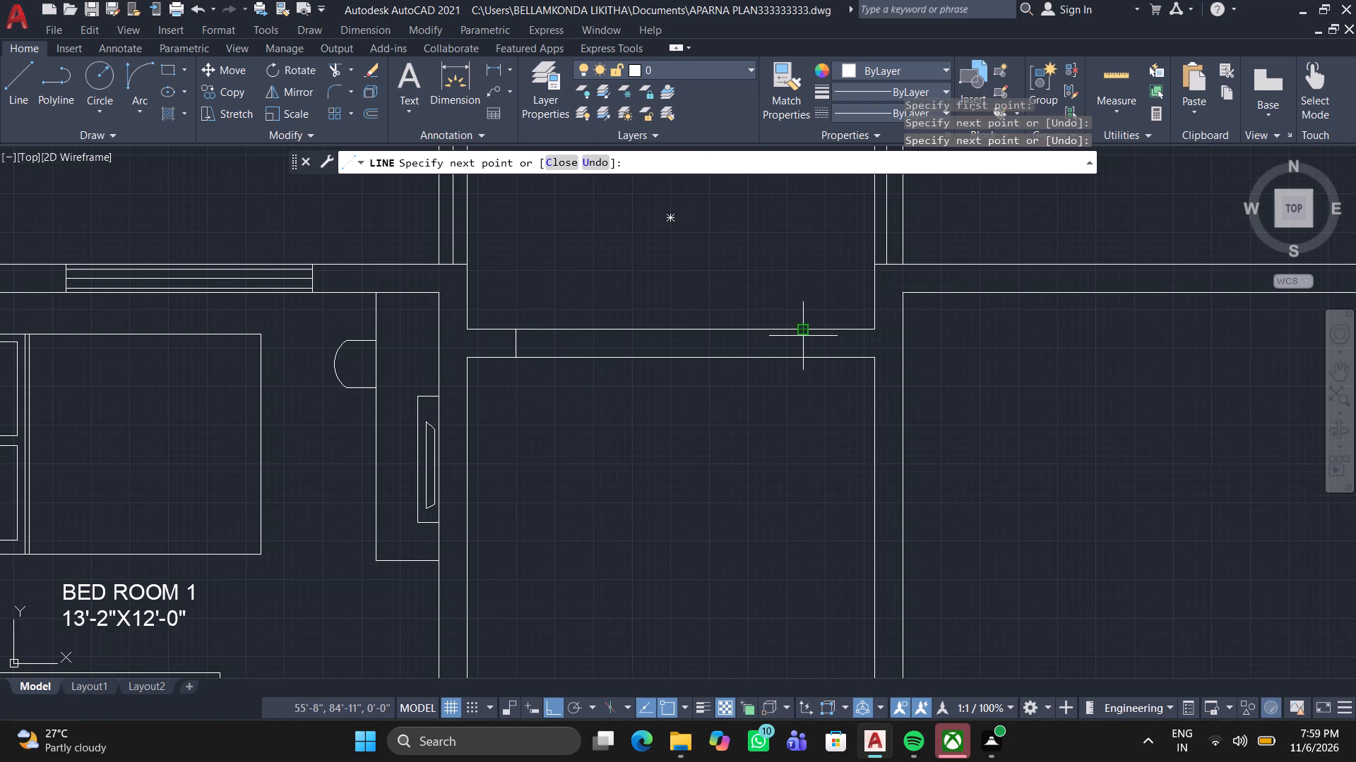
click(805, 358)
Add three parallel horizontal lines between the window's end lines, spaced across the wall thickness, and finish the line.
scroll(809, 351, up, 3)
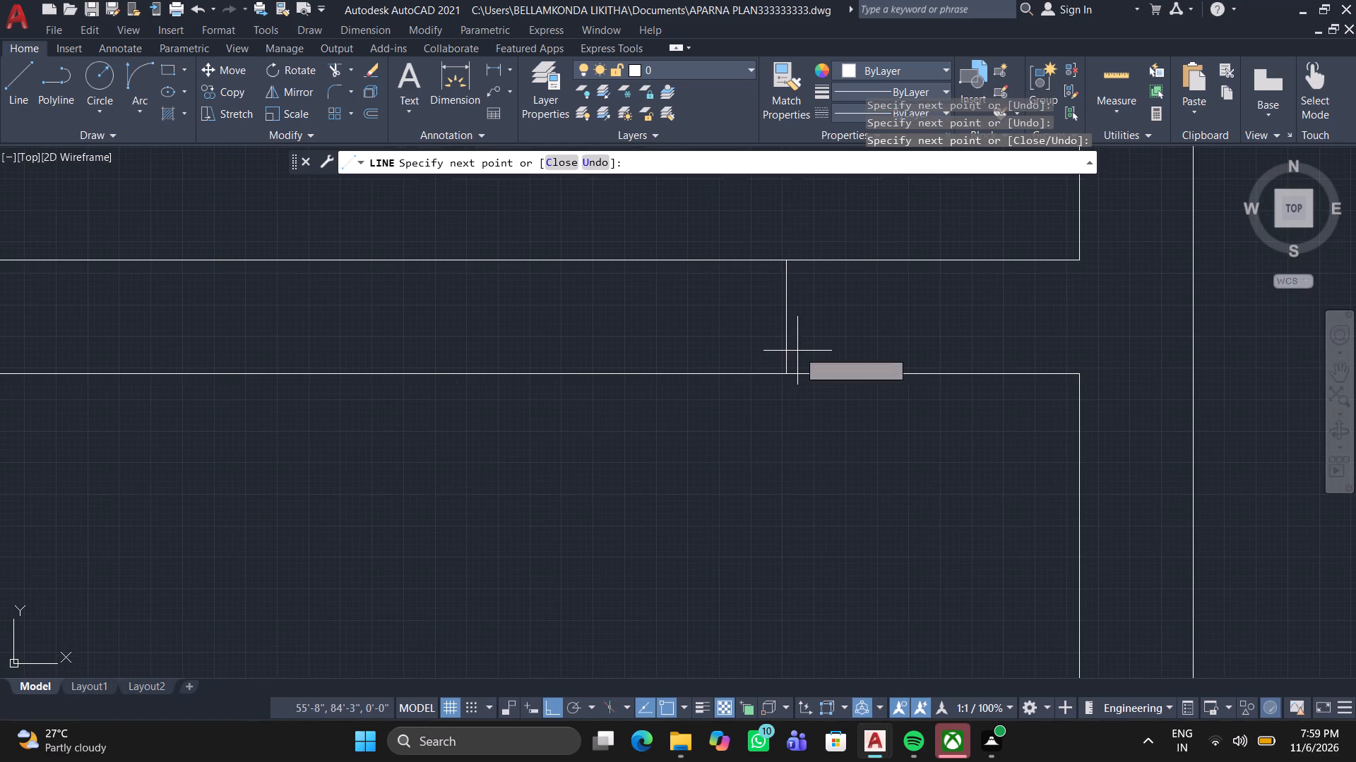
click(790, 352)
middle_drag(292, 311, 723, 312)
scroll(596, 312, down, 1)
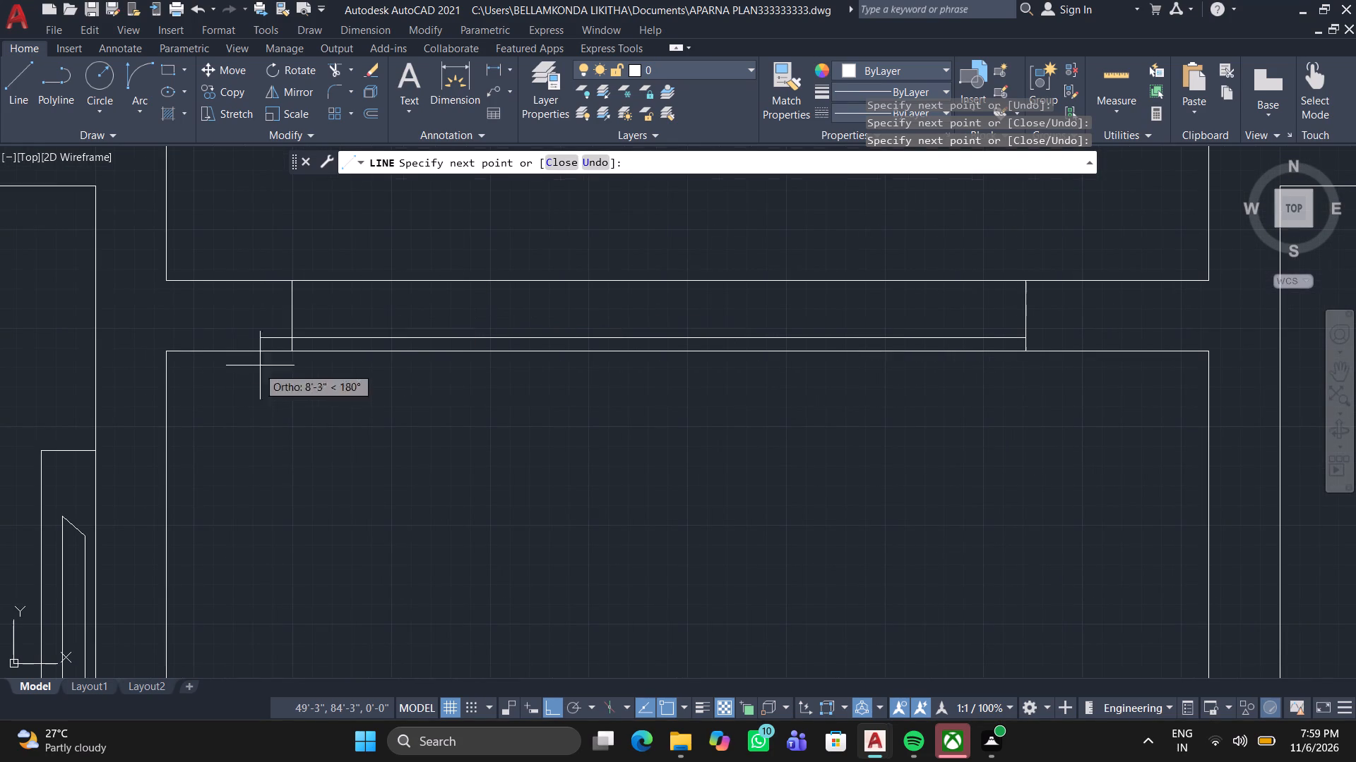
click(294, 339)
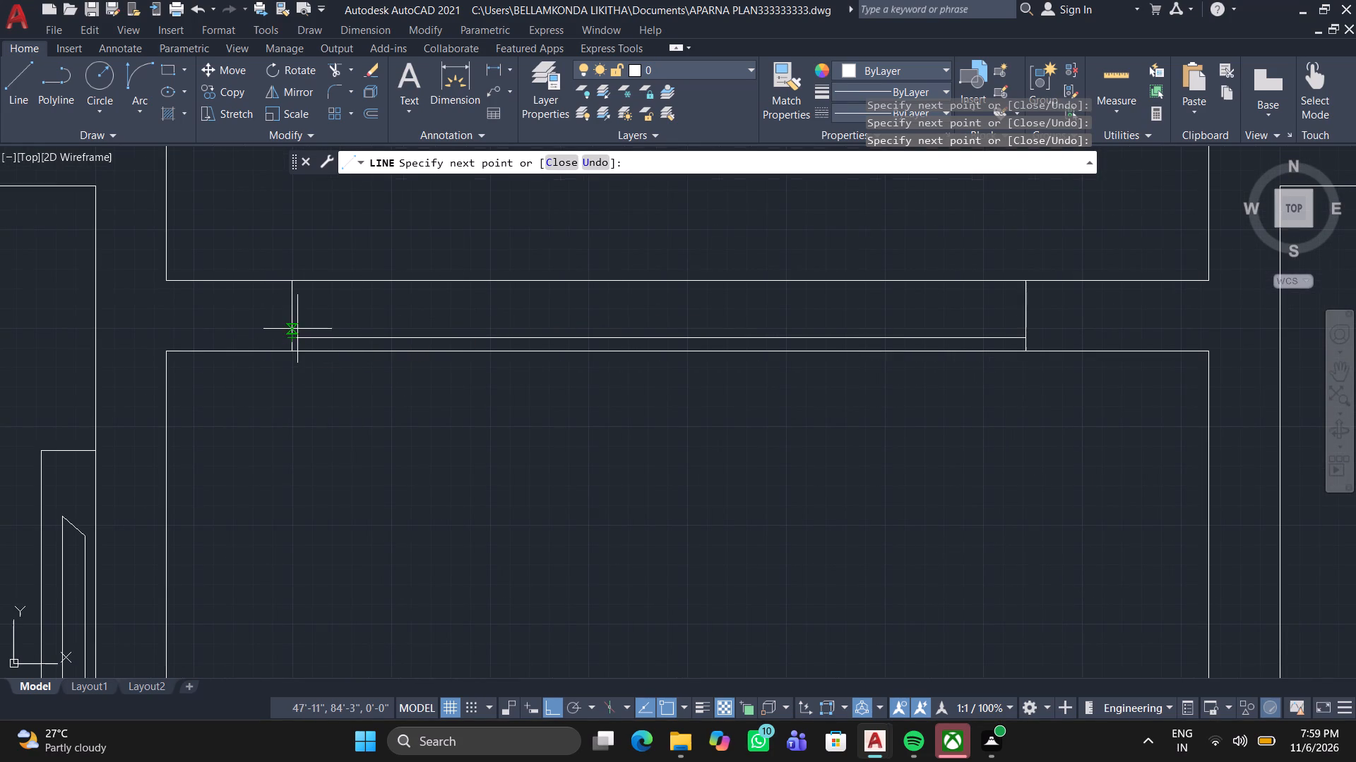
click(290, 314)
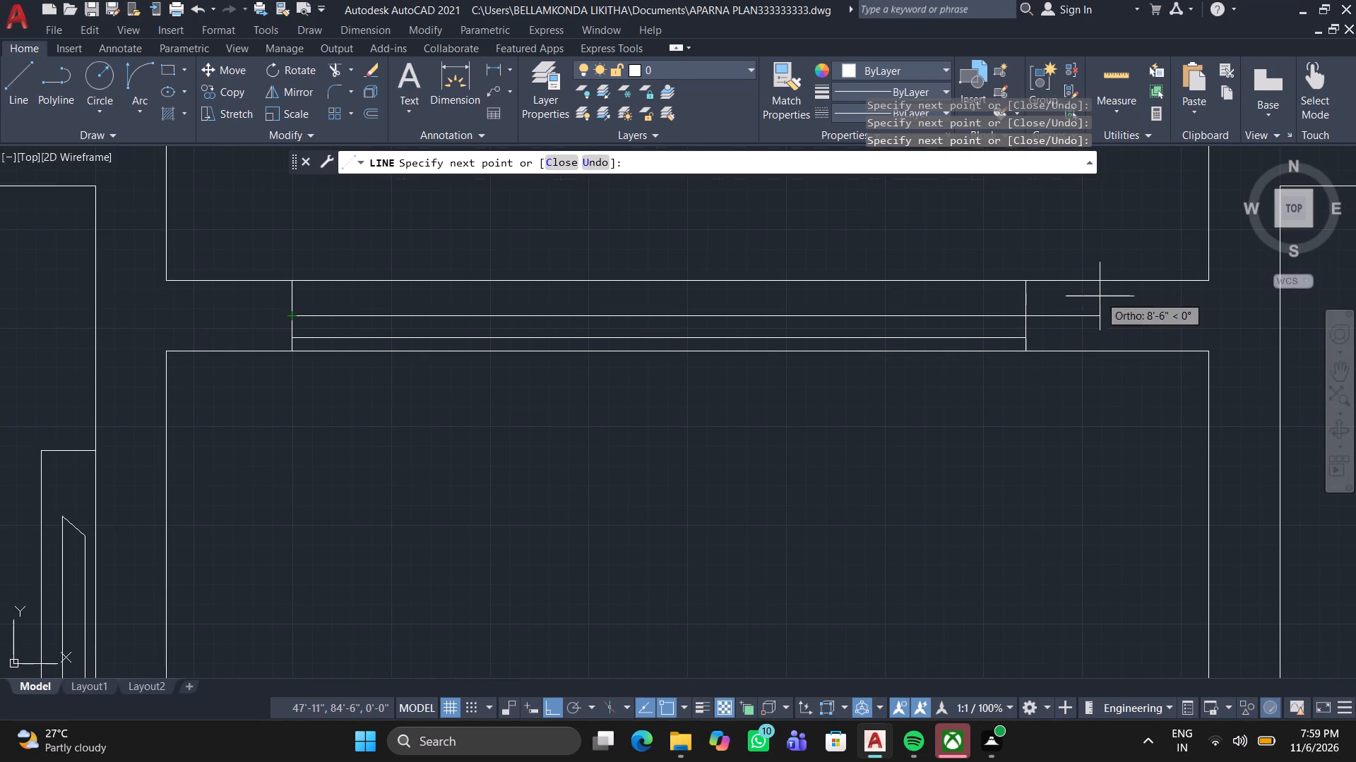
click(1023, 313)
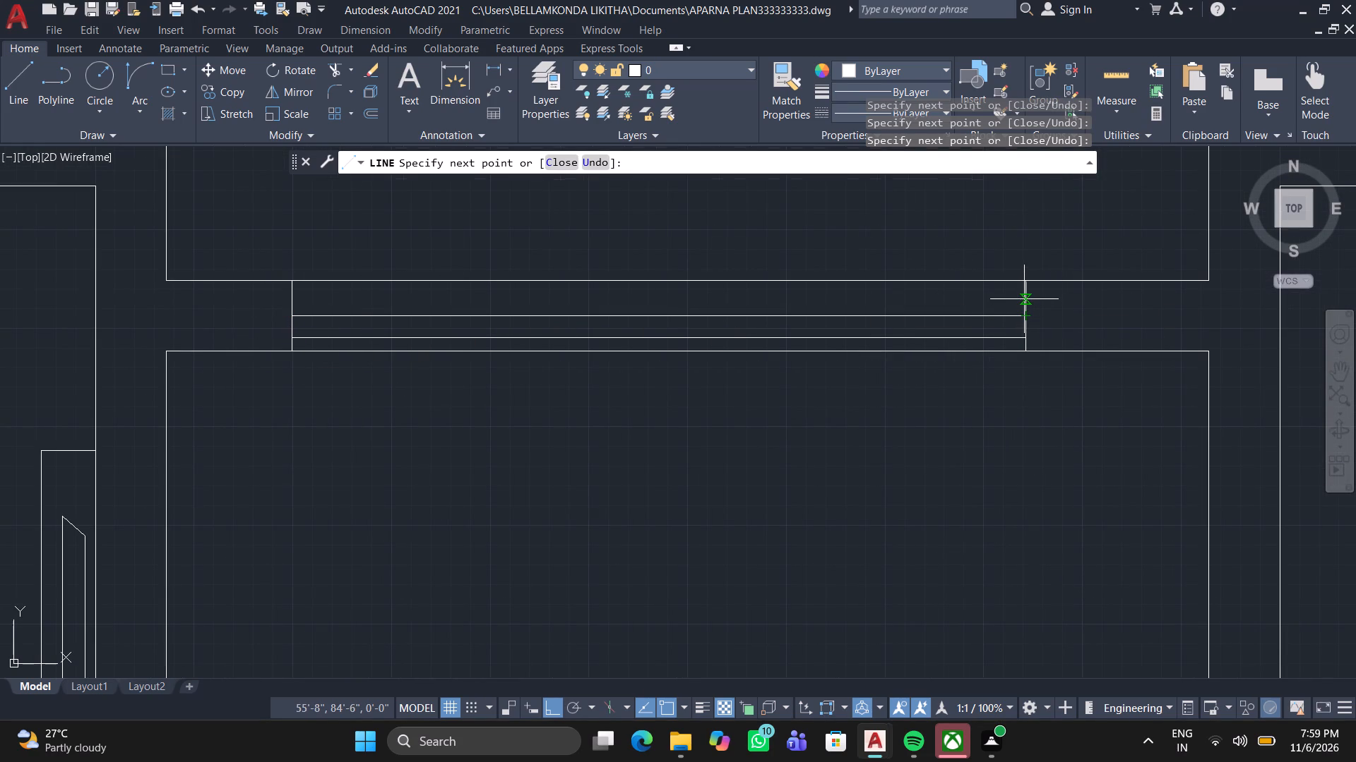
click(1024, 296)
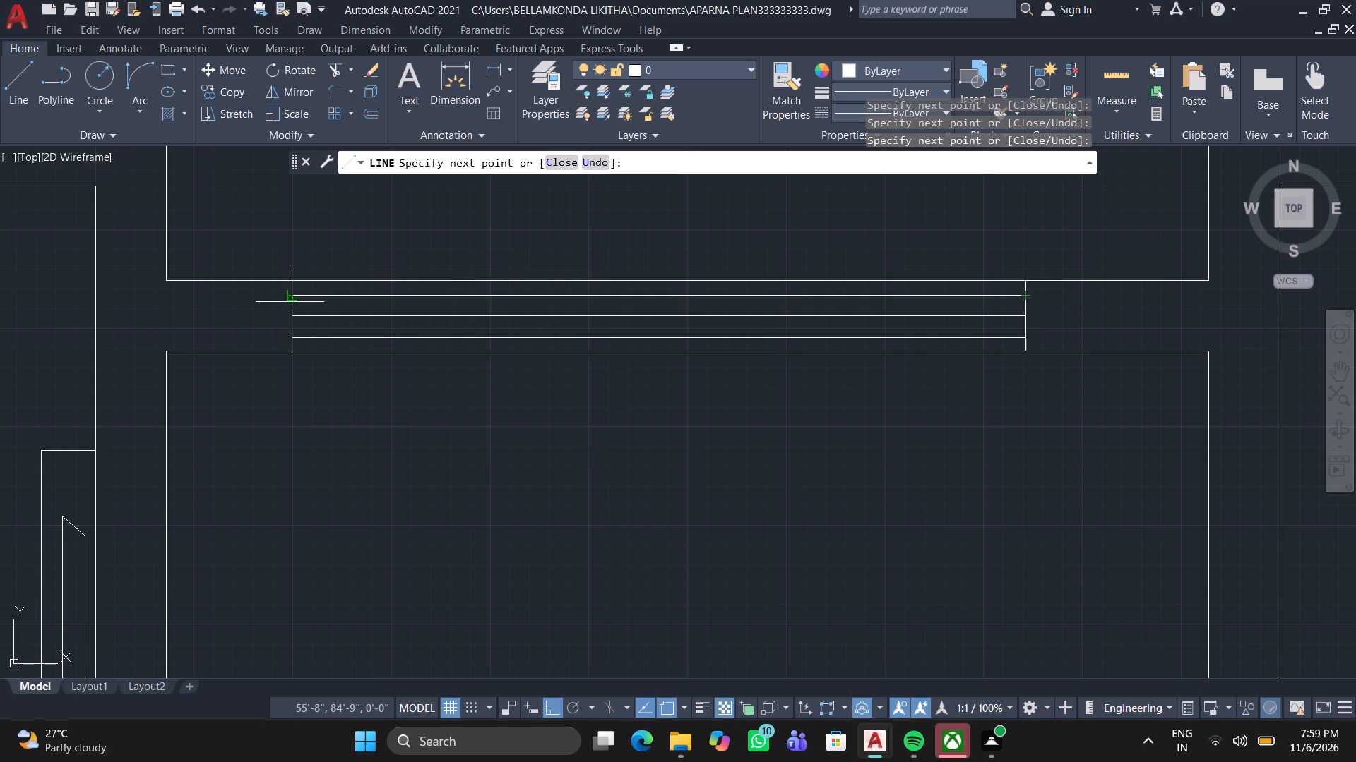
double_click(289, 302)
key(space)
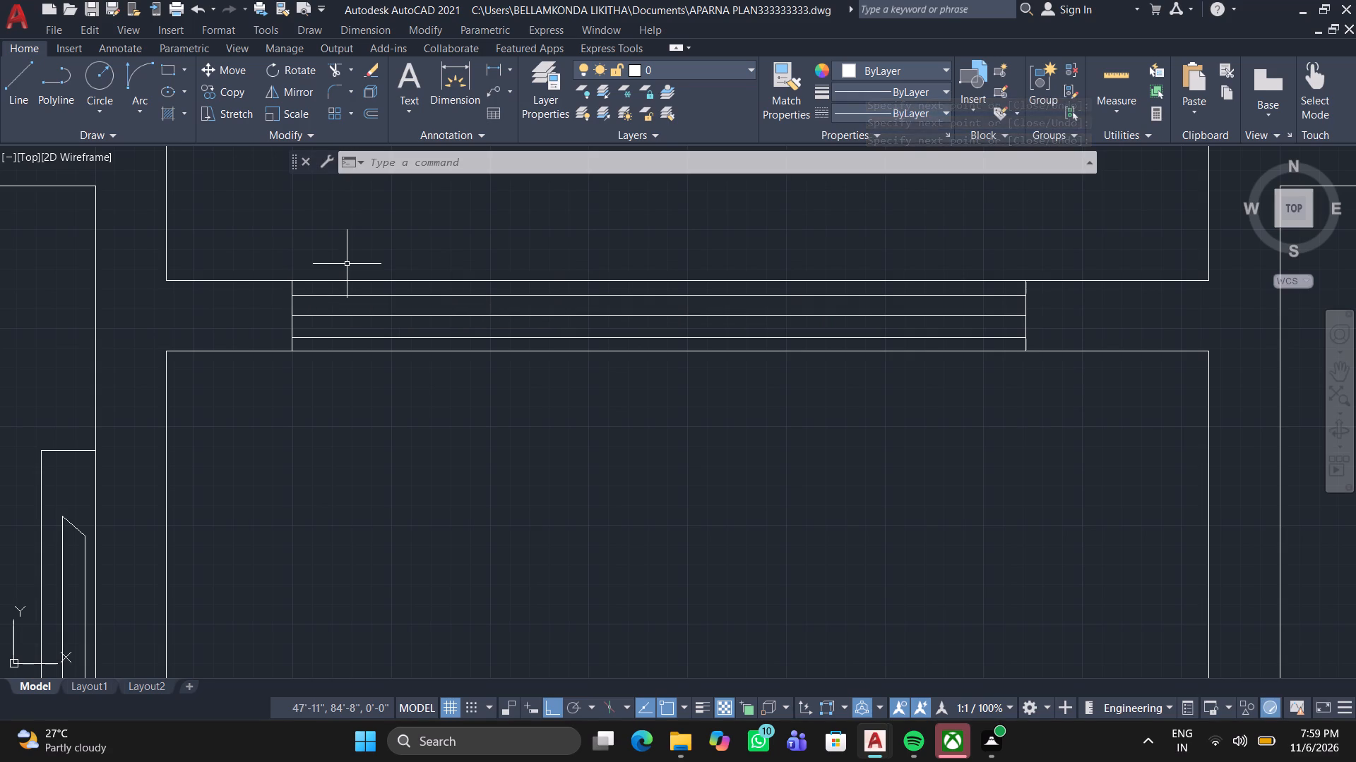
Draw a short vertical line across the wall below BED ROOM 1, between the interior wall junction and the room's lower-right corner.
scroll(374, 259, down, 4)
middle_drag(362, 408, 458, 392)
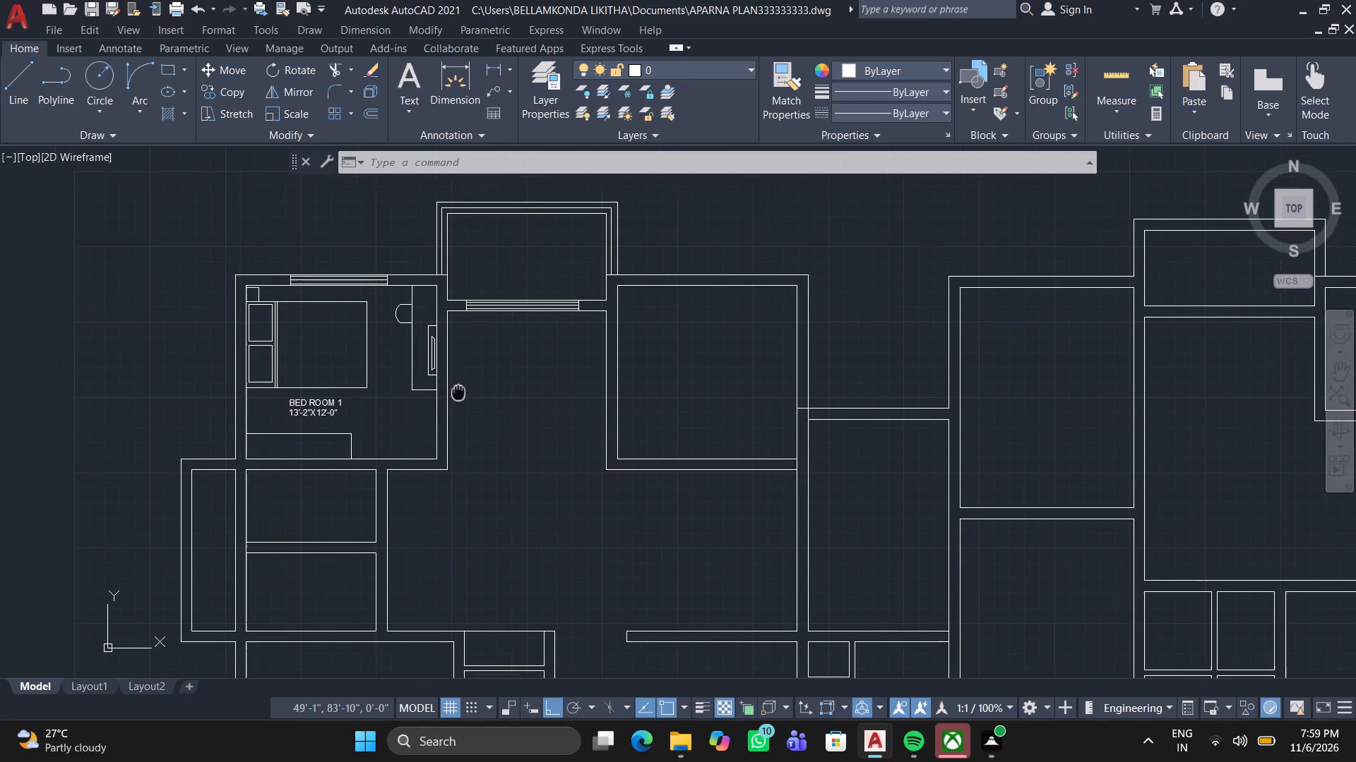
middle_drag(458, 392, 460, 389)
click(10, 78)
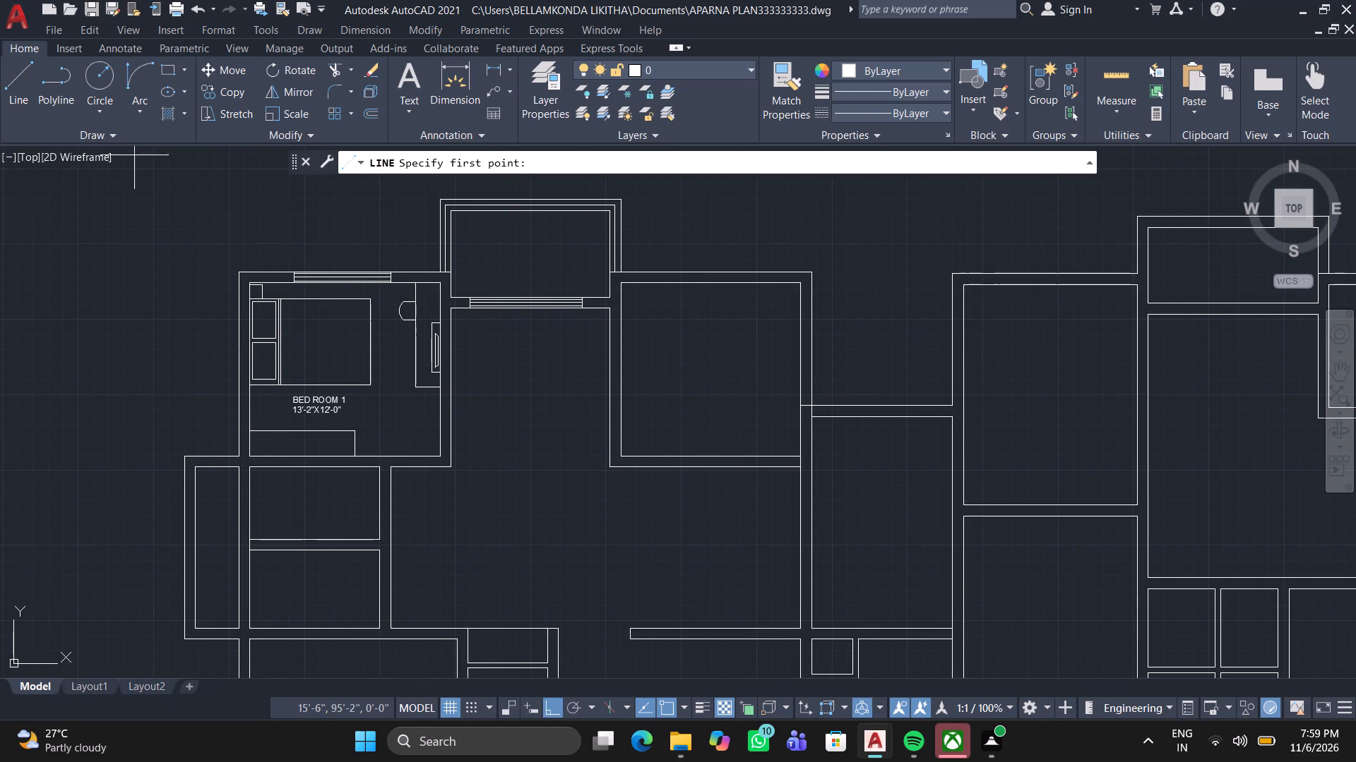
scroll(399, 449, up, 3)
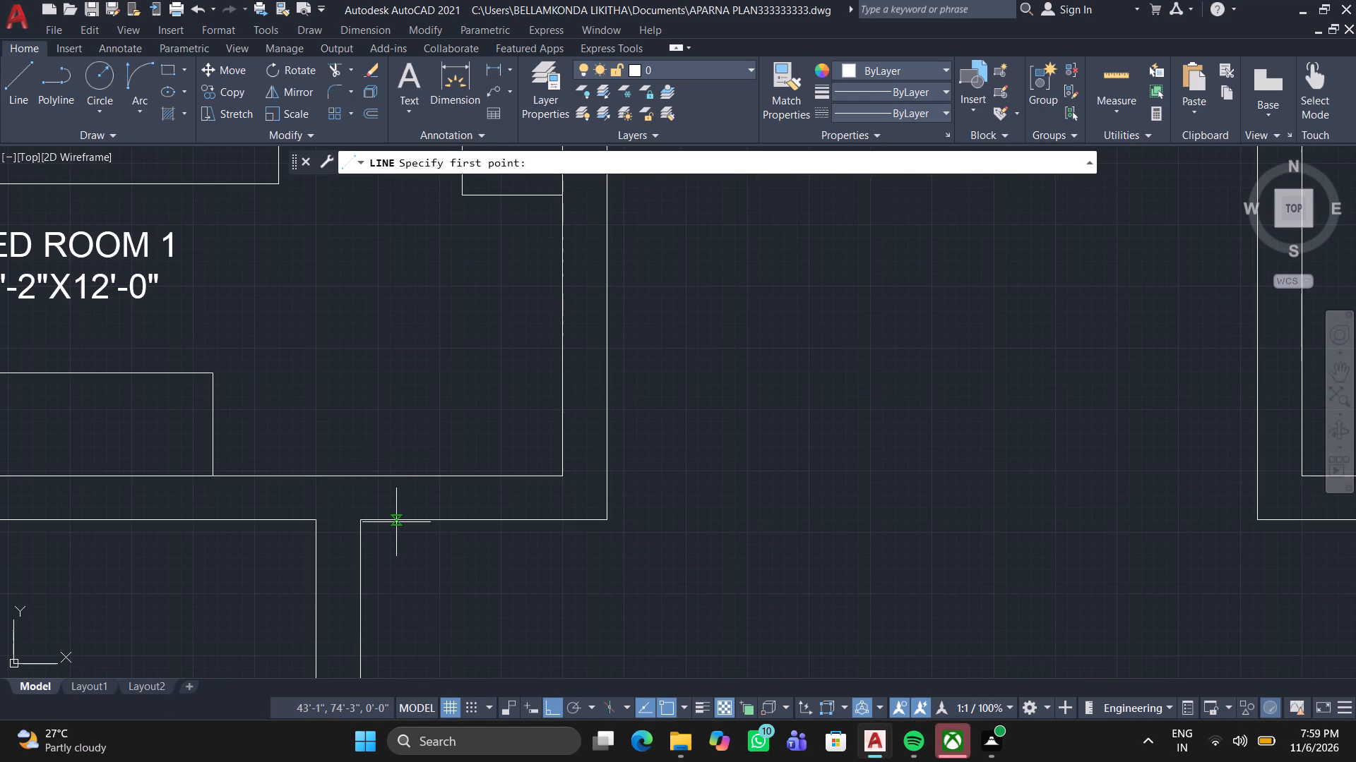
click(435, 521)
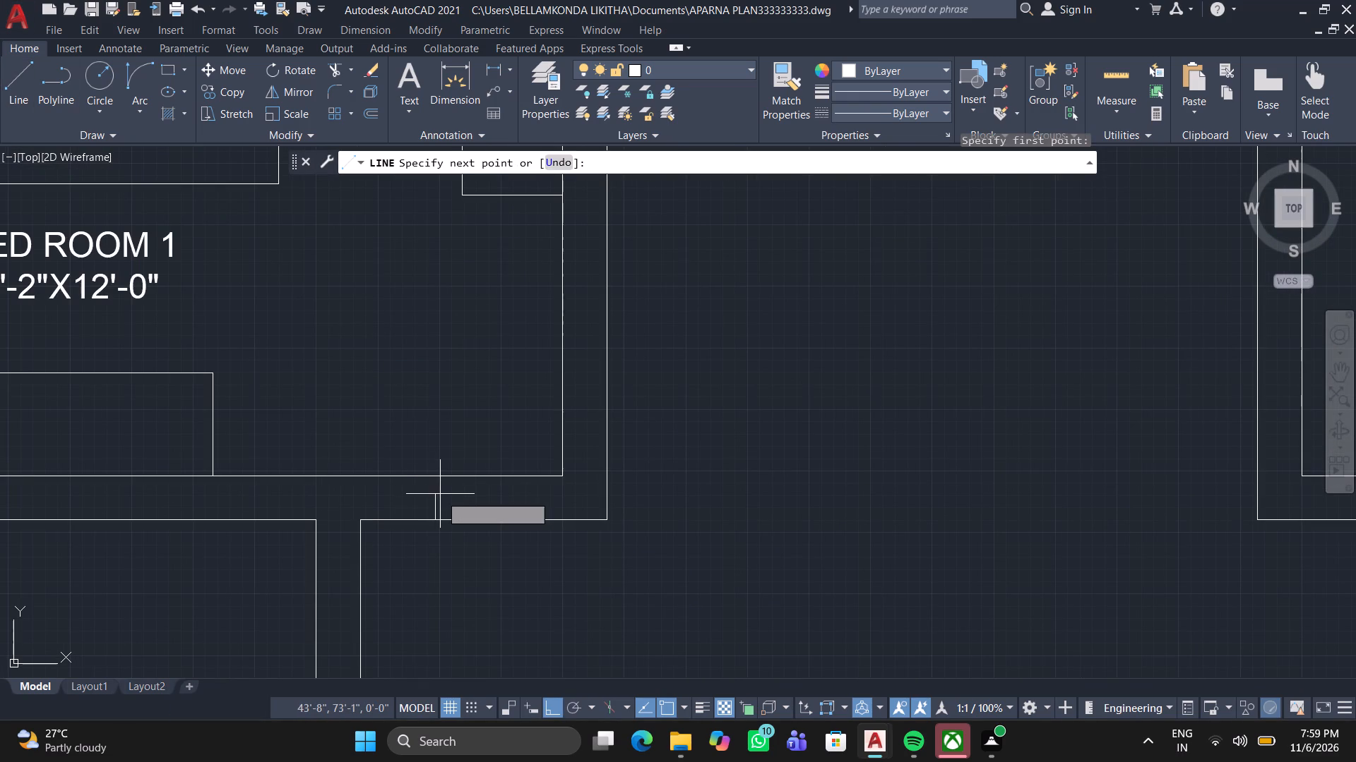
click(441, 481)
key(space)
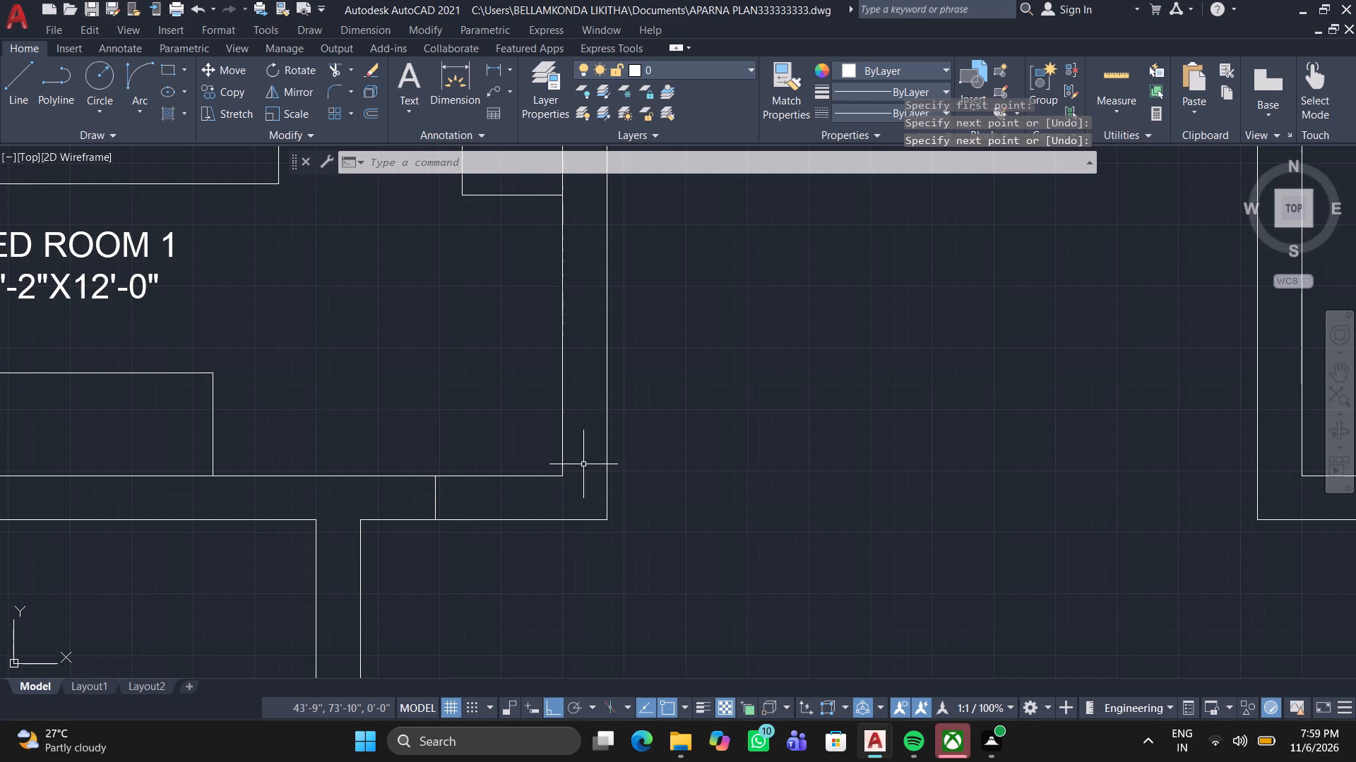
Stretch the right end of BED ROOM 1's lower inner wall line to the outer face of the right-hand wall.
click(545, 475)
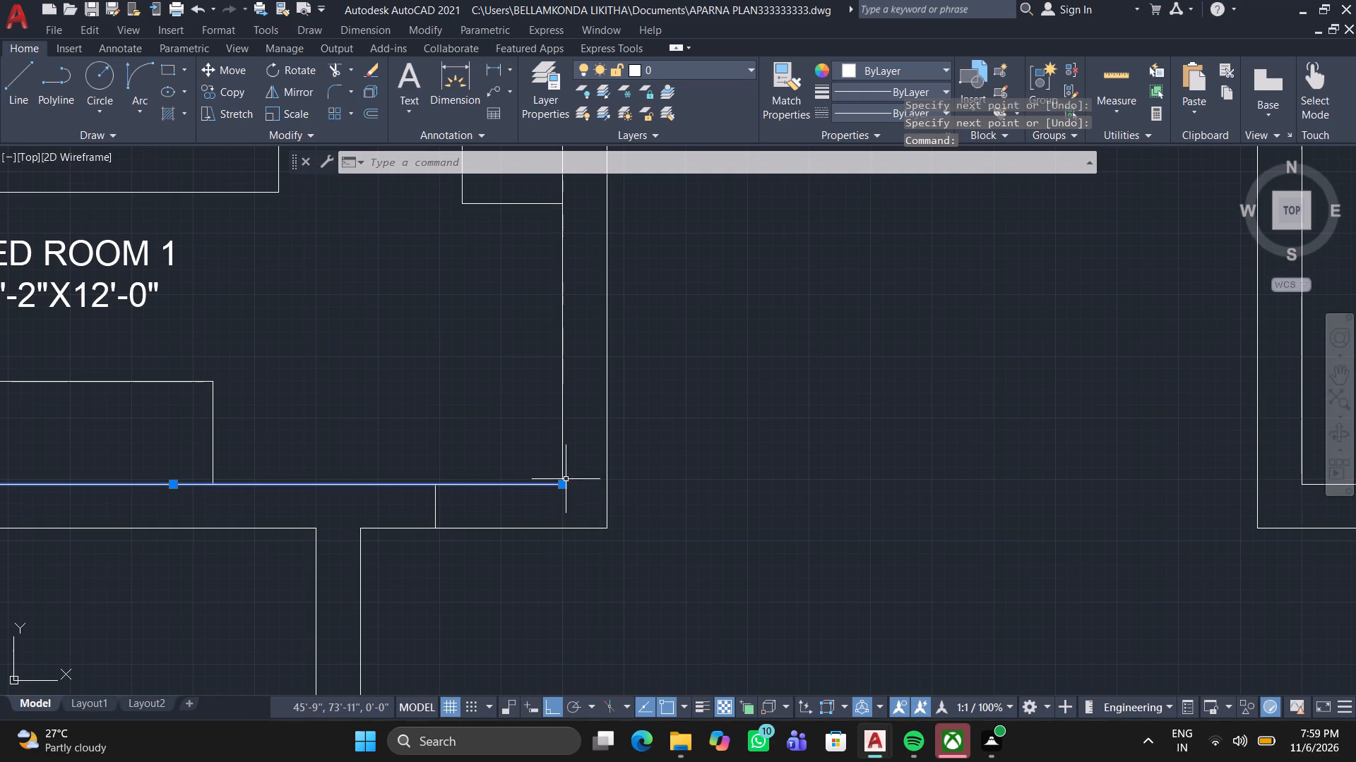
click(564, 483)
click(600, 483)
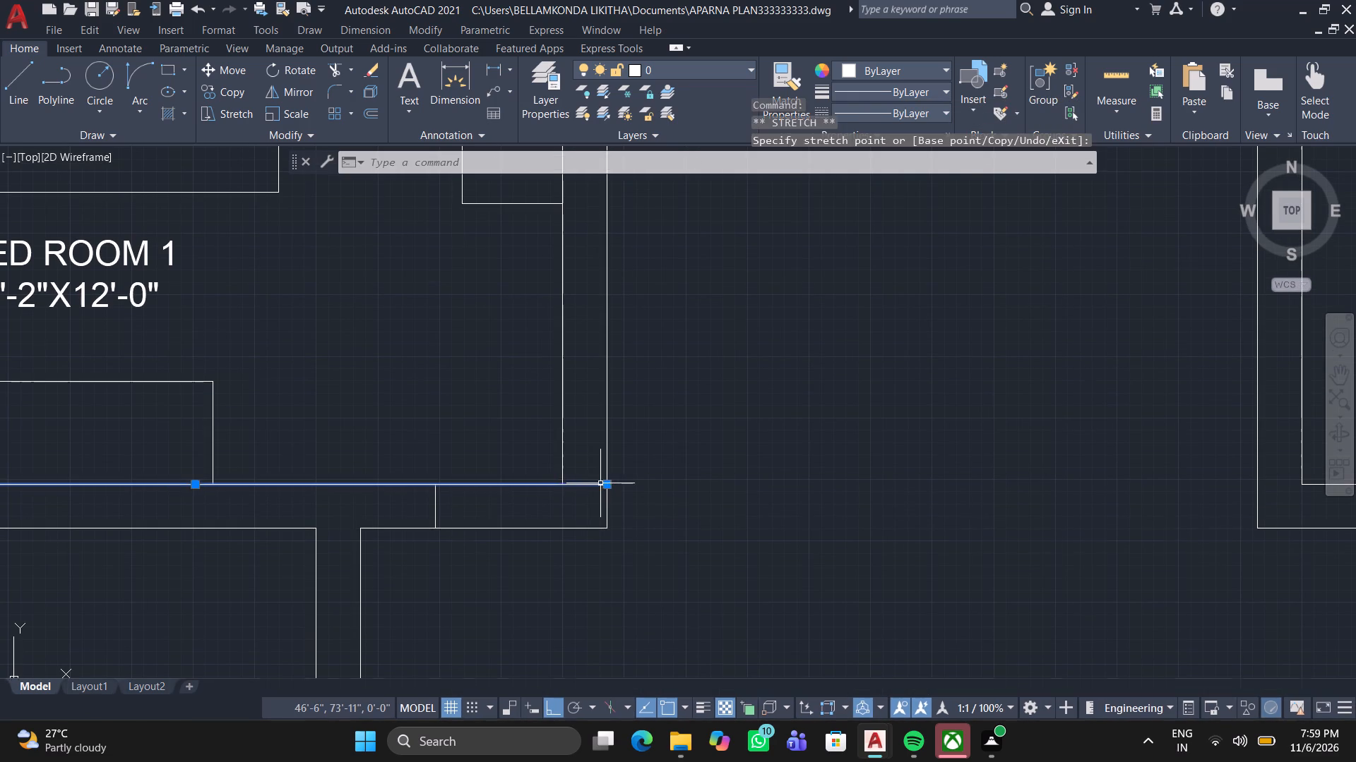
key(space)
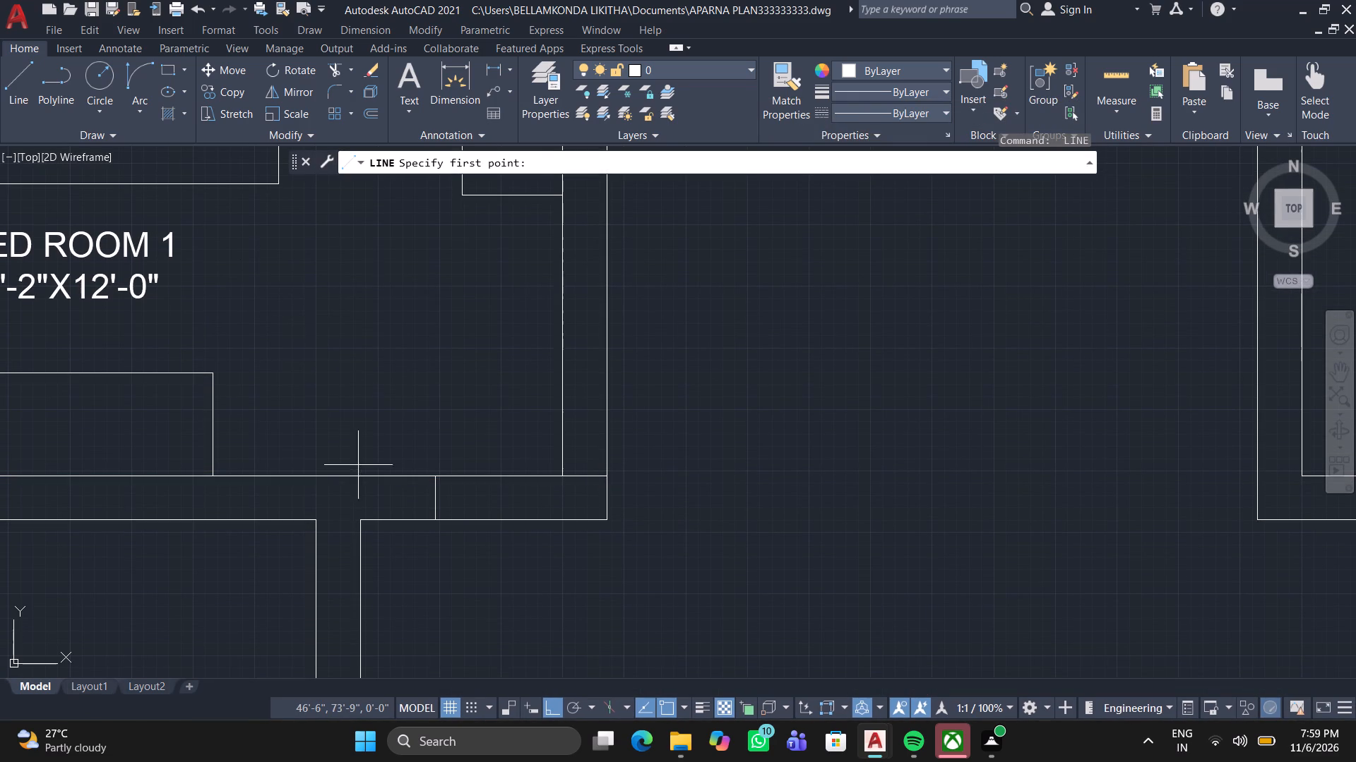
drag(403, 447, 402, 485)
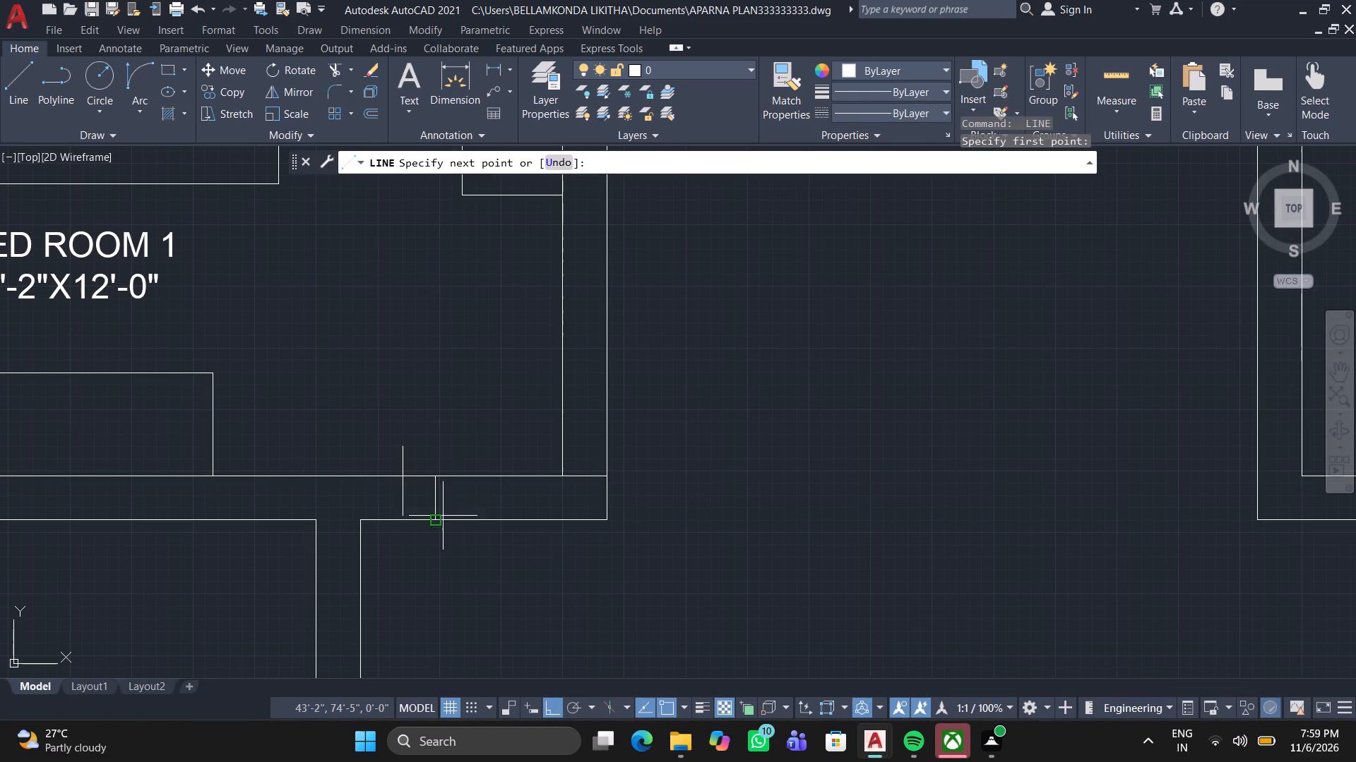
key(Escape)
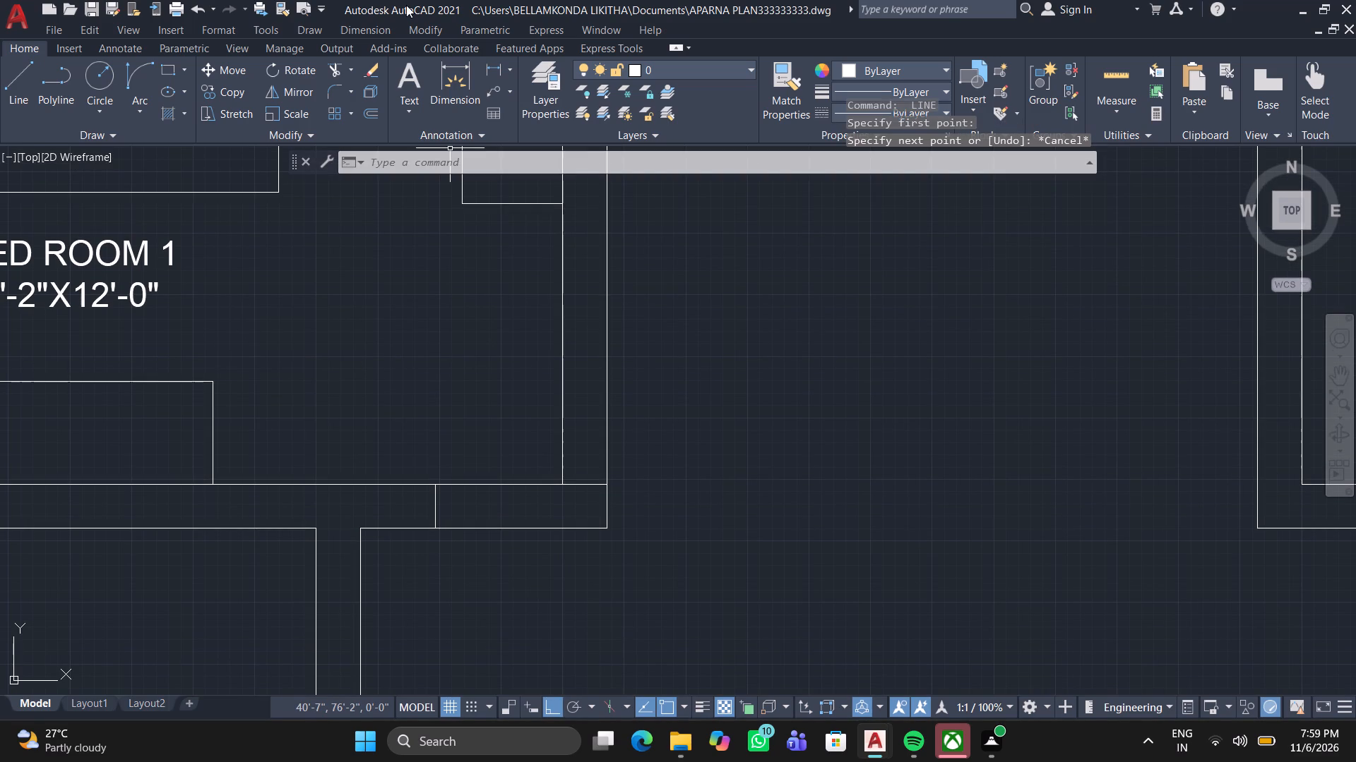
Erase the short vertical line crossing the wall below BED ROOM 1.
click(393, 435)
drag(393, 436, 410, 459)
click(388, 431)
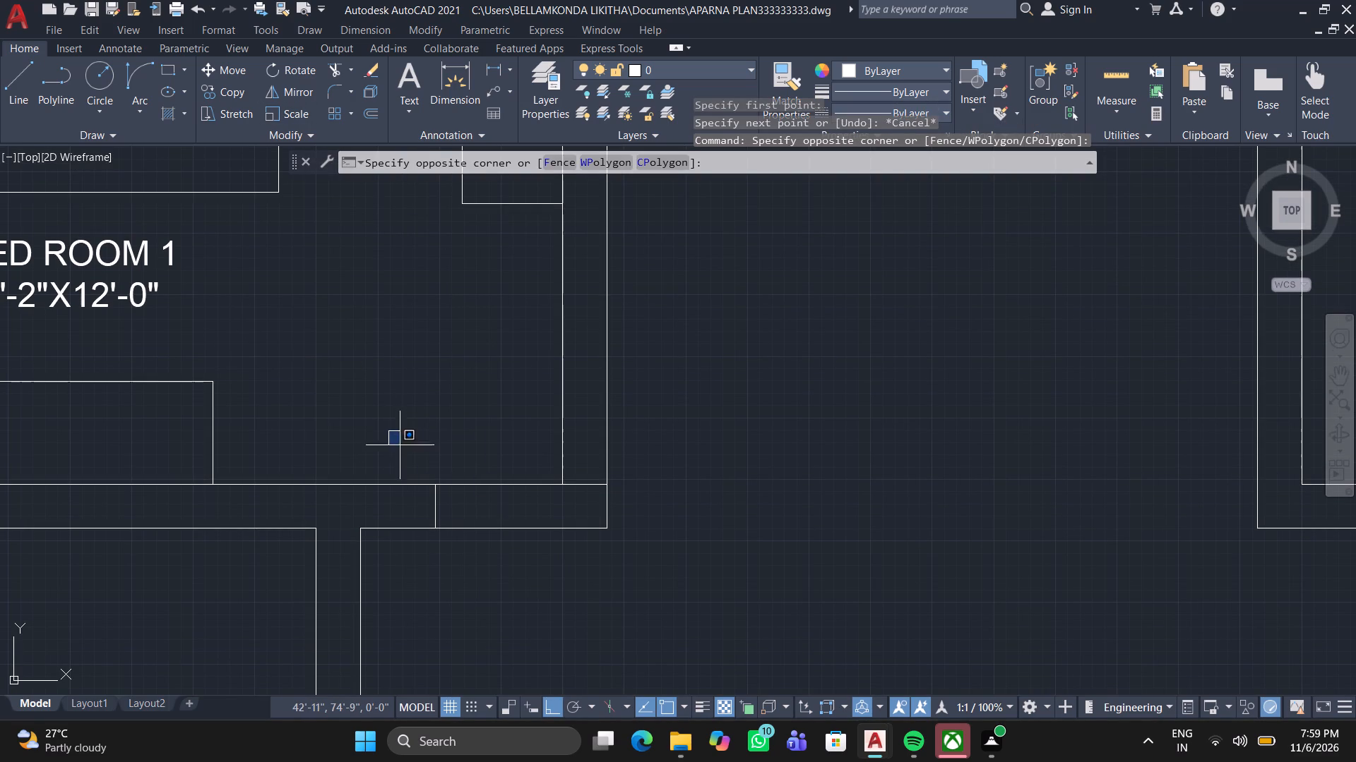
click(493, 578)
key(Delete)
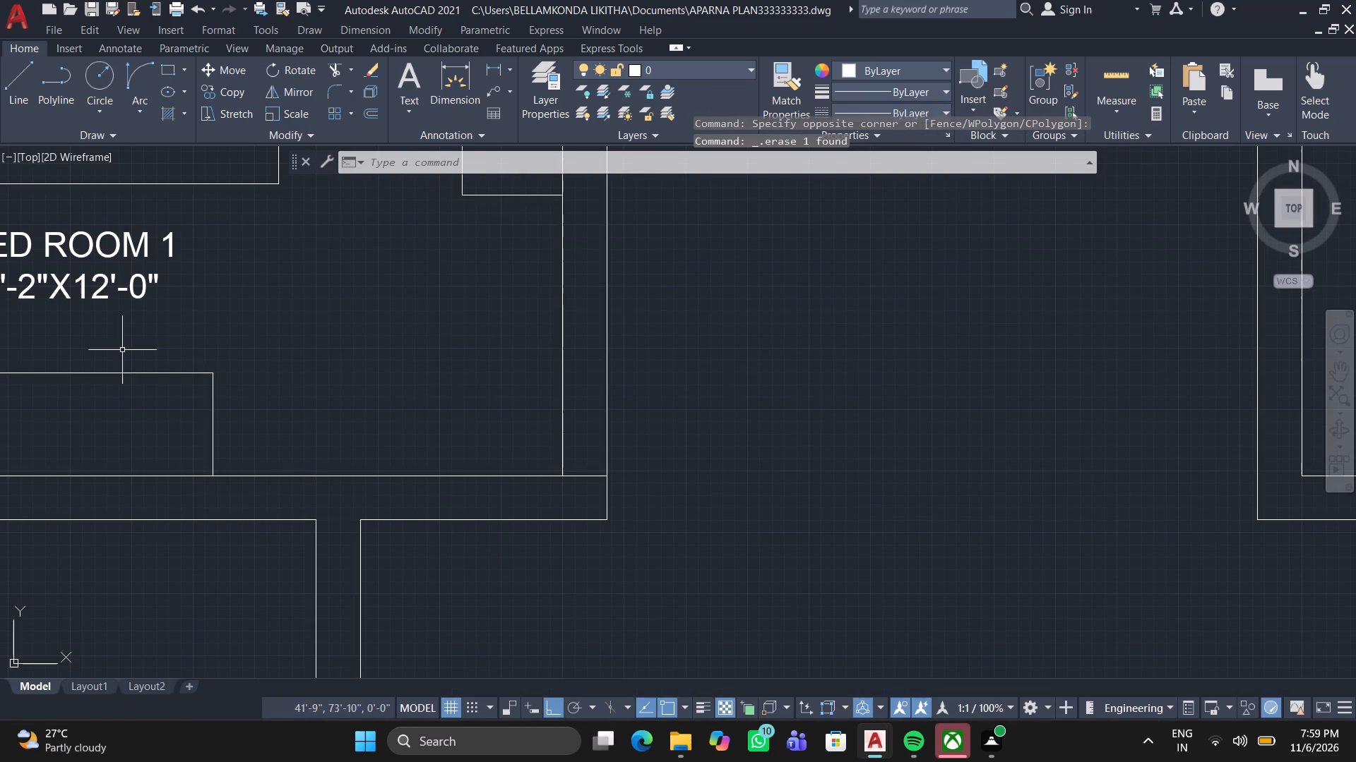
Draw a vertical door-jamb line across the wall below BED ROOM 1, just right of the interior wall junction.
click(1, 87)
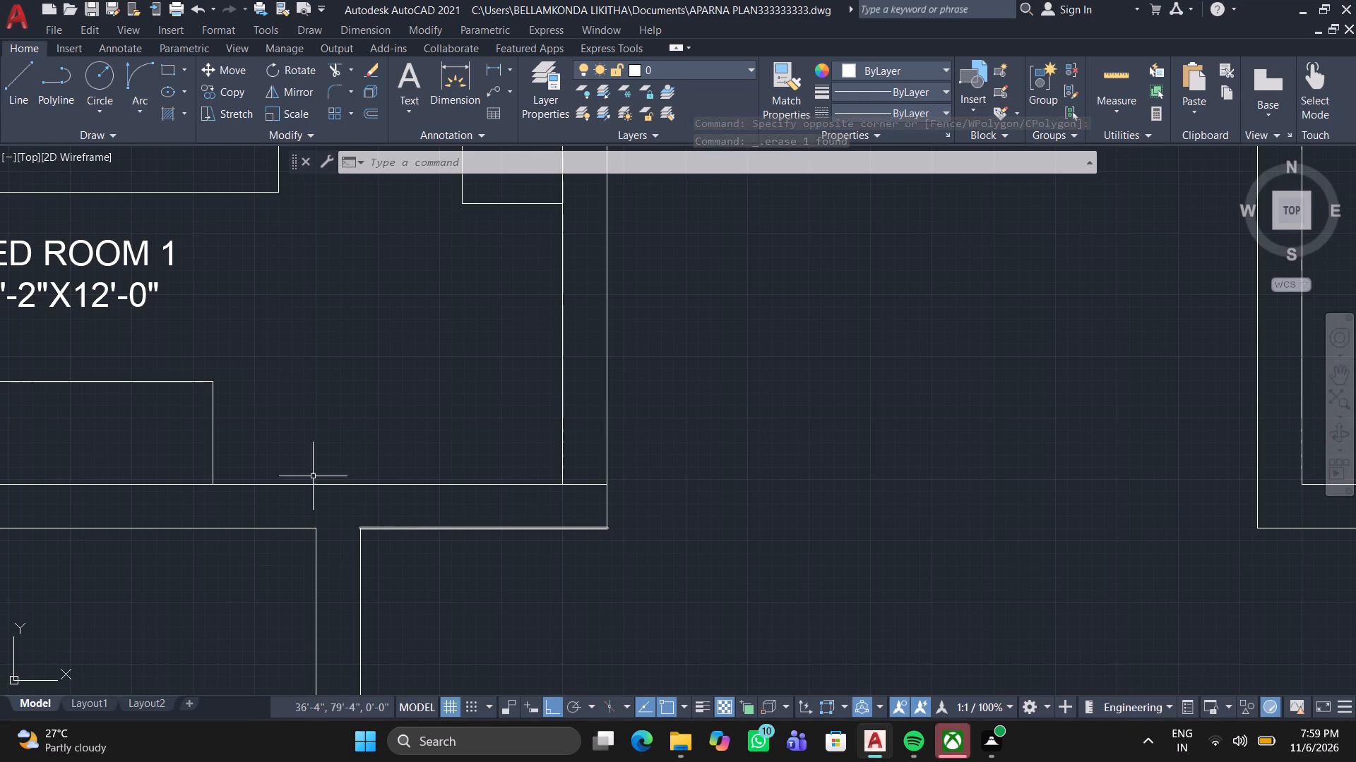
click(16, 71)
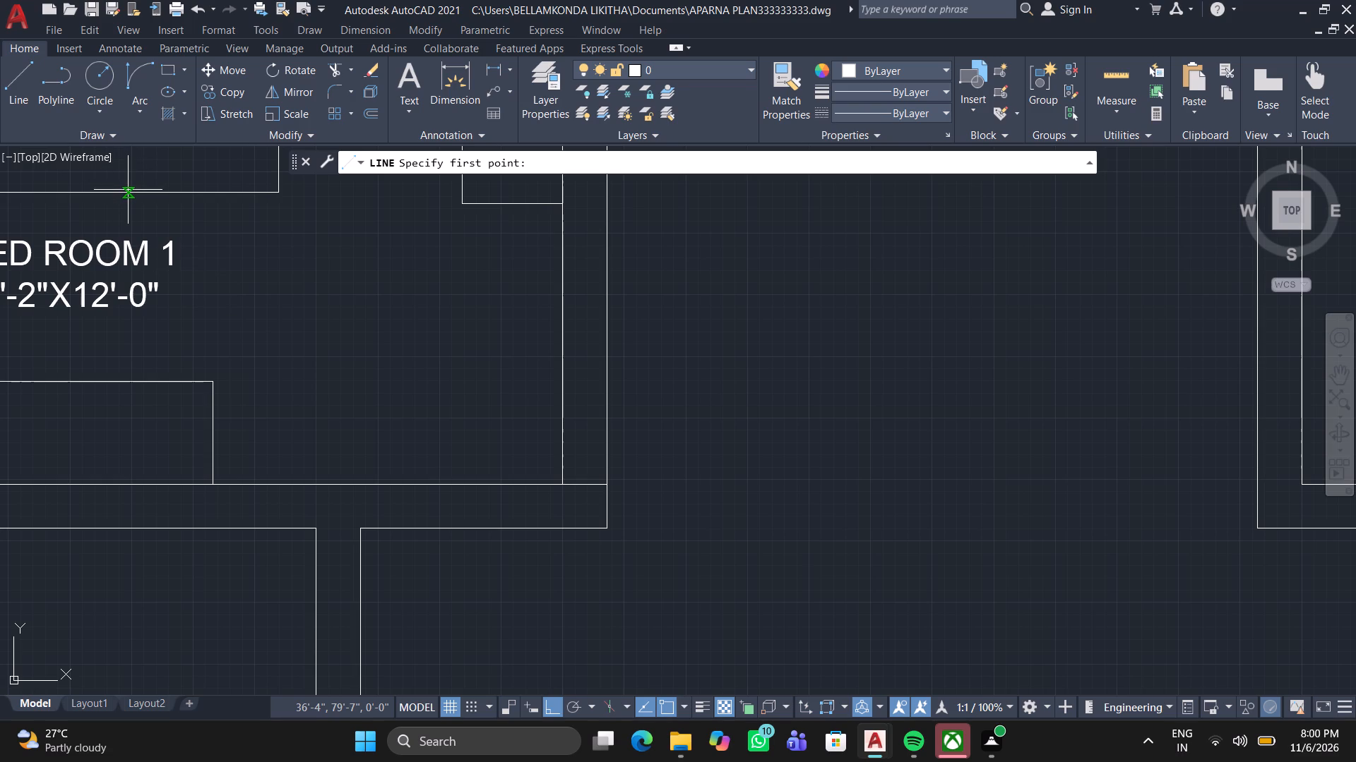
drag(408, 534, 407, 526)
click(412, 480)
key(space)
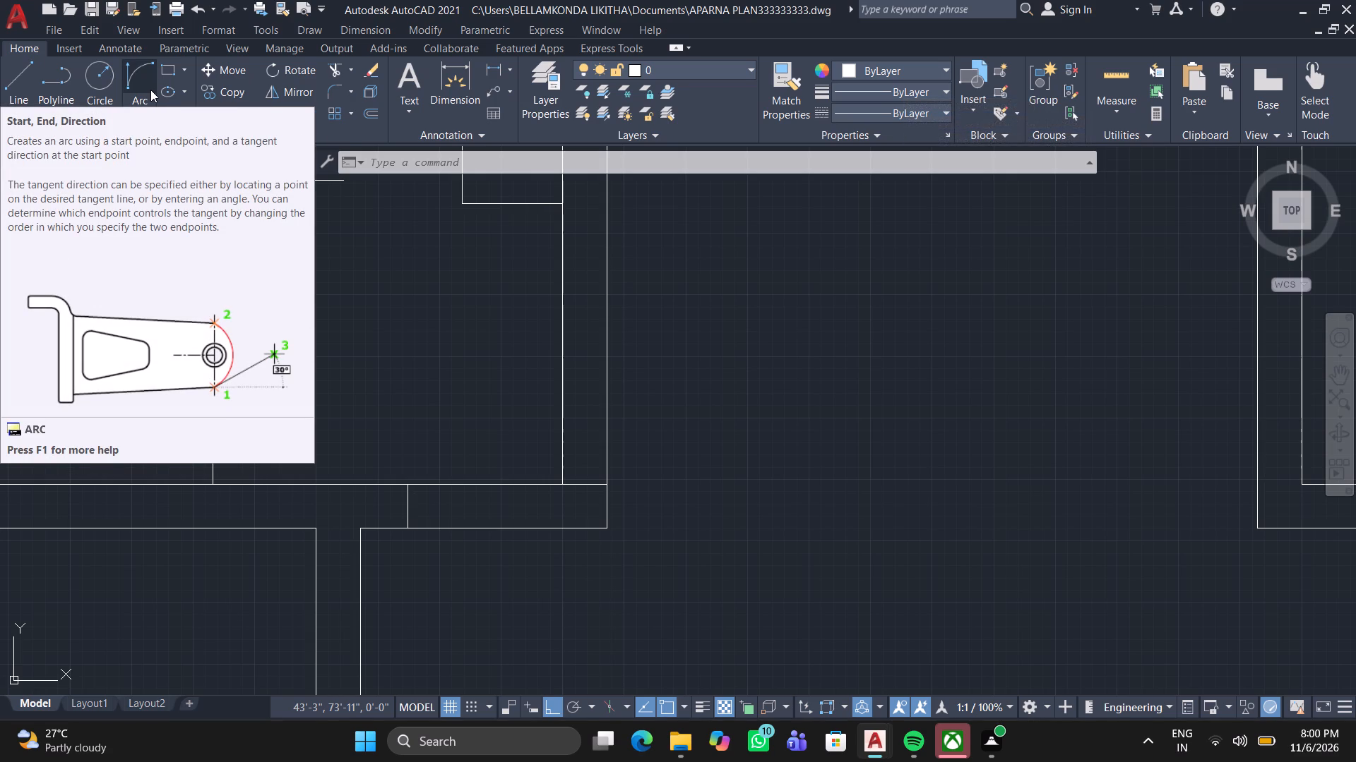
Browse the blocks of House Designer.dwg in DesignCenter for a door symbol, and close DesignCenter.
text(DC)
key(Return)
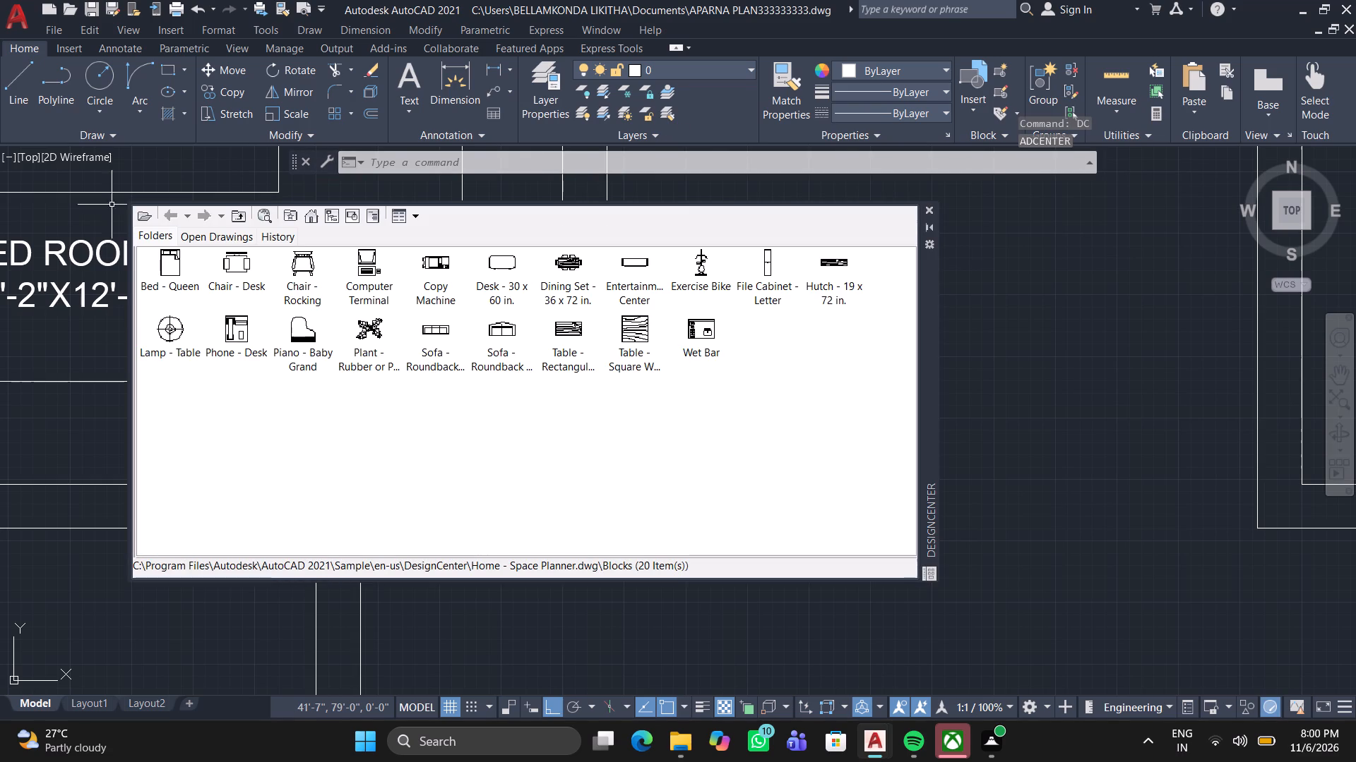
click(235, 218)
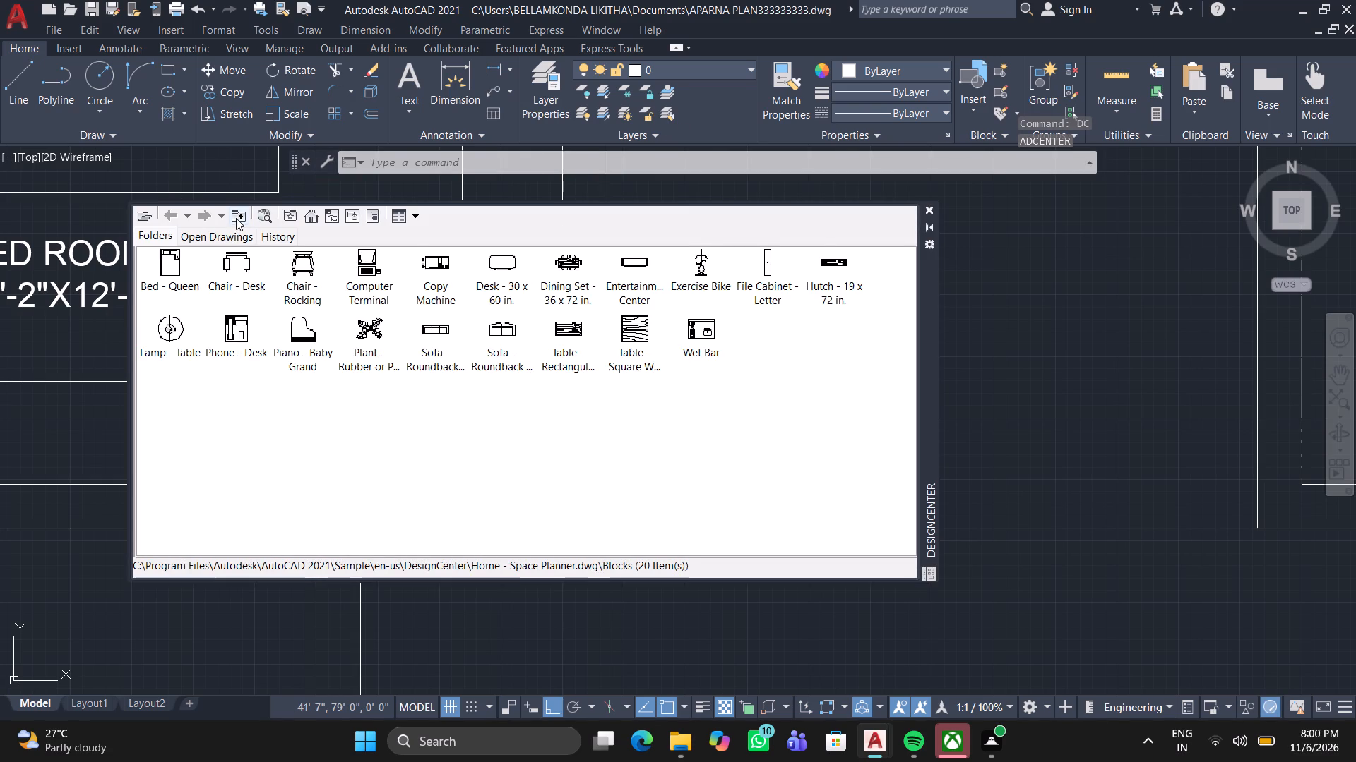
click(236, 218)
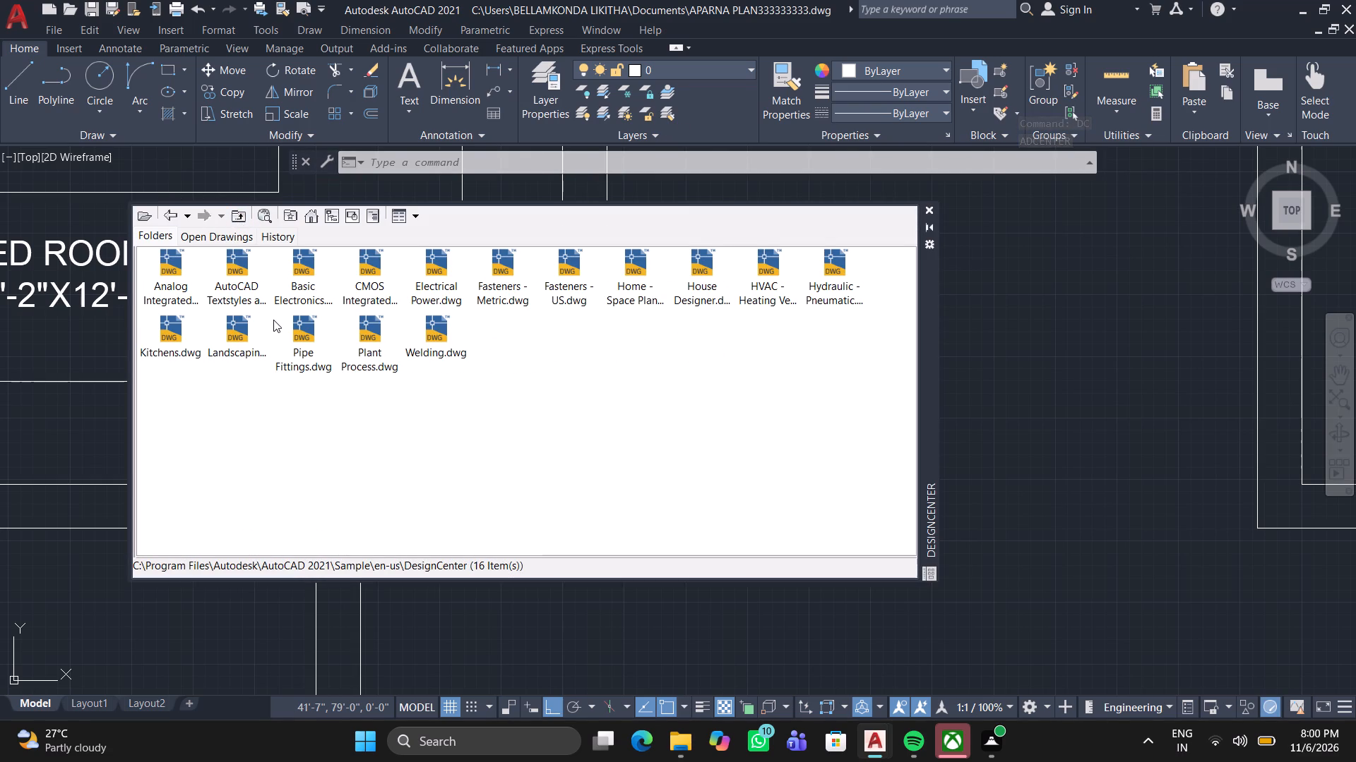
double_click(696, 266)
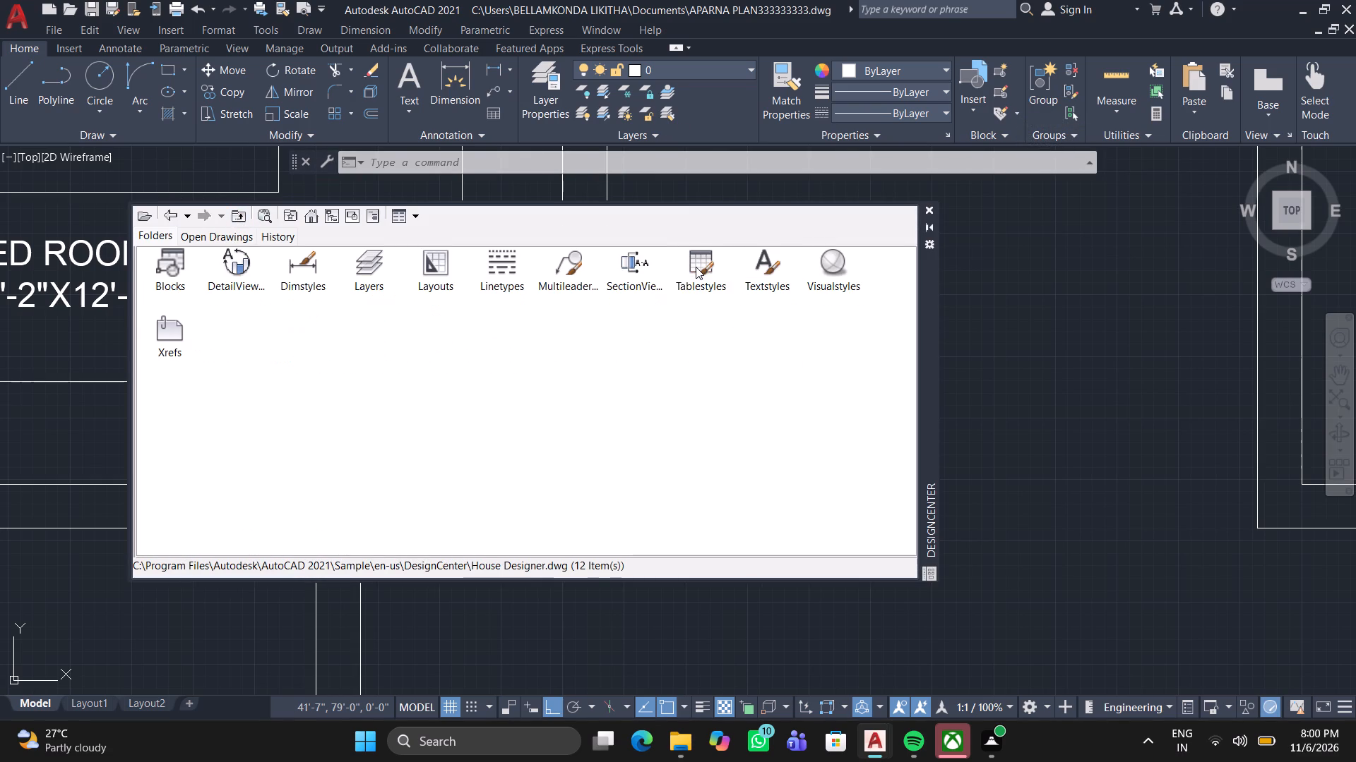
click(164, 265)
click(164, 262)
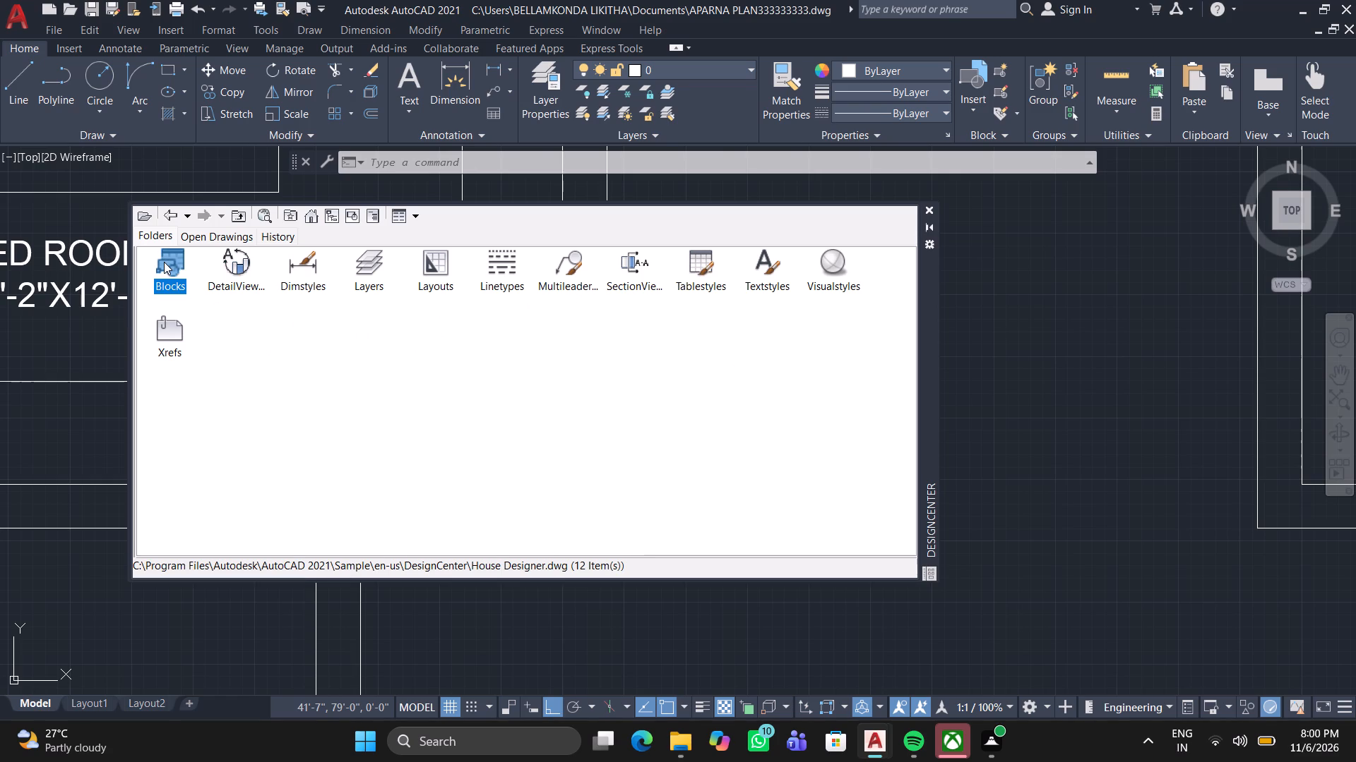
double_click(164, 262)
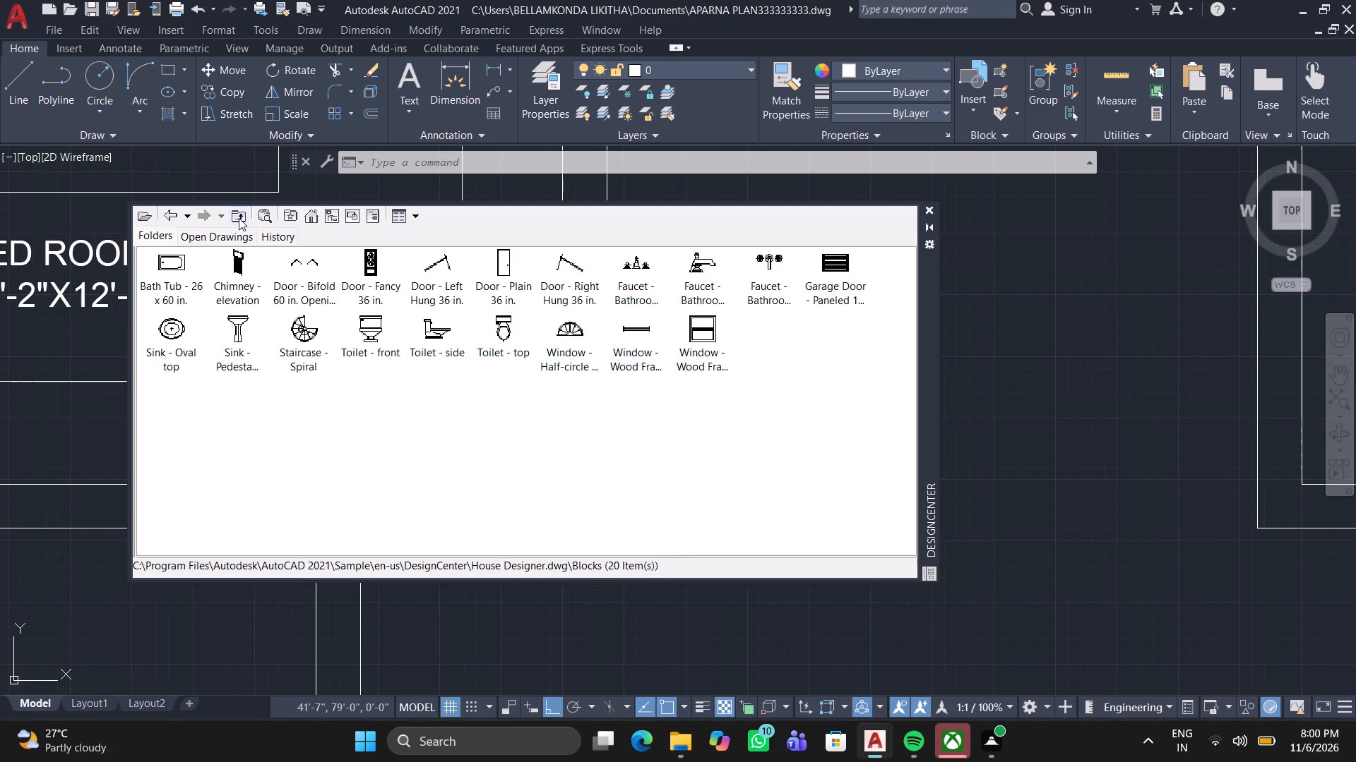
key(Escape)
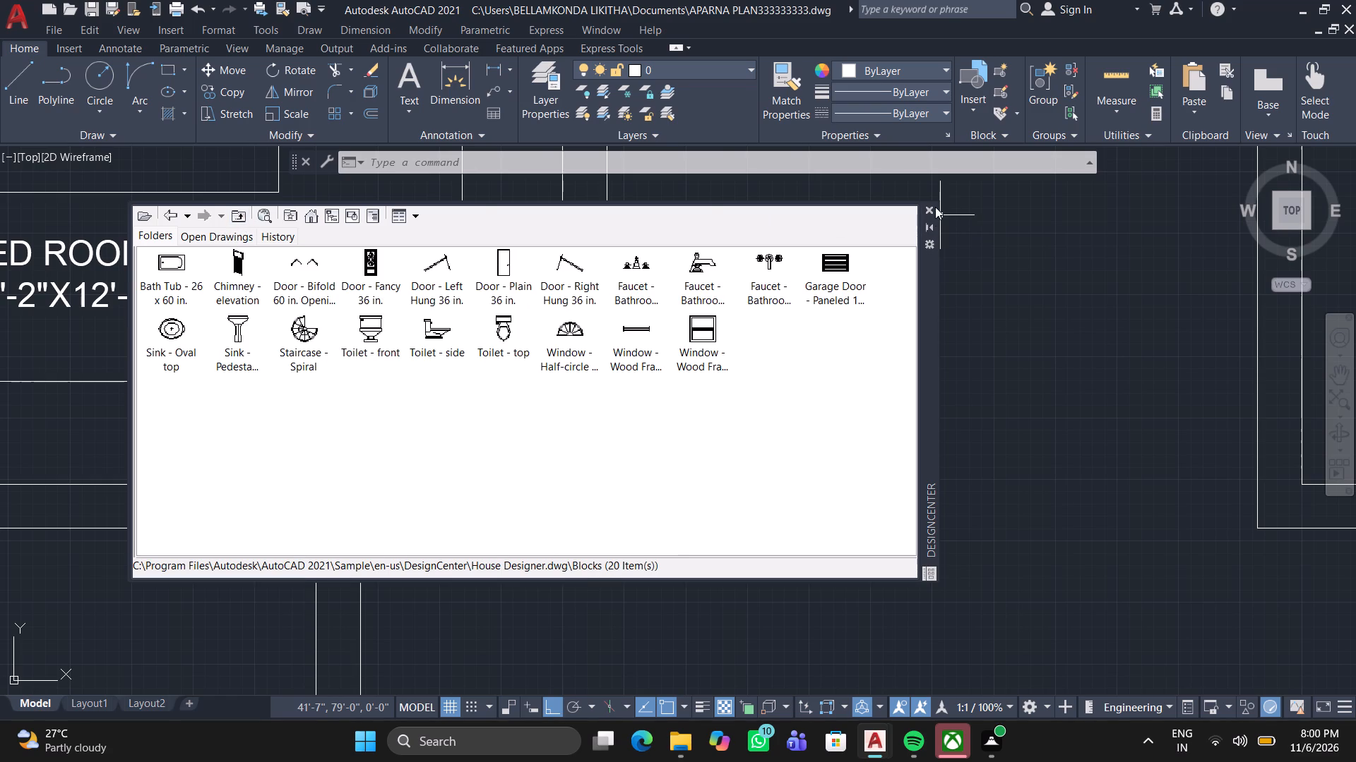
click(925, 208)
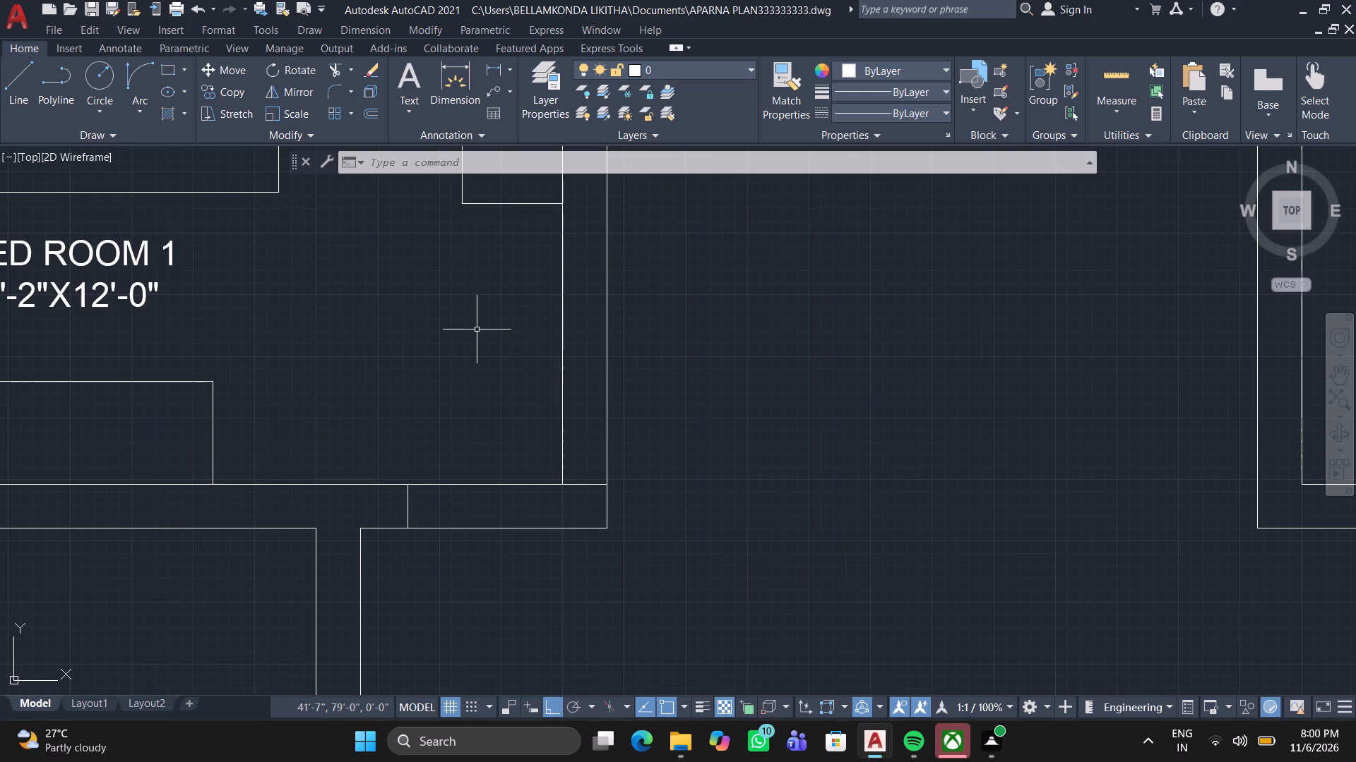
Insert the Door - Imperial block from the architectural tool palette above the jamb line in BED ROOM 1, and close the palette.
key(t)
key(p)
key(Return)
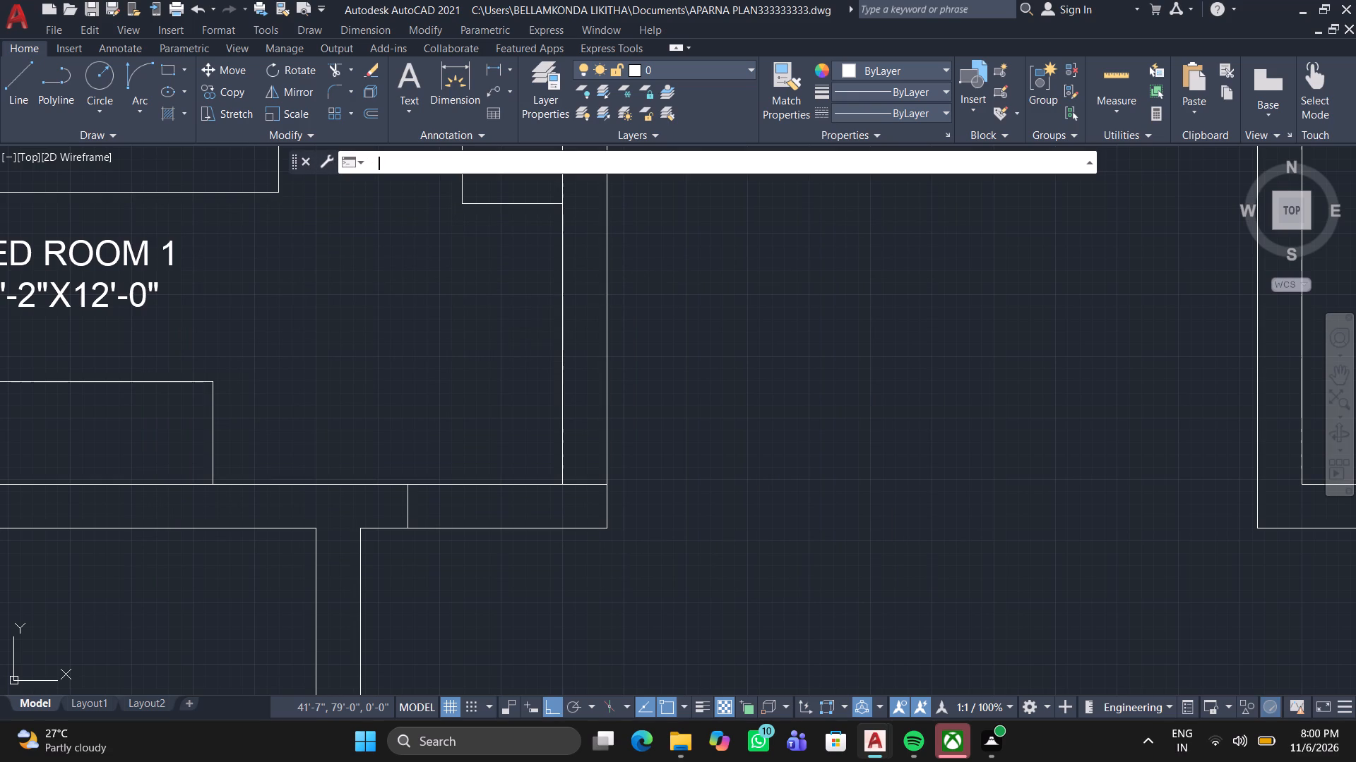
drag(871, 248, 465, 384)
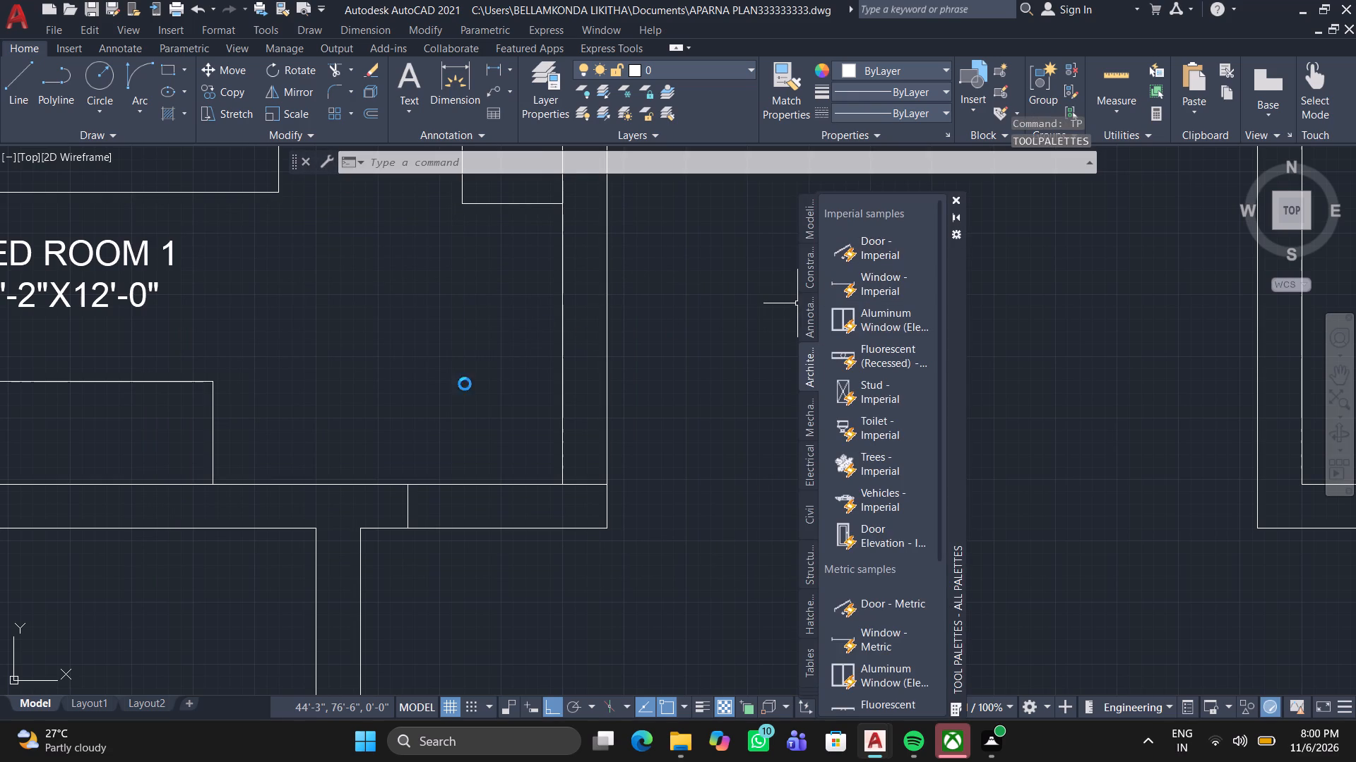
drag(465, 384, 408, 406)
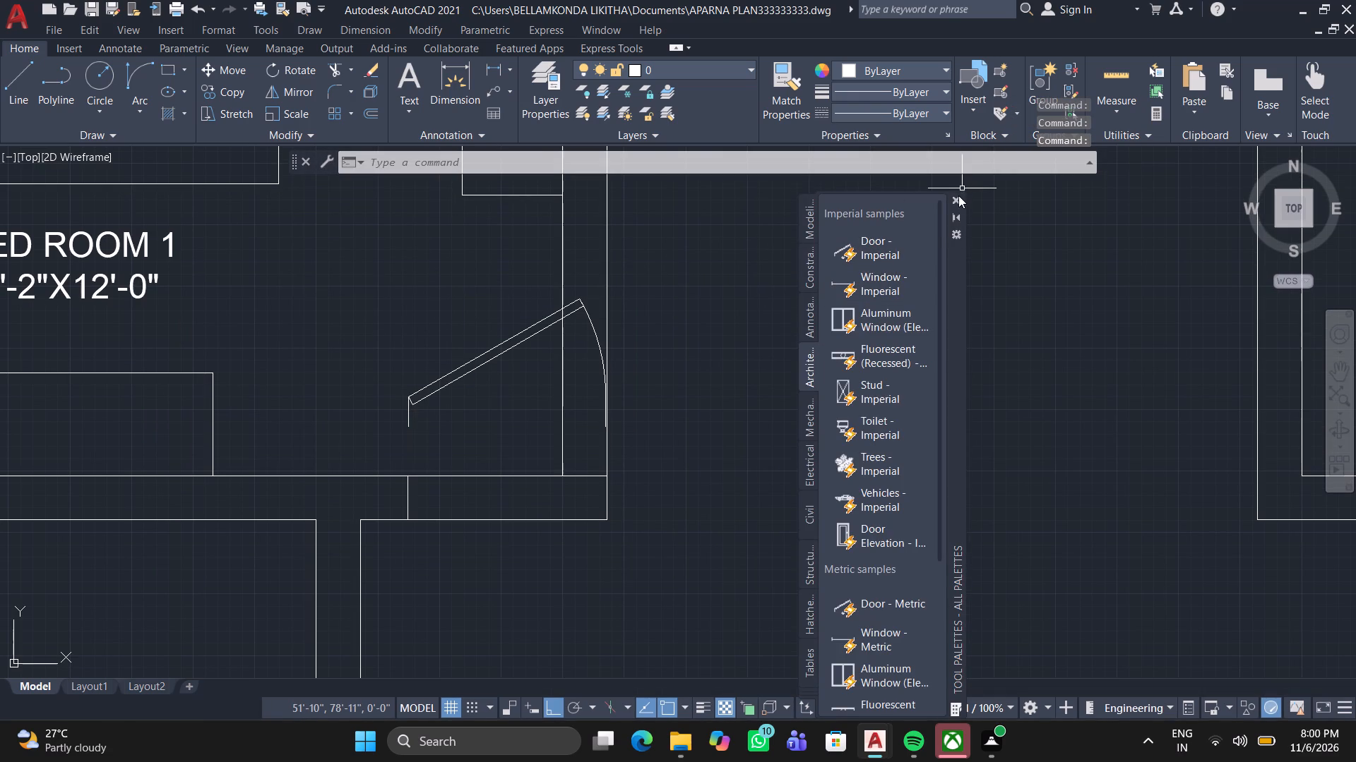
click(958, 196)
Set the inserted door's opening angle to Open 90º.
click(434, 381)
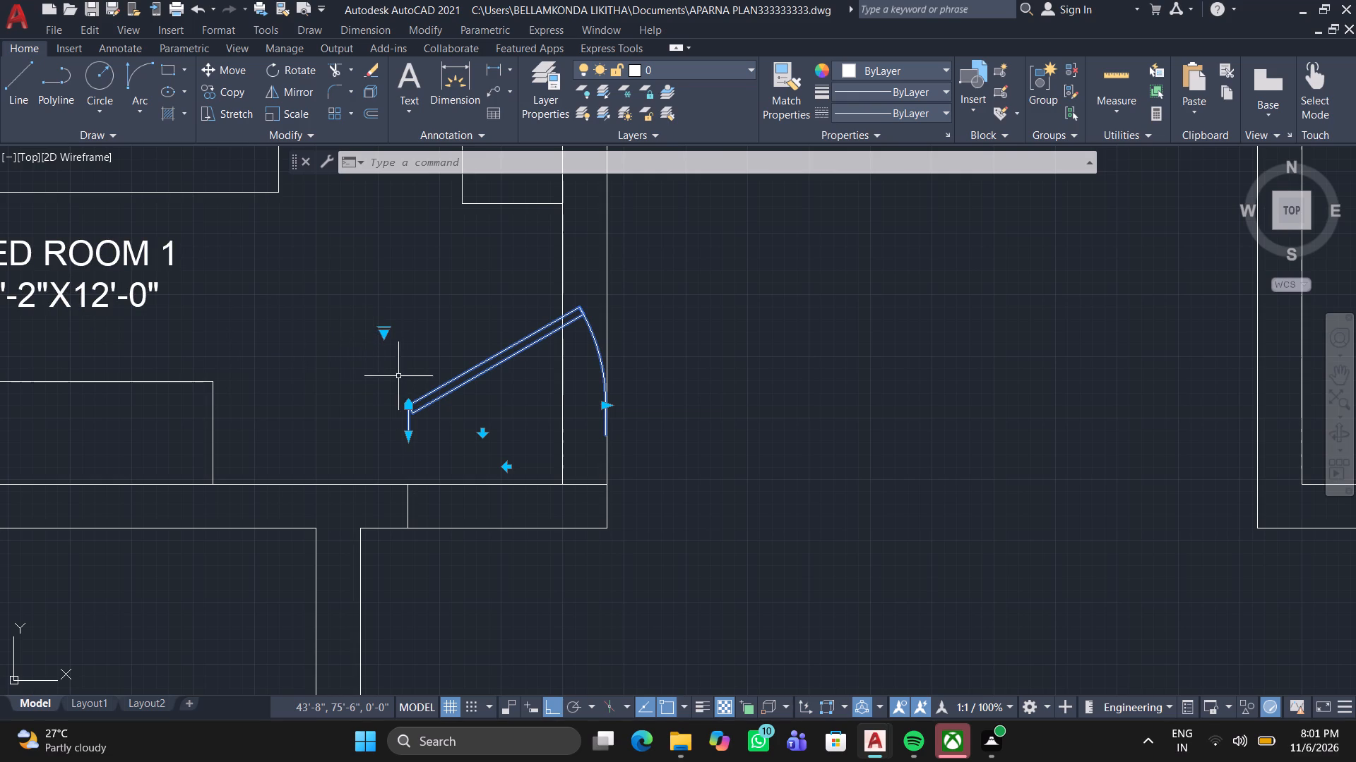
double_click(381, 329)
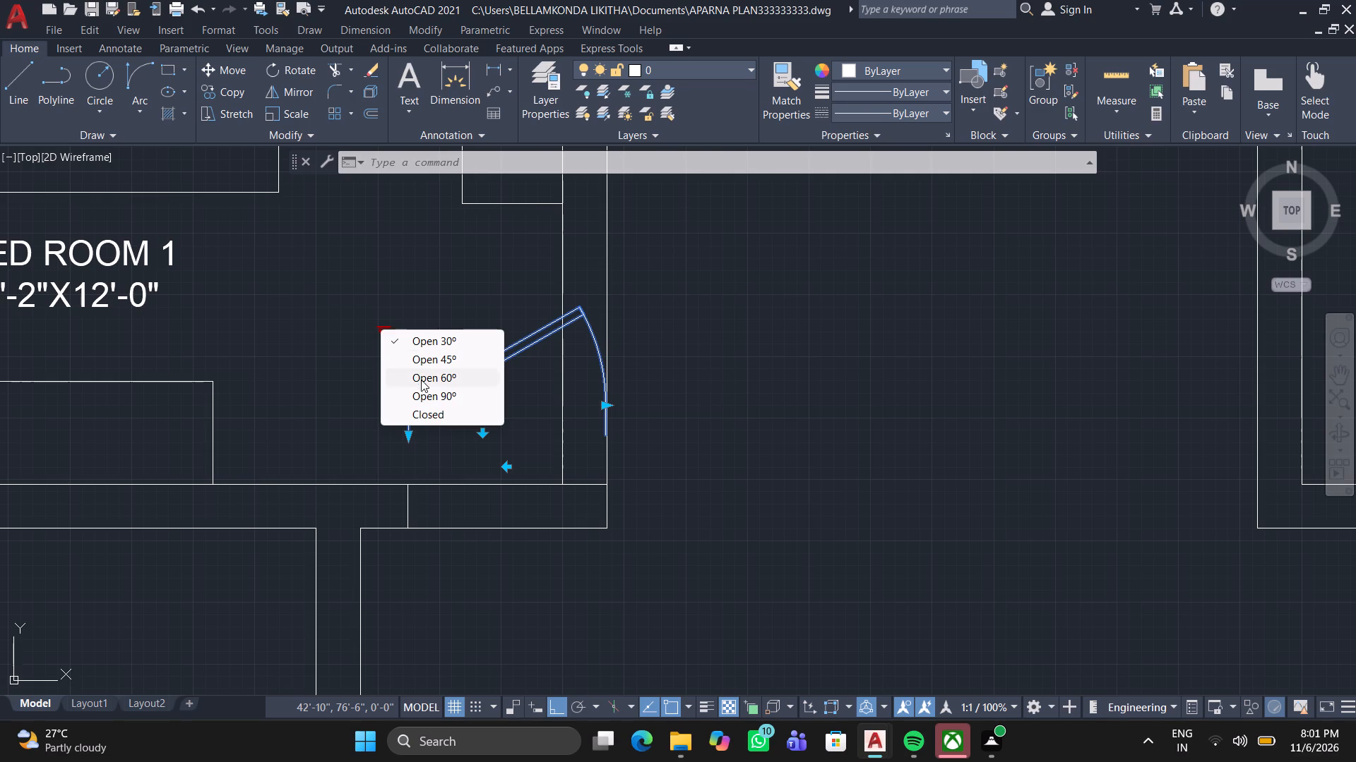
click(420, 391)
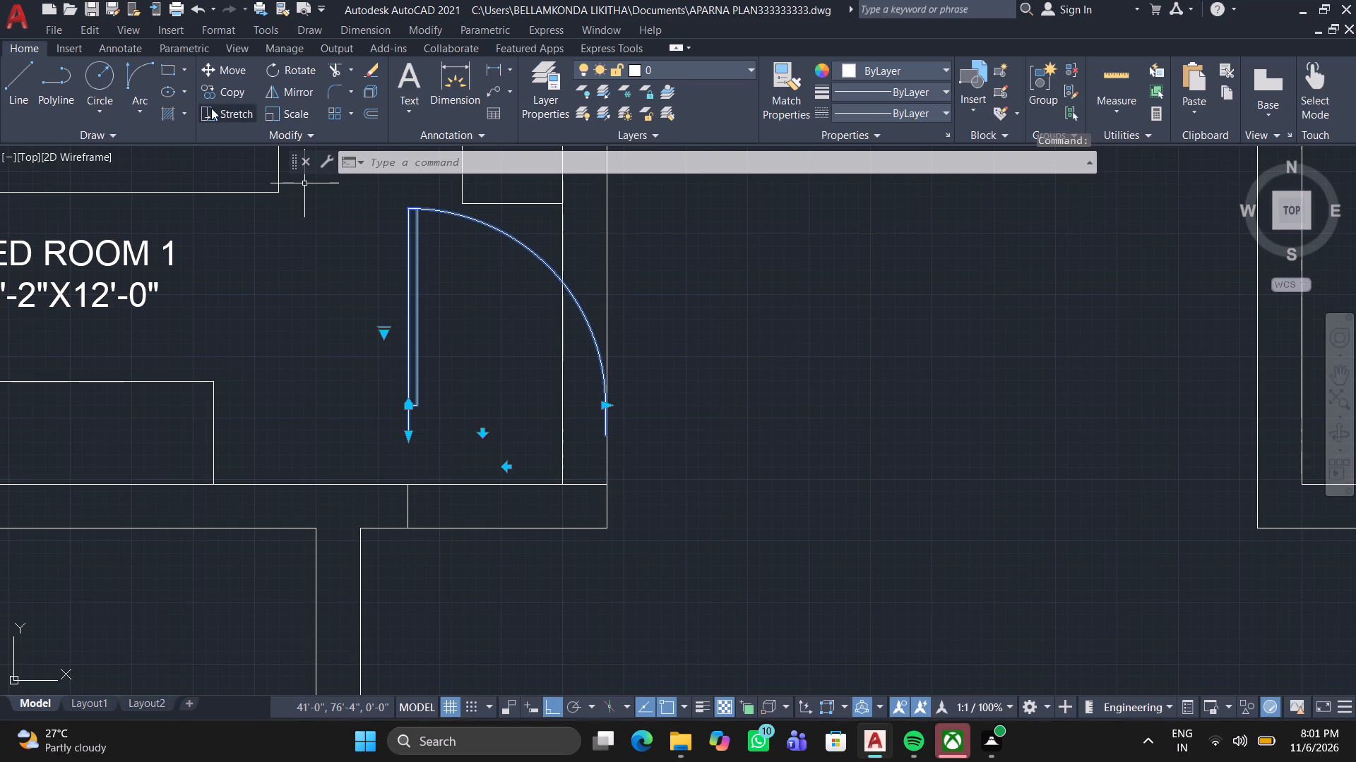
Move the door from its lower-left jamb end to the lower end of the jamb line in BED ROOM 1's bottom wall.
click(231, 73)
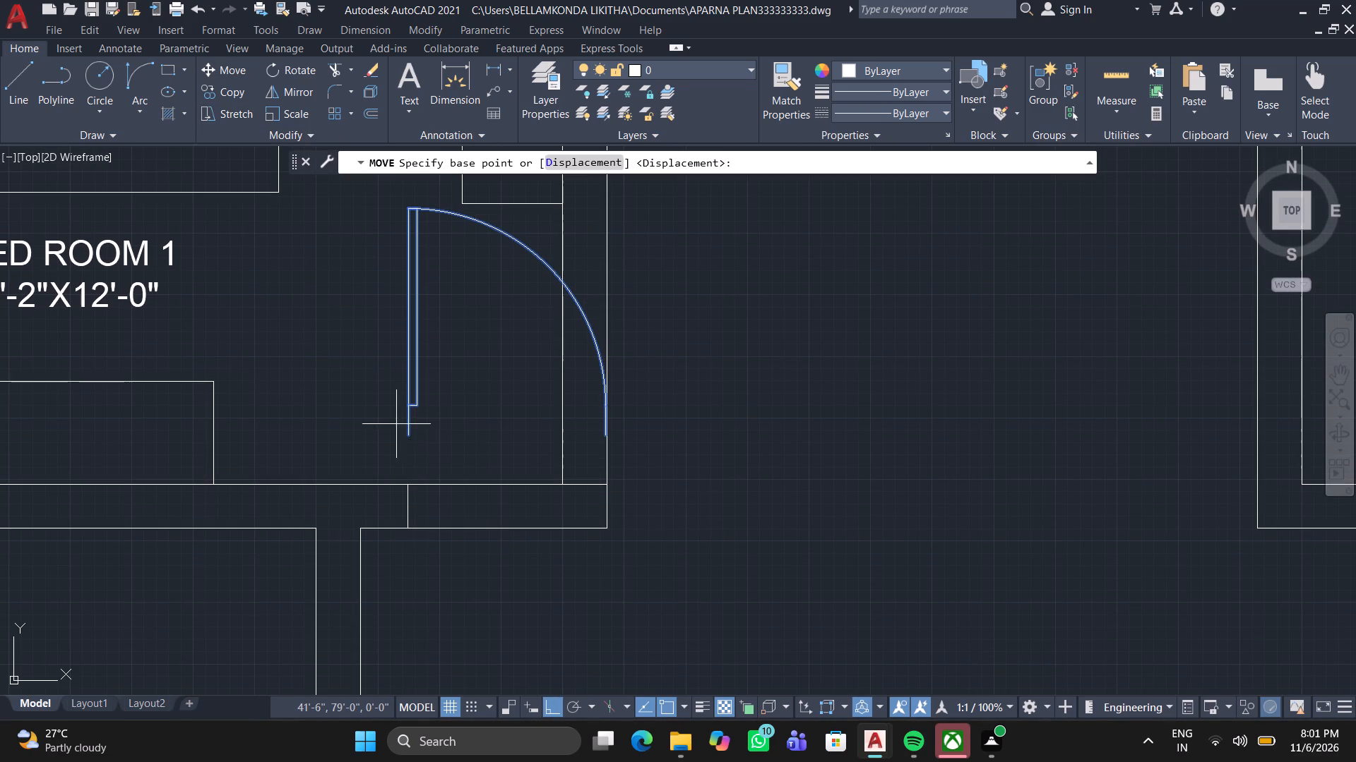
click(405, 435)
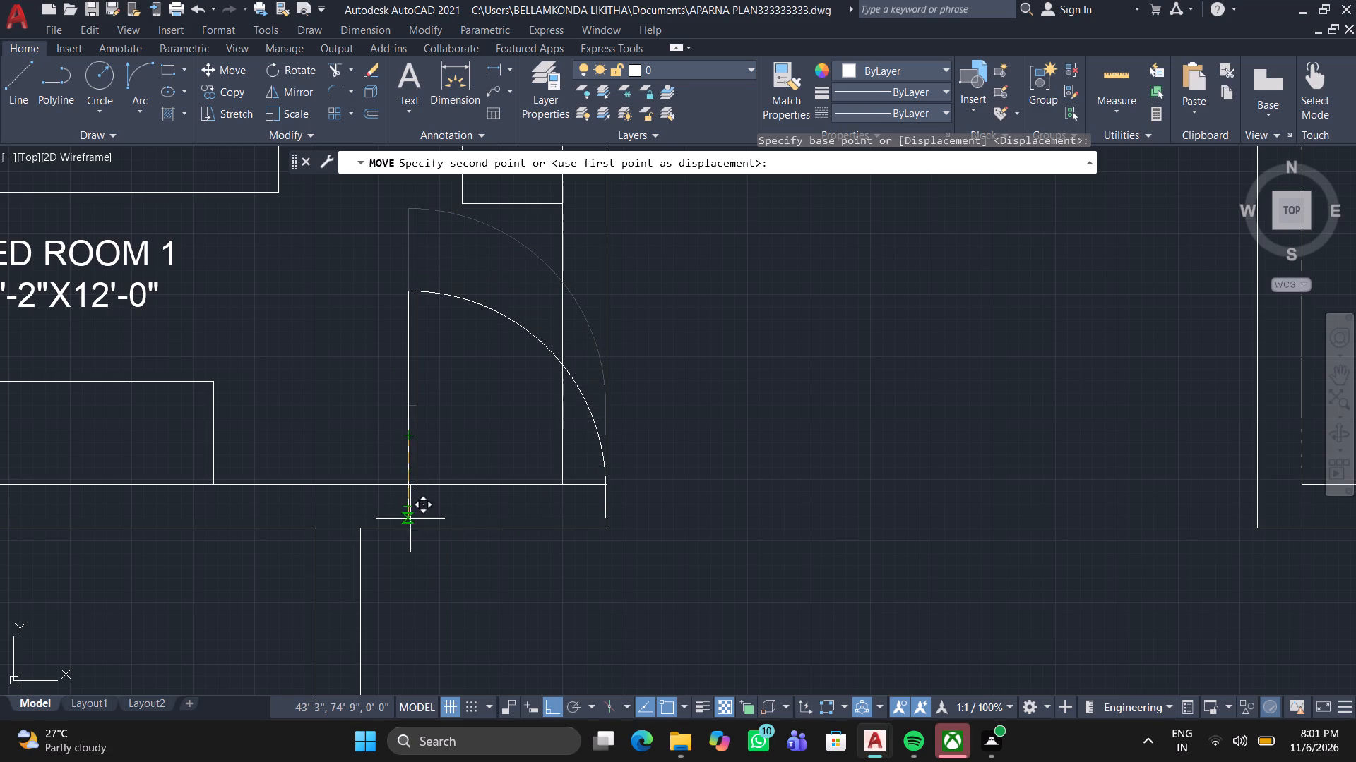
double_click(408, 527)
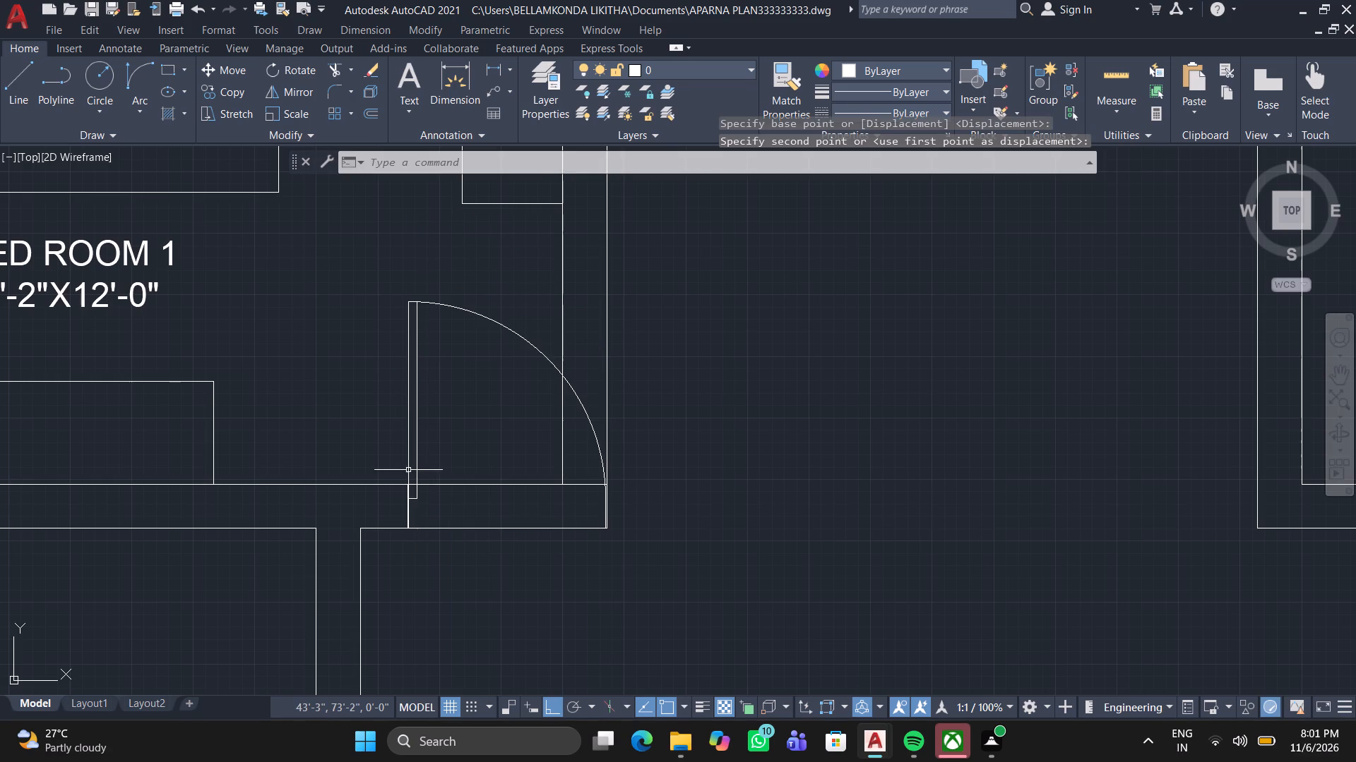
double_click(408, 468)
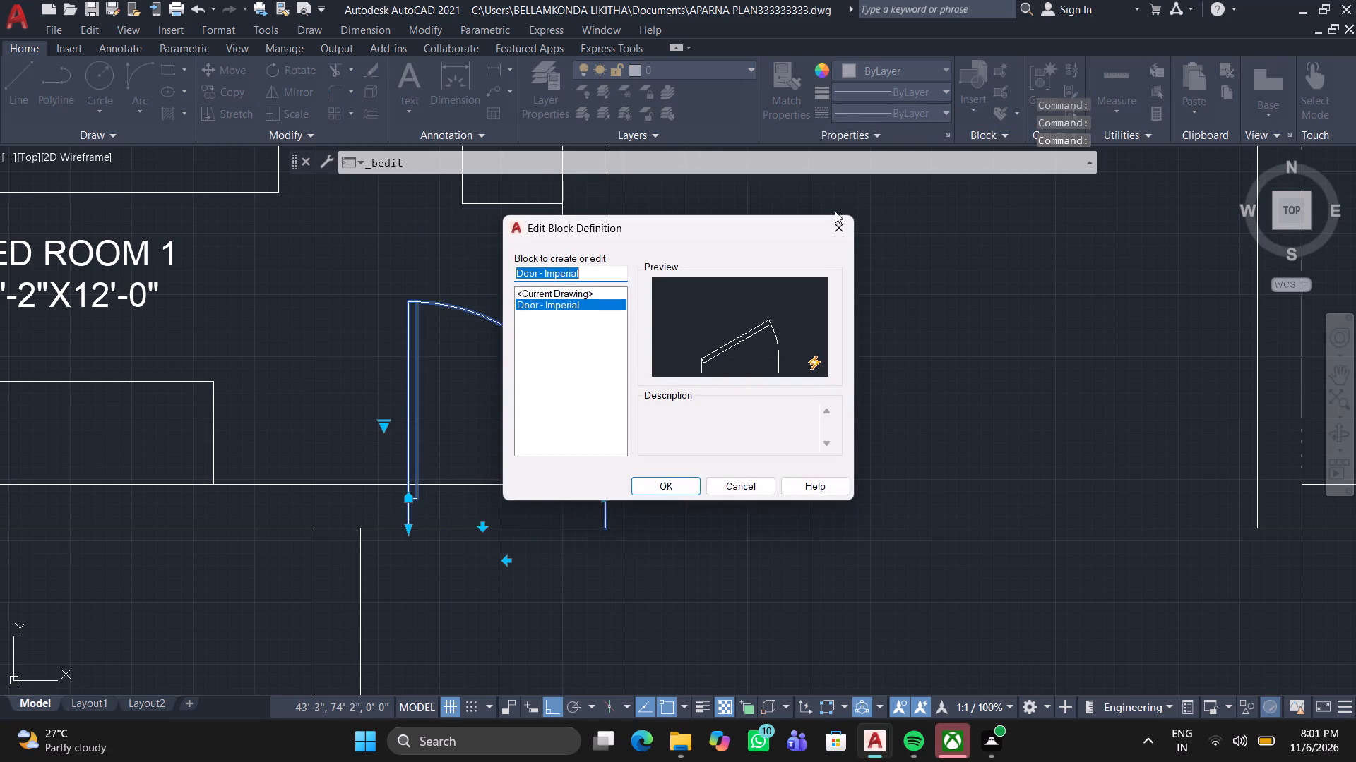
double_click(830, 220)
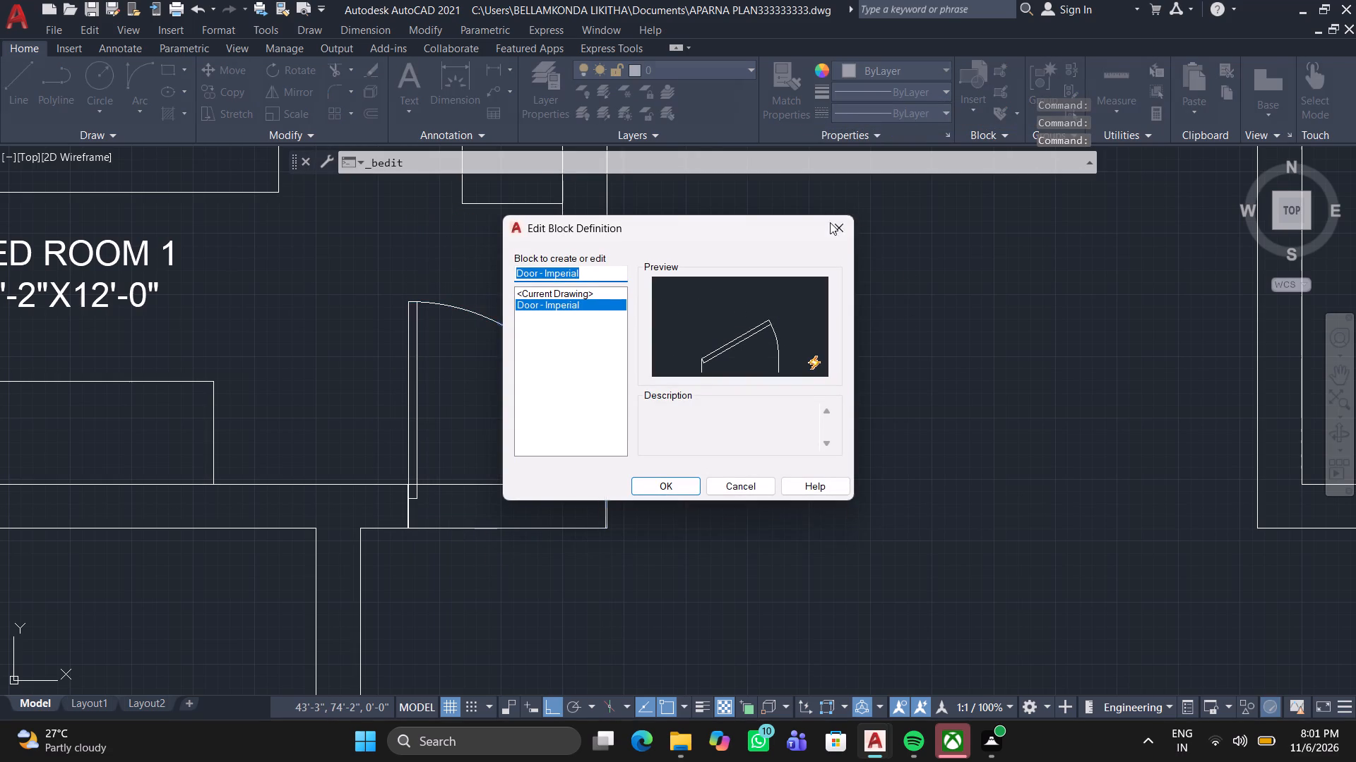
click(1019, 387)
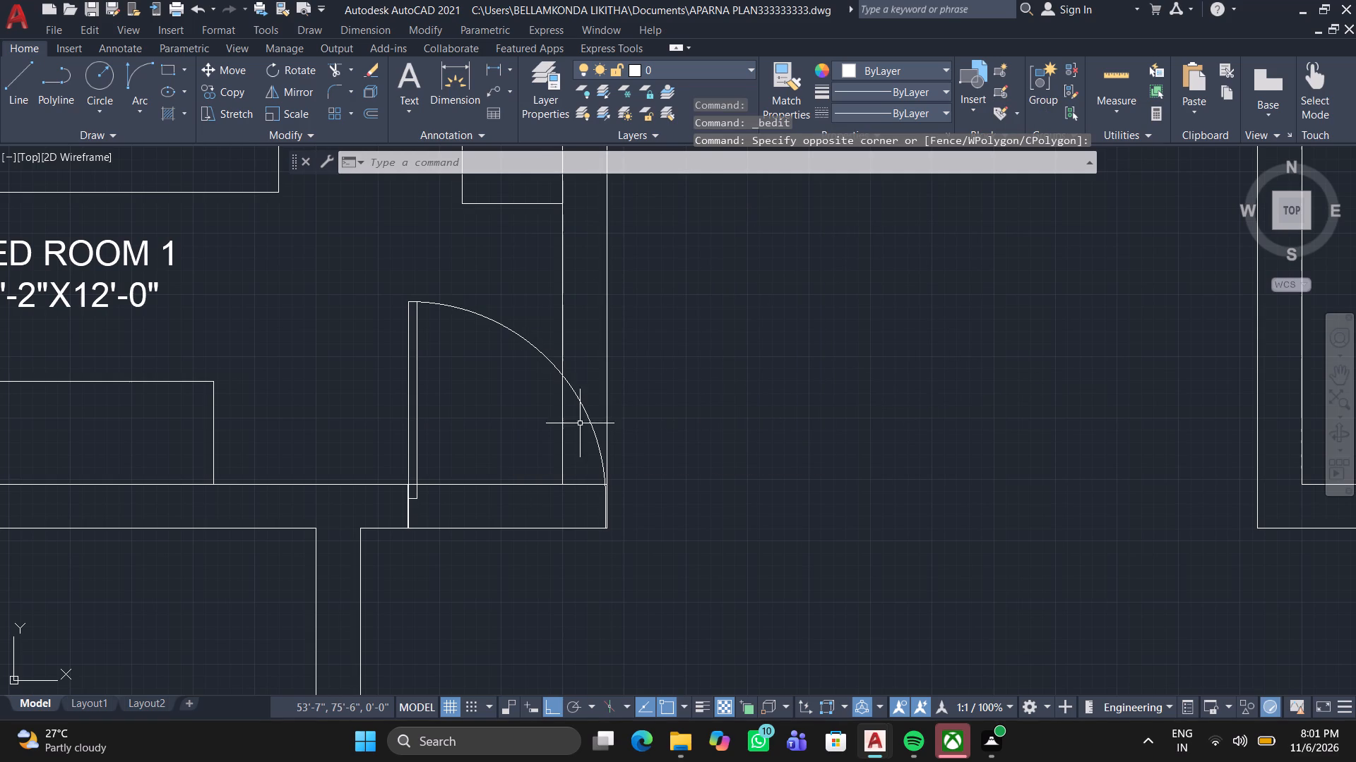
Flip the BED ROOM 1 door so it hinges on the room-corner side, and shorten its width from the latch side.
click(406, 436)
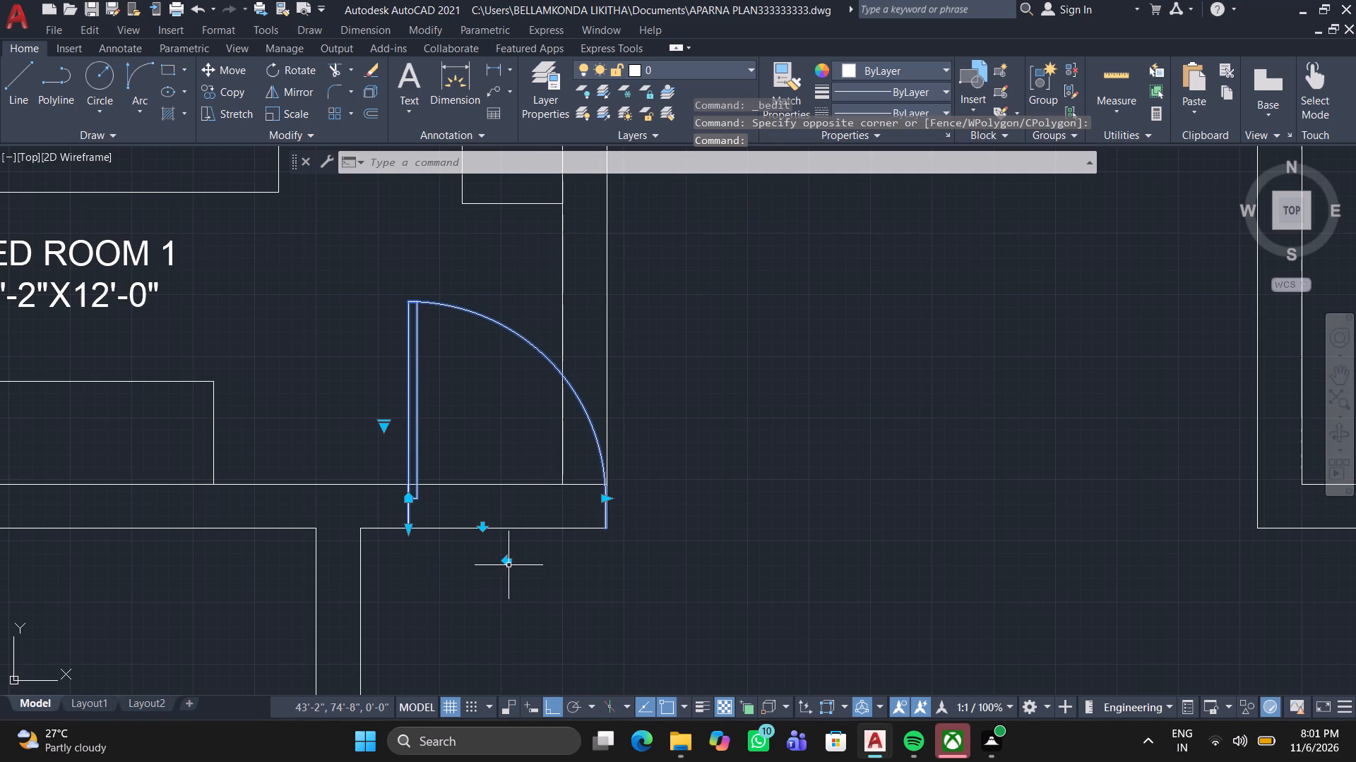
click(510, 563)
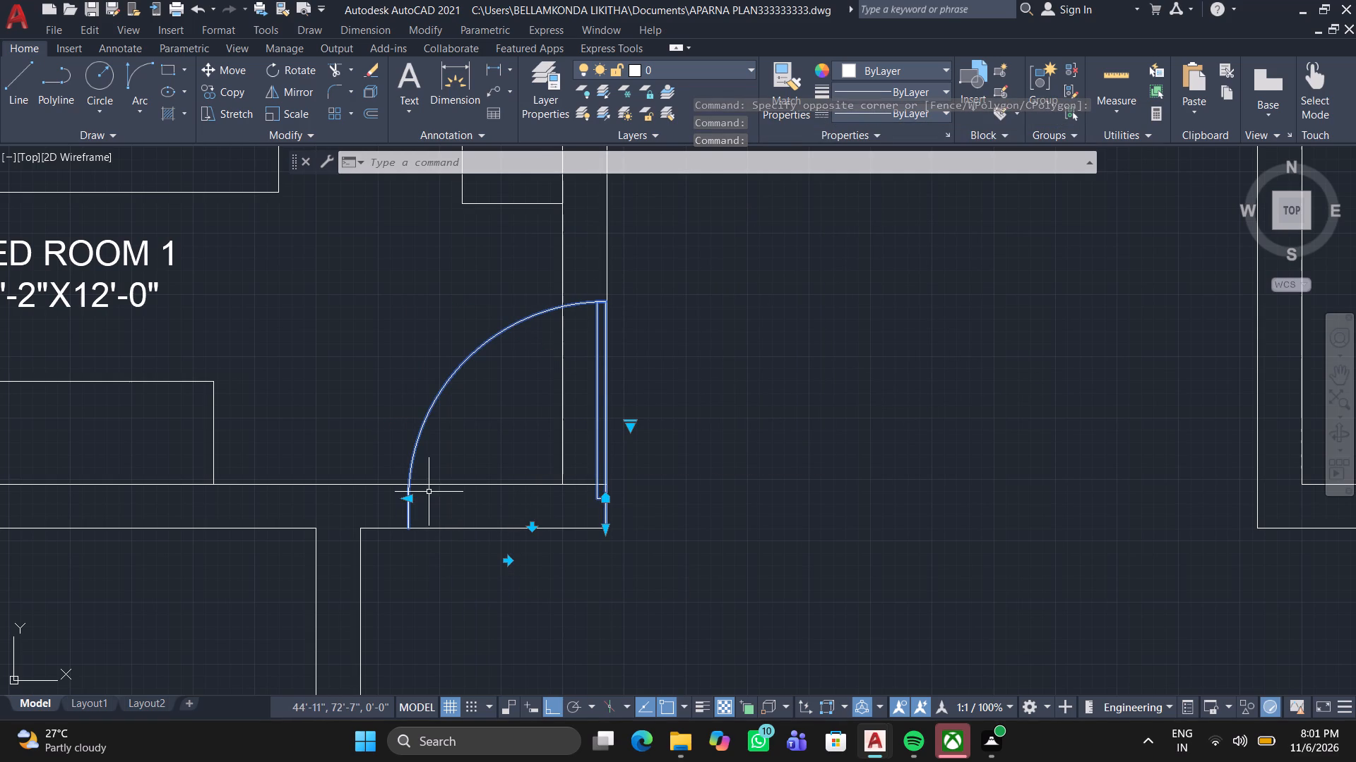
double_click(410, 502)
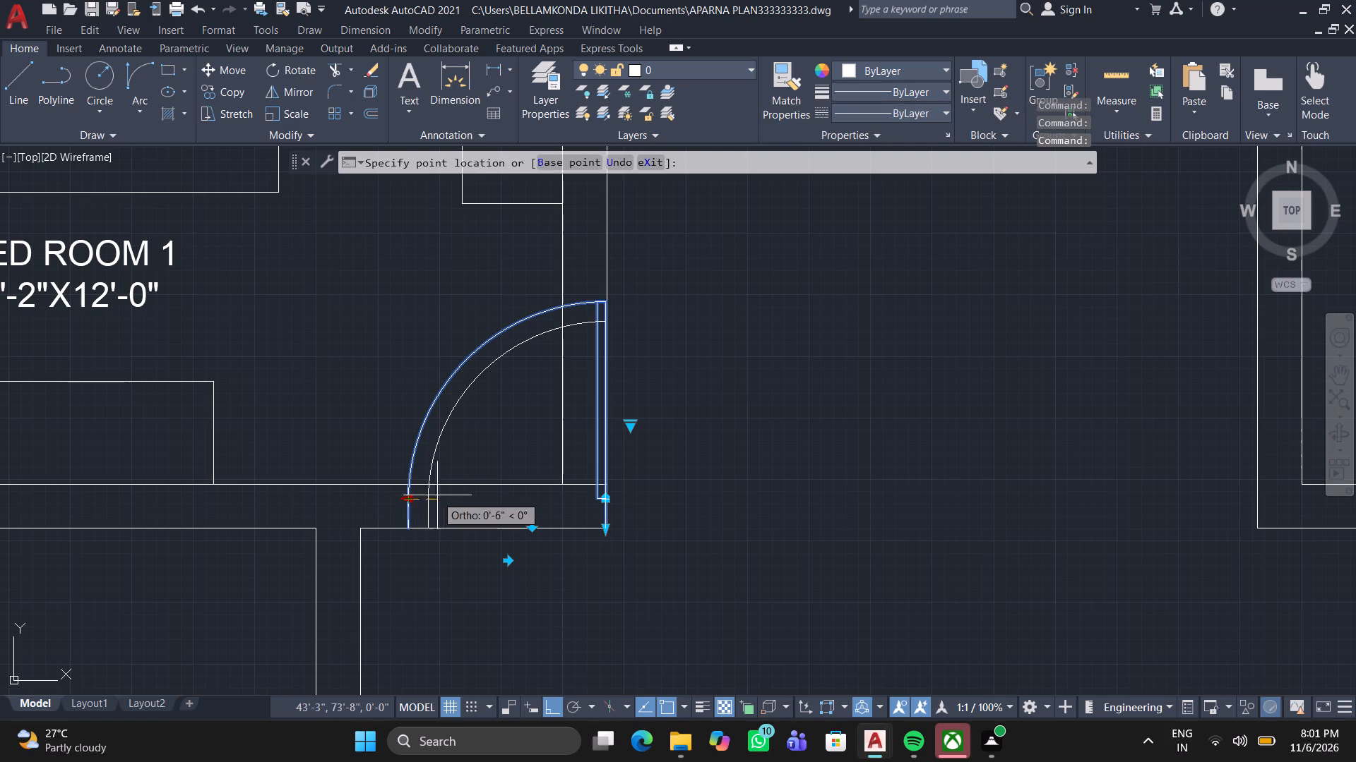
click(449, 495)
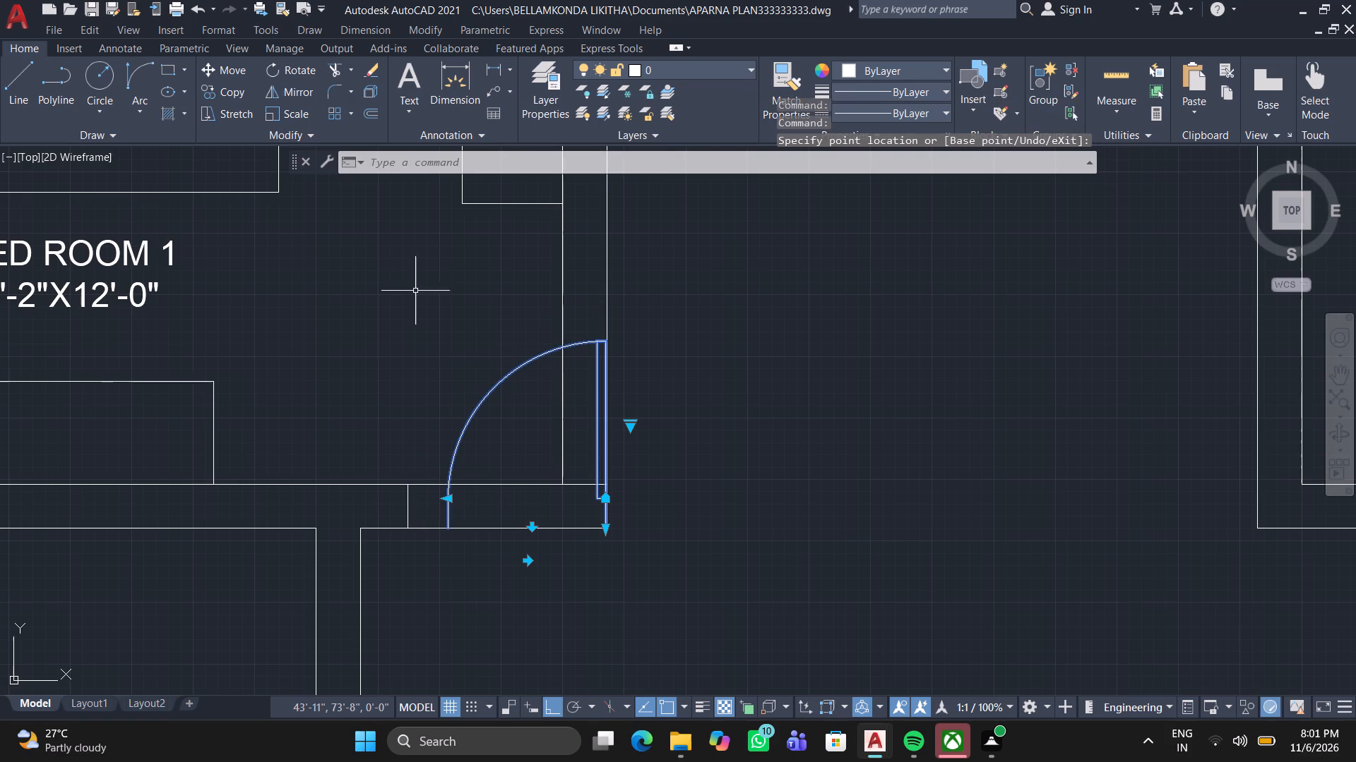
Move the shortened door along the bottom wall, away from the outer corner, until its latch end meets the jamb line.
click(231, 61)
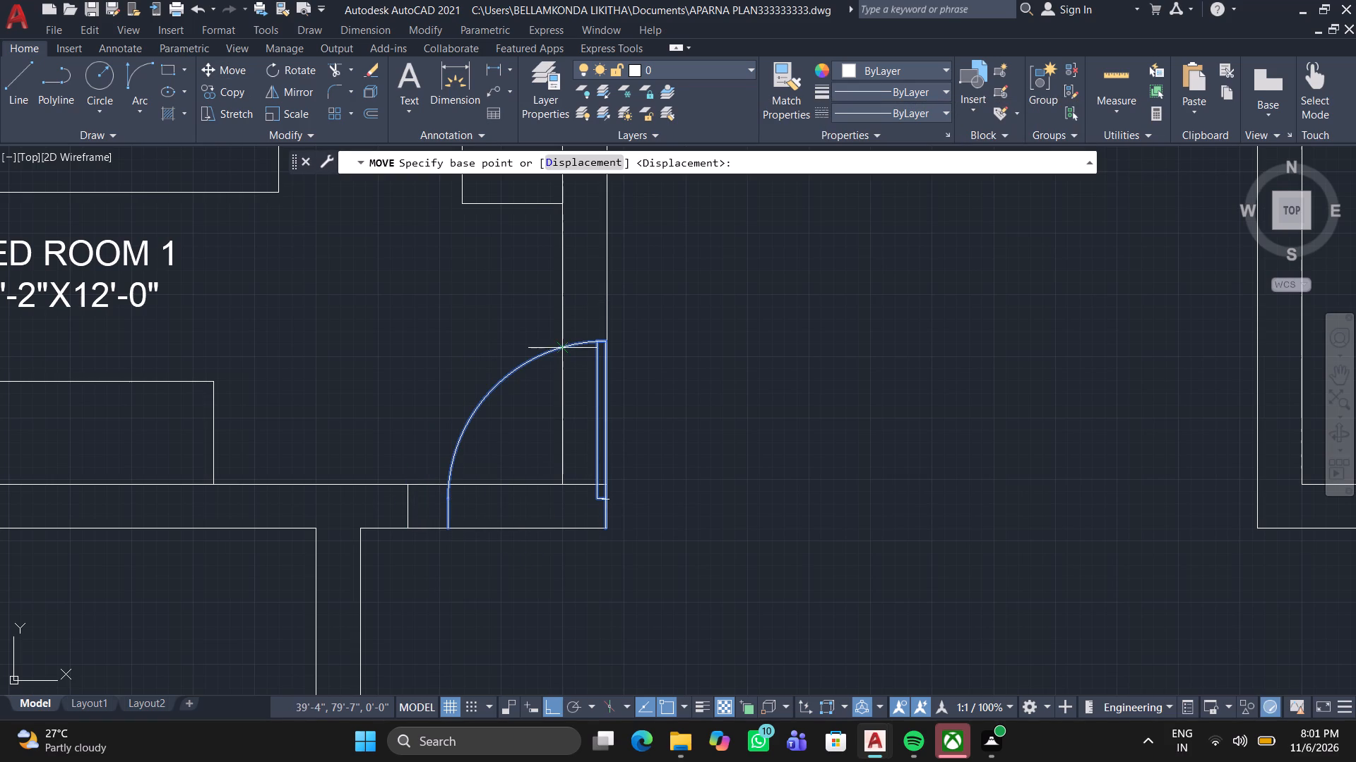
click(606, 522)
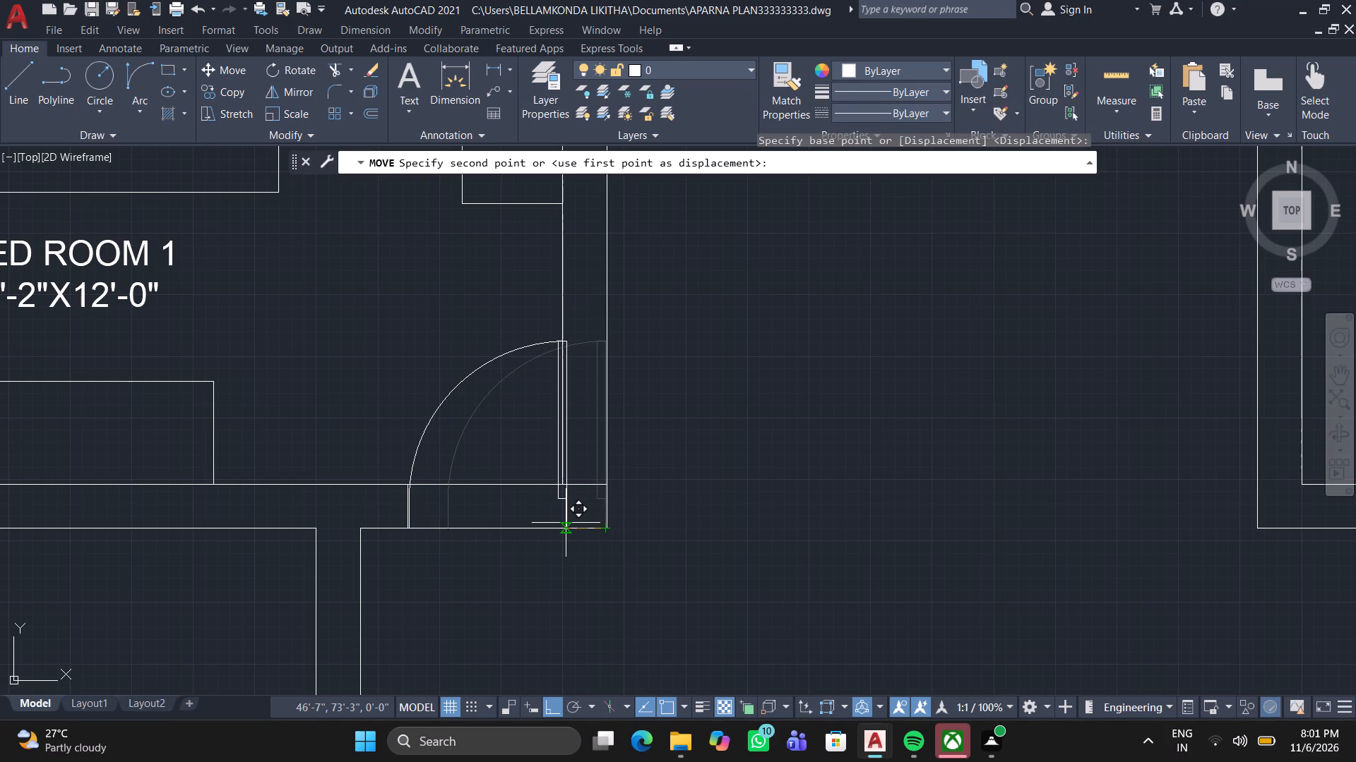
click(566, 523)
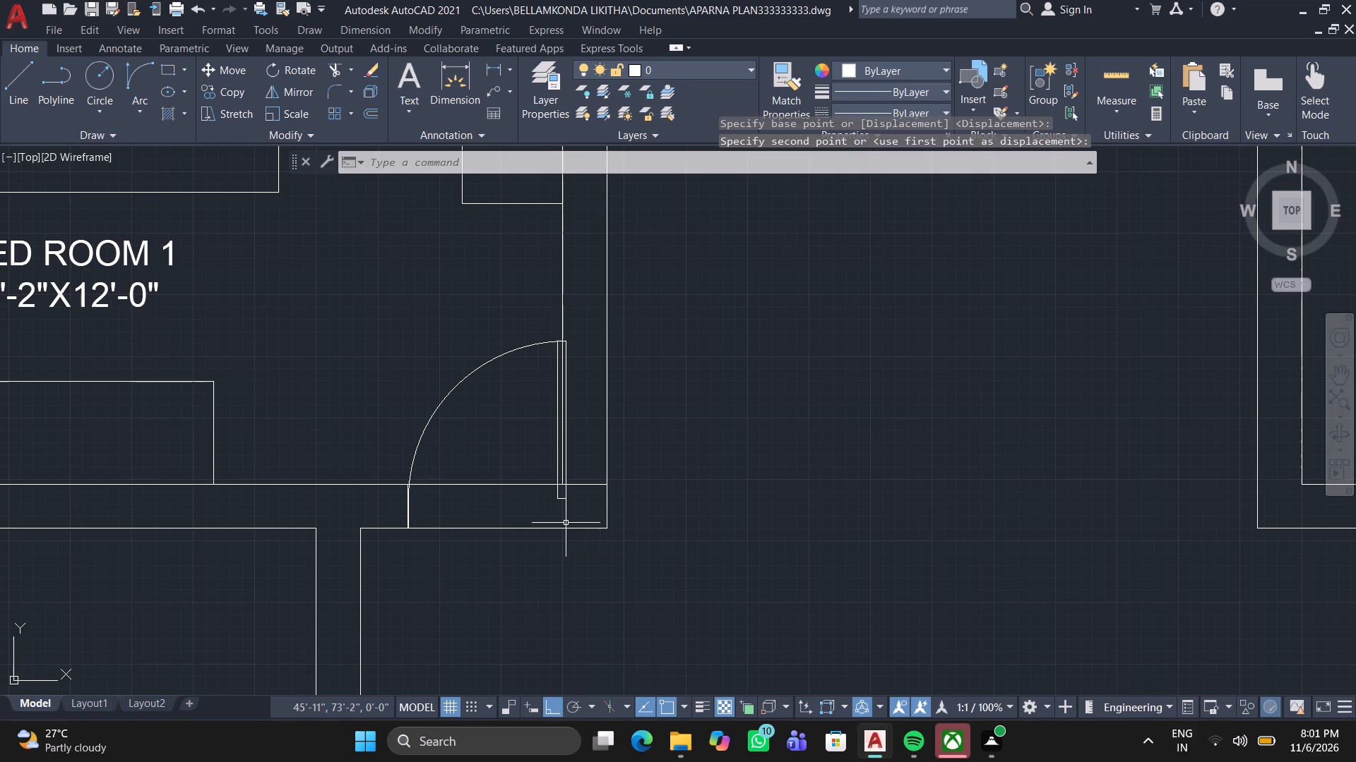
Delete the jamb line at the latch side of the BED ROOM 1 door.
click(374, 449)
click(444, 556)
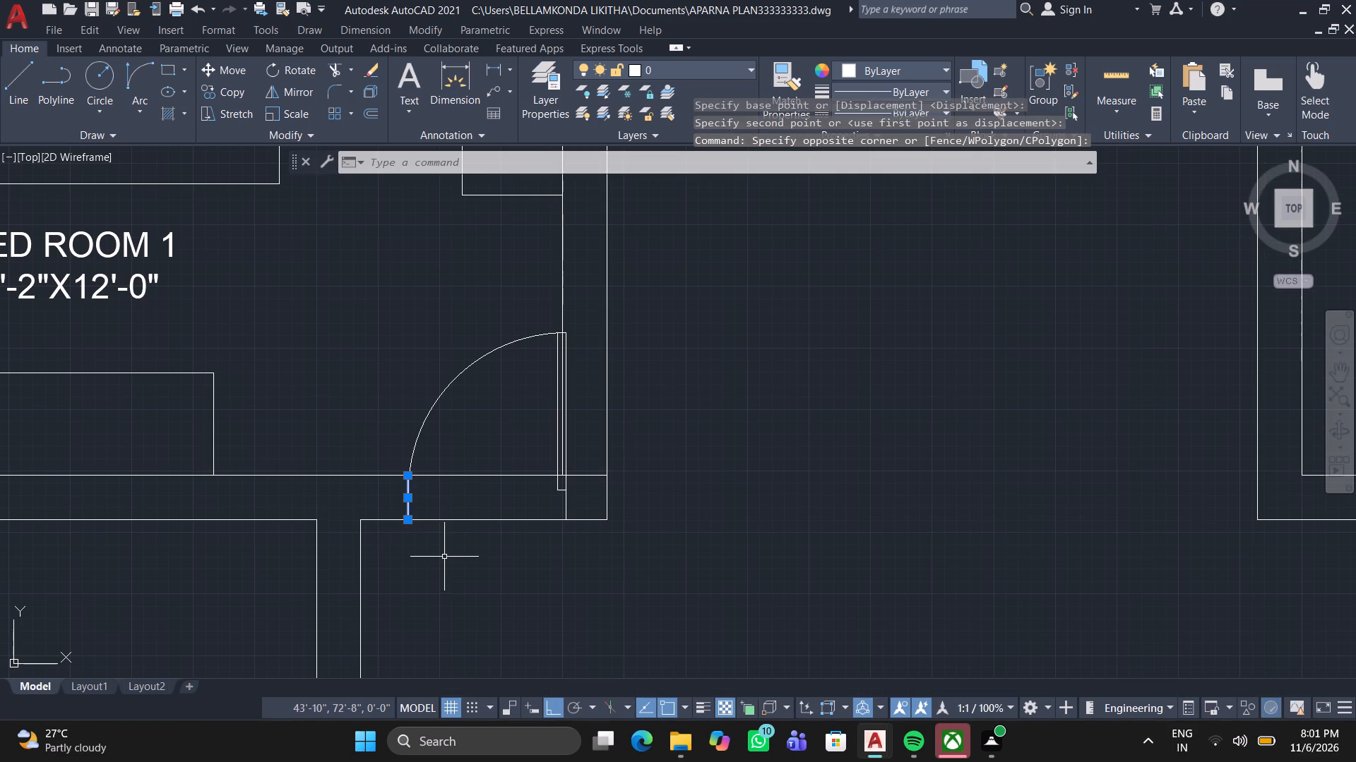
key(Delete)
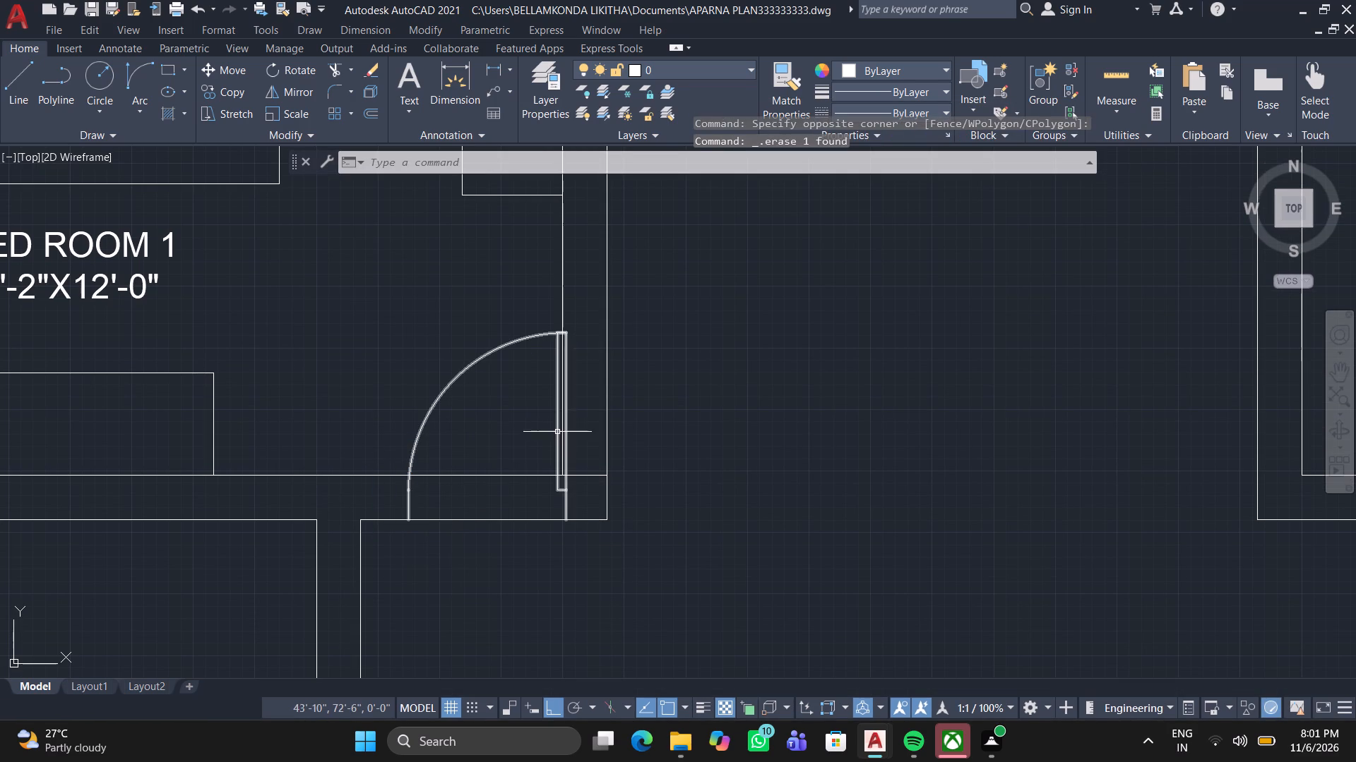
Move the door slightly left along the bottom wall, so its leaf clears the inner face of BED ROOM 1's right wall.
click(557, 432)
click(208, 68)
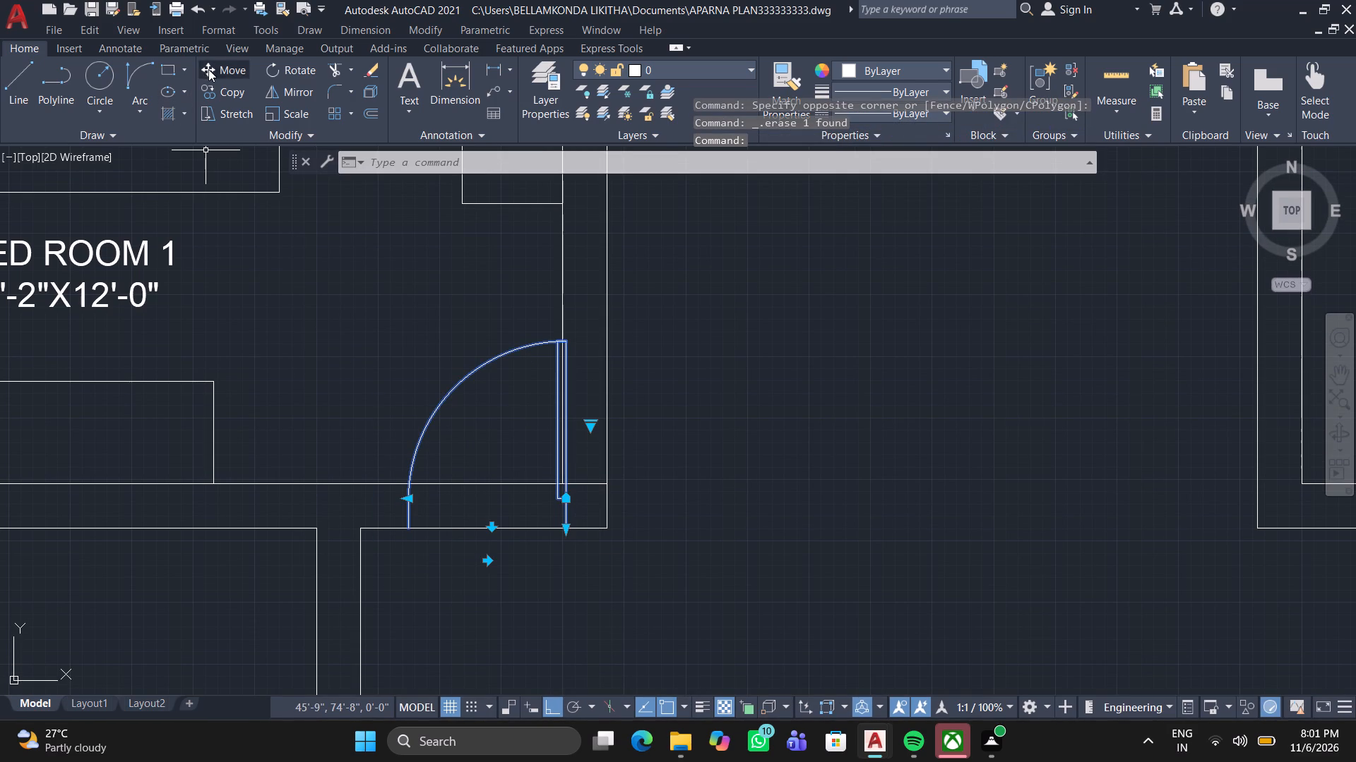
scroll(566, 536, up, 1)
click(570, 517)
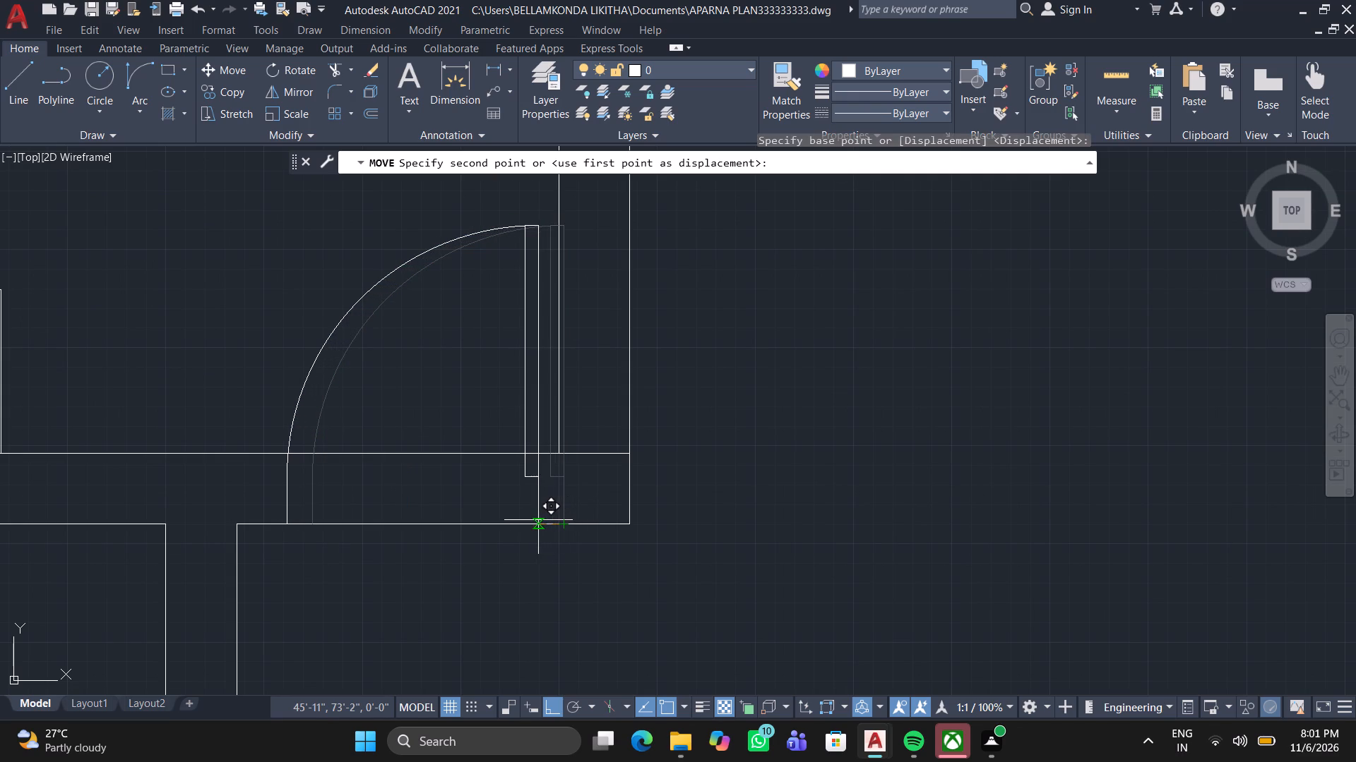
click(538, 520)
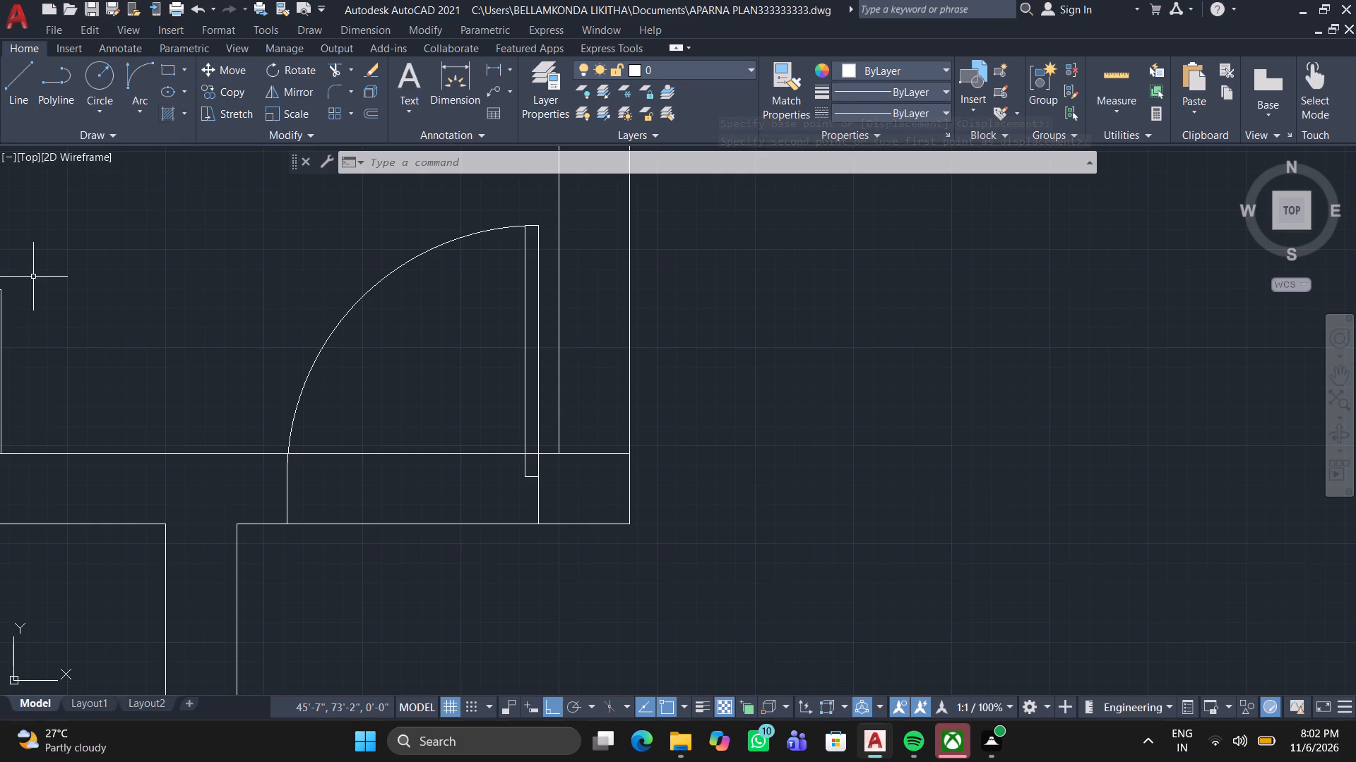
Trim both wall lines across the BED ROOM 1 door opening and the leftover inner wall line at the corner beside it.
scroll(45, 278, down, 1)
middle_drag(78, 293, 360, 368)
scroll(370, 363, down, 1)
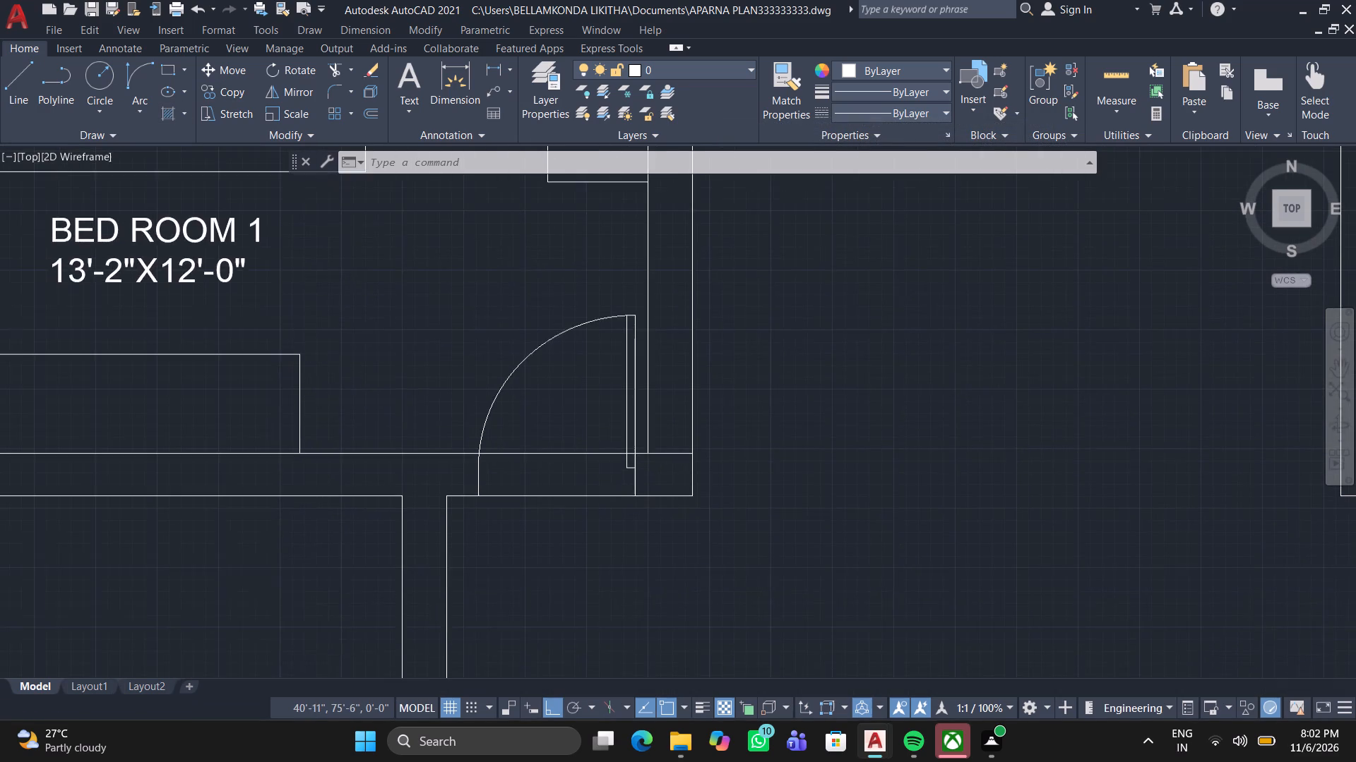
scroll(370, 363, down, 1)
scroll(46, 472, down, 1)
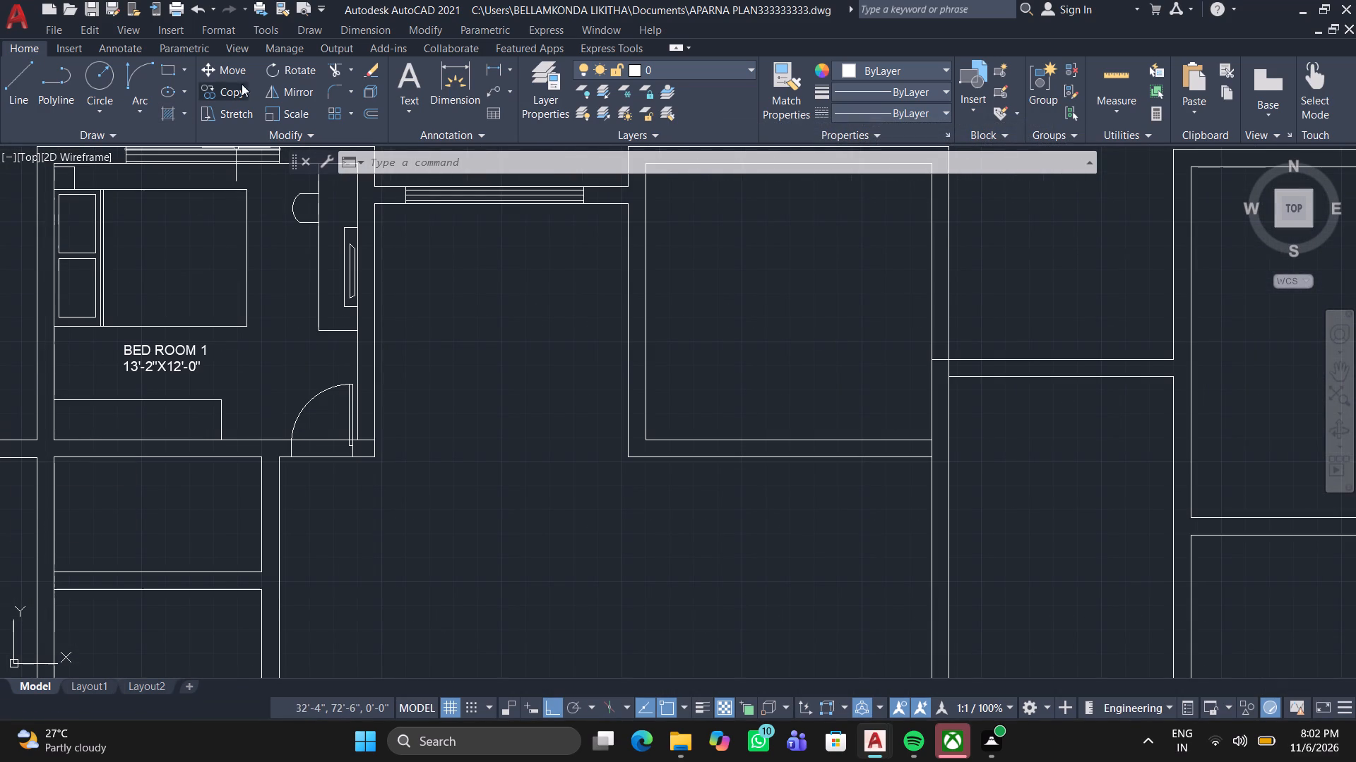
click(334, 64)
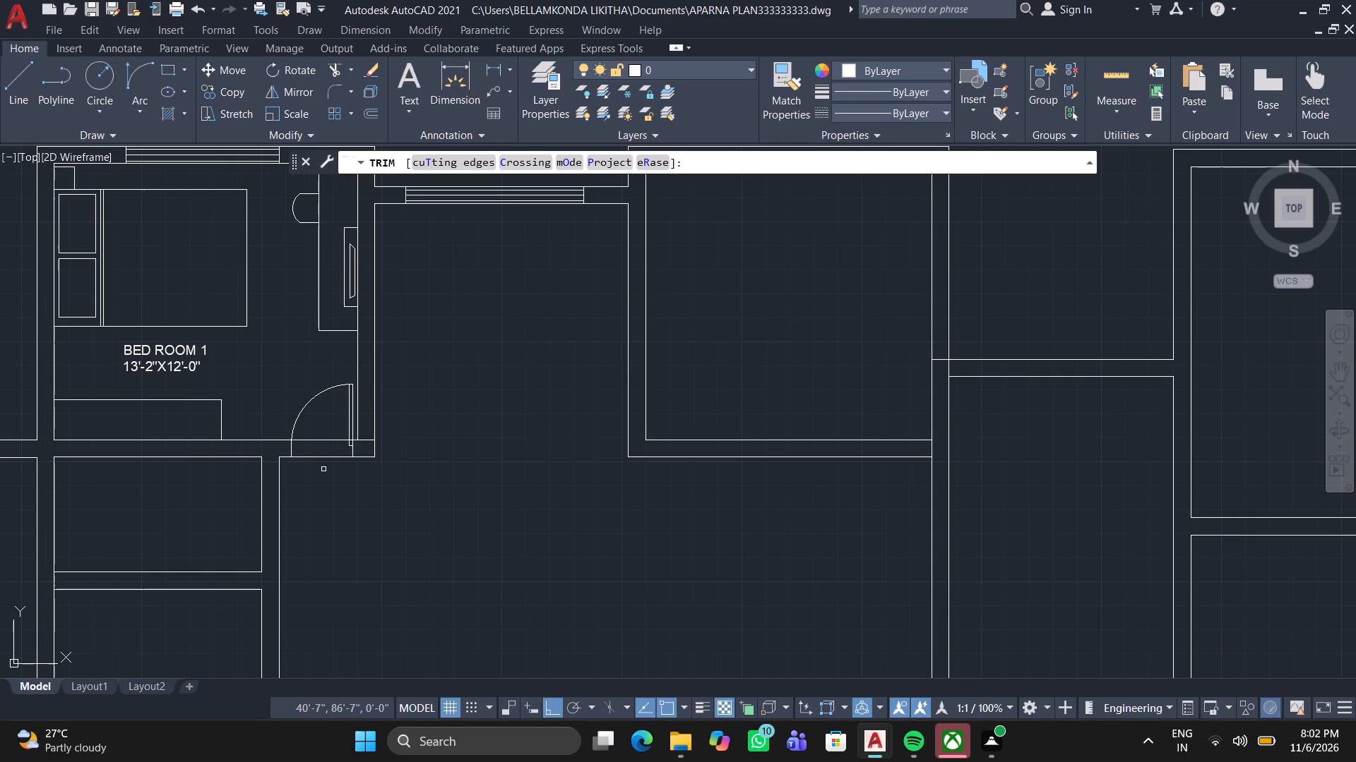
click(323, 469)
click(331, 437)
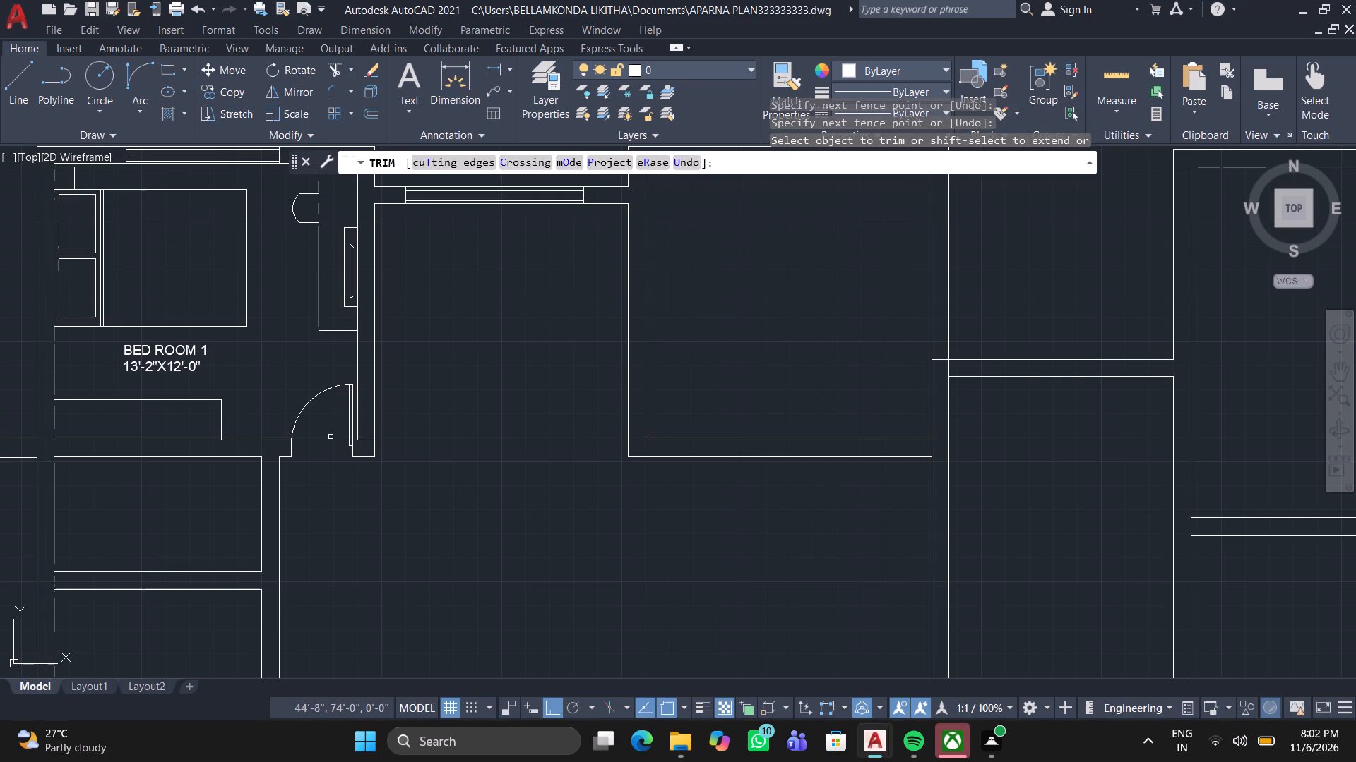
scroll(331, 437, up, 5)
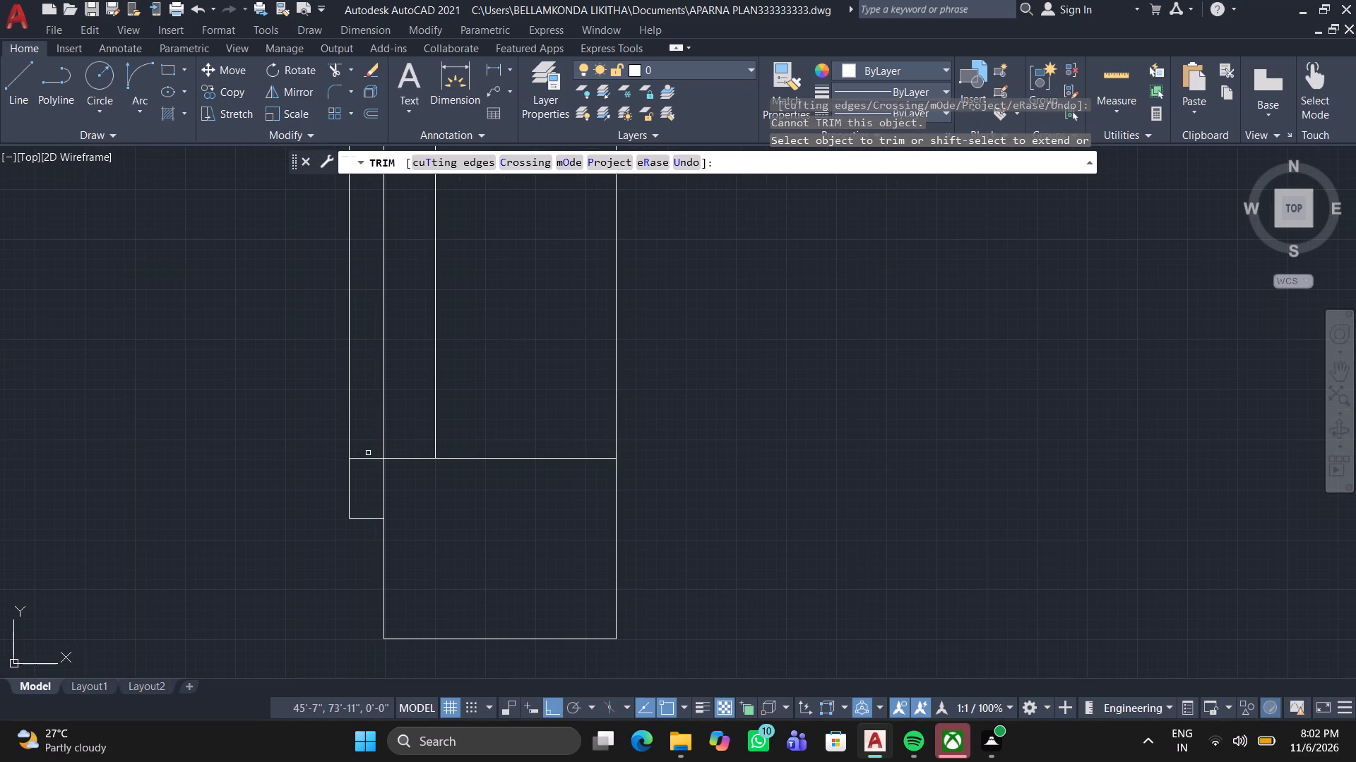
click(368, 453)
click(350, 576)
drag(403, 539, 371, 546)
drag(372, 579, 489, 558)
drag(499, 478, 499, 380)
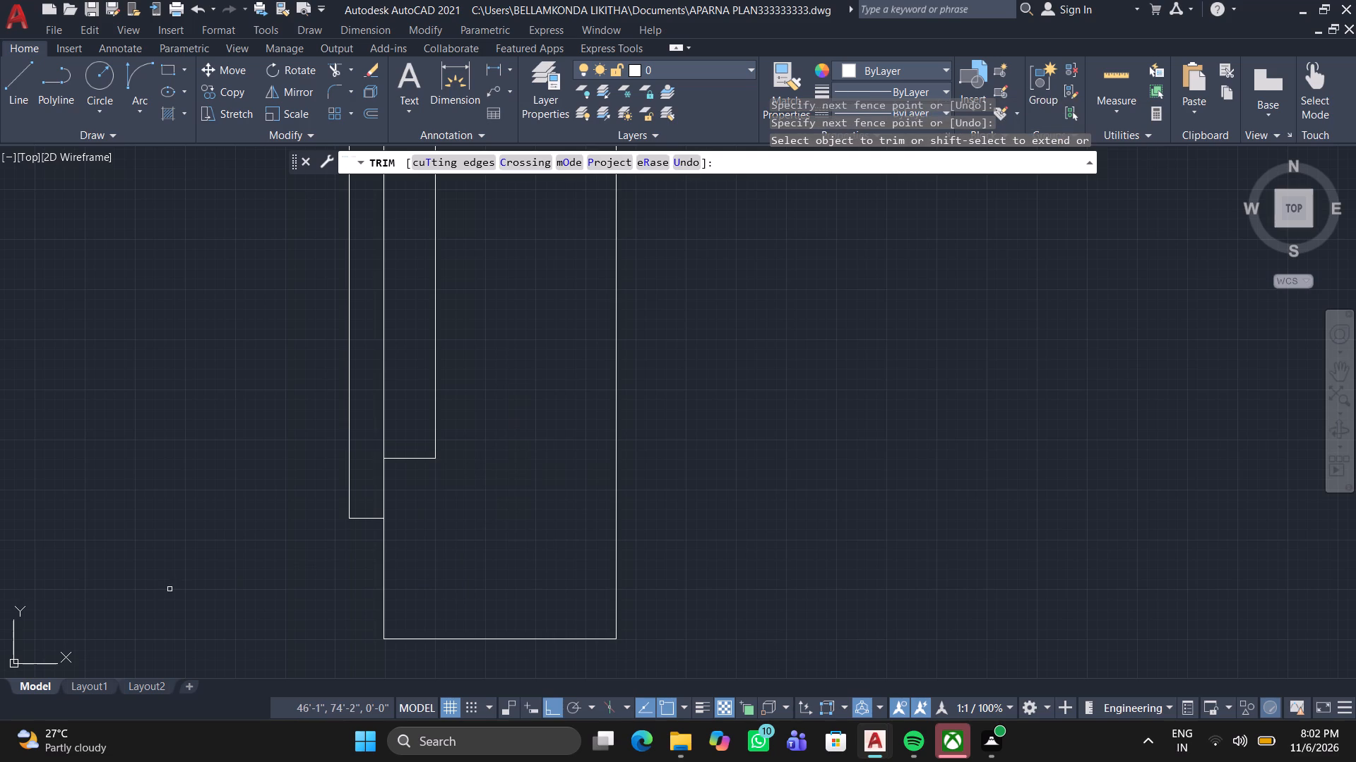
key(space)
Trim away the right end line of the rectangle below the BED ROOM 1 label.
scroll(0, 483, down, 4)
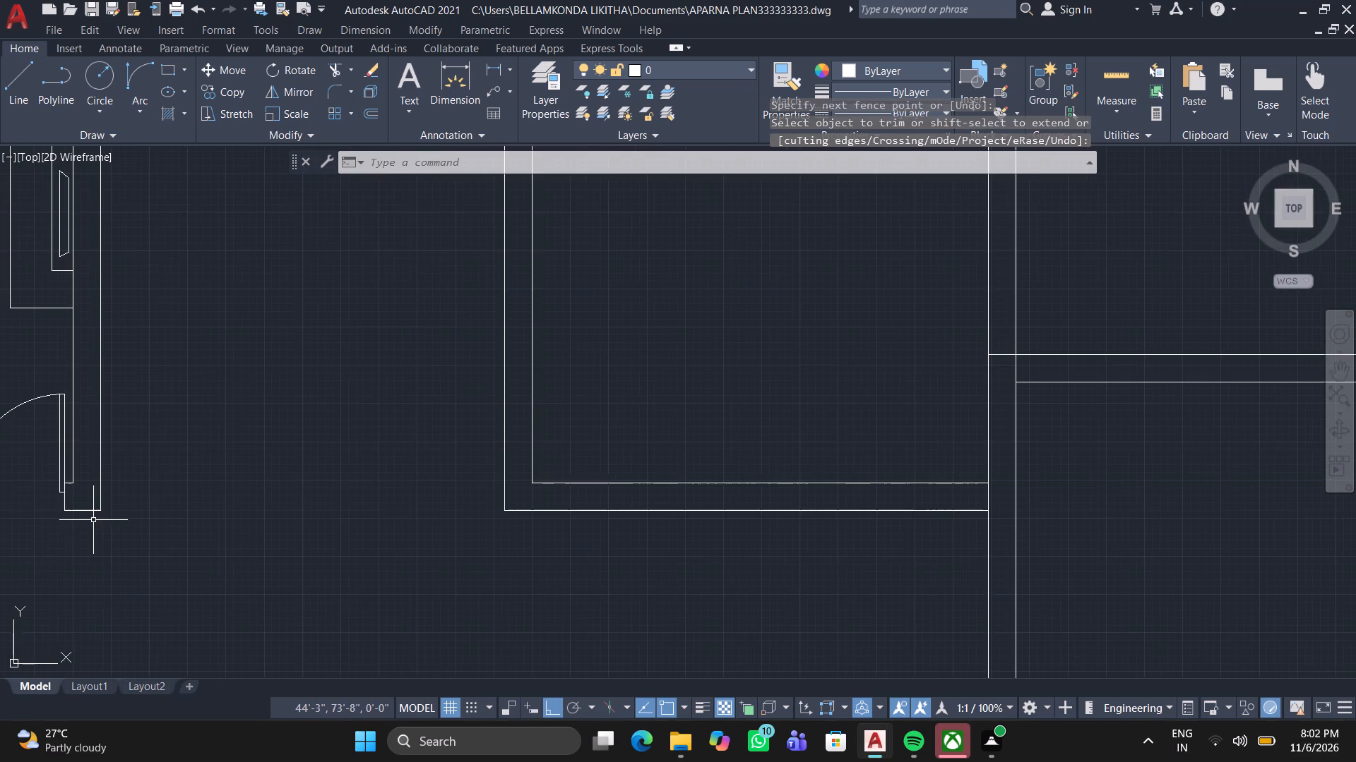
middle_drag(93, 520, 864, 509)
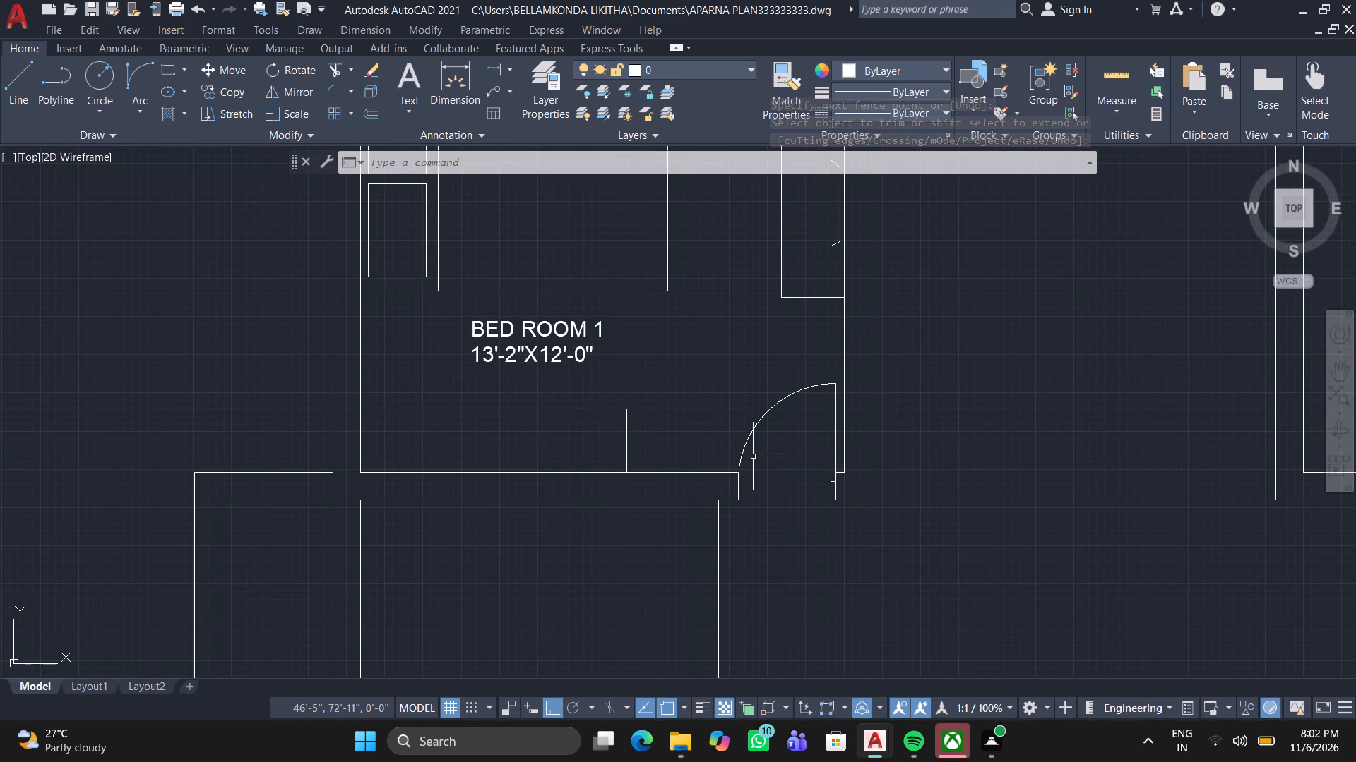
click(623, 415)
click(624, 435)
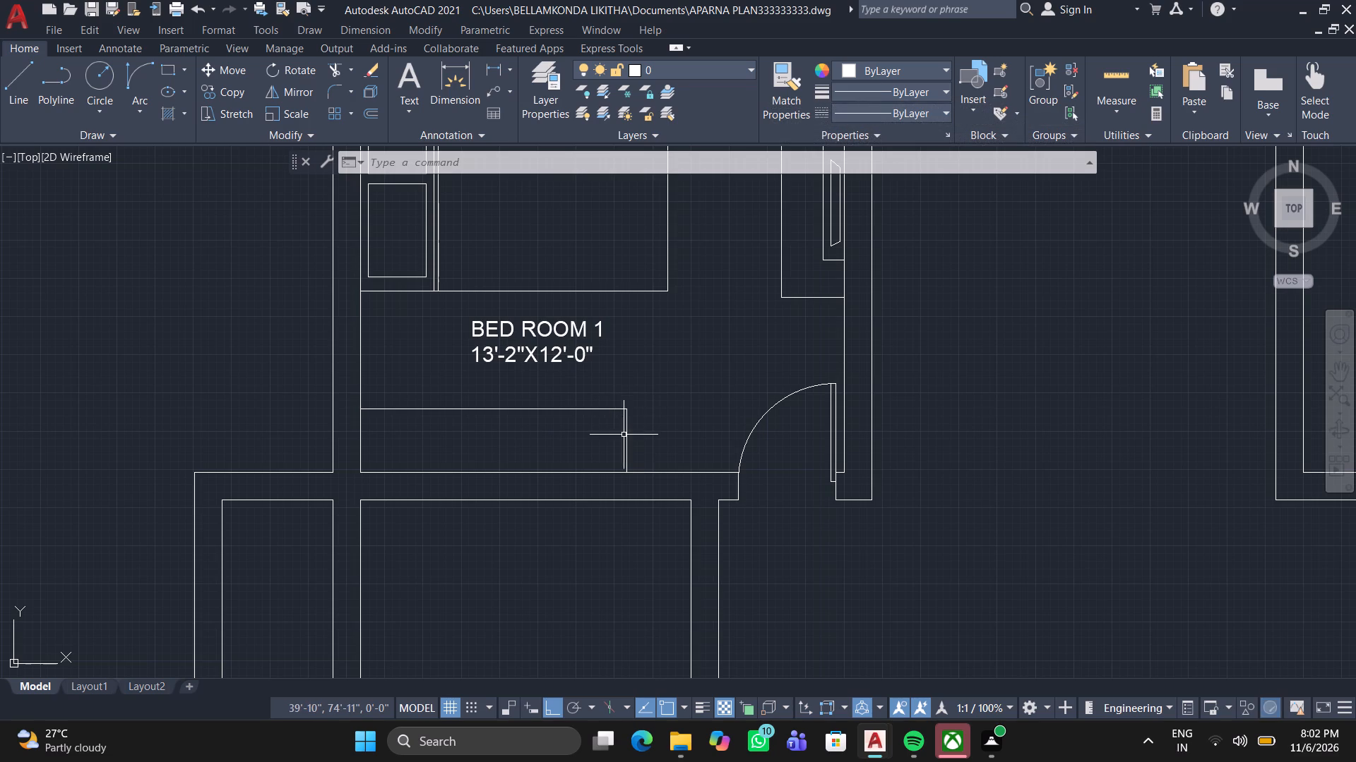
click(326, 64)
click(558, 442)
click(715, 418)
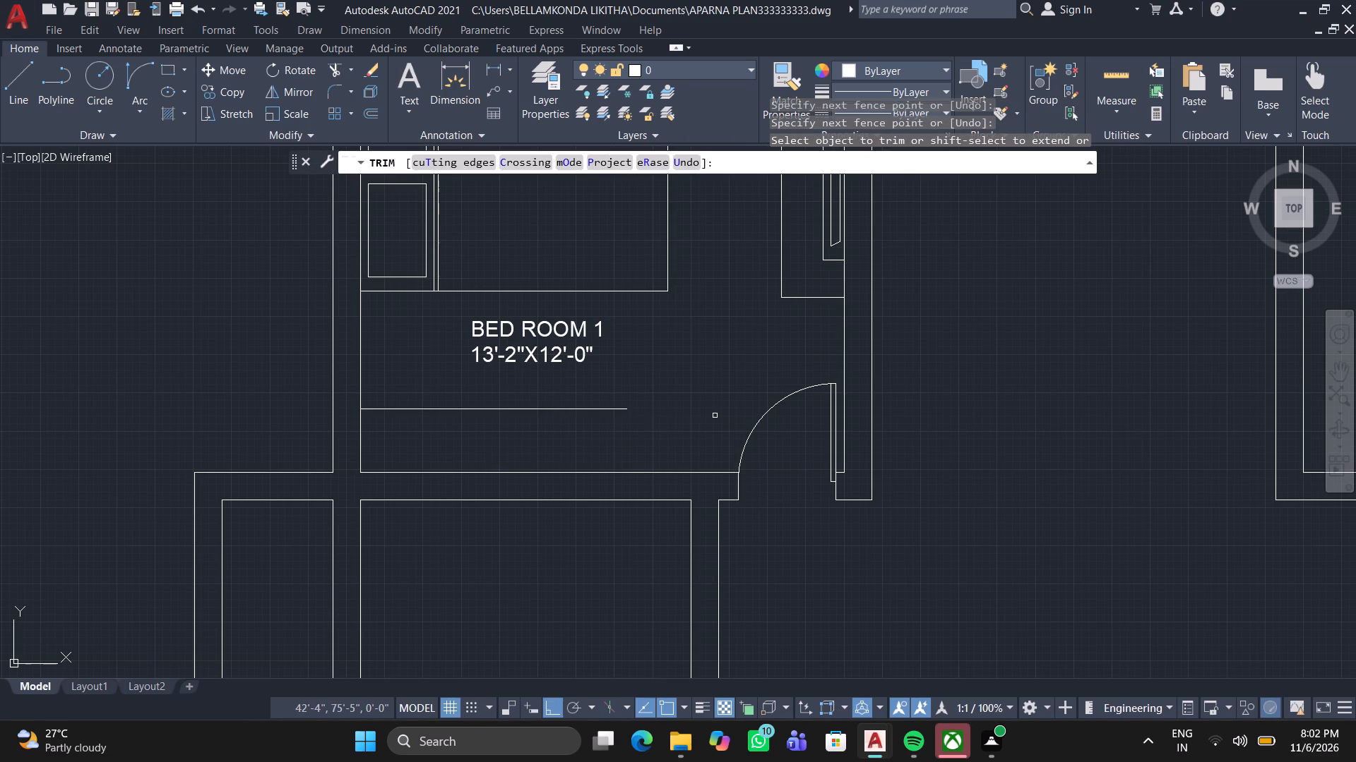
key(space)
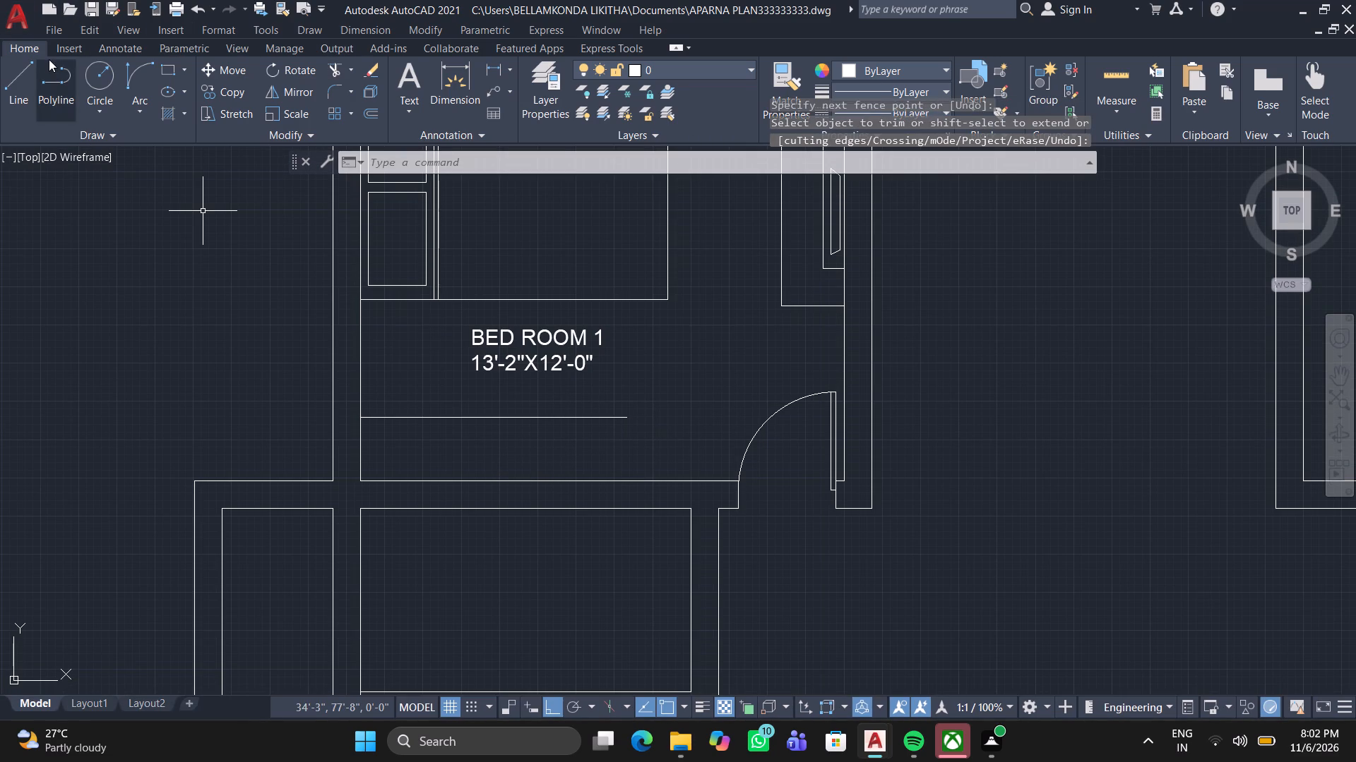
Draw a new vertical end line farther left on that rectangle, down to the wall, and trim the top line's overhang.
click(19, 71)
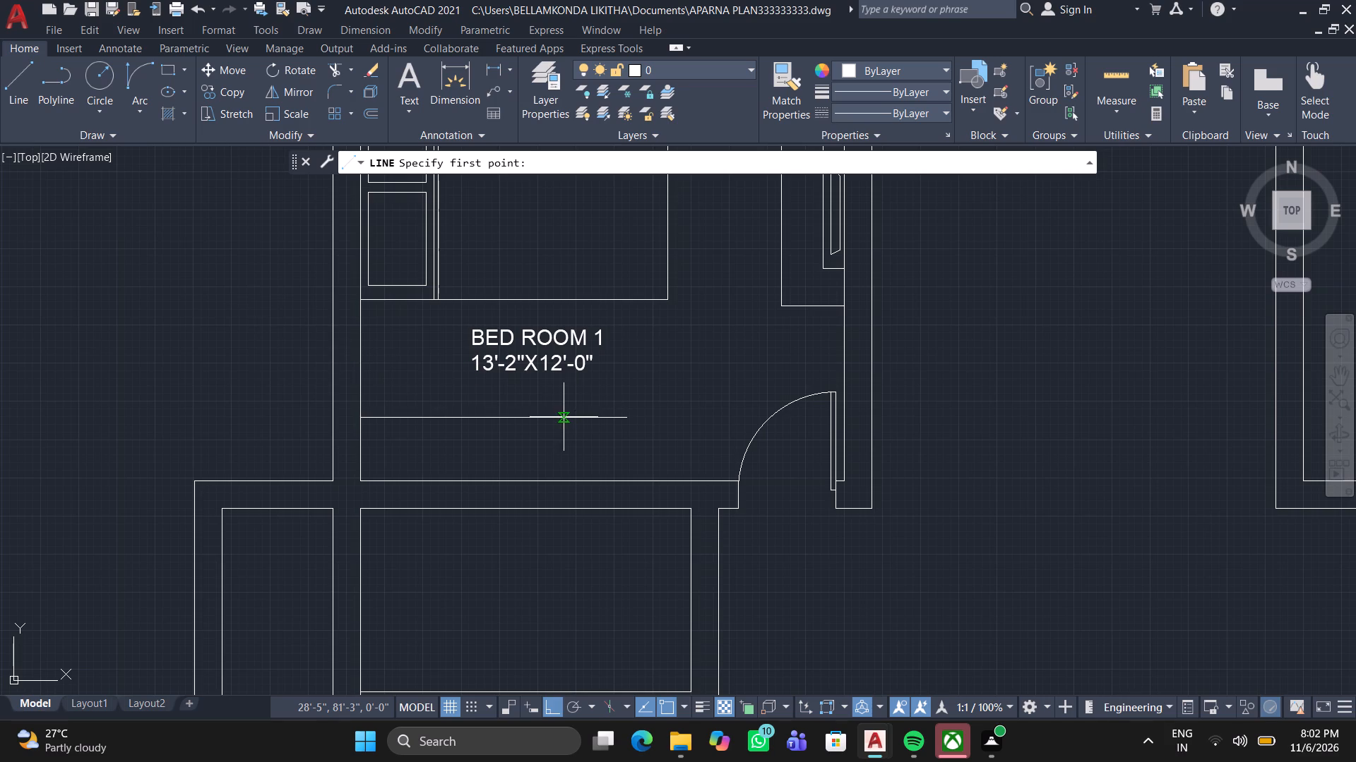
click(569, 422)
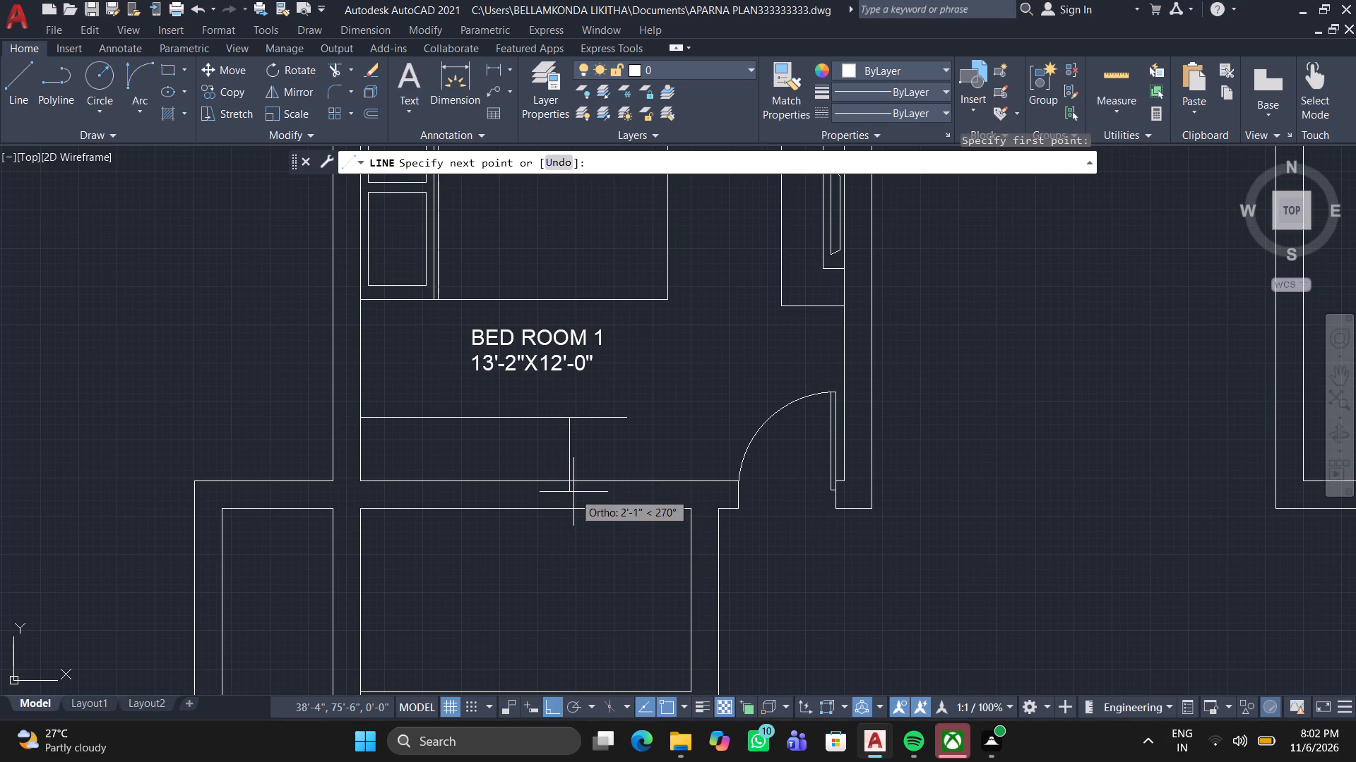
click(572, 483)
key(space)
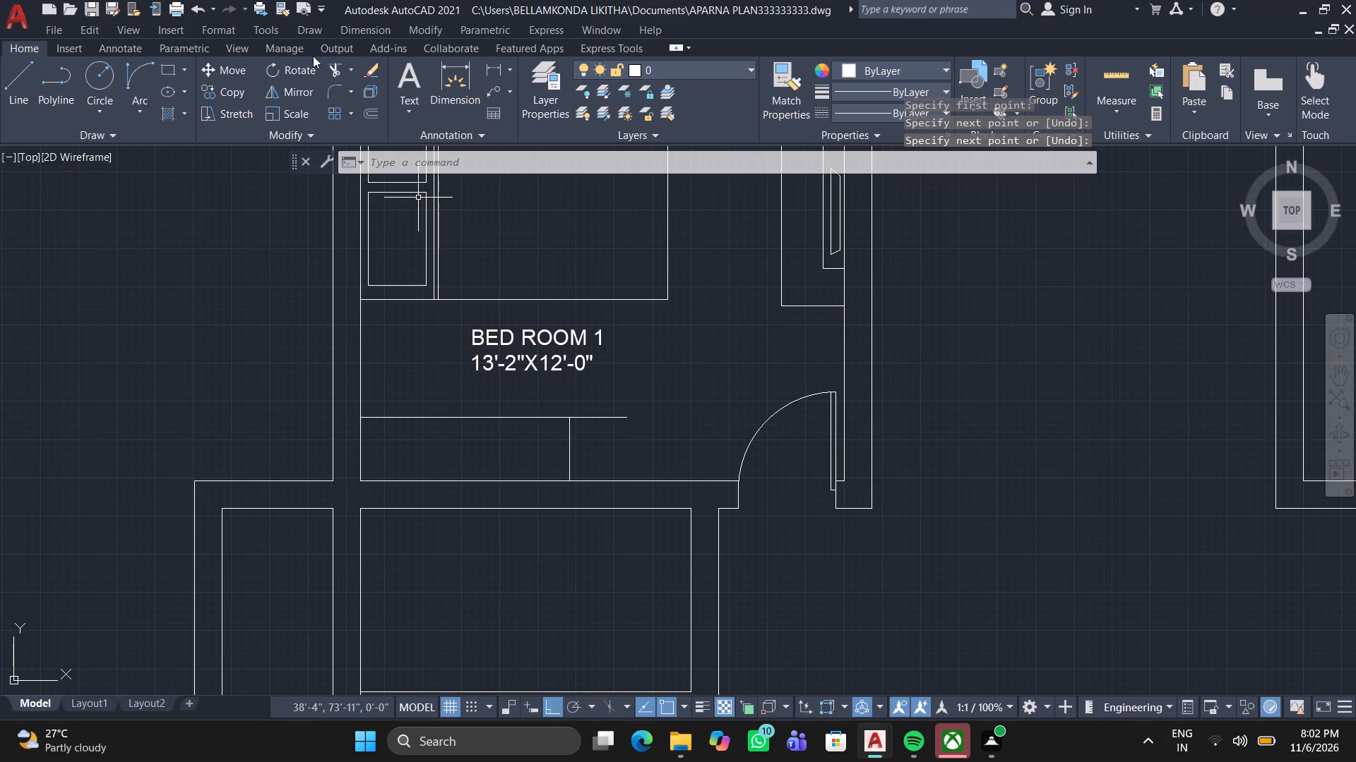
click(338, 65)
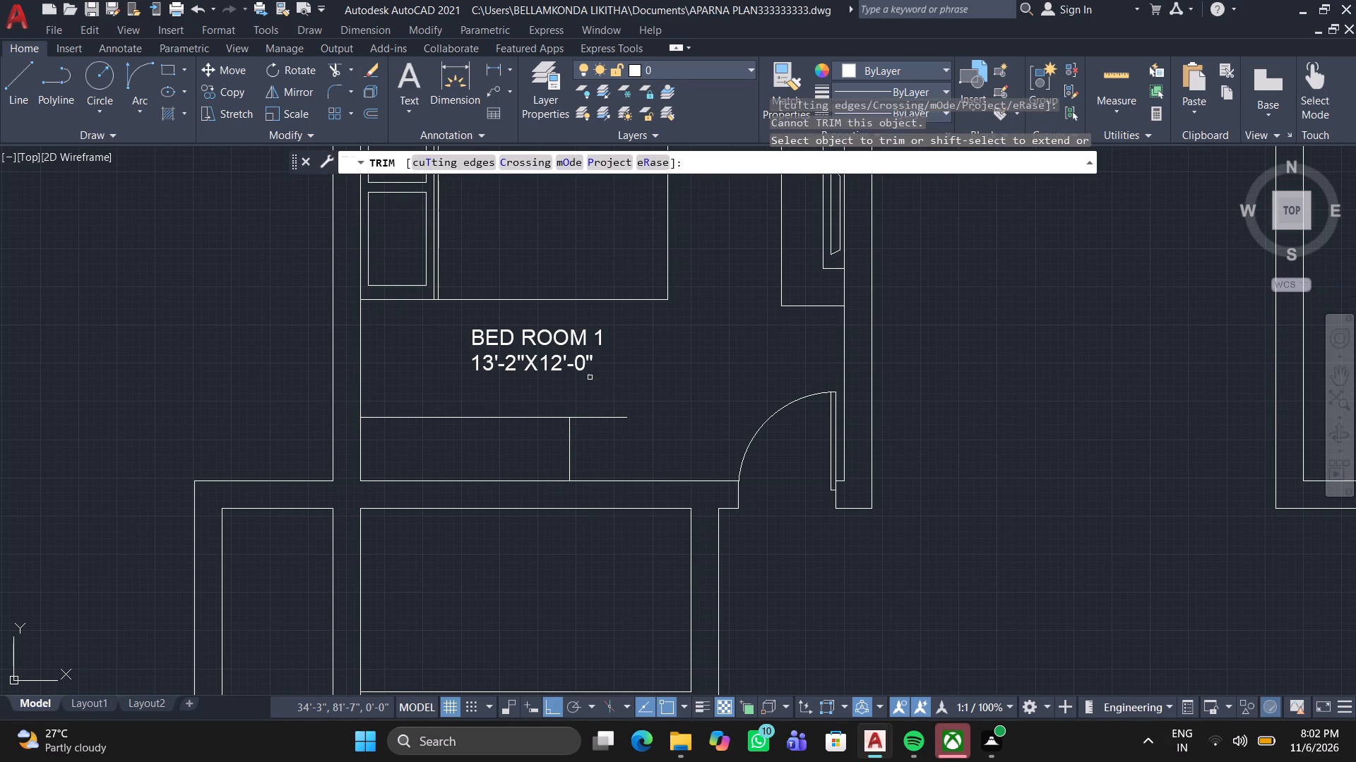
click(592, 423)
click(592, 375)
key(space)
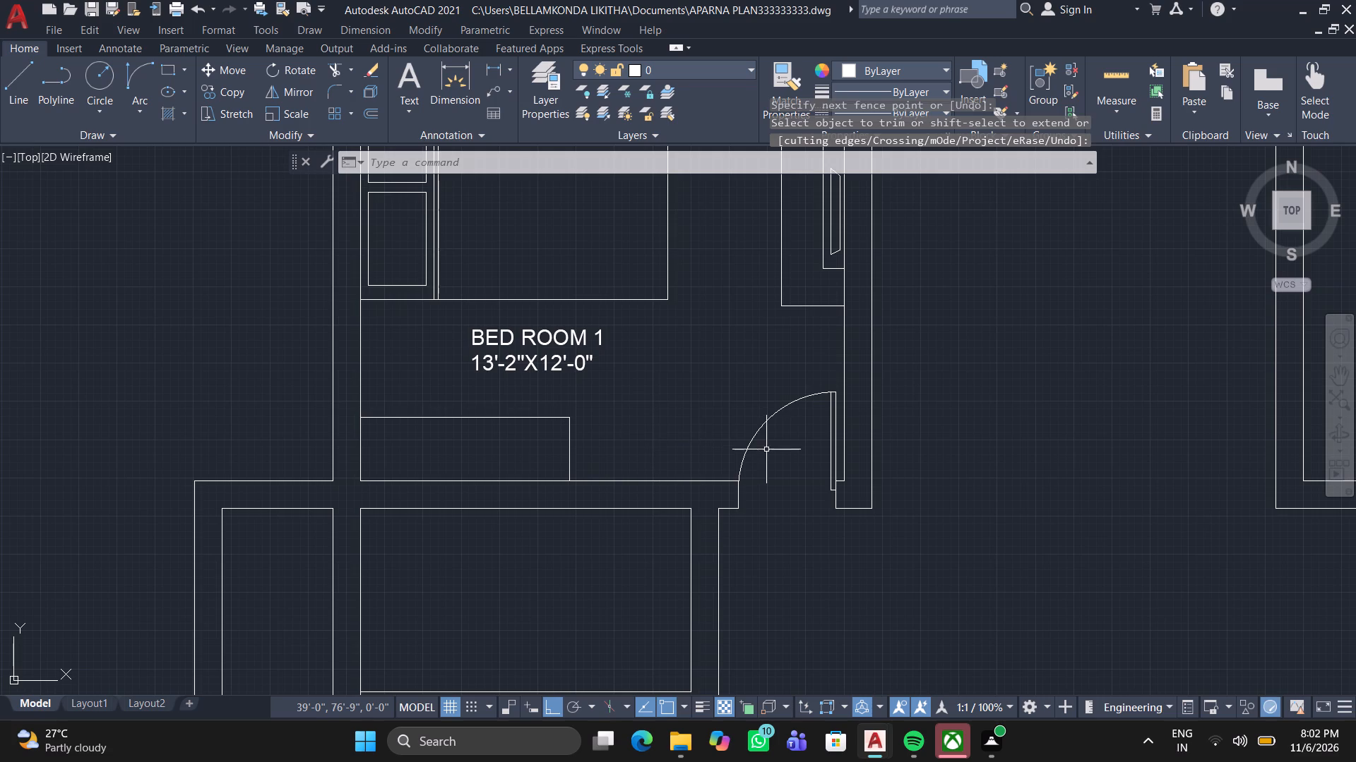
Copy the BED ROOM 1 door about 4' to the left along the bottom wall, using its lower hinge corner as base point.
click(760, 435)
click(759, 430)
click(704, 418)
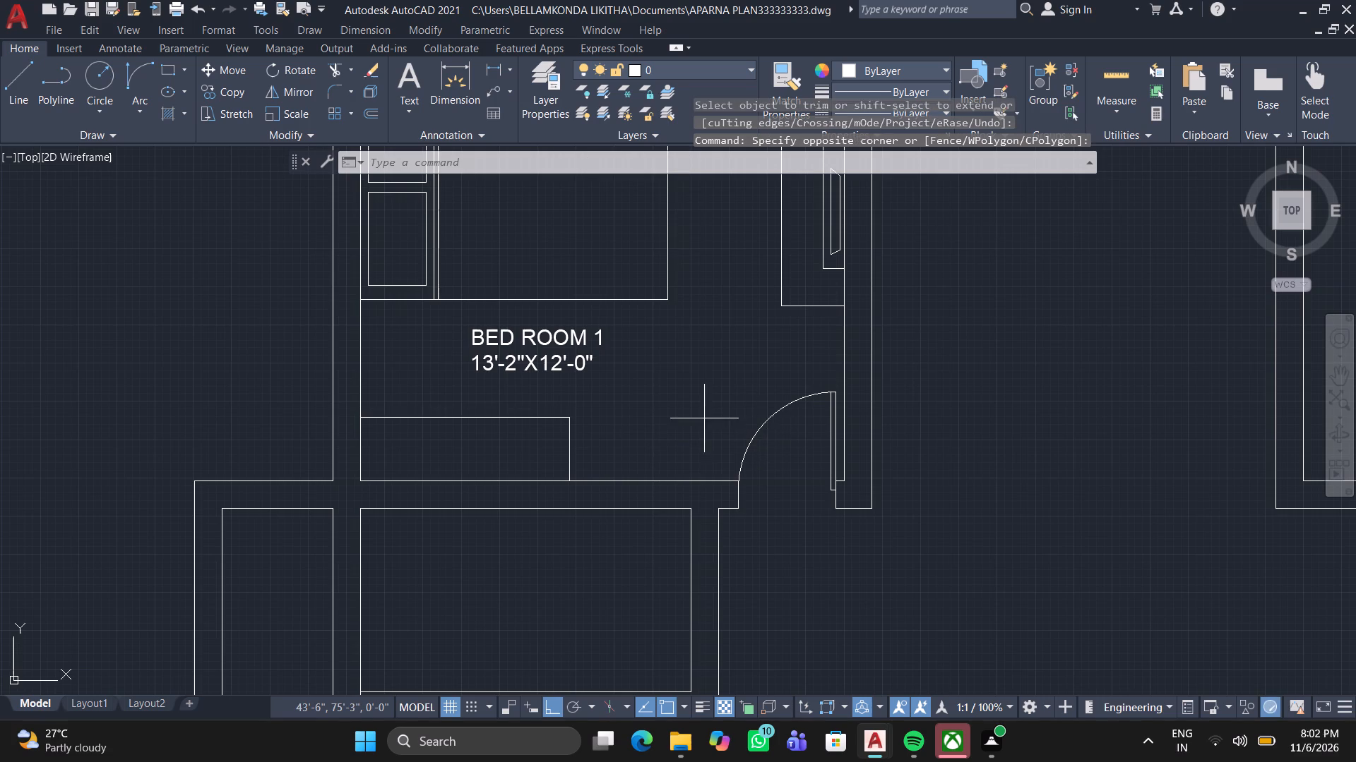
click(816, 523)
drag(756, 396, 792, 434)
click(823, 461)
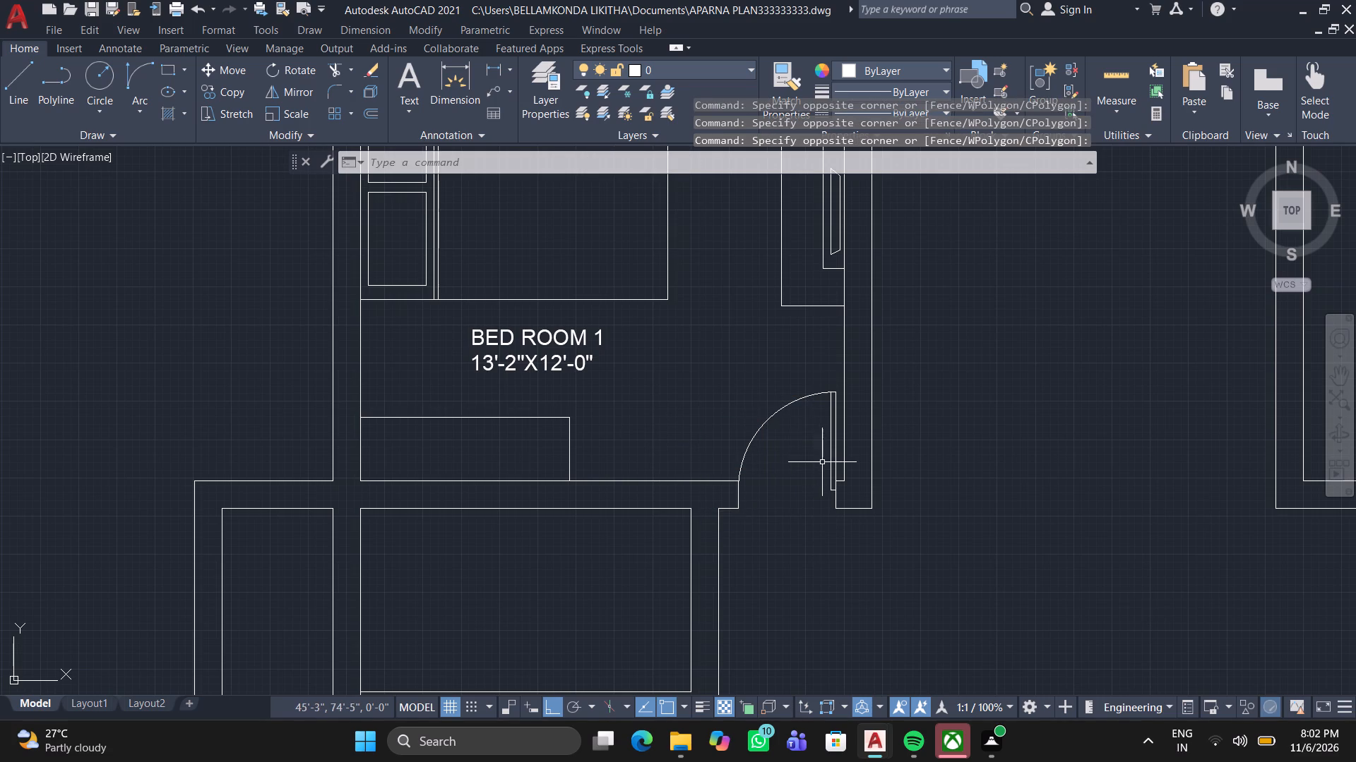
drag(844, 428, 811, 409)
click(780, 405)
drag(840, 684, 845, 693)
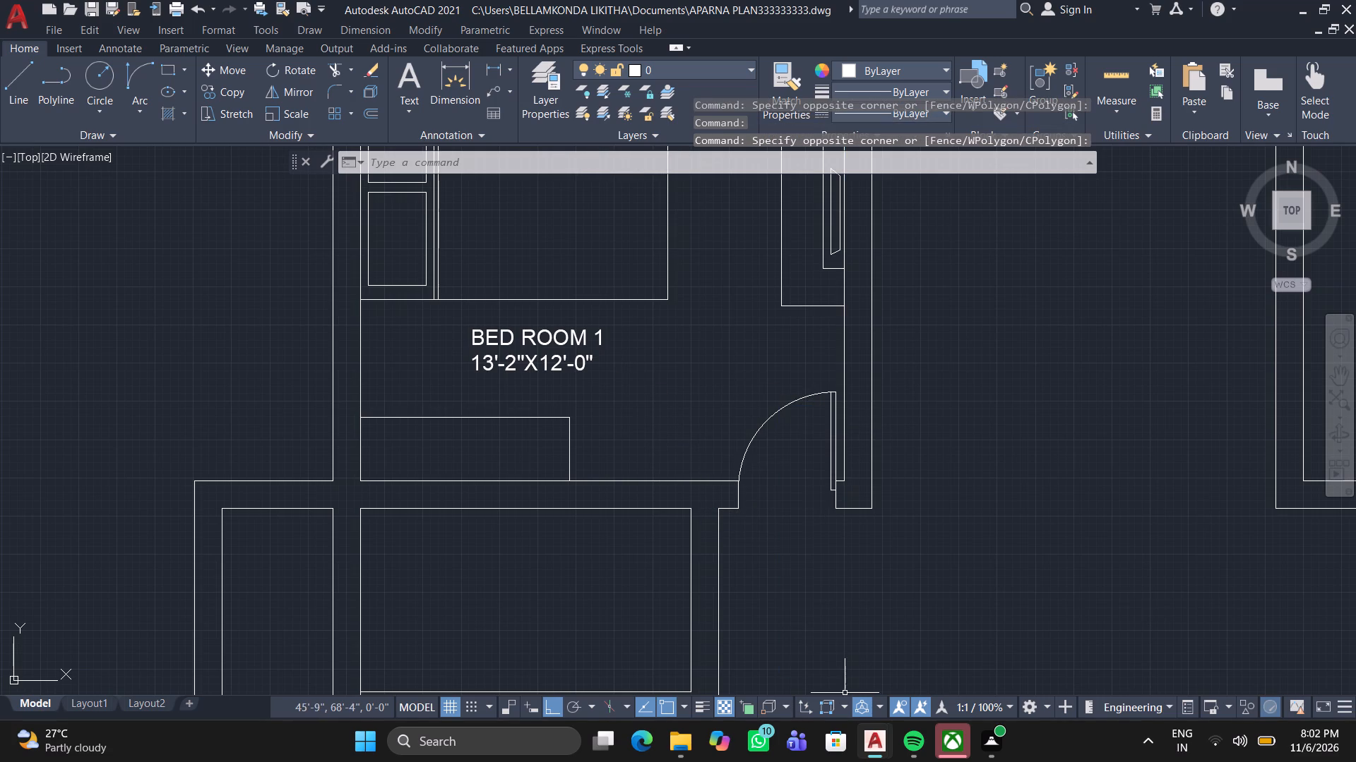
drag(834, 452, 823, 439)
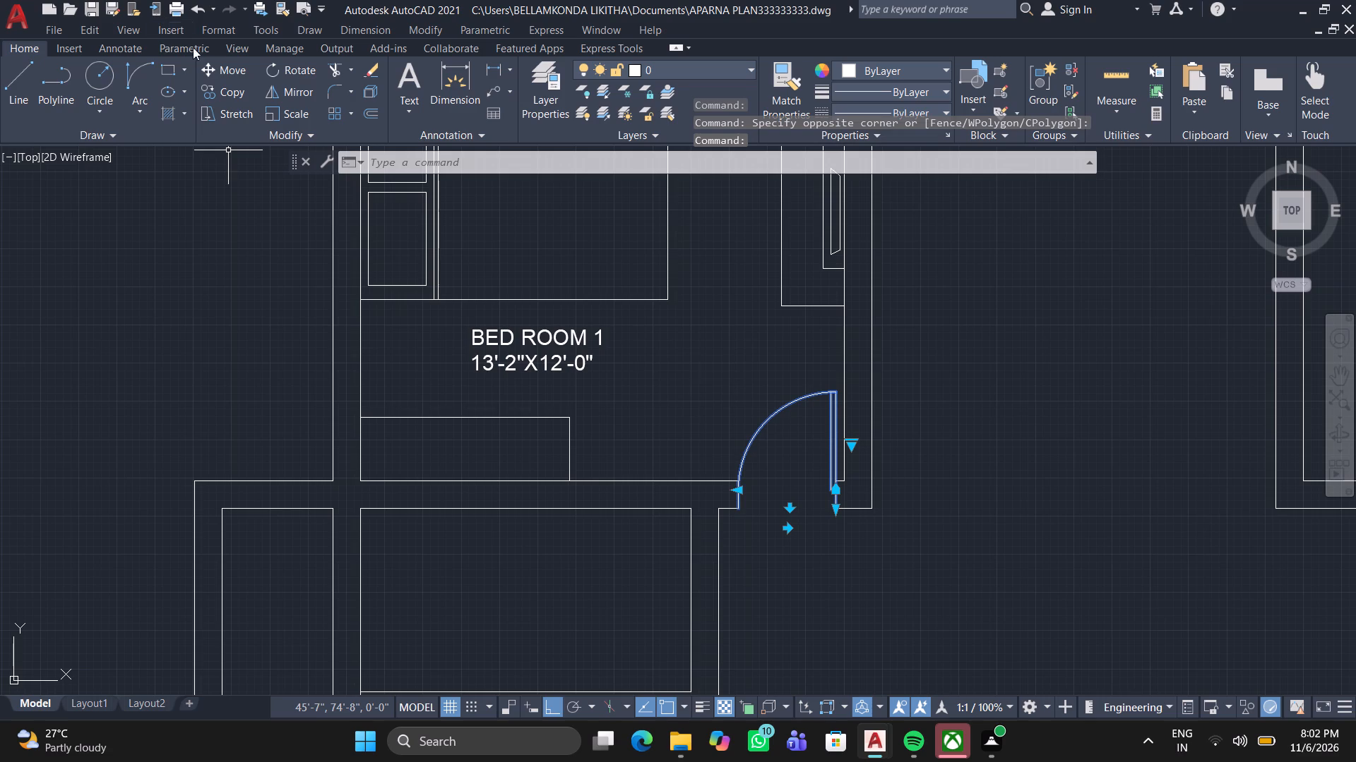
click(203, 89)
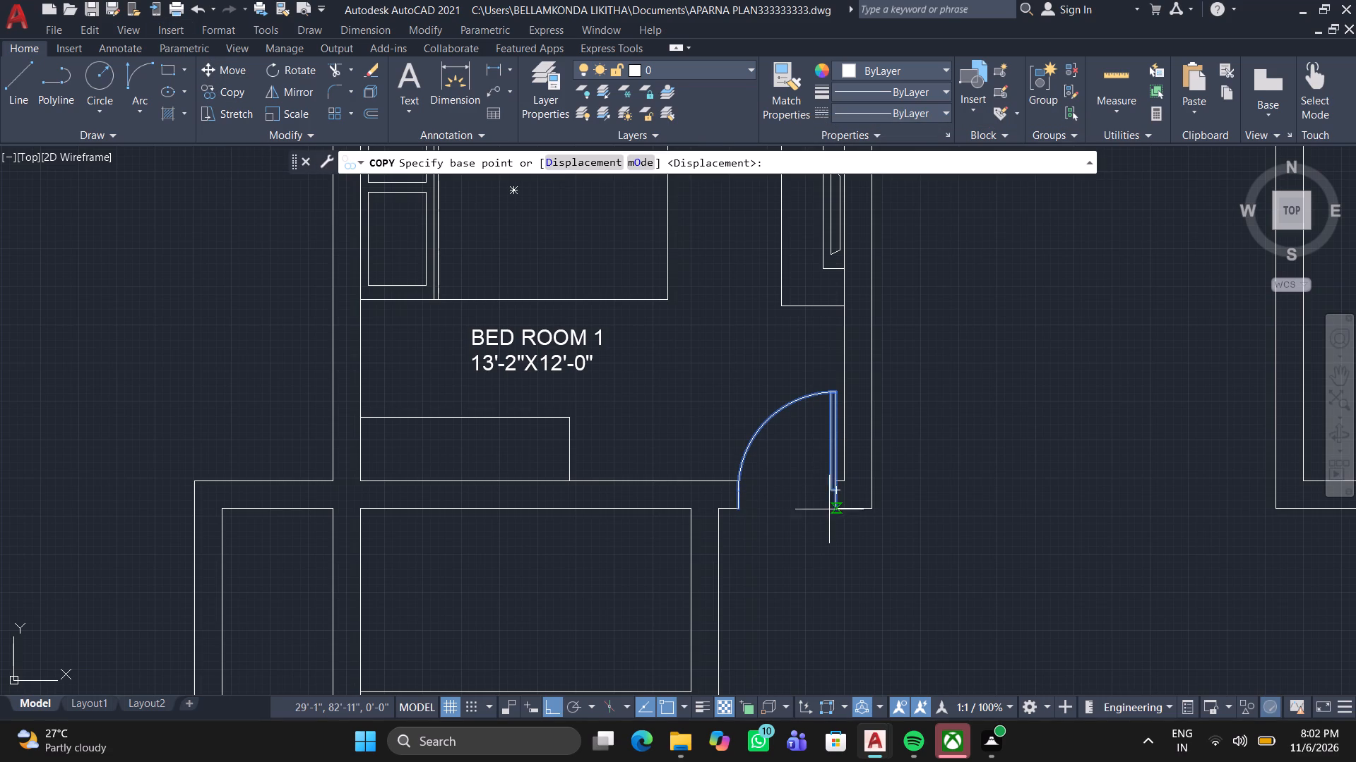
click(840, 507)
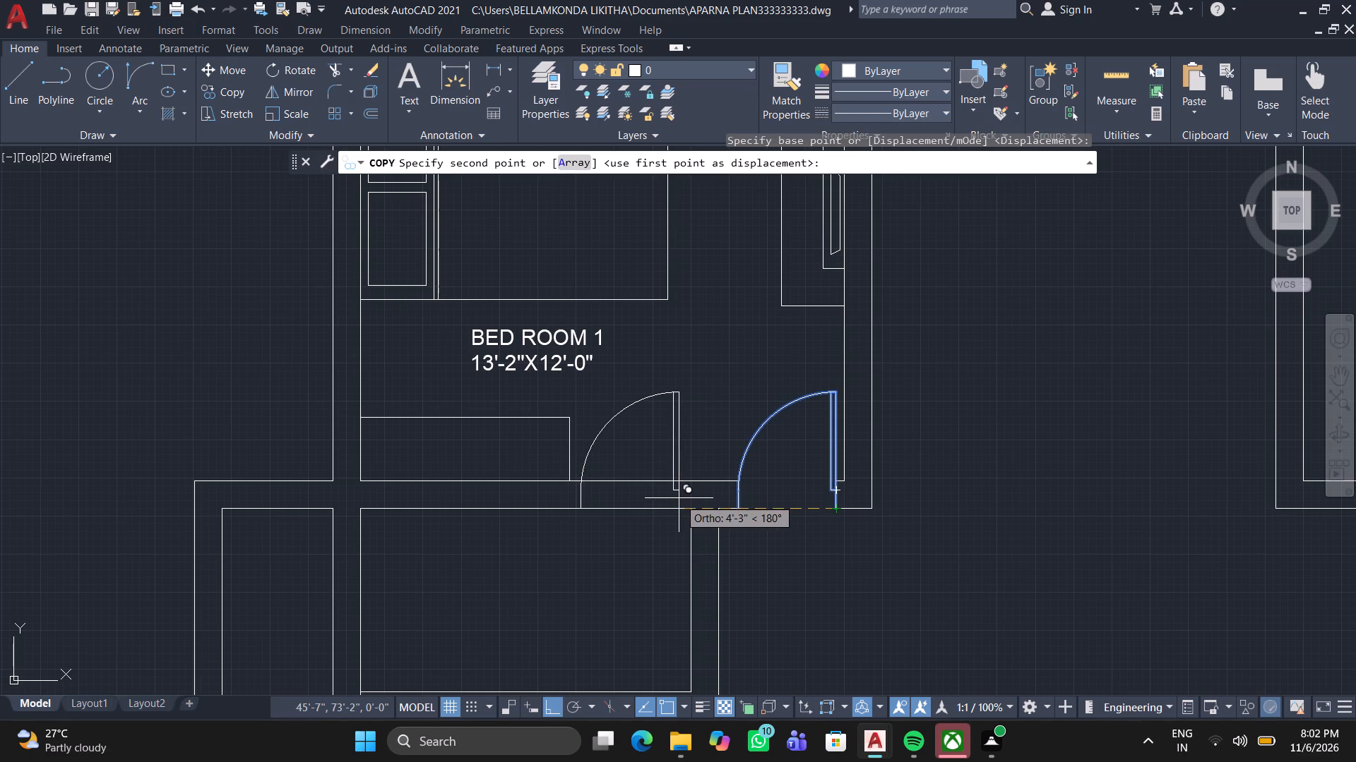
click(684, 499)
key(space)
Place the door copy on the wall below BED ROOM 1 and flip it to swing into the room below.
click(682, 477)
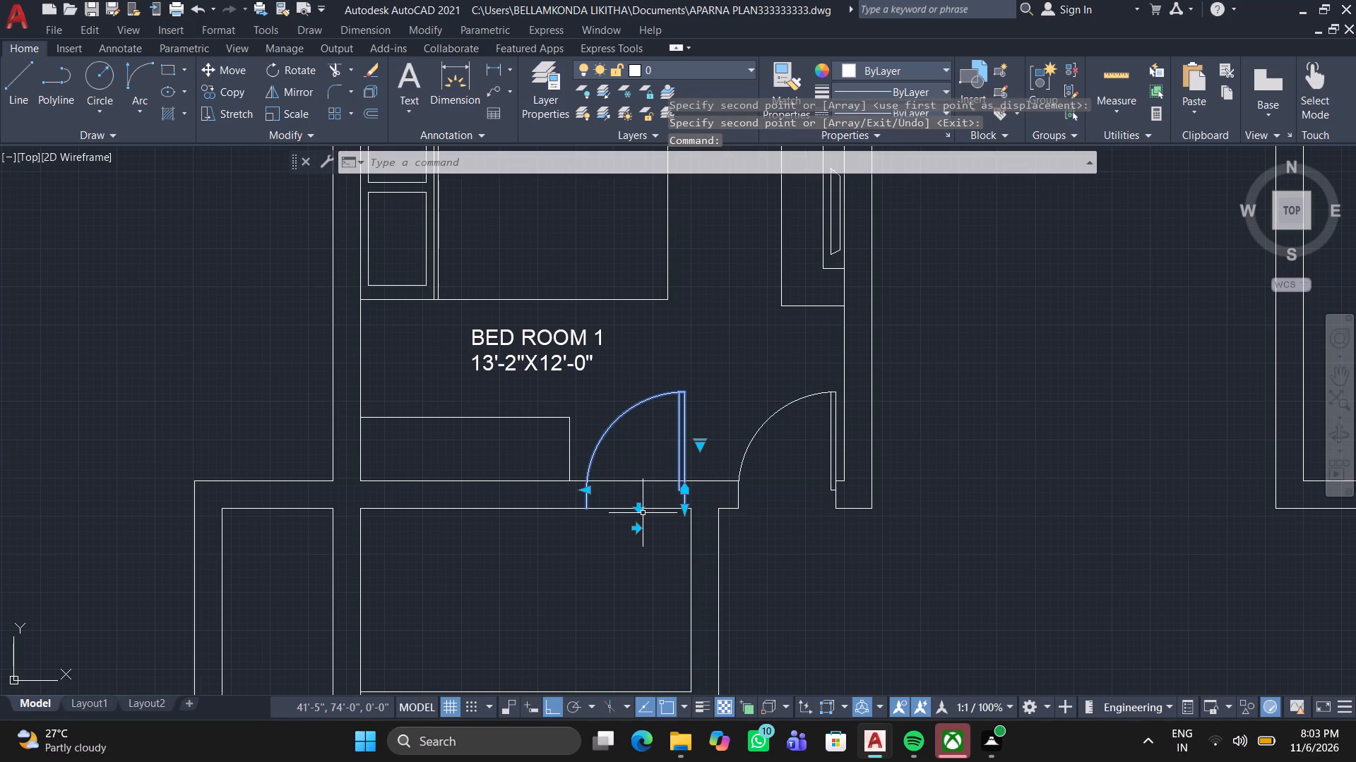
click(638, 507)
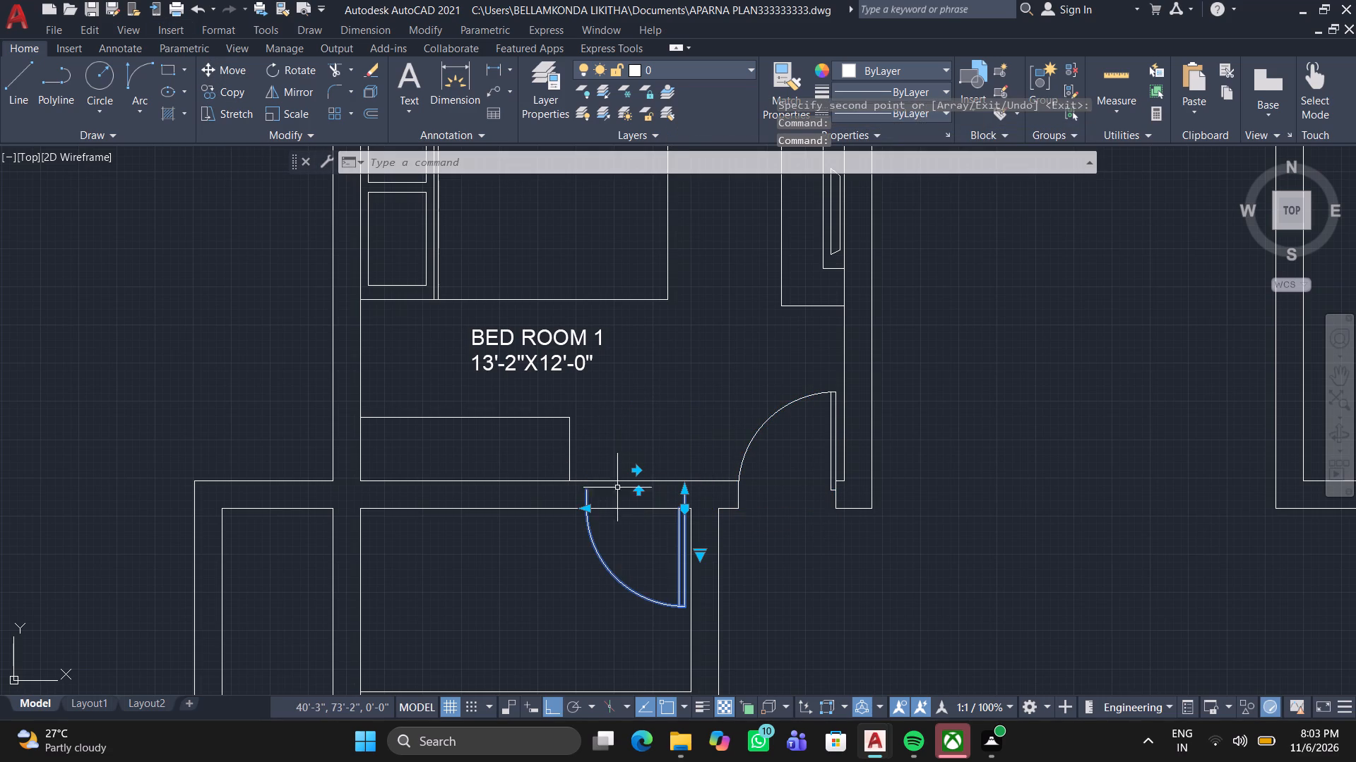
Move the flipped door by its hinge-side upper corner onto the upper line of the wall below BED ROOM 1.
click(220, 66)
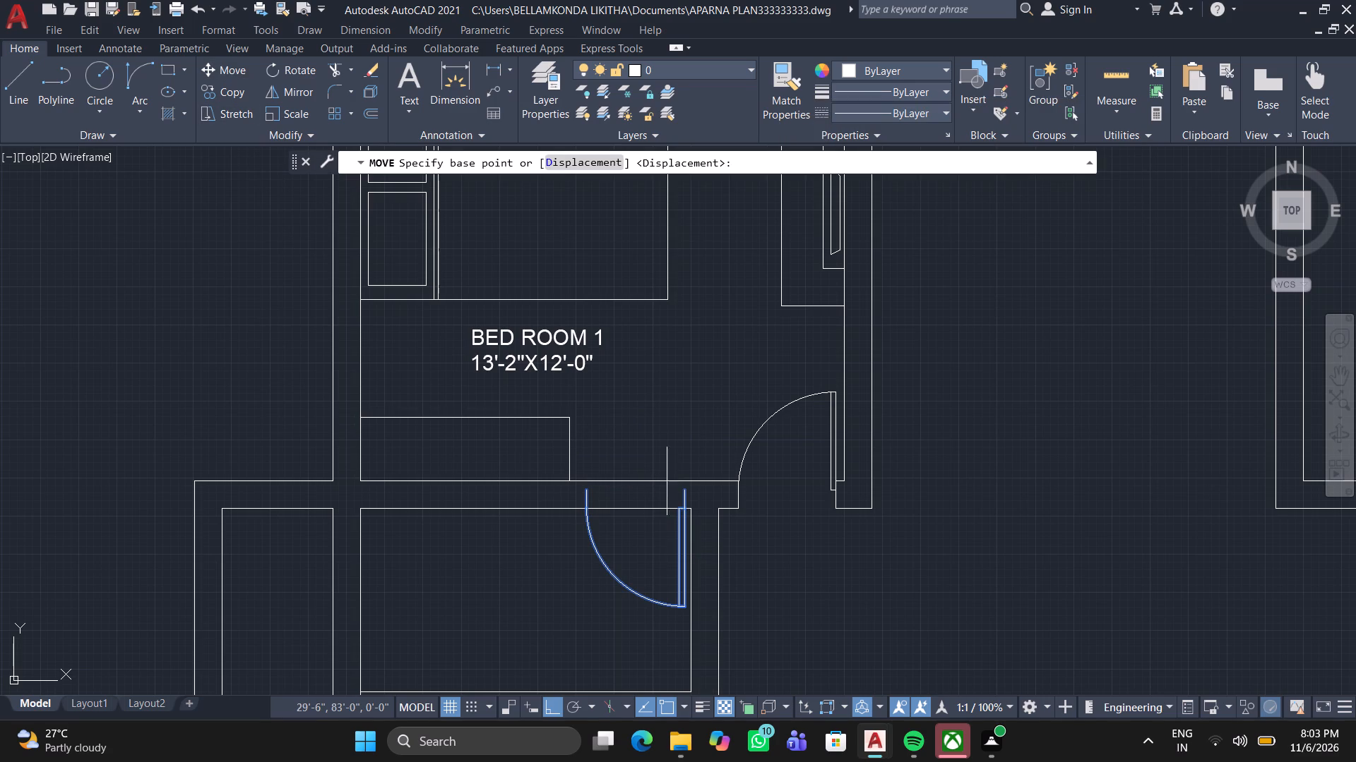
click(689, 494)
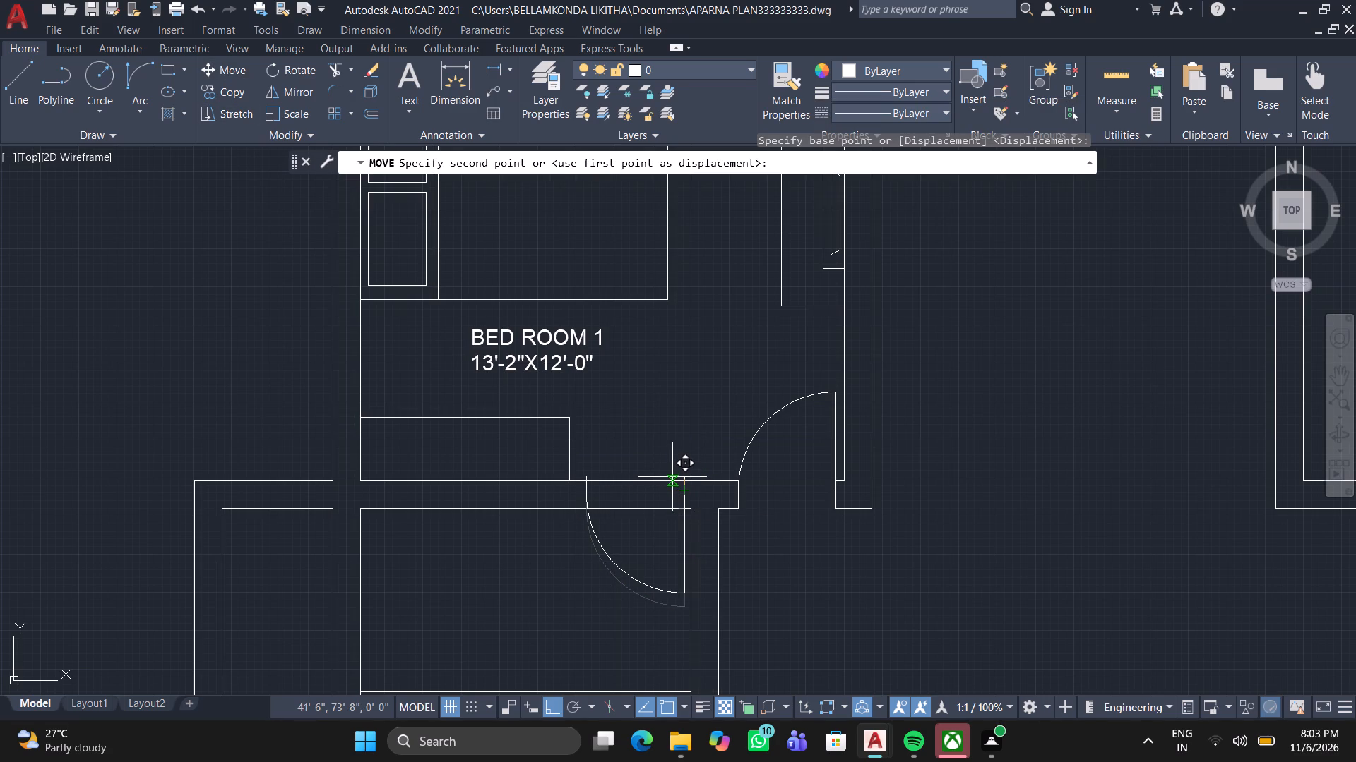
click(672, 477)
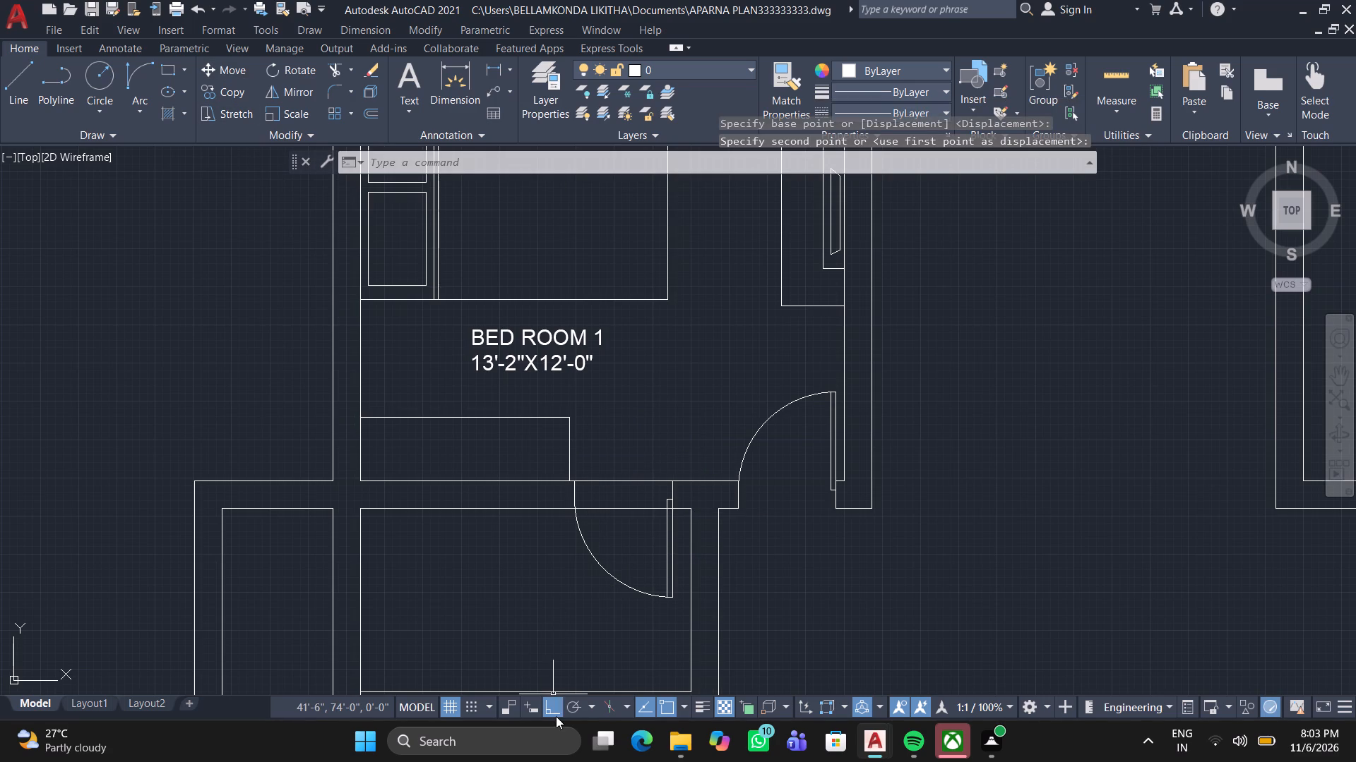
With Ortho off, trim both wall lines across the flipped door's opening, including the leftover piece inside the door leaf.
click(556, 716)
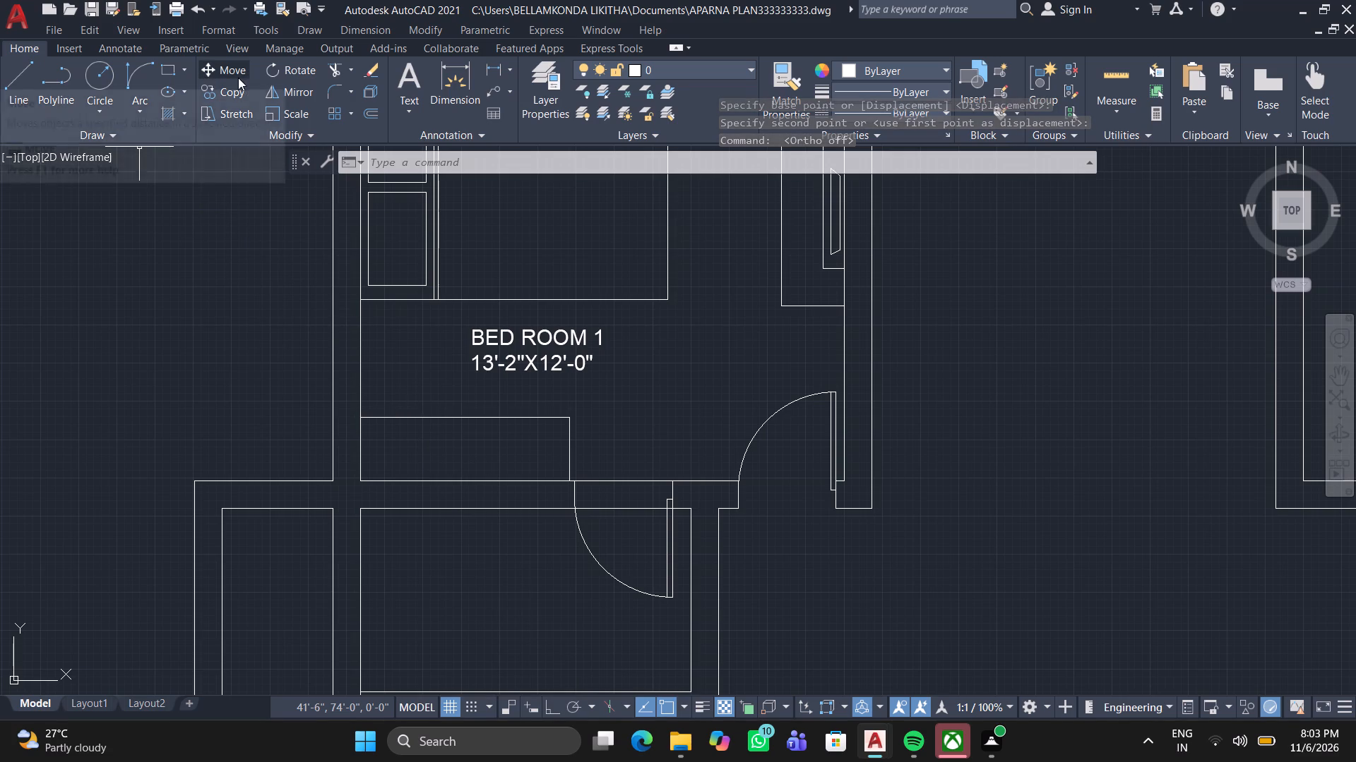
click(333, 67)
click(614, 521)
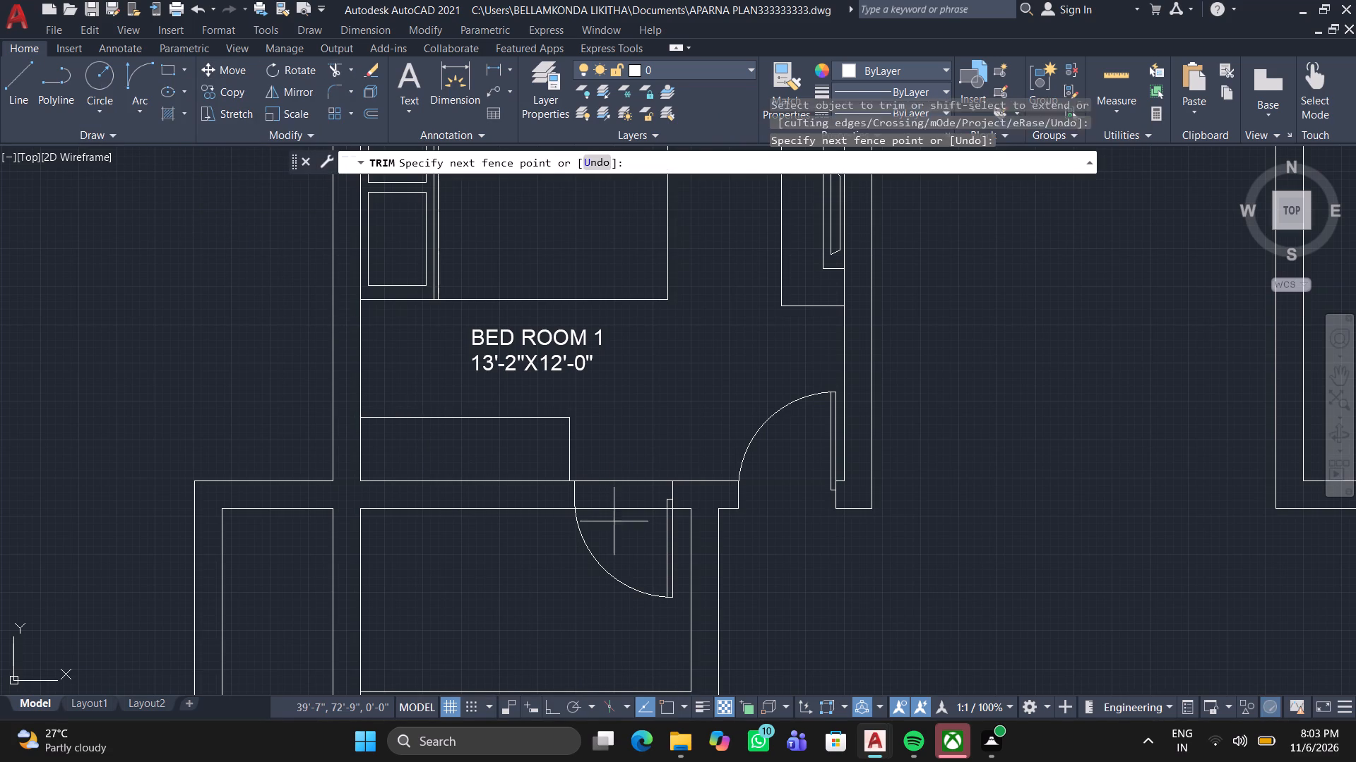
click(619, 440)
scroll(677, 518, up, 2)
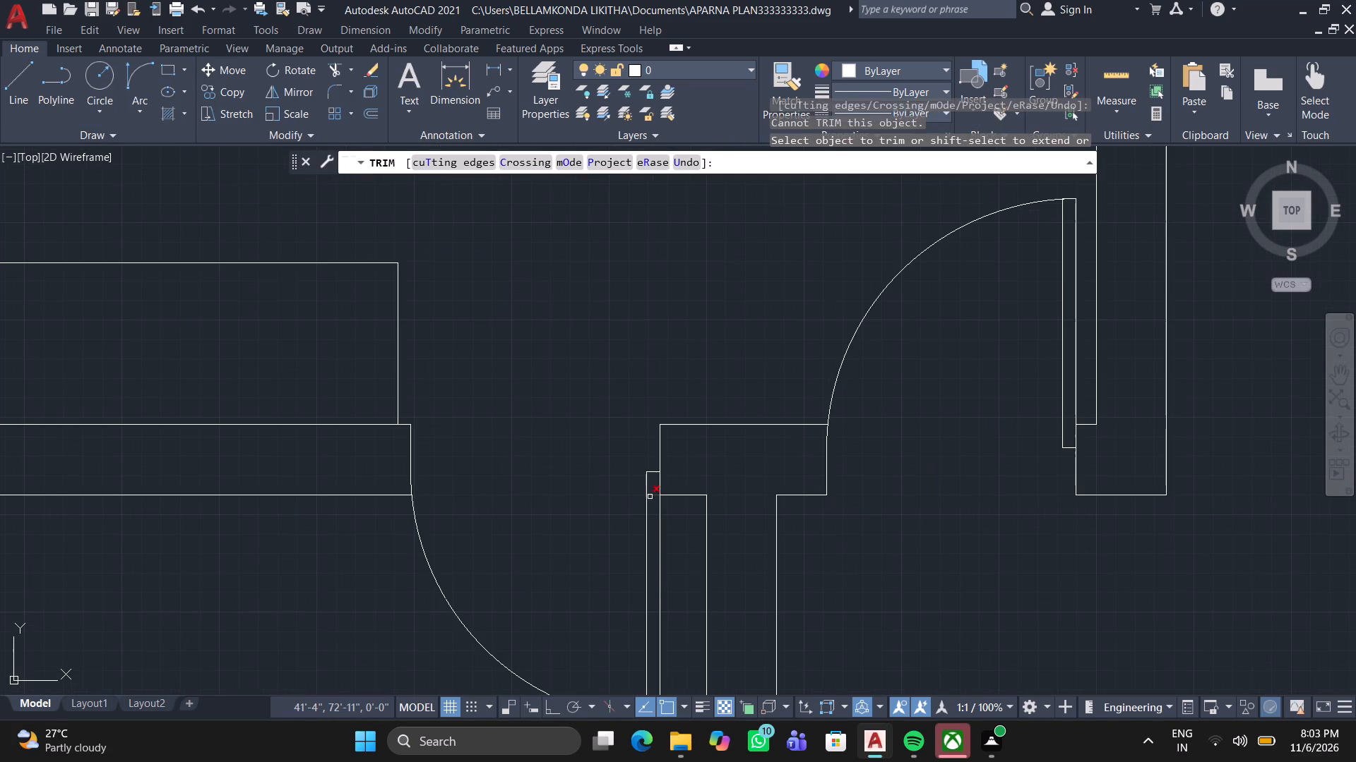
click(650, 497)
click(652, 490)
click(533, 569)
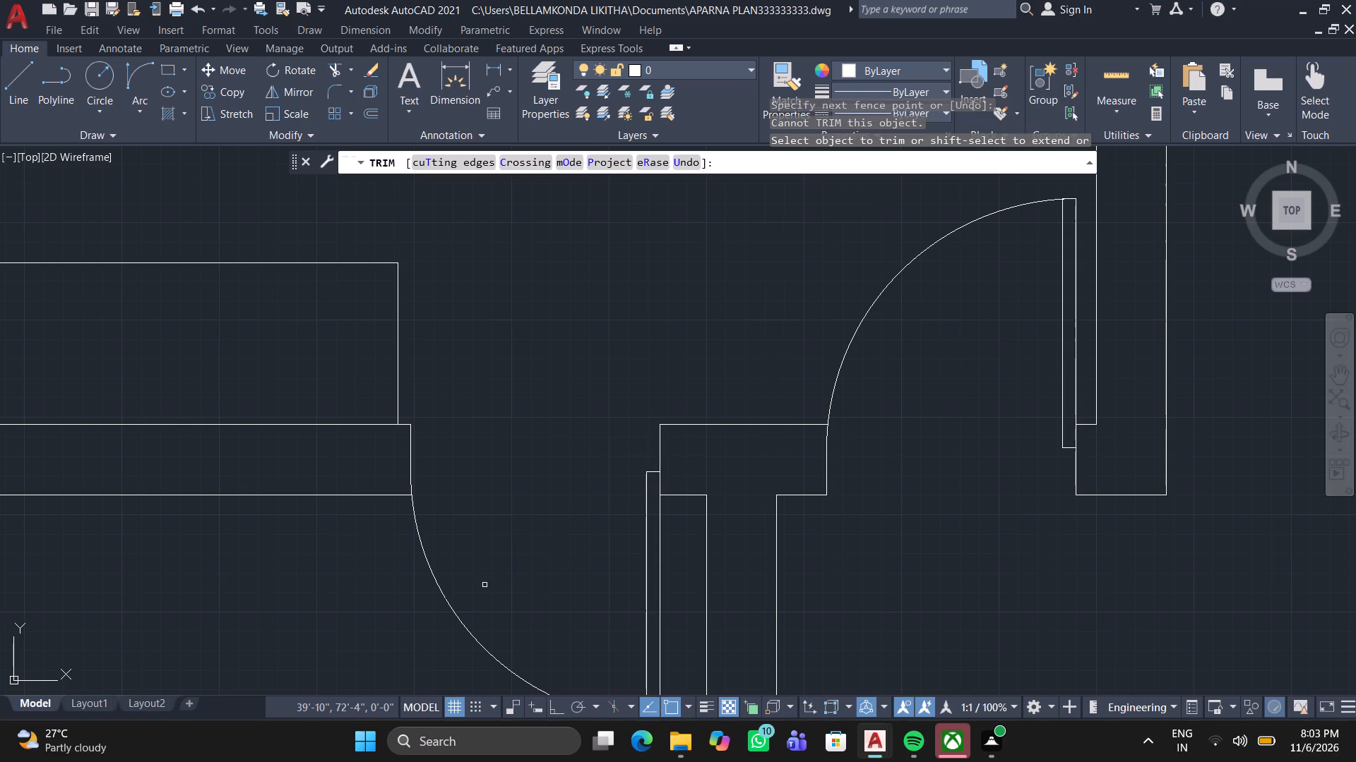
key(space)
scroll(435, 548, down, 4)
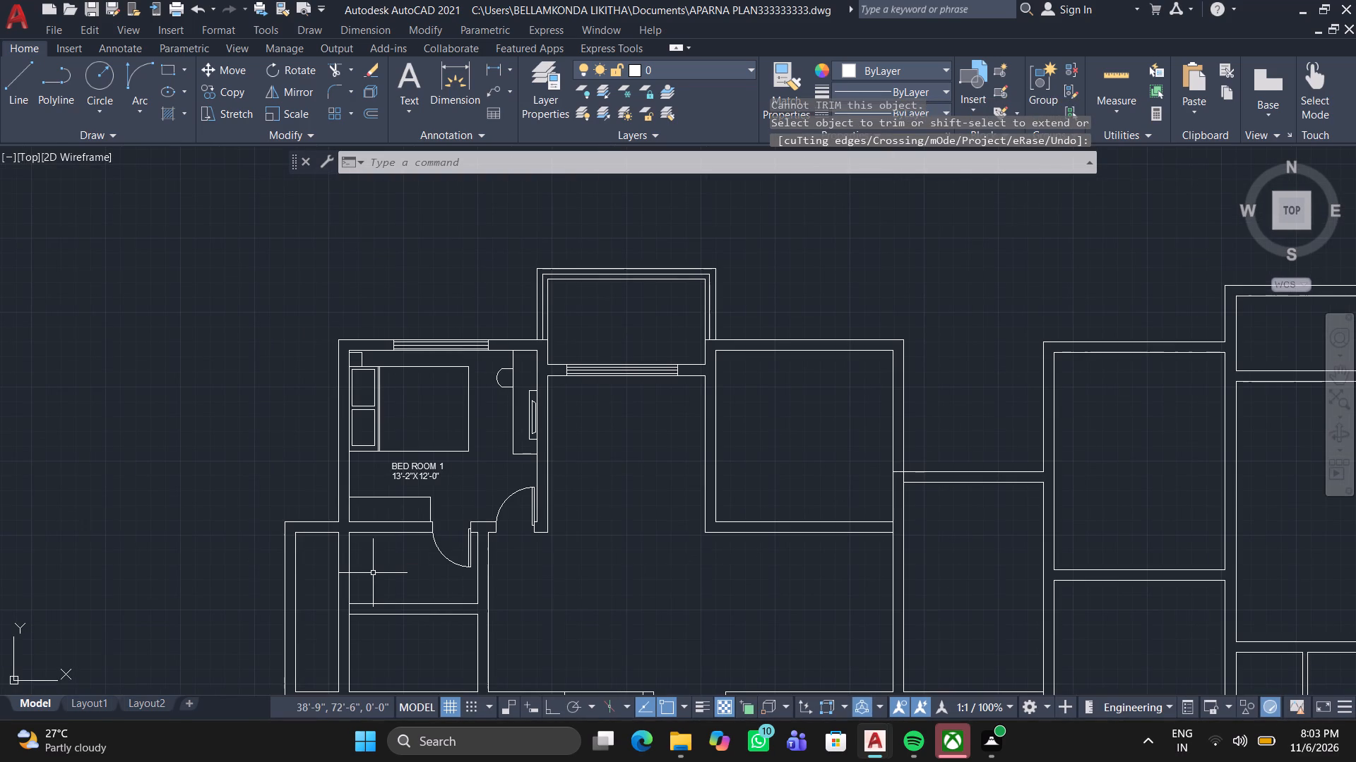
Draw two short horizontal lines across the outer left wall of the narrow space as opening ends, joined along the outer face.
middle_drag(375, 570, 472, 542)
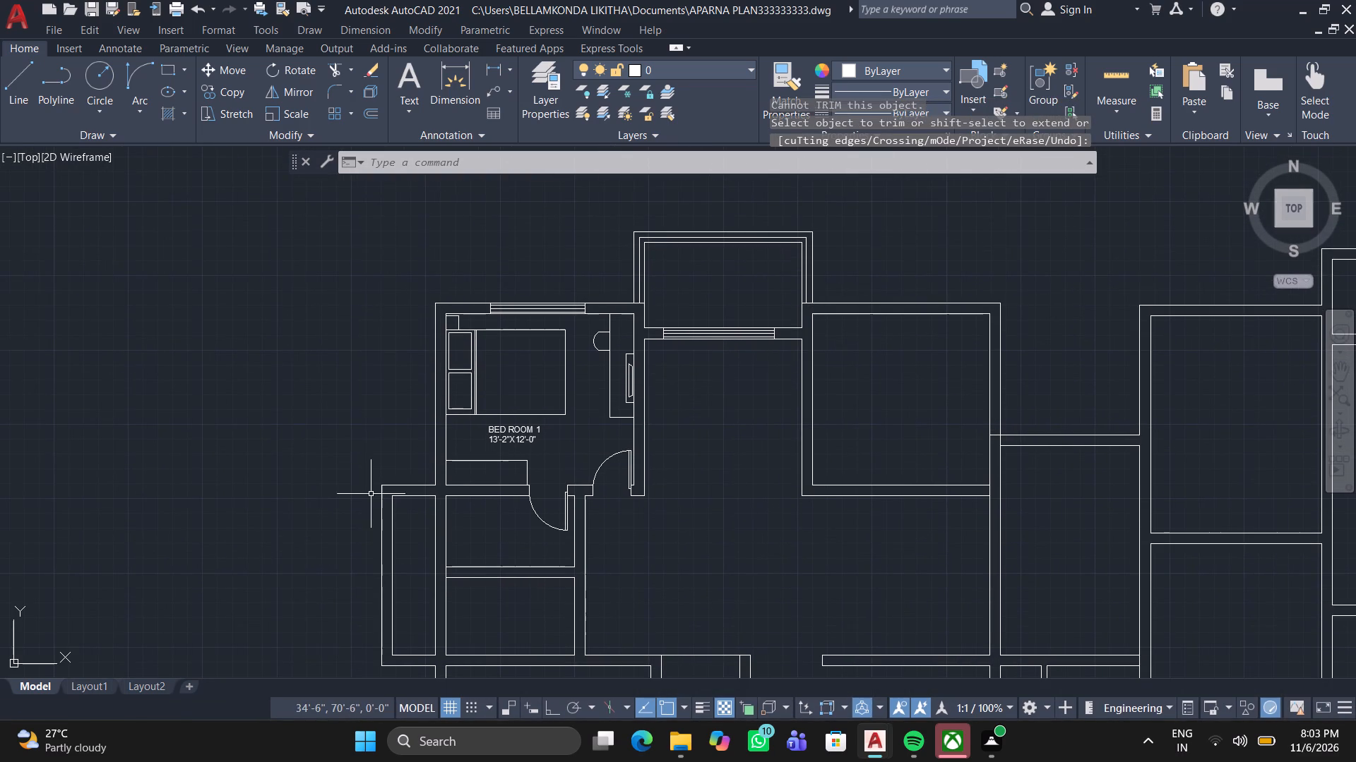
double_click(23, 60)
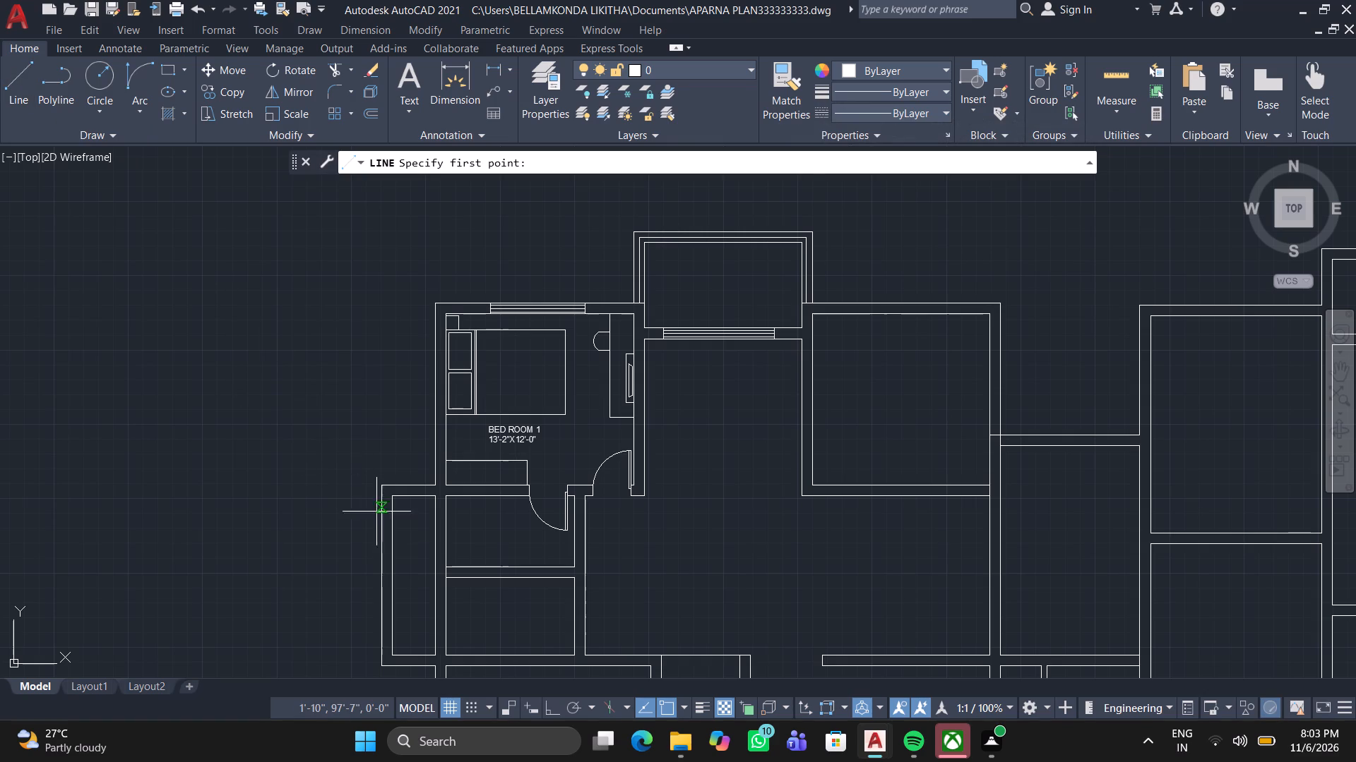
middle_drag(446, 570, 475, 412)
scroll(475, 412, up, 3)
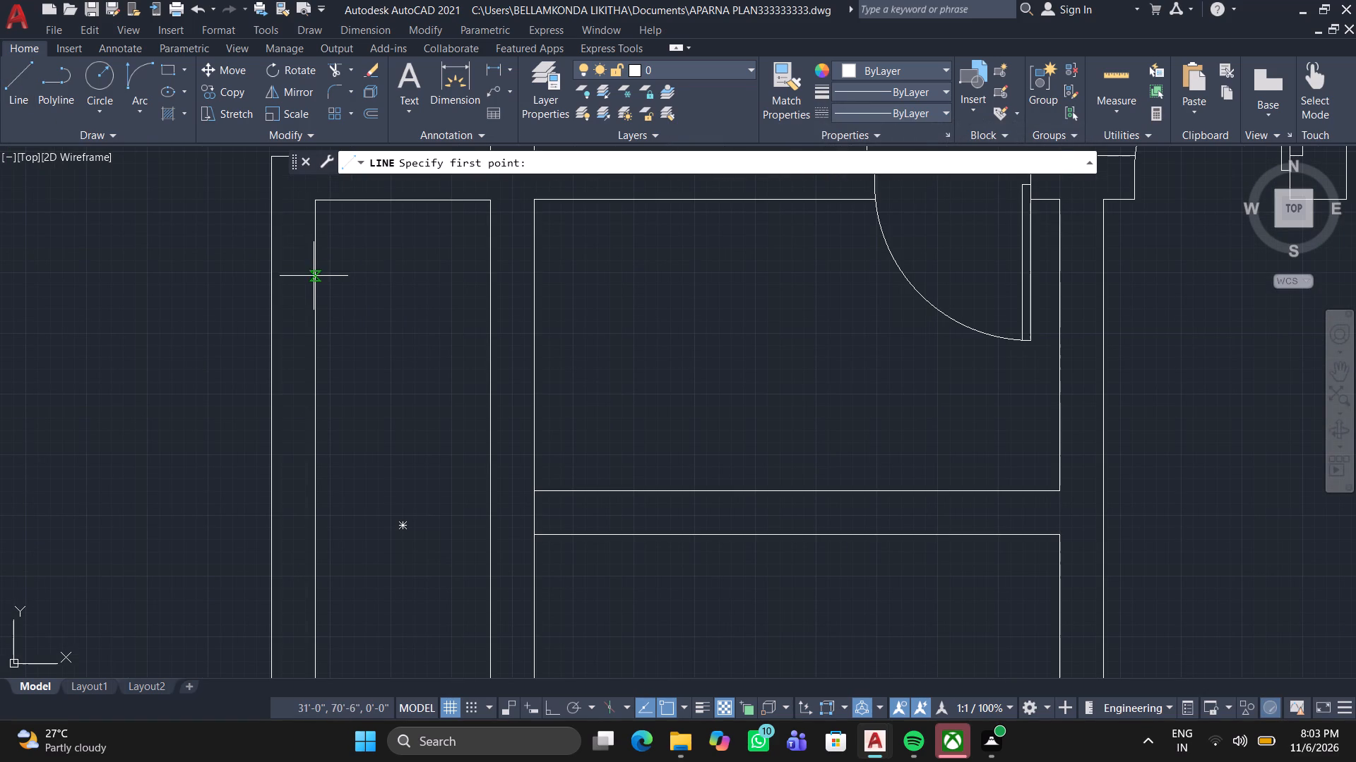
click(314, 276)
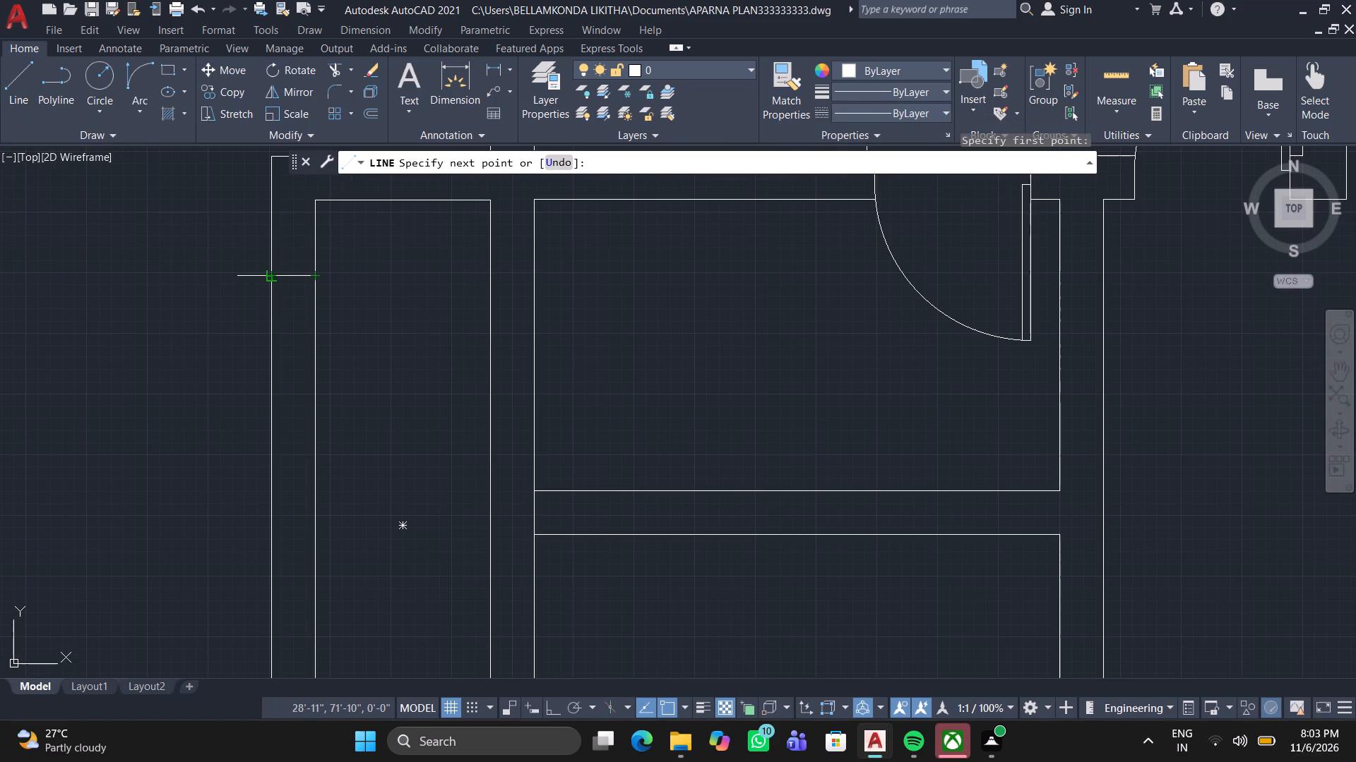
click(269, 274)
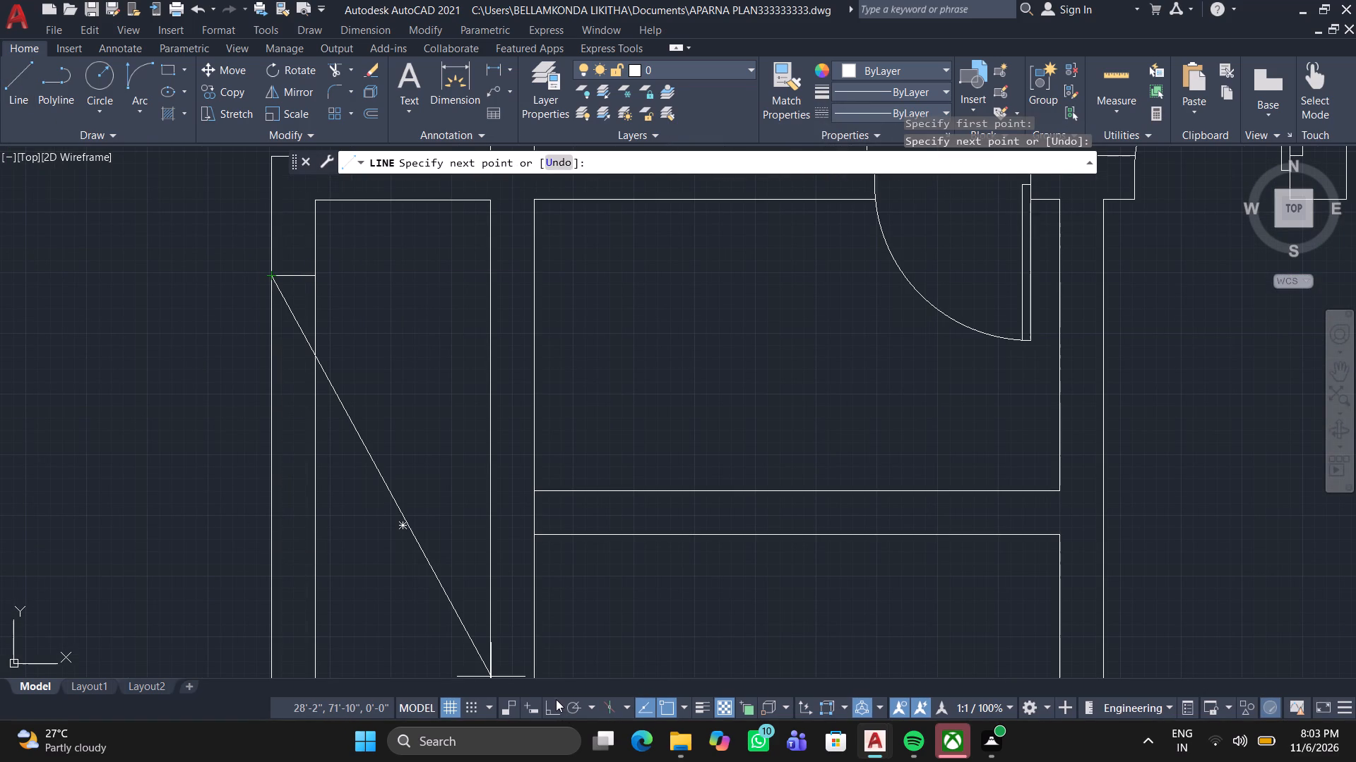
click(548, 706)
scroll(462, 621, down, 1)
middle_drag(455, 605, 445, 457)
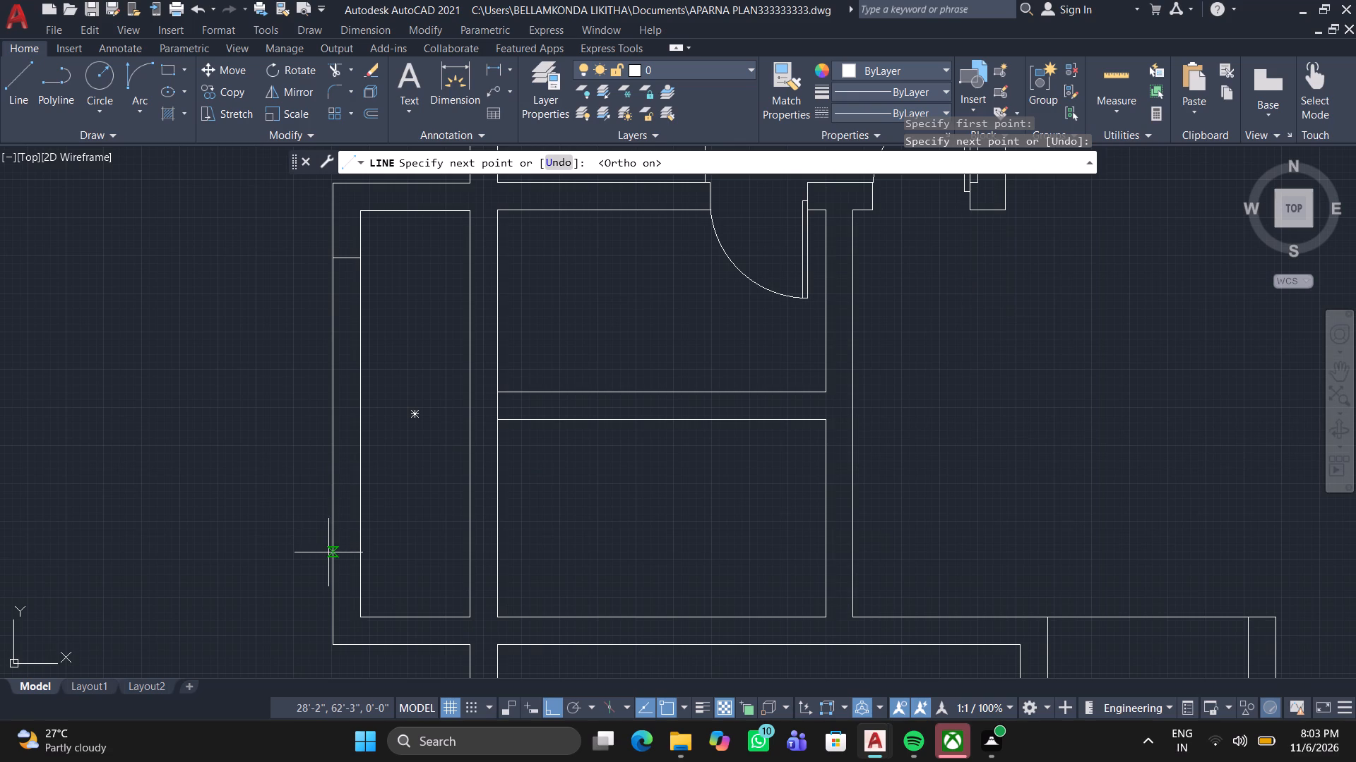
click(335, 553)
scroll(338, 550, up, 1)
click(372, 554)
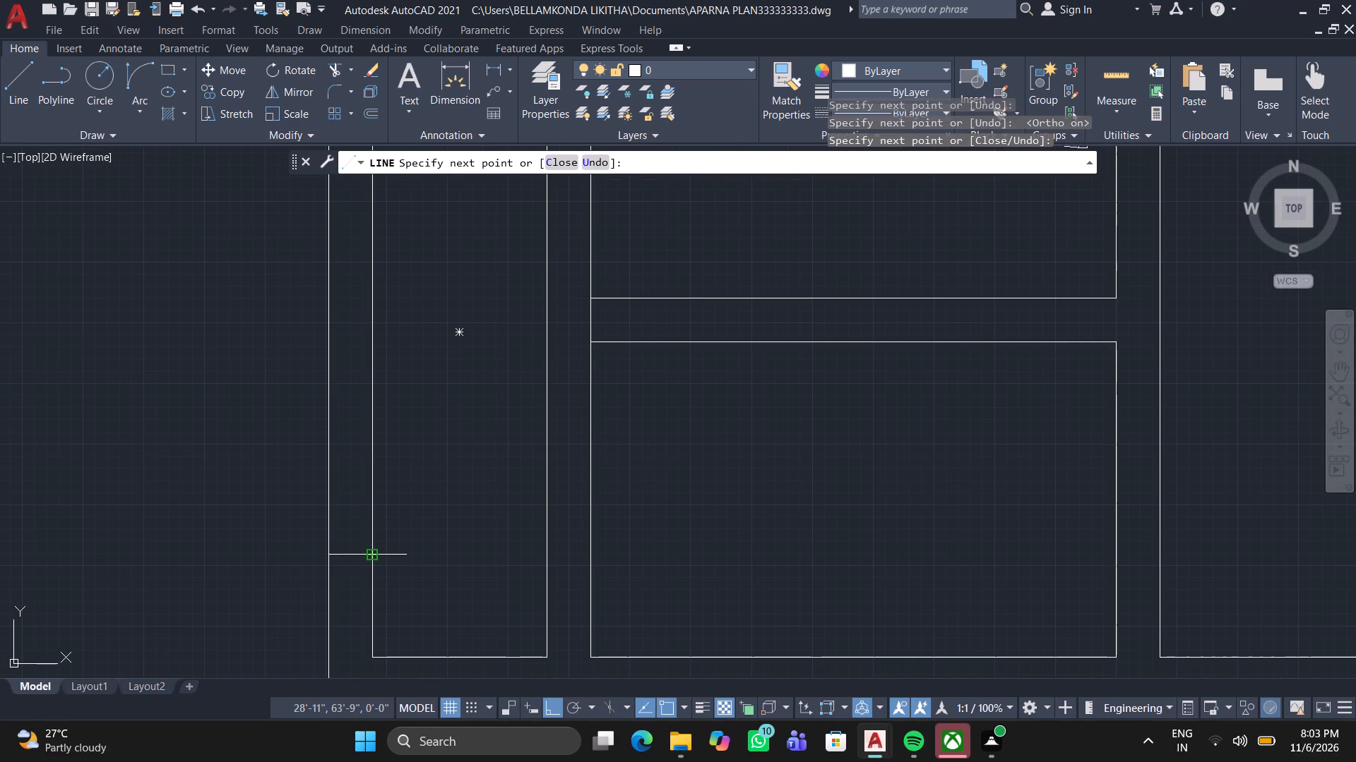
key(space)
scroll(373, 433, down, 2)
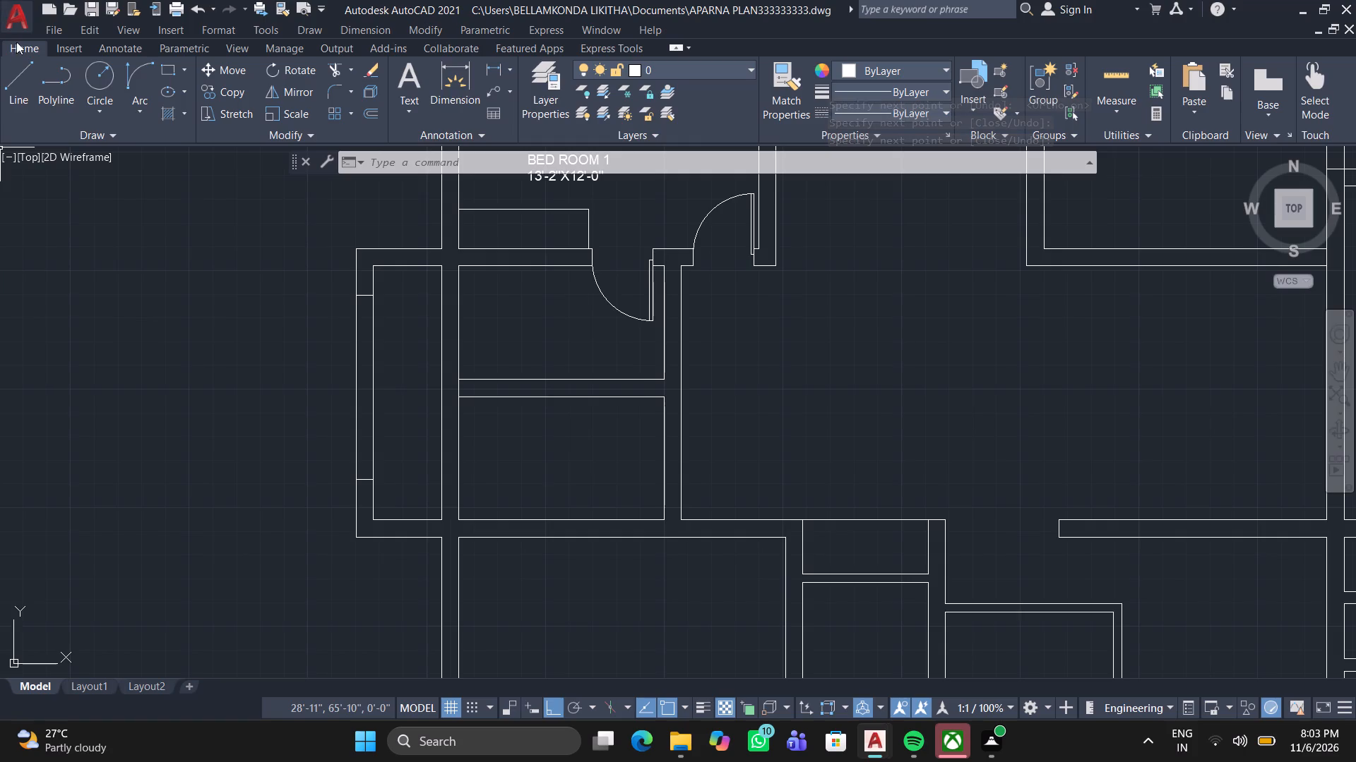
Draw the ends of a small window opening across the left wall of the room below BED ROOM 1, joined along the inner face.
click(14, 66)
scroll(452, 308, up, 1)
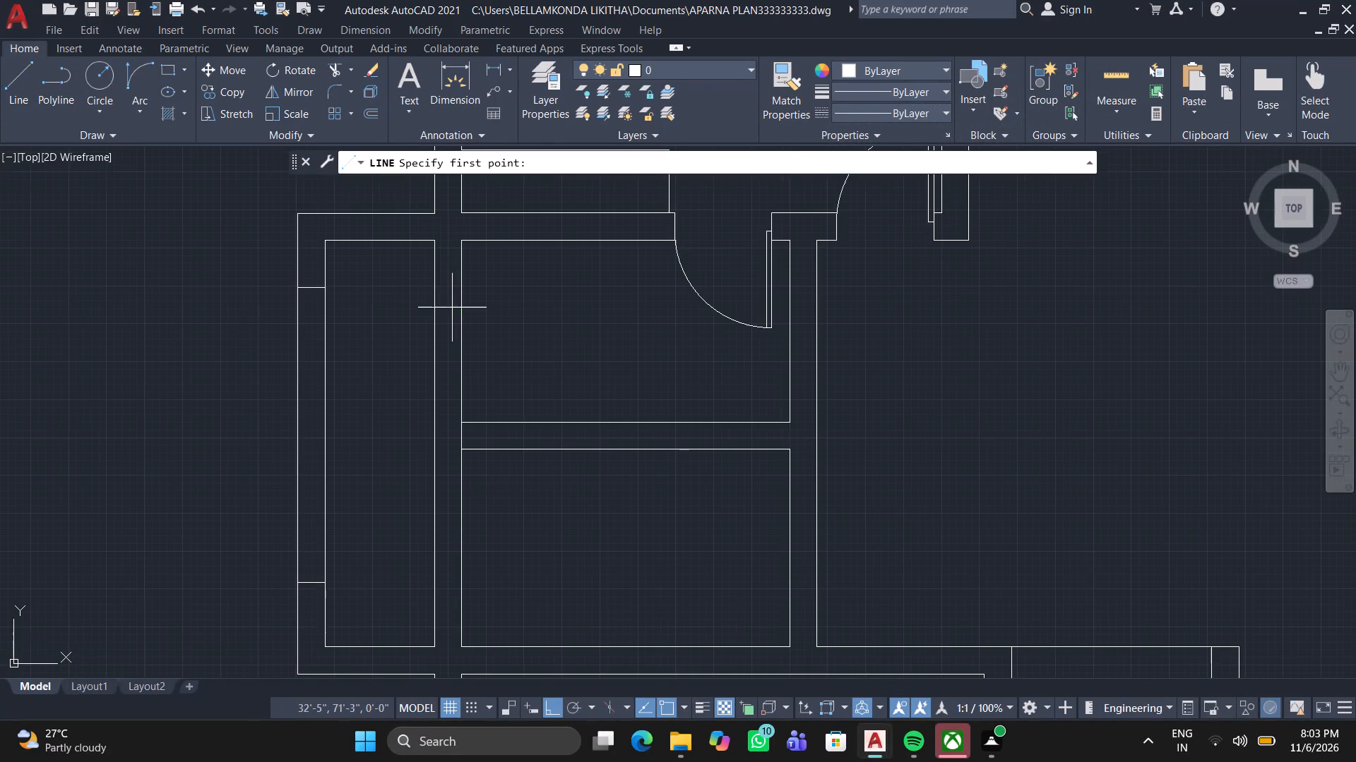
click(437, 310)
drag(460, 313, 461, 322)
click(466, 388)
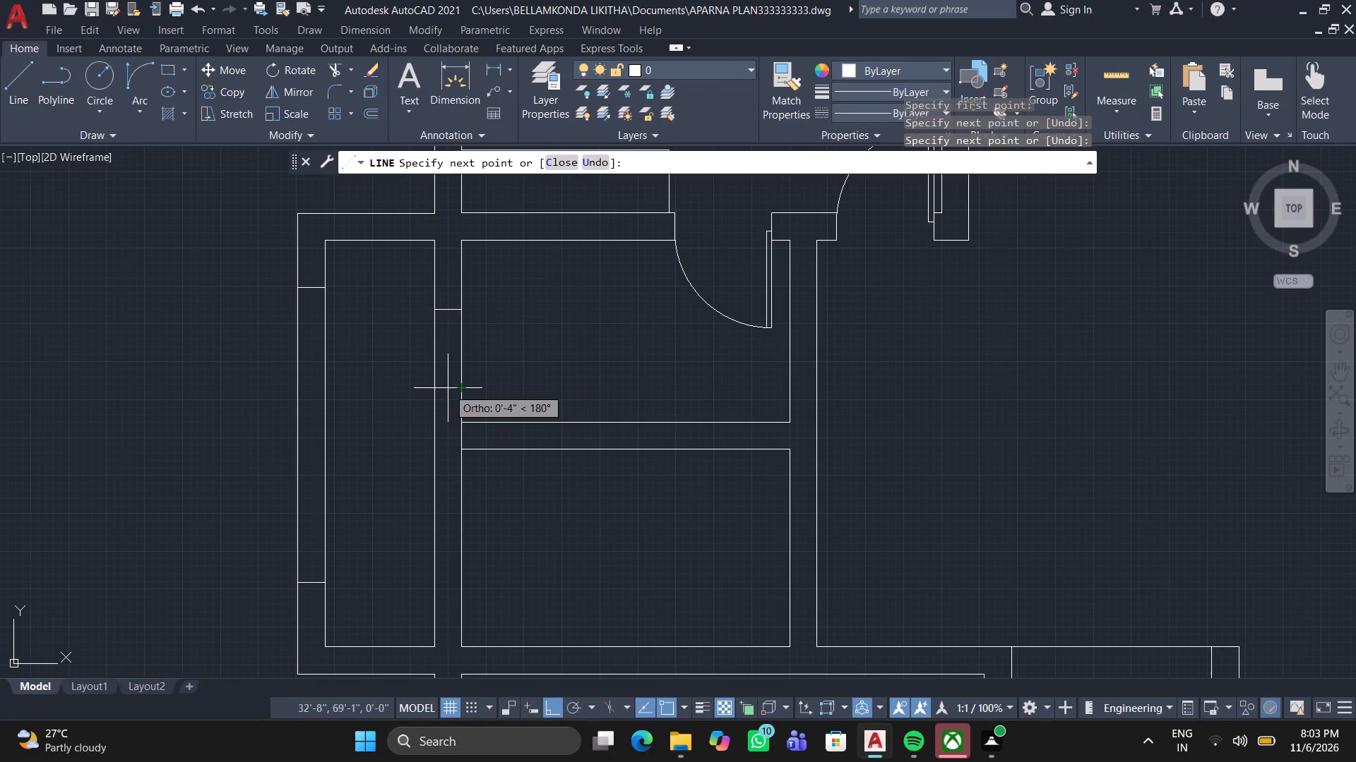
click(429, 385)
key(space)
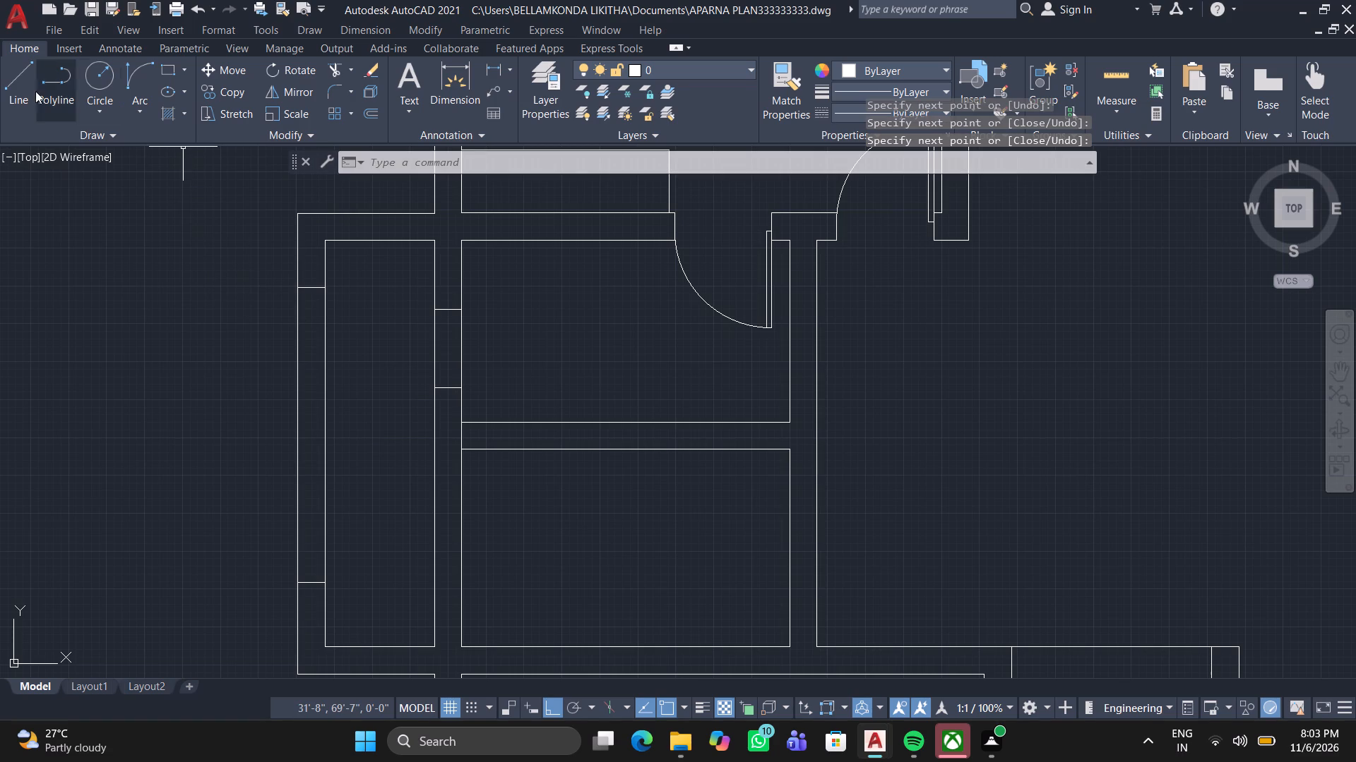
Draw the ends of a window opening across the left wall of the next room down, joined along the inner face.
click(16, 72)
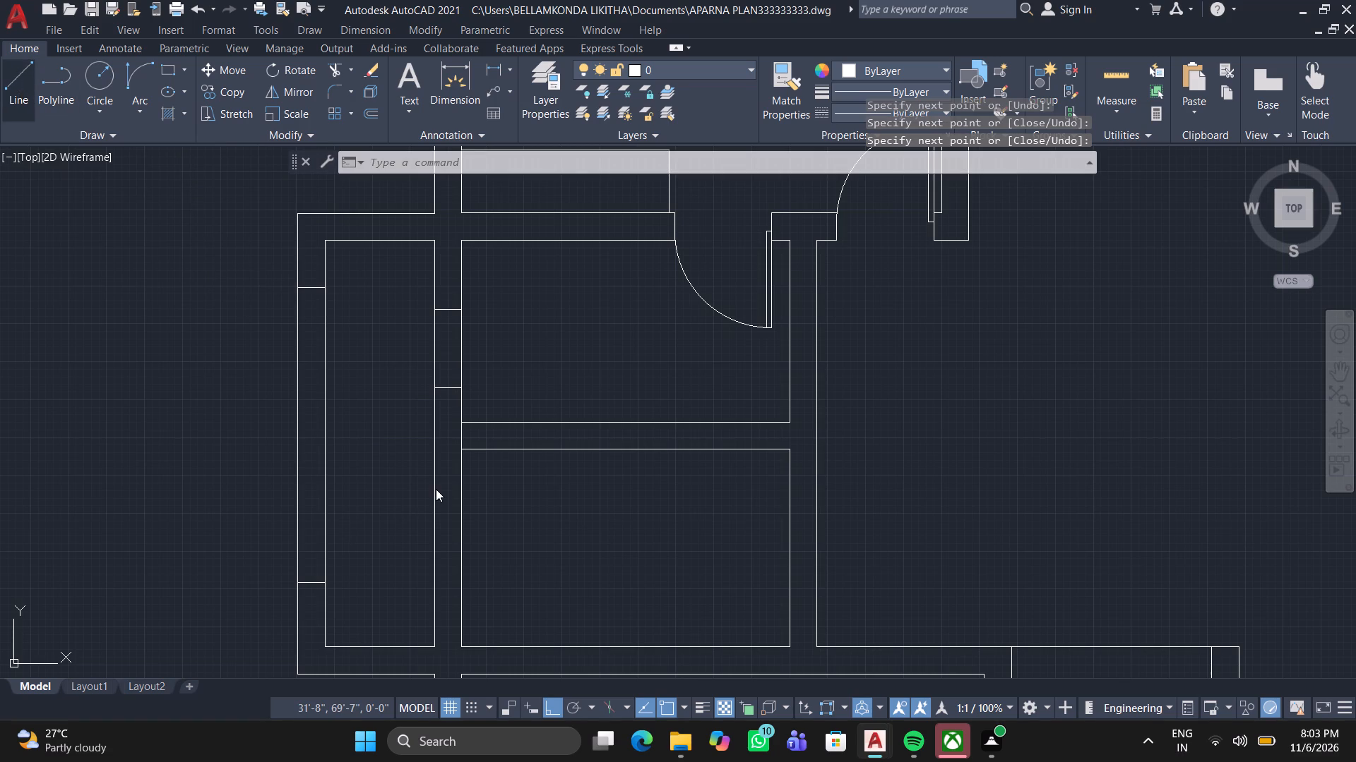
click(436, 485)
scroll(453, 484, up, 1)
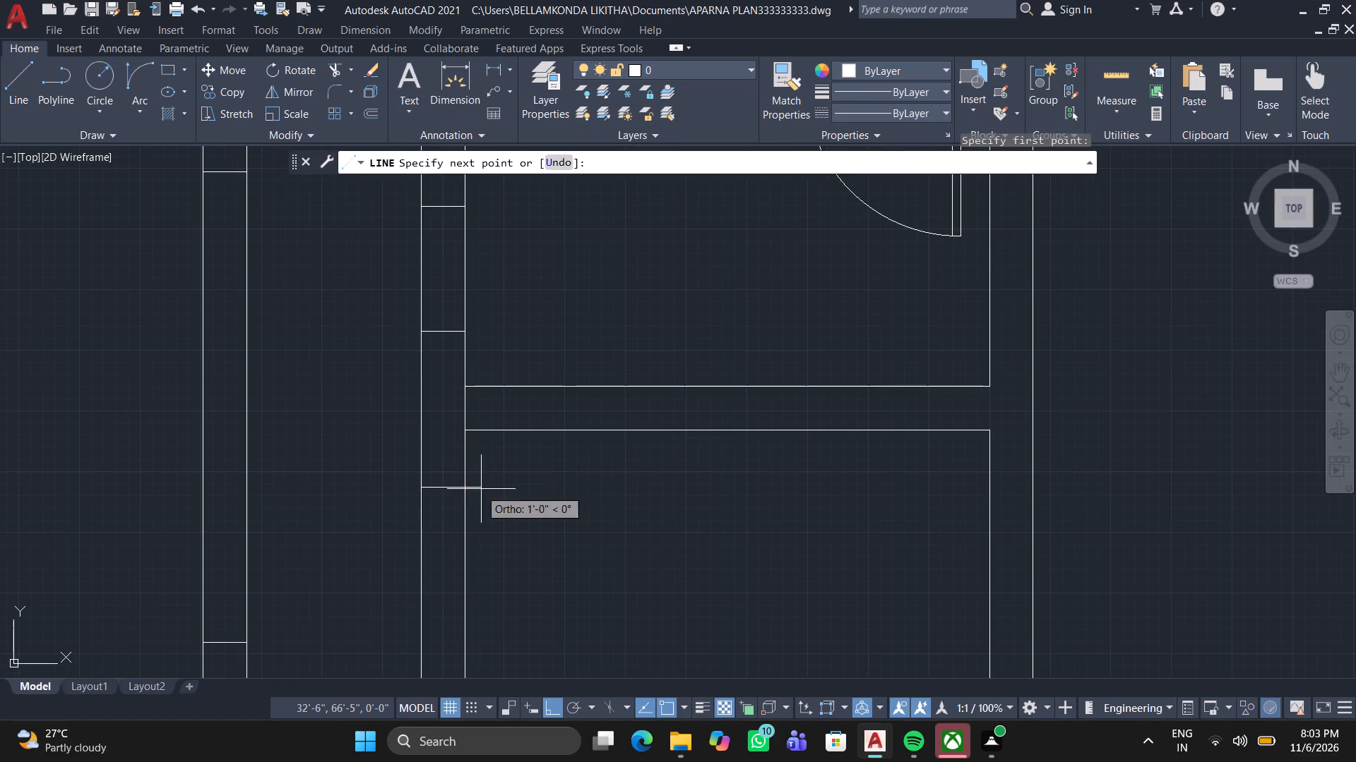
click(463, 489)
middle_drag(465, 588, 488, 437)
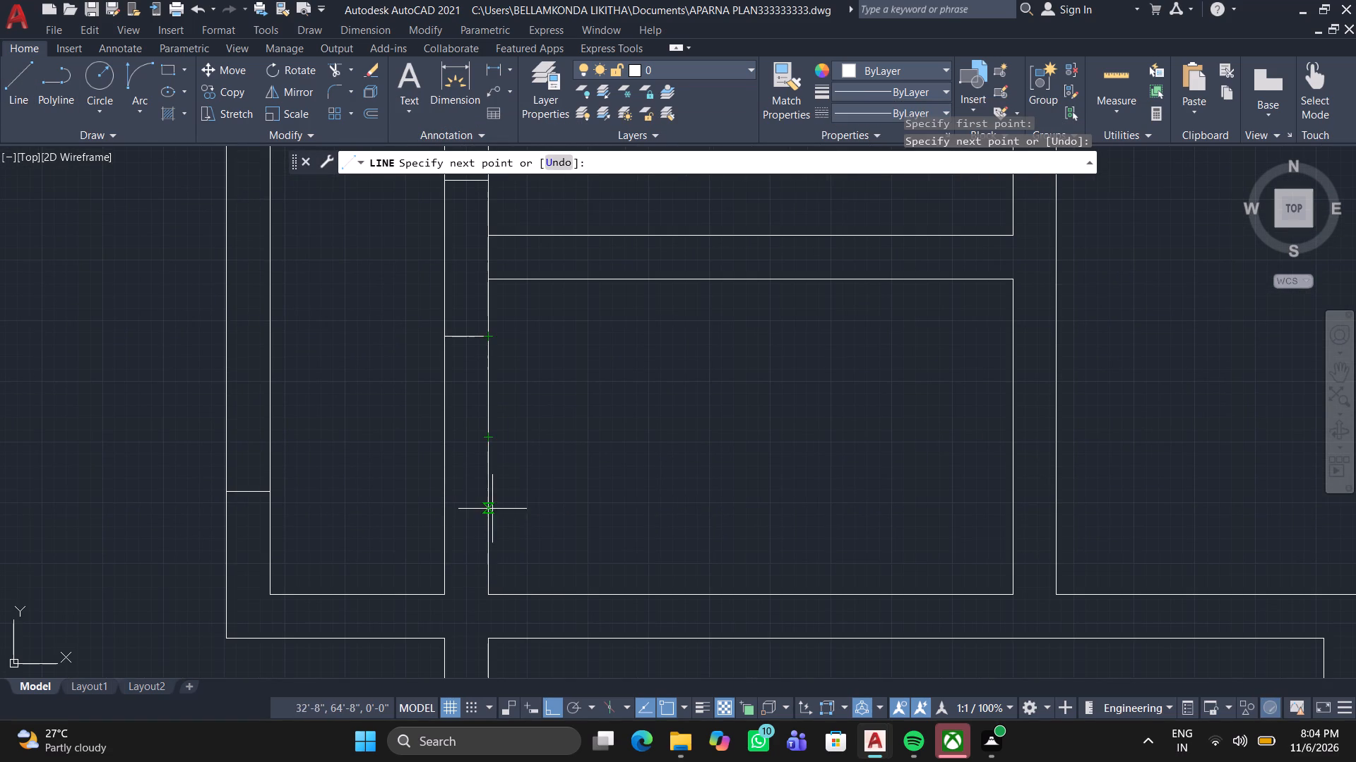
double_click(496, 468)
scroll(474, 469, up, 1)
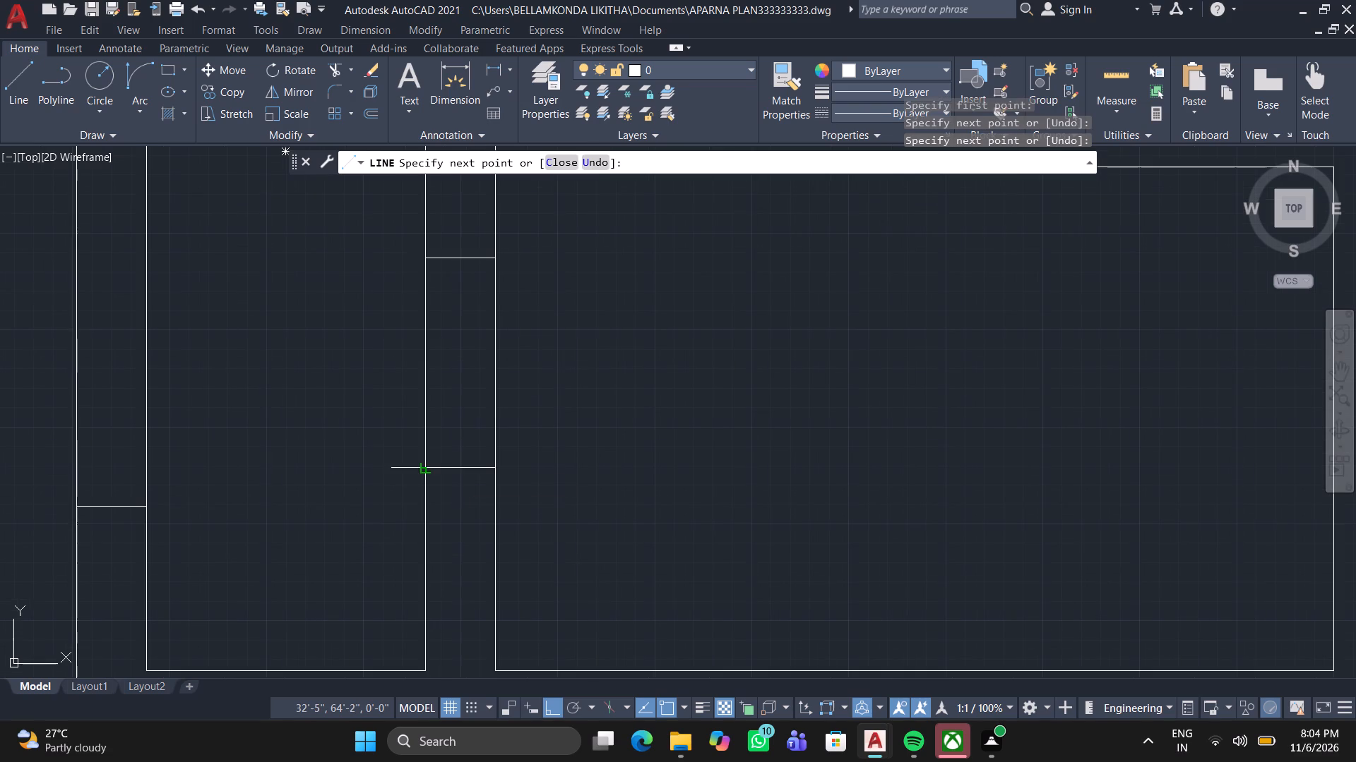
click(426, 471)
Add two parallel vertical pane lines between the ends of the lower room's window opening.
scroll(442, 471, up, 2)
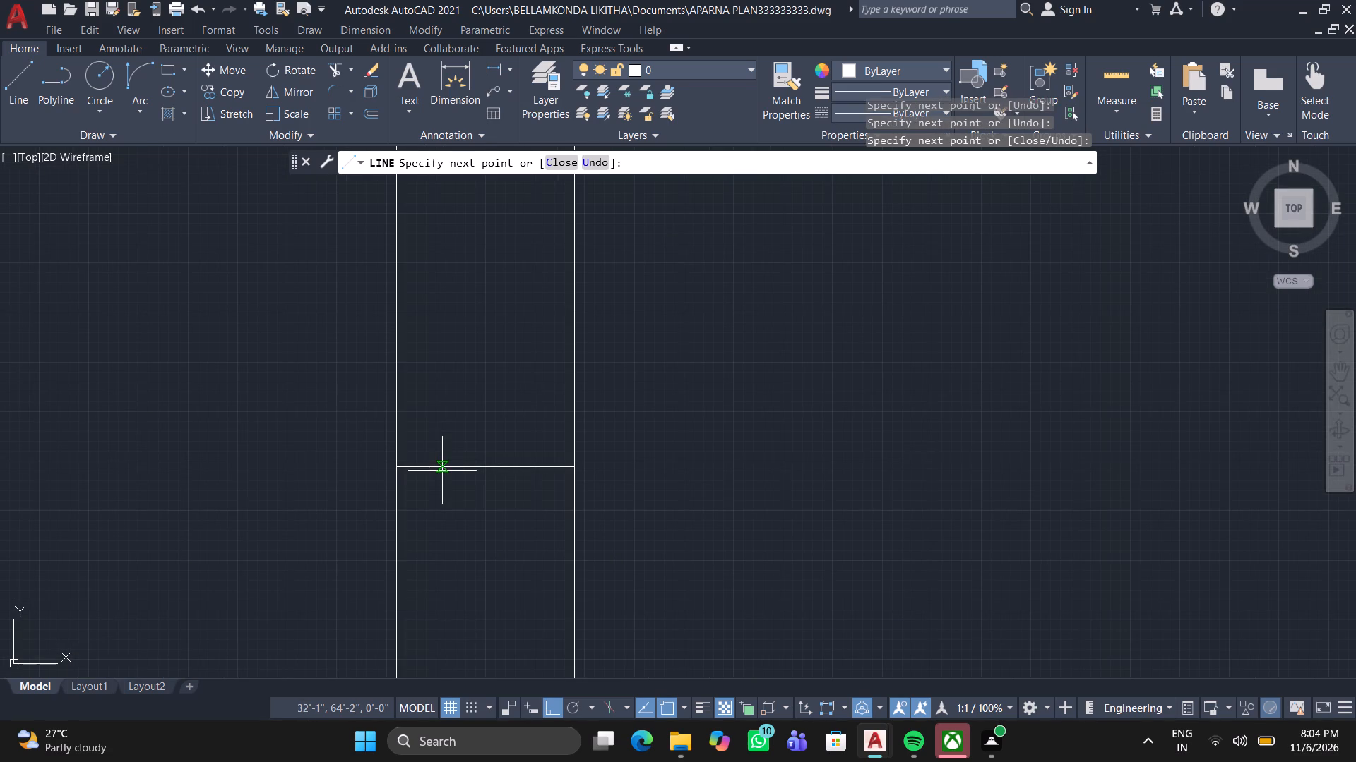
click(451, 468)
scroll(429, 293, down, 1)
middle_drag(429, 293, 429, 464)
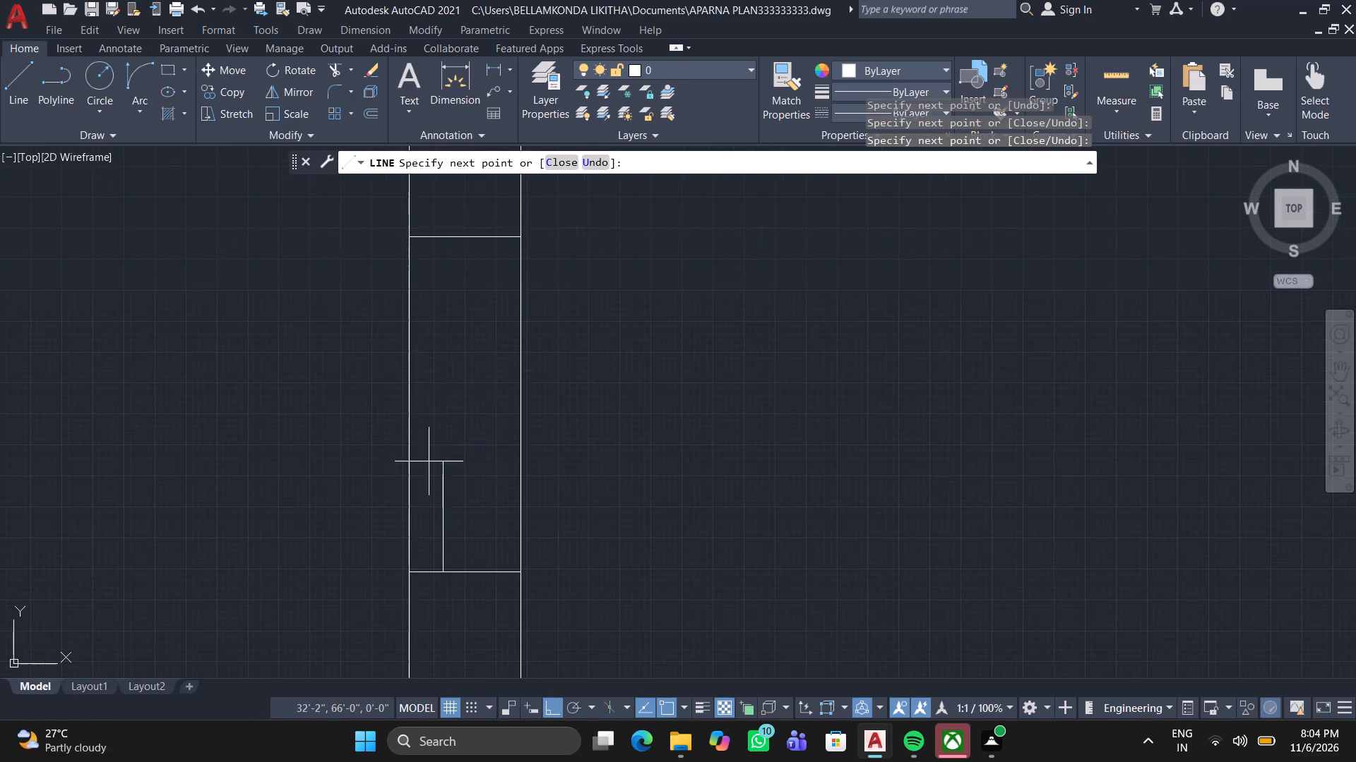
click(439, 244)
click(475, 236)
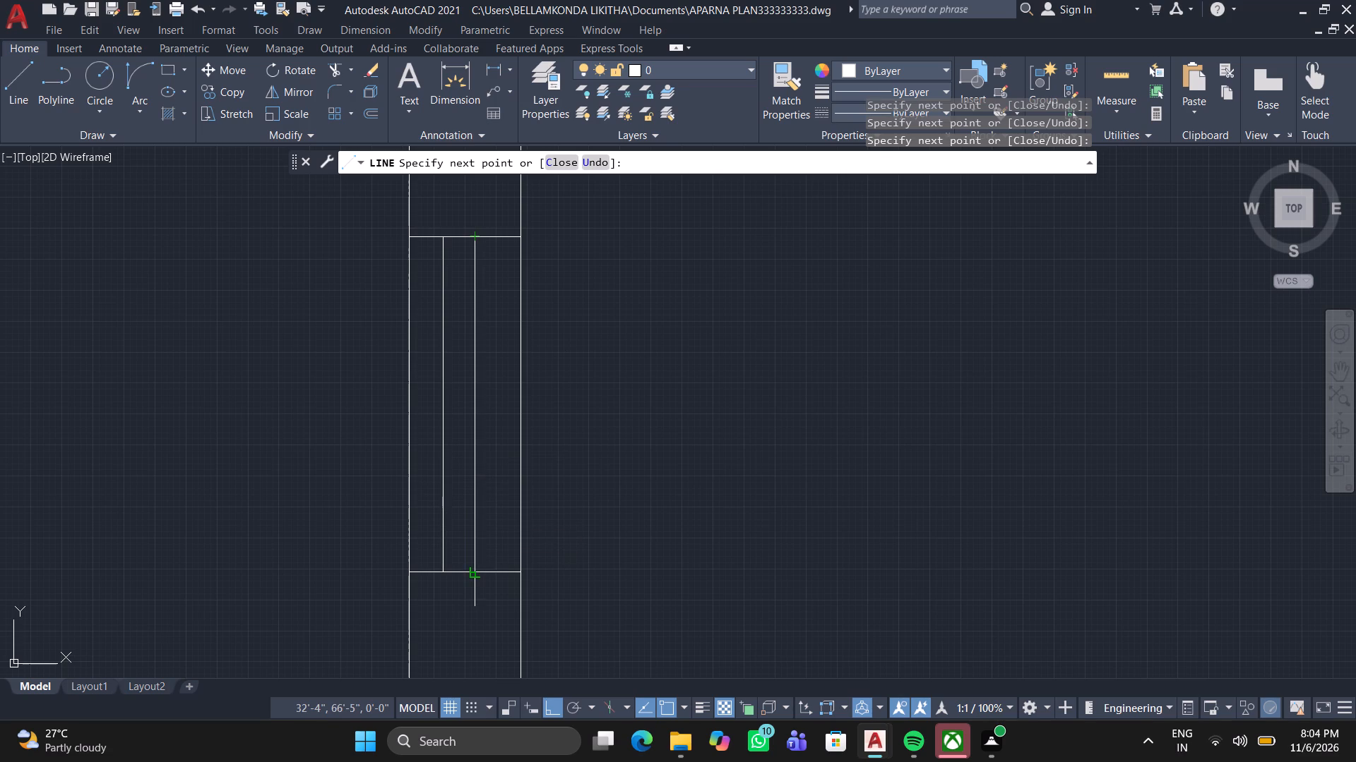
click(475, 569)
key(space)
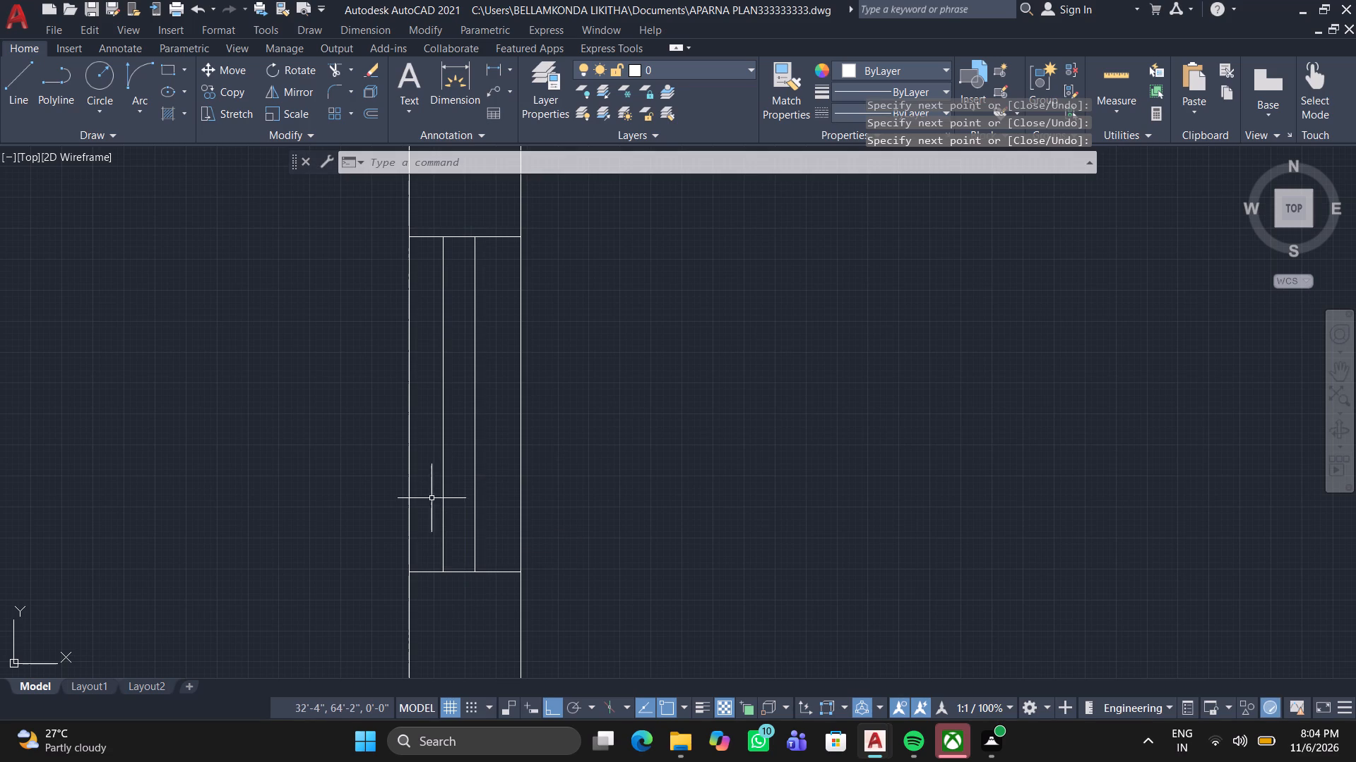
Move the upper room's window opening lines slightly up along the left wall.
scroll(439, 418, down, 3)
middle_drag(442, 290, 434, 480)
scroll(420, 395, up, 1)
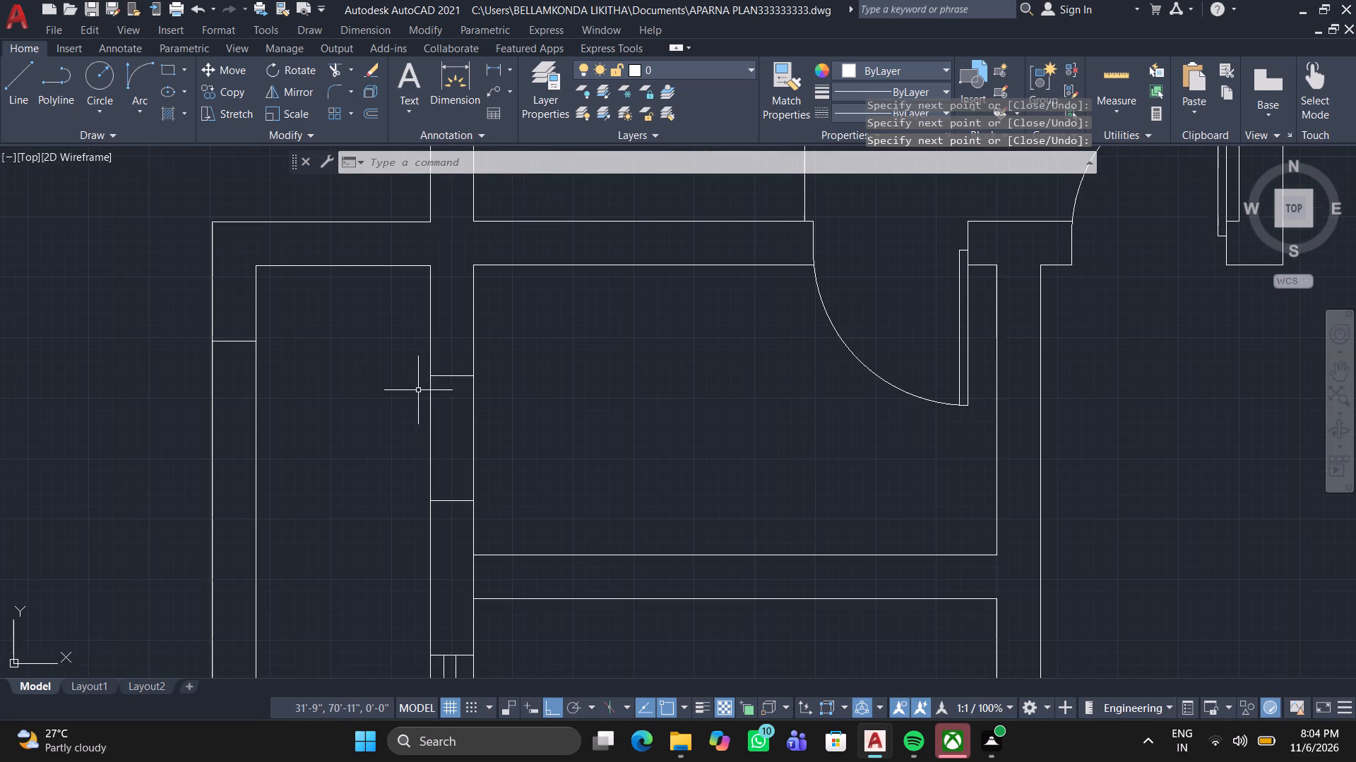
click(403, 350)
click(525, 526)
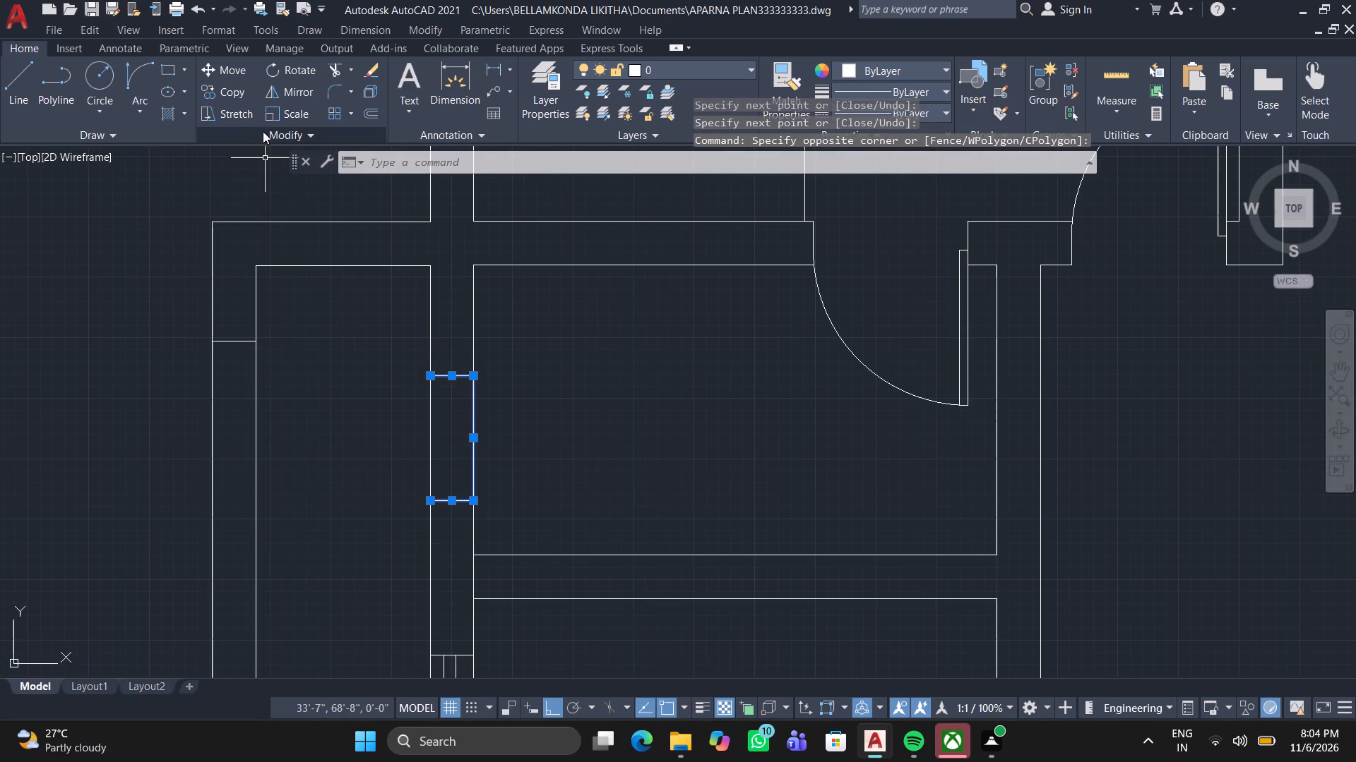
click(242, 64)
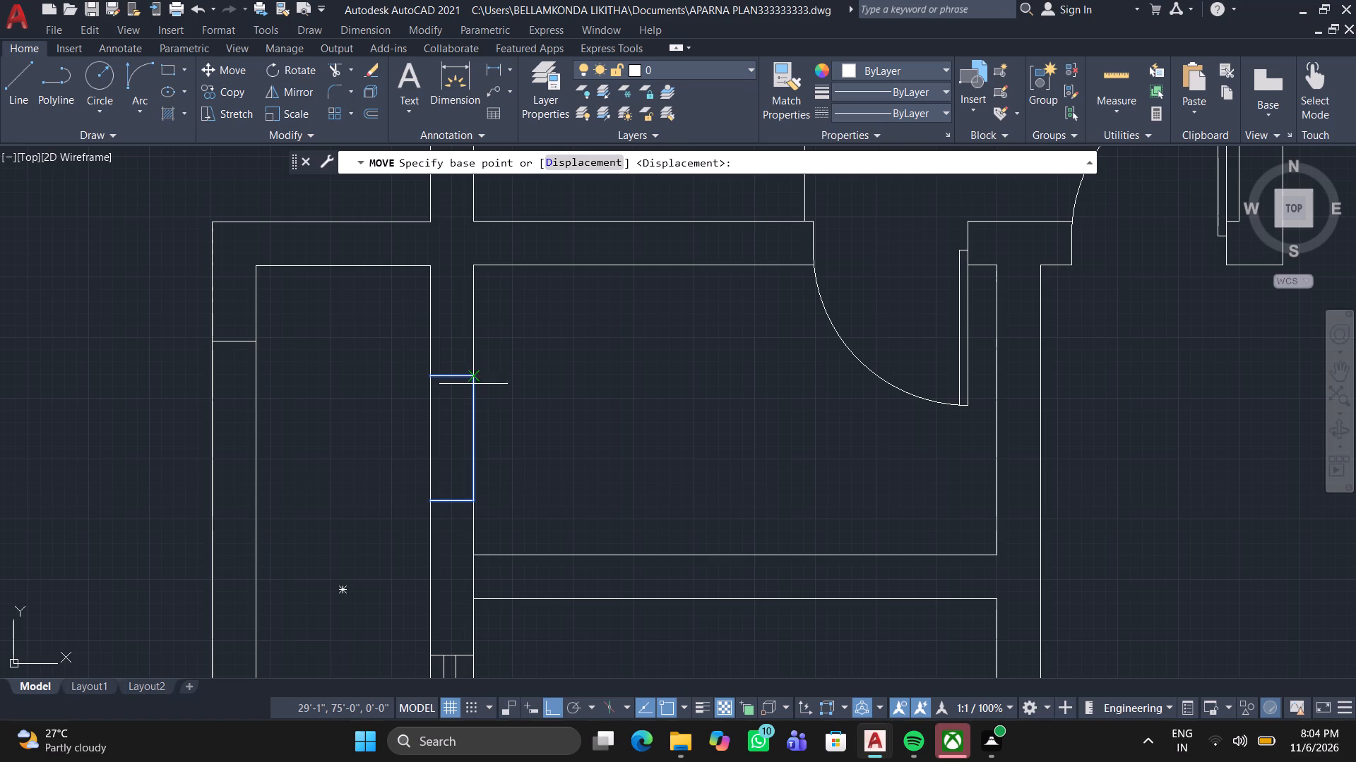
click(473, 375)
click(475, 344)
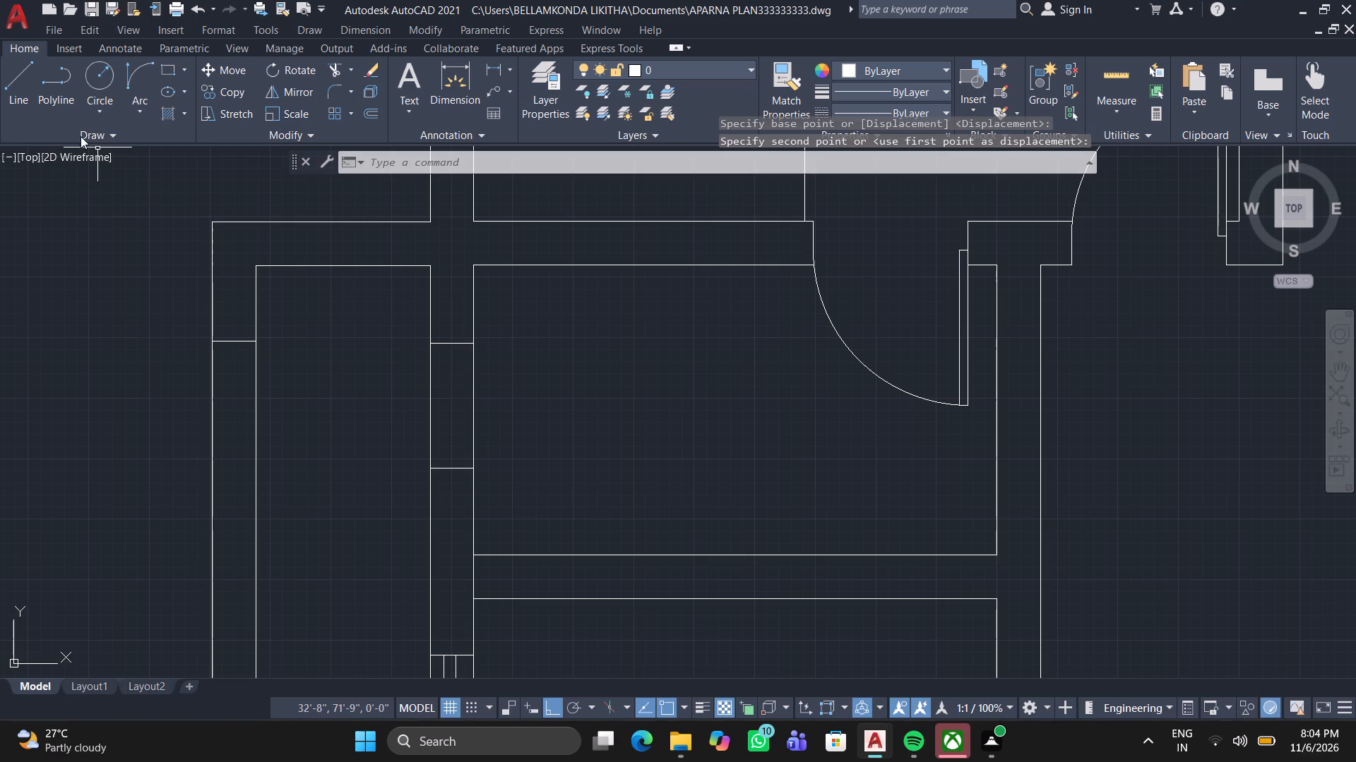
Add two parallel vertical pane lines between the ends of the window opening in the room directly below BED ROOM 1.
click(16, 69)
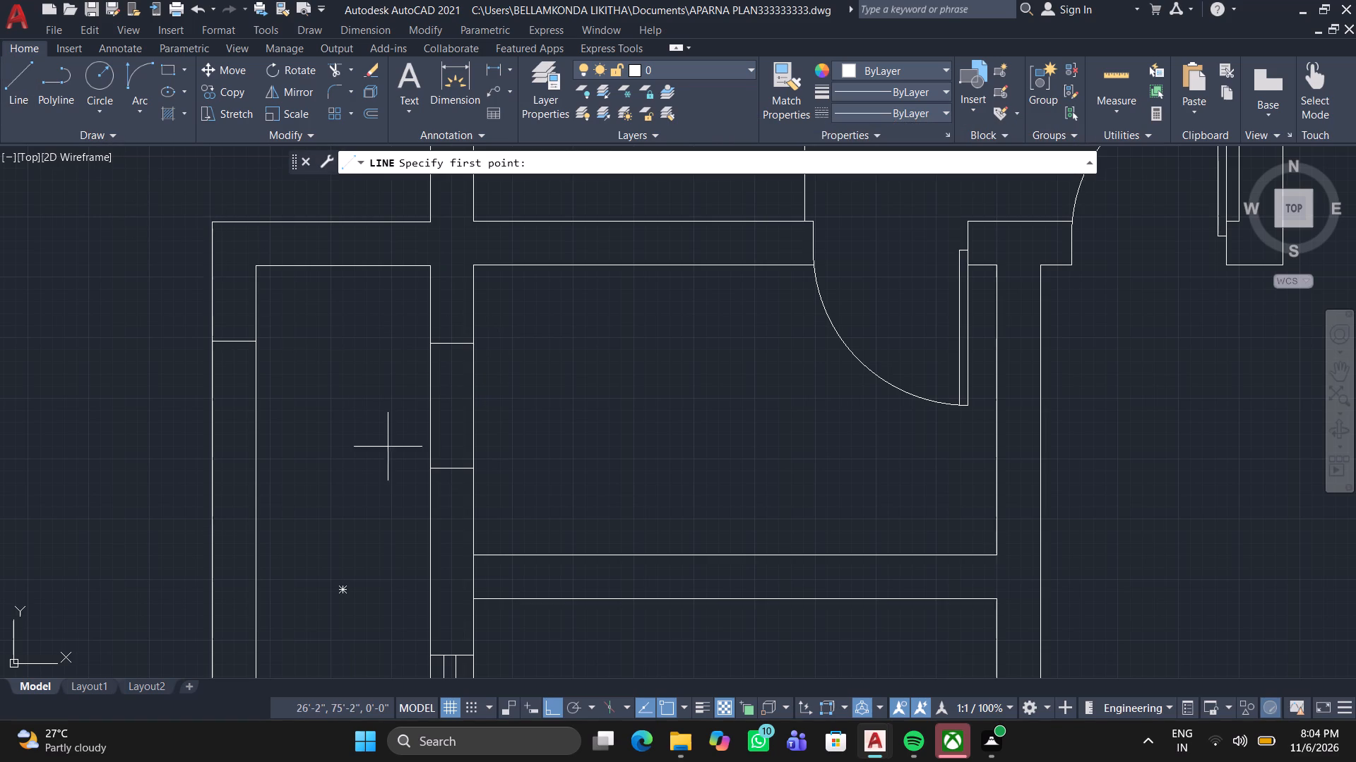
scroll(472, 463, up, 1)
click(448, 471)
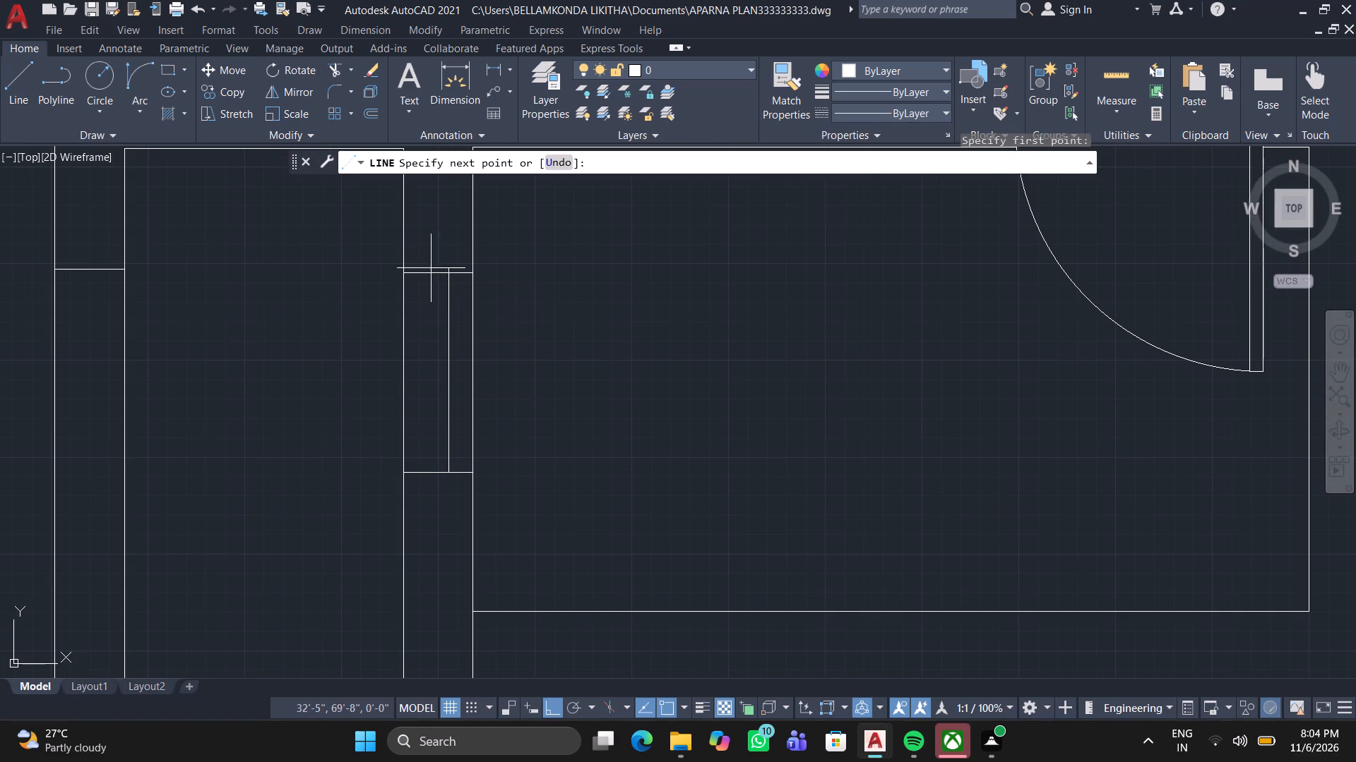
click(446, 276)
scroll(446, 276, up, 1)
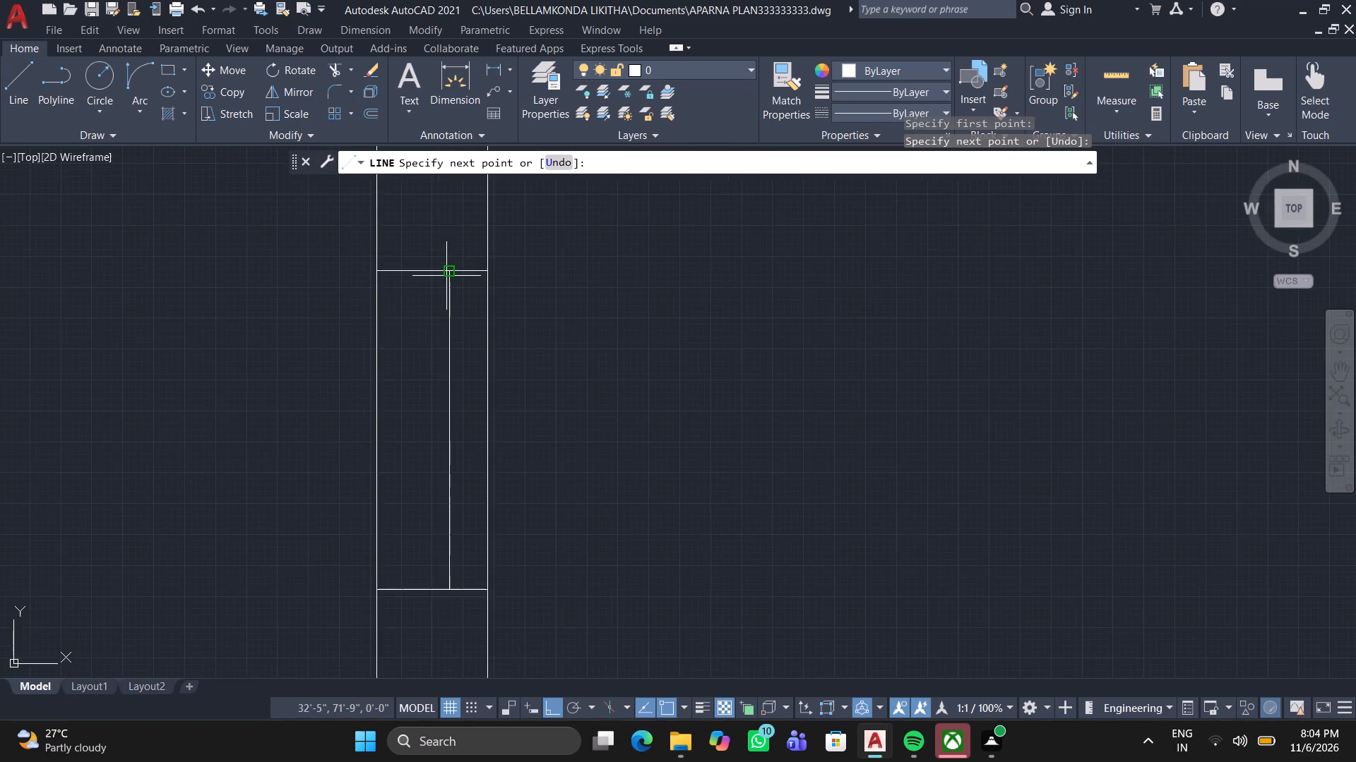
scroll(446, 276, up, 1)
click(384, 271)
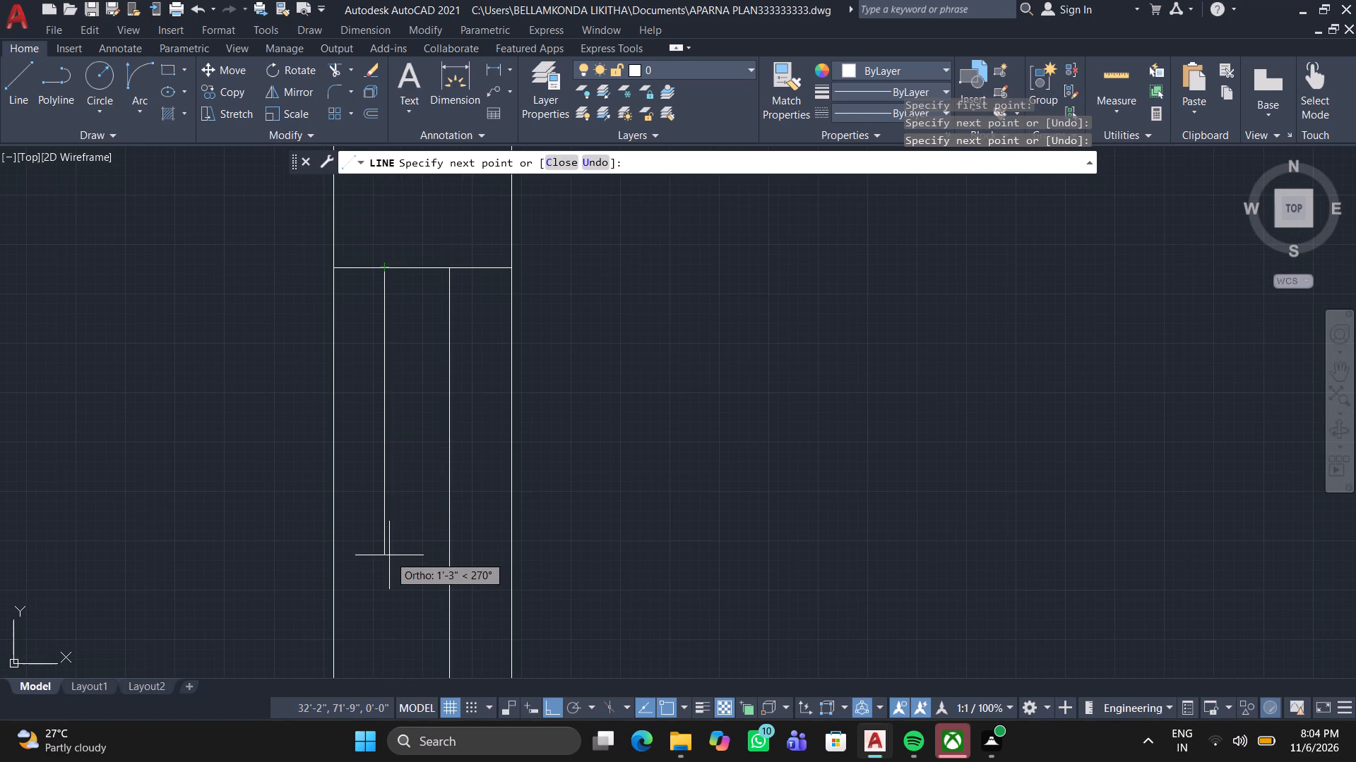
middle_drag(389, 555, 491, 294)
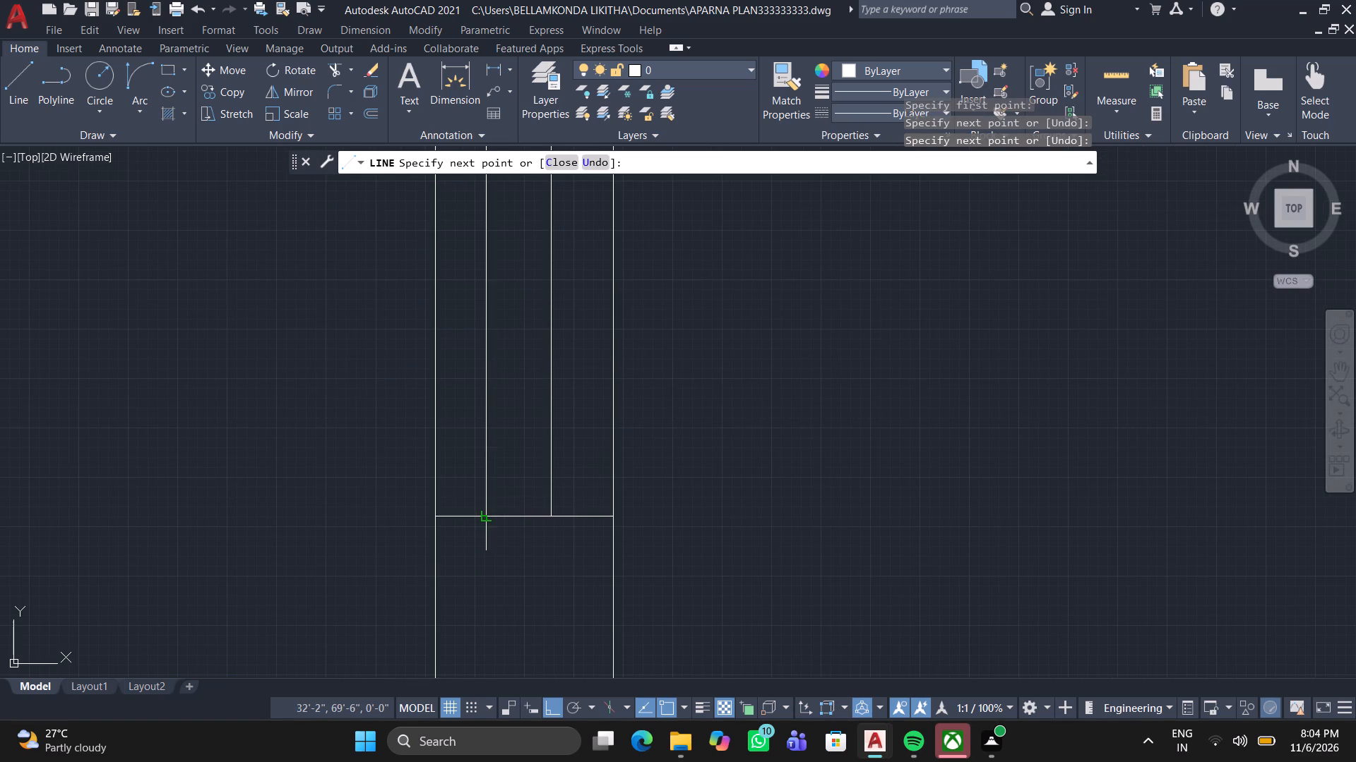
click(484, 515)
key(space)
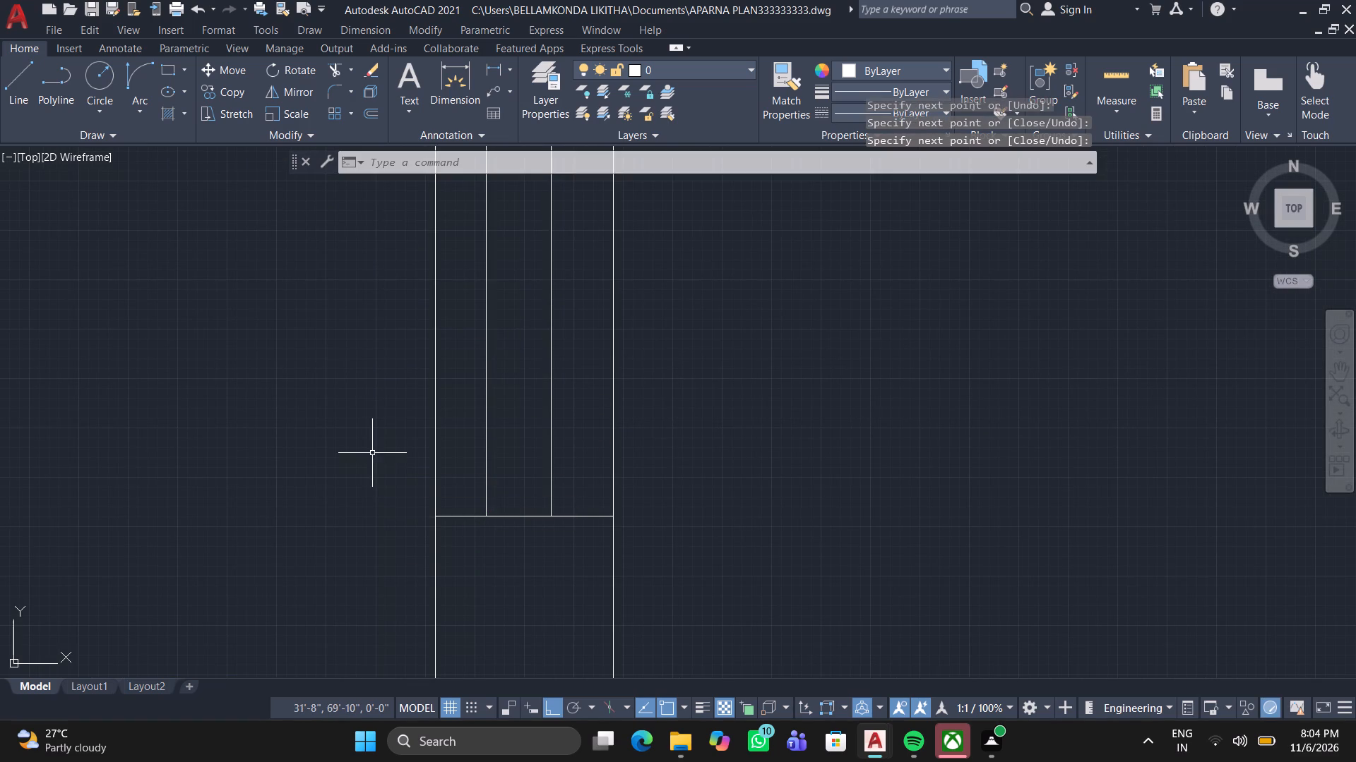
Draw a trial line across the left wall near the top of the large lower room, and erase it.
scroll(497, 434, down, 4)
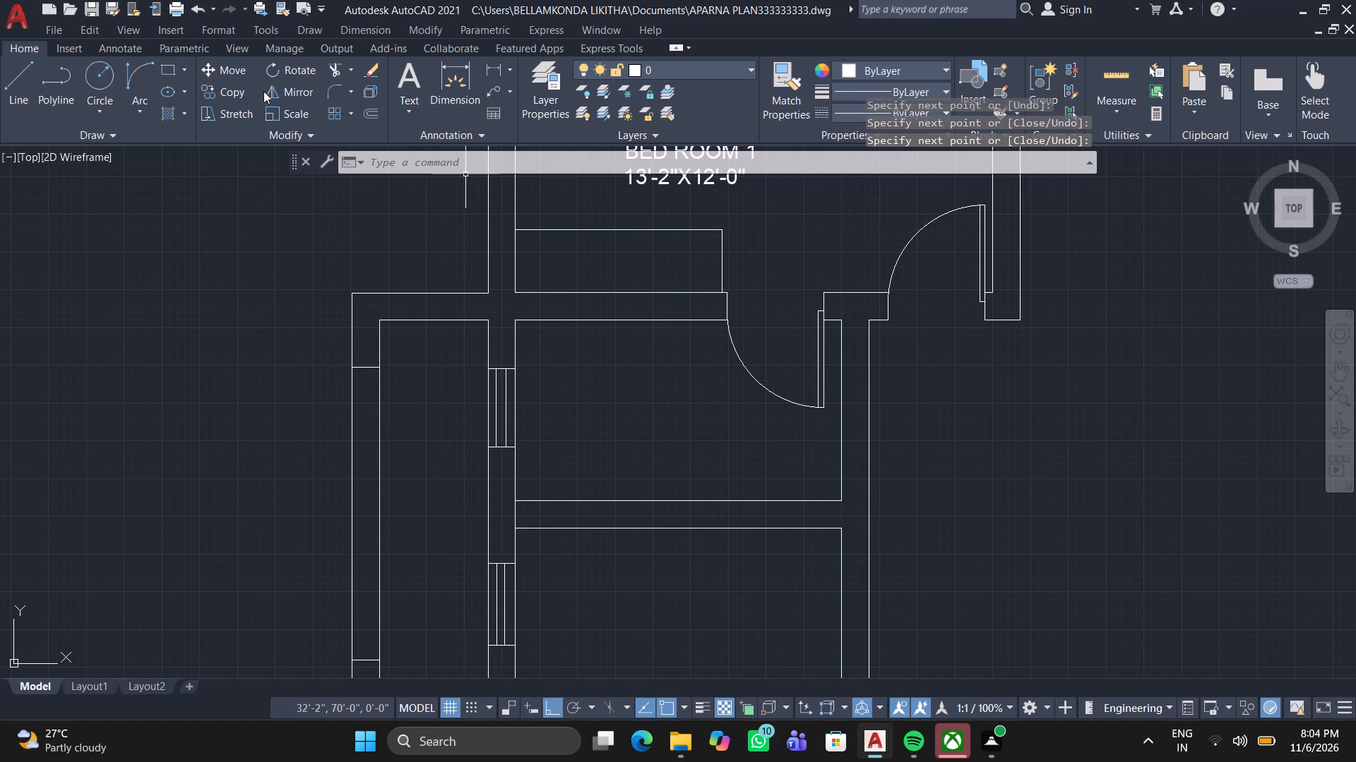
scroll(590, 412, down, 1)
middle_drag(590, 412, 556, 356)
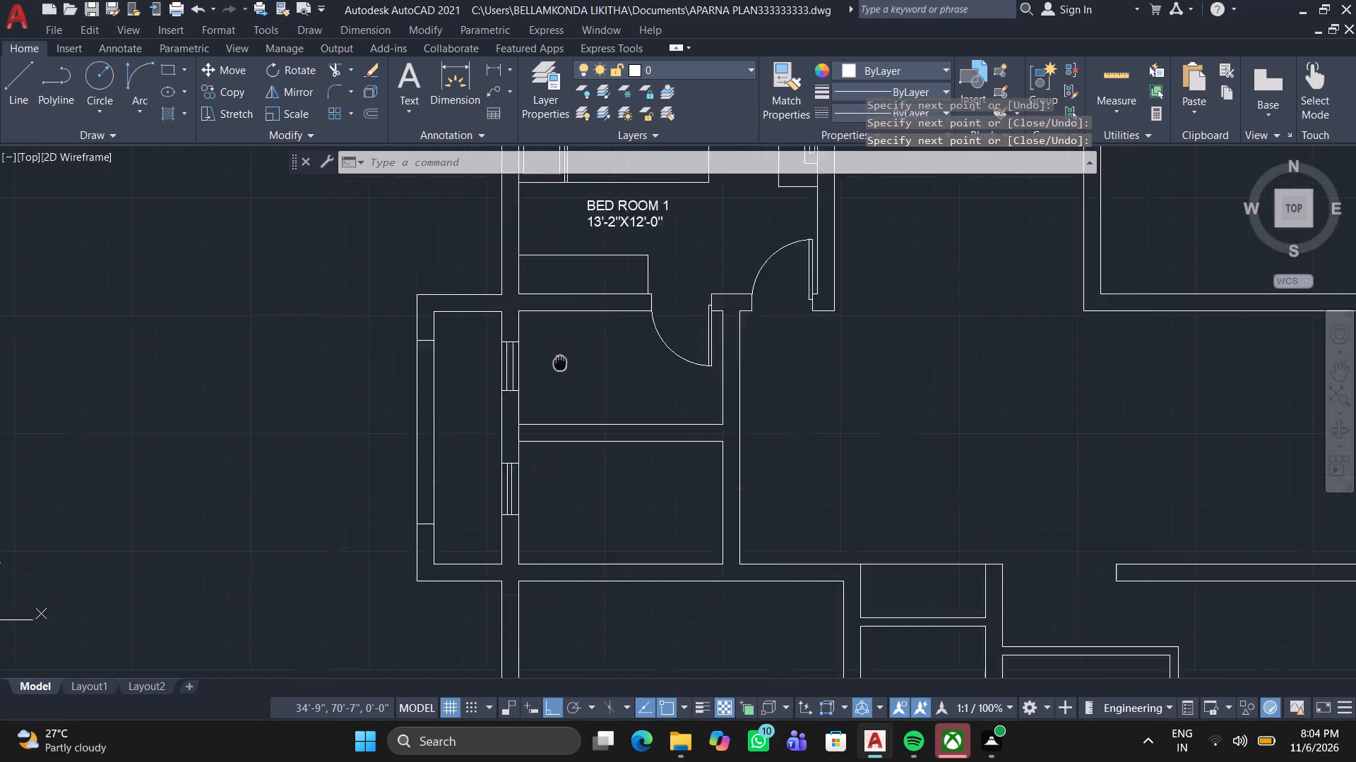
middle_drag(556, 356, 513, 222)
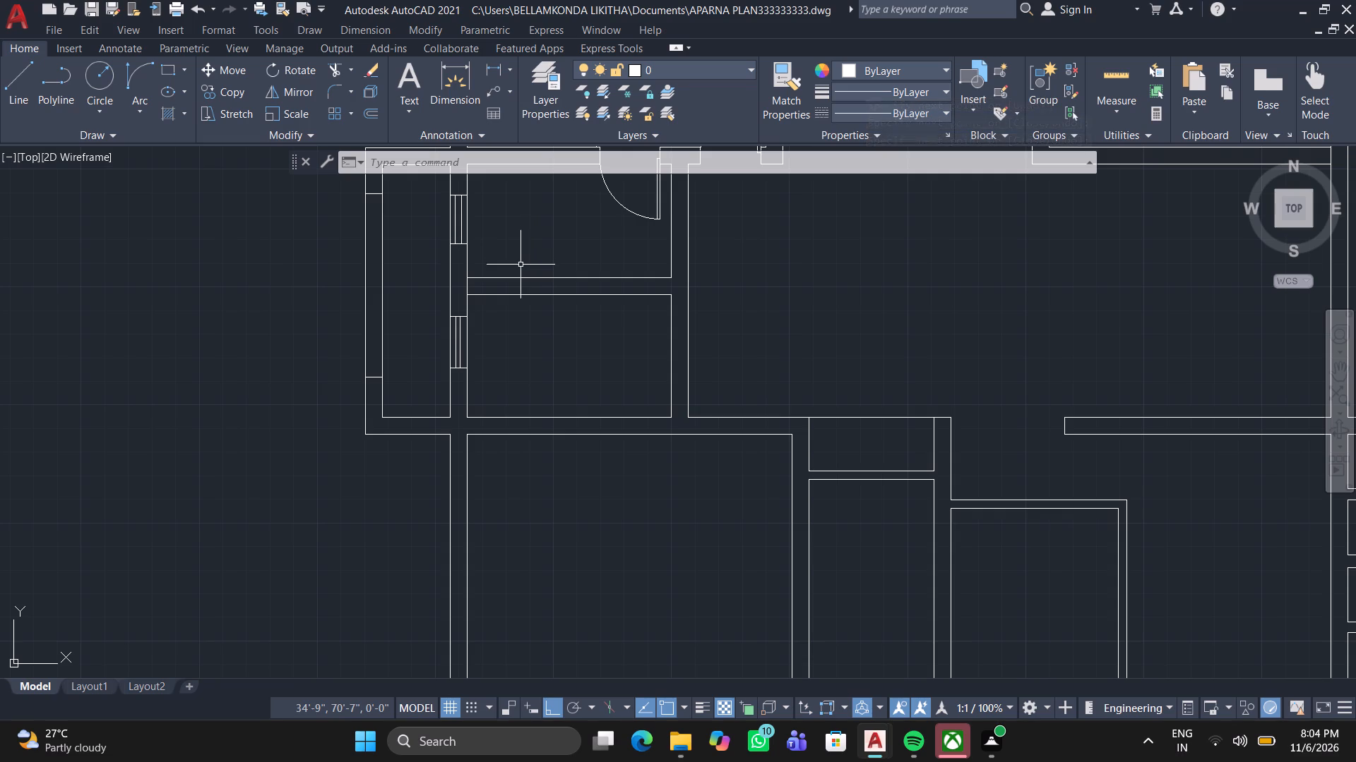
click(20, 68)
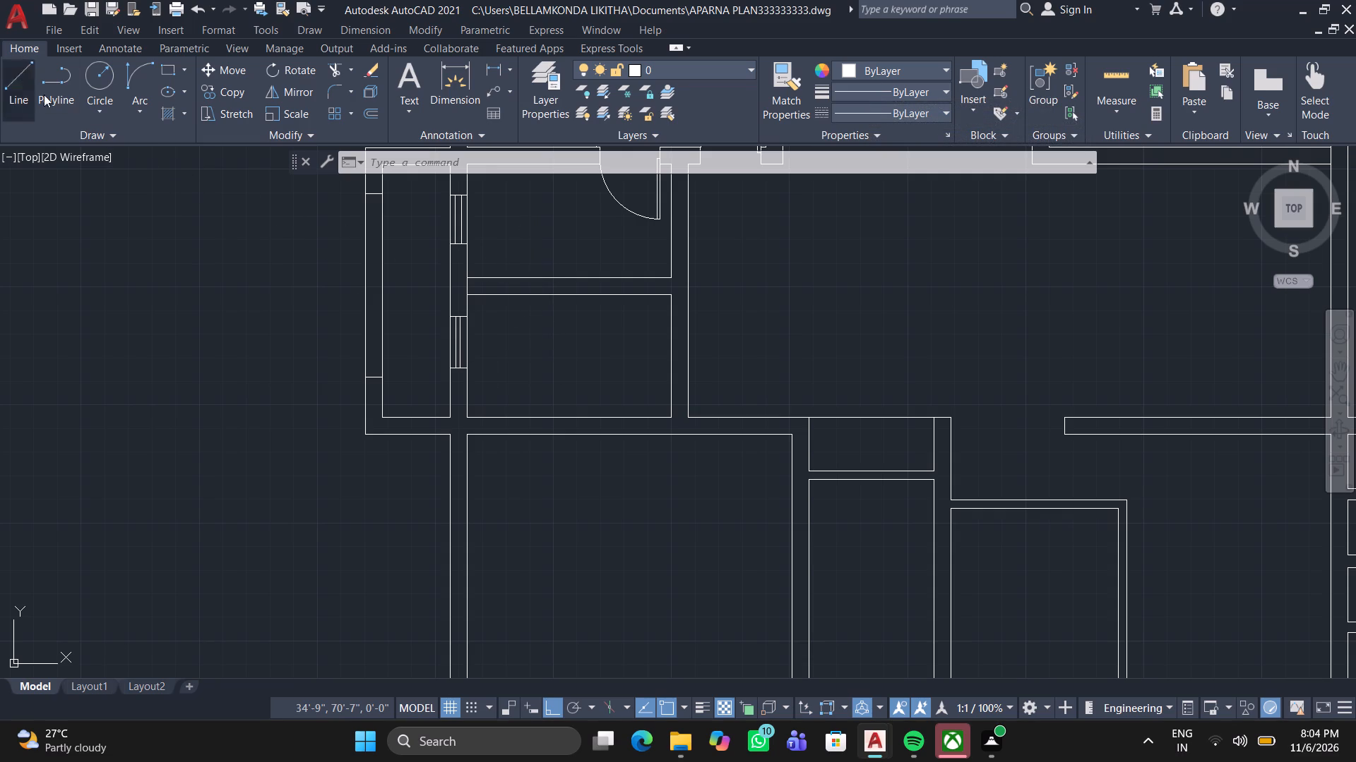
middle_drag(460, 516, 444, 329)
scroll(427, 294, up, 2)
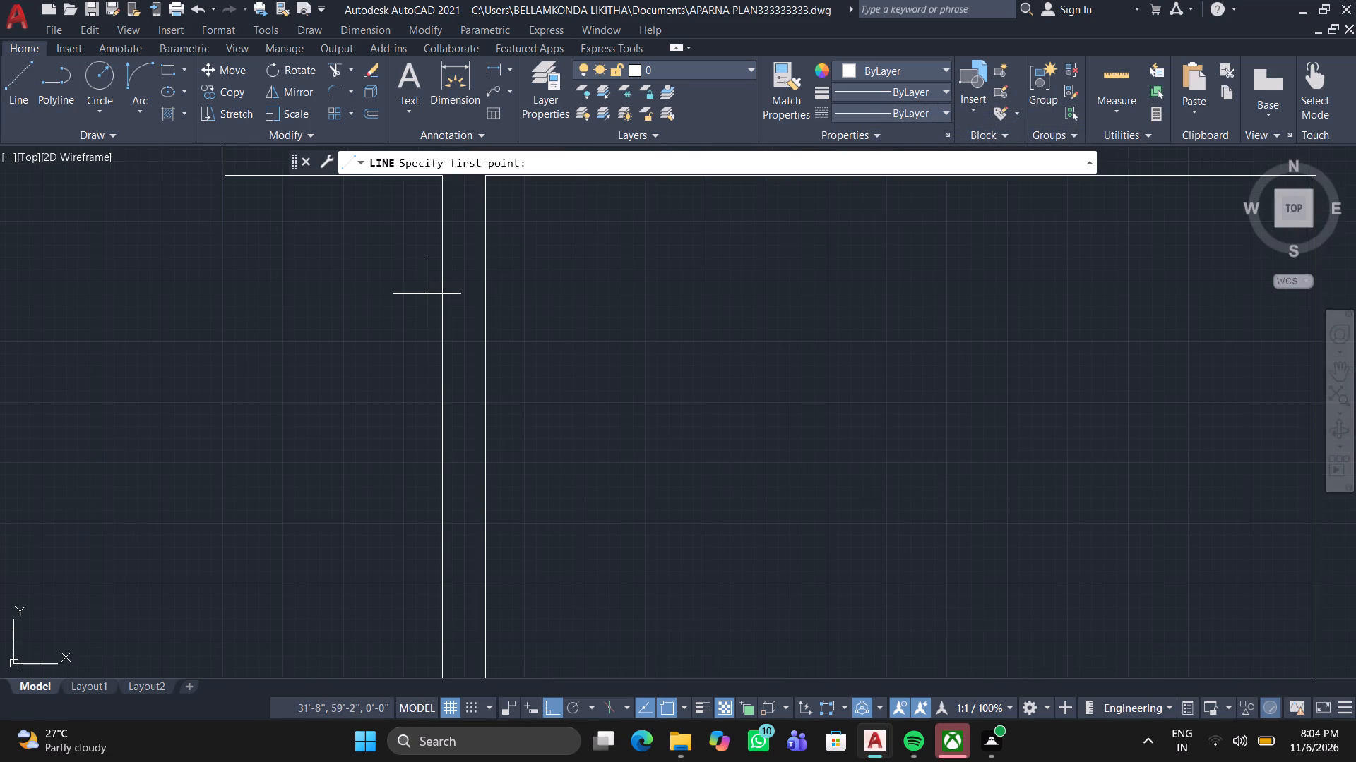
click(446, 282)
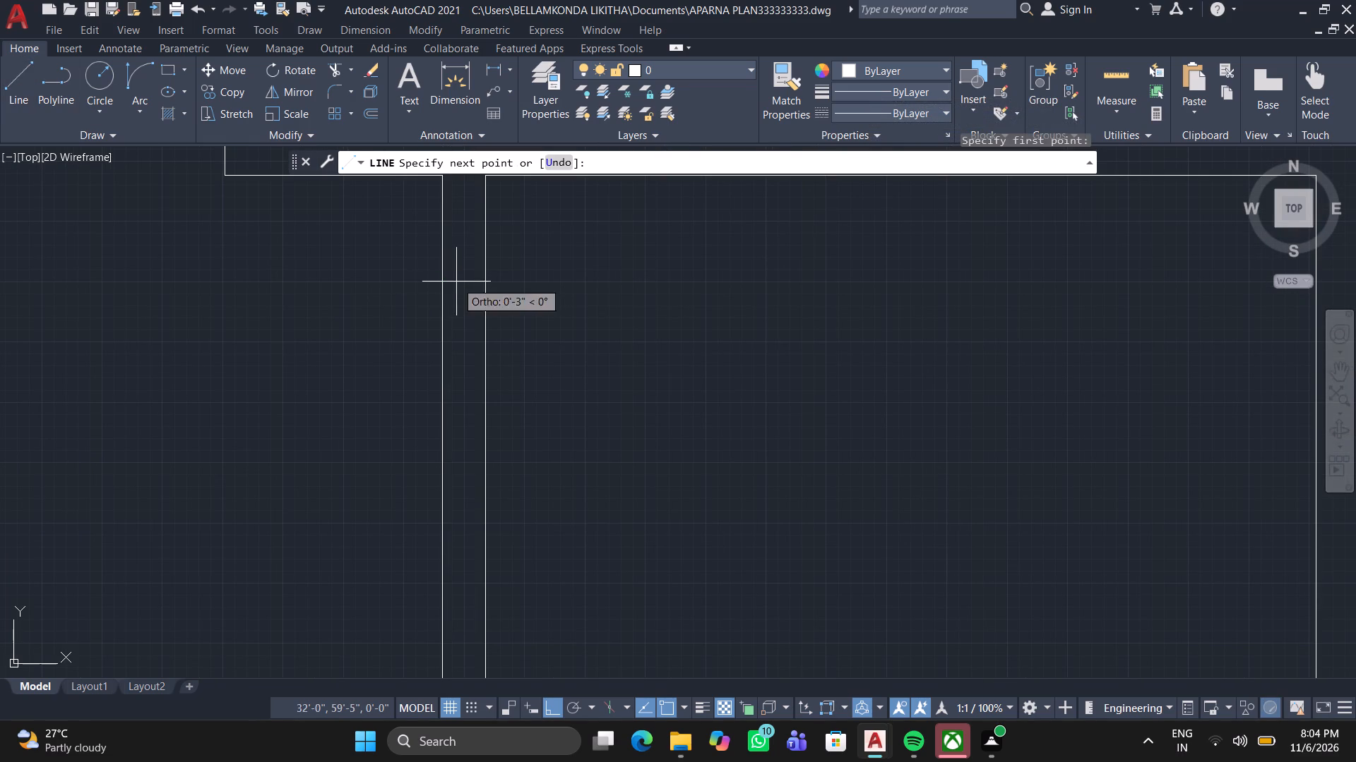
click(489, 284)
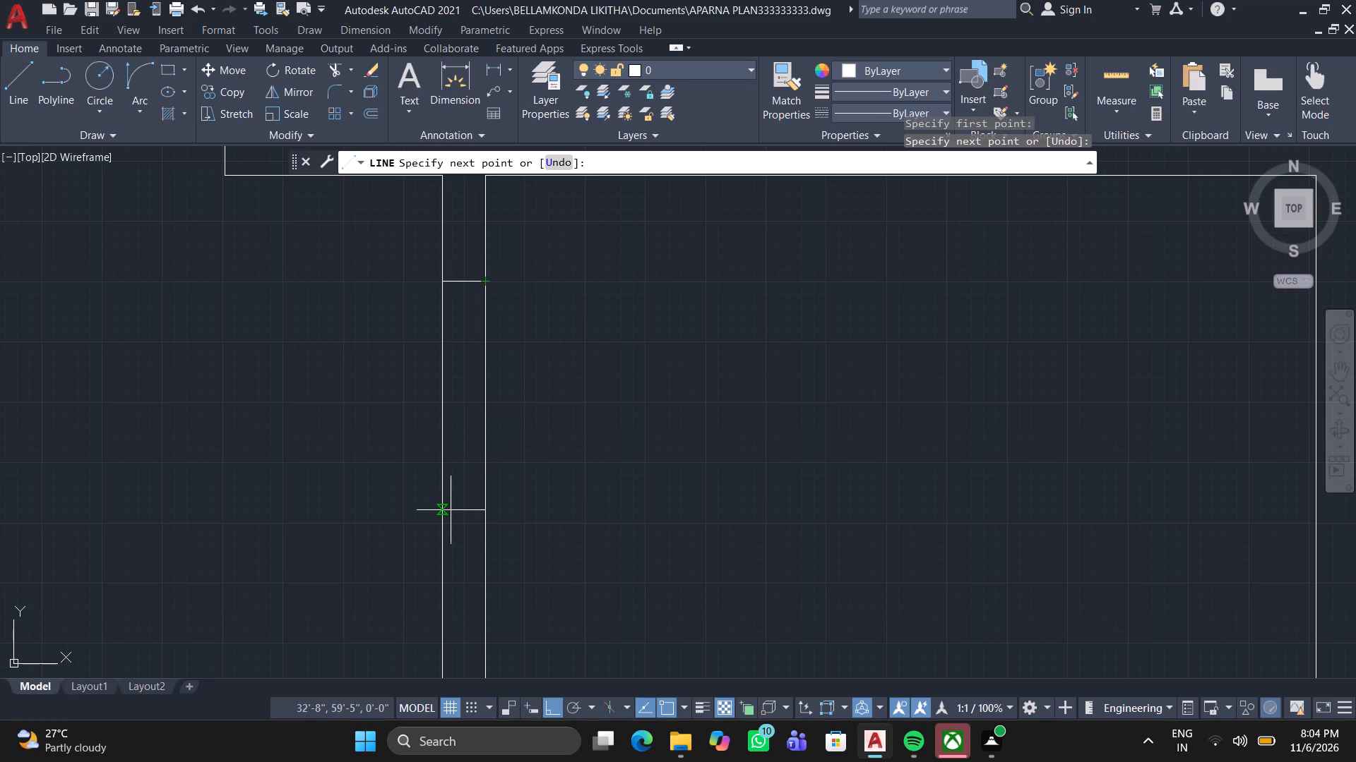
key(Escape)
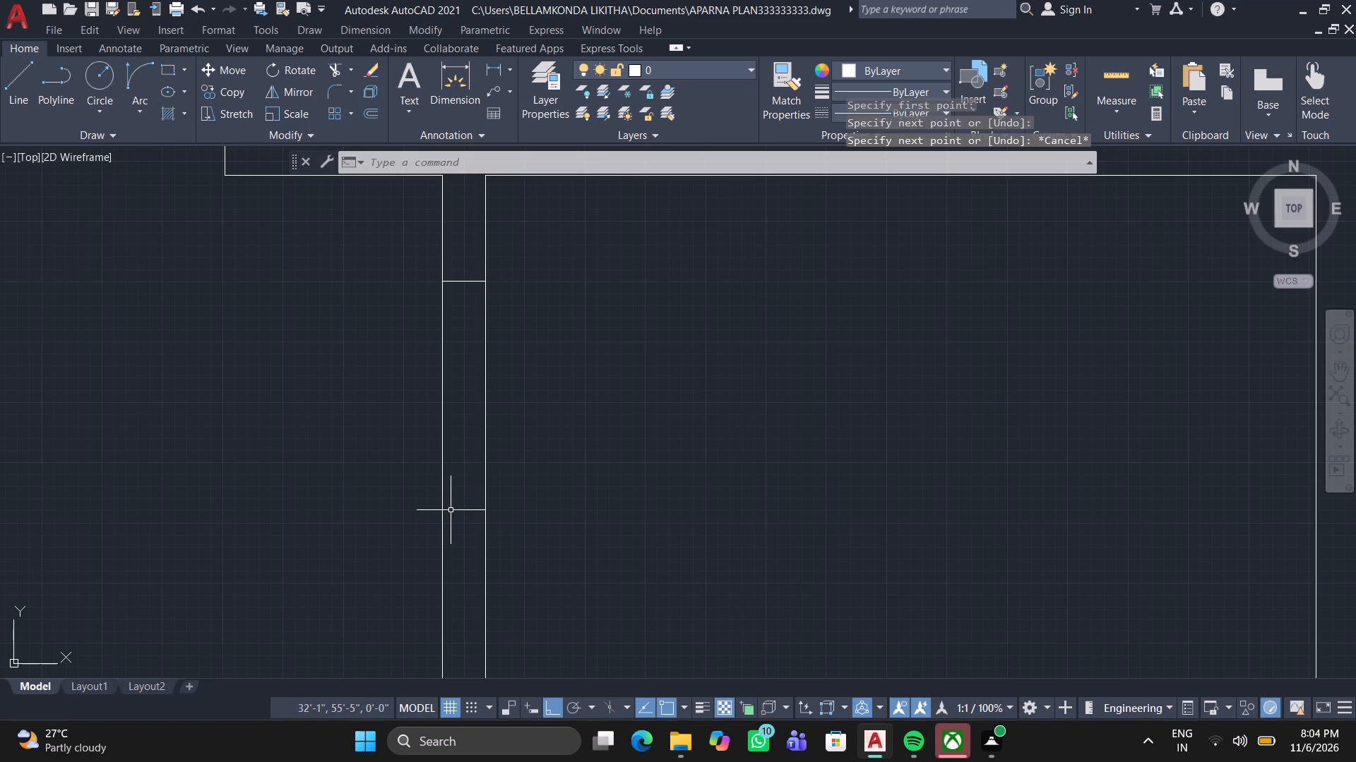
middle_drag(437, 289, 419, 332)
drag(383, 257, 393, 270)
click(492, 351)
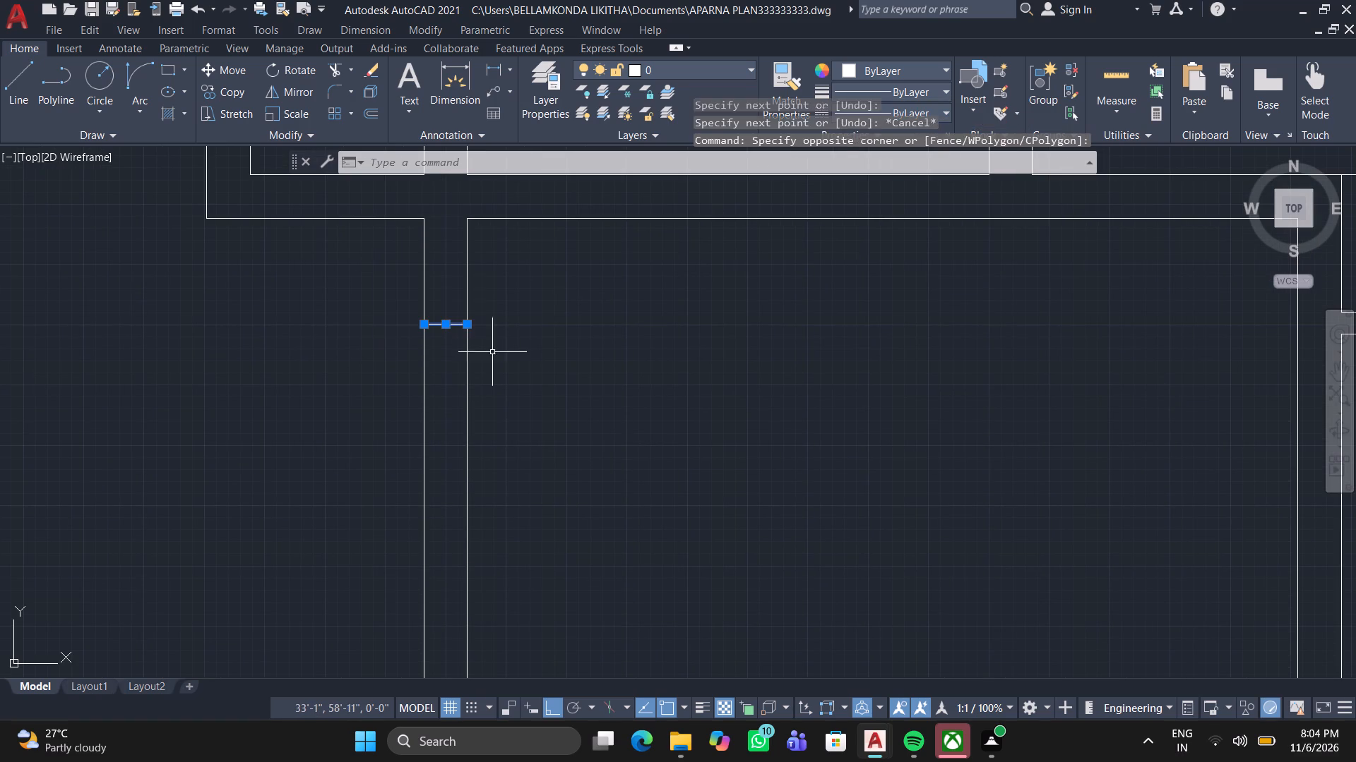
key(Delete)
Draw the ends of a window opening about 5' long across the large lower room's left wall, joined along the outer face.
key(l)
key(Return)
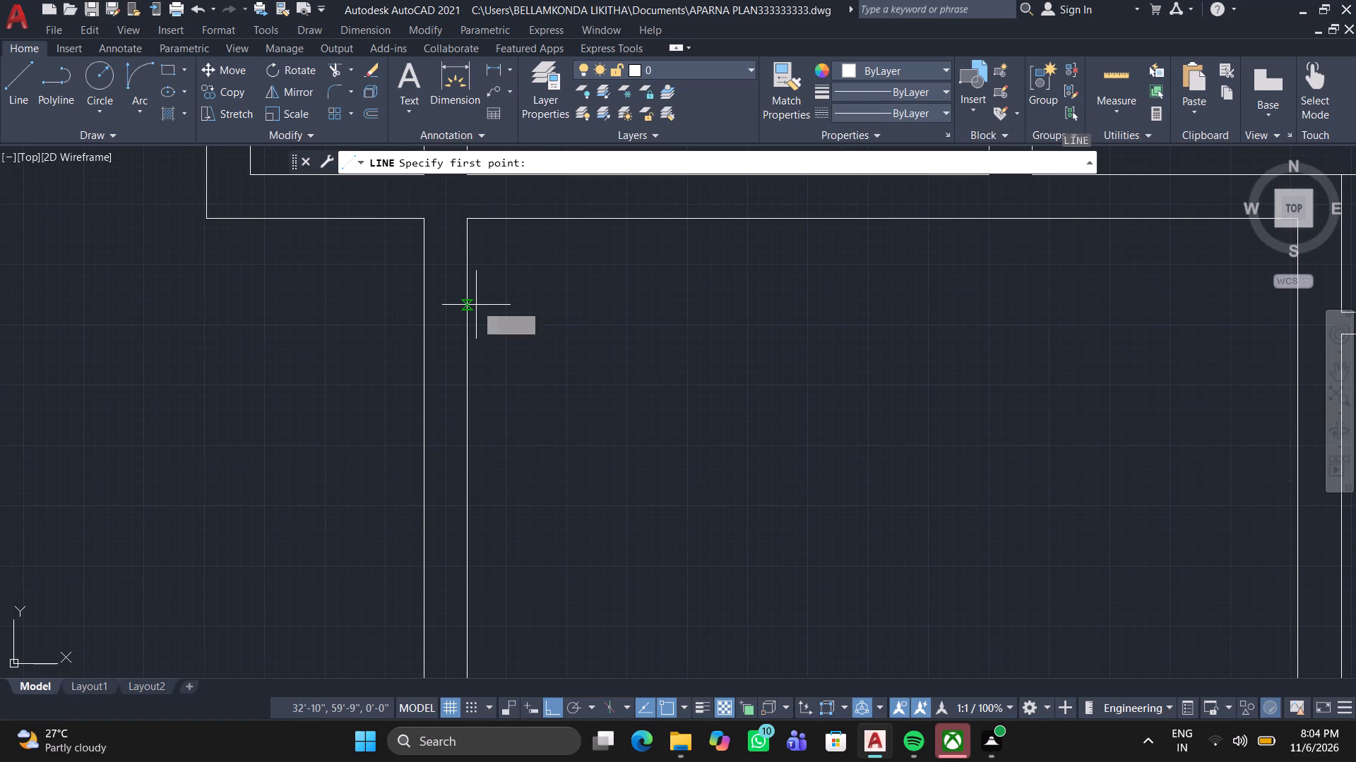
click(429, 301)
click(462, 305)
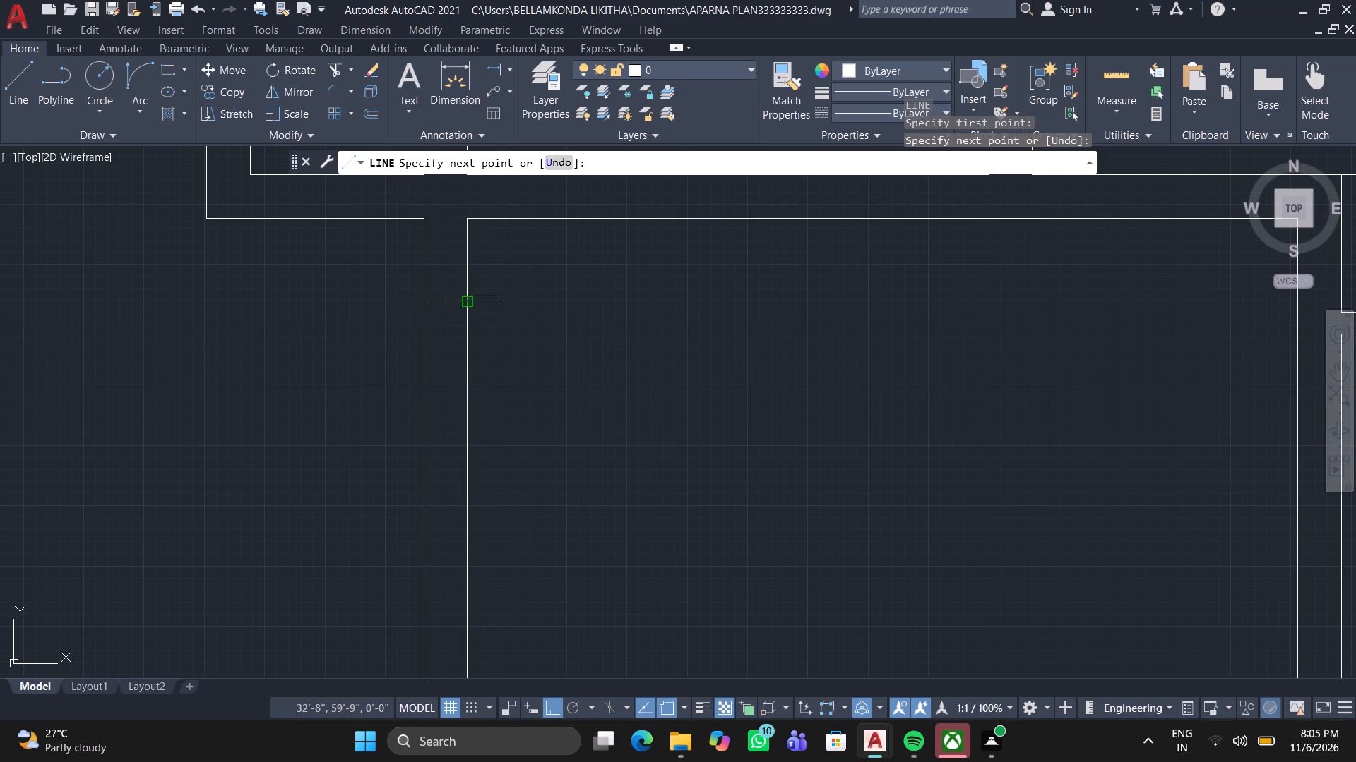
middle_drag(464, 555, 521, 384)
scroll(525, 448, down, 1)
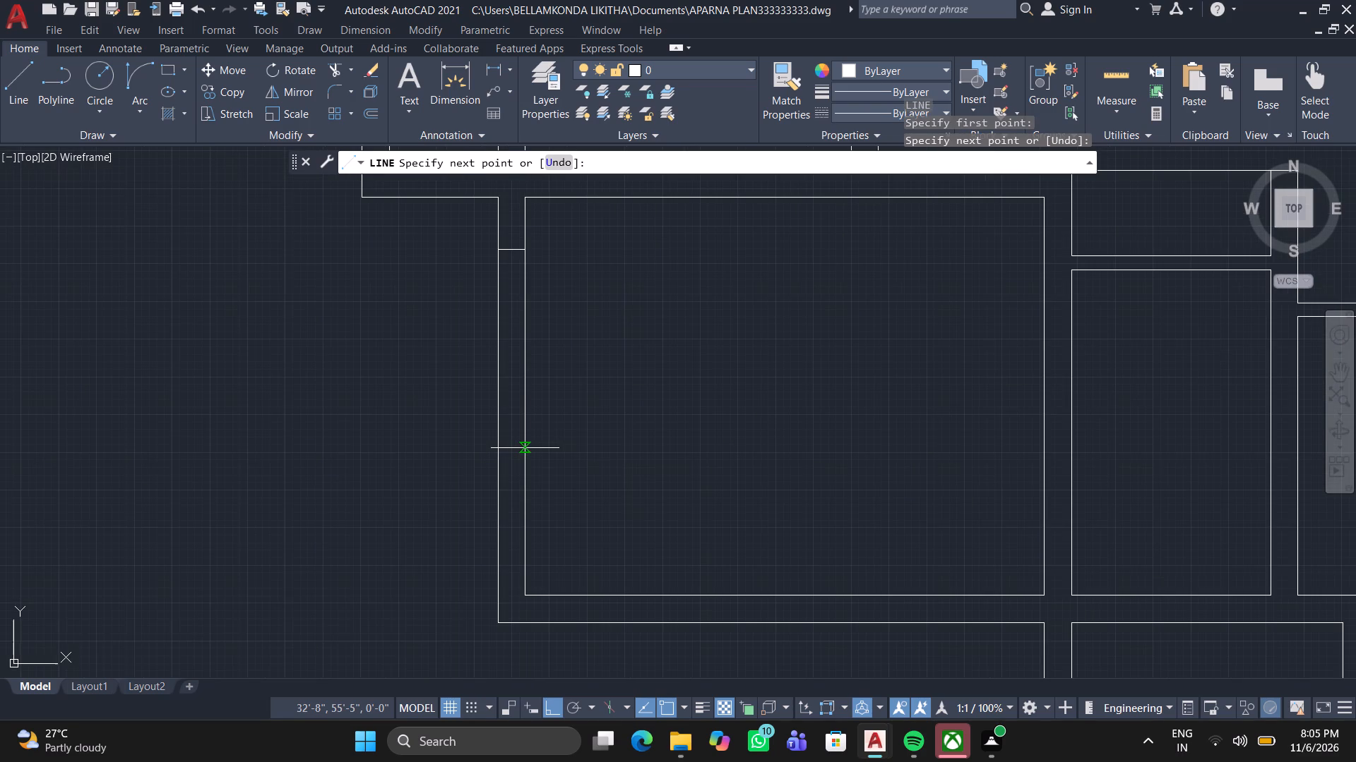
click(527, 435)
click(501, 434)
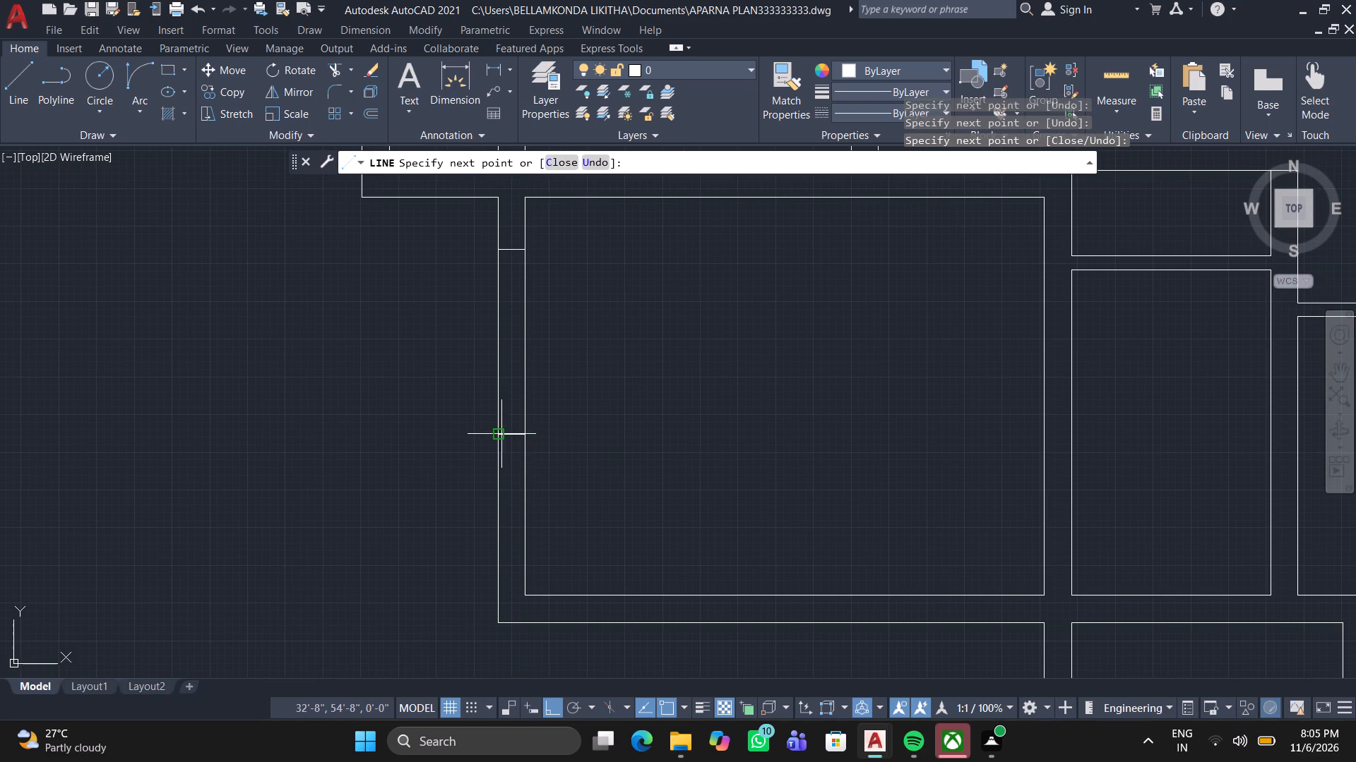
click(502, 247)
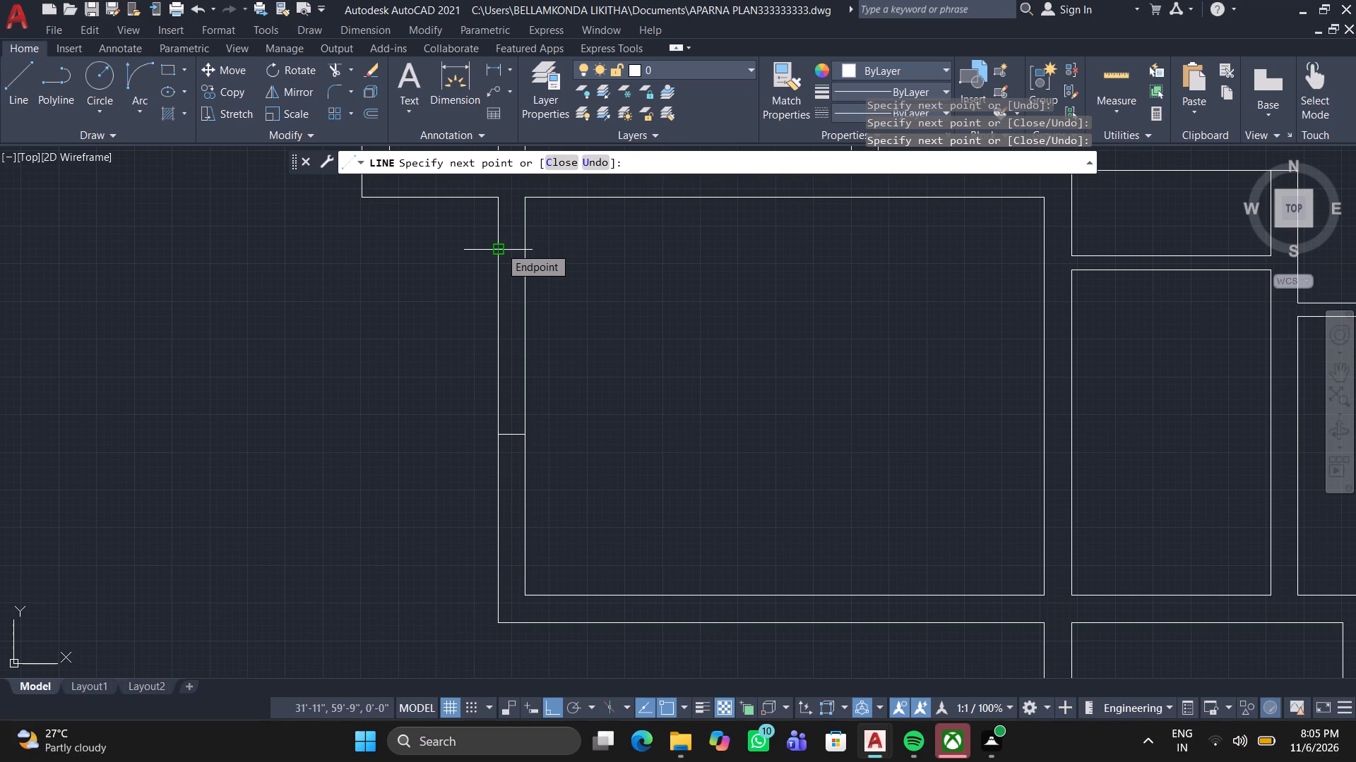
Add two parallel vertical pane lines between the ends of the large lower room's window opening.
scroll(509, 260, up, 2)
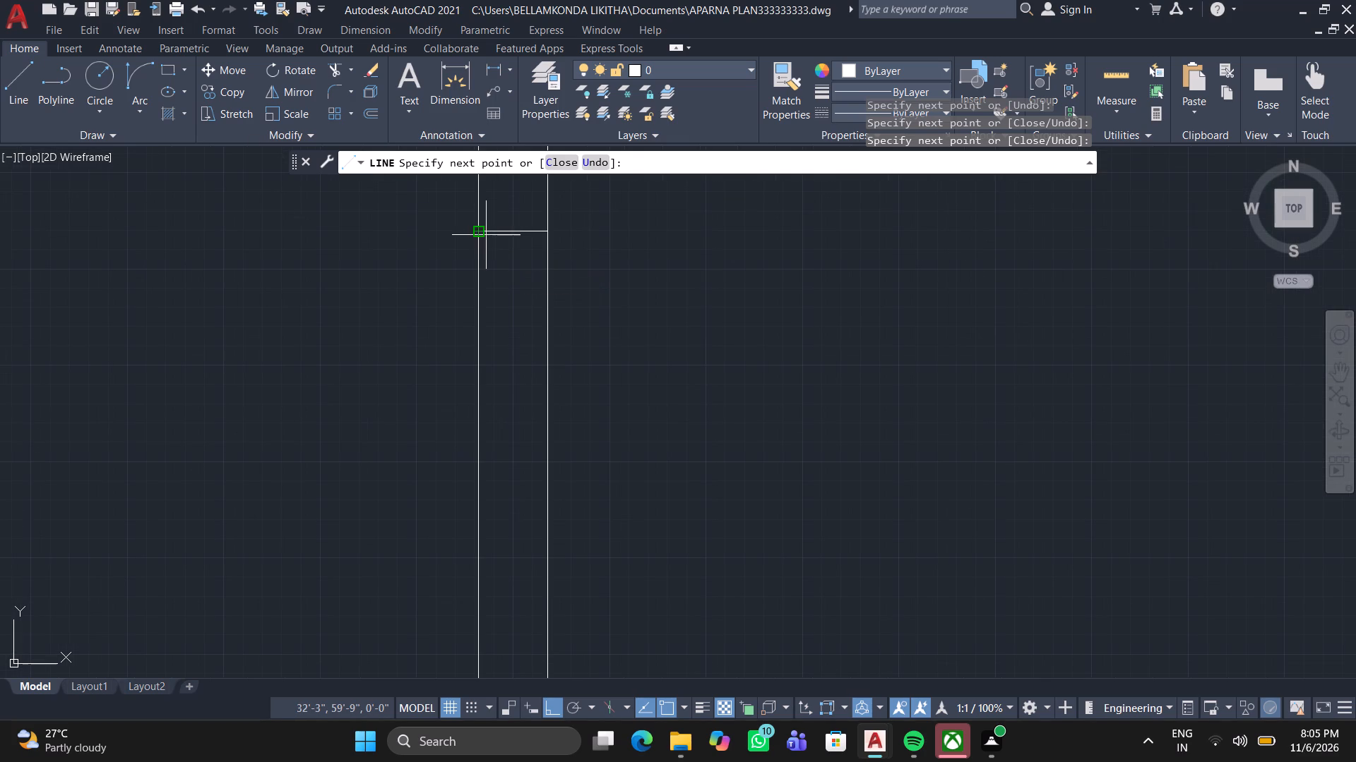
click(504, 234)
middle_drag(492, 653, 494, 509)
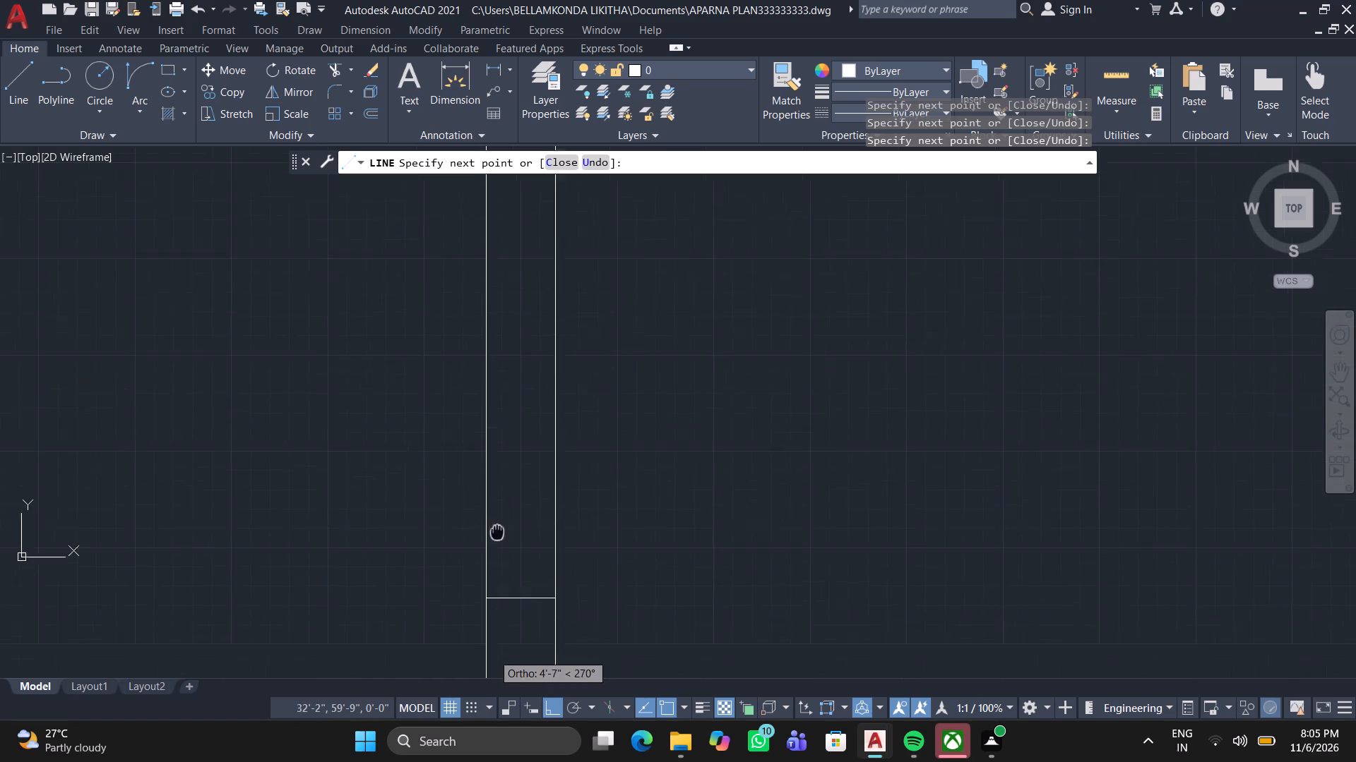
middle_drag(494, 509, 484, 403)
click(495, 455)
scroll(503, 454, up, 2)
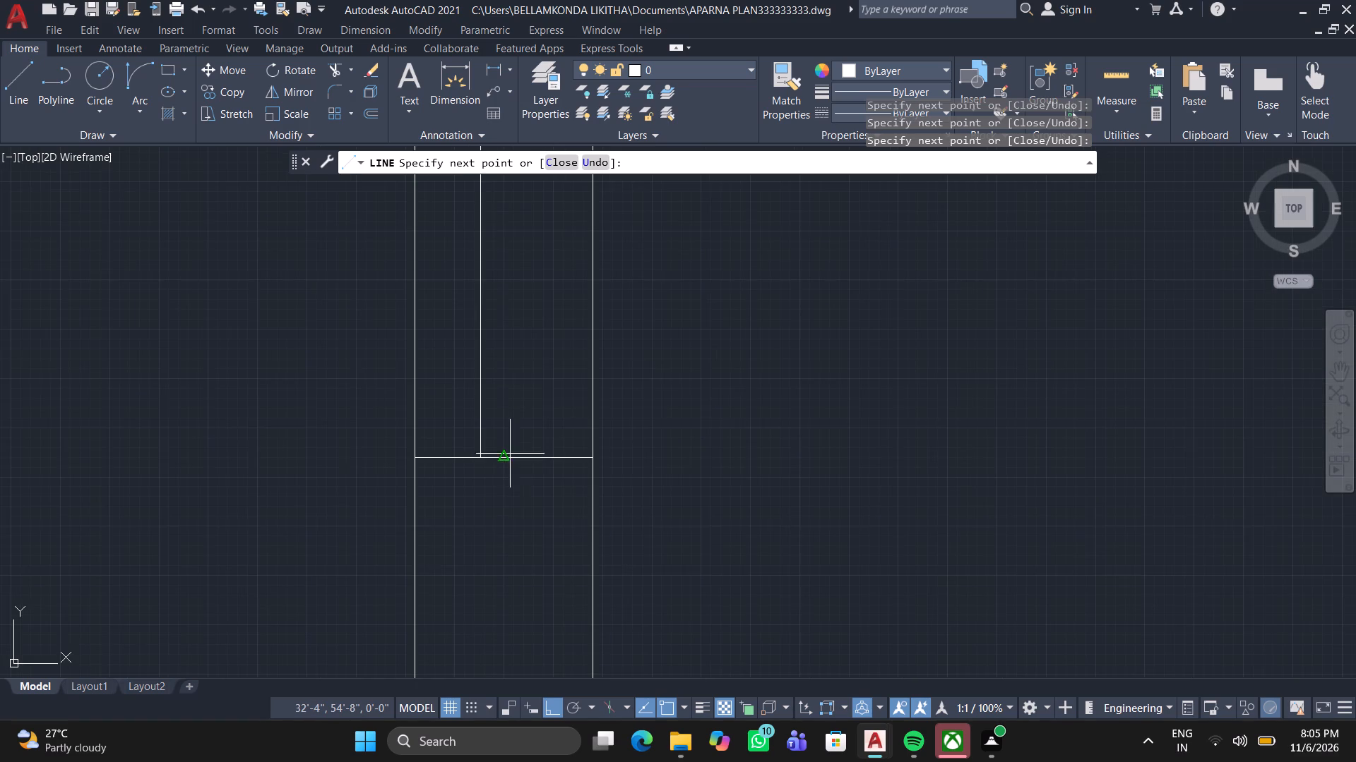
click(551, 452)
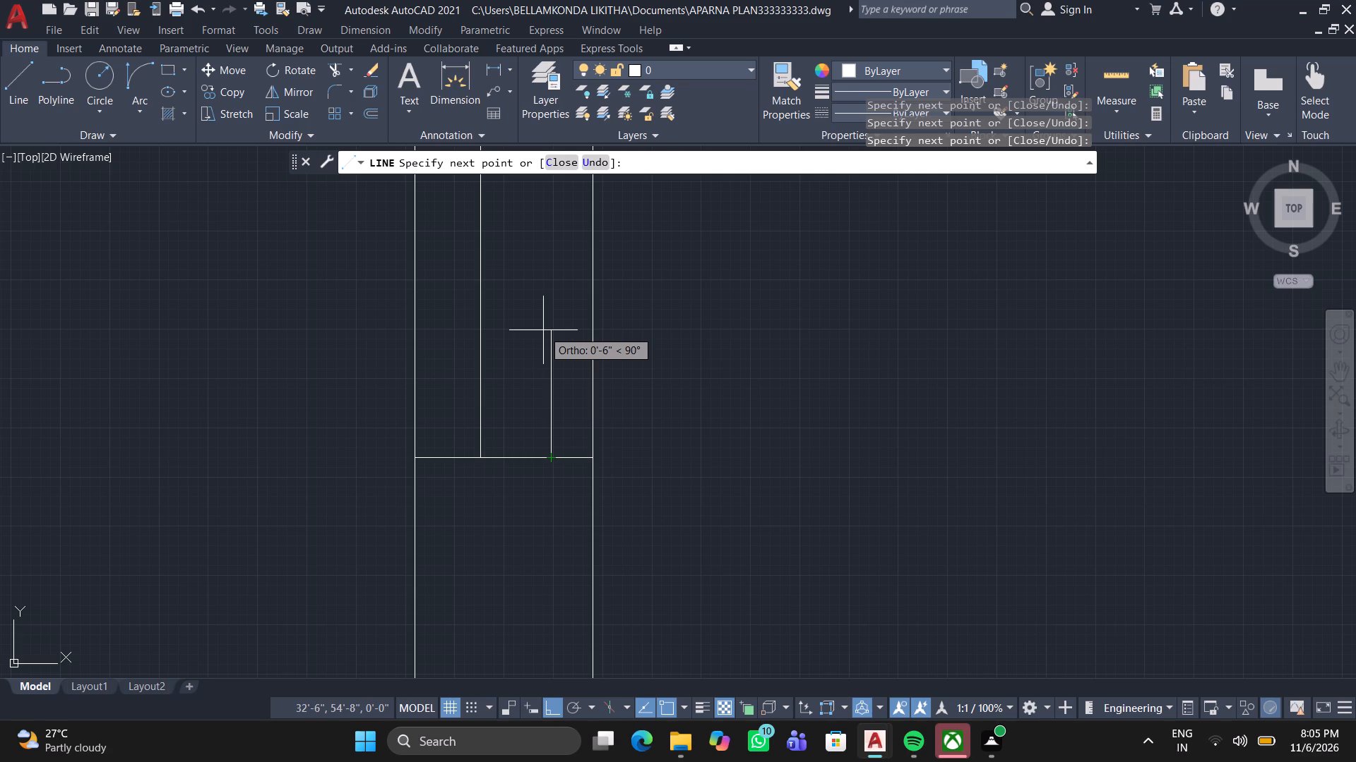
middle_drag(525, 284, 538, 557)
scroll(538, 557, down, 3)
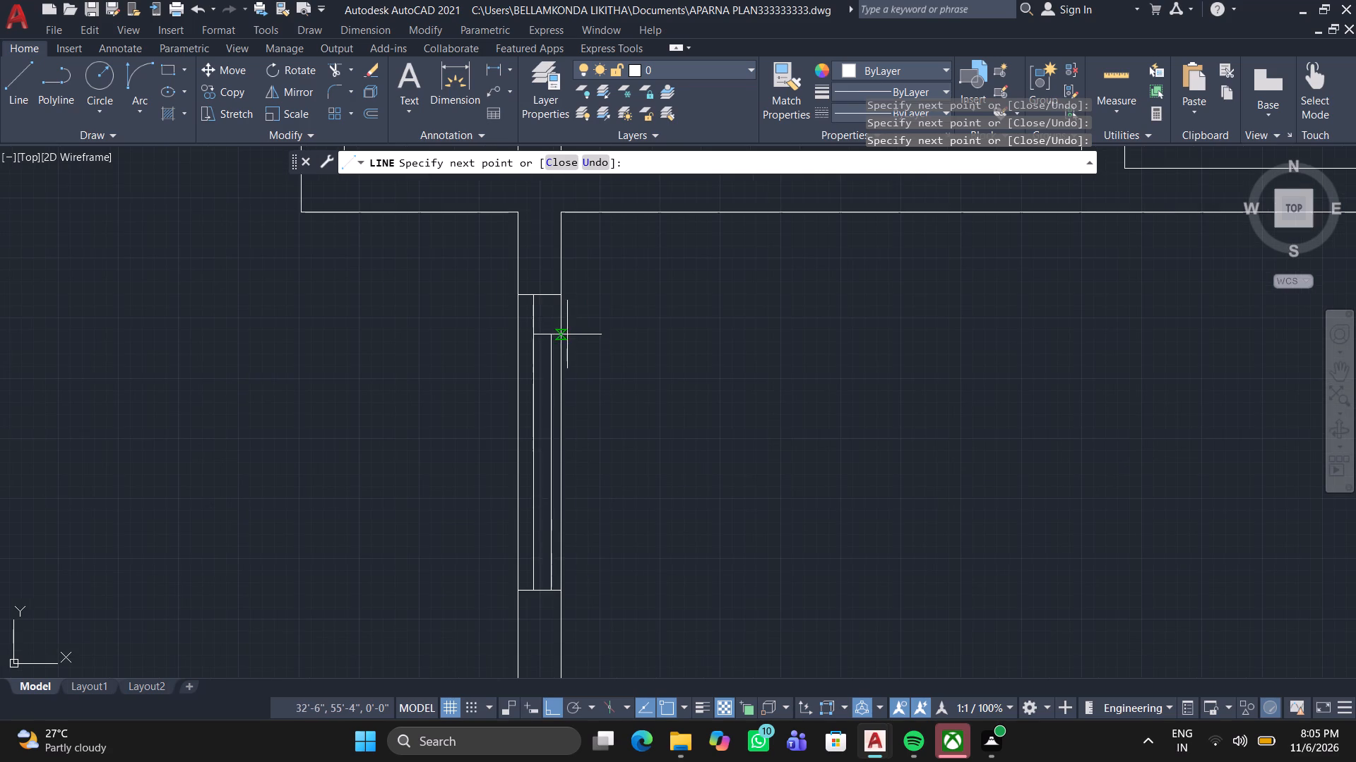
scroll(543, 285, up, 2)
click(561, 311)
key(space)
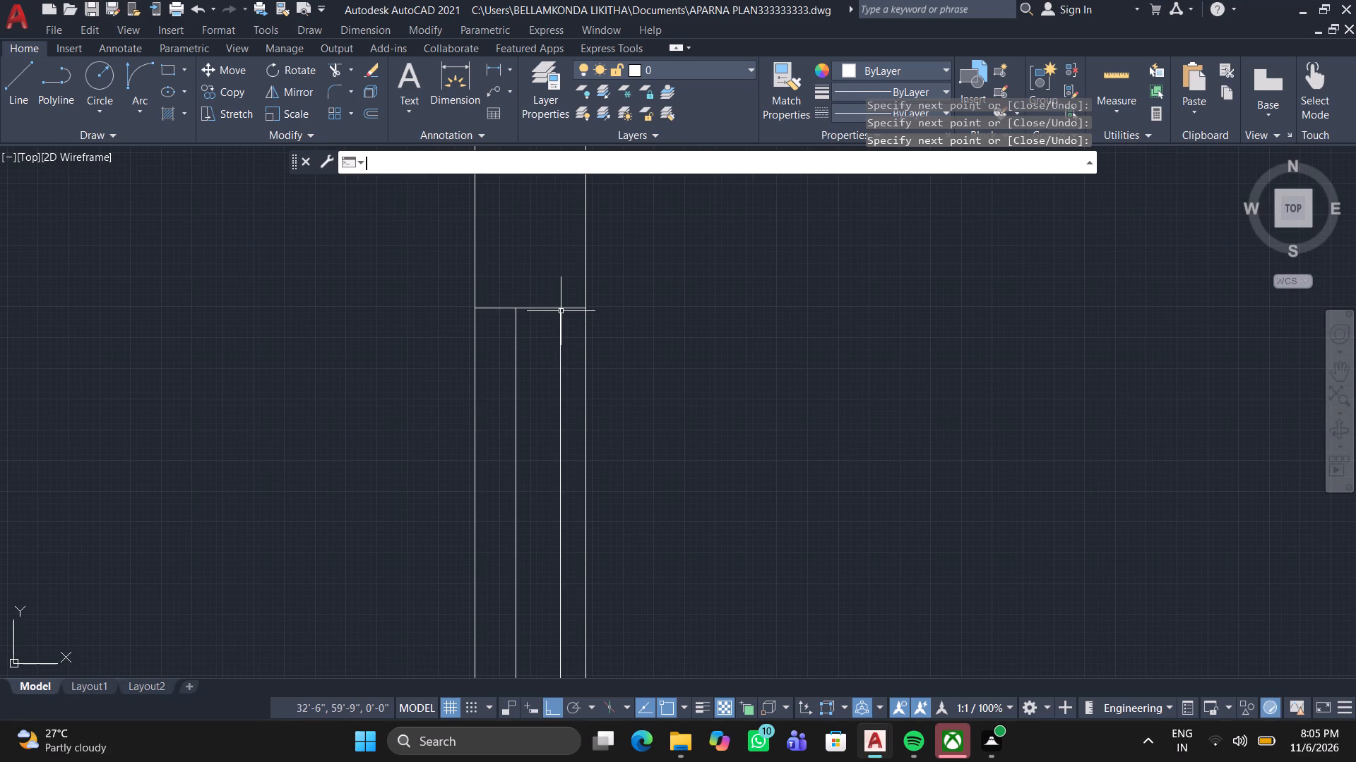
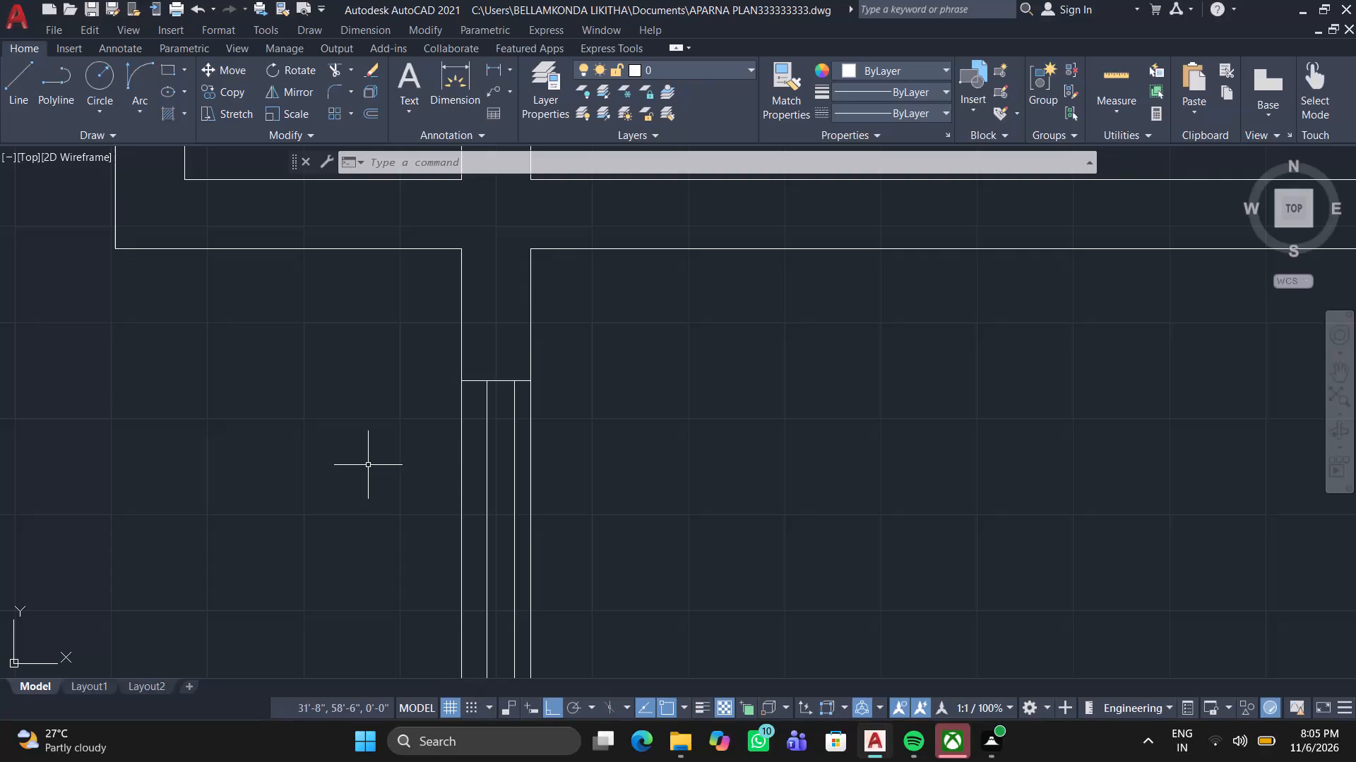
Shift the BED ROOM 1 text label about 1'-3" horizontally to the right within the room.
scroll(452, 468, down, 2)
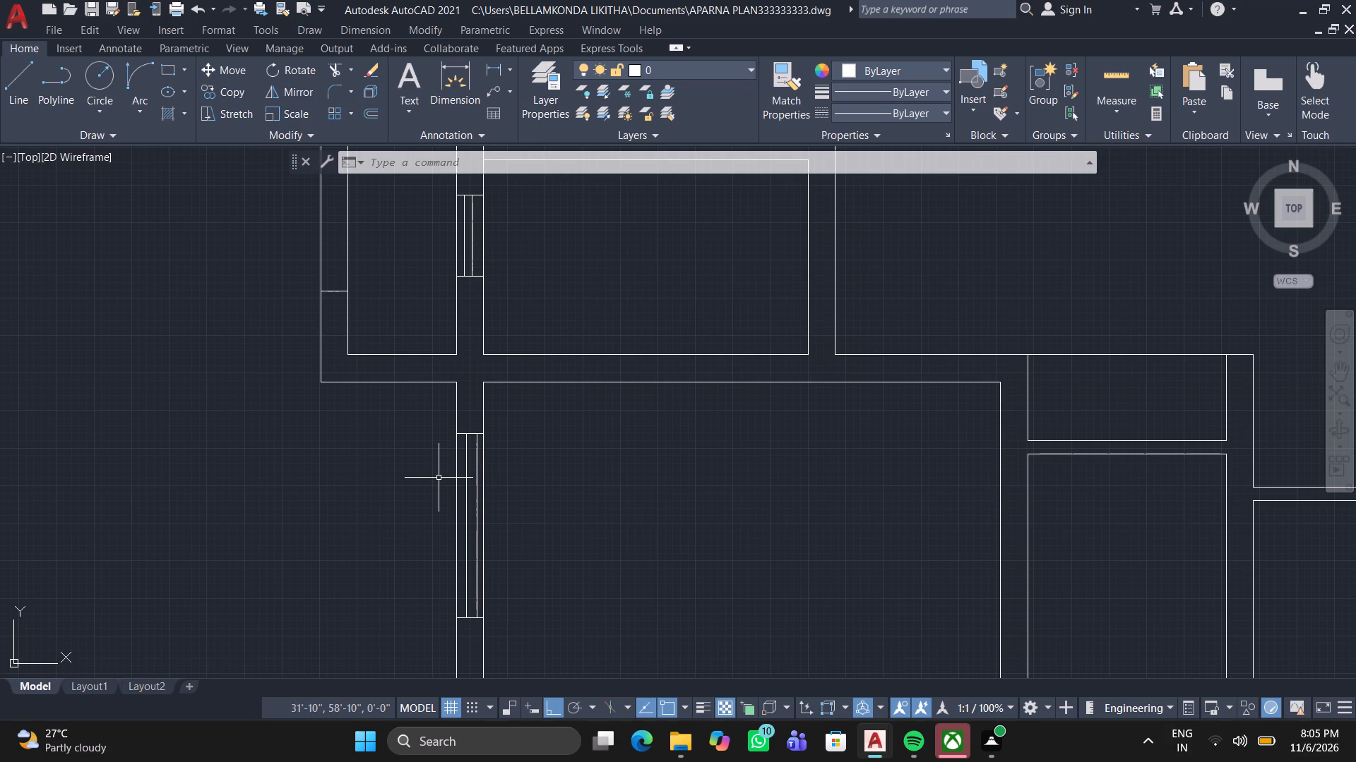
scroll(594, 427, down, 2)
middle_drag(607, 306, 586, 363)
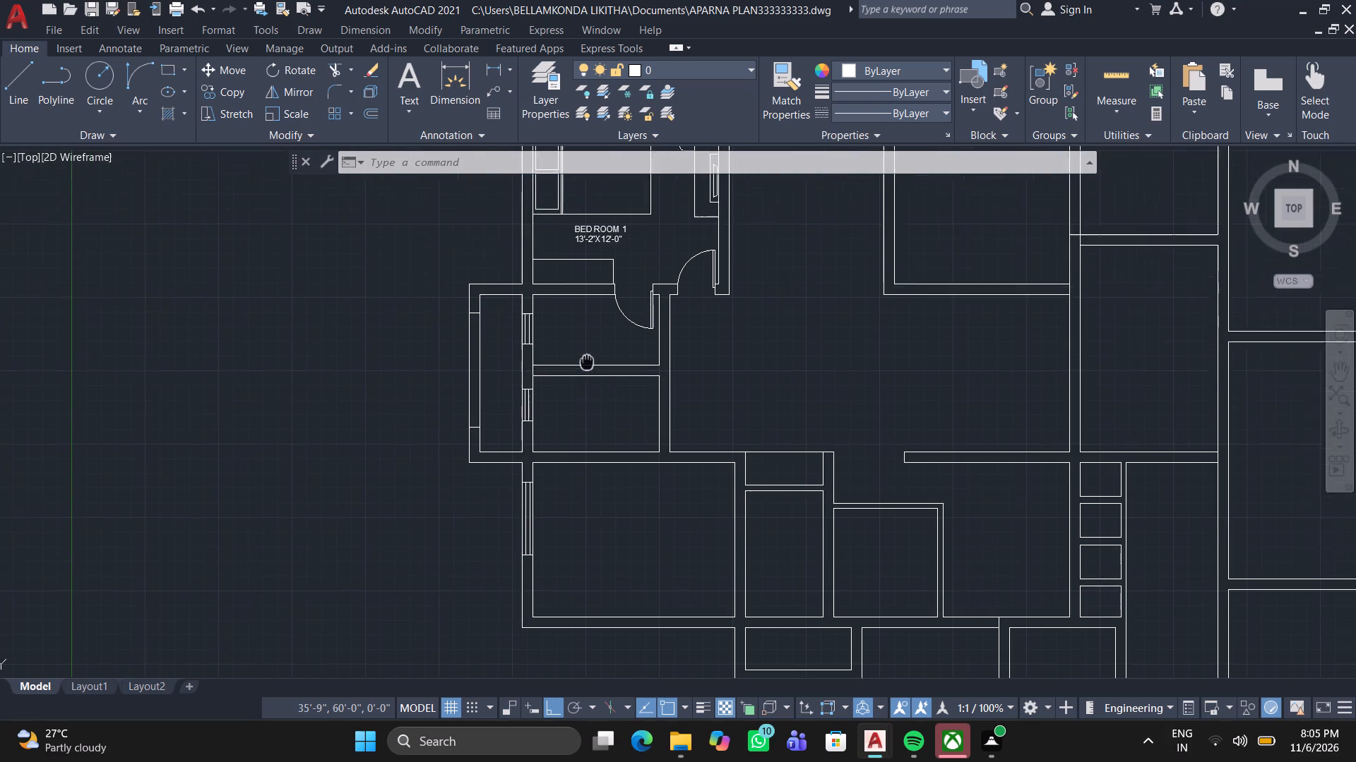
middle_drag(586, 363, 425, 507)
scroll(485, 388, up, 2)
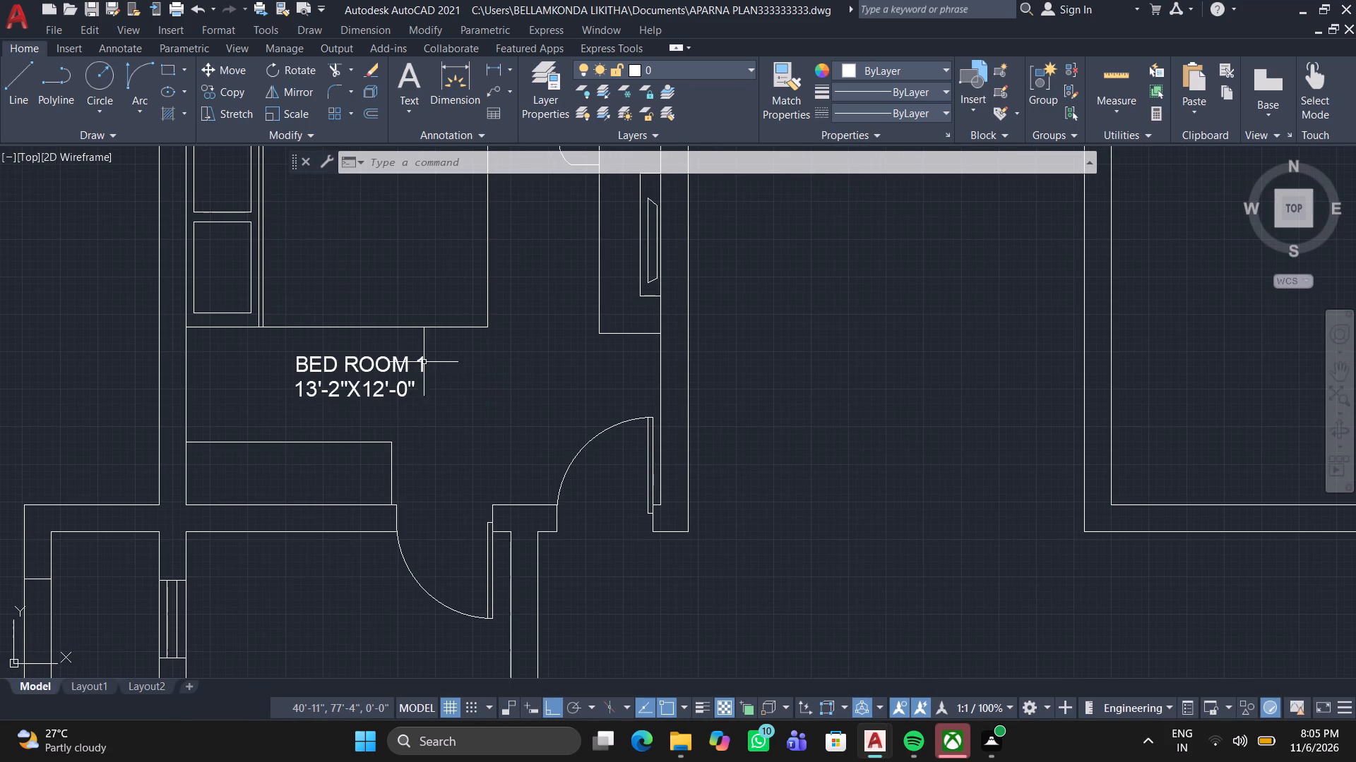
click(390, 362)
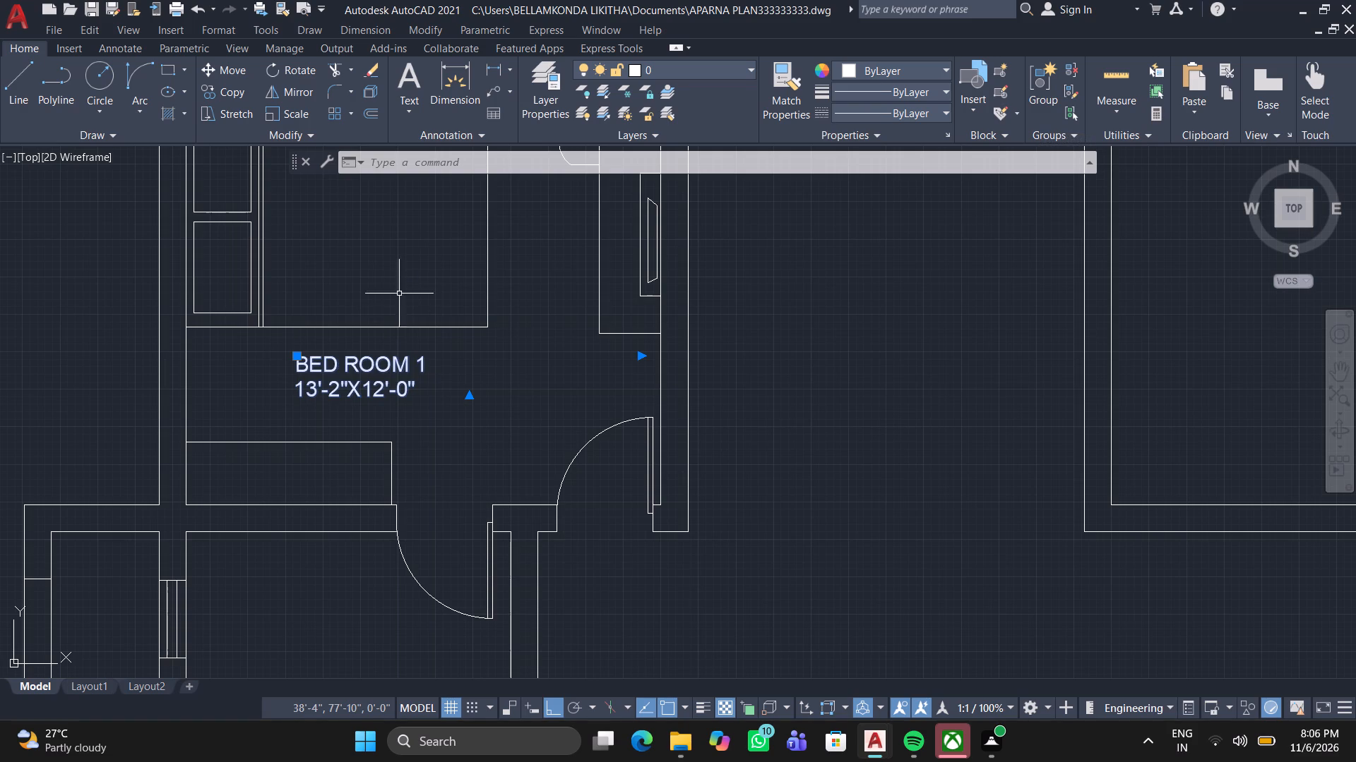
scroll(312, 351, up, 2)
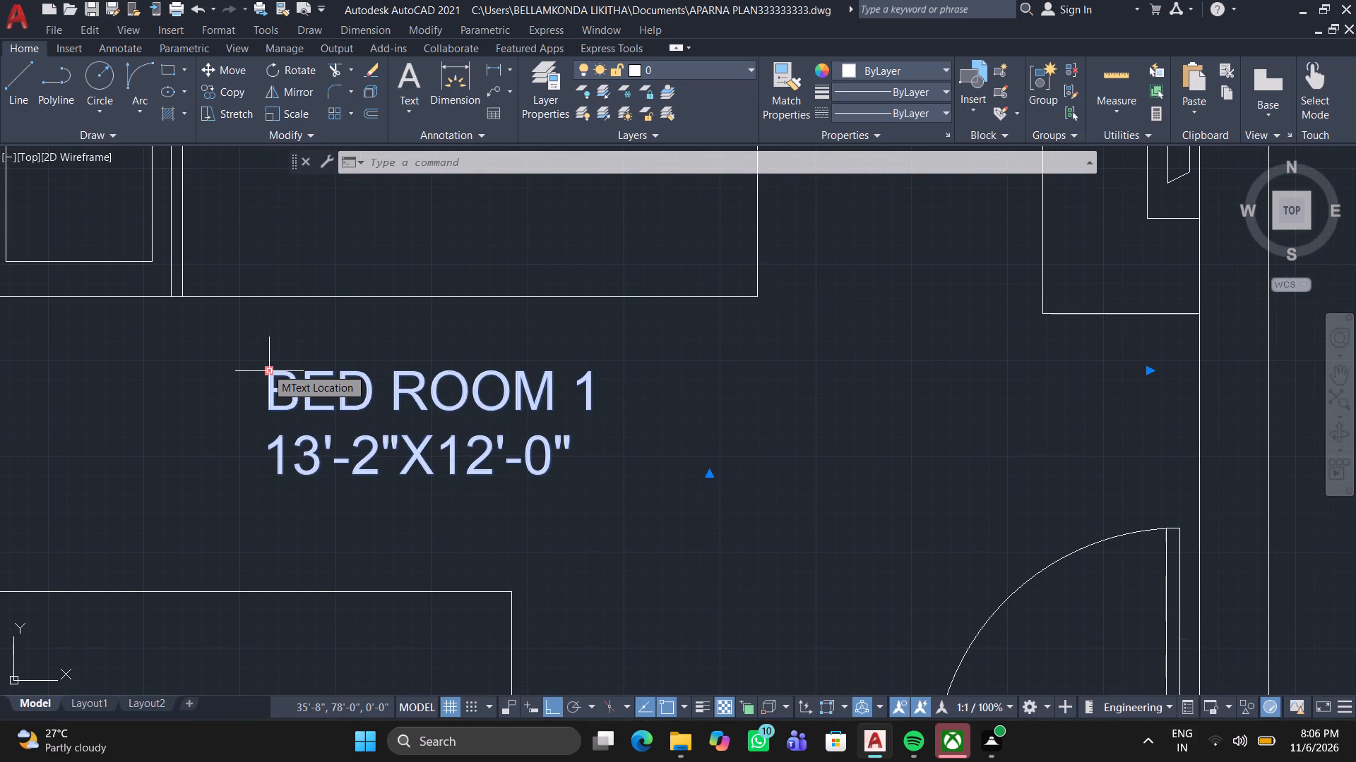
double_click(266, 368)
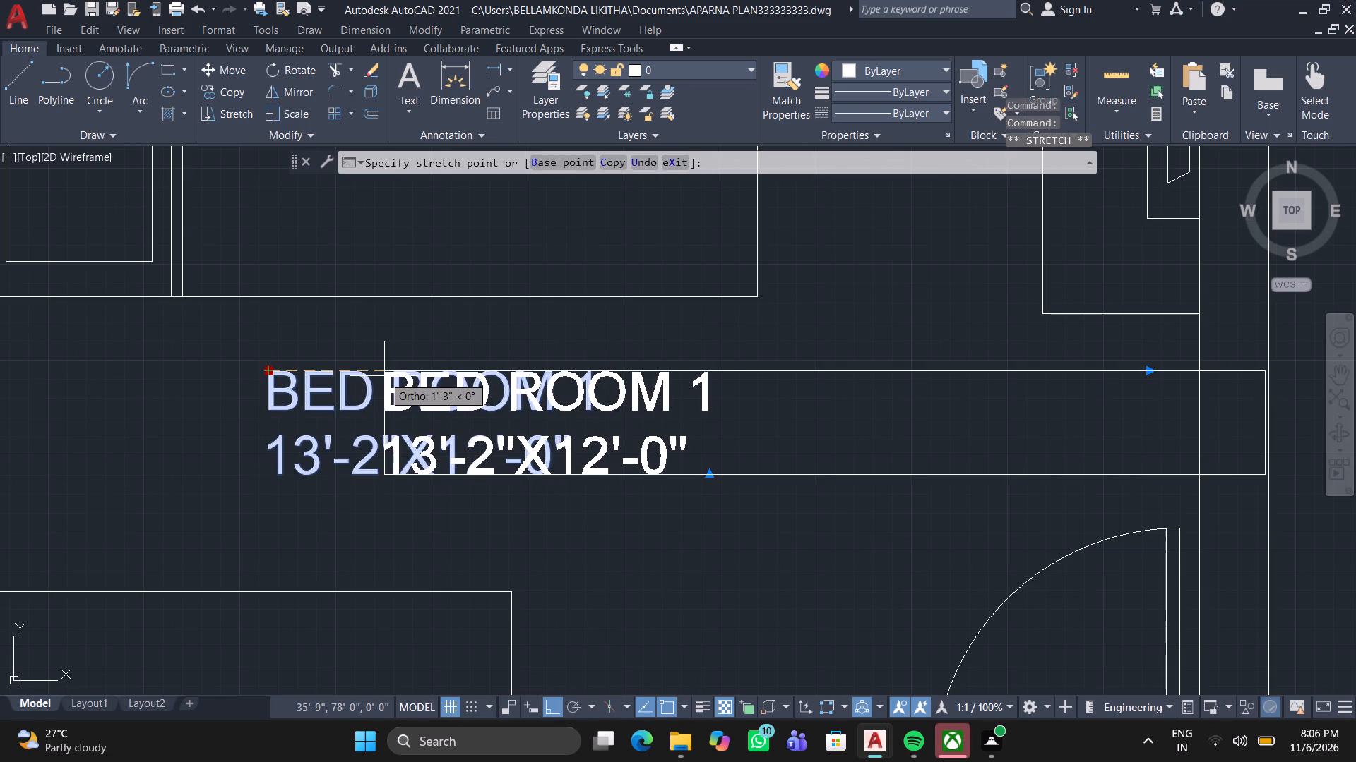
click(385, 376)
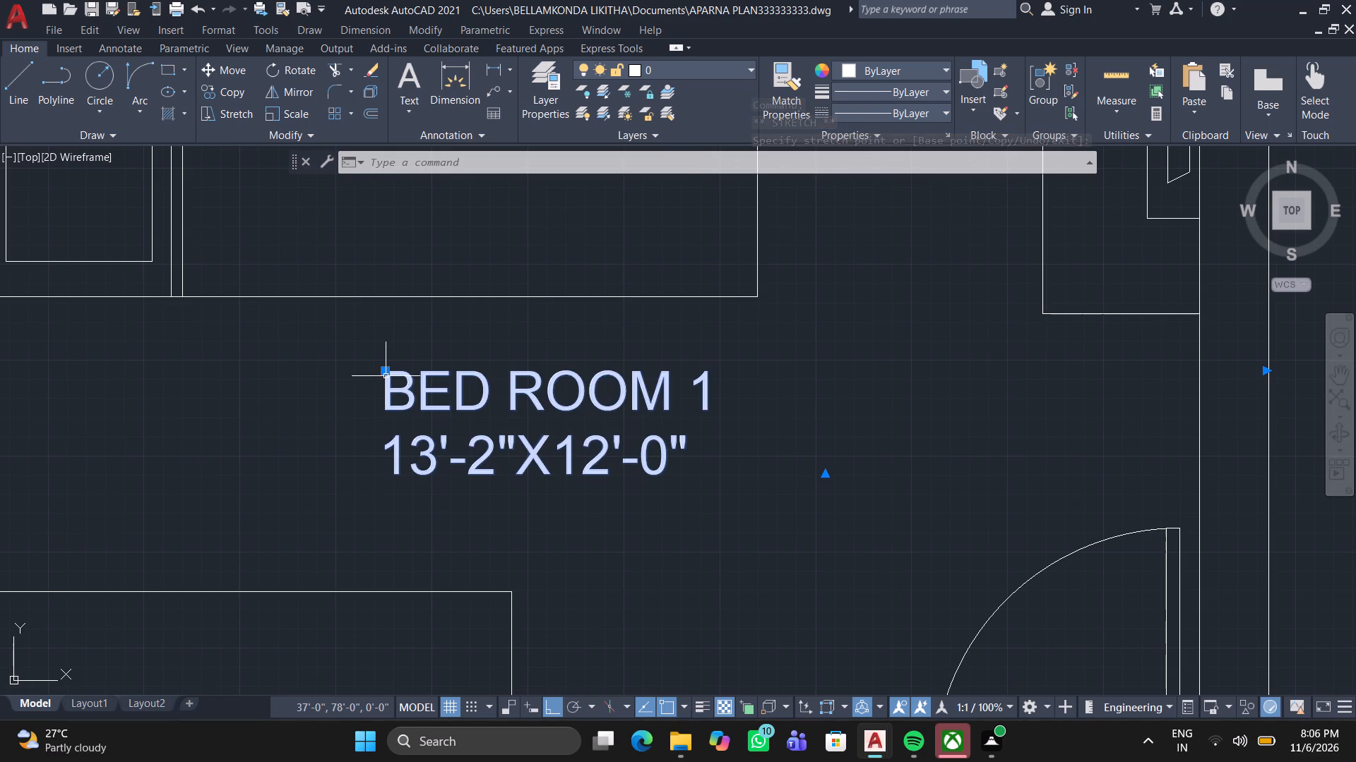
key(Escape)
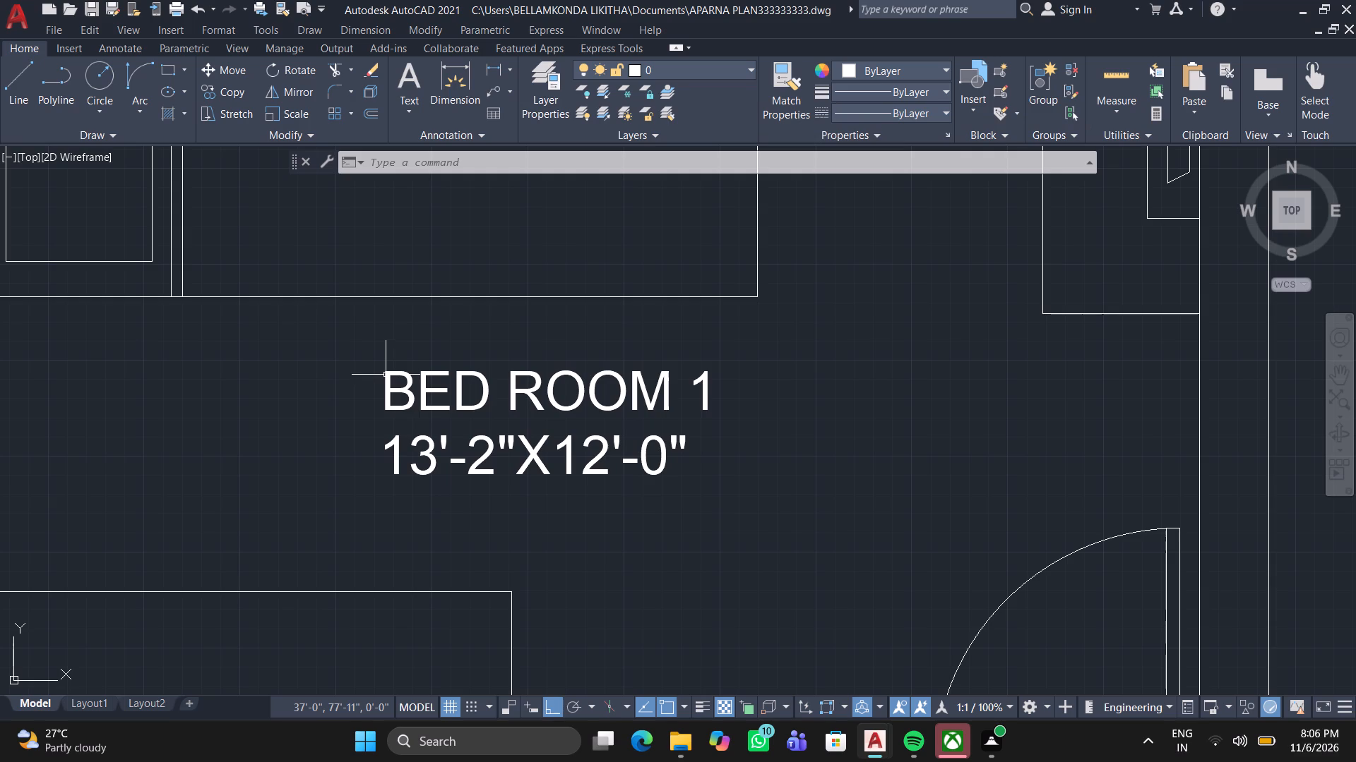
Delete the door block at the lower-right corner of BED ROOM 1.
scroll(637, 455, down, 2)
middle_drag(745, 466, 738, 488)
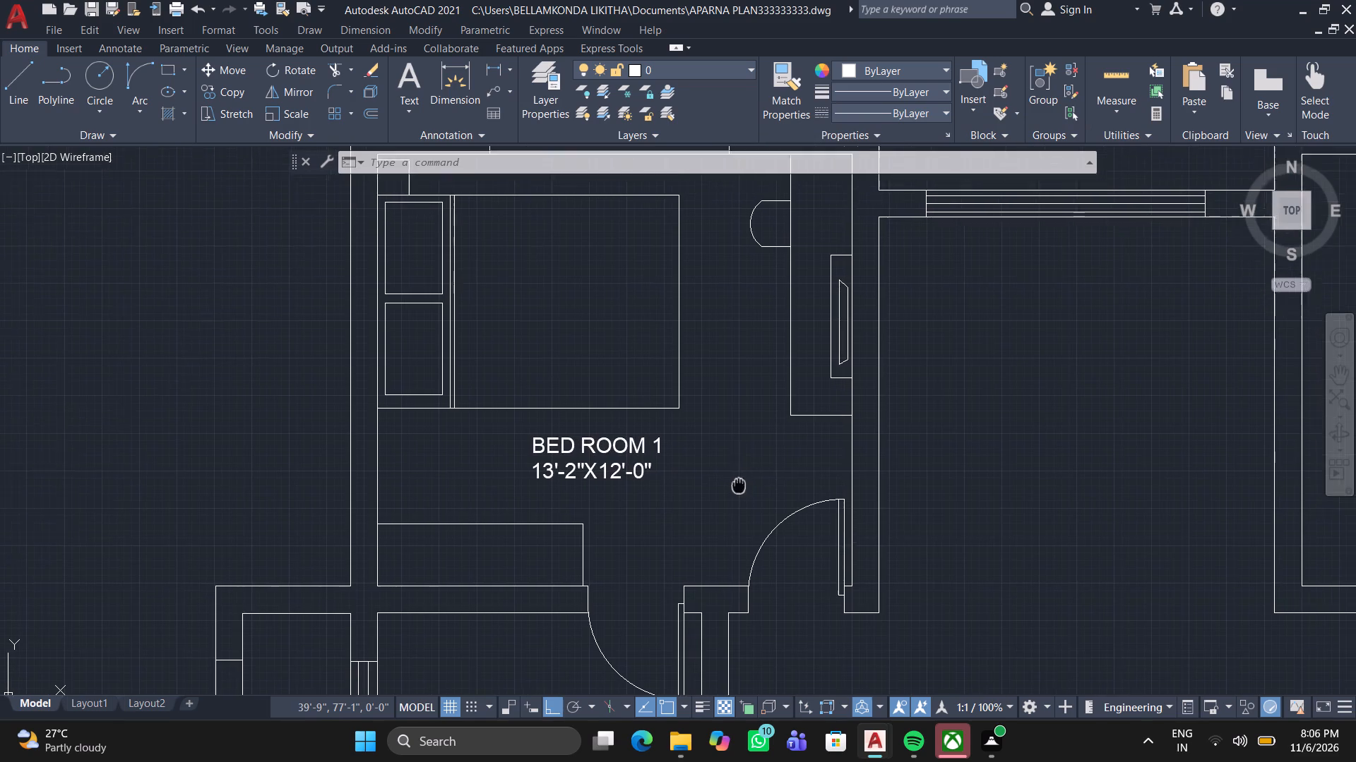
middle_drag(738, 488, 657, 694)
scroll(723, 643, down, 1)
scroll(734, 630, up, 1)
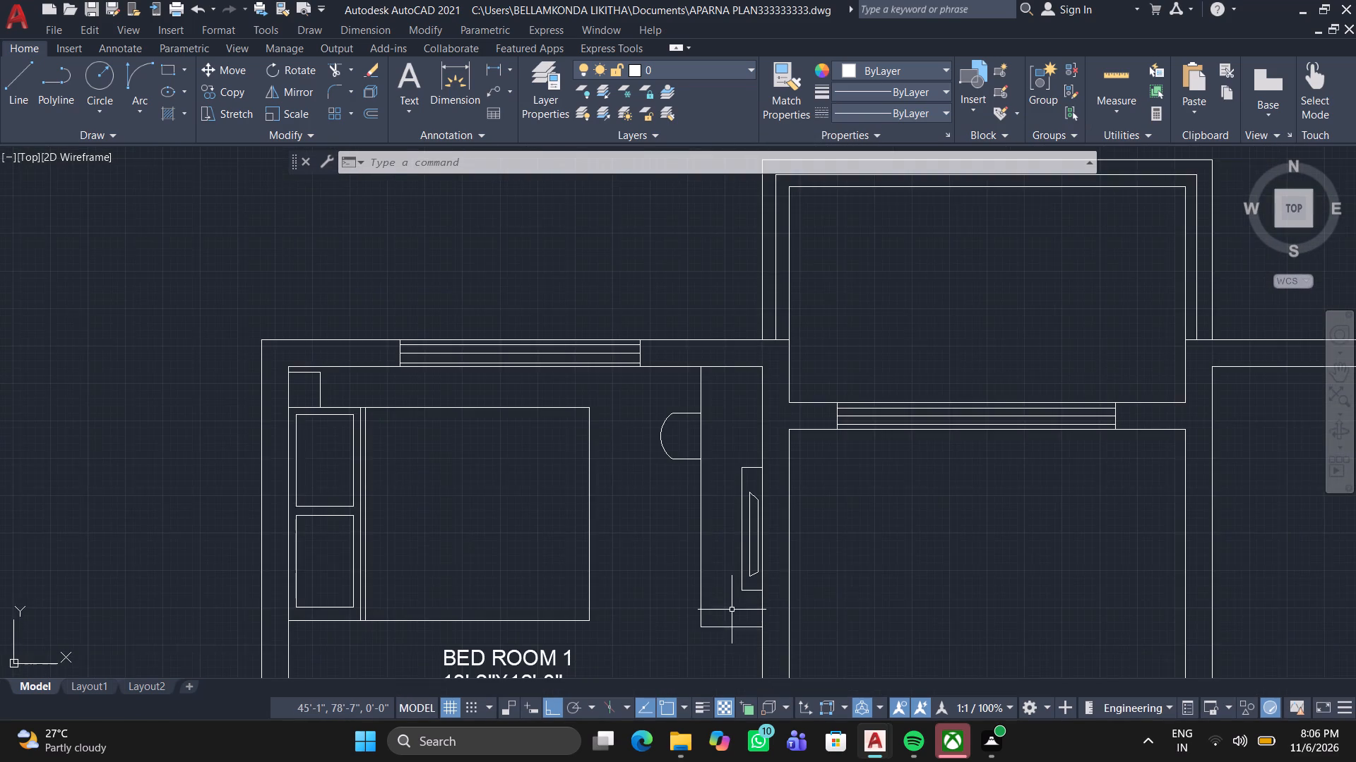
middle_drag(731, 598, 734, 362)
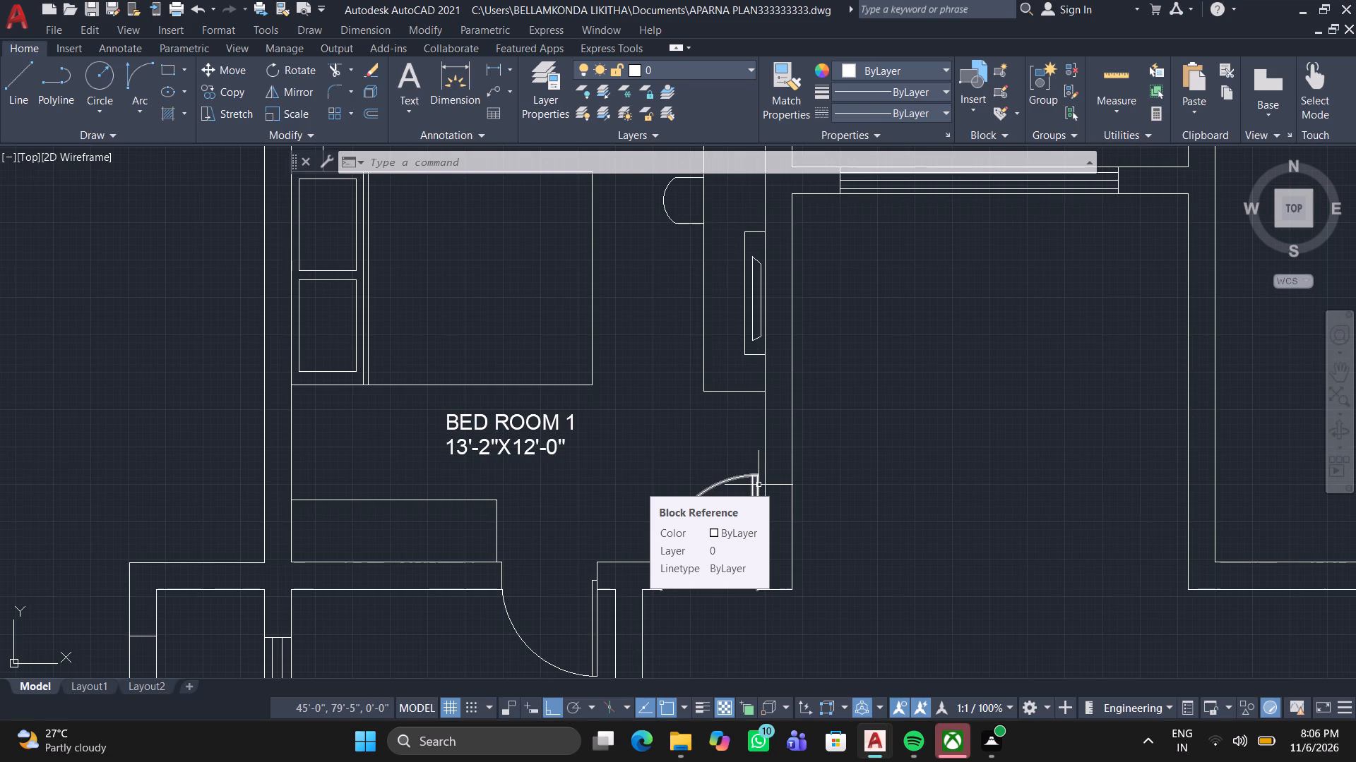
click(759, 485)
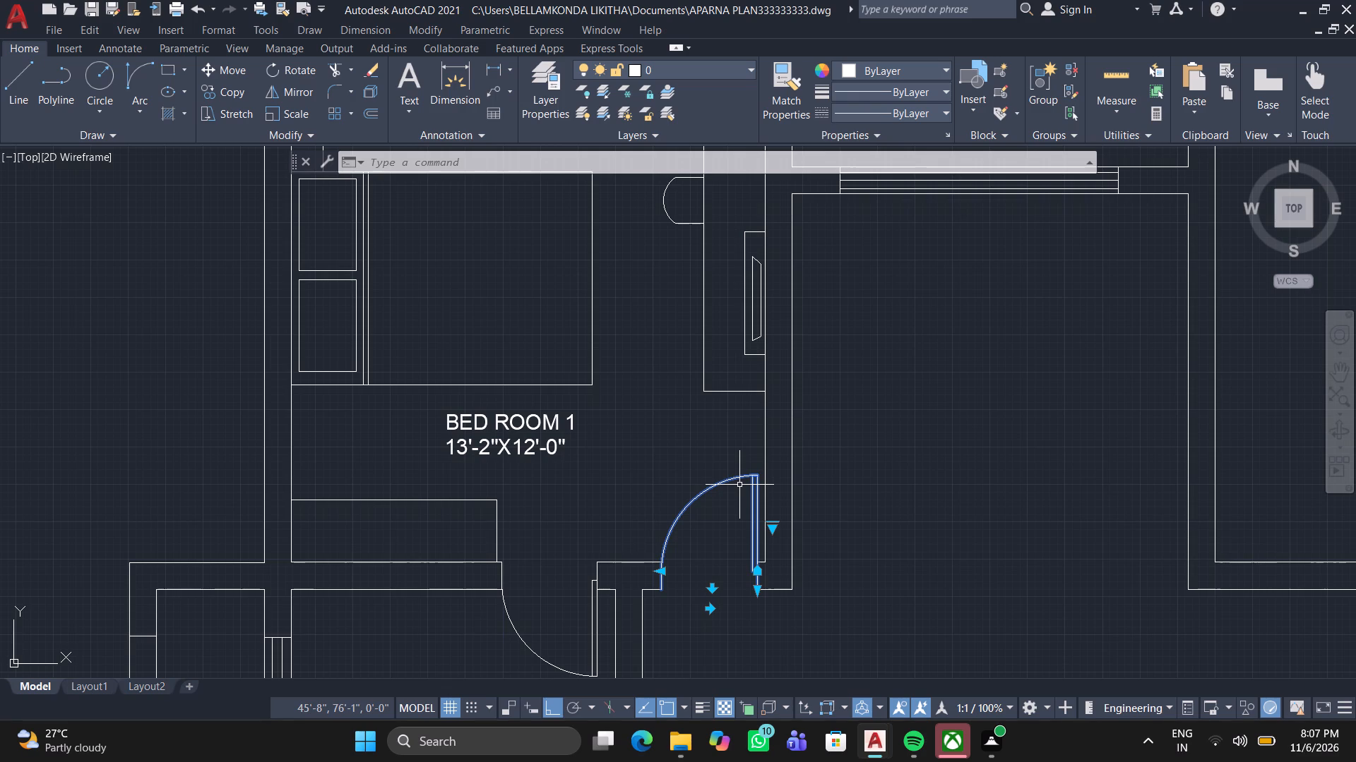
key(Delete)
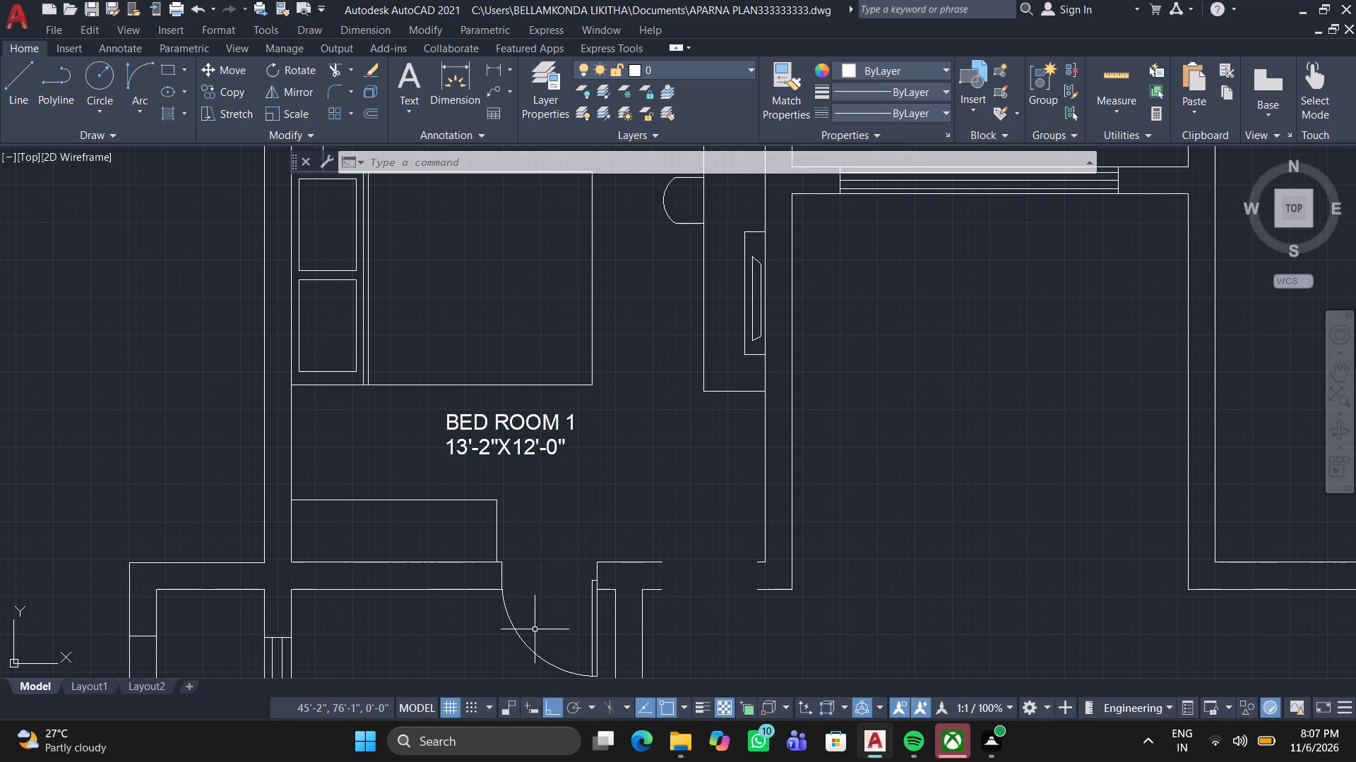
Draw two lines across the deleted door's opening to close both faces of BED ROOM 1's bottom wall.
click(14, 80)
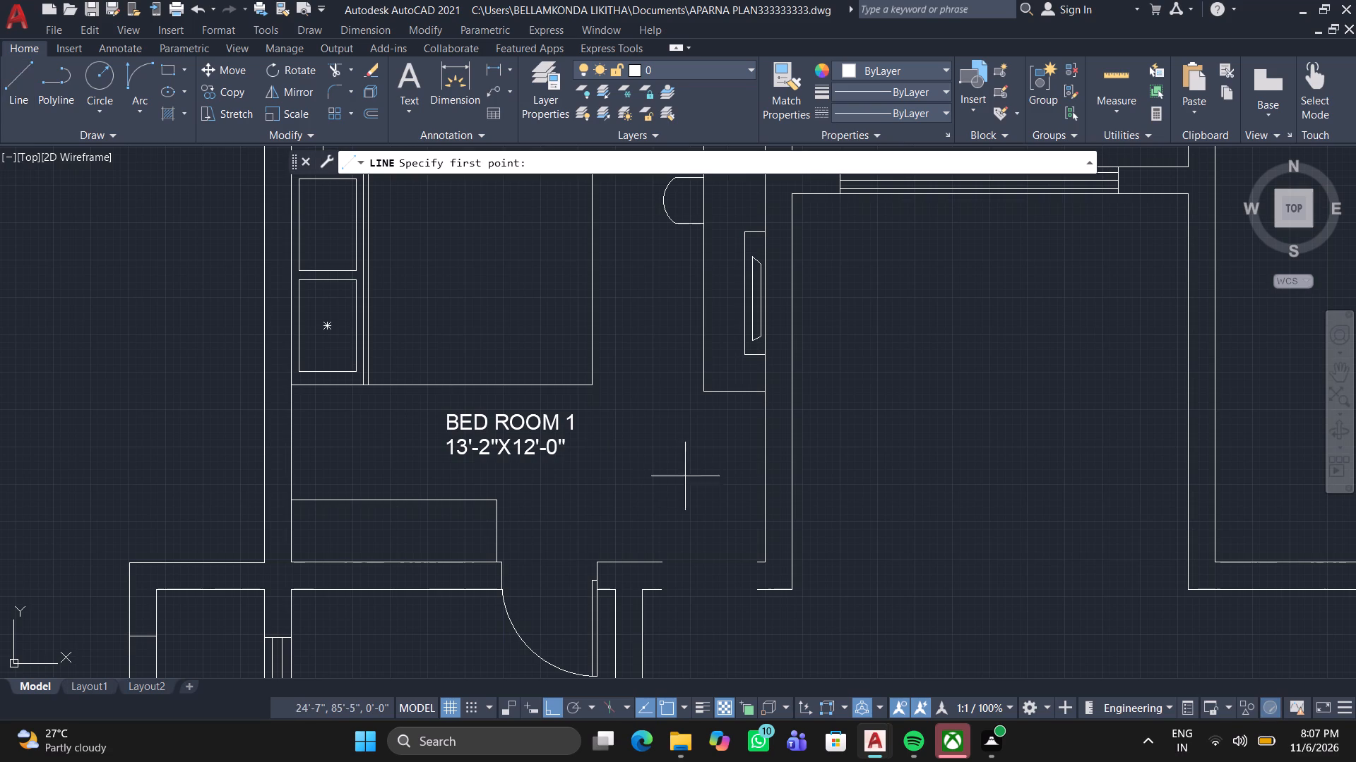
click(656, 561)
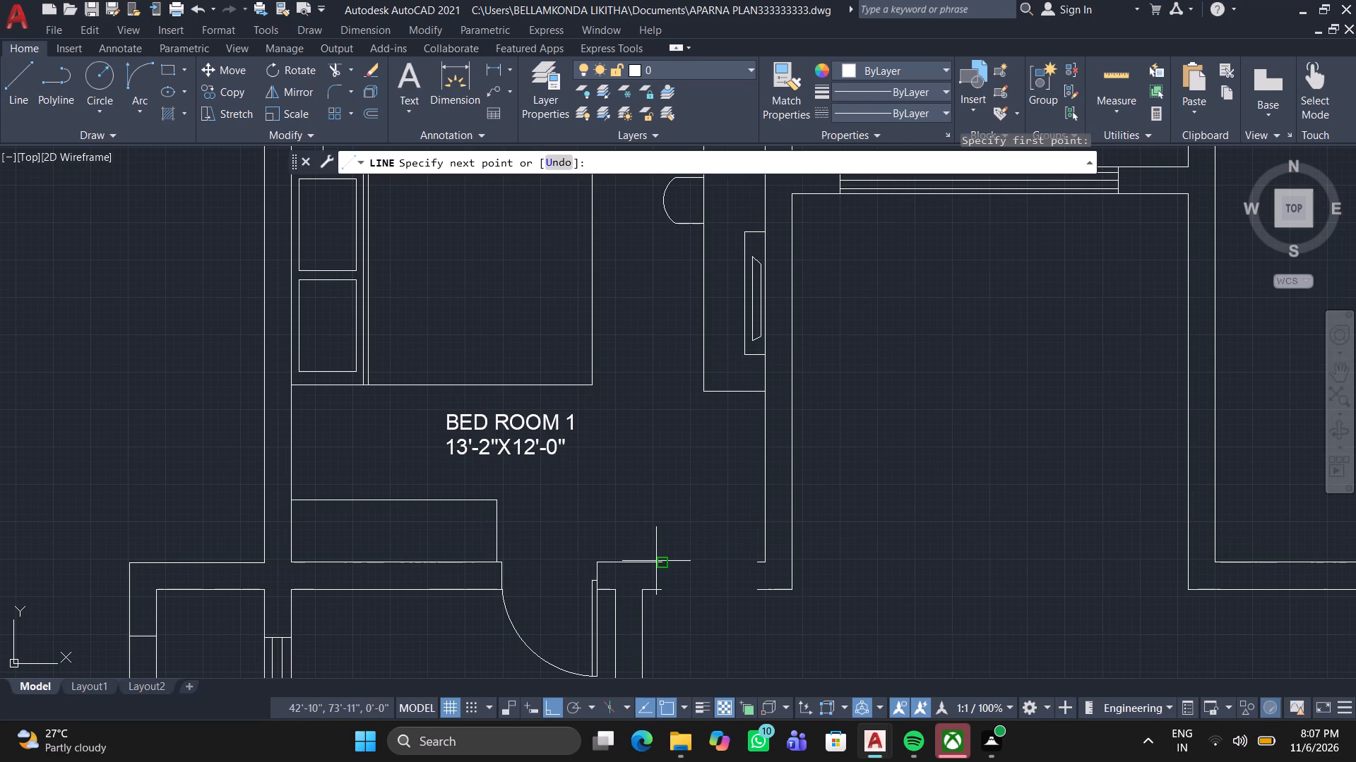
click(756, 560)
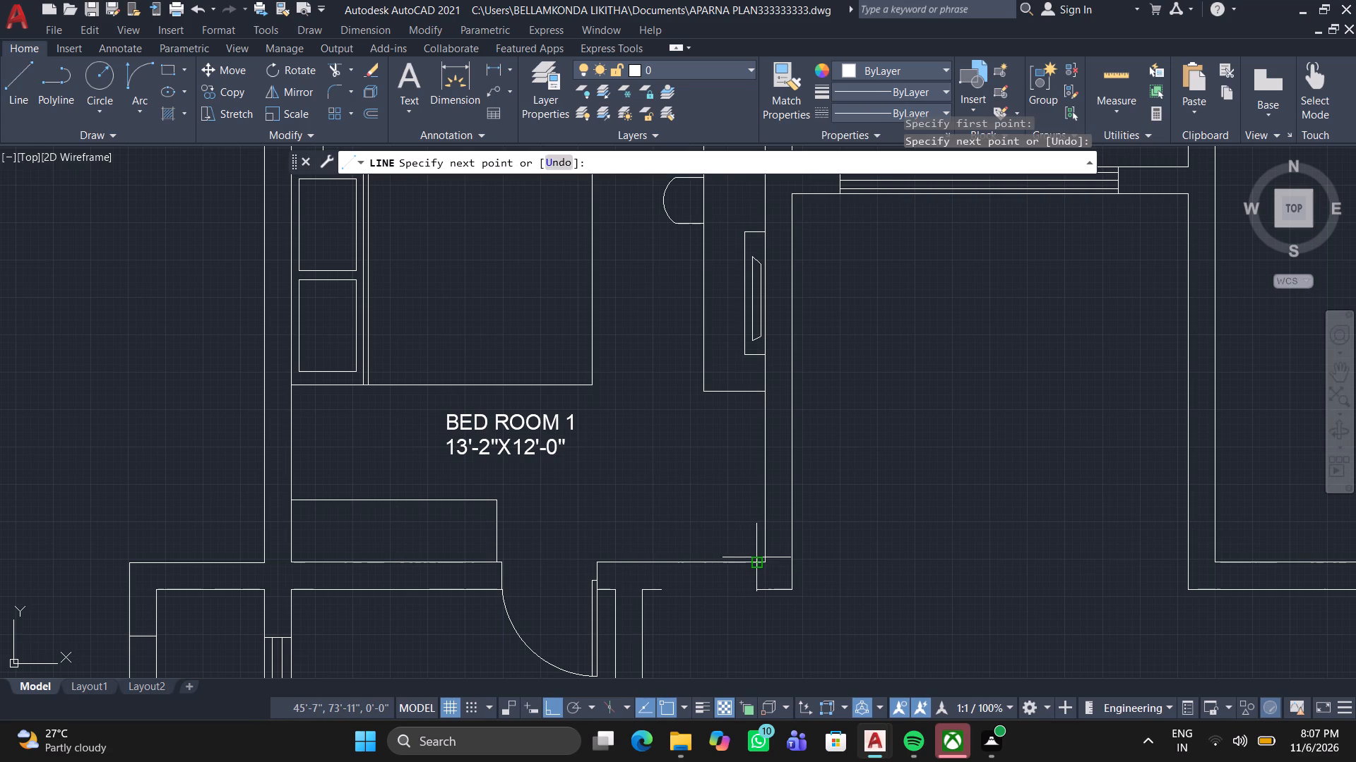
key(Return)
key(space)
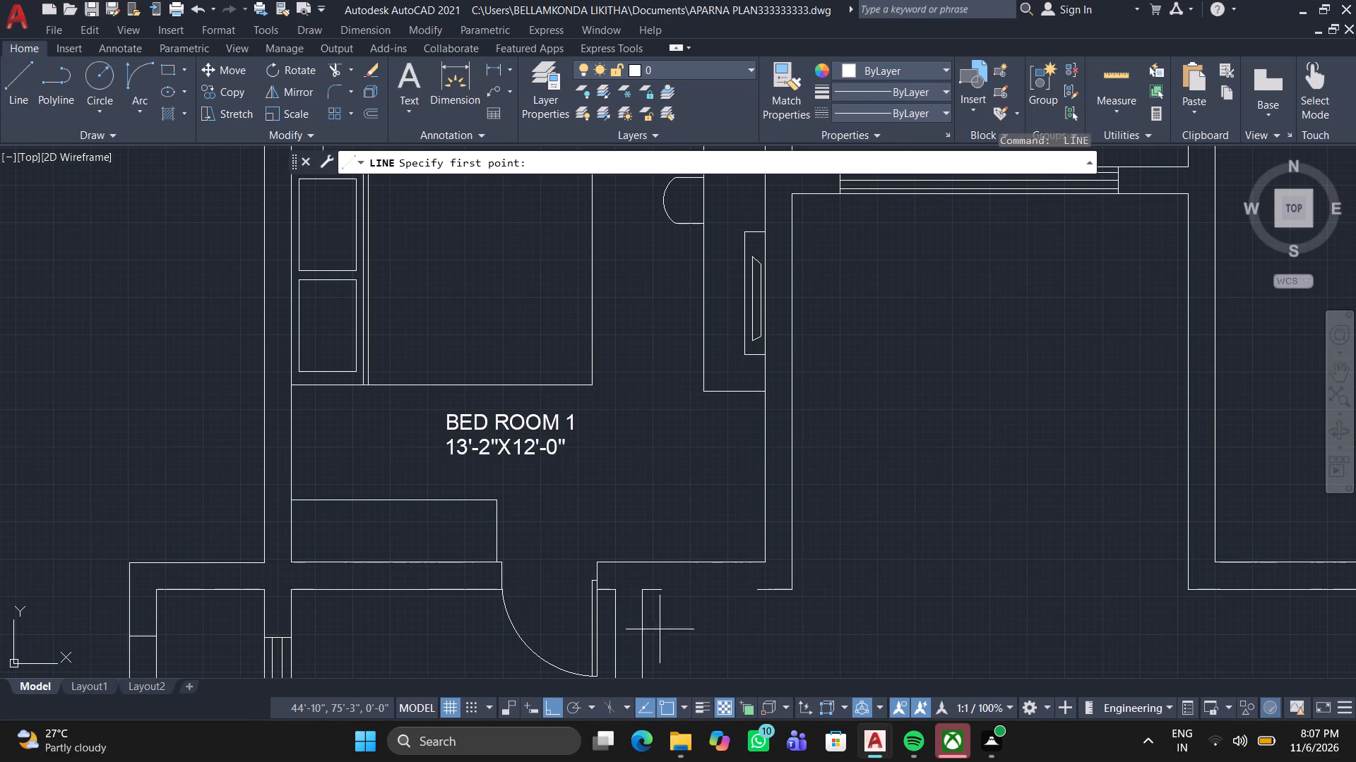
click(662, 588)
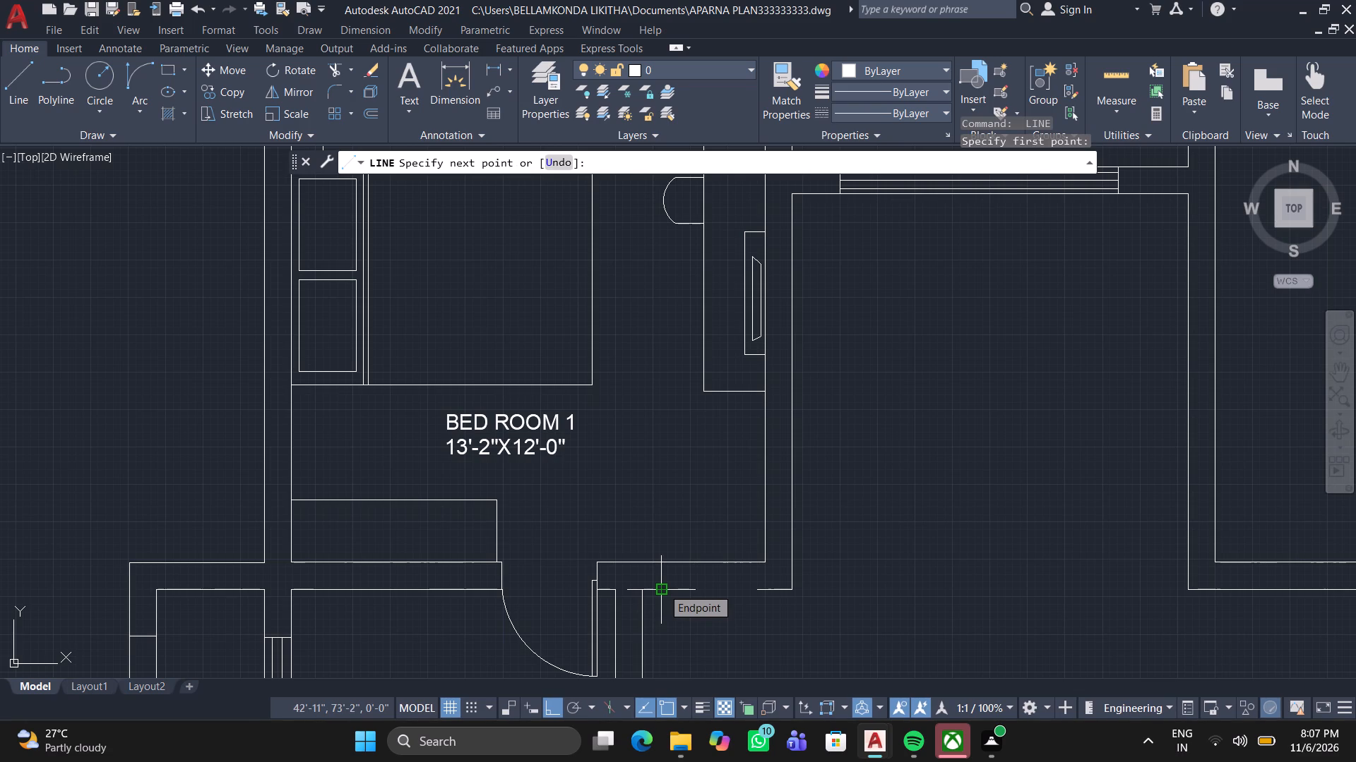
click(760, 593)
key(Return)
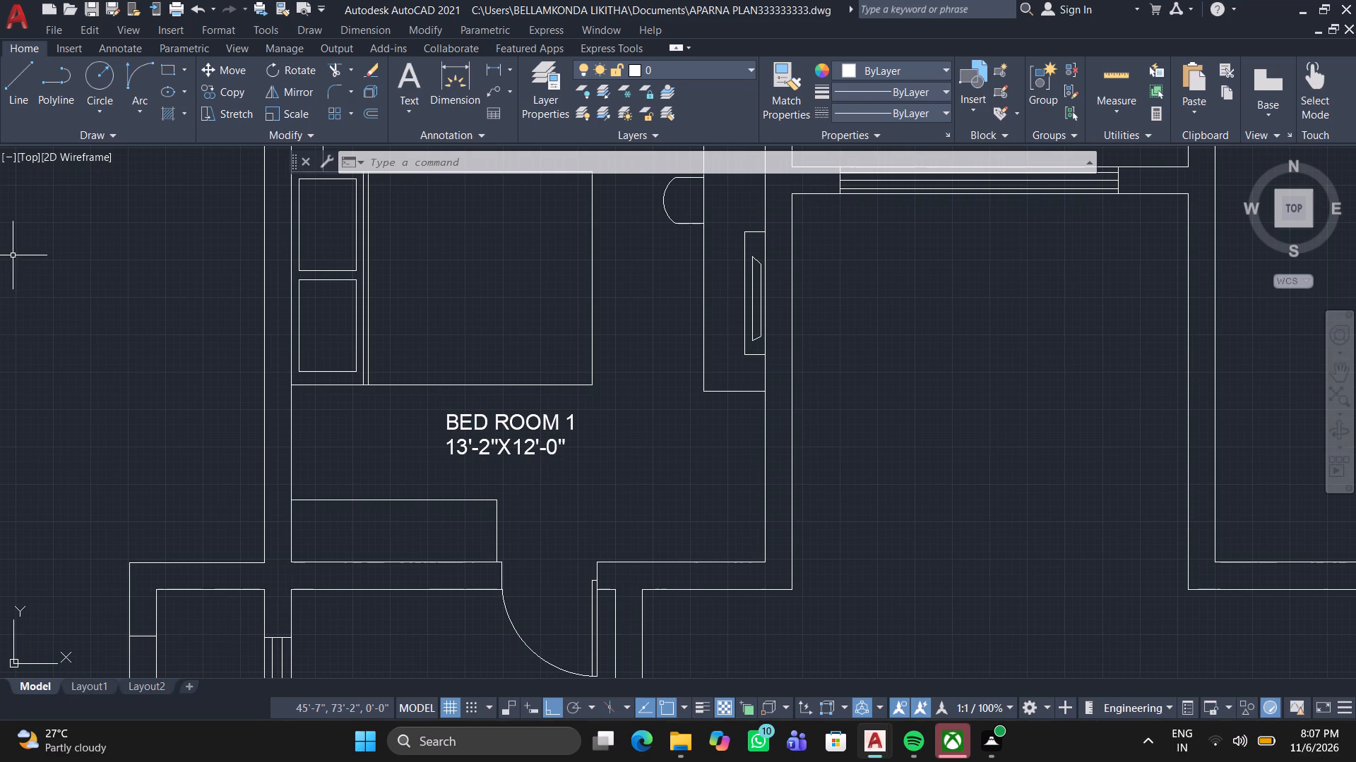
Copy the remaining BED ROOM 1 door horizontally to just beyond the room's lower-right wall corner.
scroll(29, 270, down, 2)
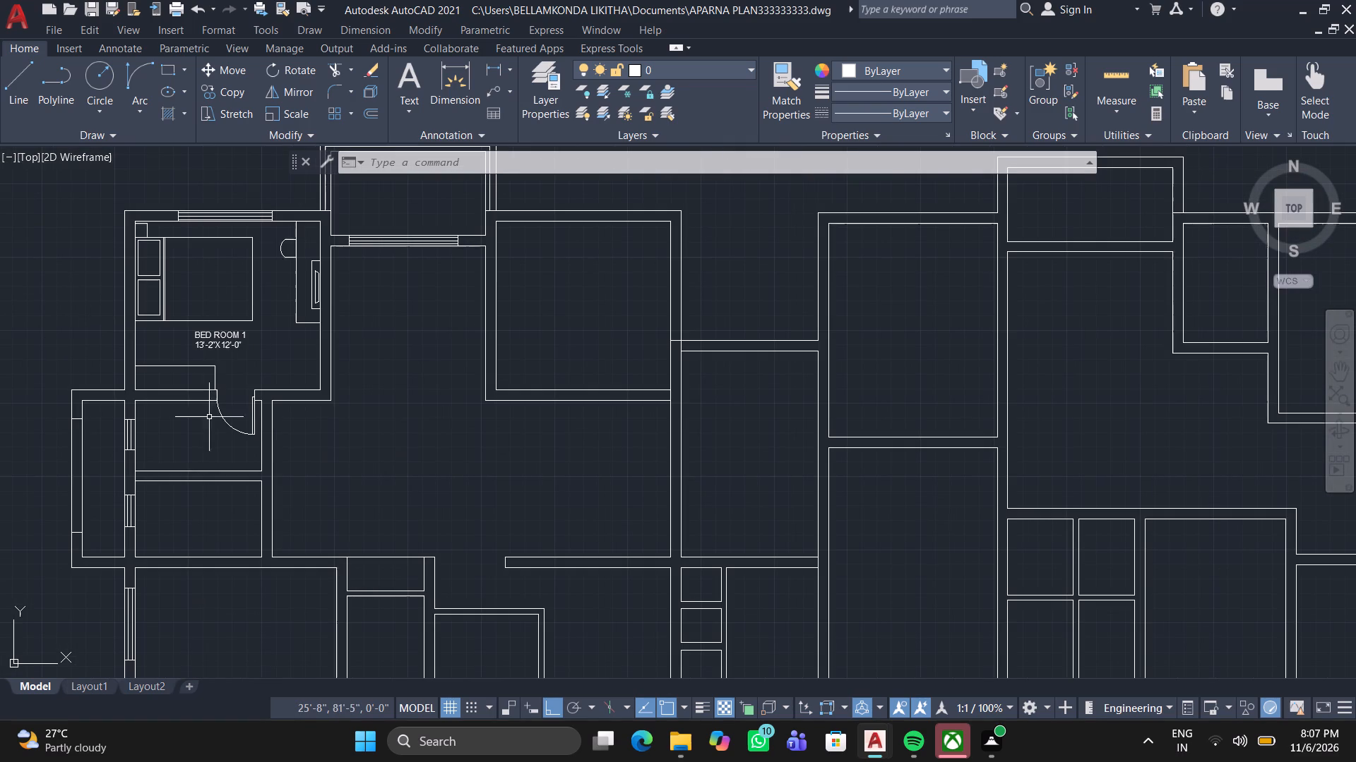
click(251, 423)
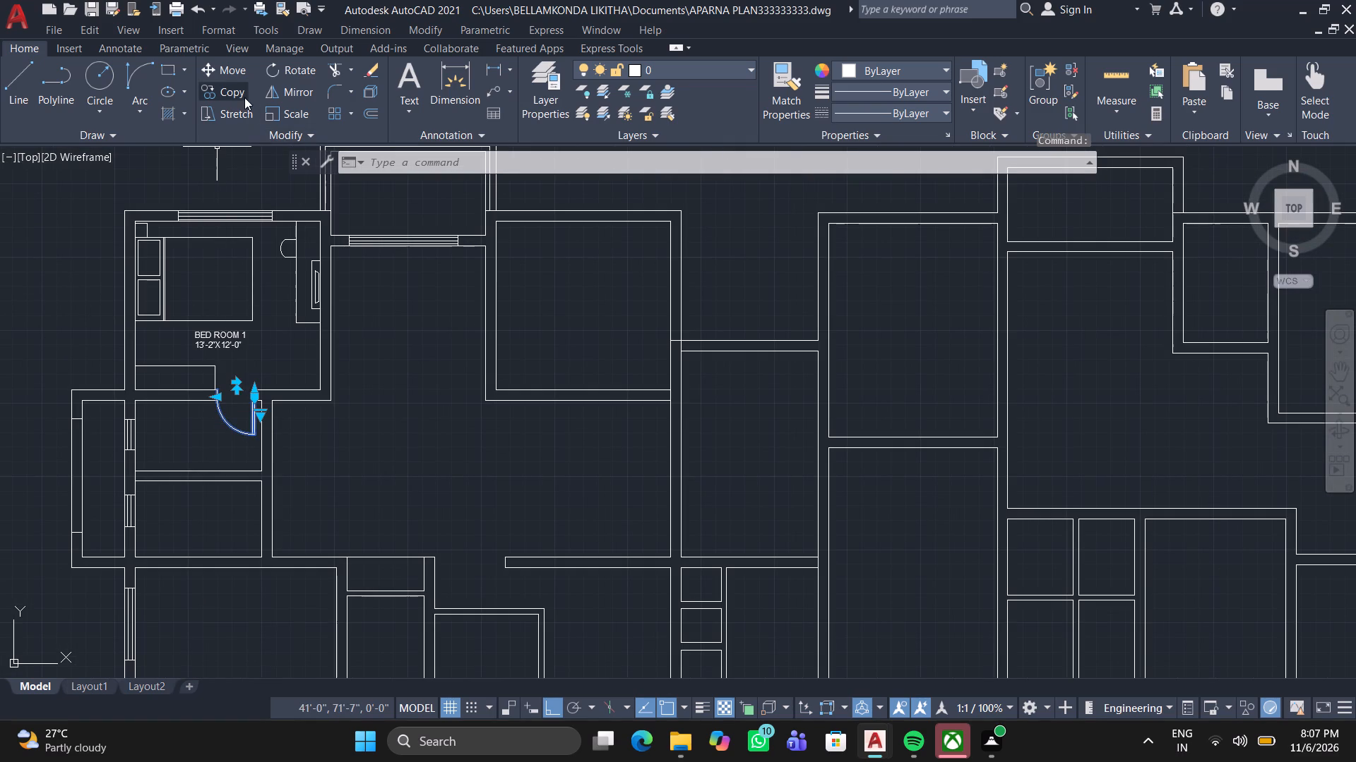
click(244, 94)
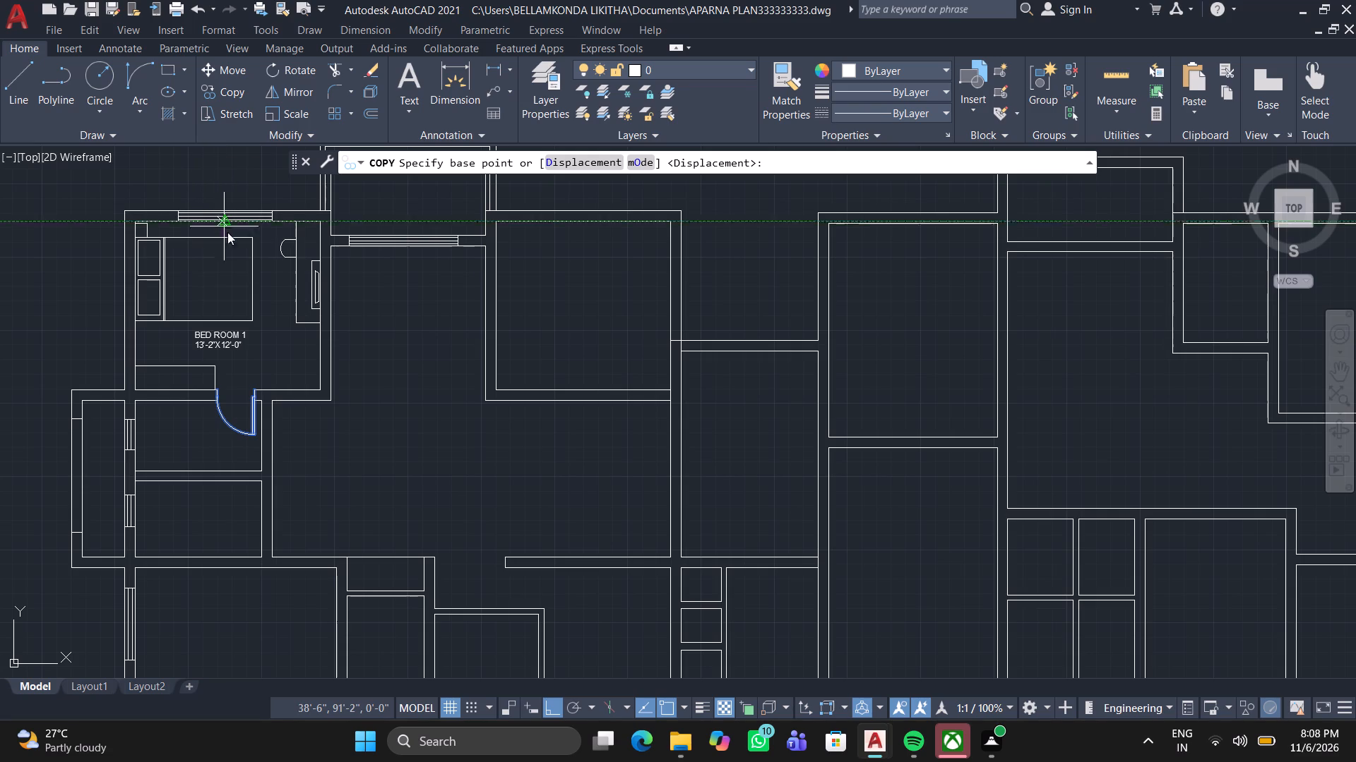
click(254, 394)
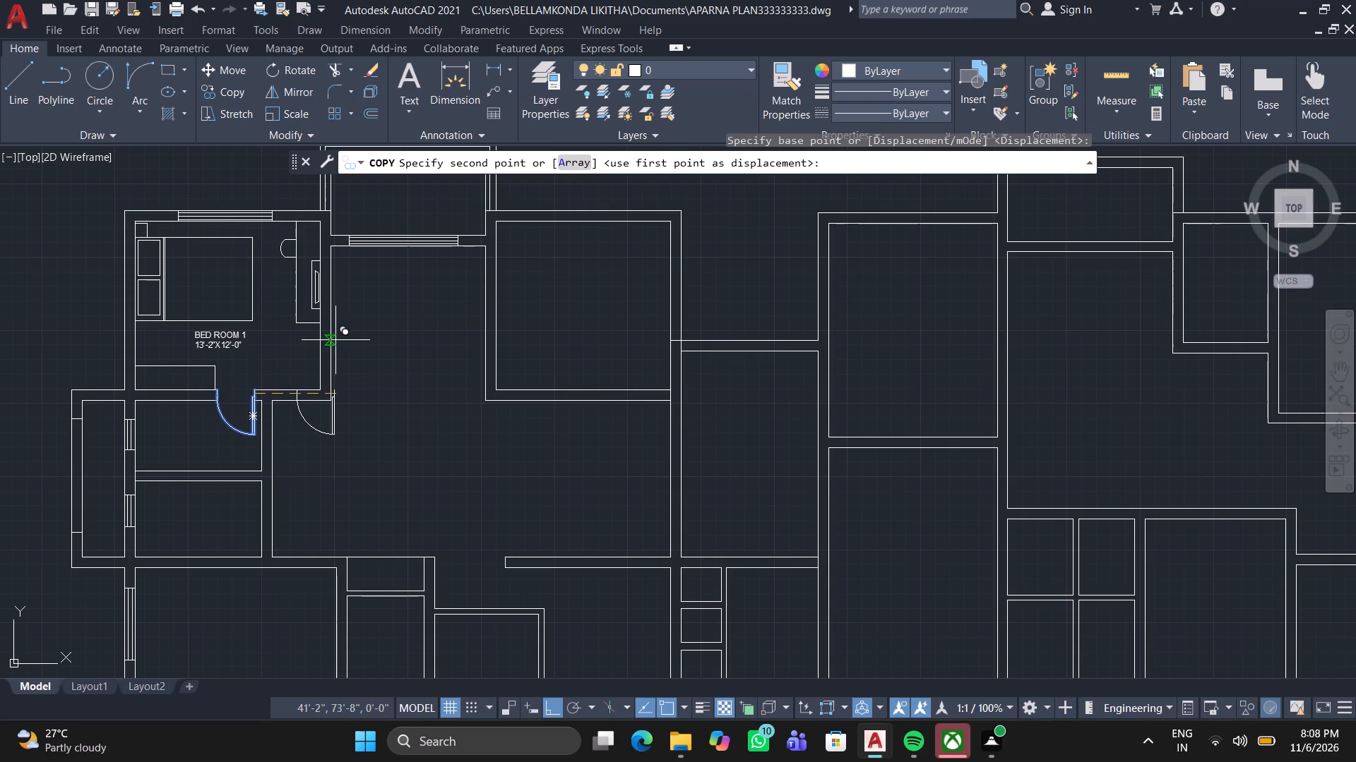
click(340, 338)
key(space)
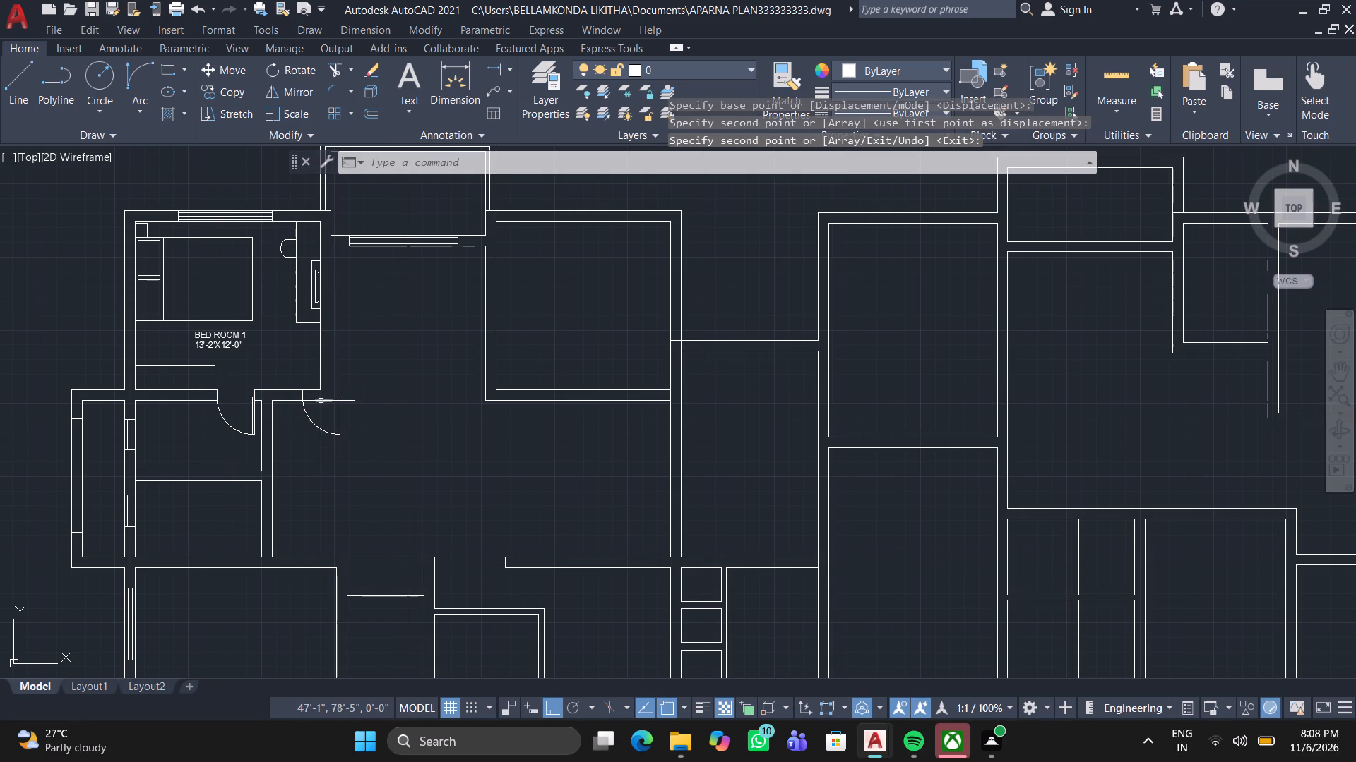
Rotate the copied door 90 degrees clockwise about the midpoint of its leaf.
click(339, 423)
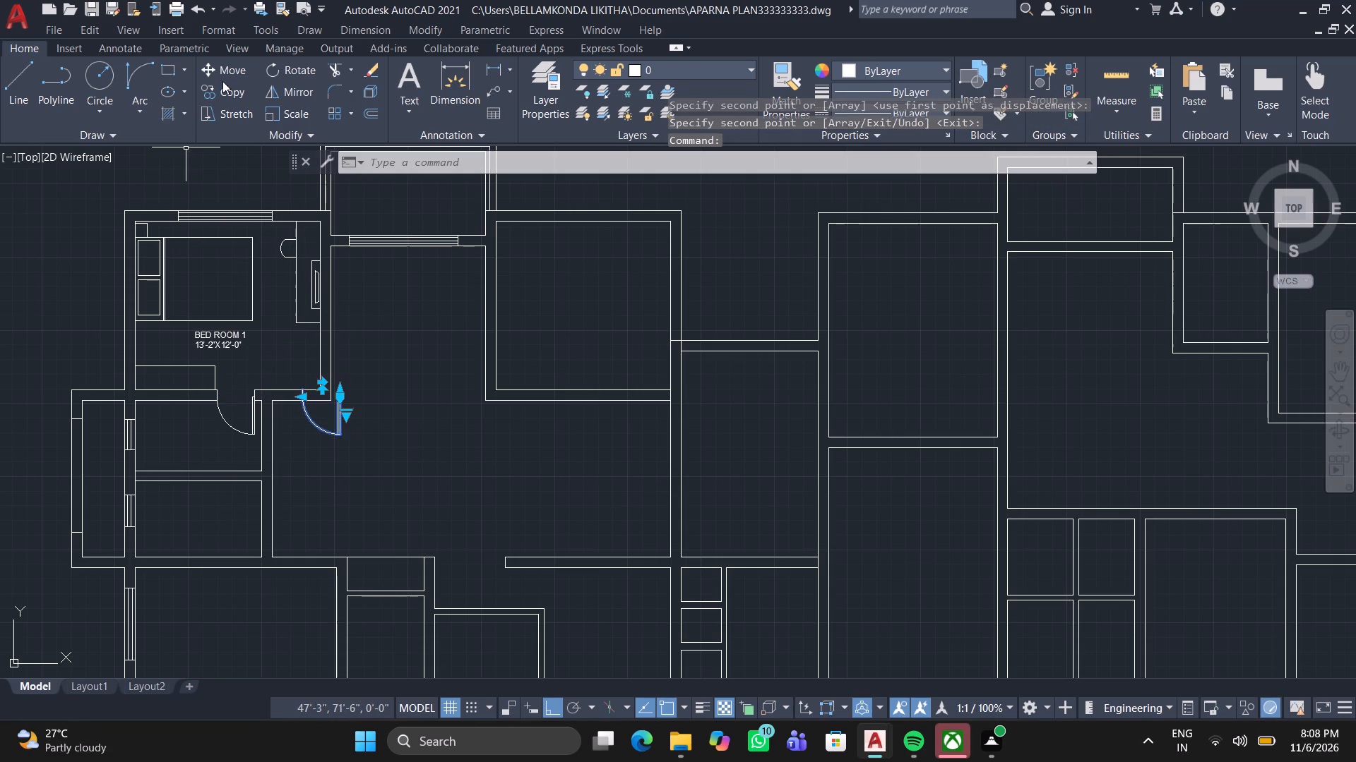
click(295, 68)
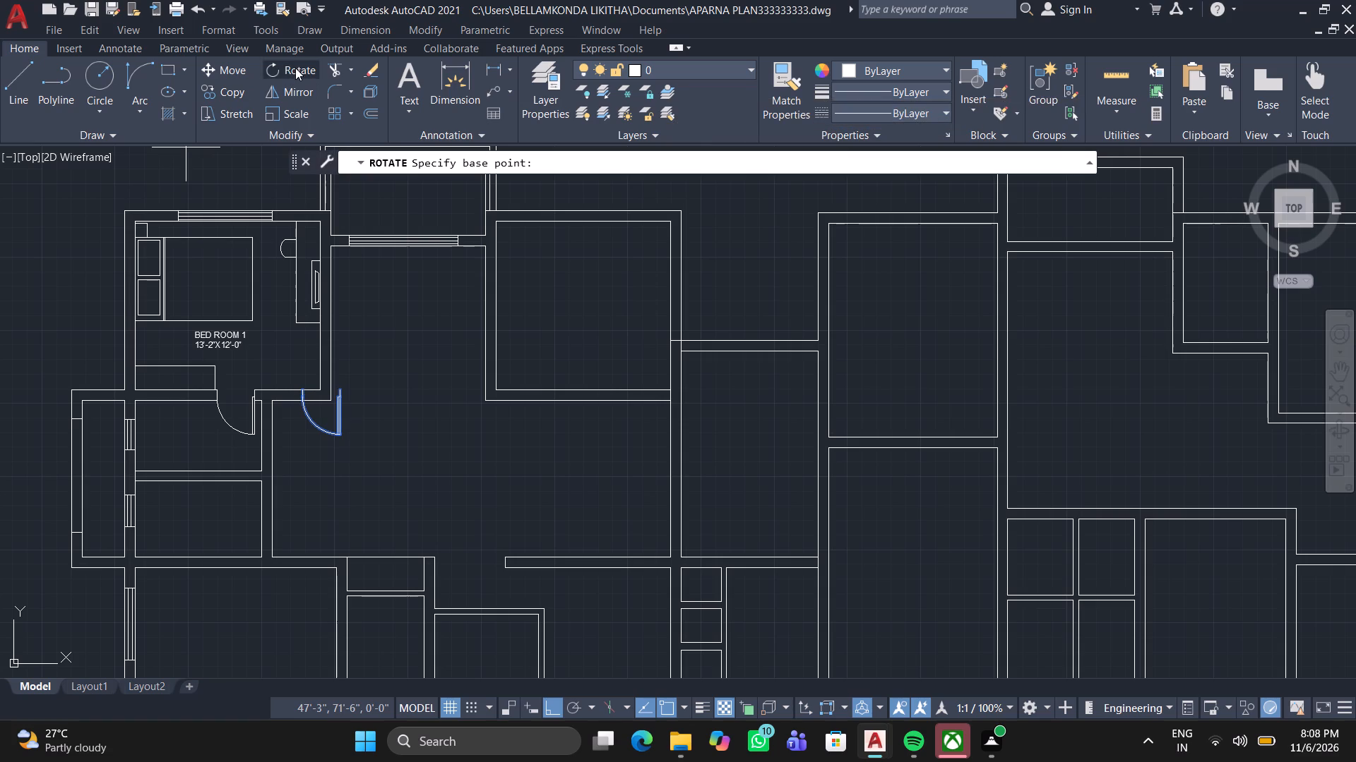
scroll(357, 413, up, 2)
middle_drag(359, 413, 588, 341)
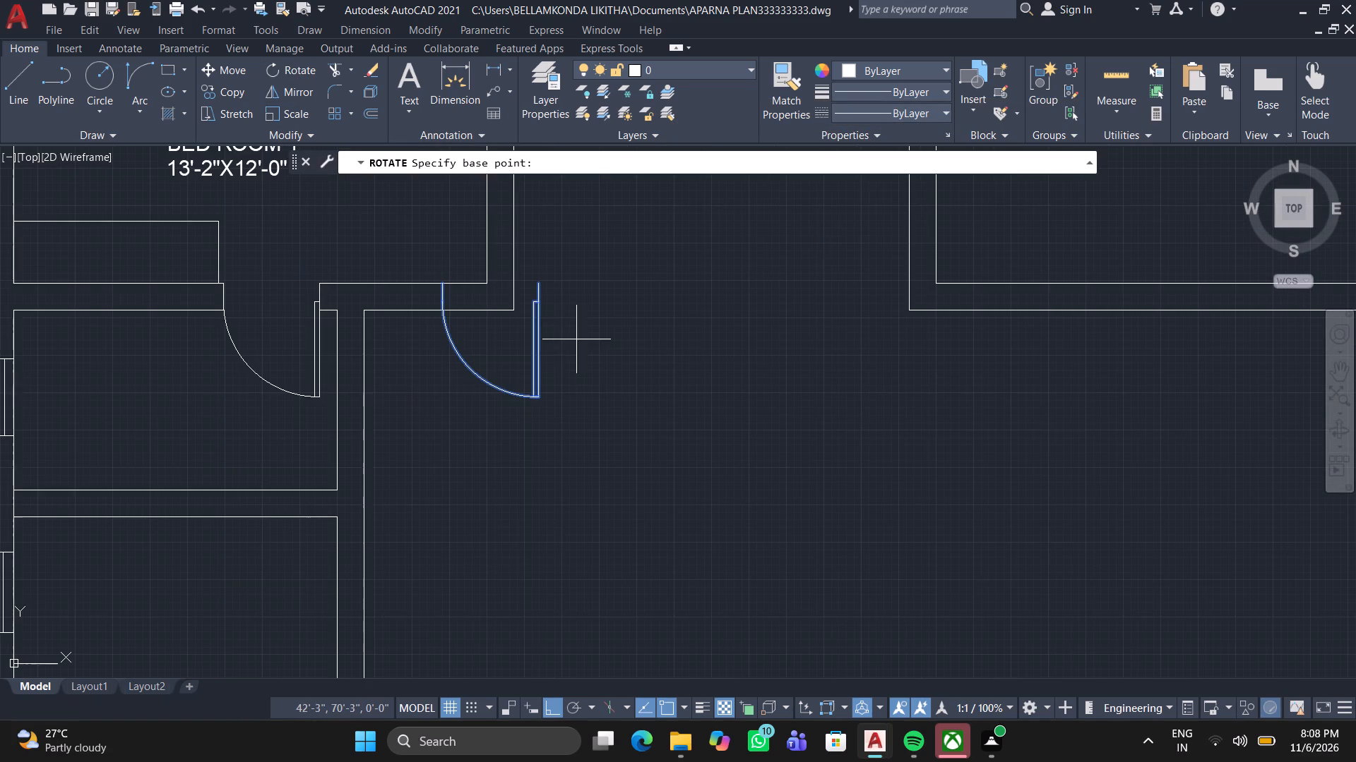
double_click(533, 349)
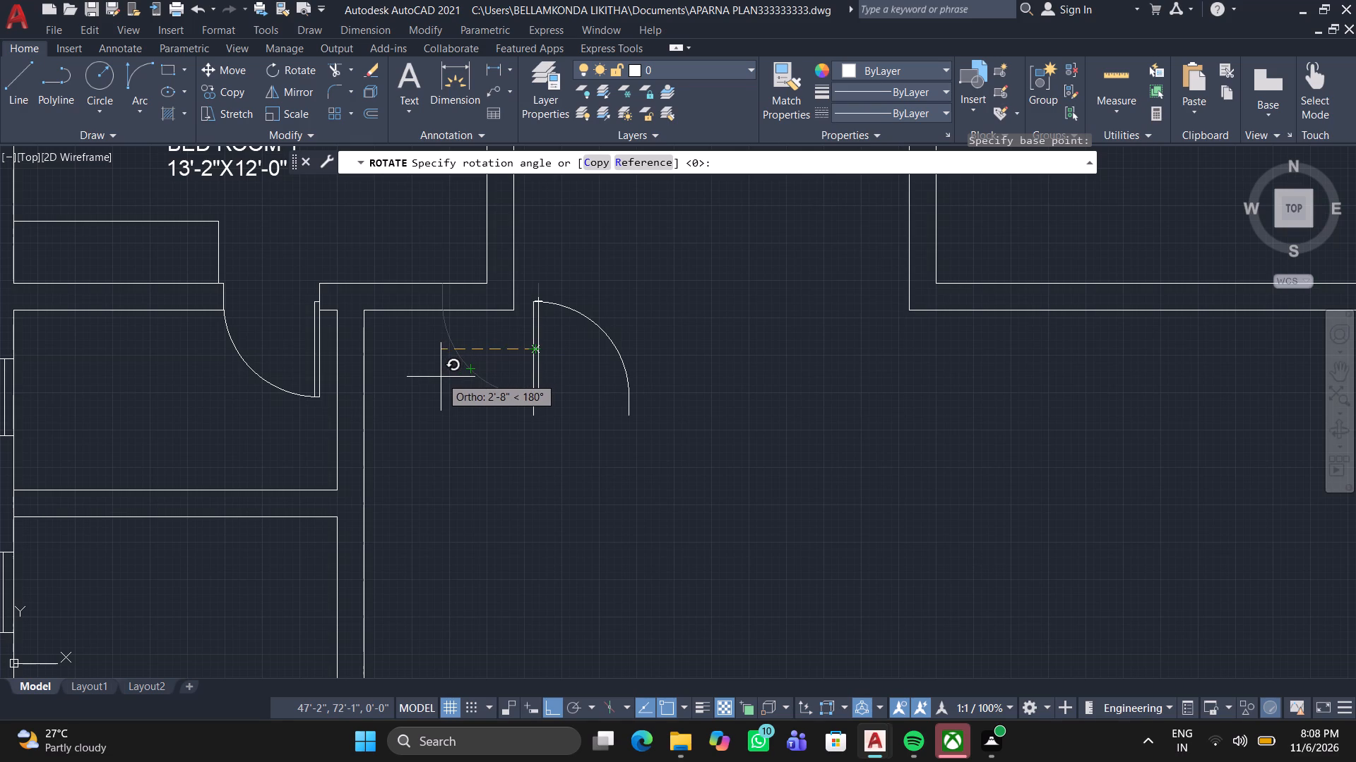
click(549, 389)
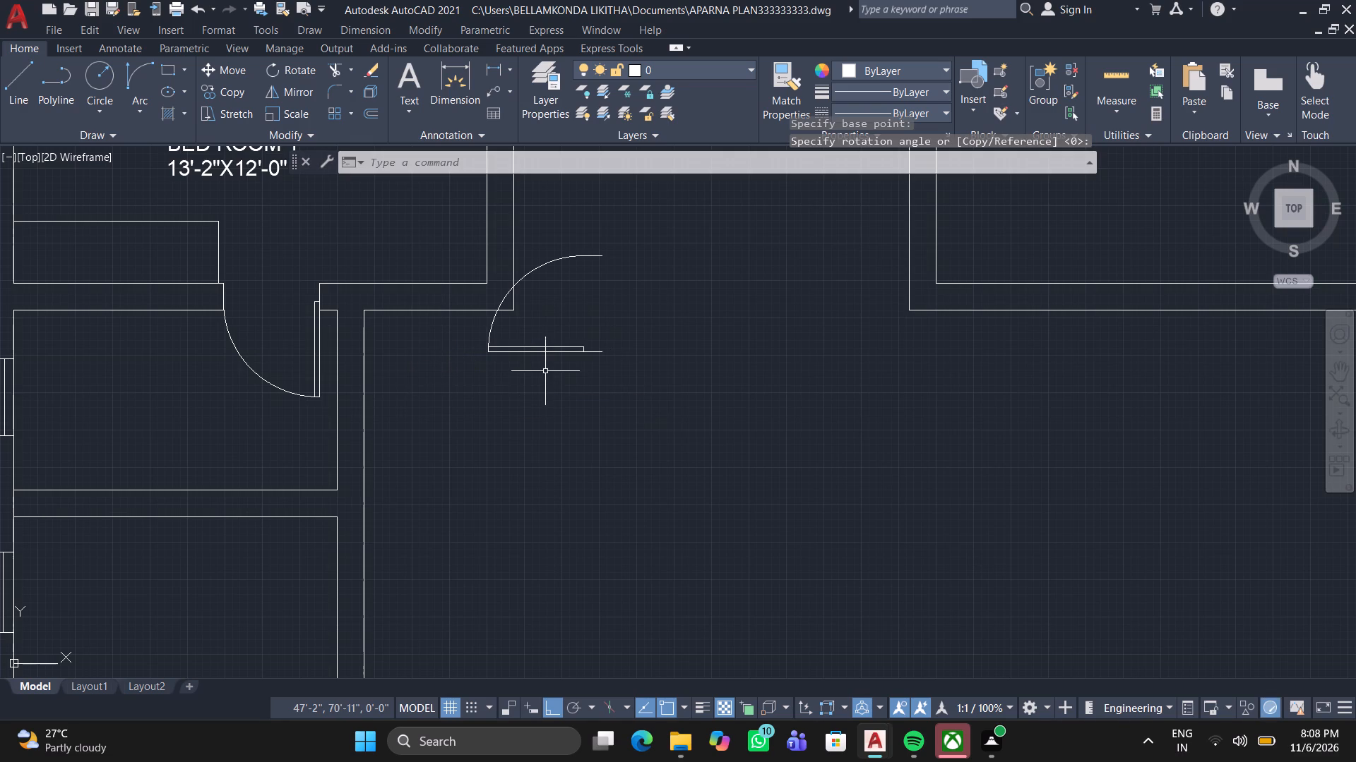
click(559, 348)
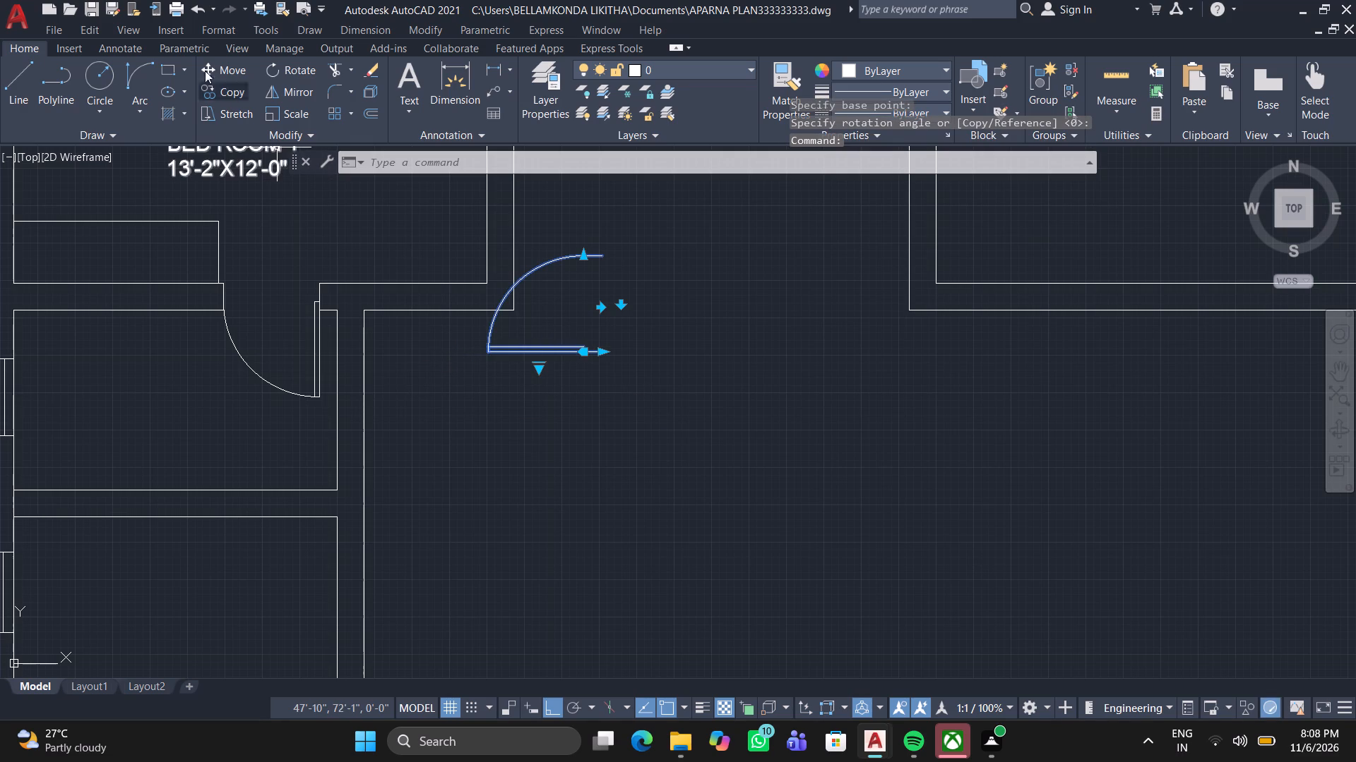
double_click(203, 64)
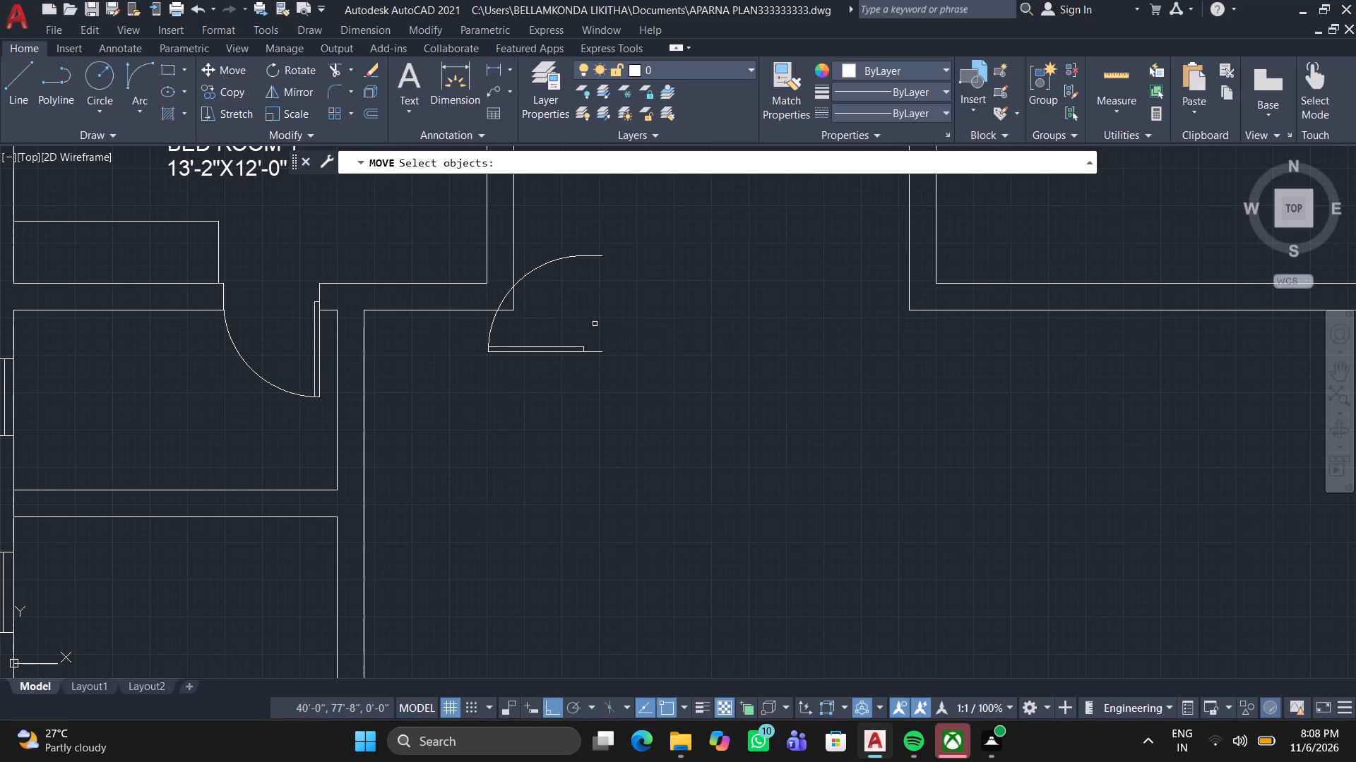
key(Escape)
Move the rotated door, with Ortho off, onto the outer face of BED ROOM 1's right wall, just above the lower-right corner.
click(562, 353)
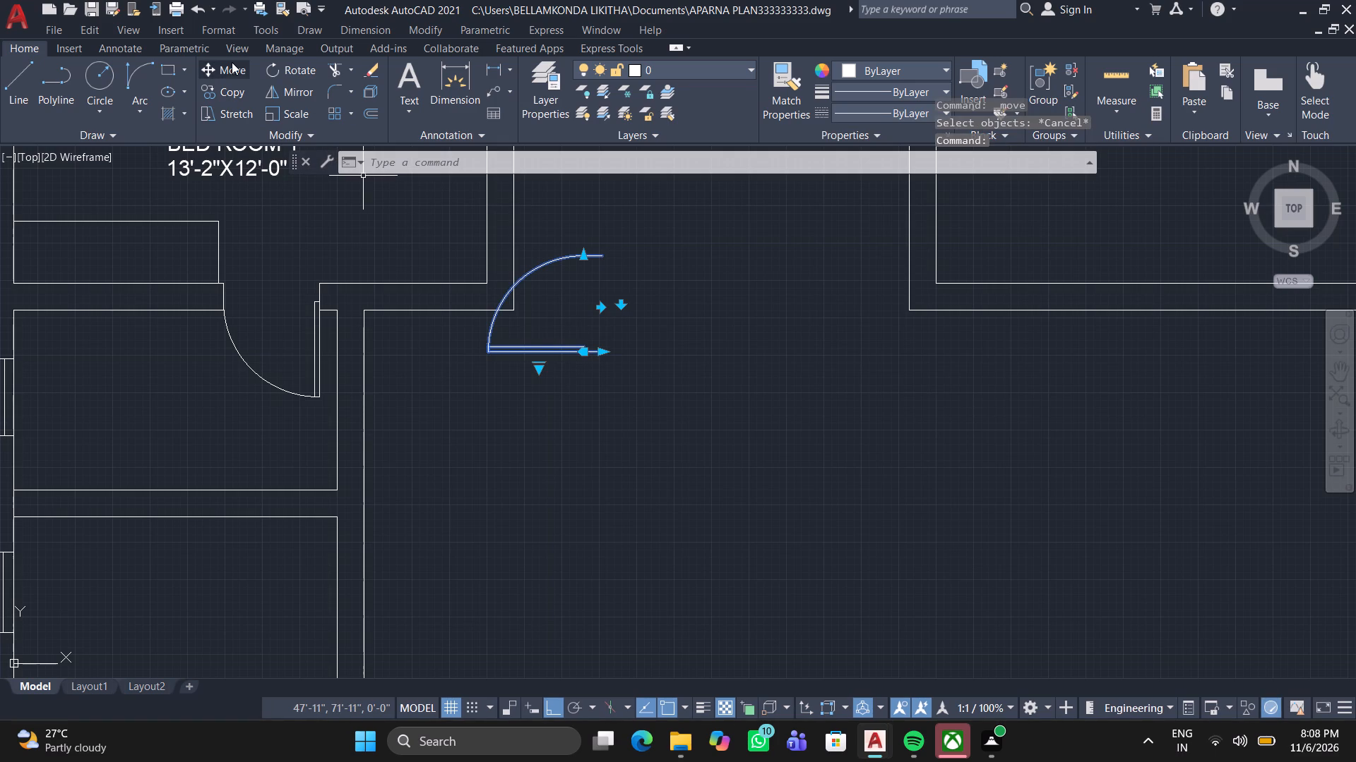
click(225, 68)
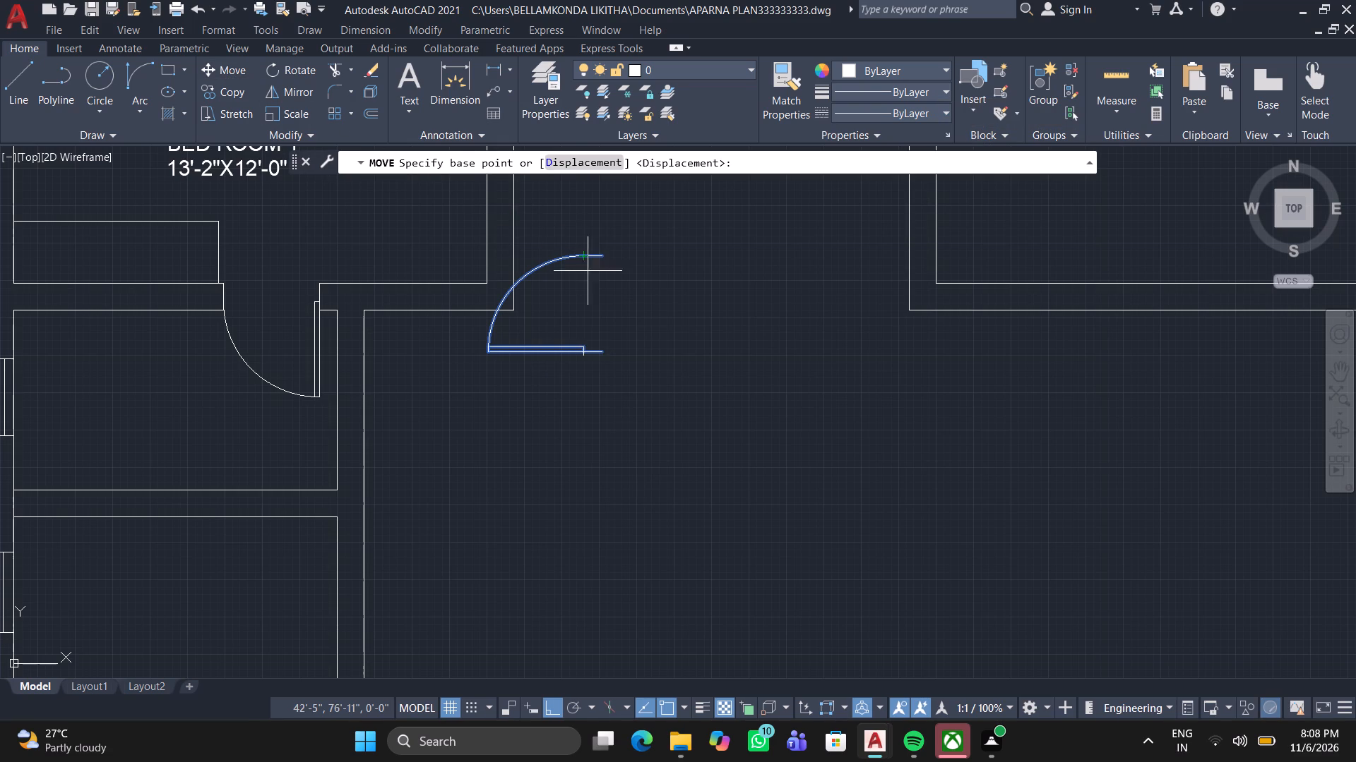
click(605, 350)
middle_click(508, 246)
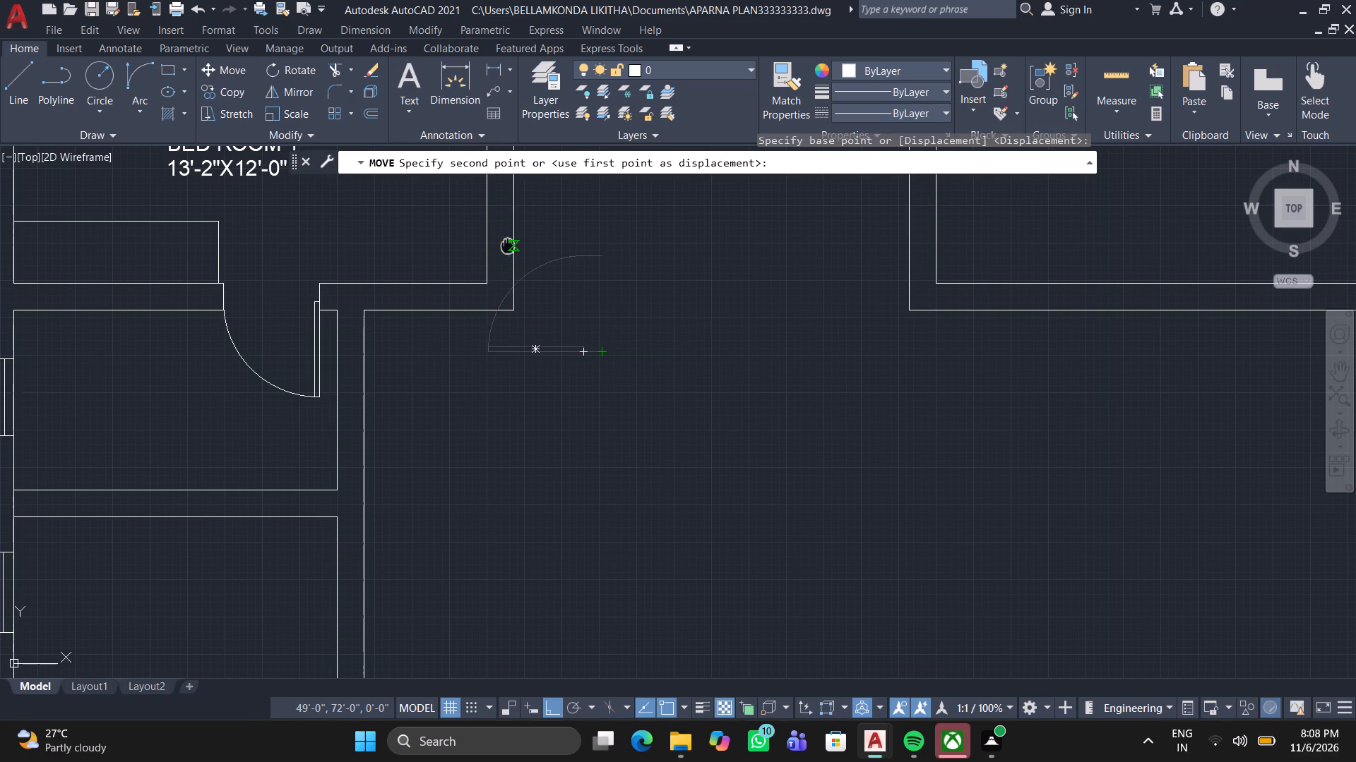
click(551, 699)
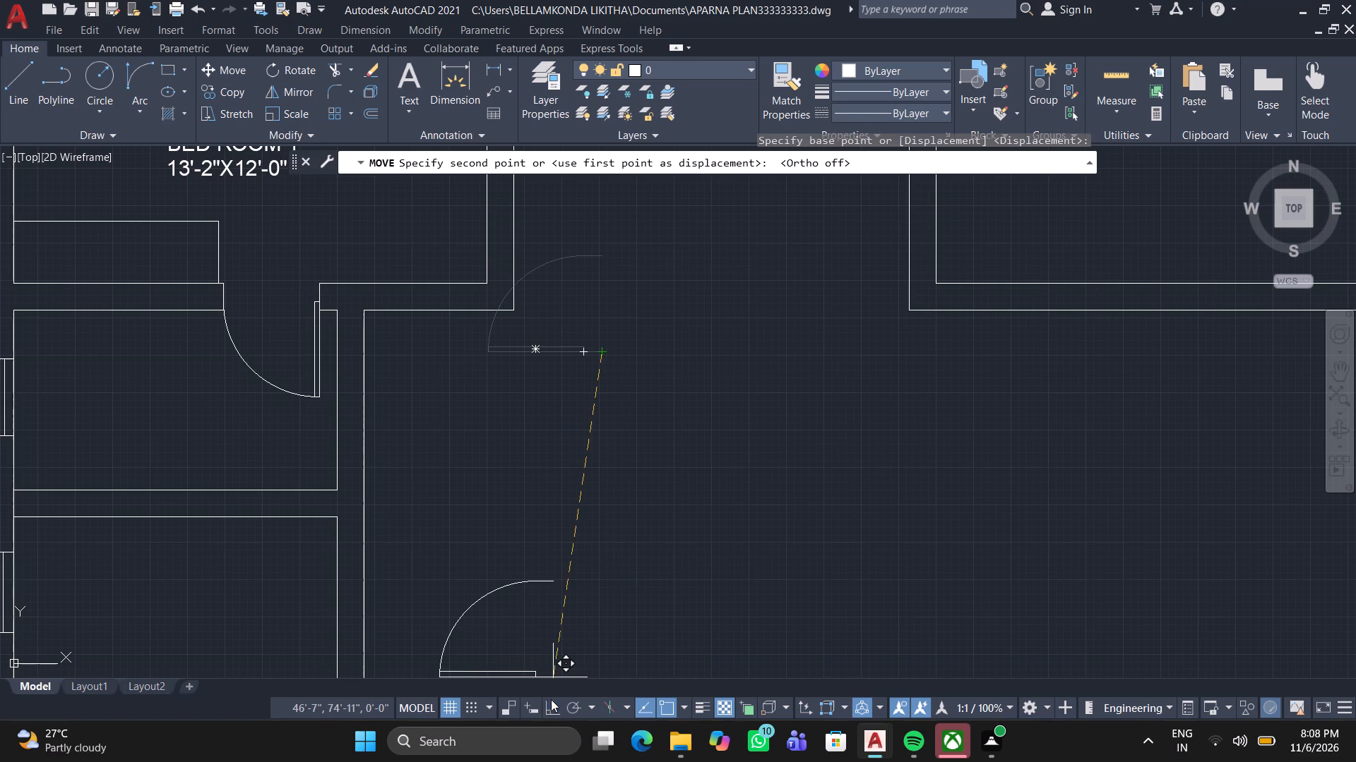
middle_drag(441, 407, 480, 569)
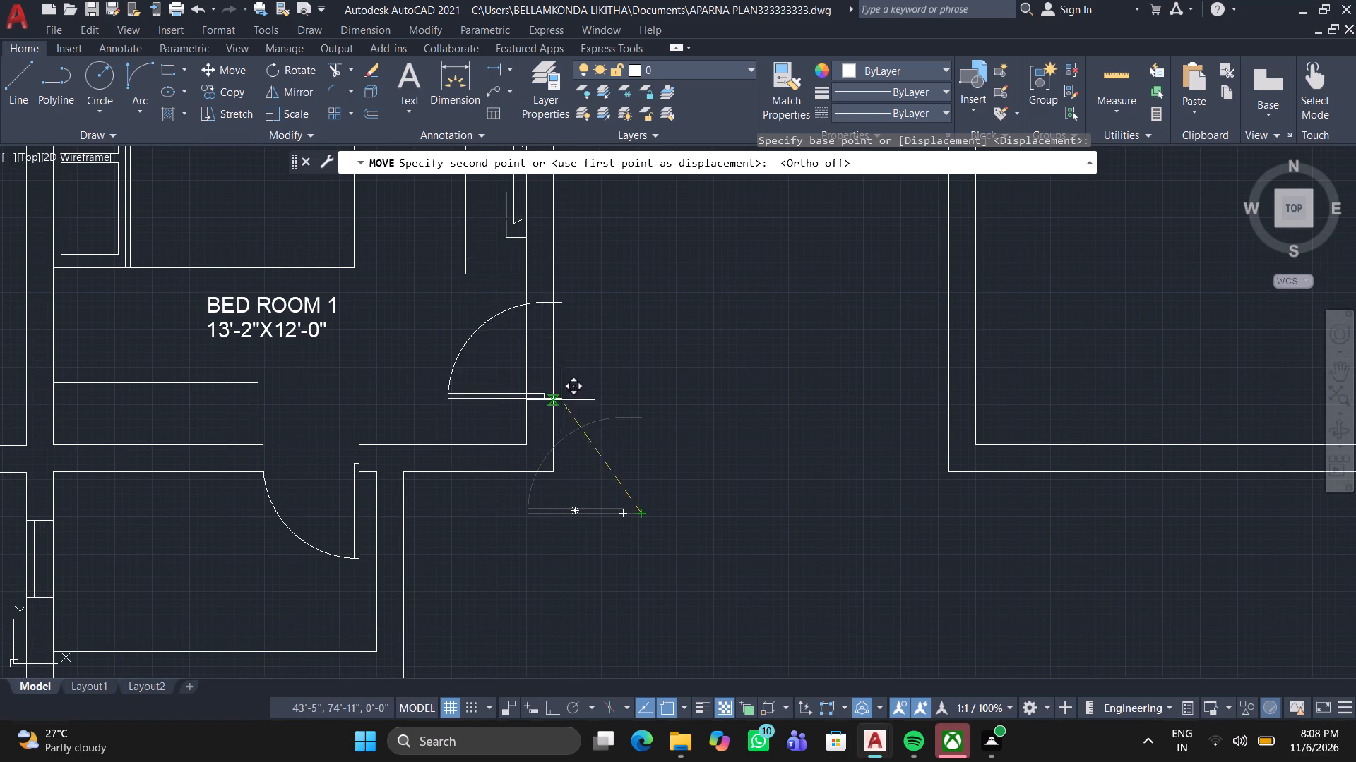
click(547, 428)
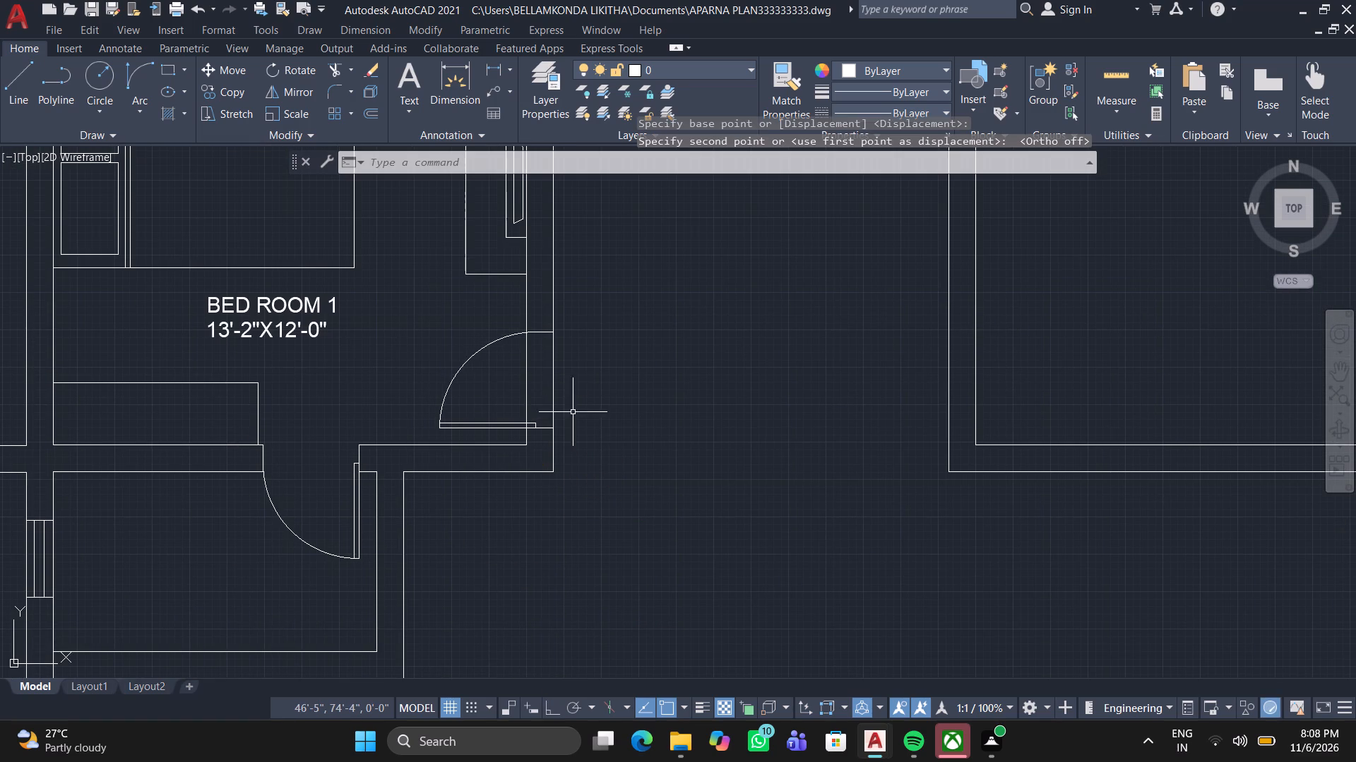
key(space)
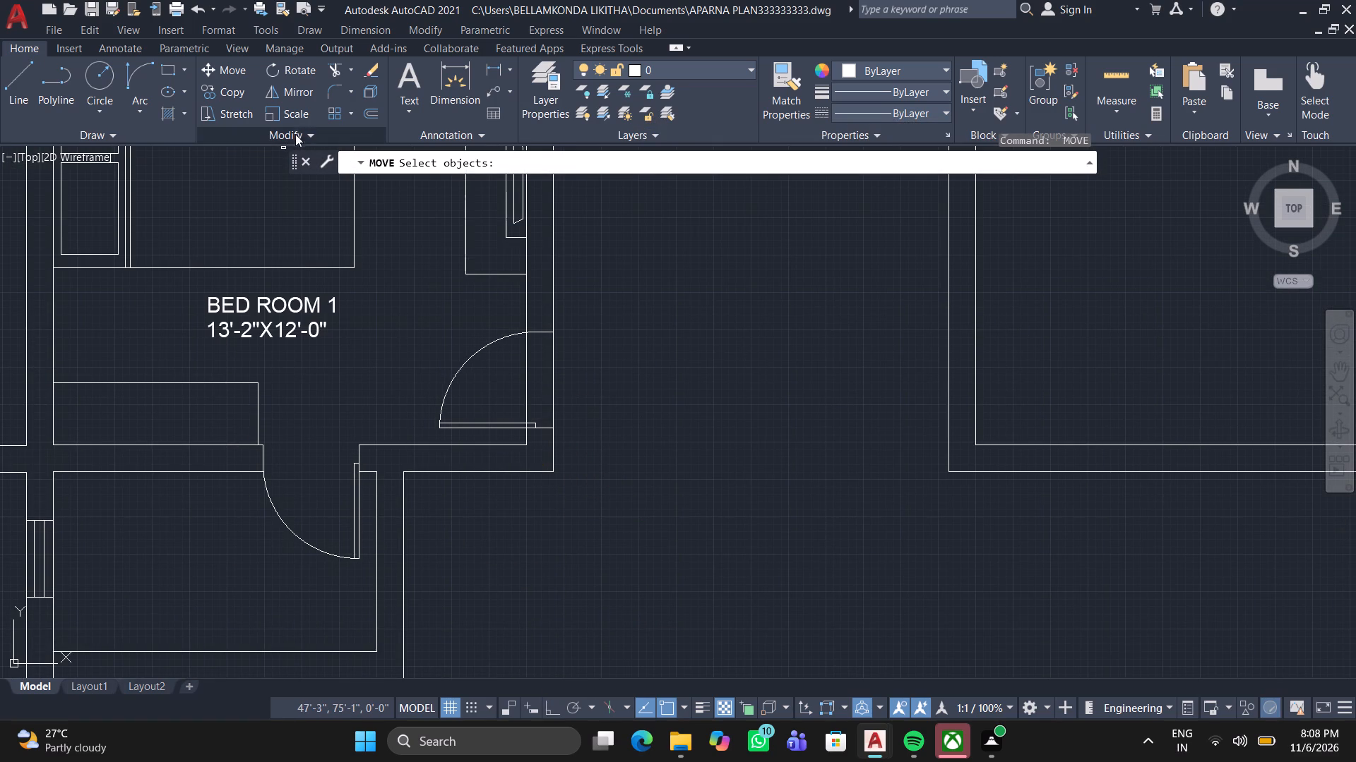
key(Escape)
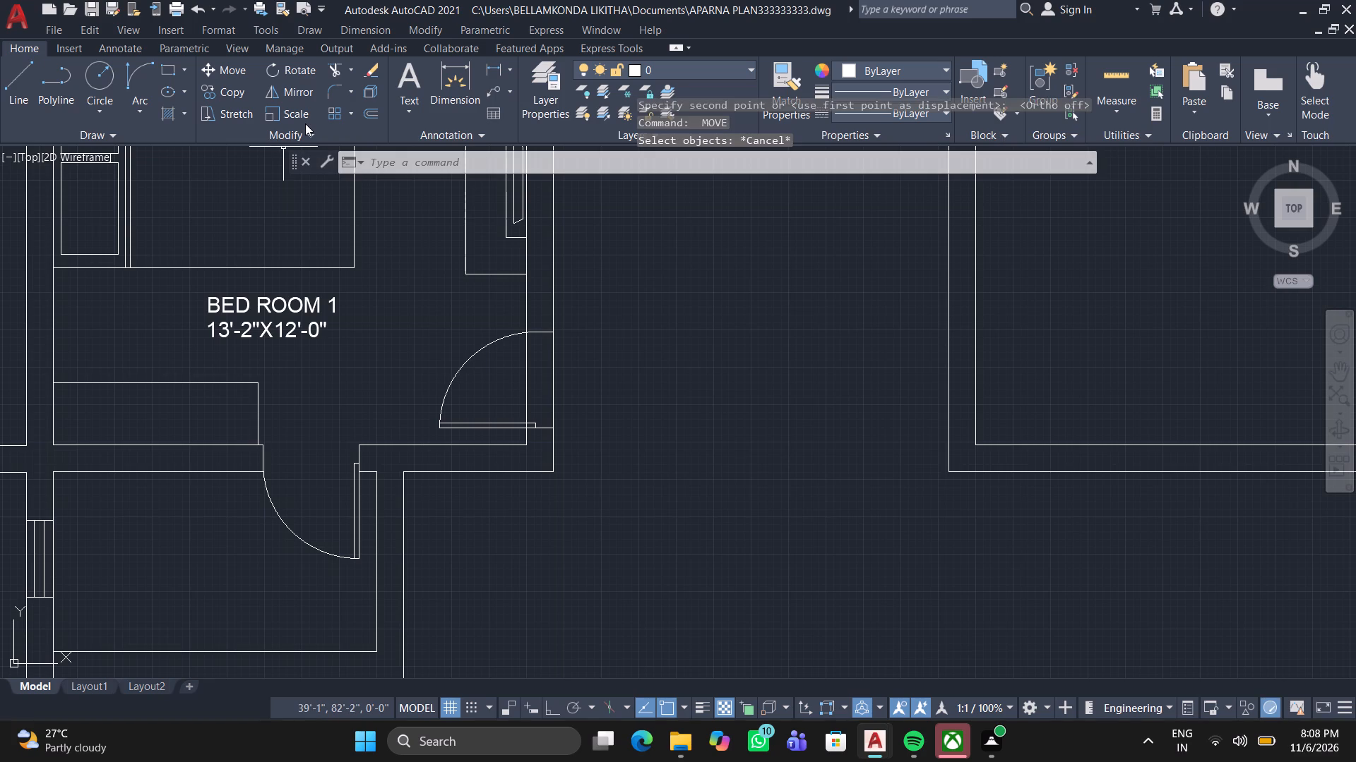
Trim both faces of BED ROOM 1's right wall across the new door opening, including the short remnant inside the door leaf.
text(TR)
key(Return)
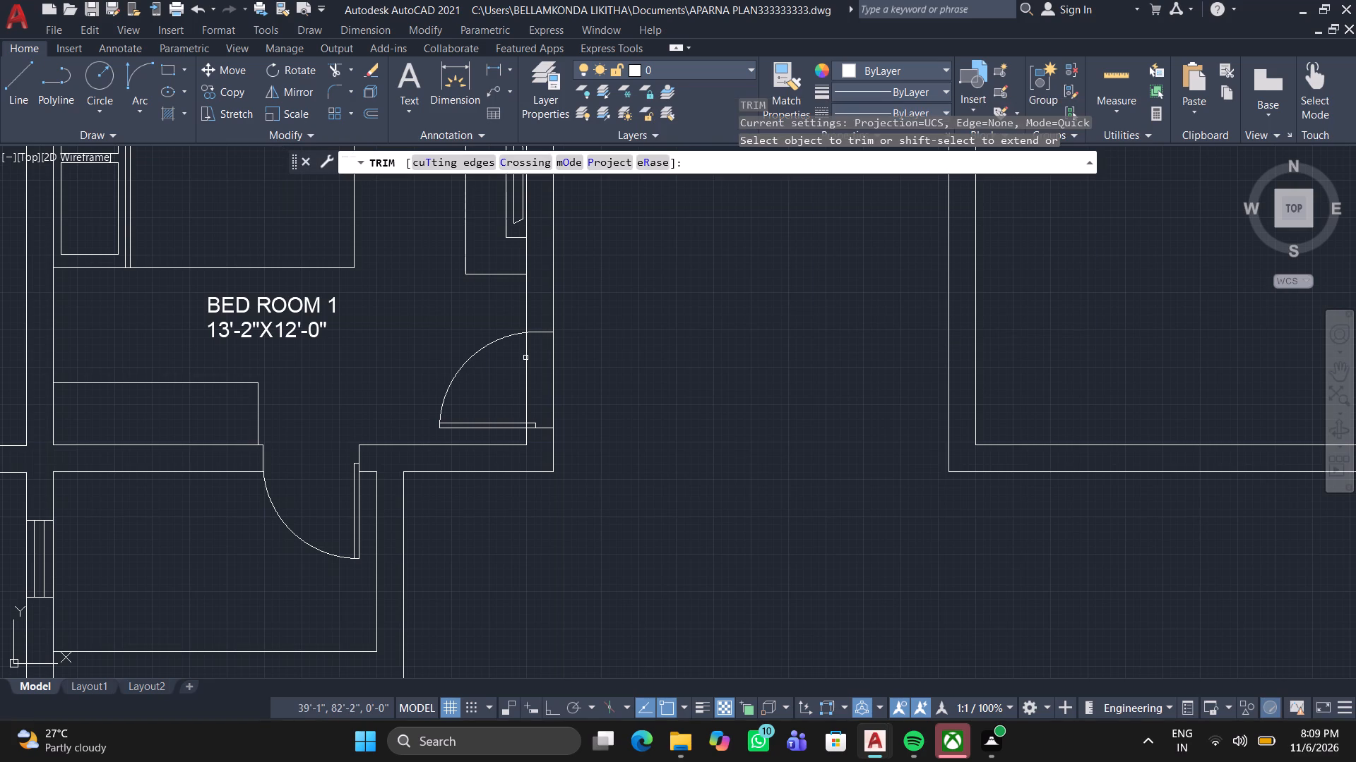
click(518, 363)
click(604, 364)
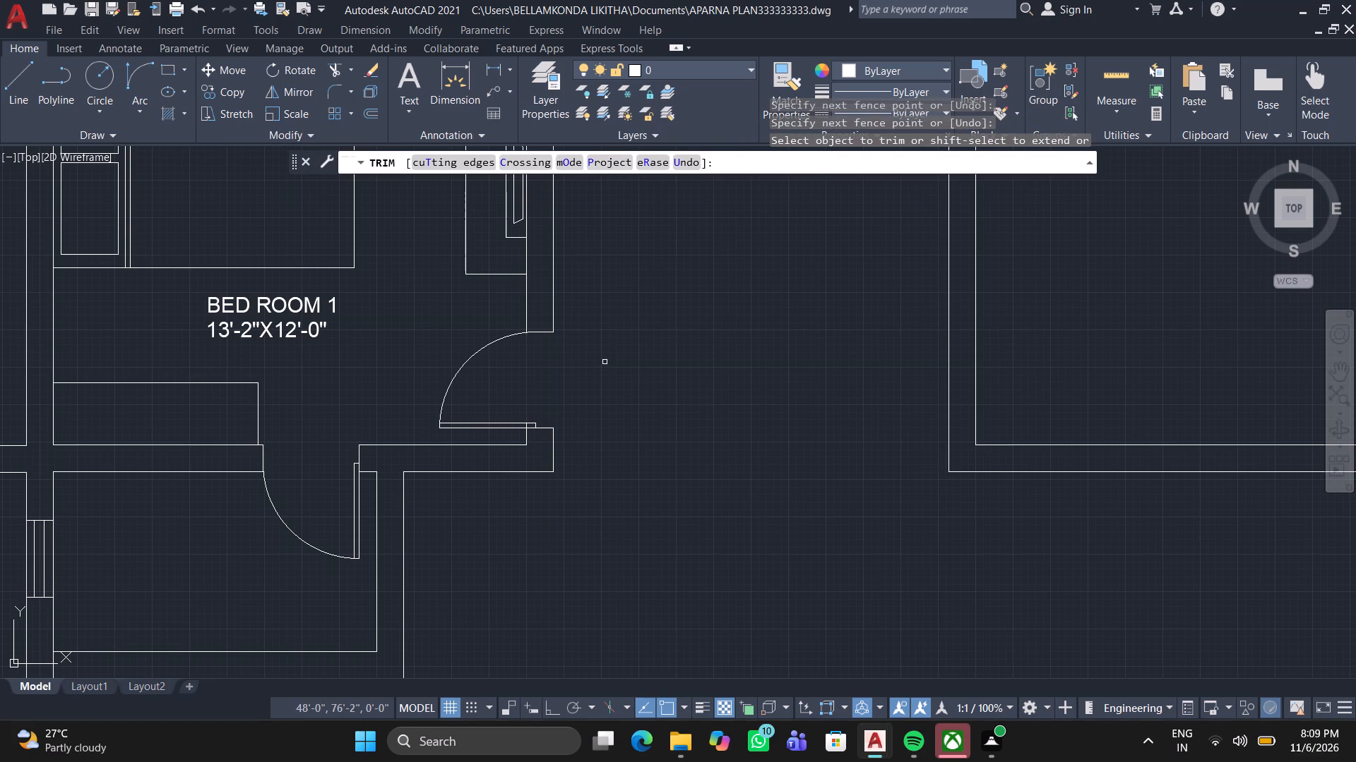
scroll(516, 417, up, 4)
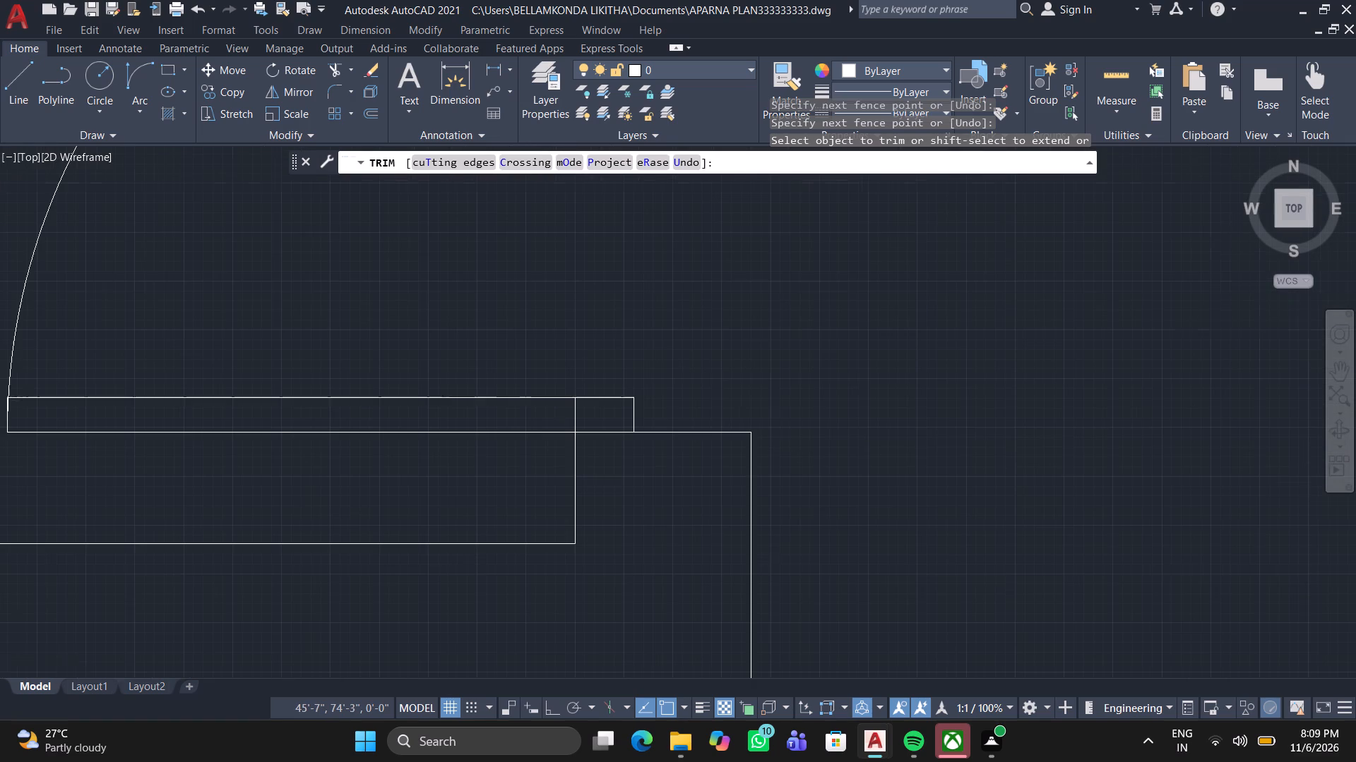
drag(567, 418, 586, 416)
click(602, 412)
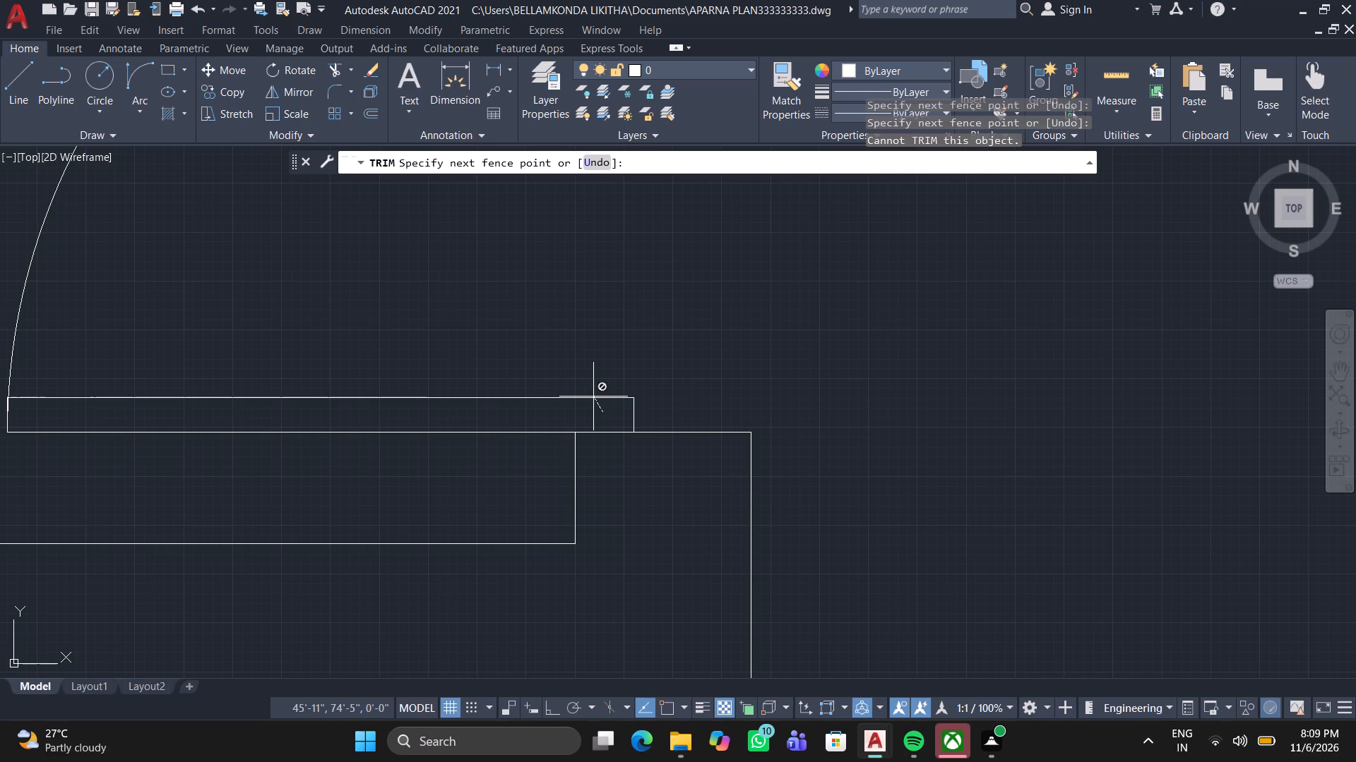
scroll(595, 386, down, 2)
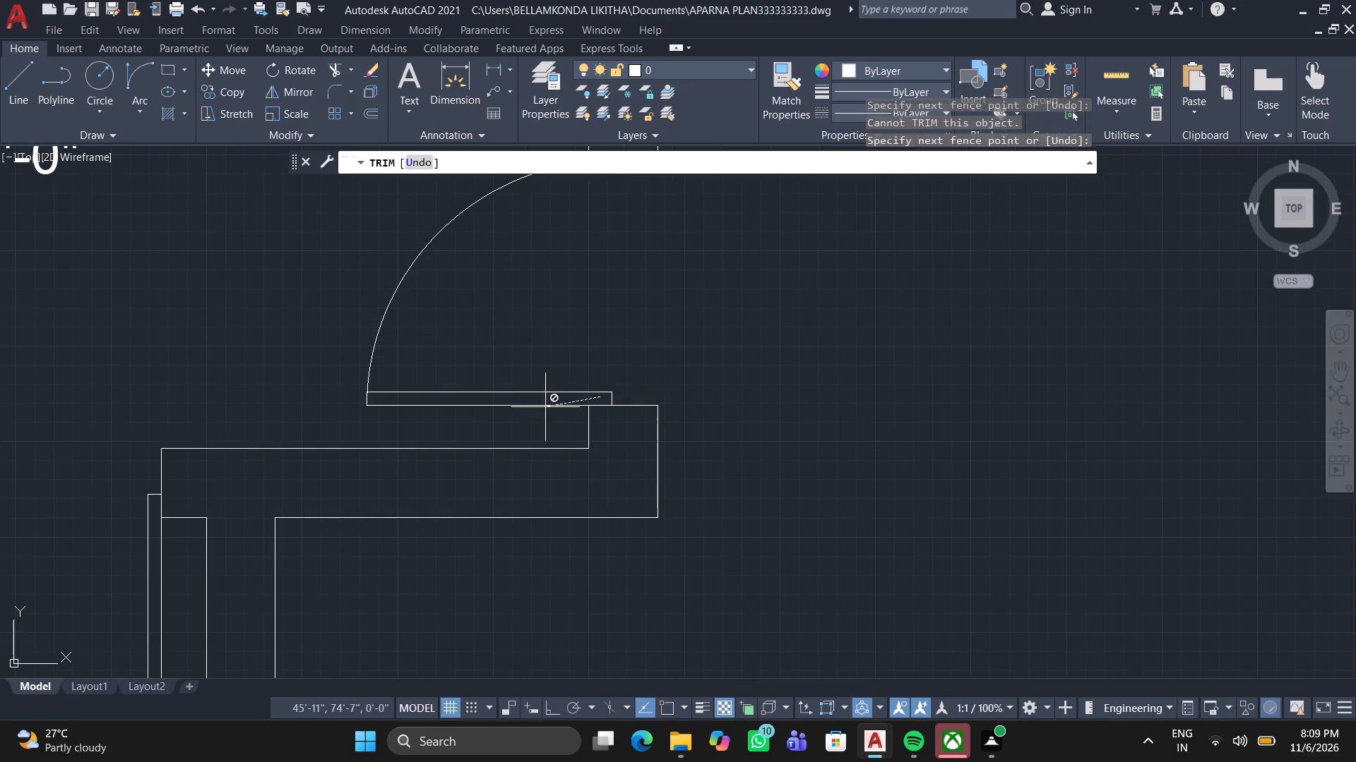
key(Escape)
scroll(583, 336, down, 2)
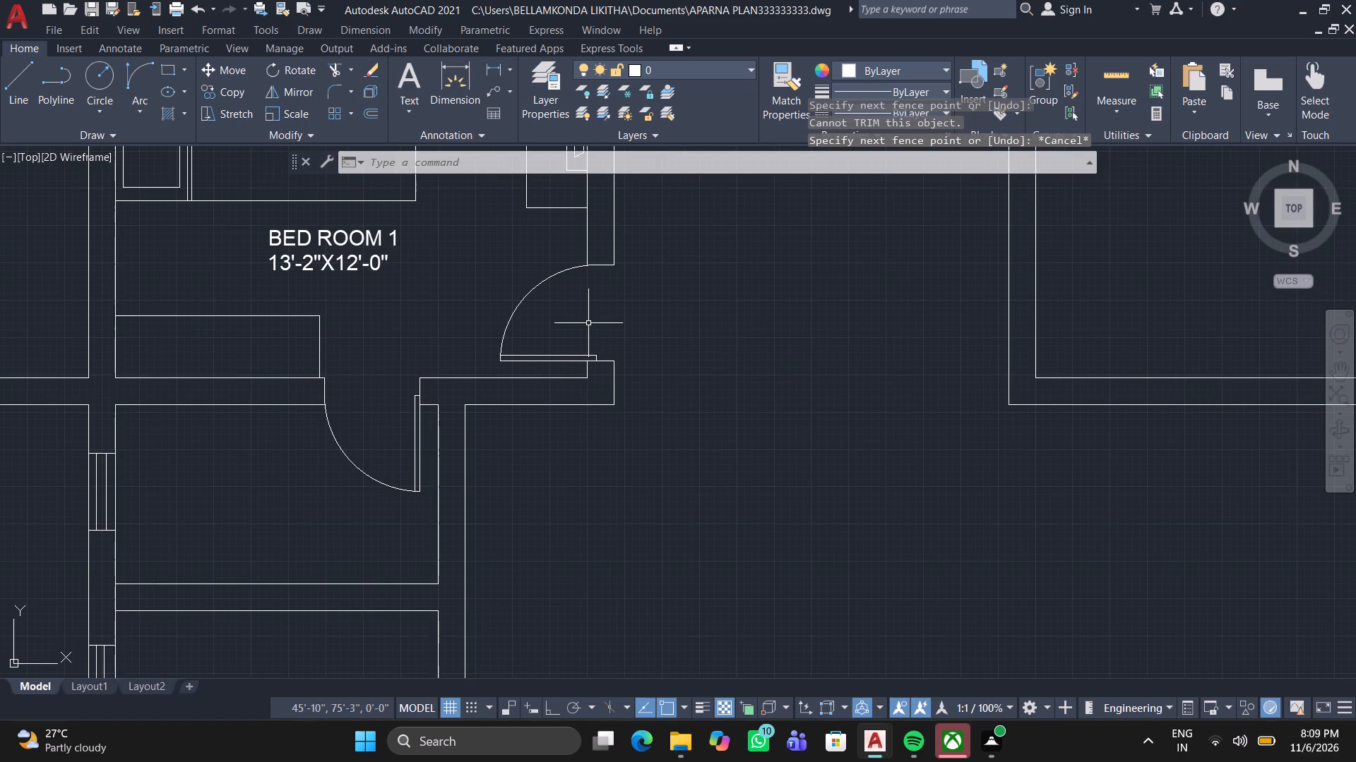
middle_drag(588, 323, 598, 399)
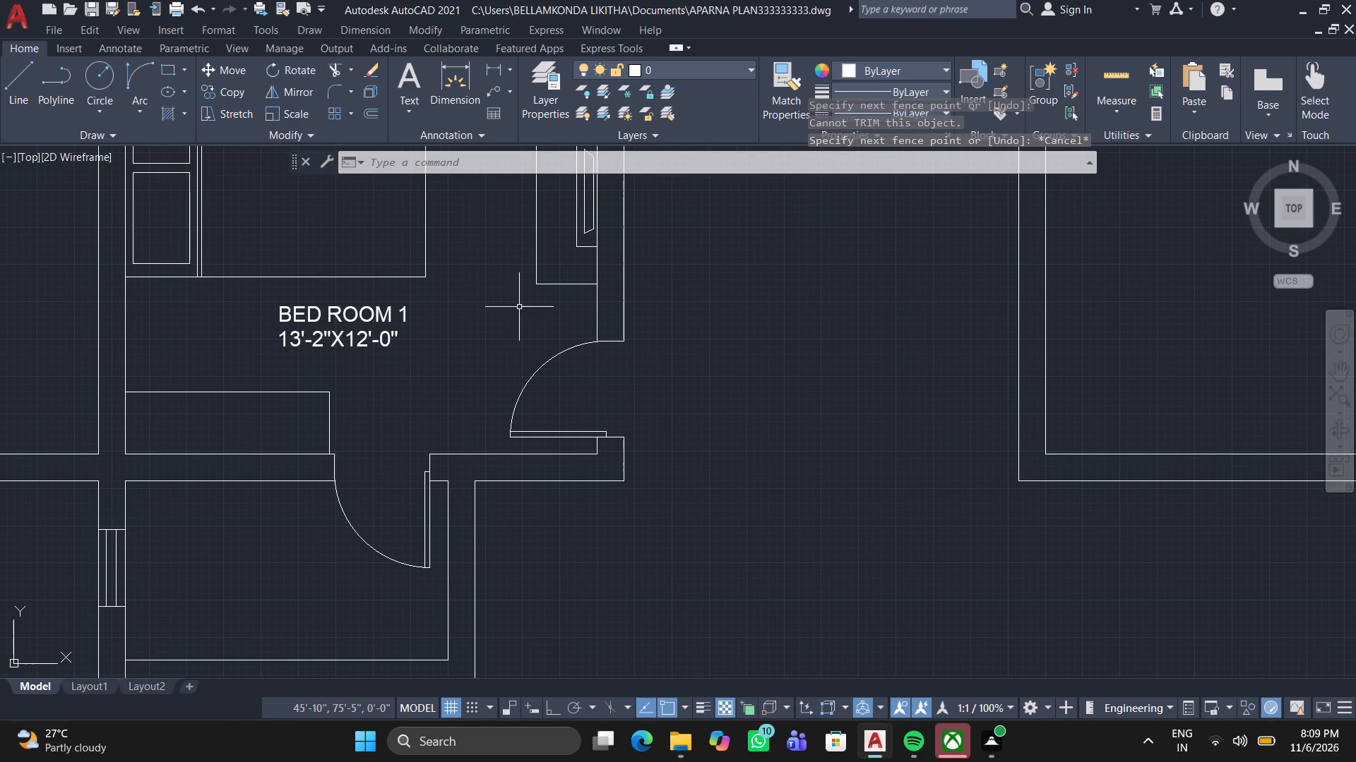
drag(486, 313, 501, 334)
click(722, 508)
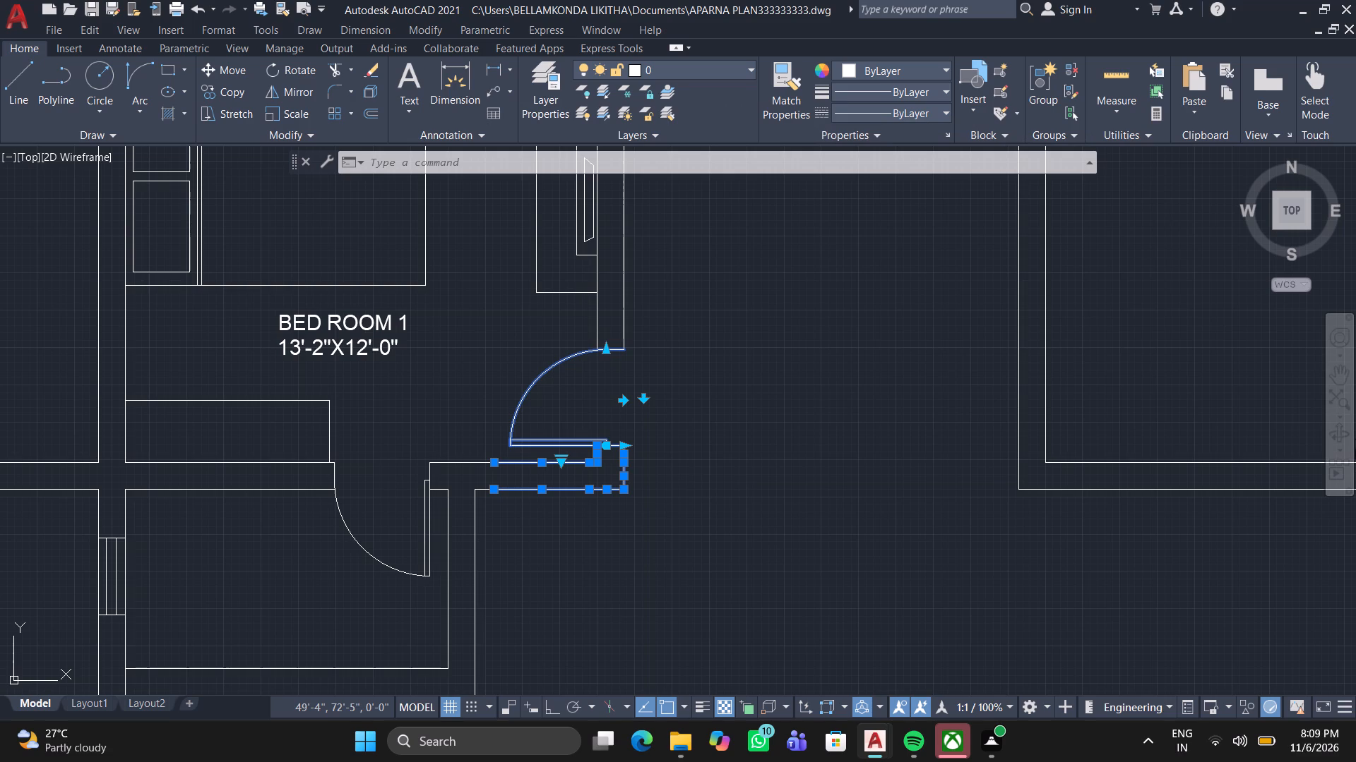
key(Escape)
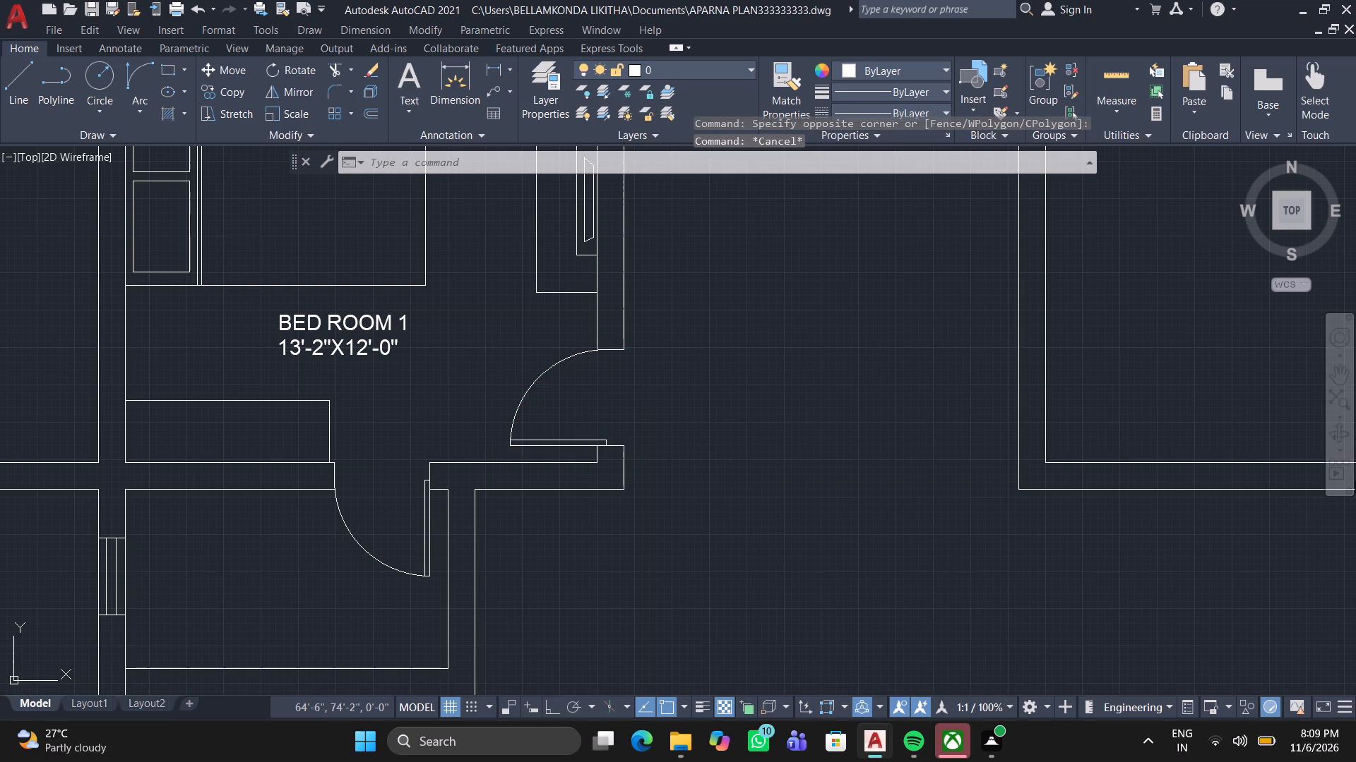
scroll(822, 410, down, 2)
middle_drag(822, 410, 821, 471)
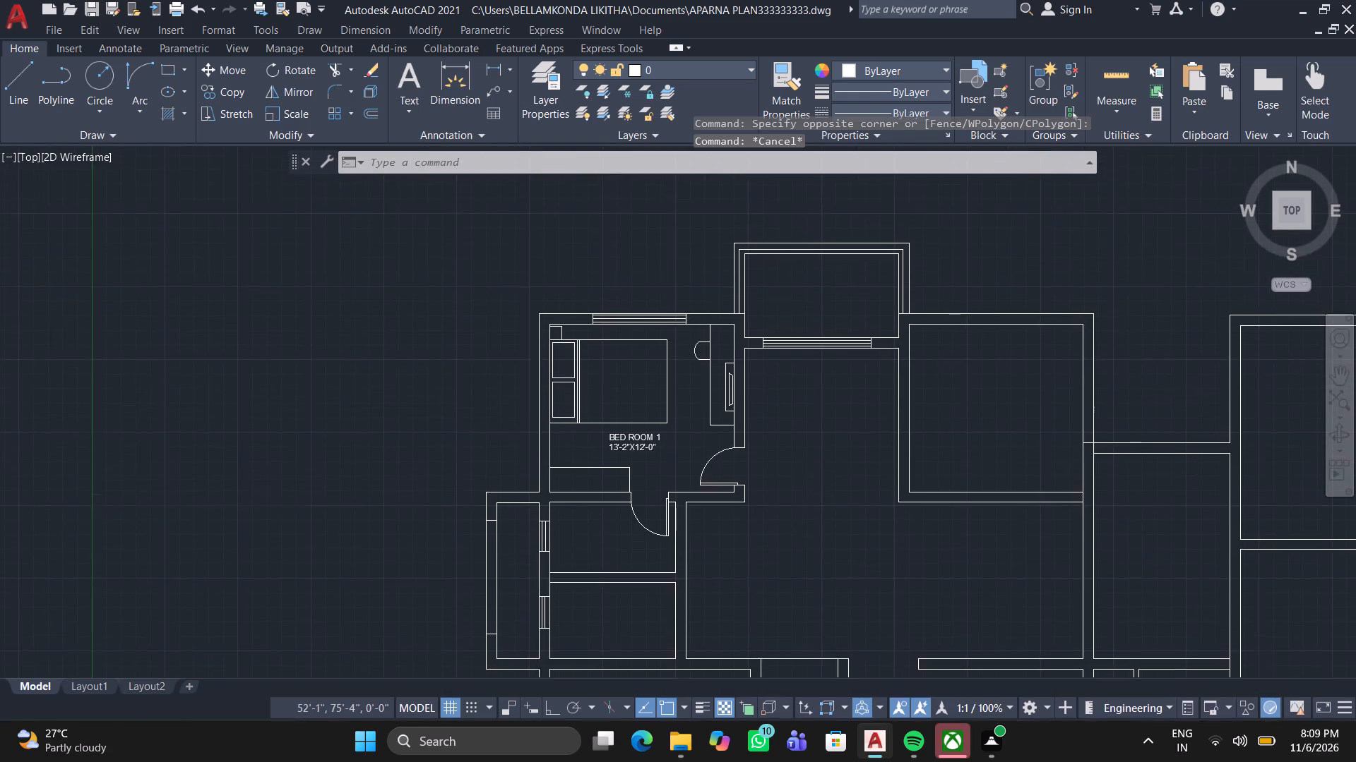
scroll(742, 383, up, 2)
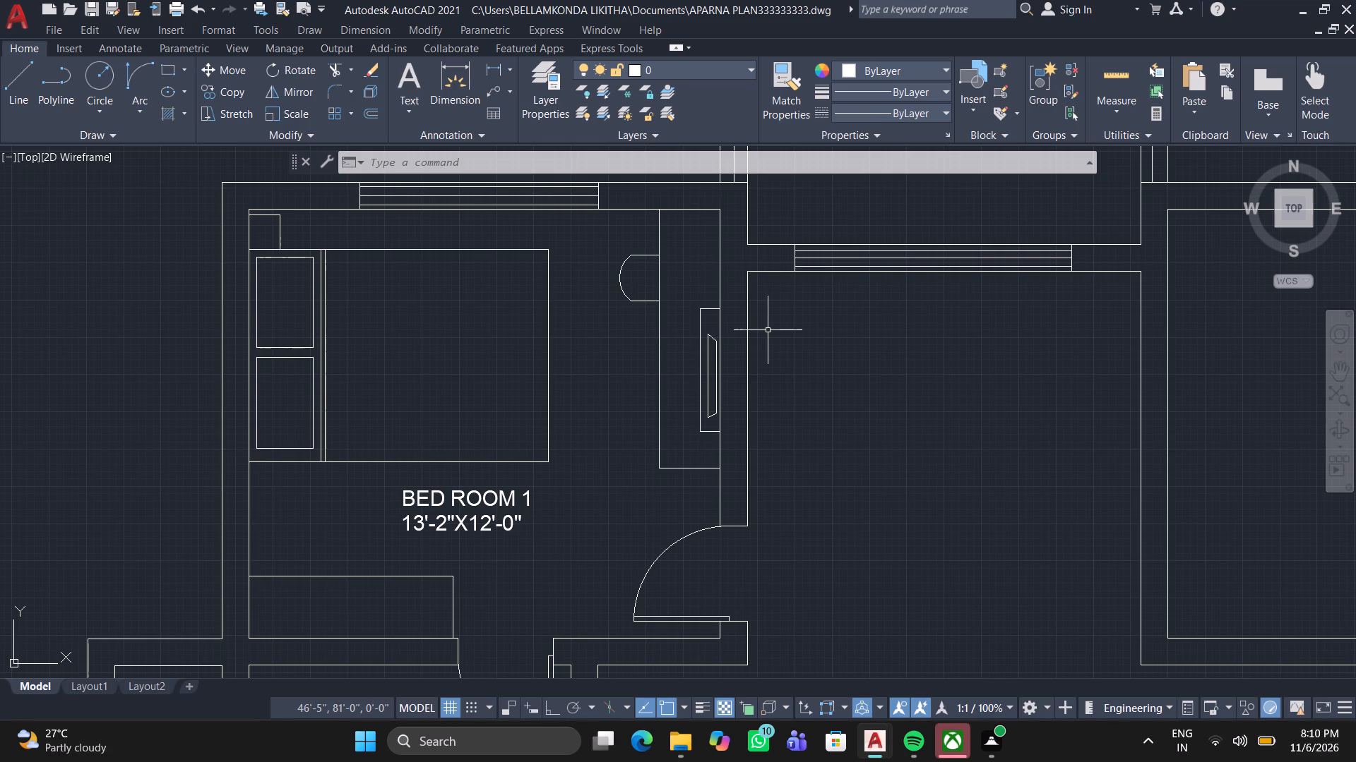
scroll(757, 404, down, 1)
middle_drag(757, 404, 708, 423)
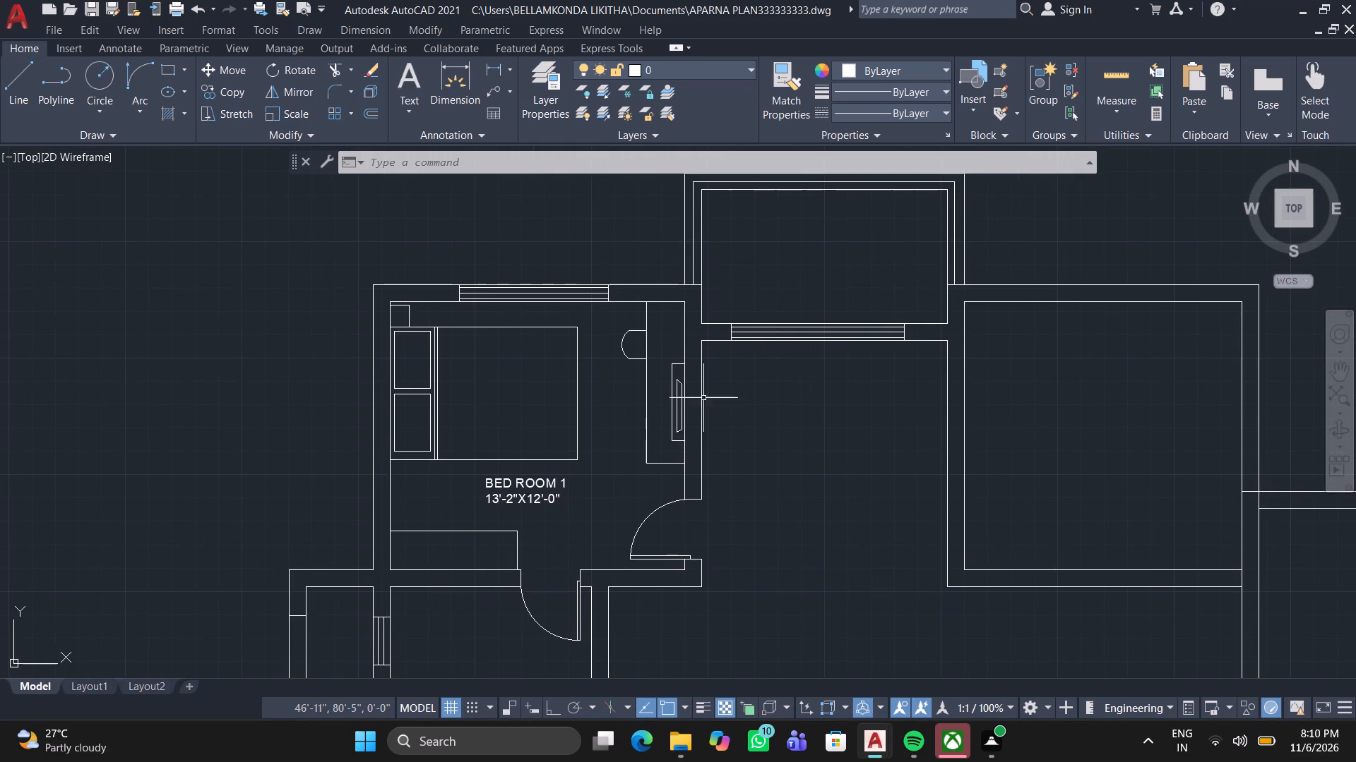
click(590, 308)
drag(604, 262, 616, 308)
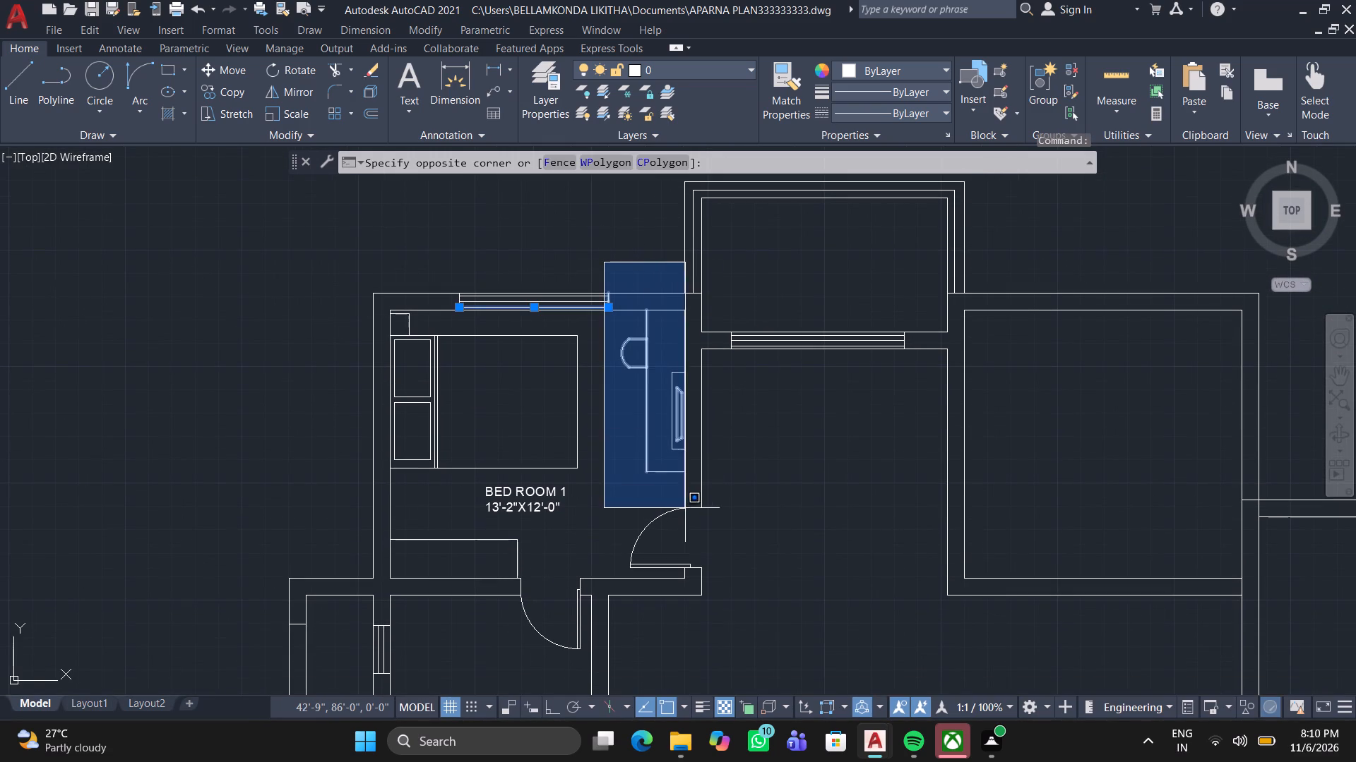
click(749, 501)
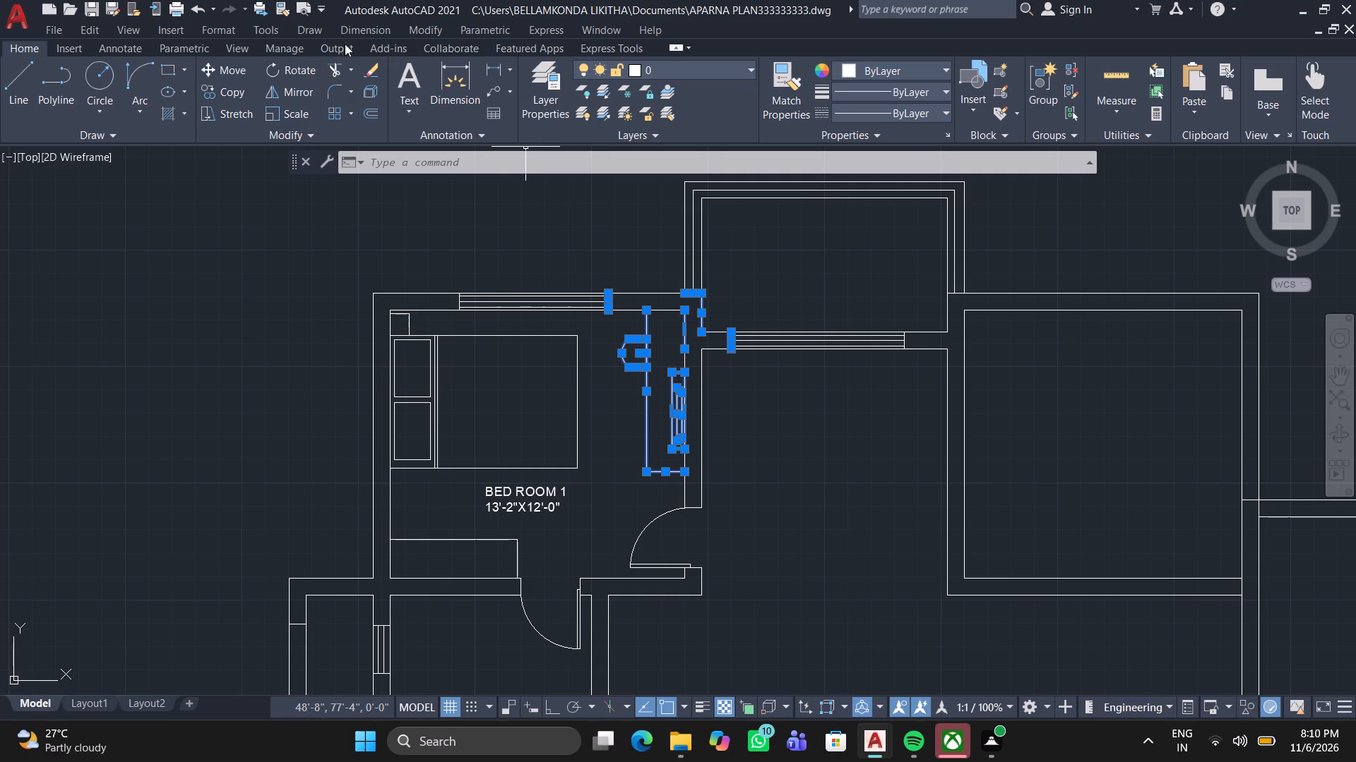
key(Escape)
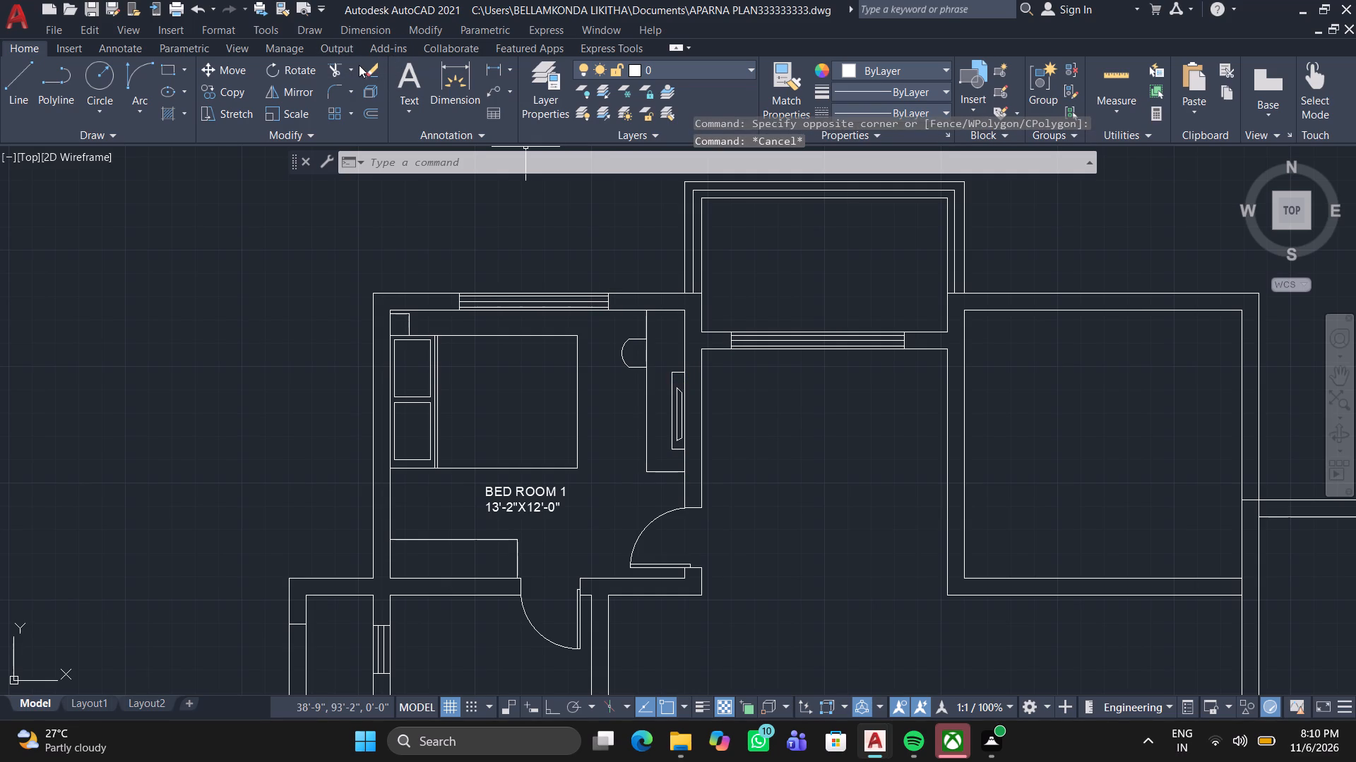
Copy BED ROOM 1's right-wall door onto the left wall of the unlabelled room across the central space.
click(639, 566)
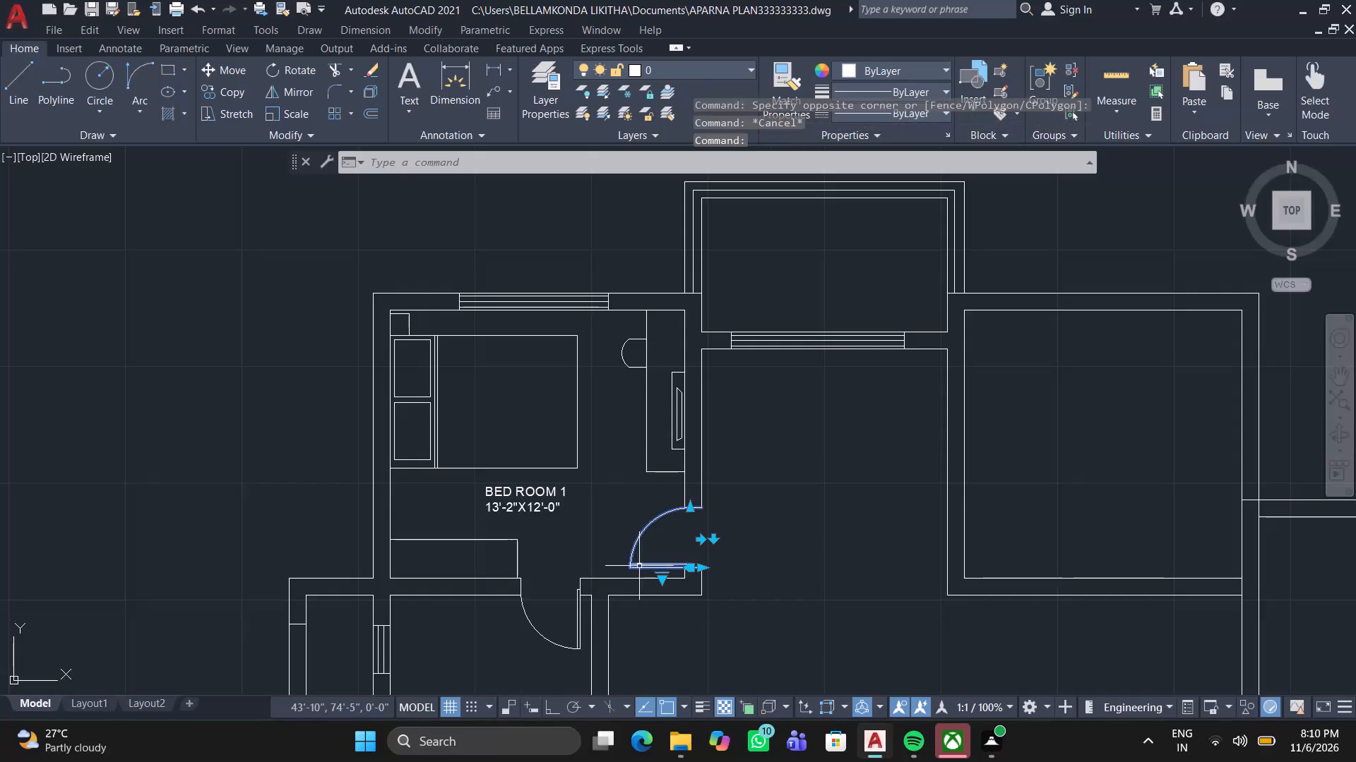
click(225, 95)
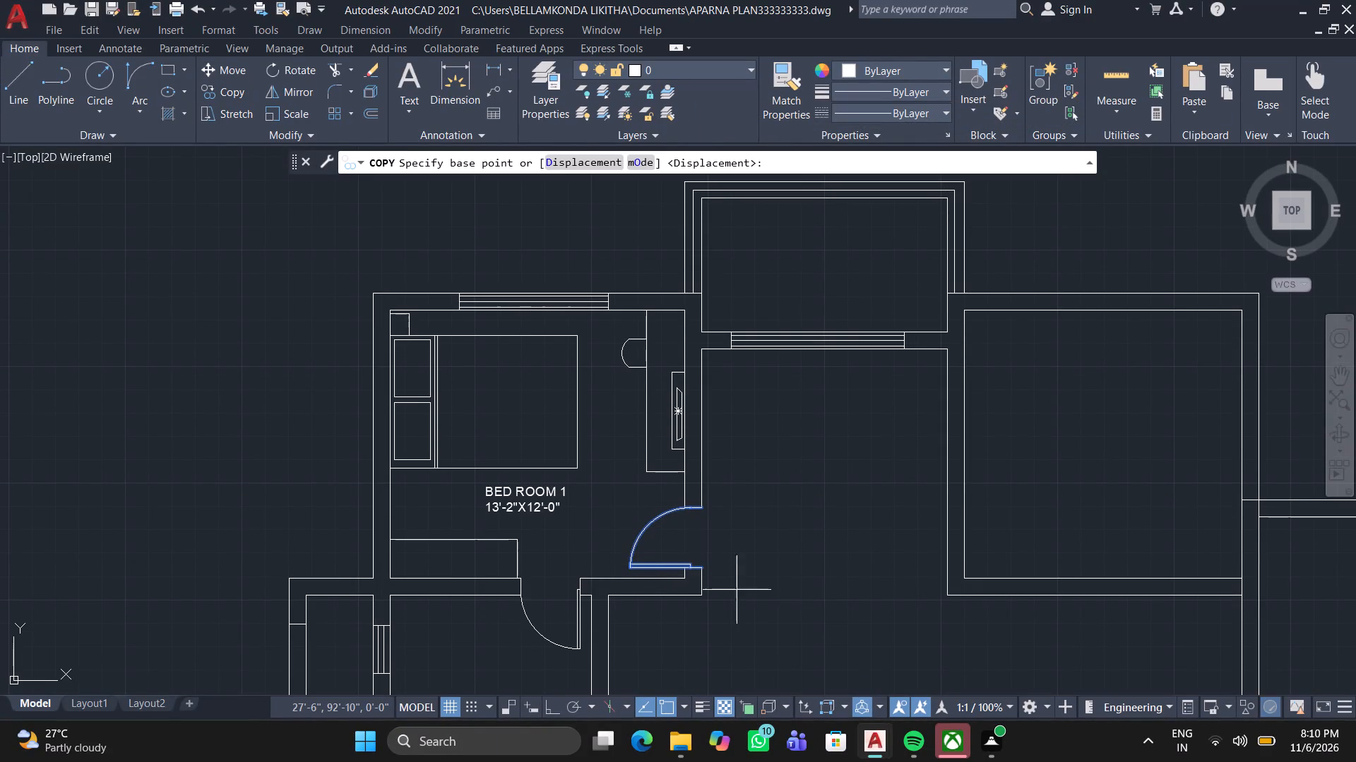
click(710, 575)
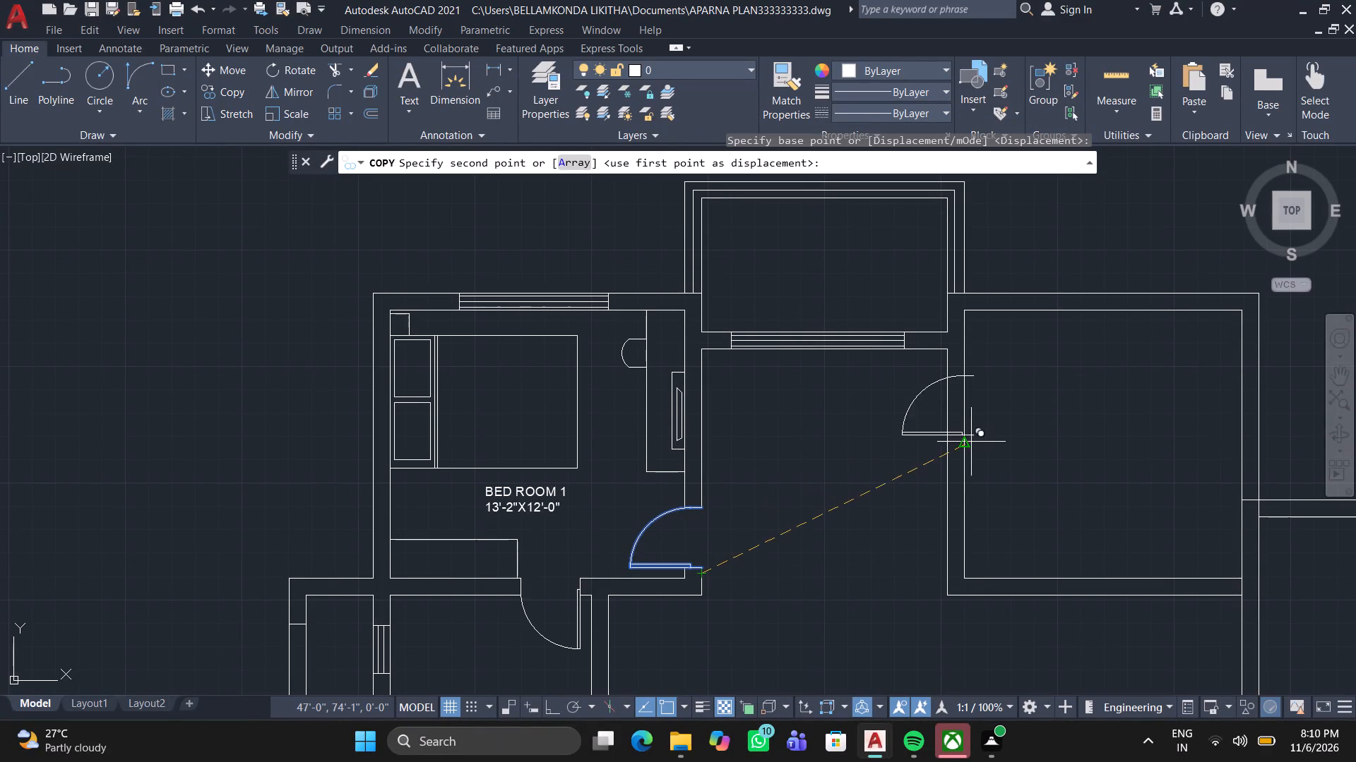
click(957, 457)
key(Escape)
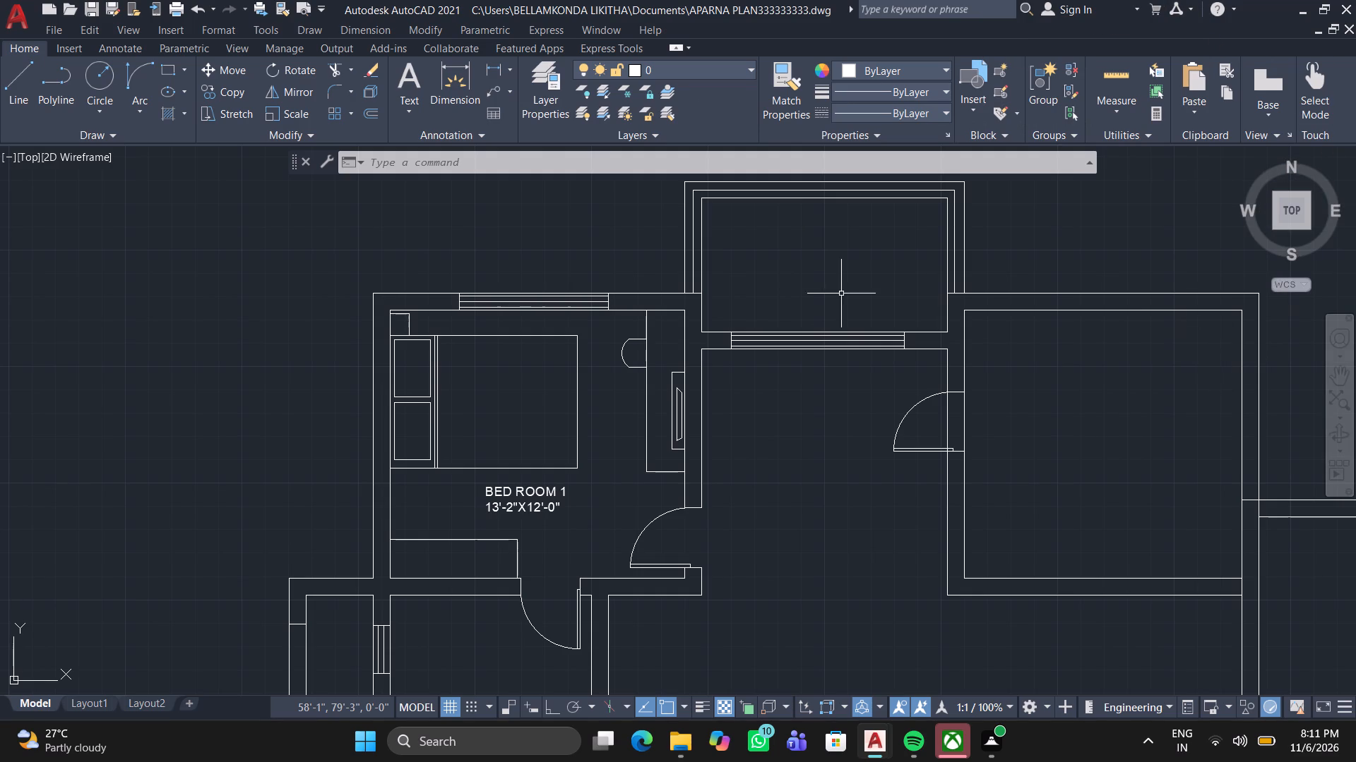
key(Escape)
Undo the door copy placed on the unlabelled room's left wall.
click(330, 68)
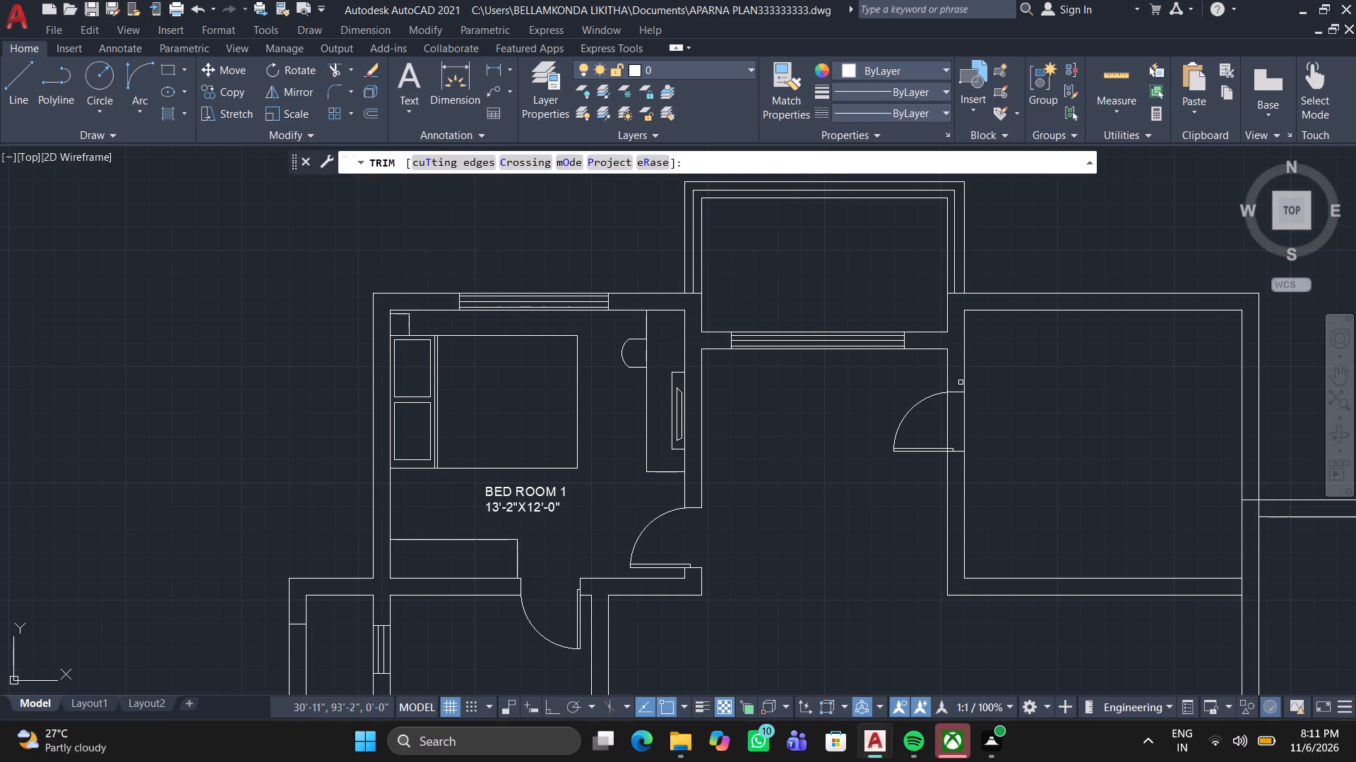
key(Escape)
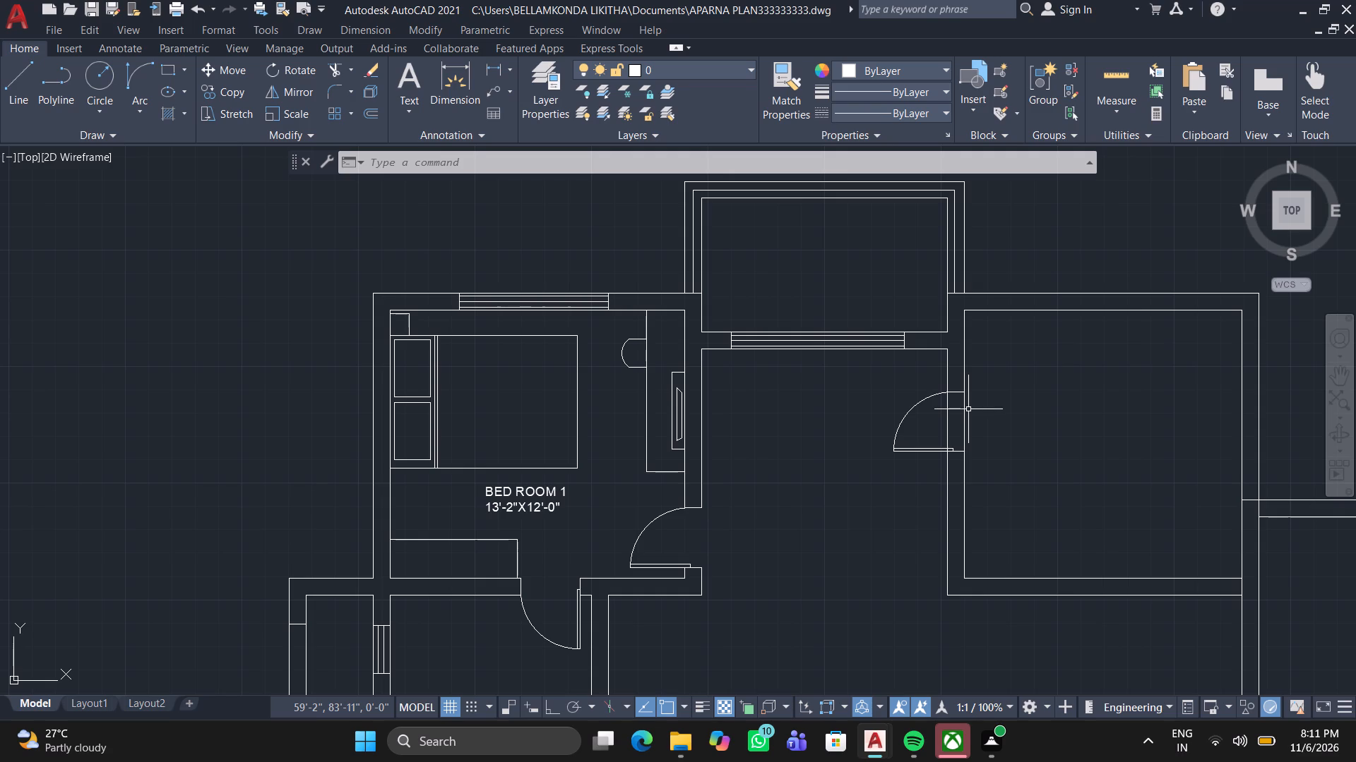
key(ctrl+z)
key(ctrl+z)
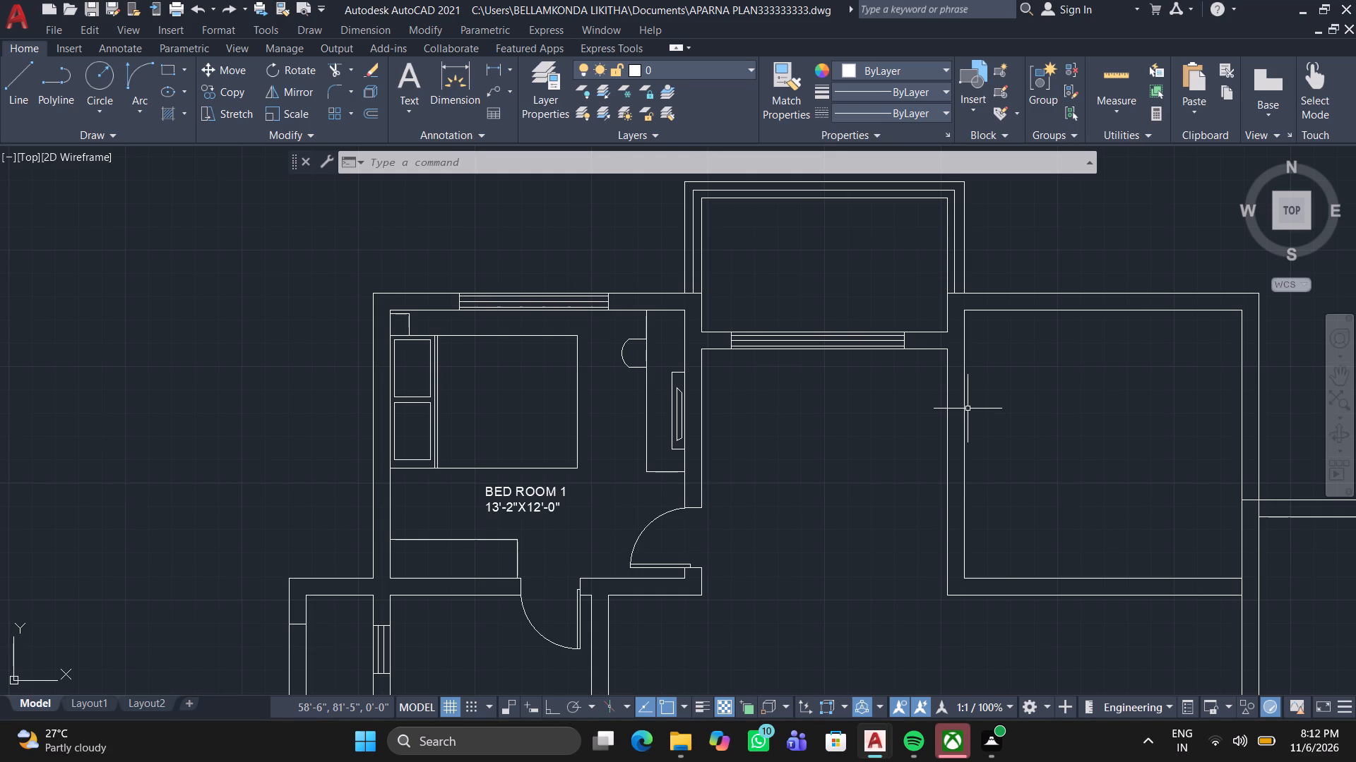
Draw a line across BED ROOM 1's right-wall door opening along the wall's outer face.
key(l)
key(Return)
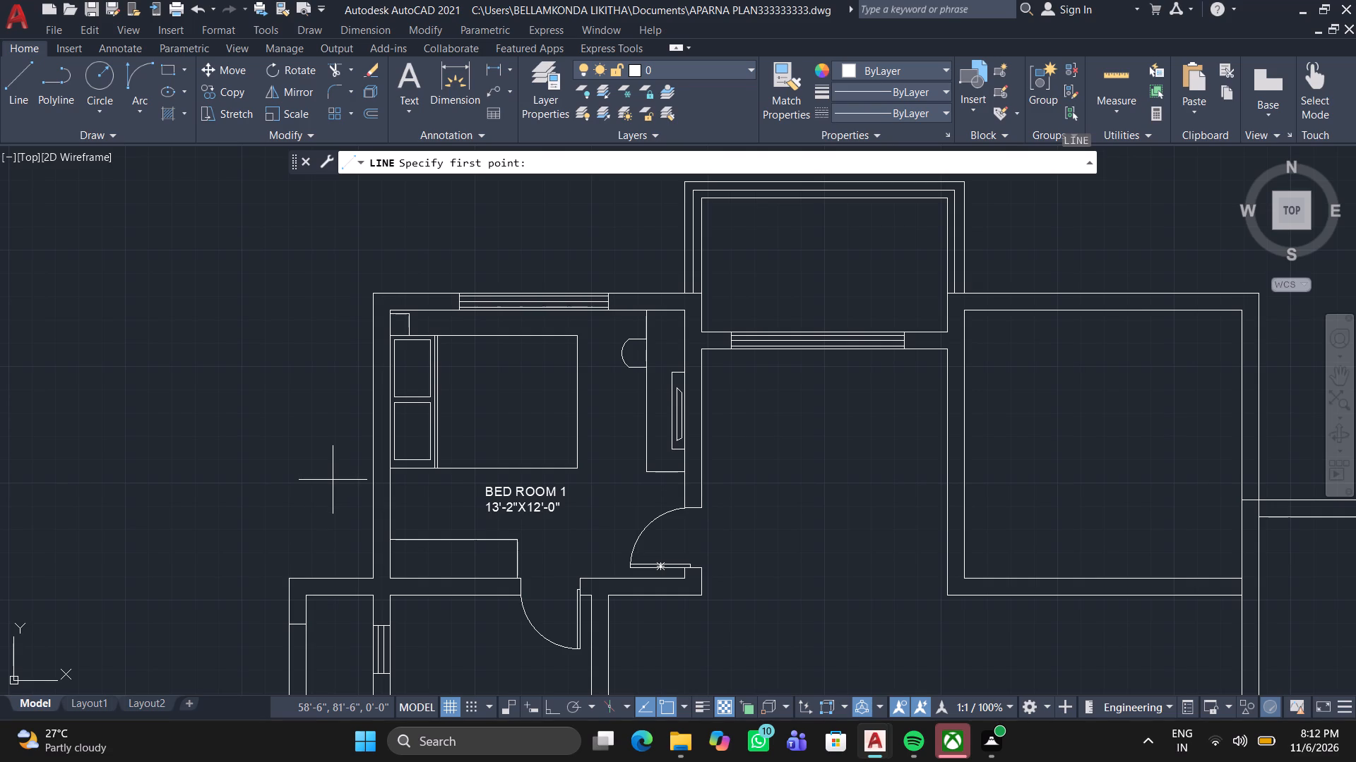
click(699, 566)
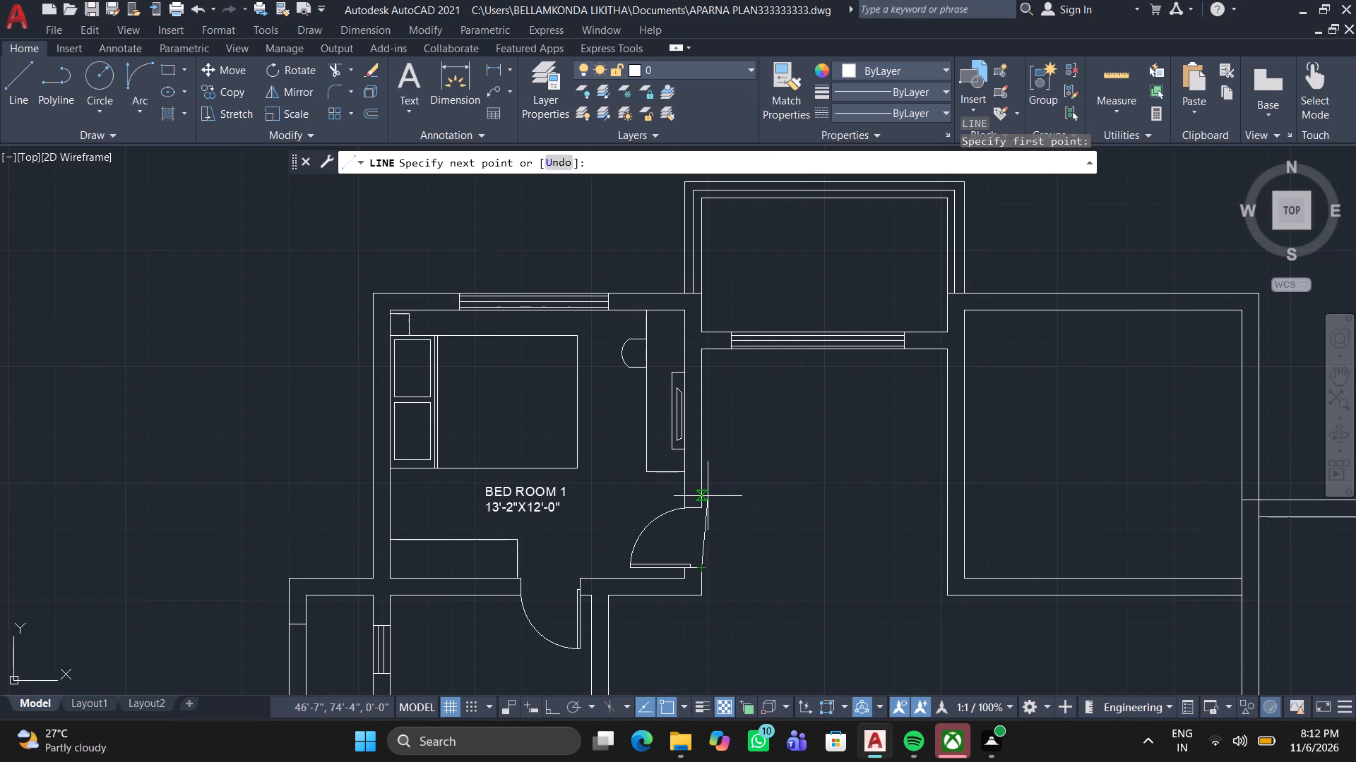
click(705, 508)
key(Escape)
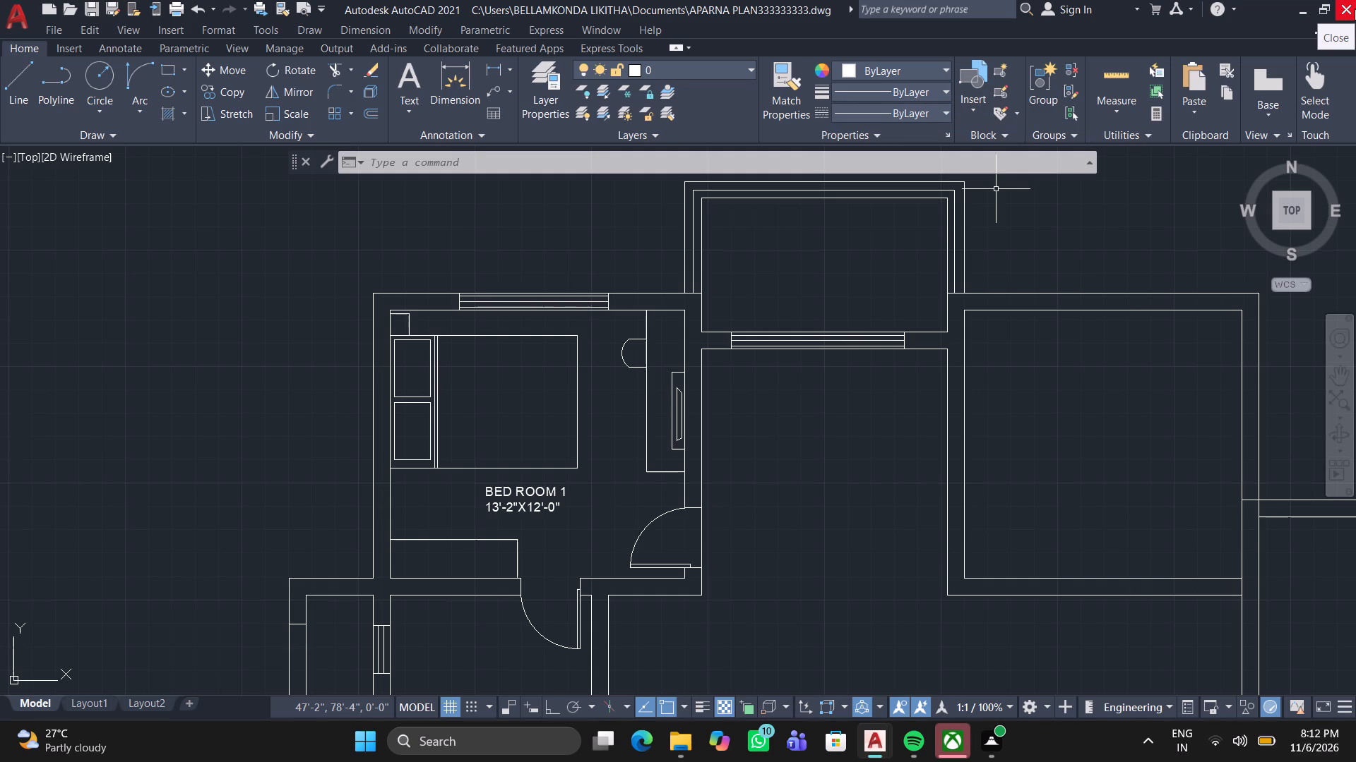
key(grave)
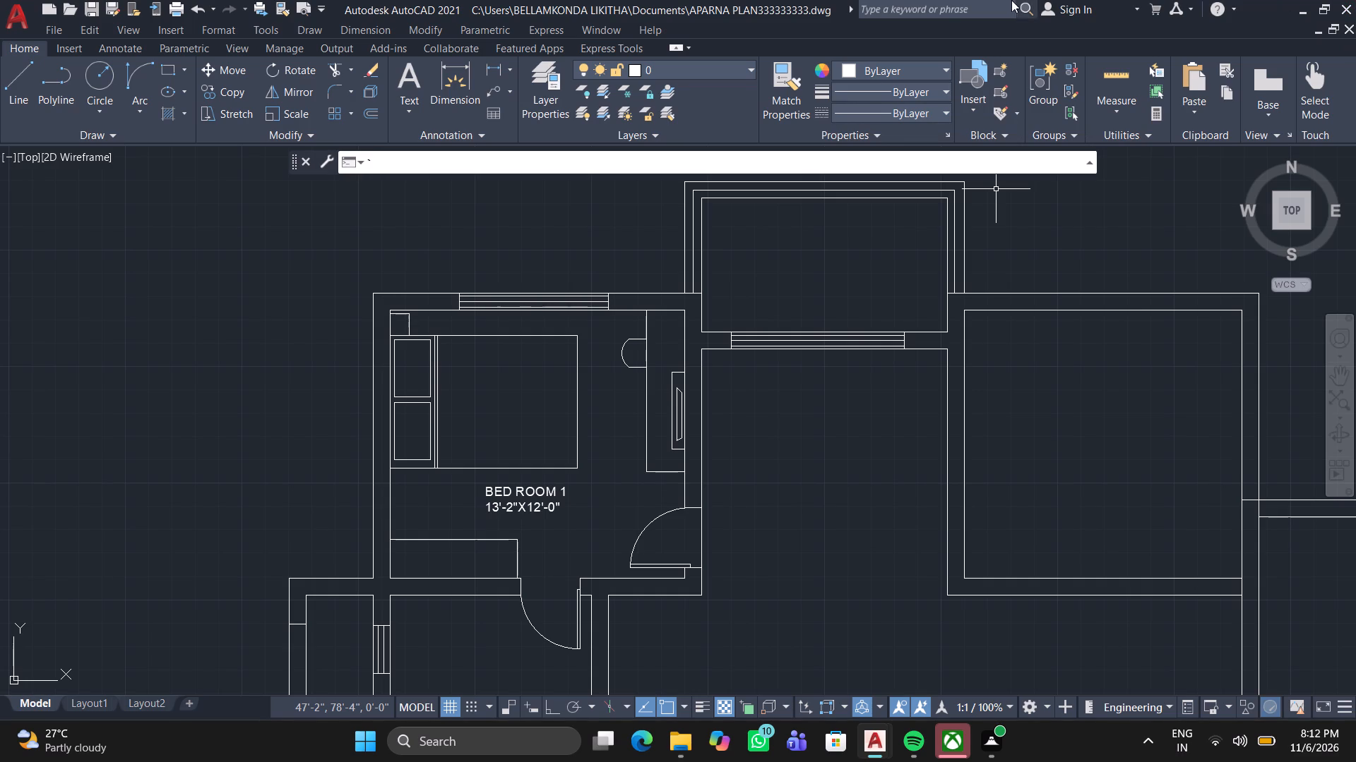
Copy BED ROOM 1's right-wall door onto the left wall of the unlabelled room across the central space.
scroll(650, 512, down, 2)
middle_click(652, 517)
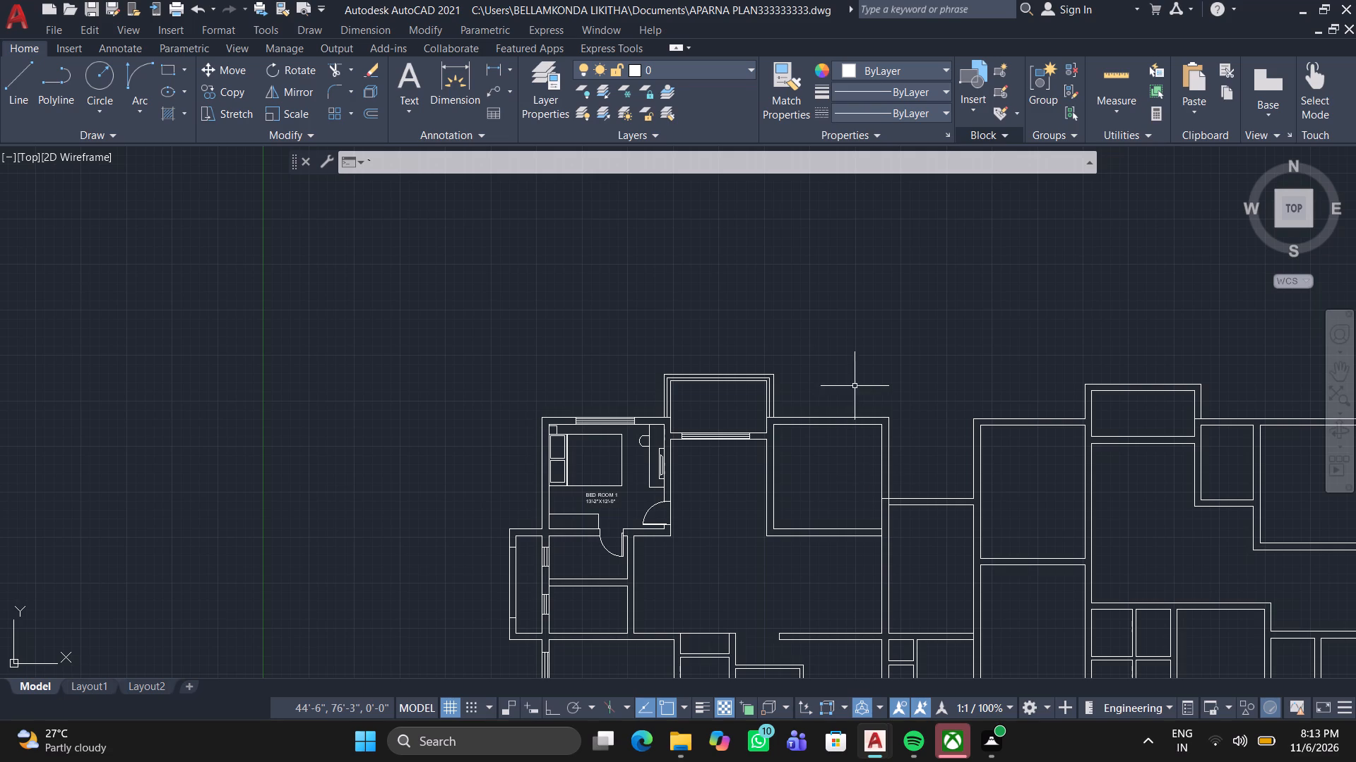
middle_drag(683, 480, 431, 335)
scroll(431, 336, up, 3)
middle_drag(487, 449, 398, 425)
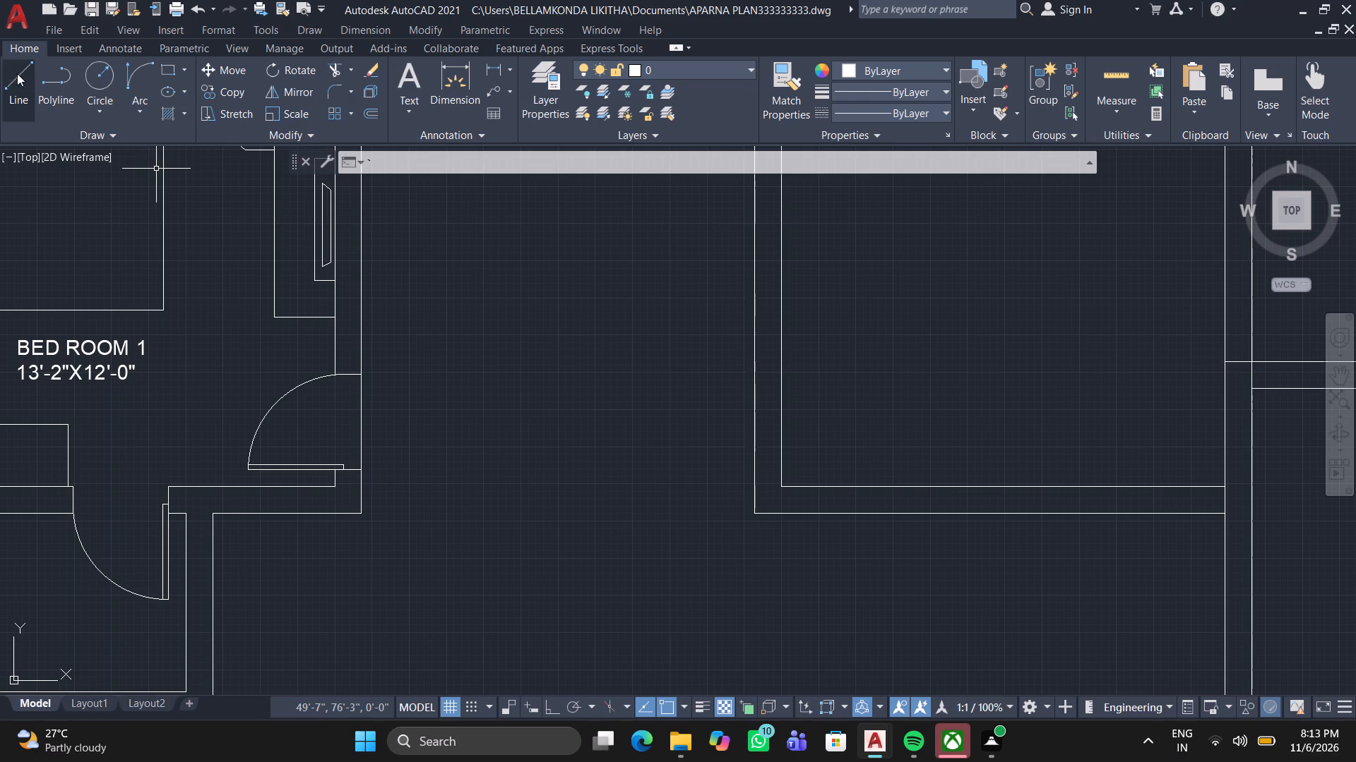
click(281, 468)
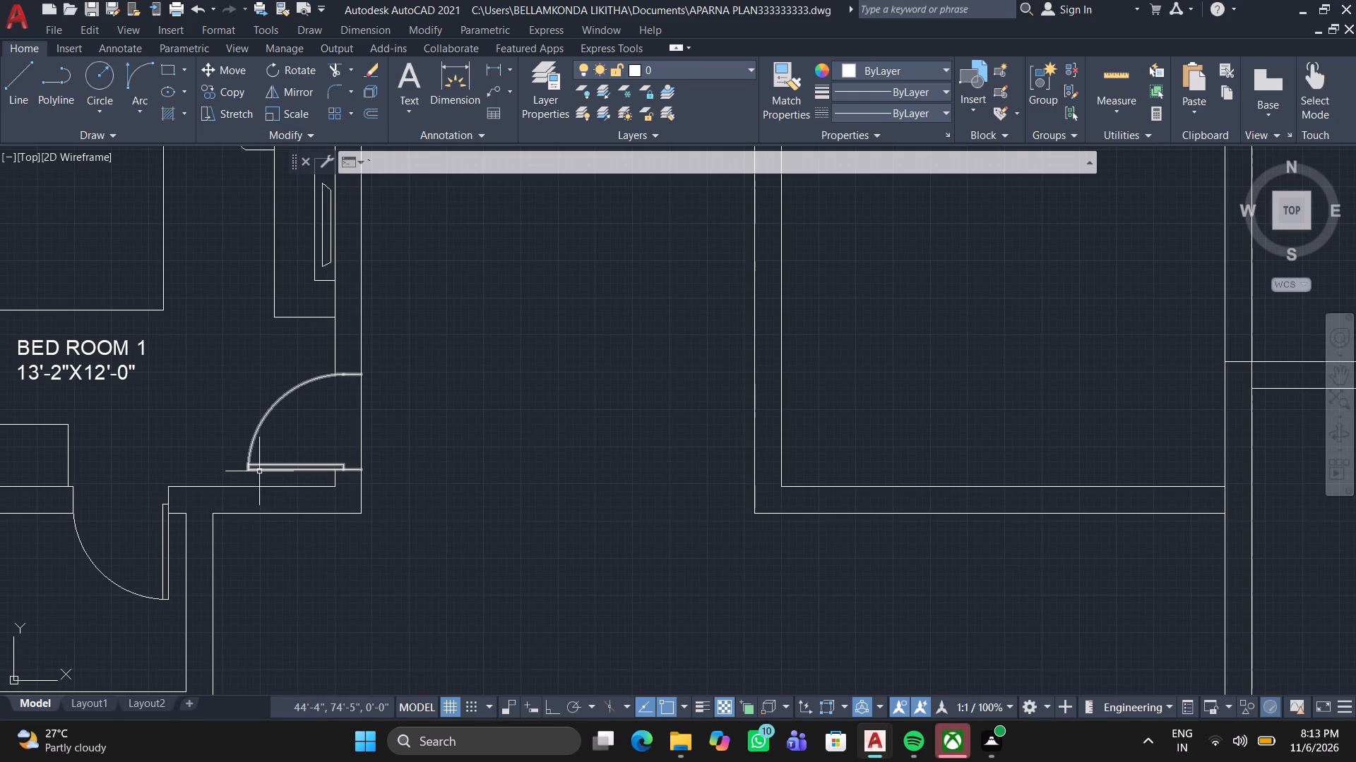
click(258, 471)
key(Escape)
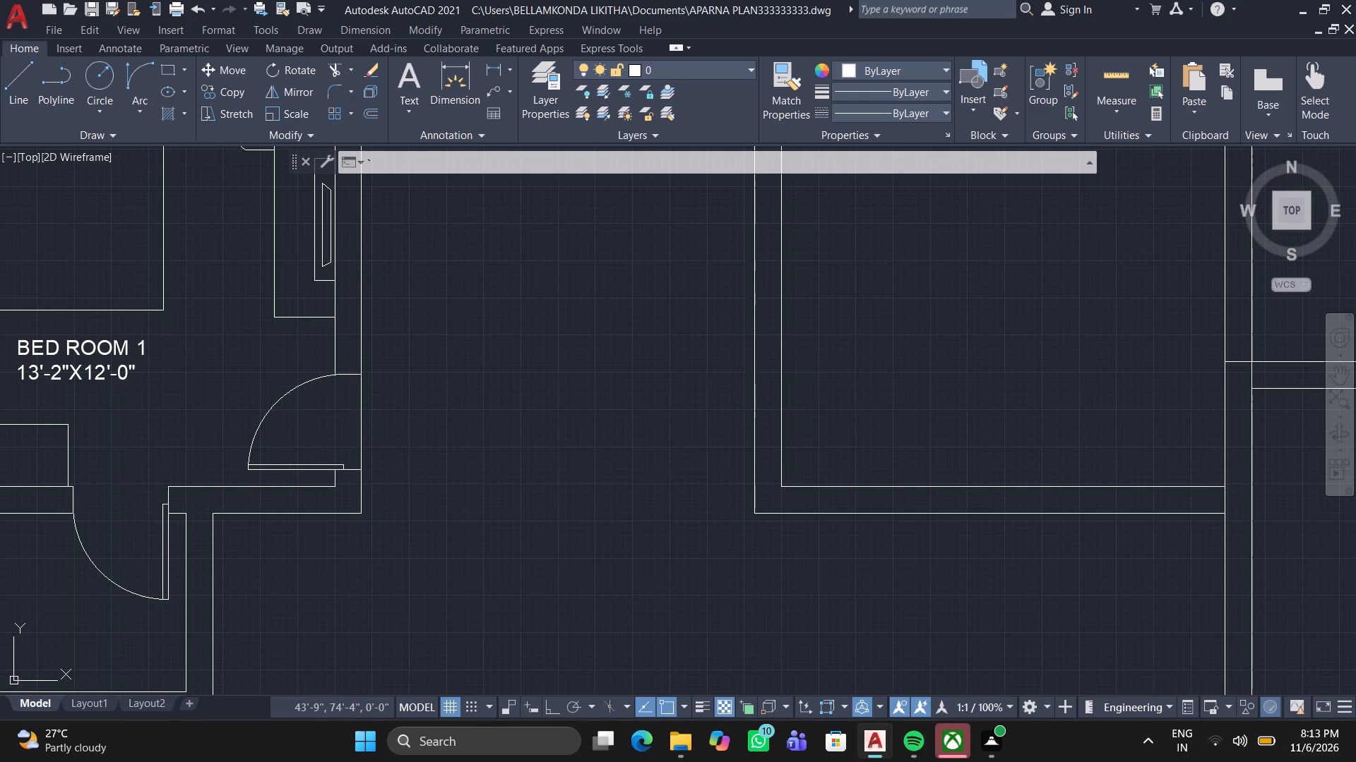
click(267, 464)
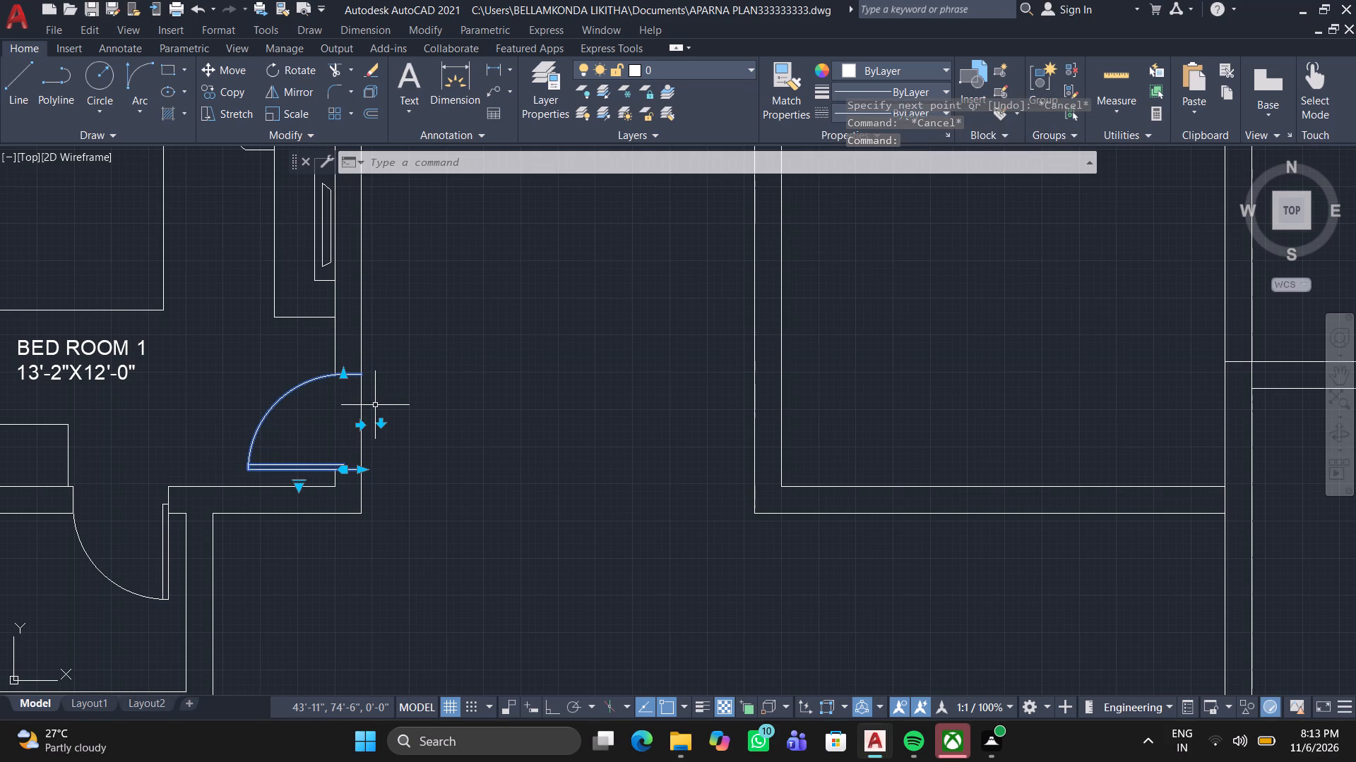
click(215, 92)
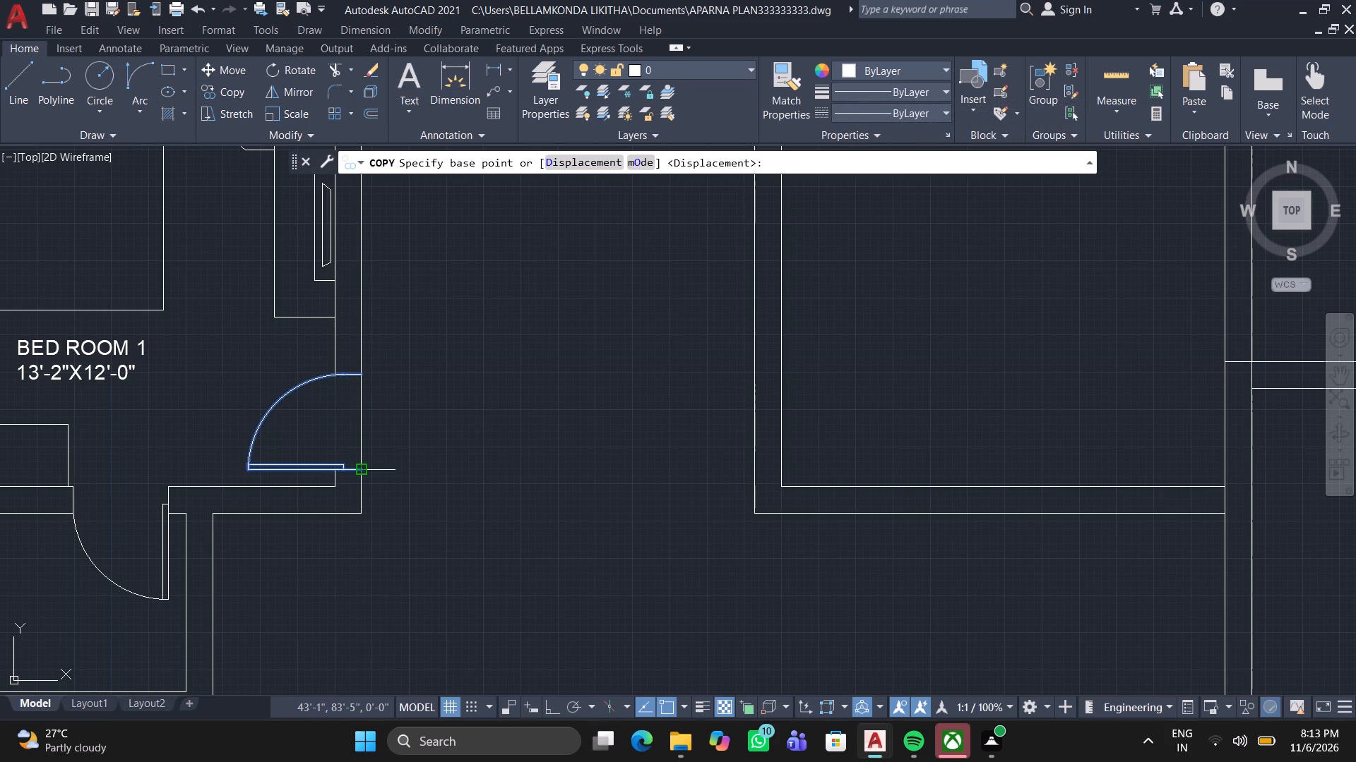
click(357, 469)
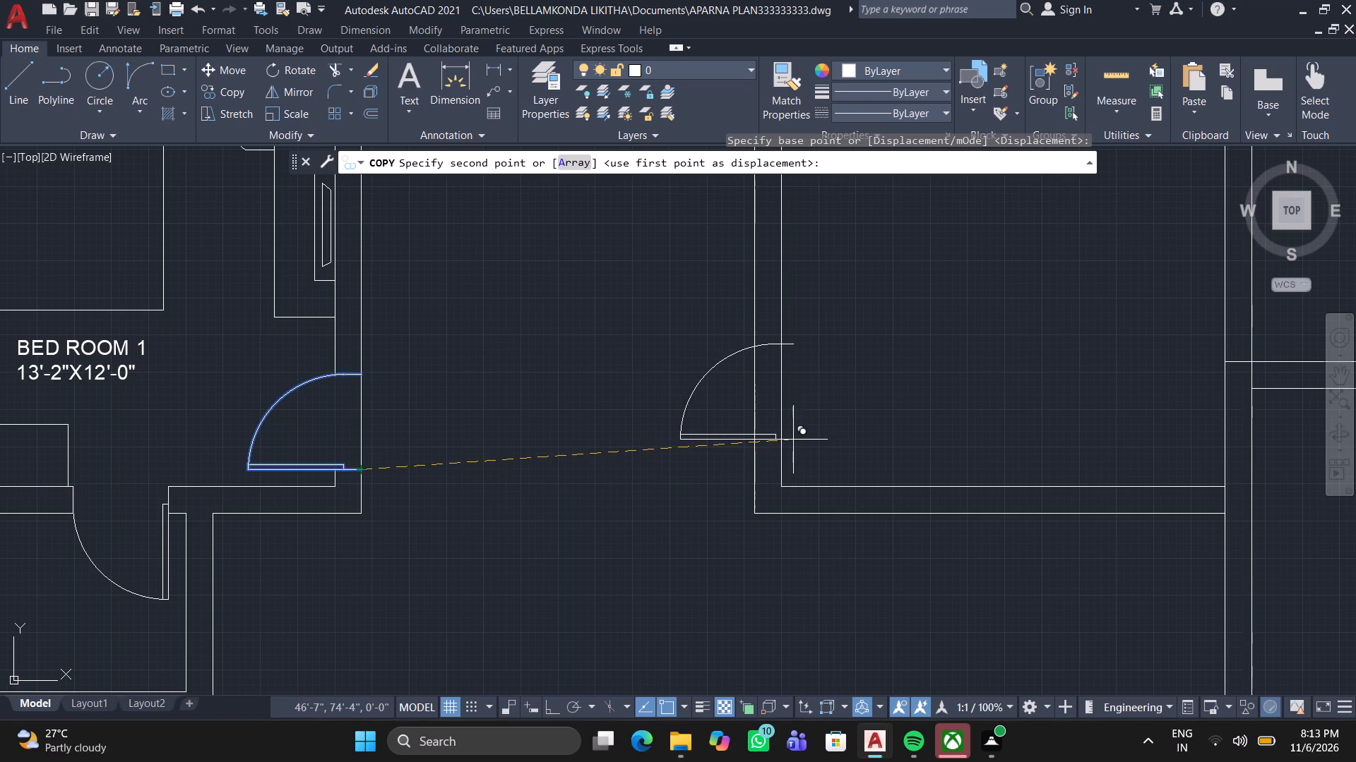
click(781, 445)
key(space)
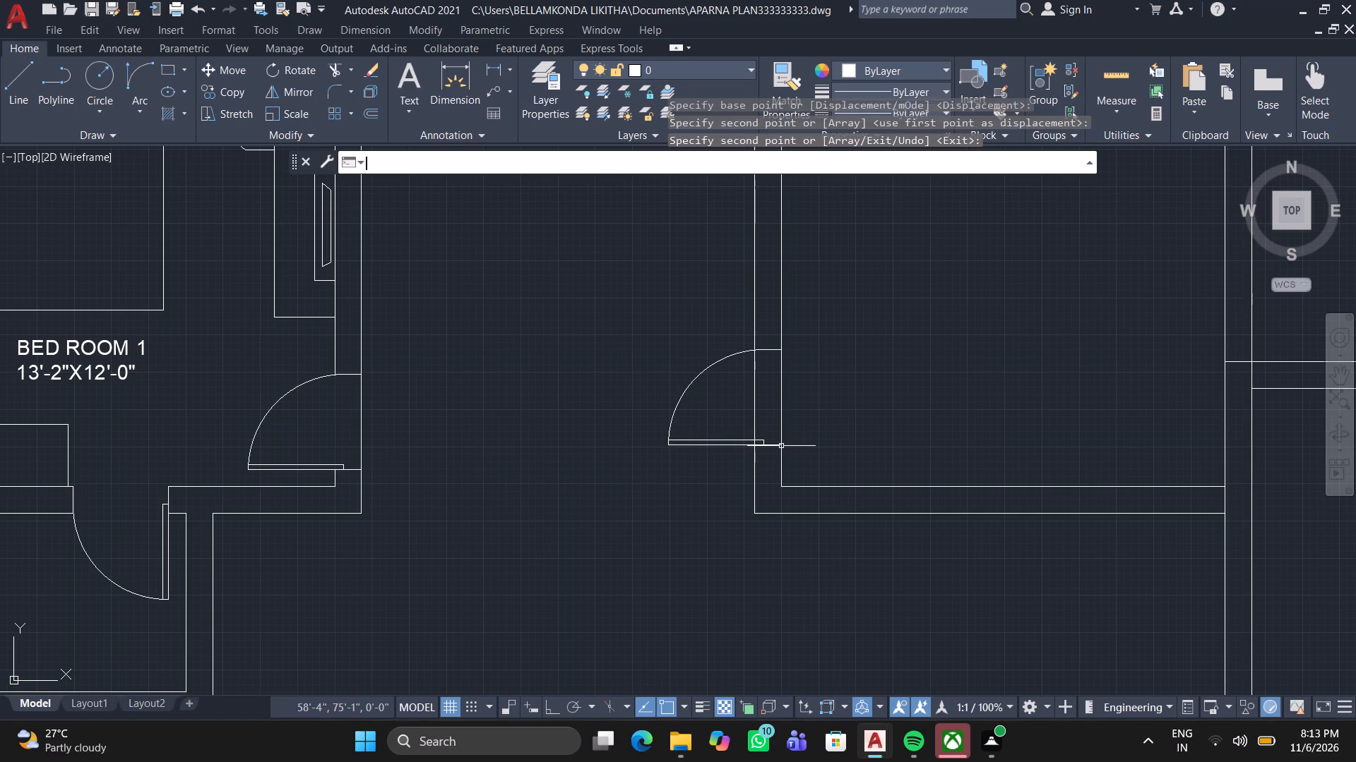
Flip the copied door horizontally so it swings into the unlabelled room.
click(774, 447)
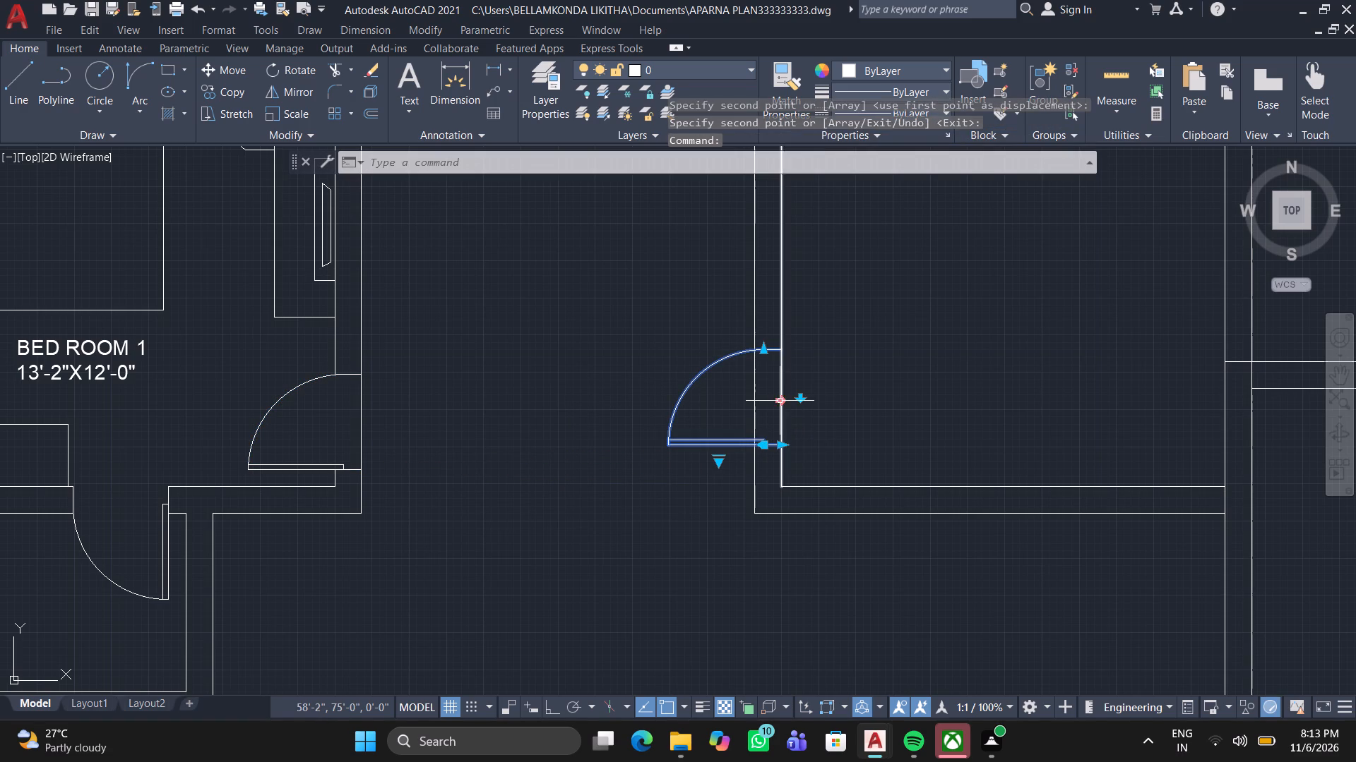
click(782, 398)
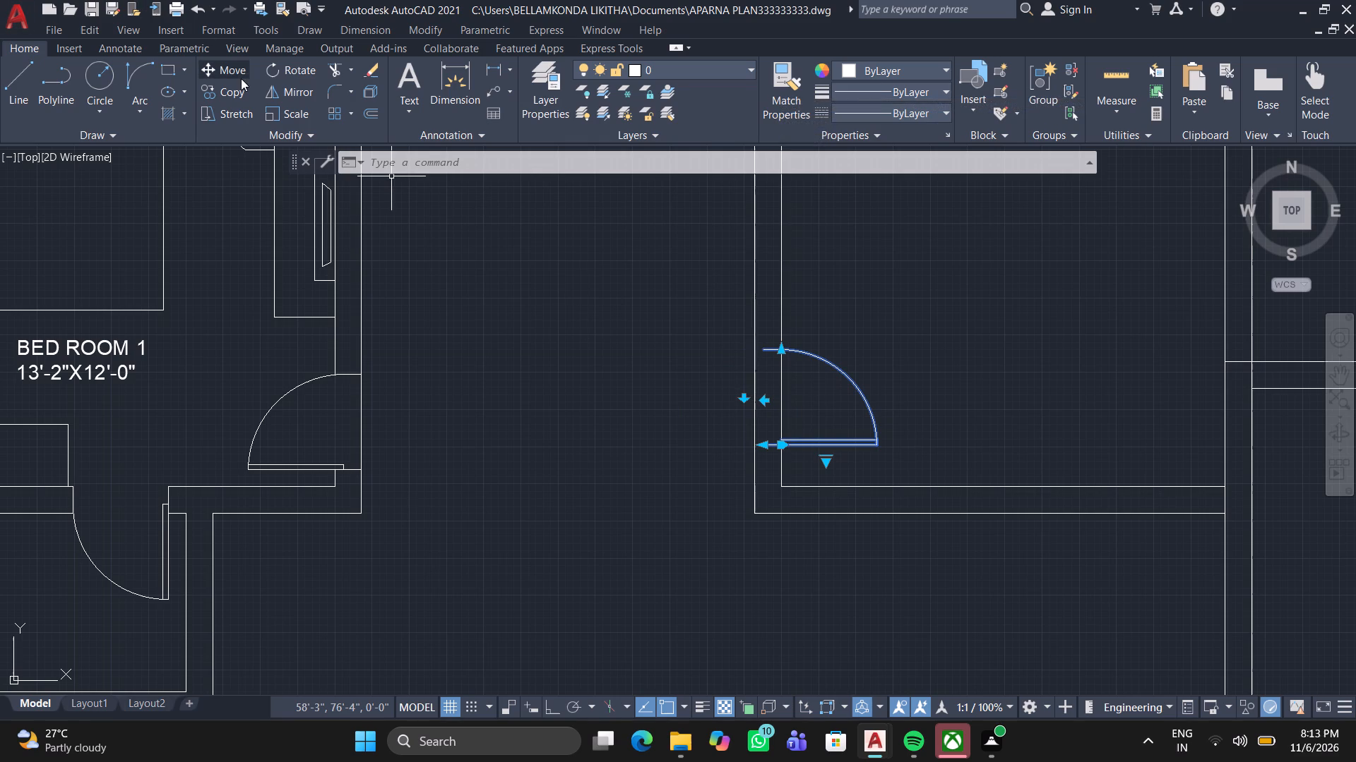
Move the flipped door so its jamb ends meet the central-space face of the unlabelled room's left wall.
drag(233, 65, 239, 71)
scroll(770, 454, up, 1)
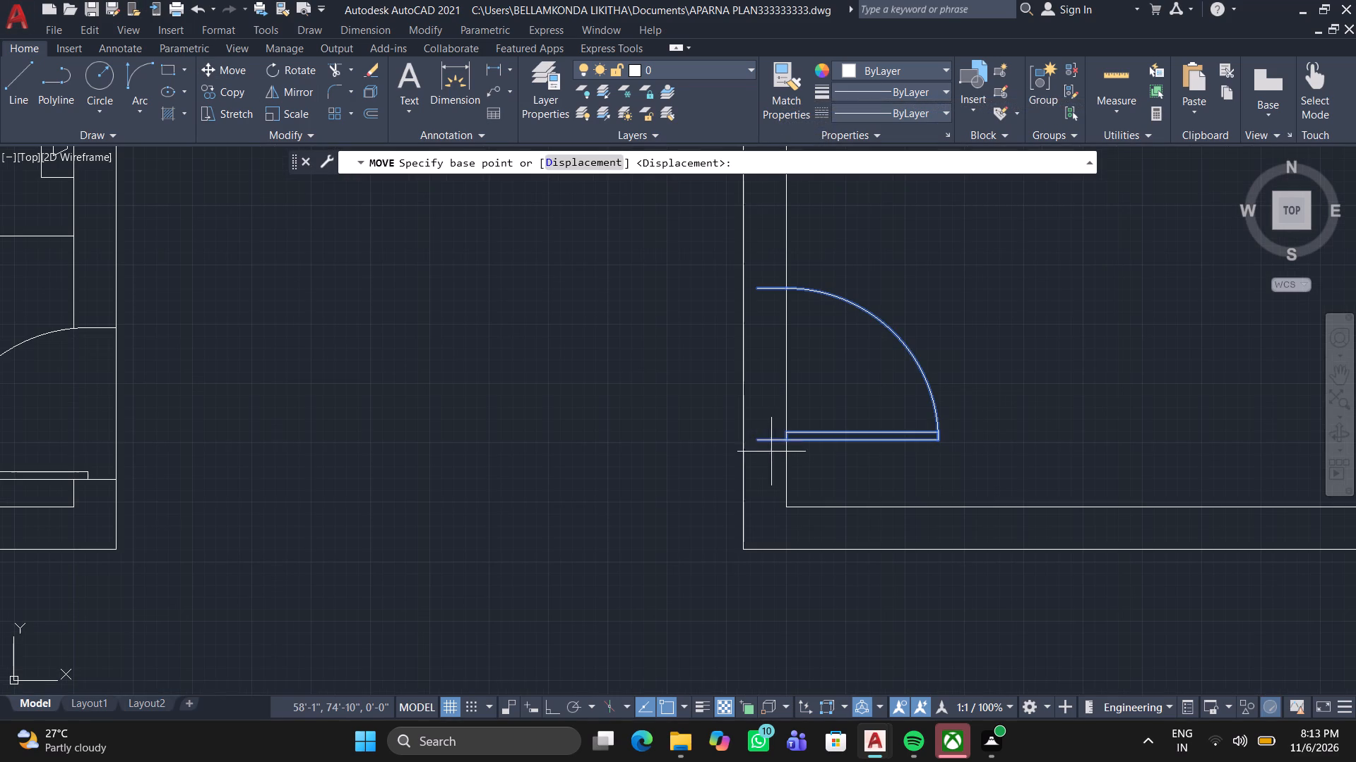
click(759, 440)
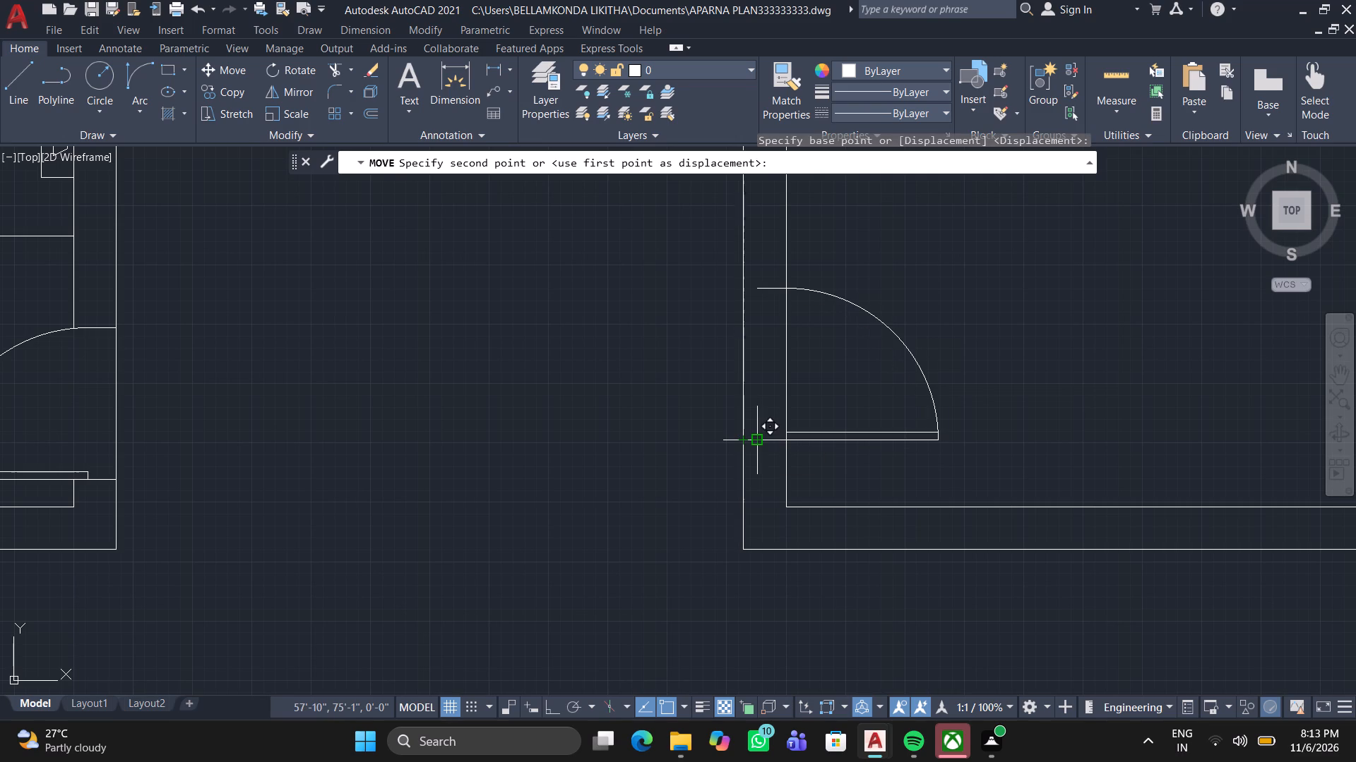
click(751, 447)
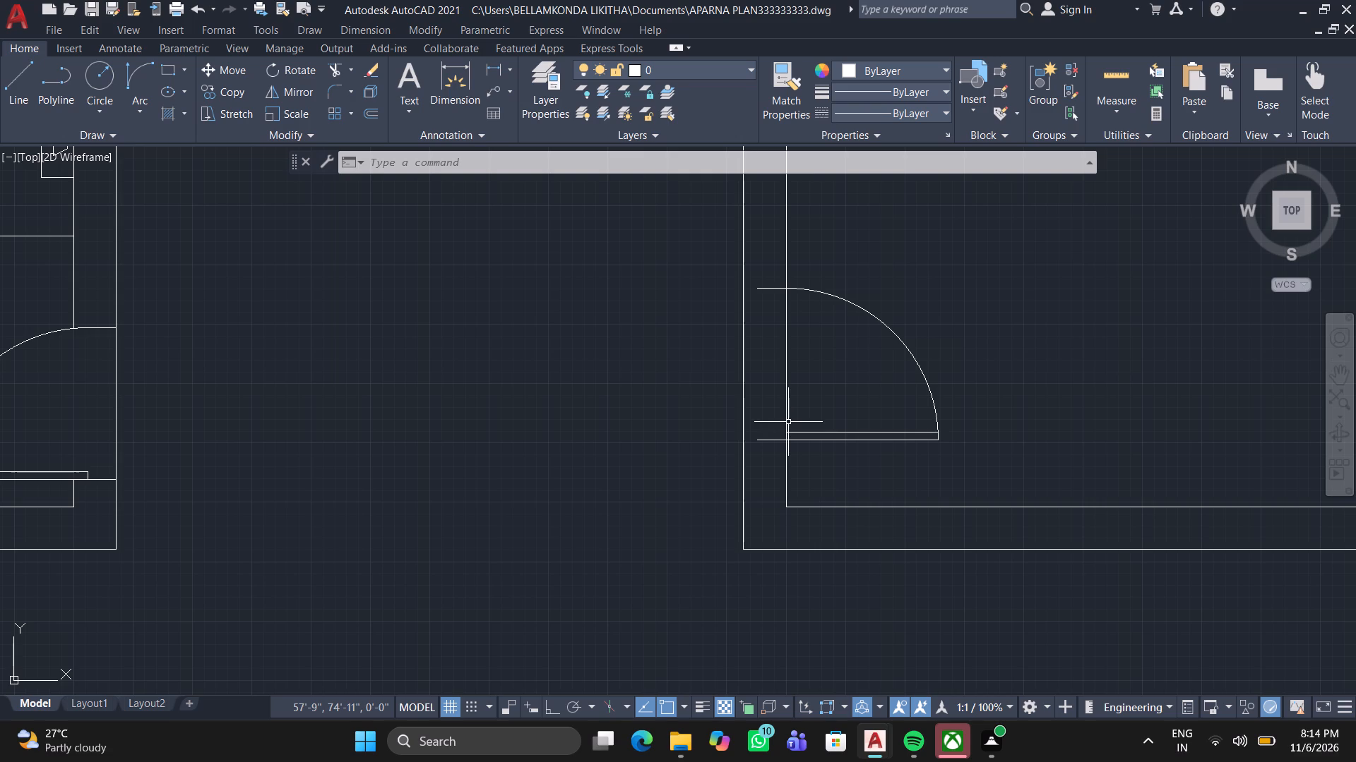
click(834, 438)
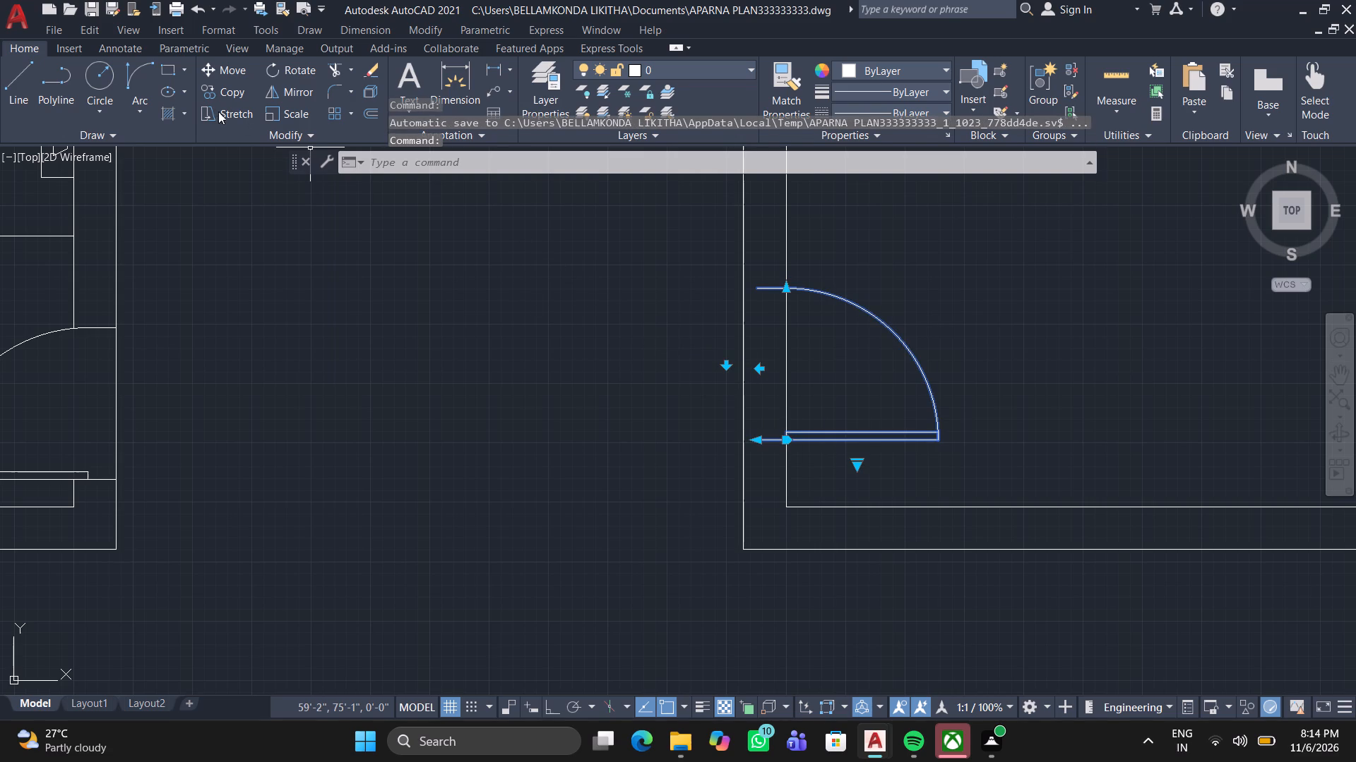
click(238, 73)
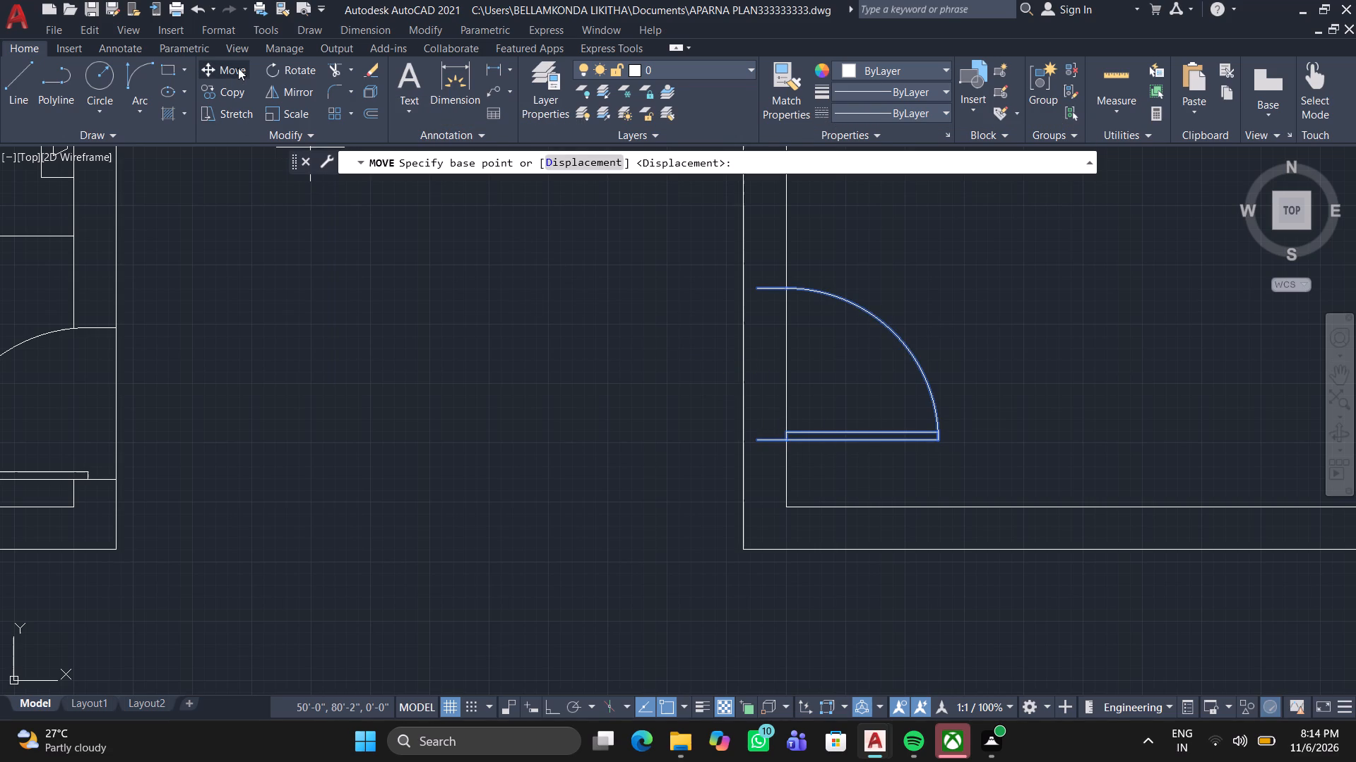
click(752, 447)
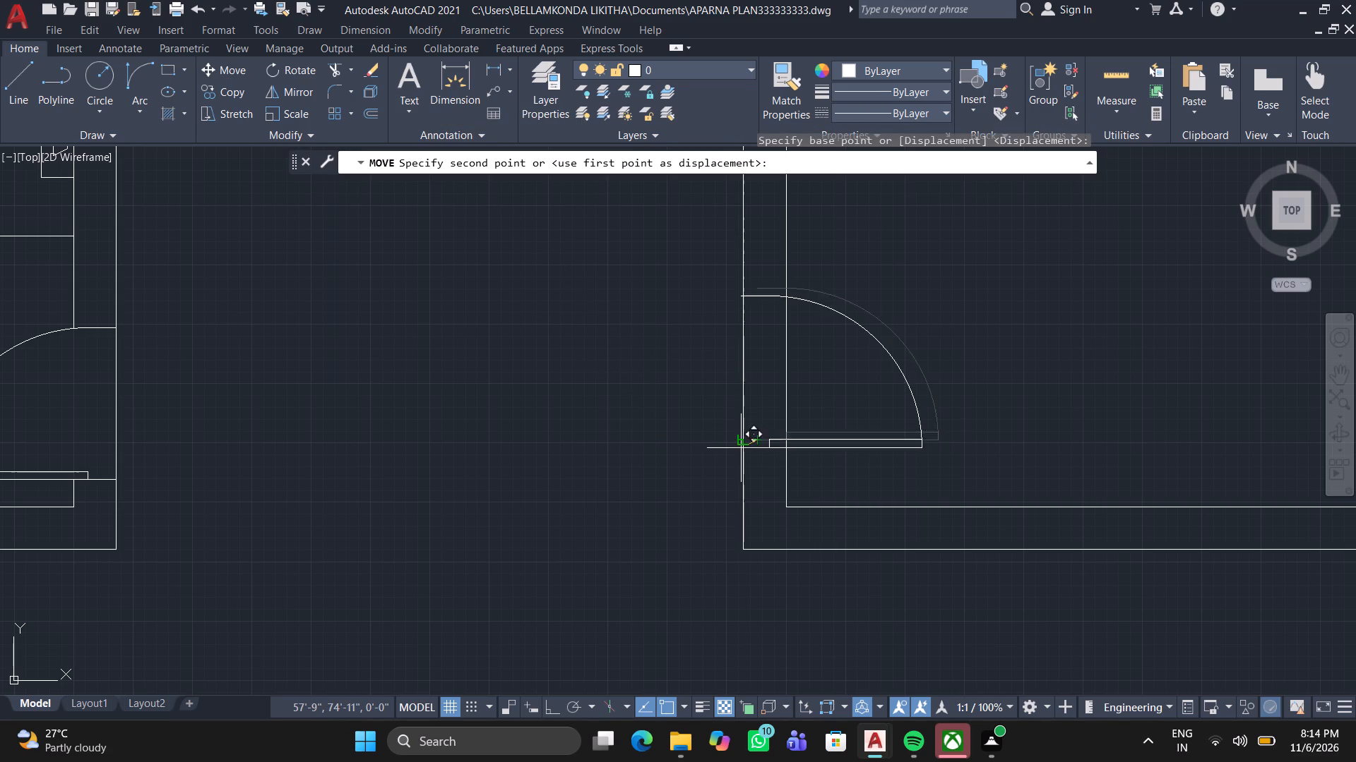
click(741, 449)
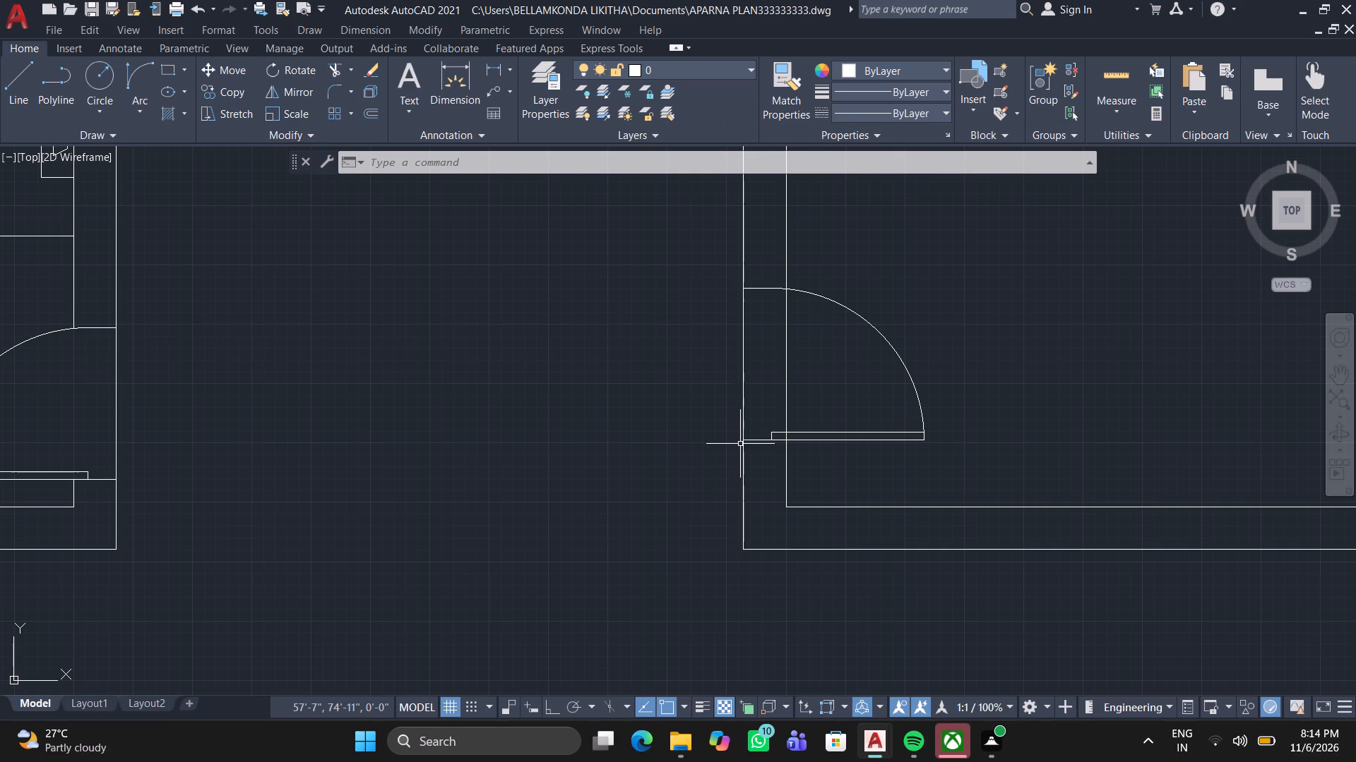
Trim both faces of the unlabelled room's left wall across the door opening, including the short remnant inside the door leaf.
scroll(752, 348, down, 1)
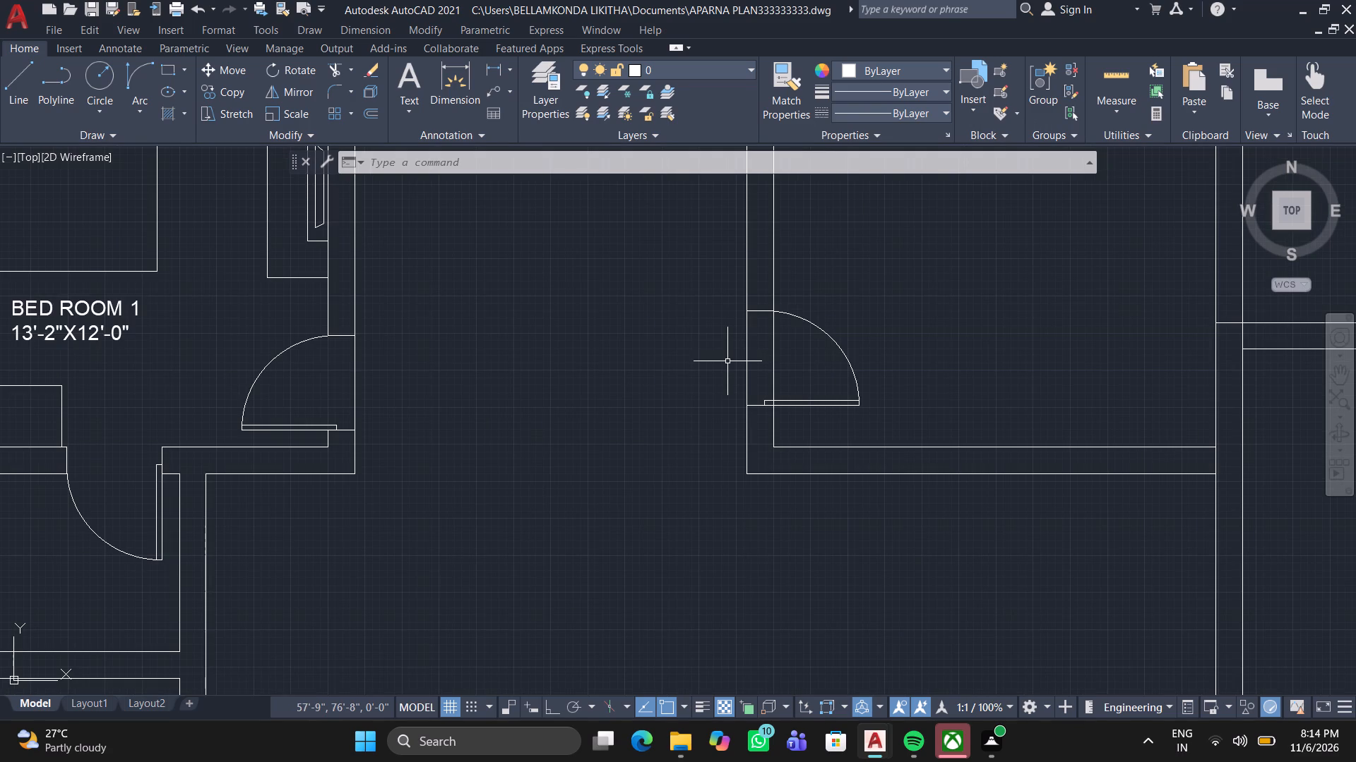
click(332, 66)
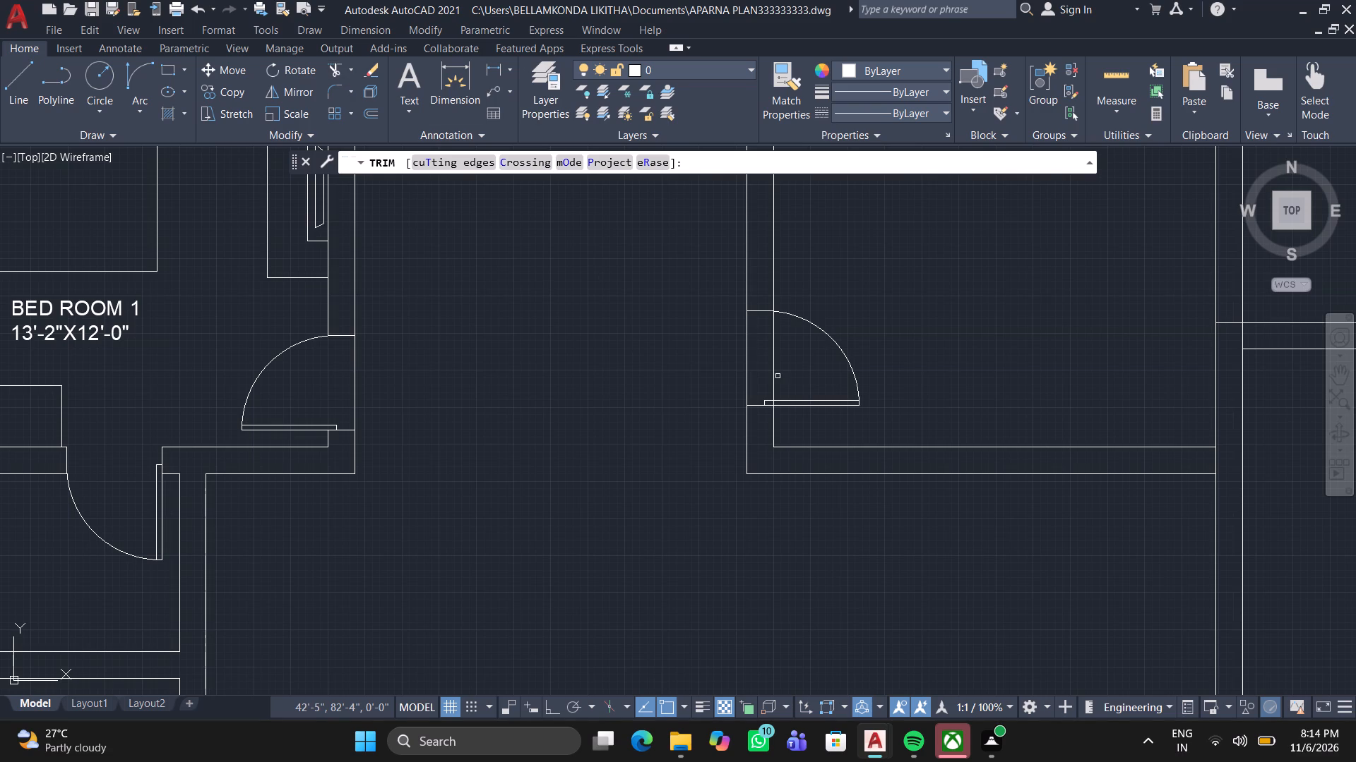
drag(804, 365, 783, 358)
drag(706, 361, 829, 337)
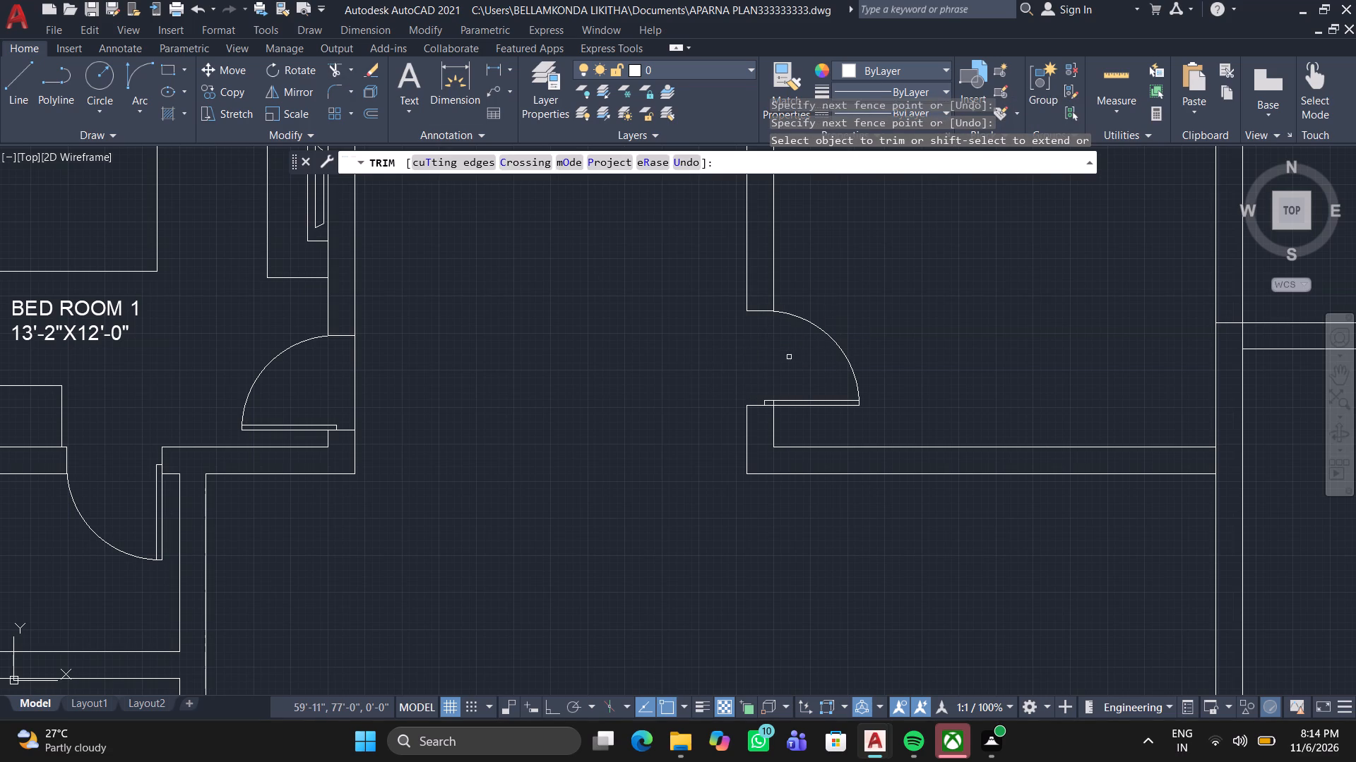
scroll(751, 415, up, 3)
click(828, 362)
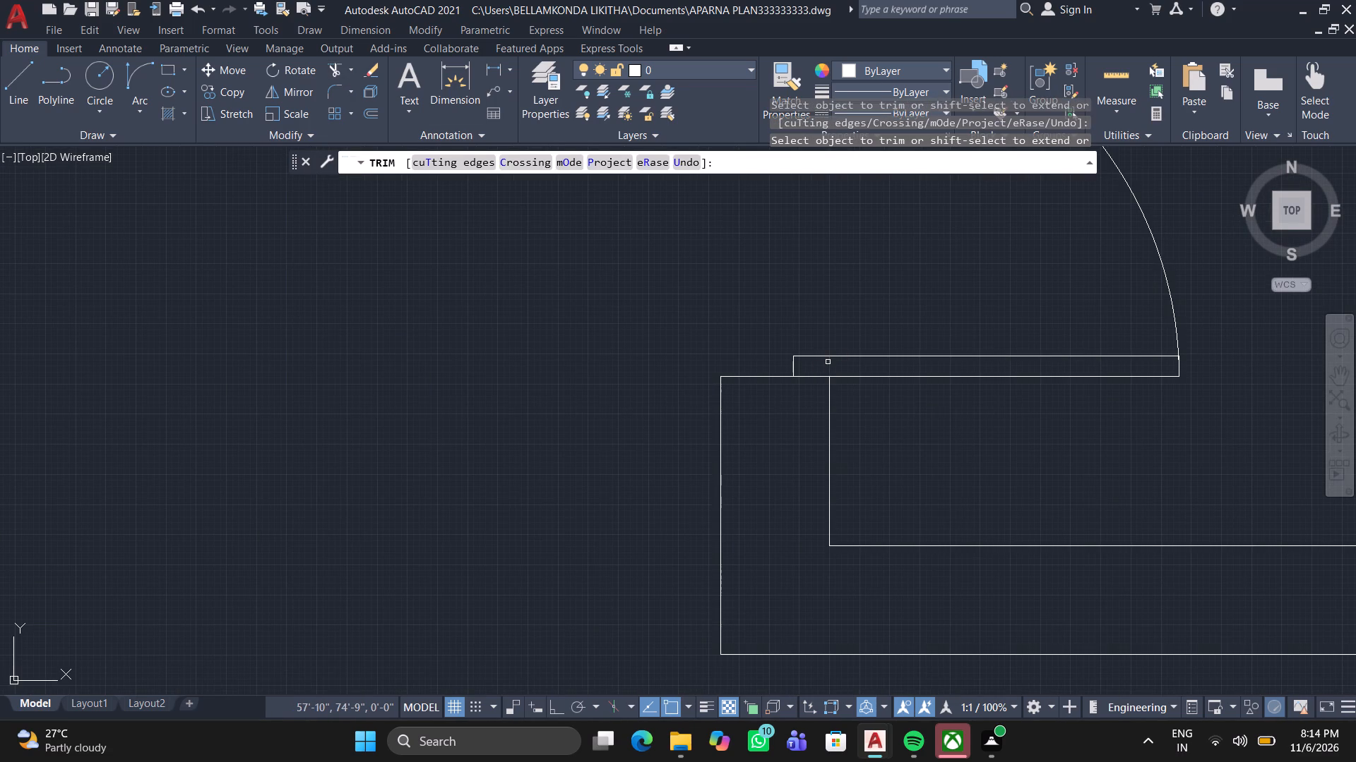
key(space)
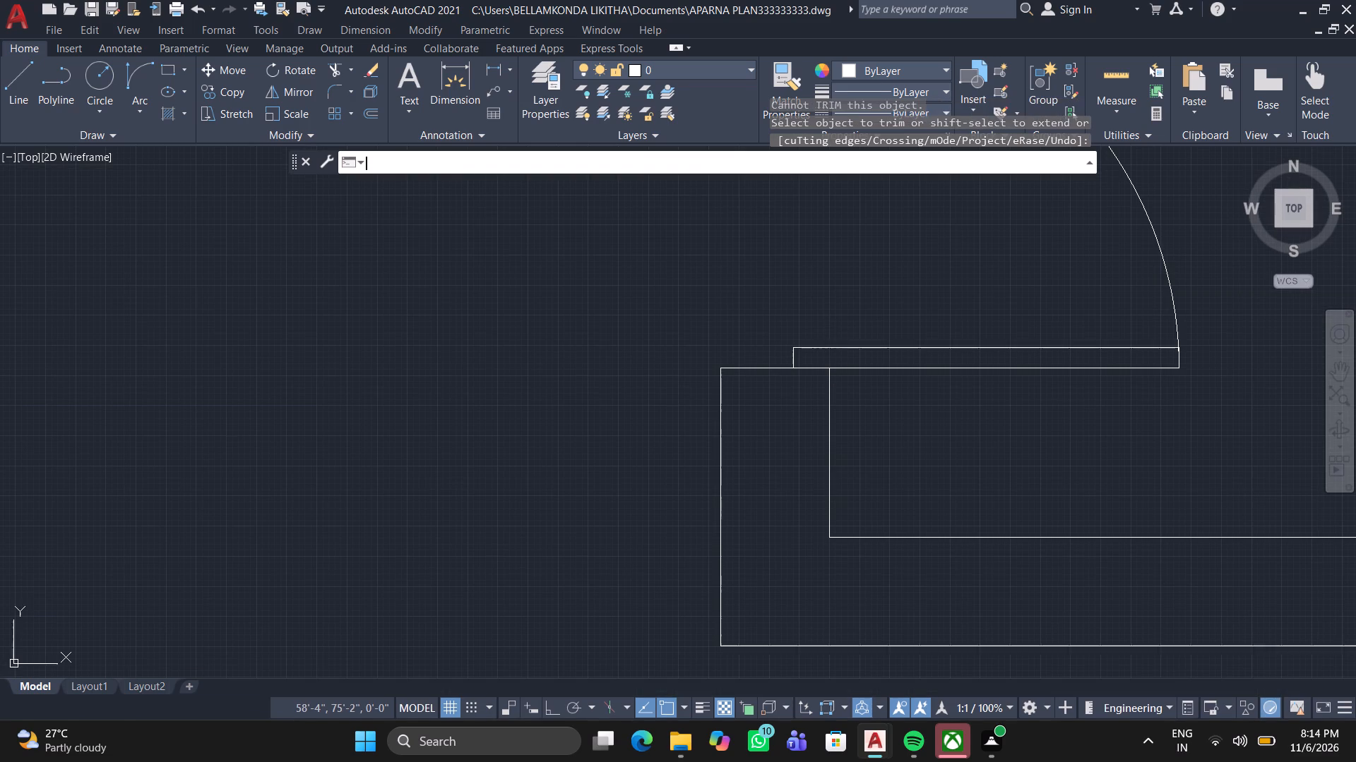
Trim away the line crossing BED ROOM 1's right-wall door opening along the wall's outer face.
scroll(771, 350, down, 4)
middle_drag(691, 418, 690, 437)
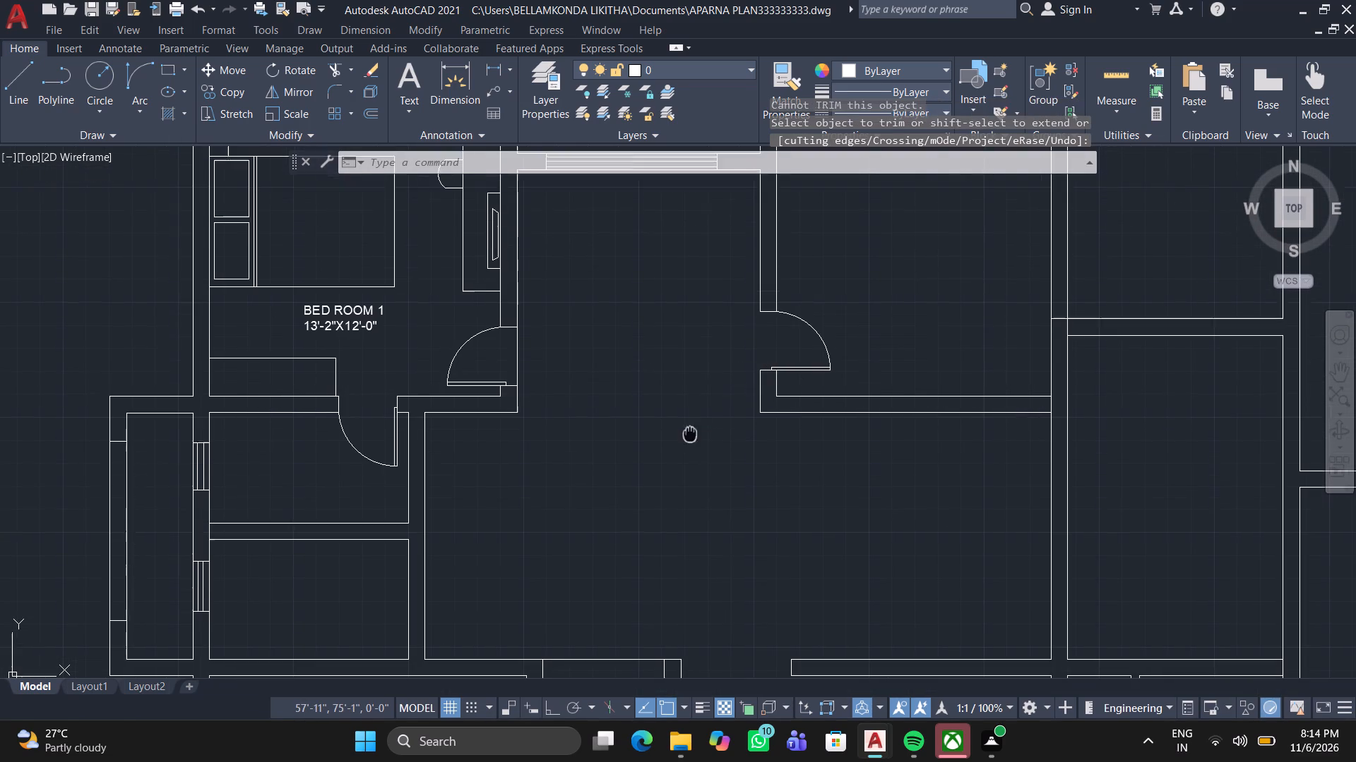
middle_drag(690, 437, 690, 456)
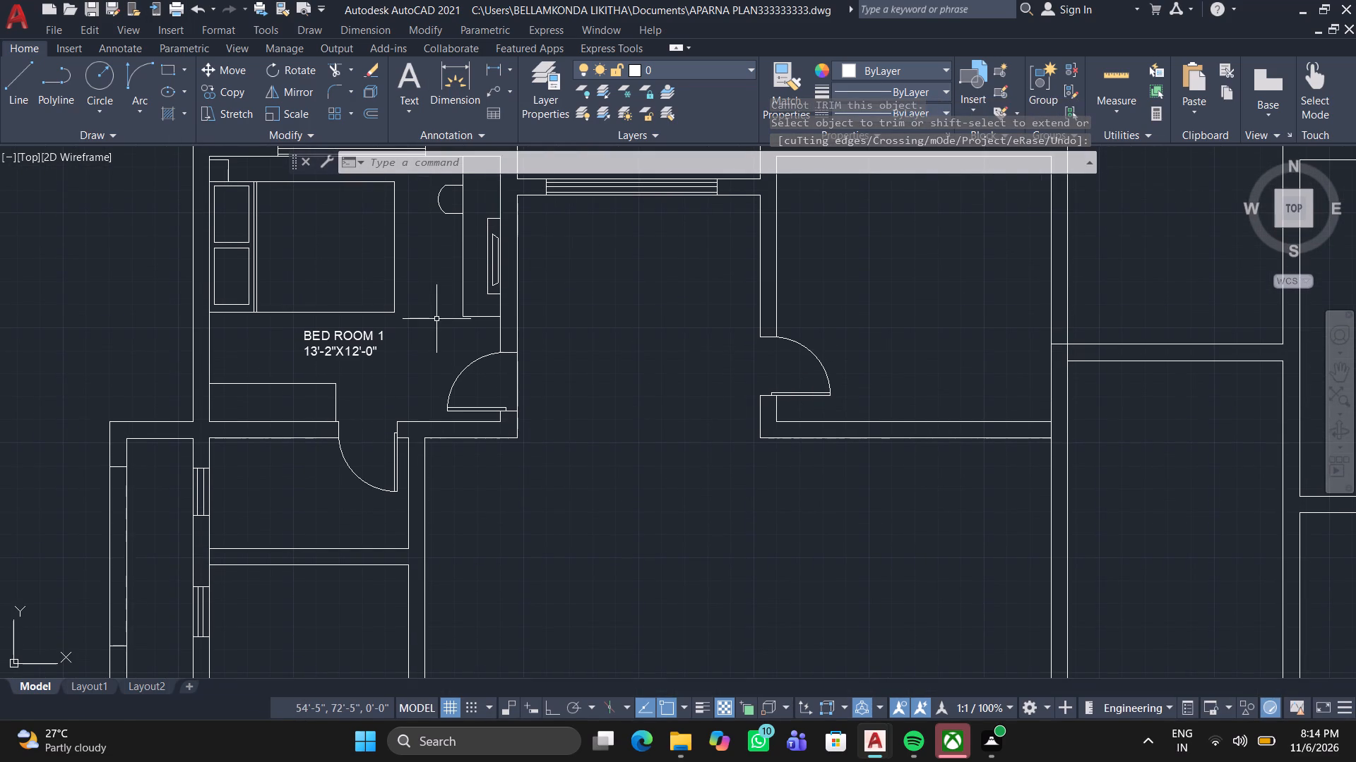
middle_drag(437, 322, 436, 375)
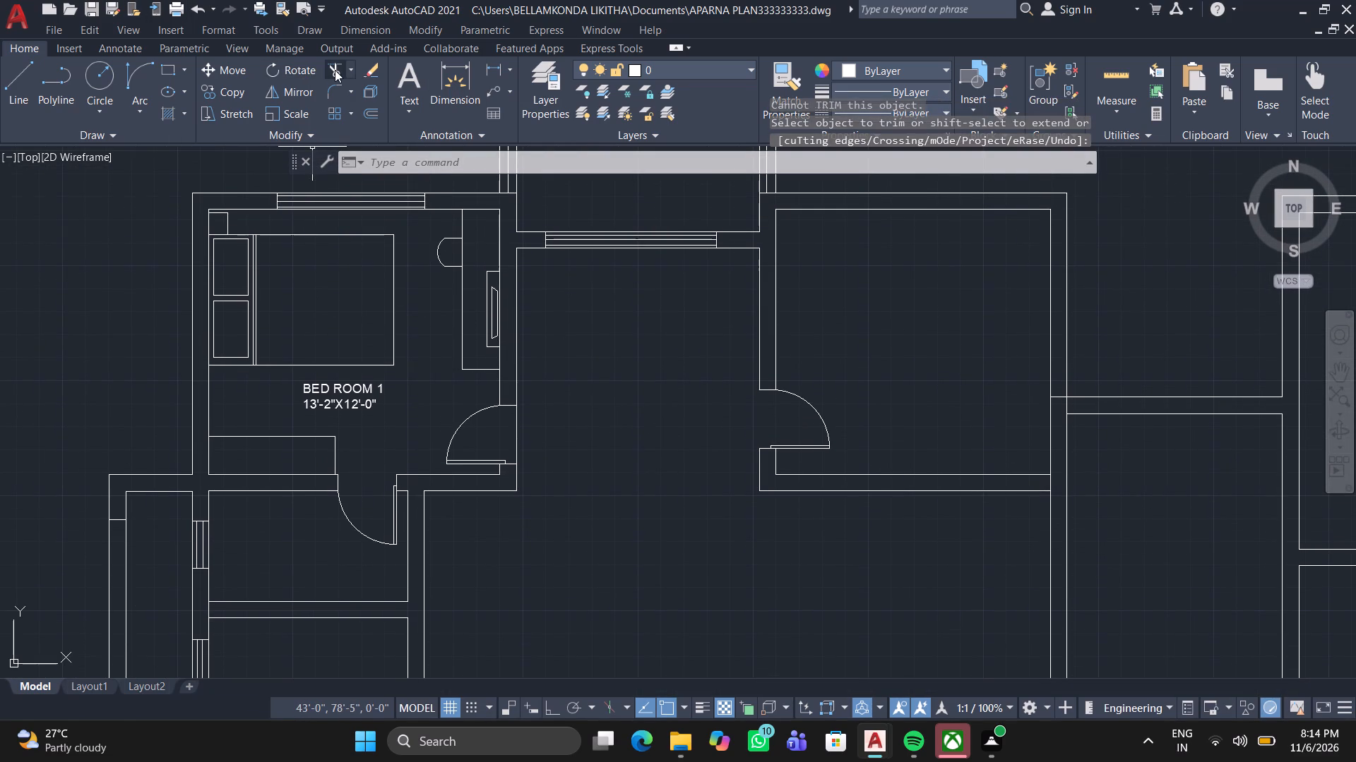
click(335, 70)
drag(520, 435, 513, 433)
click(488, 426)
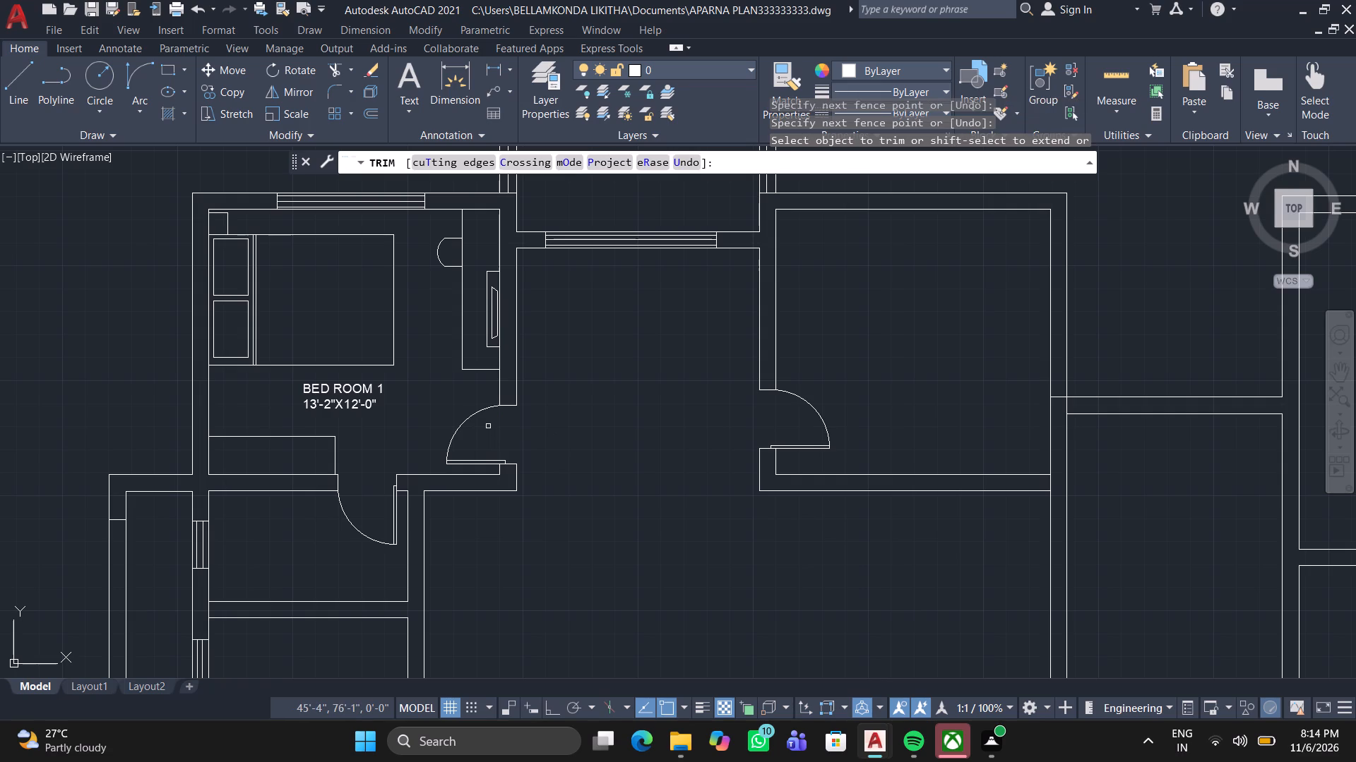
key(space)
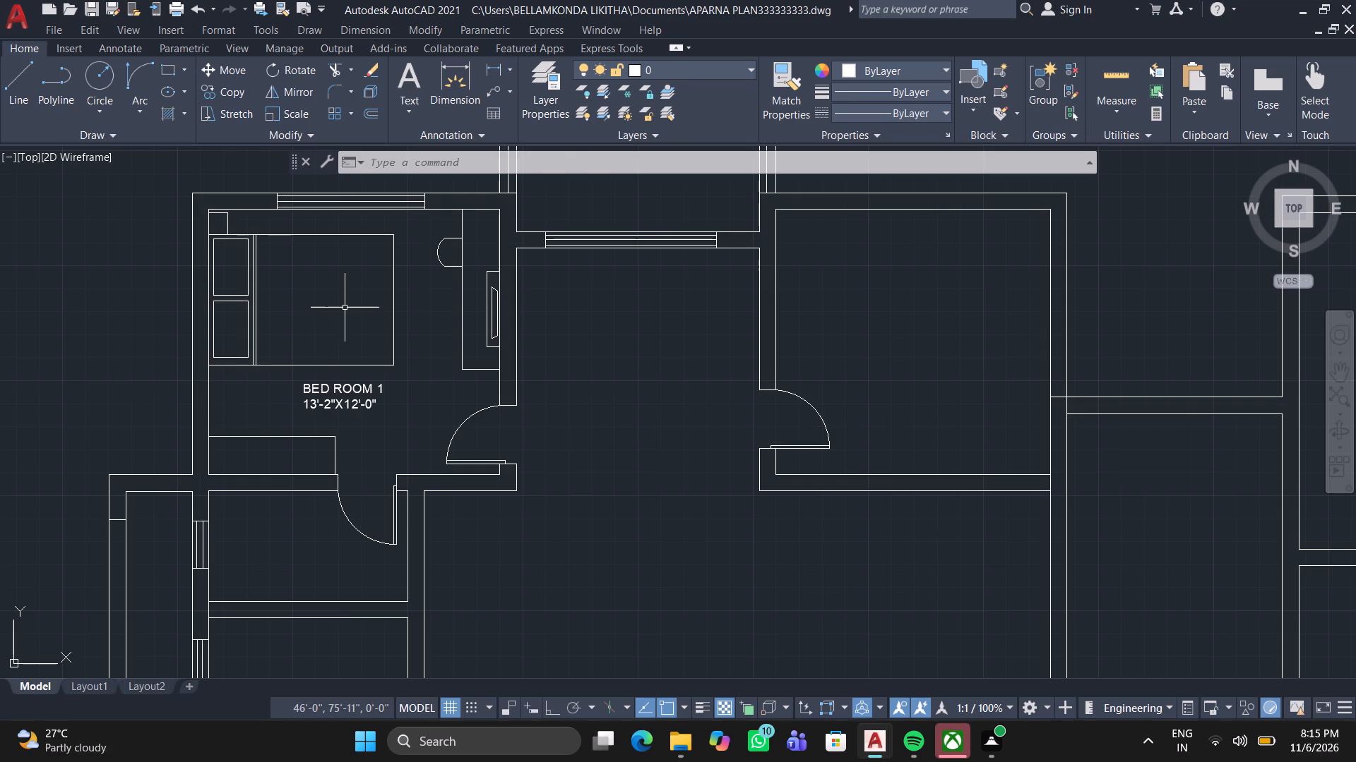
Insert the Toilet - top block from DesignCenter's House Designer.dwg, placing it outside the plan beside the top-centre projecting room.
scroll(483, 326, down, 1)
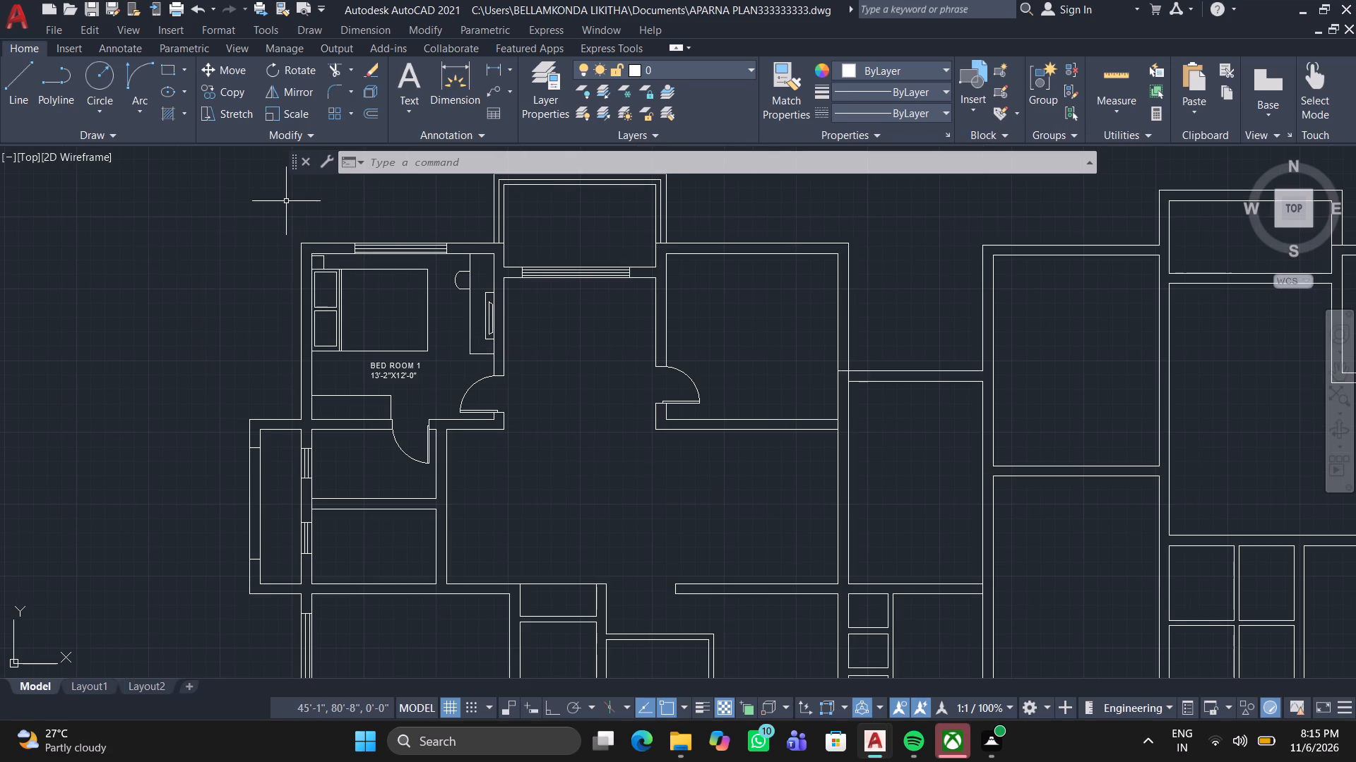
text(DC)
key(Return)
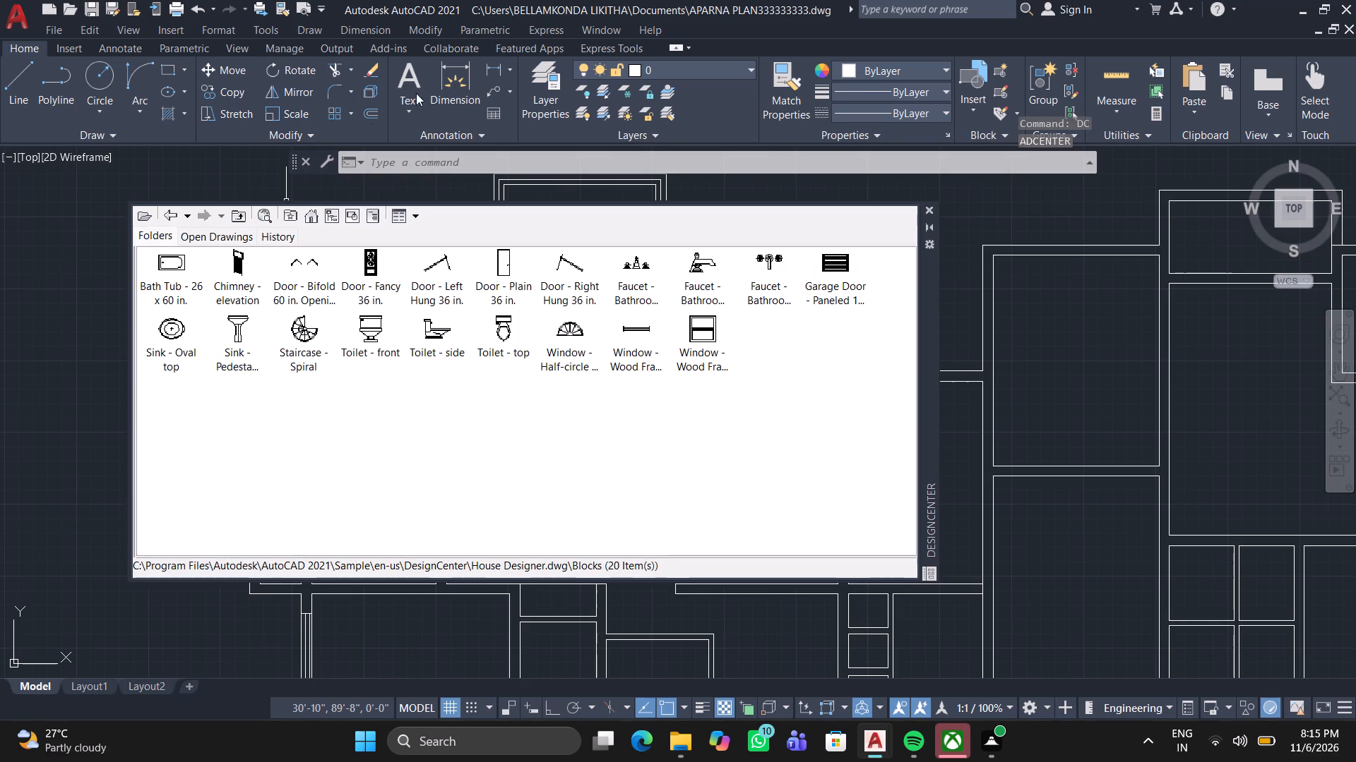
click(239, 219)
click(239, 219)
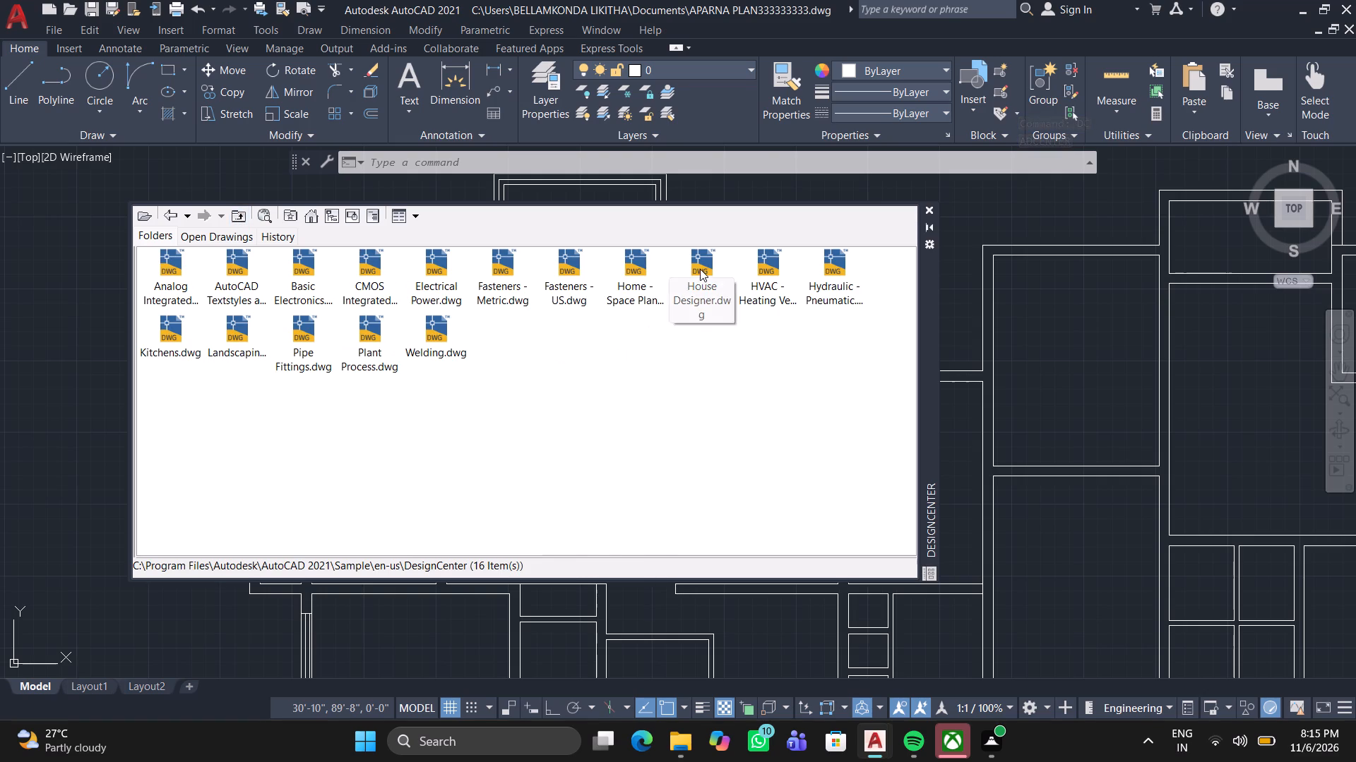
double_click(700, 269)
double_click(180, 274)
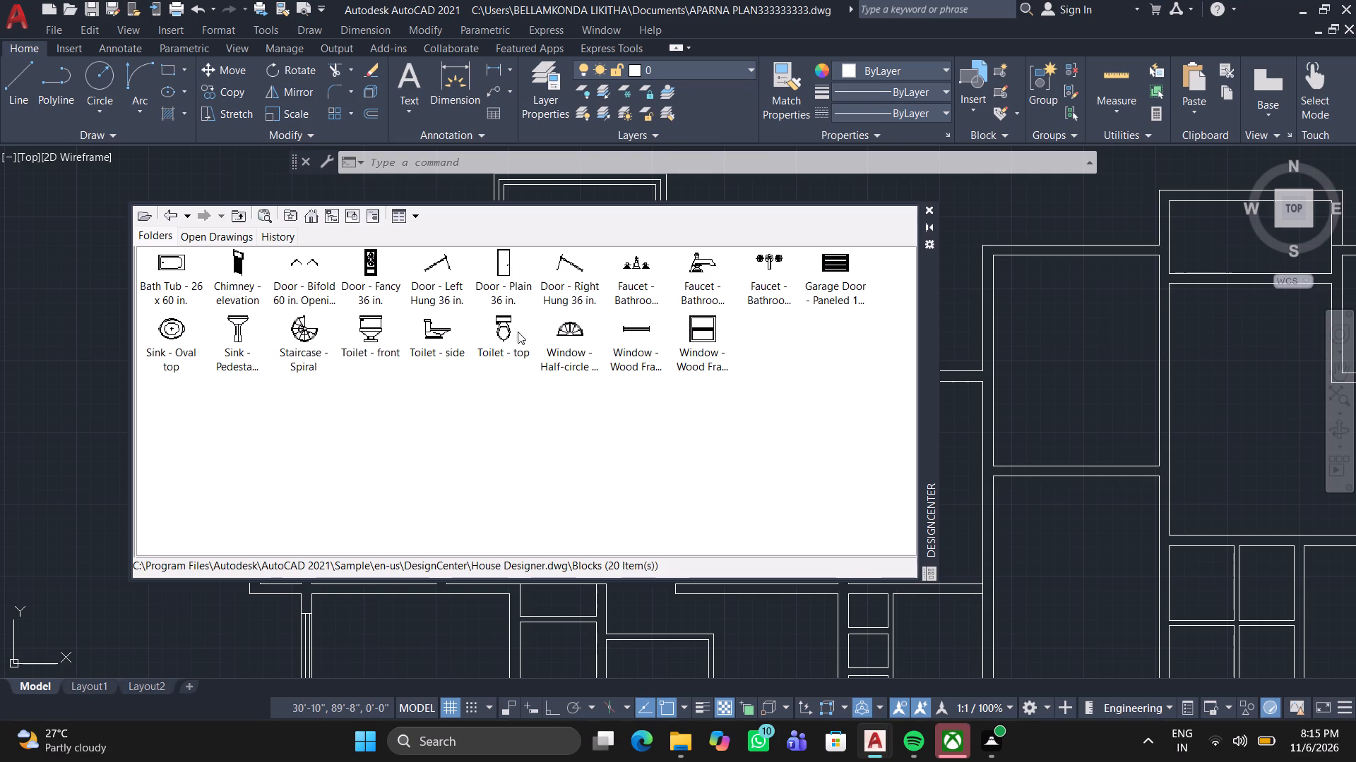
drag(499, 326, 763, 176)
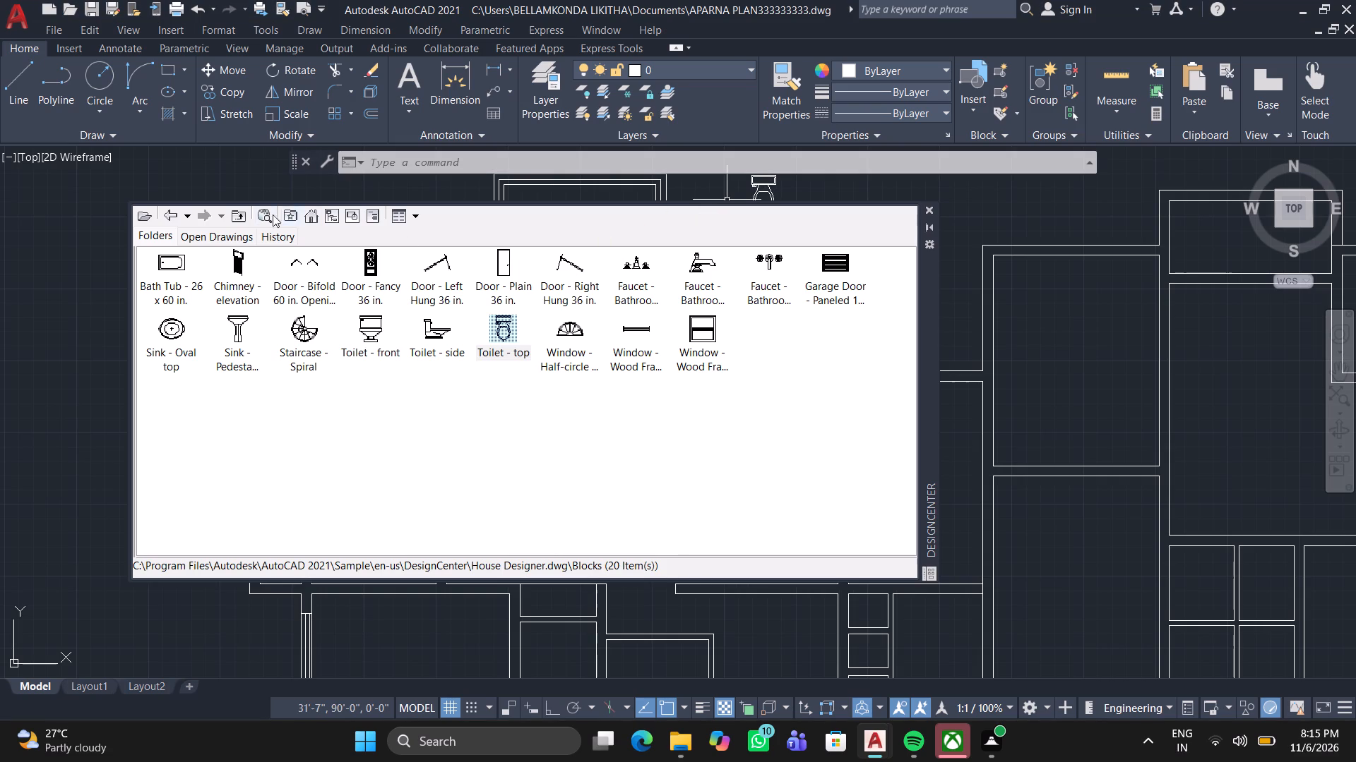
Insert the Sofa - Roundback 7 ft. and Sofa - Roundback Loveseat blocks from DesignCenter's Home - Space Planner.dwg, outside the plan to its left.
click(237, 221)
click(237, 222)
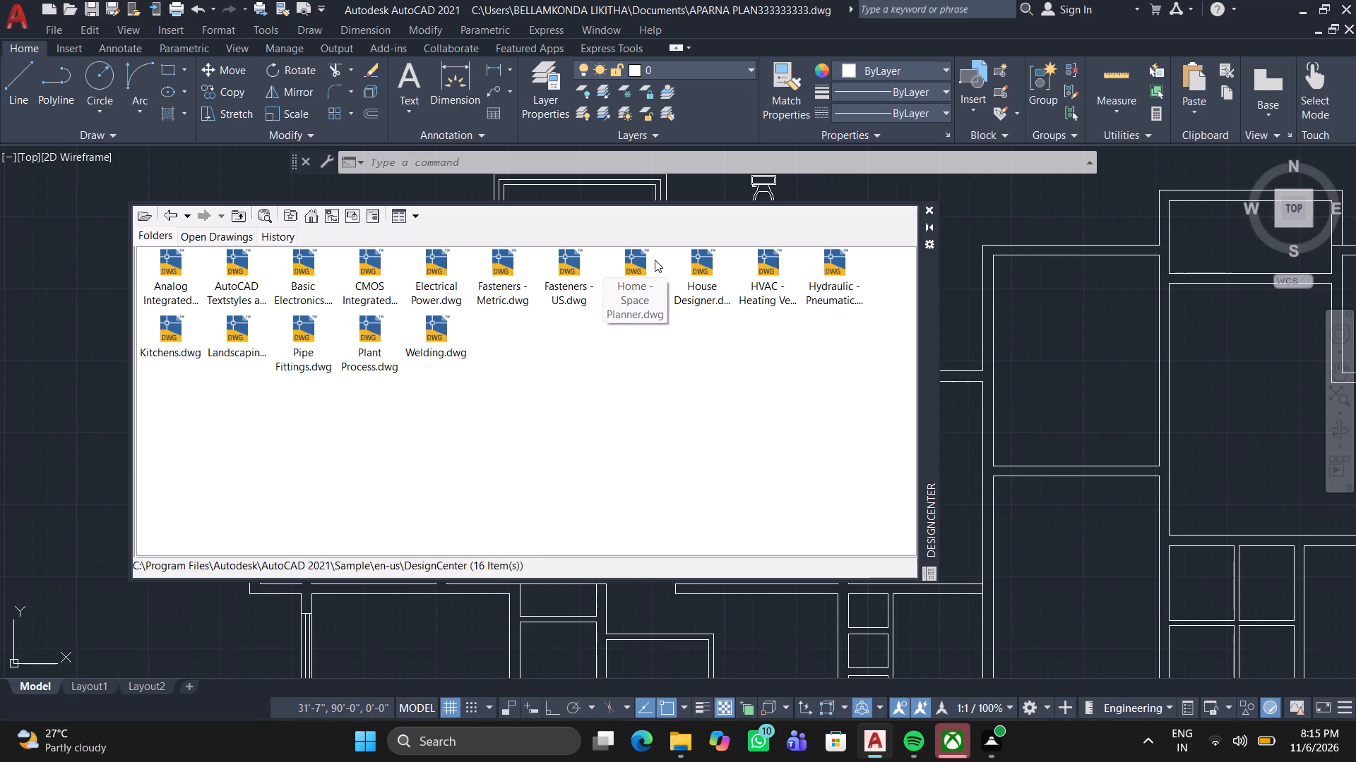
triple_click(655, 260)
click(655, 260)
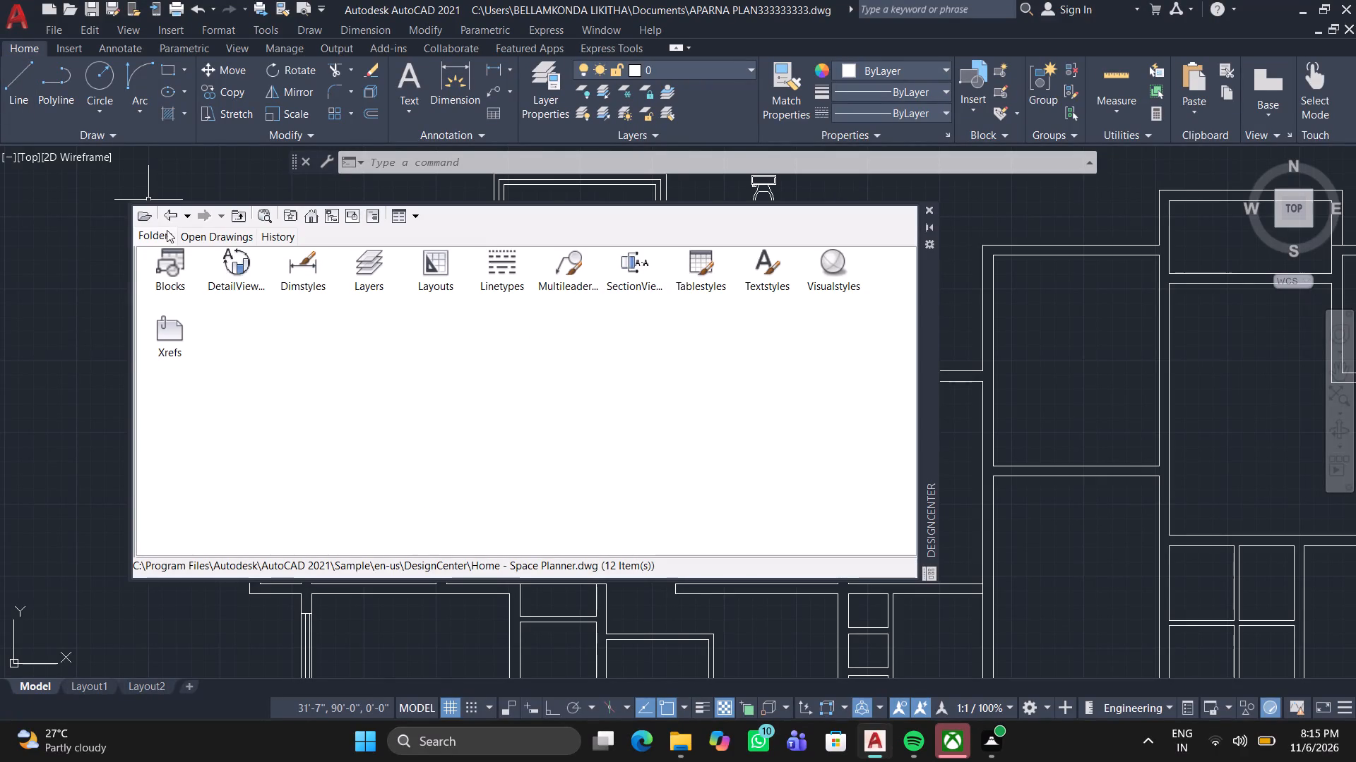
double_click(182, 258)
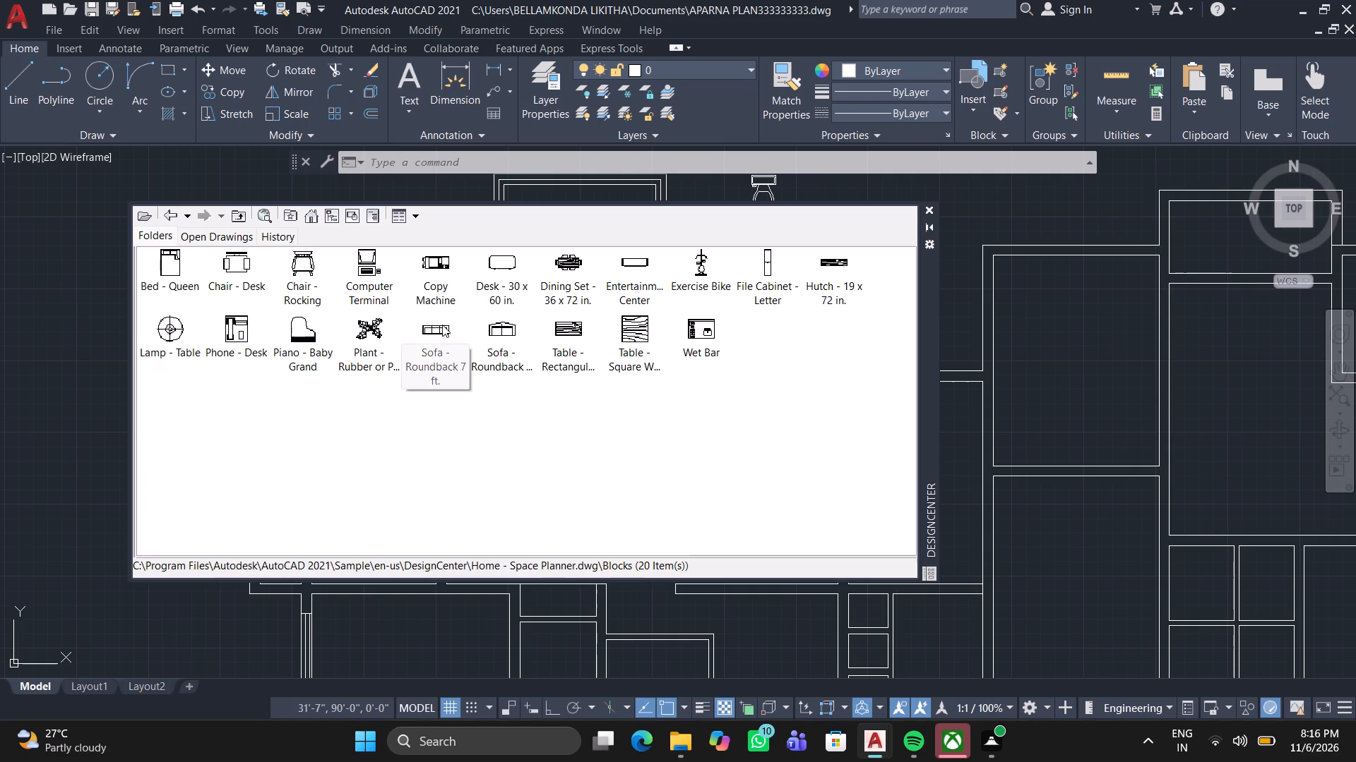
drag(442, 325, 71, 452)
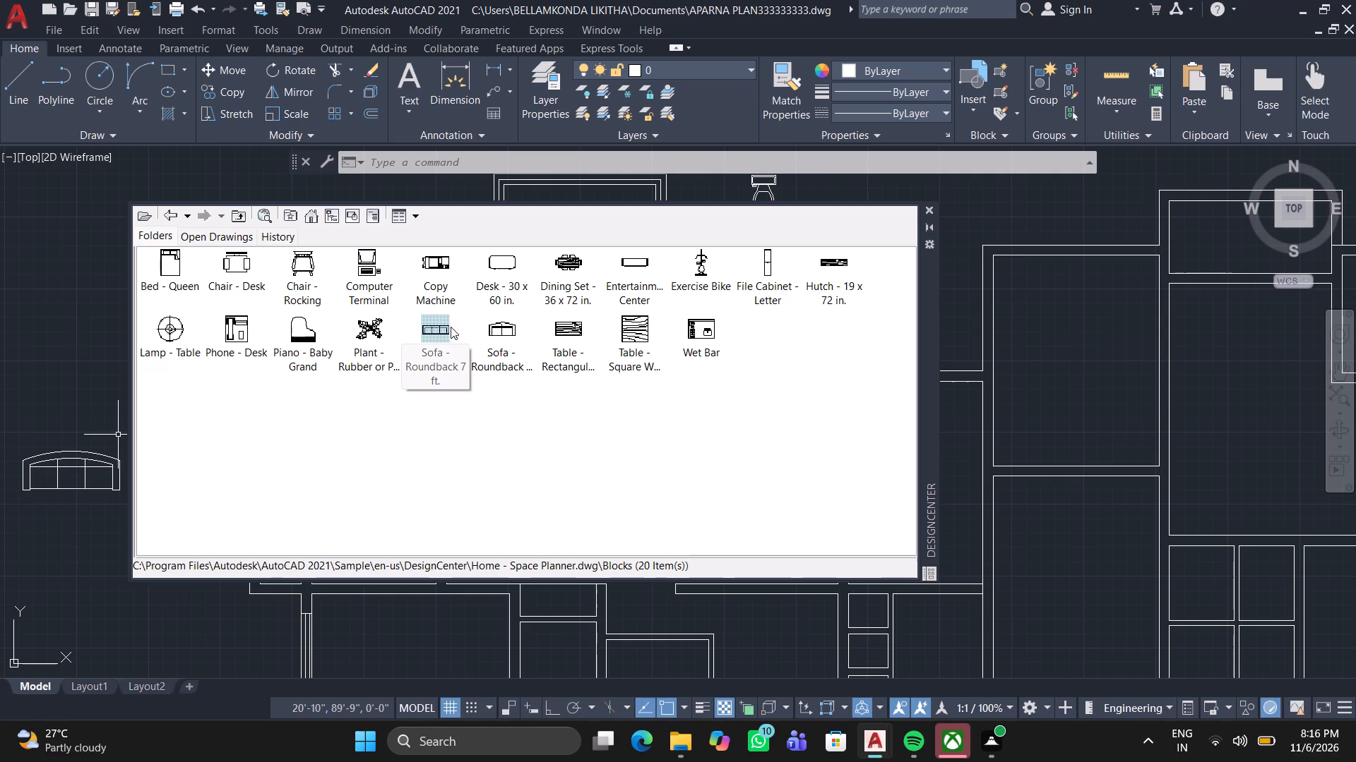
drag(505, 325, 11, 346)
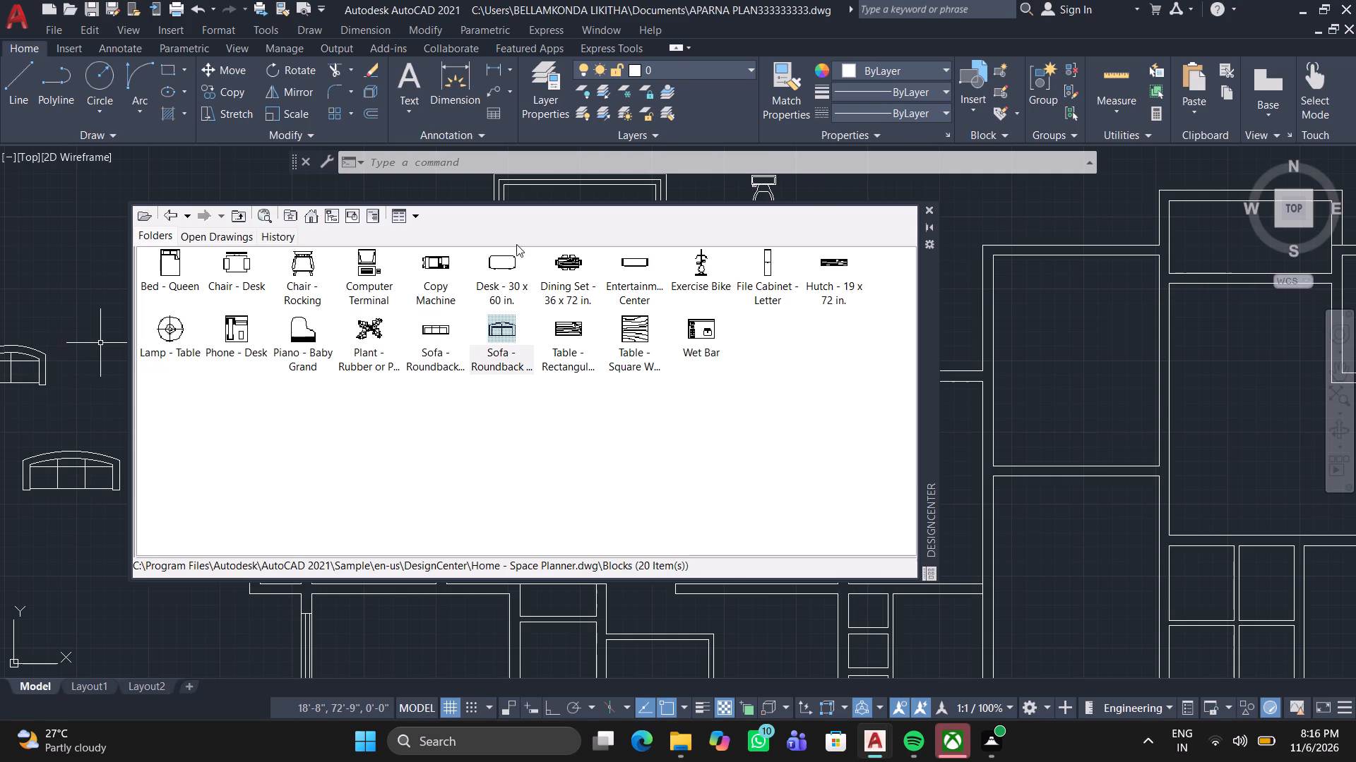
Insert the Desk - 30 x 60 in., Chair - Rocking and Lamp - Table blocks beside the two sofas outside the plan, and close DesignCenter.
drag(513, 251, 90, 401)
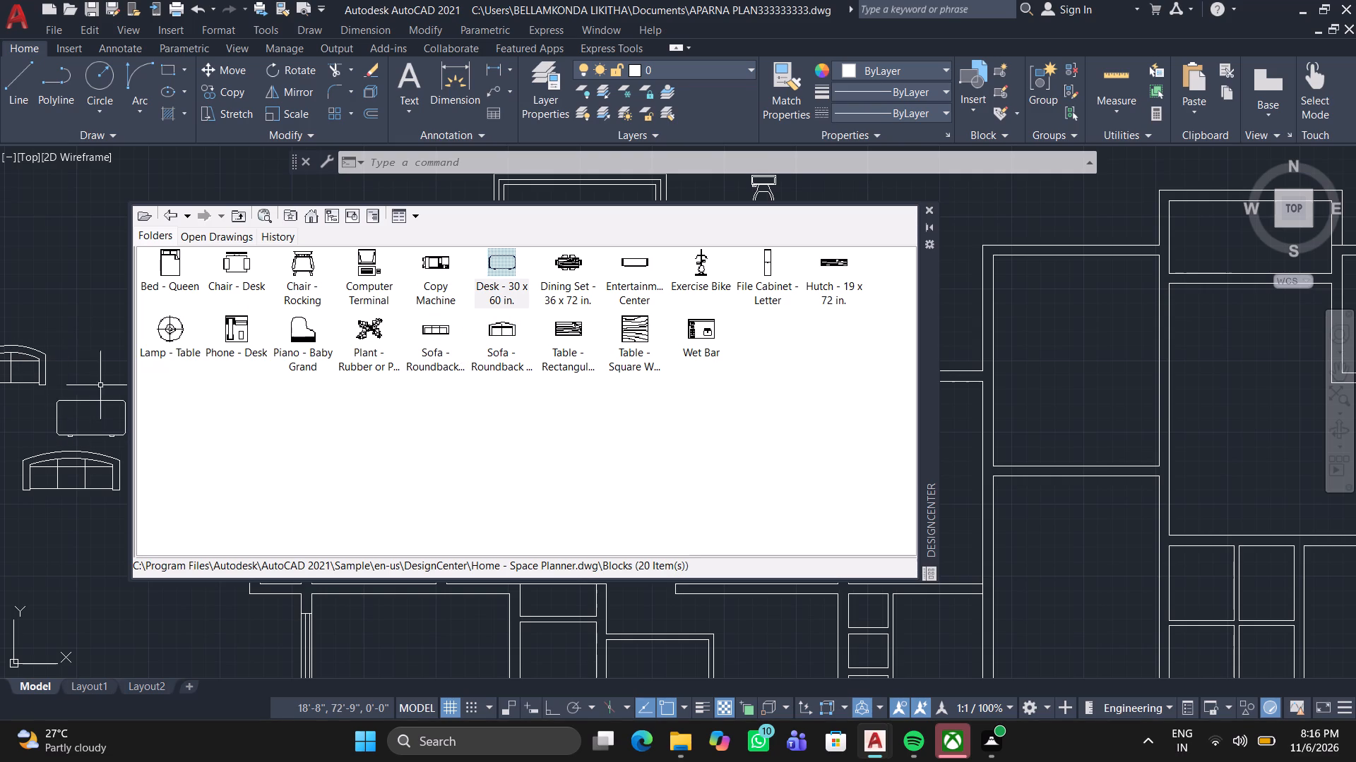
drag(297, 263, 61, 299)
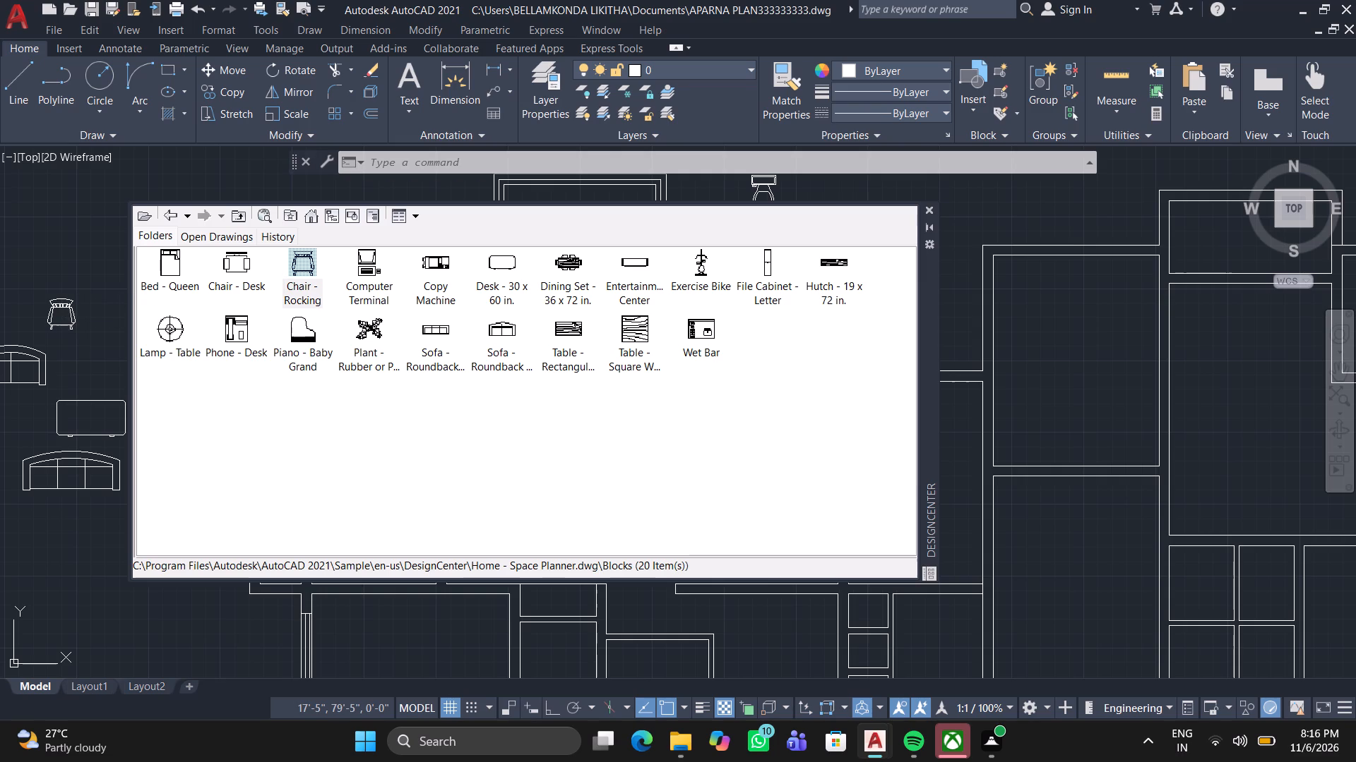
drag(167, 333, 167, 334)
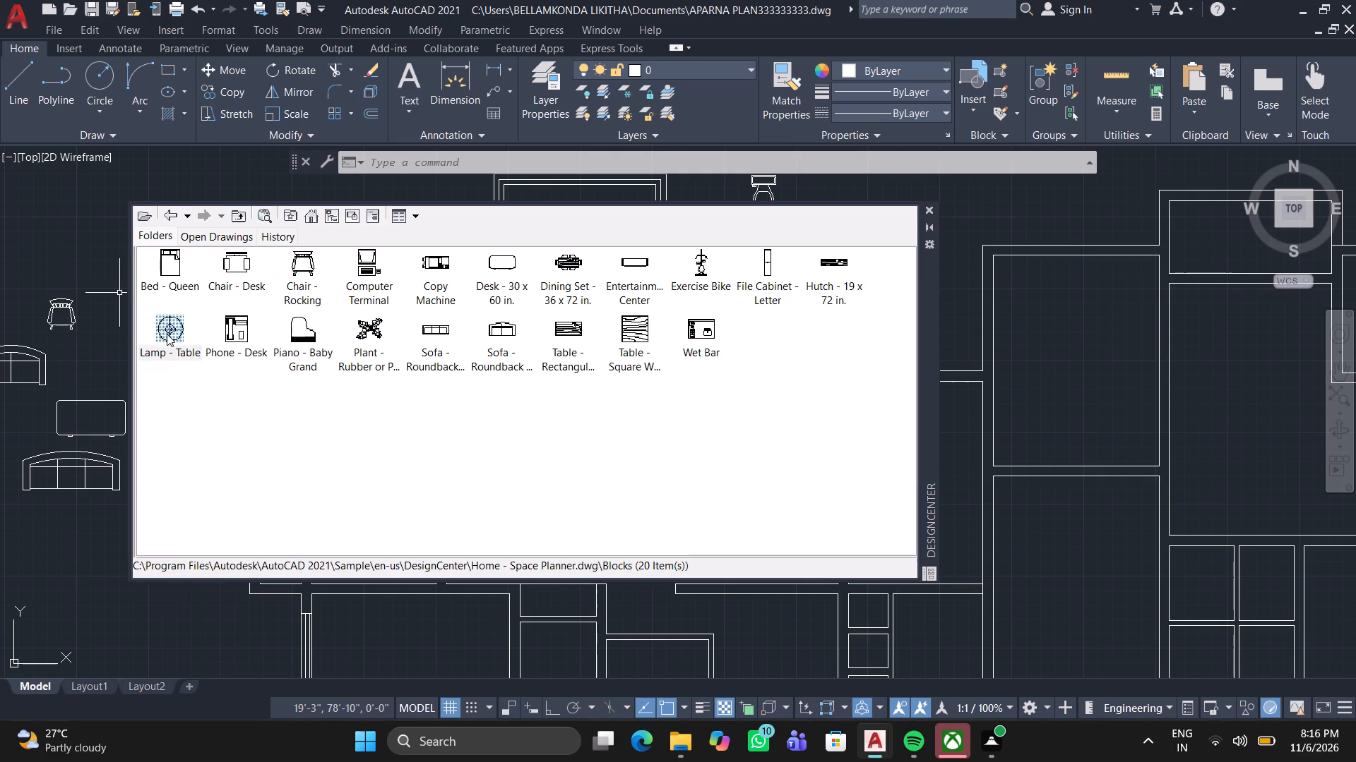
drag(167, 334, 81, 368)
click(928, 210)
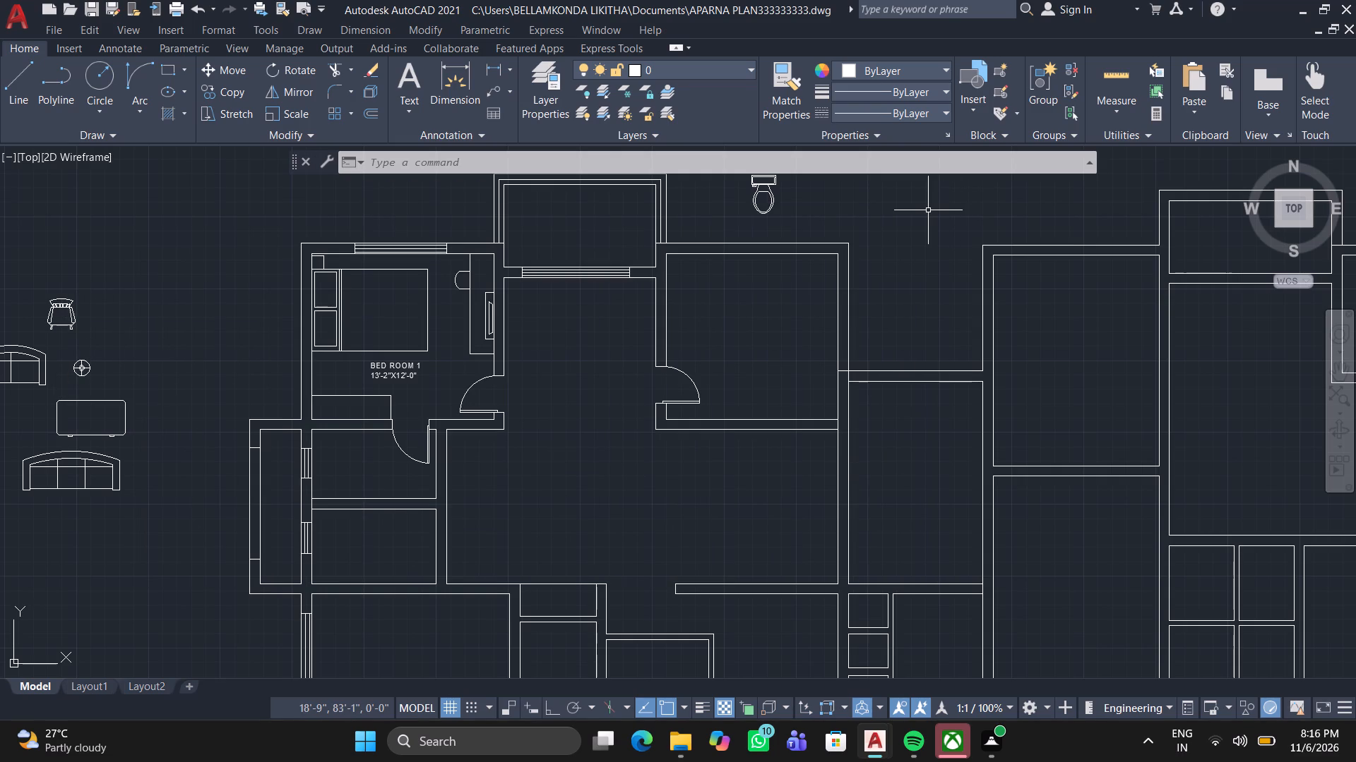
Copy the three-seat roundback sofa into the central space between BED ROOM 1 and the opposite room, below the window.
middle_drag(426, 409, 453, 398)
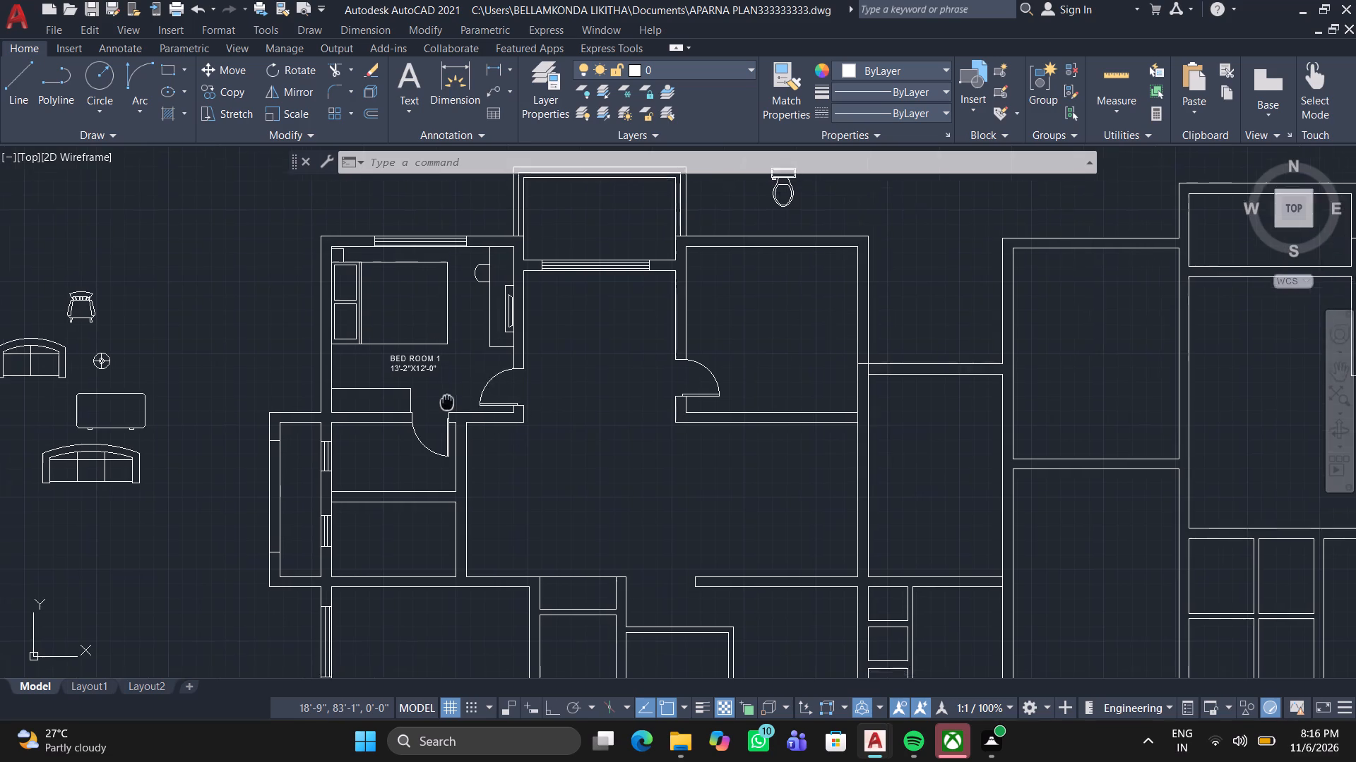
middle_drag(453, 398, 569, 377)
click(186, 420)
drag(161, 435, 152, 444)
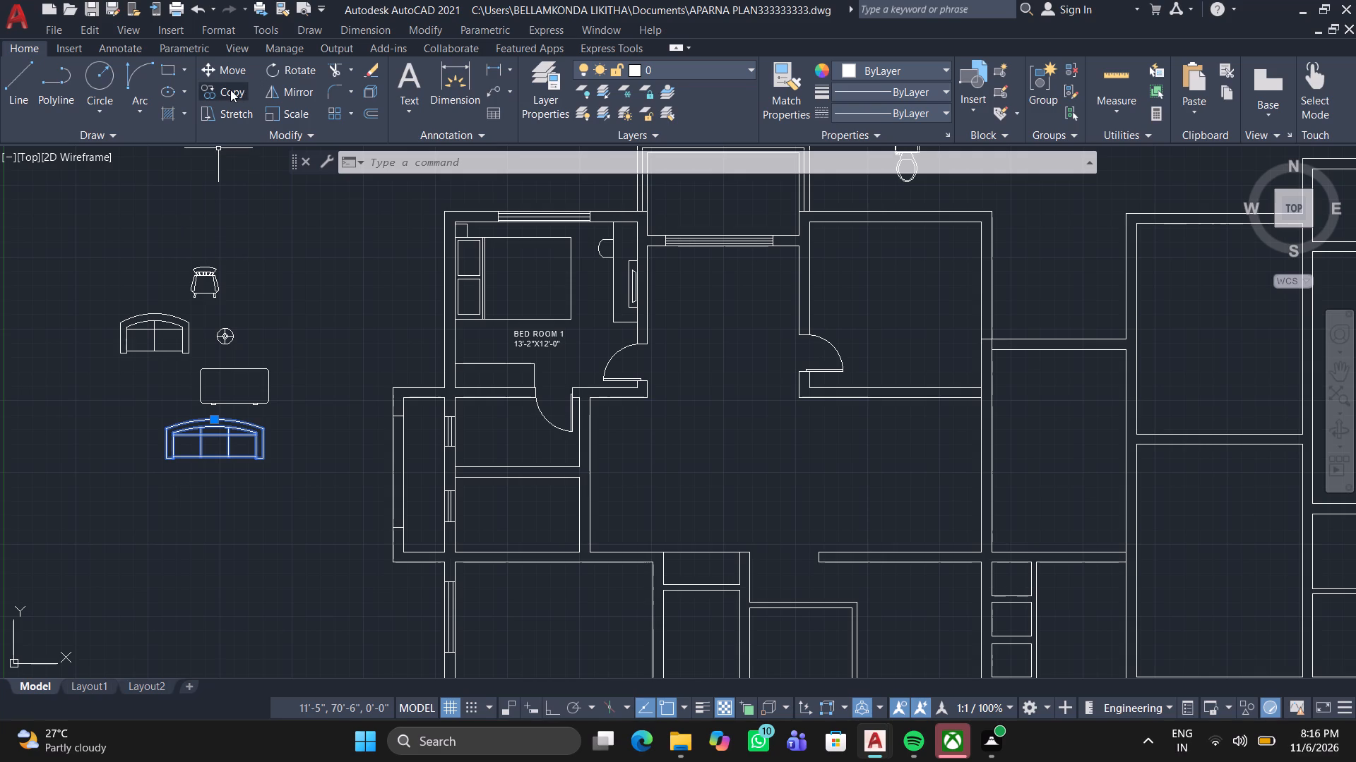
drag(227, 96, 230, 103)
click(236, 95)
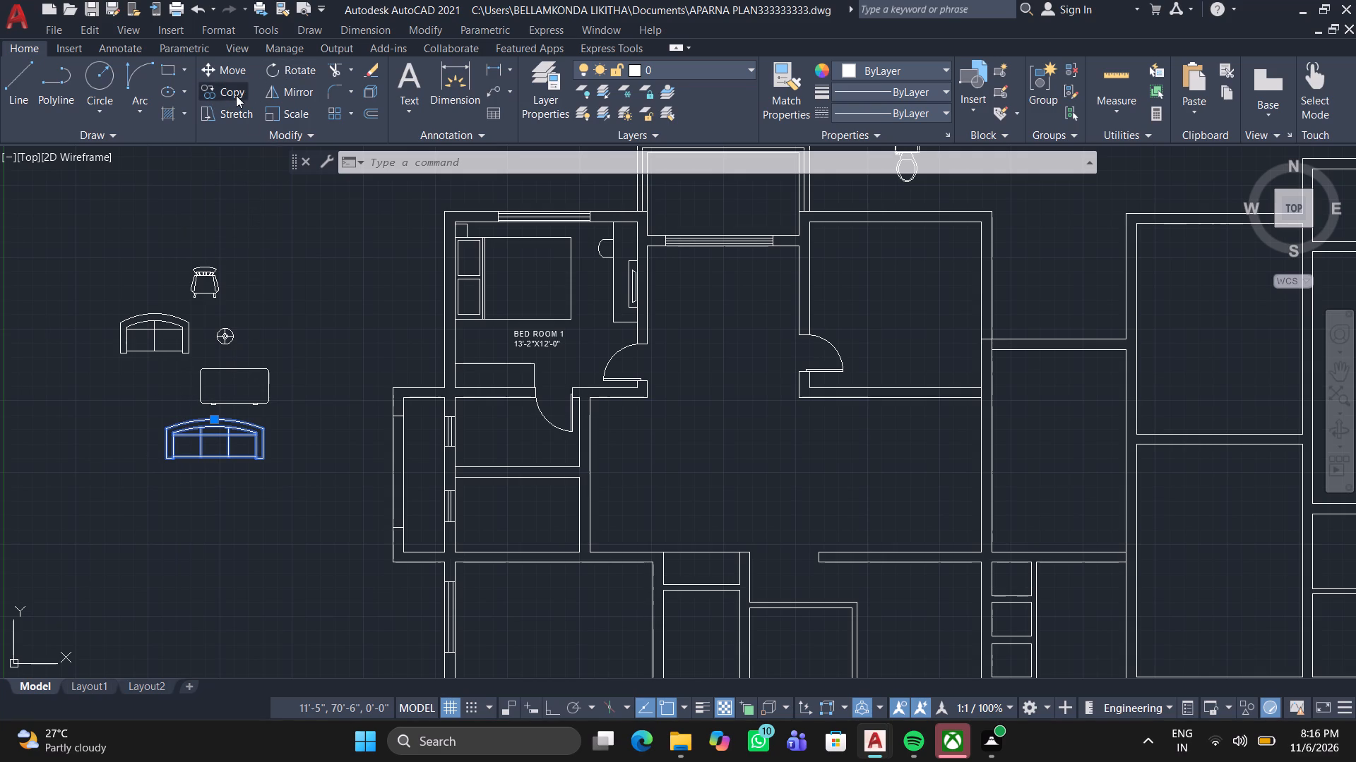
click(189, 435)
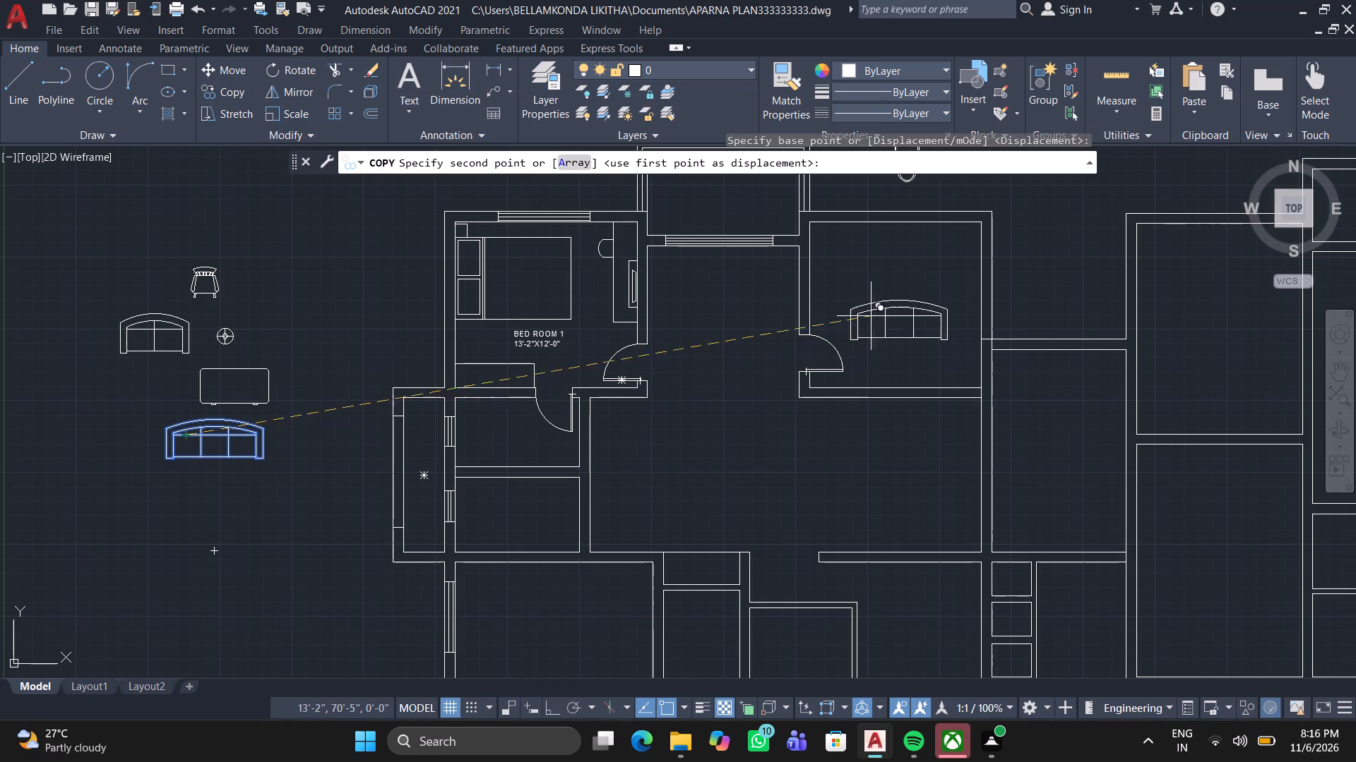
click(682, 318)
key(space)
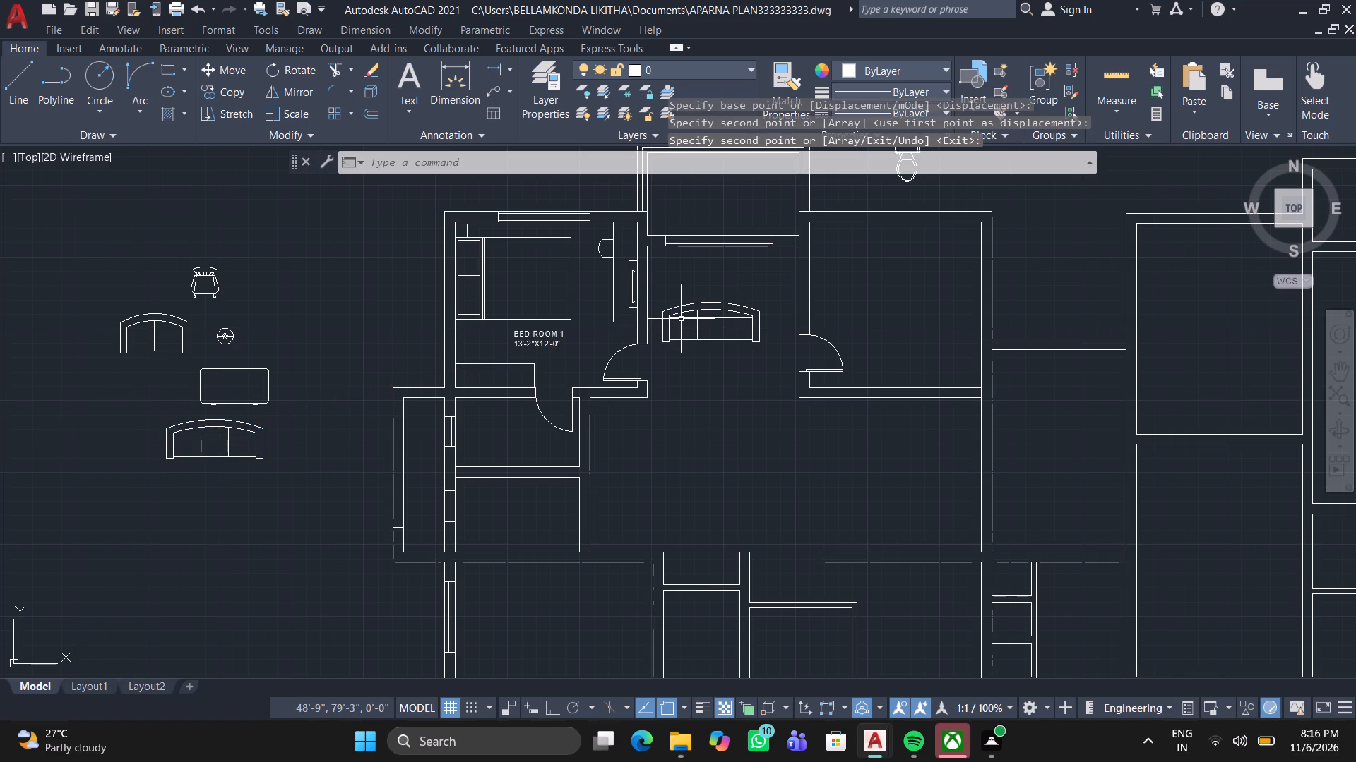
Rotate the copied sofa a quarter turn so its back faces BED ROOM 1, and shift it towards that room's right wall.
click(697, 322)
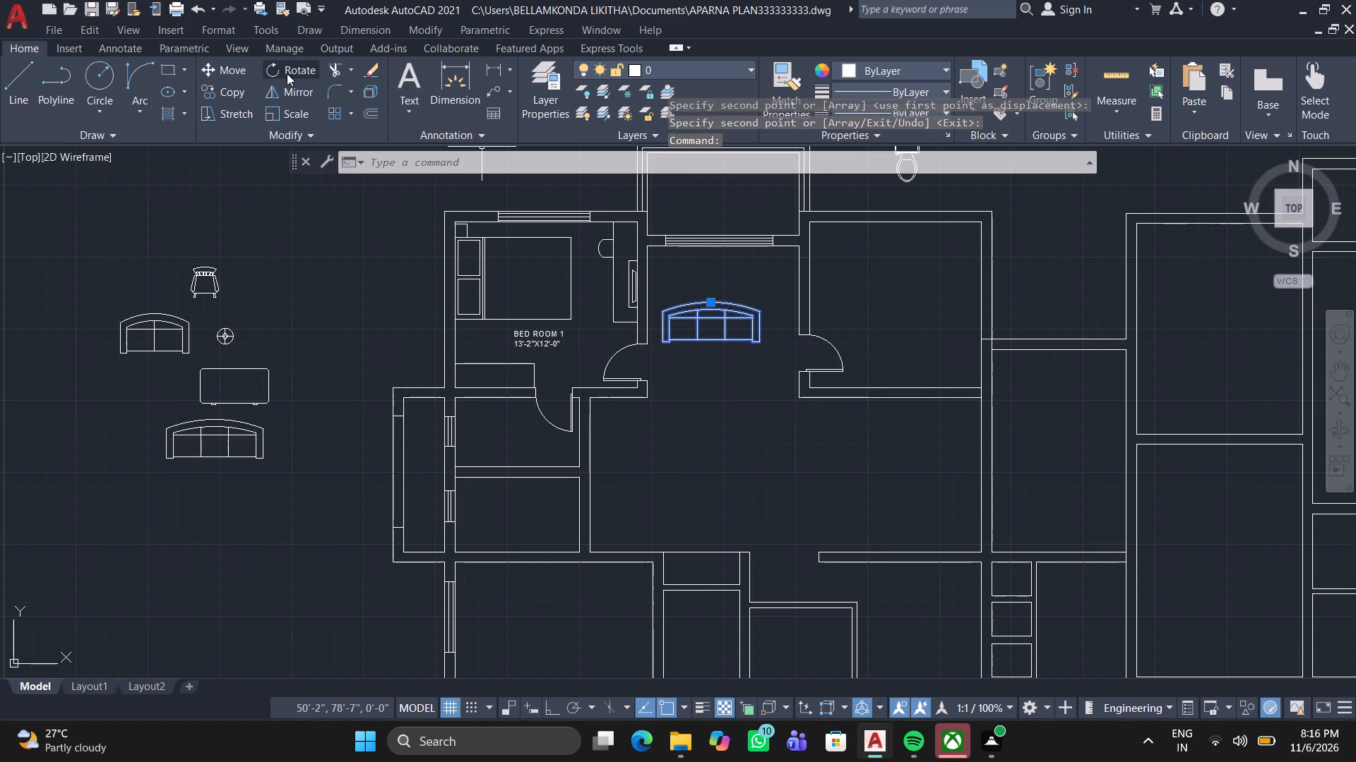
click(311, 68)
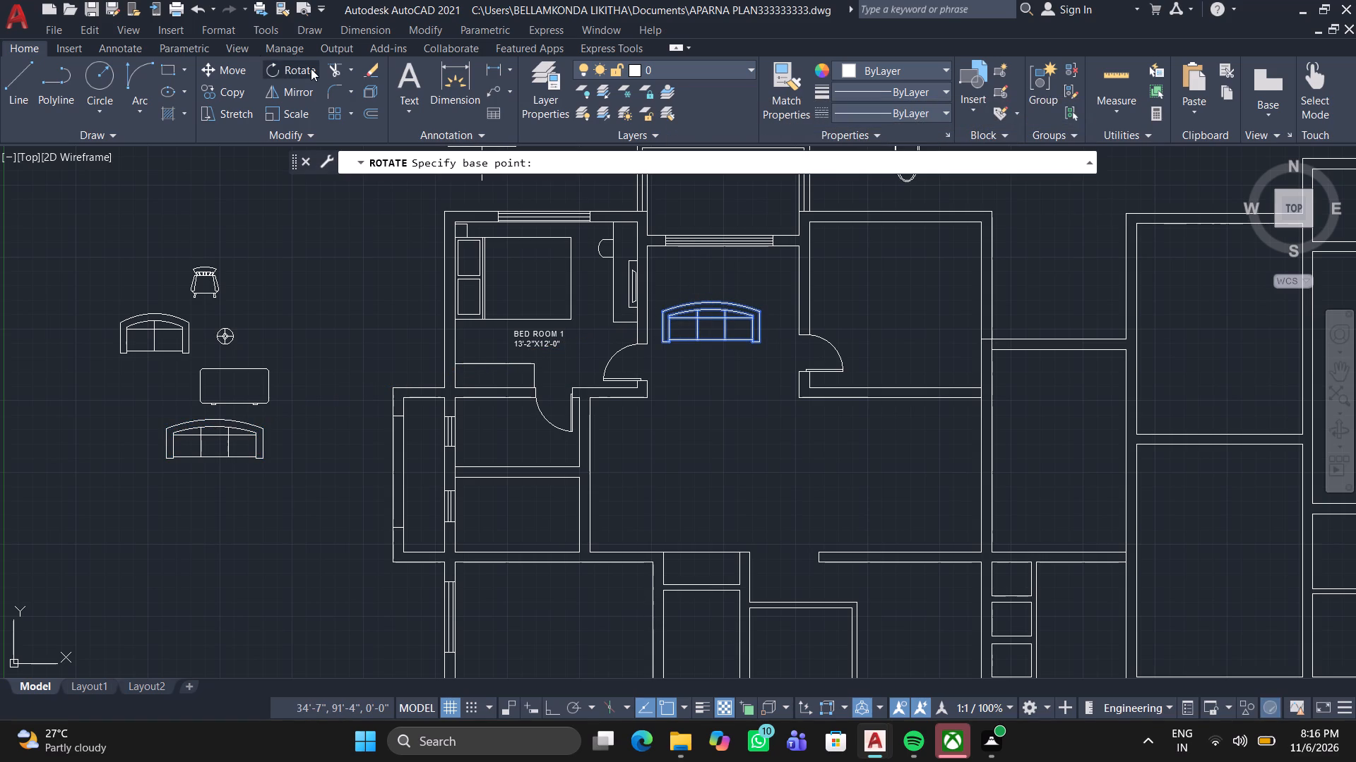
click(714, 300)
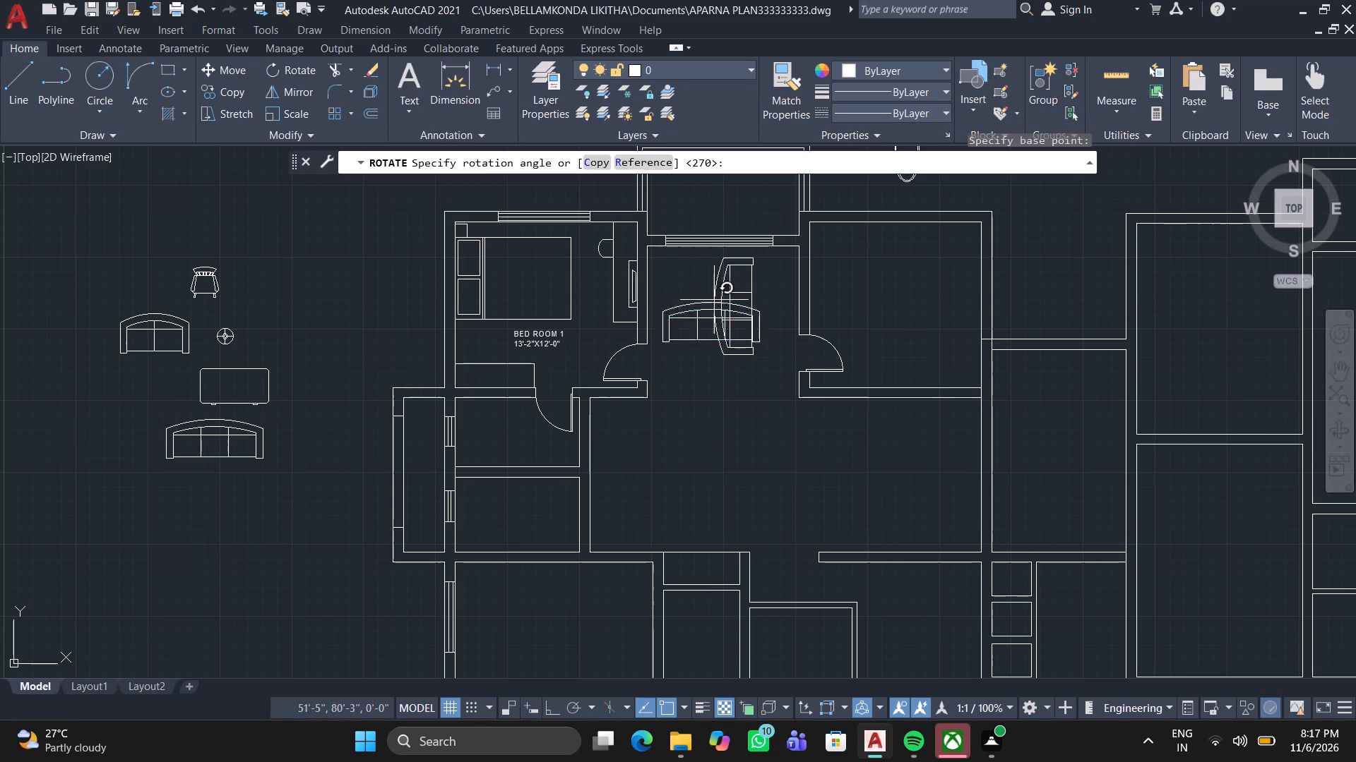
click(714, 286)
click(719, 300)
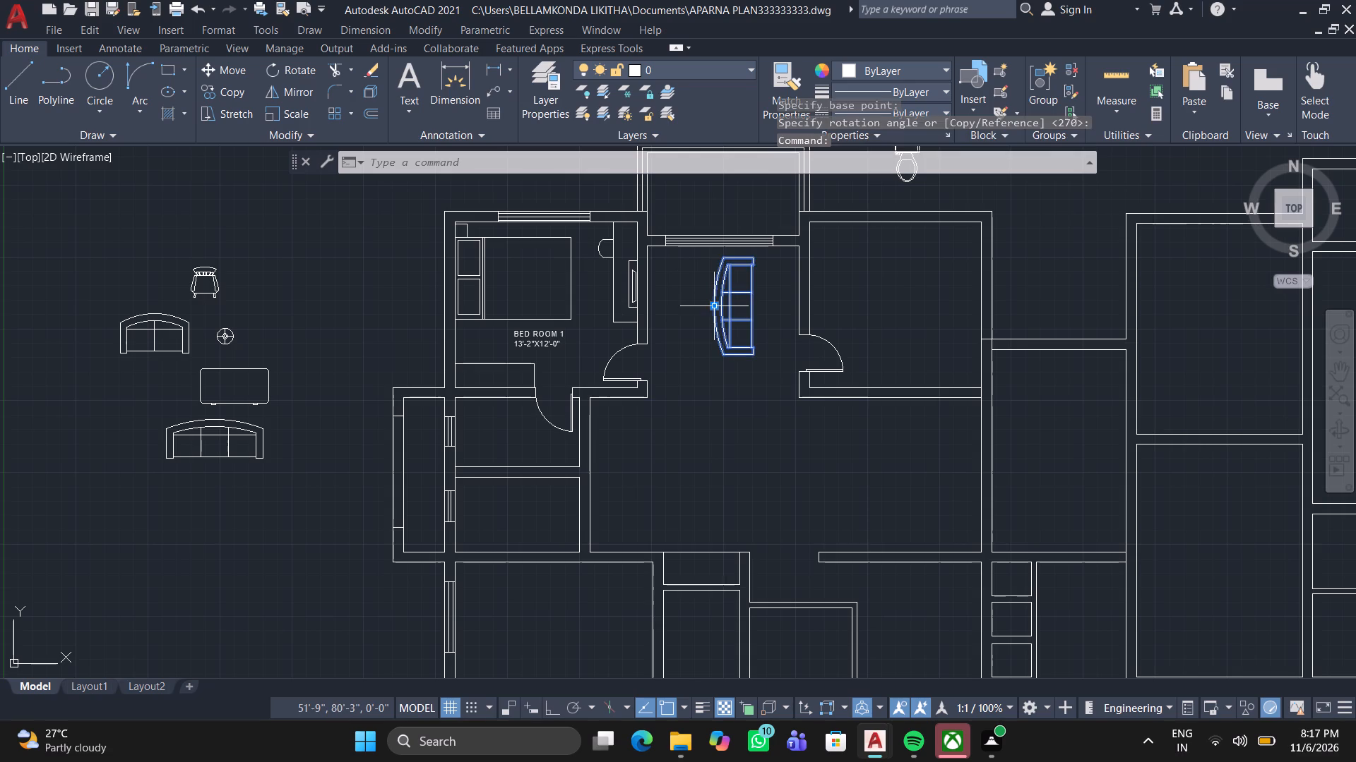
click(716, 306)
click(675, 317)
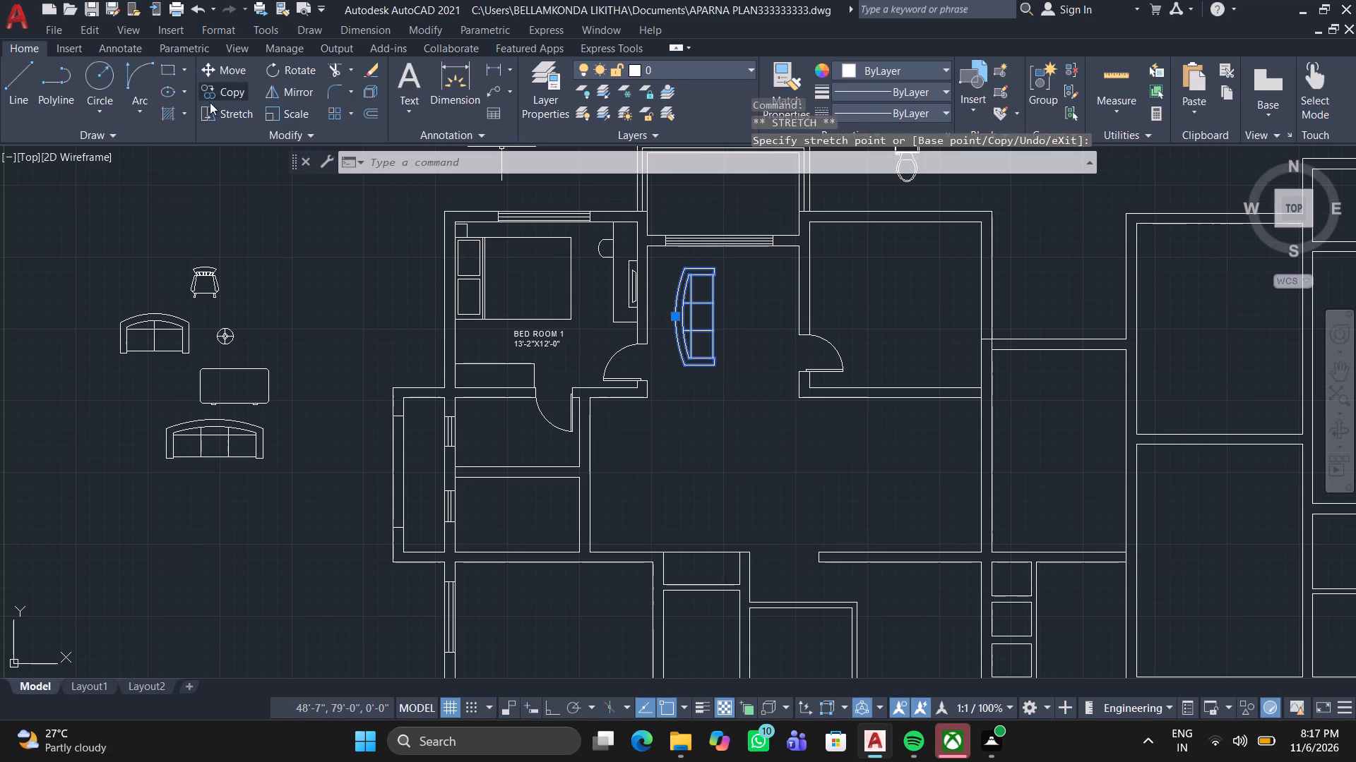
Scale the rotated sofa down and move it so its back sits against the central-space face of BED ROOM 1's right wall.
click(265, 107)
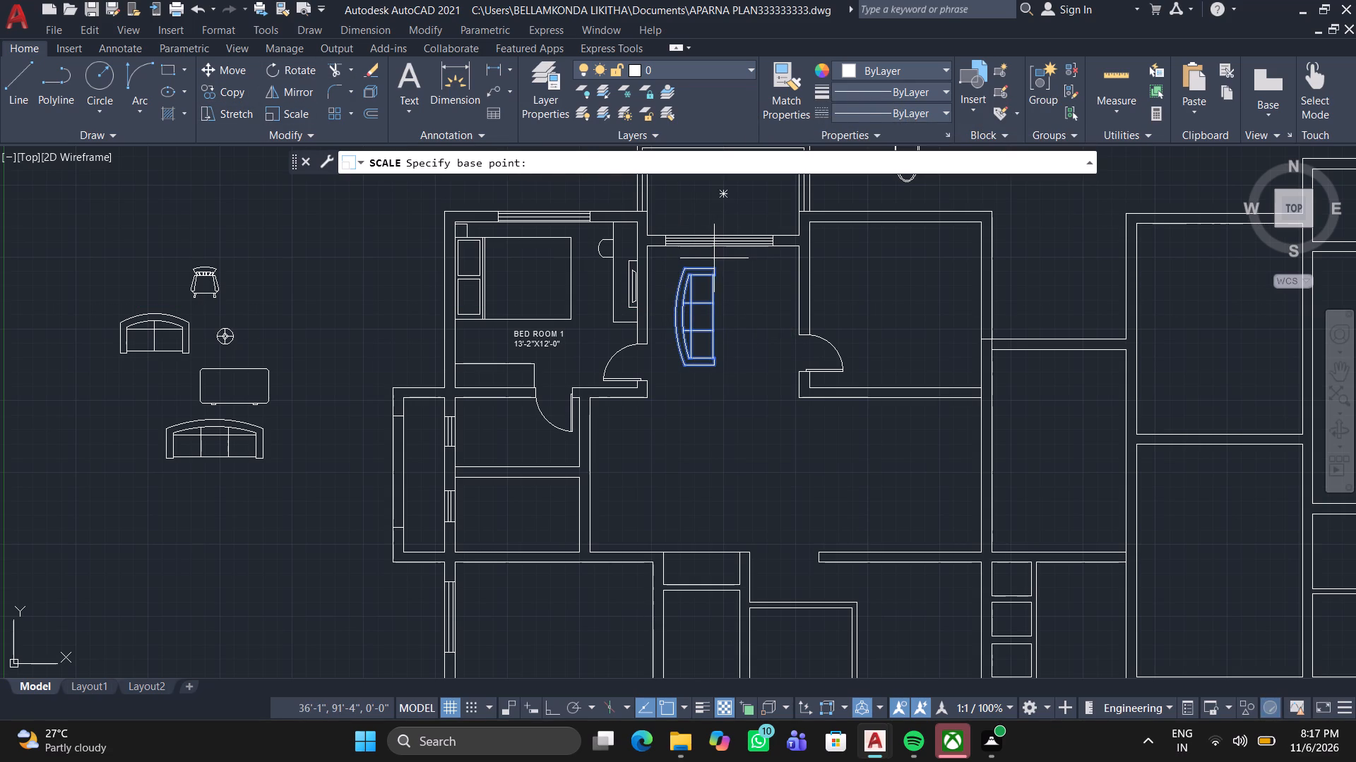
click(715, 262)
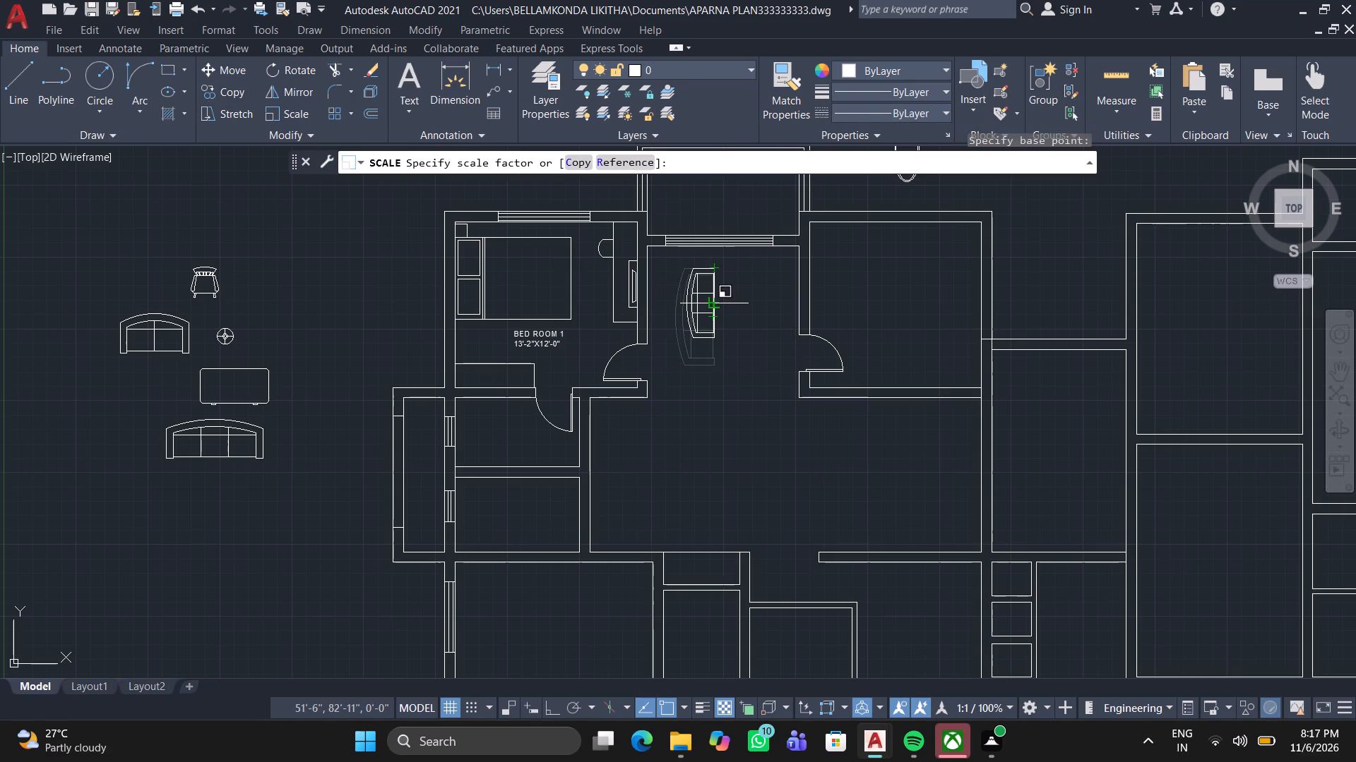
click(719, 304)
click(718, 304)
click(684, 306)
click(689, 304)
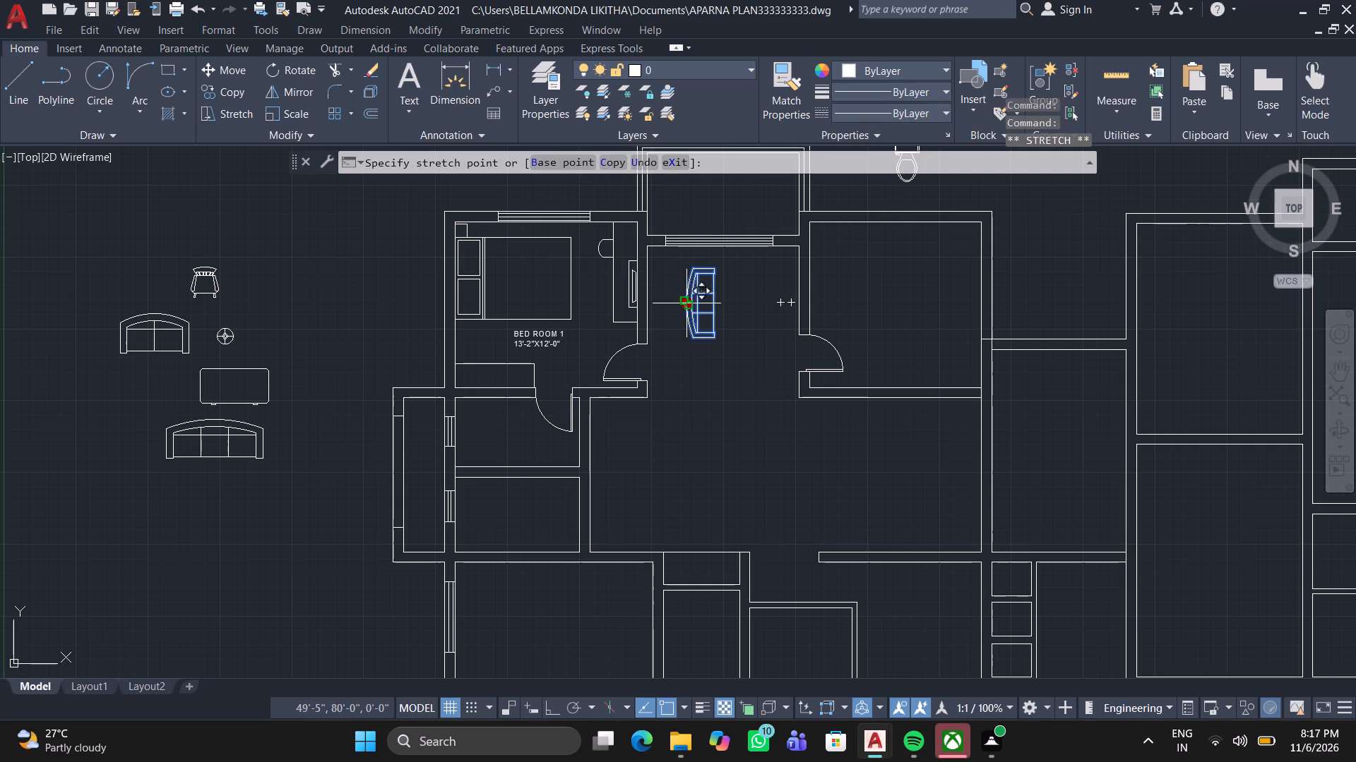
click(655, 319)
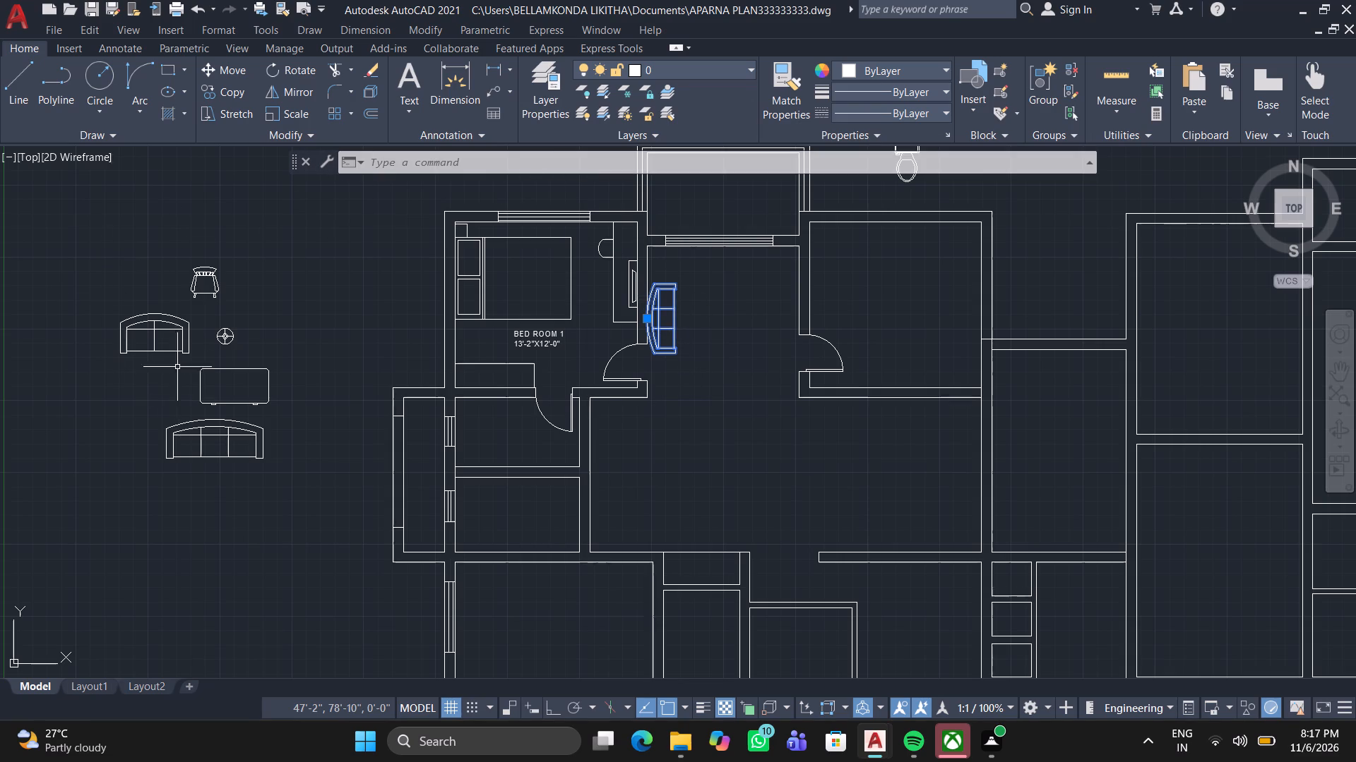
Copy the original three-seat roundback sofa to the empty area just below it, outside the plan.
double_click(175, 427)
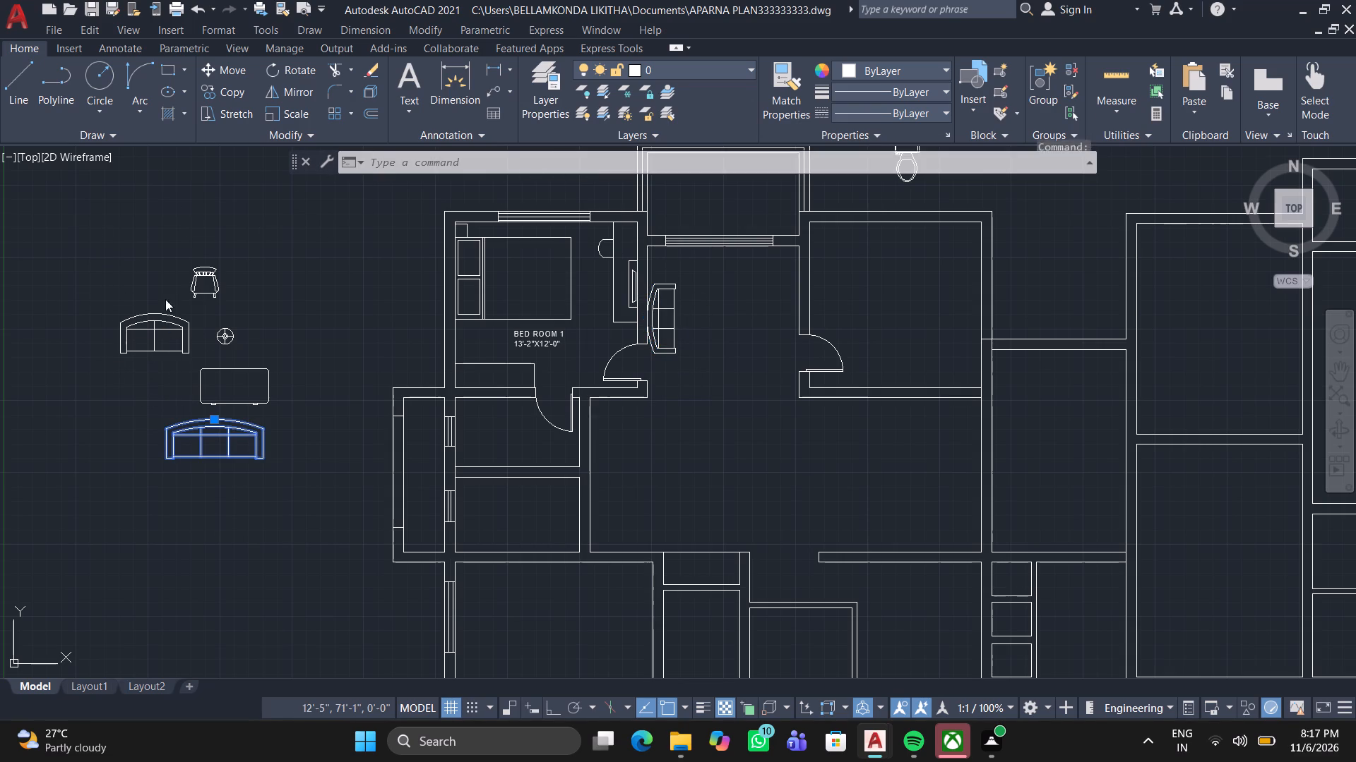
key(Escape)
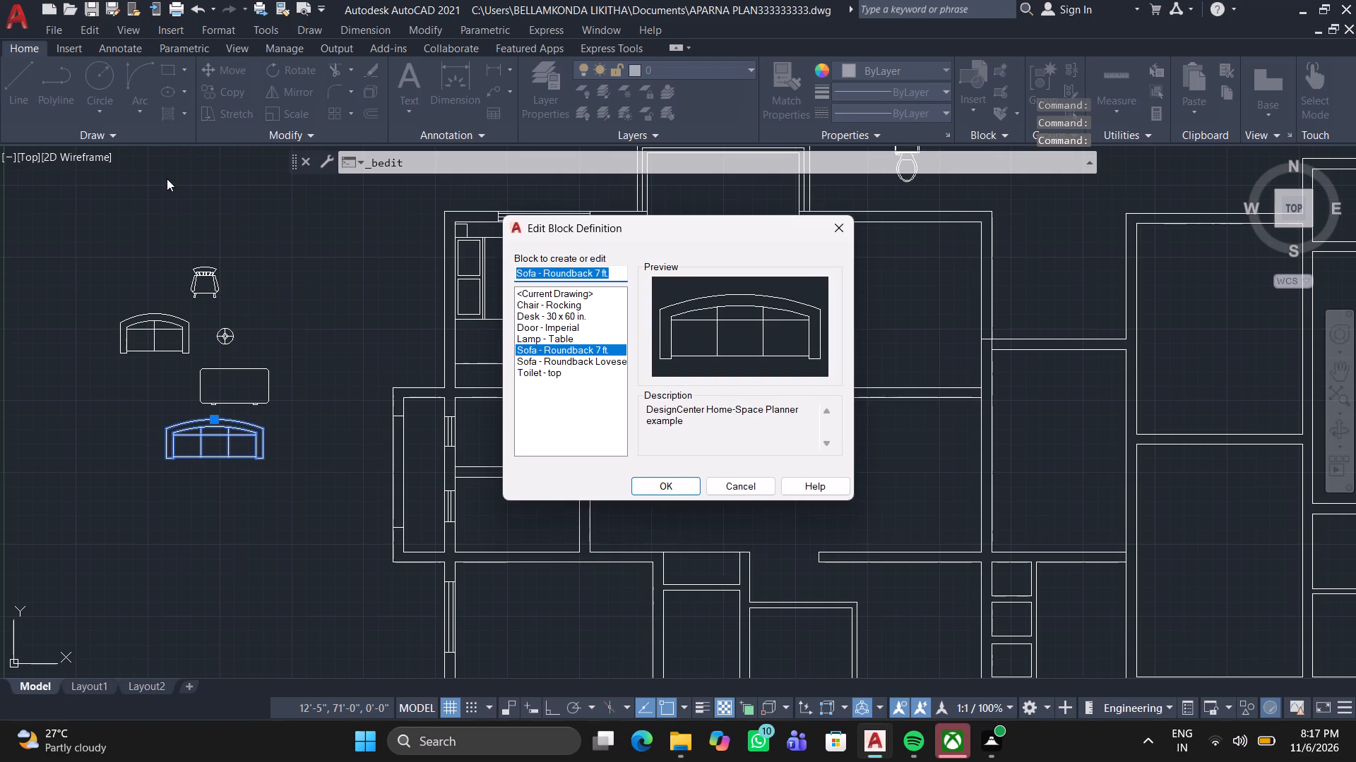
click(165, 457)
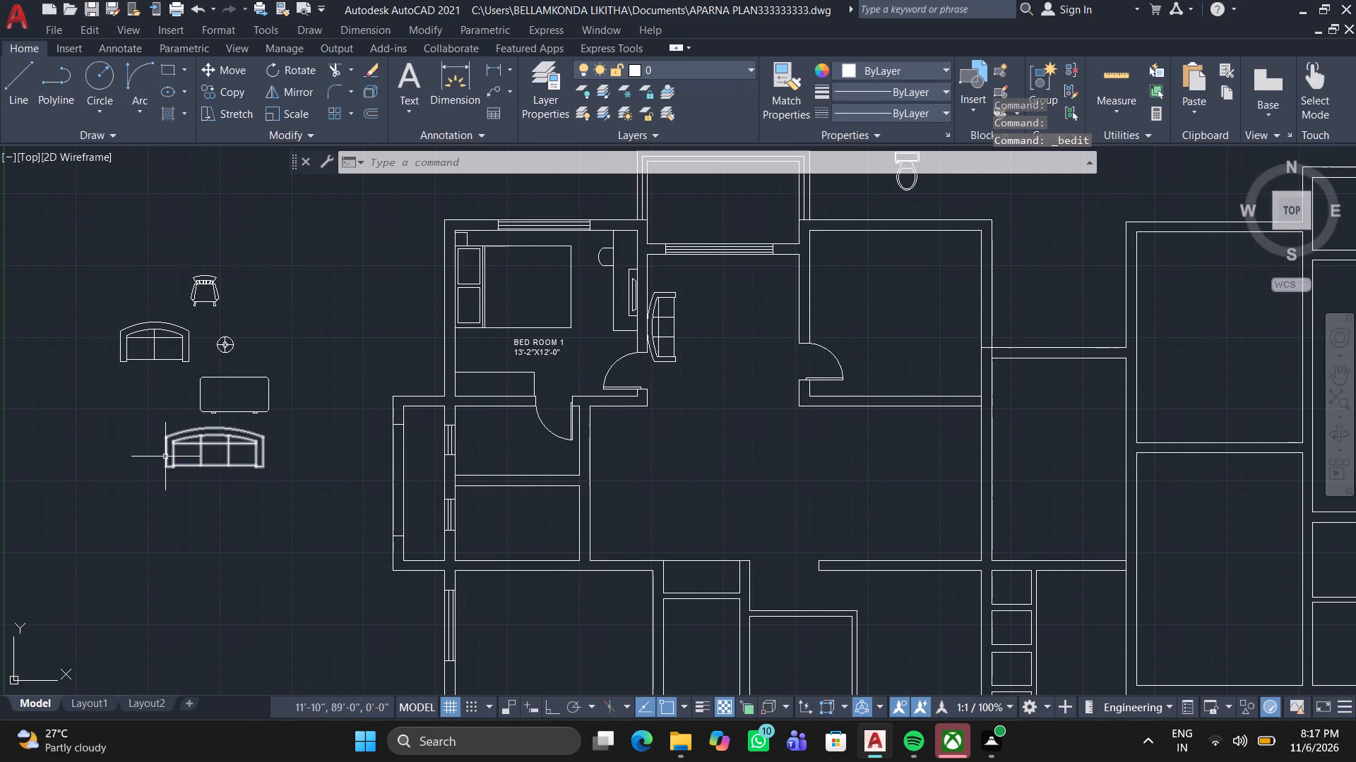
click(227, 85)
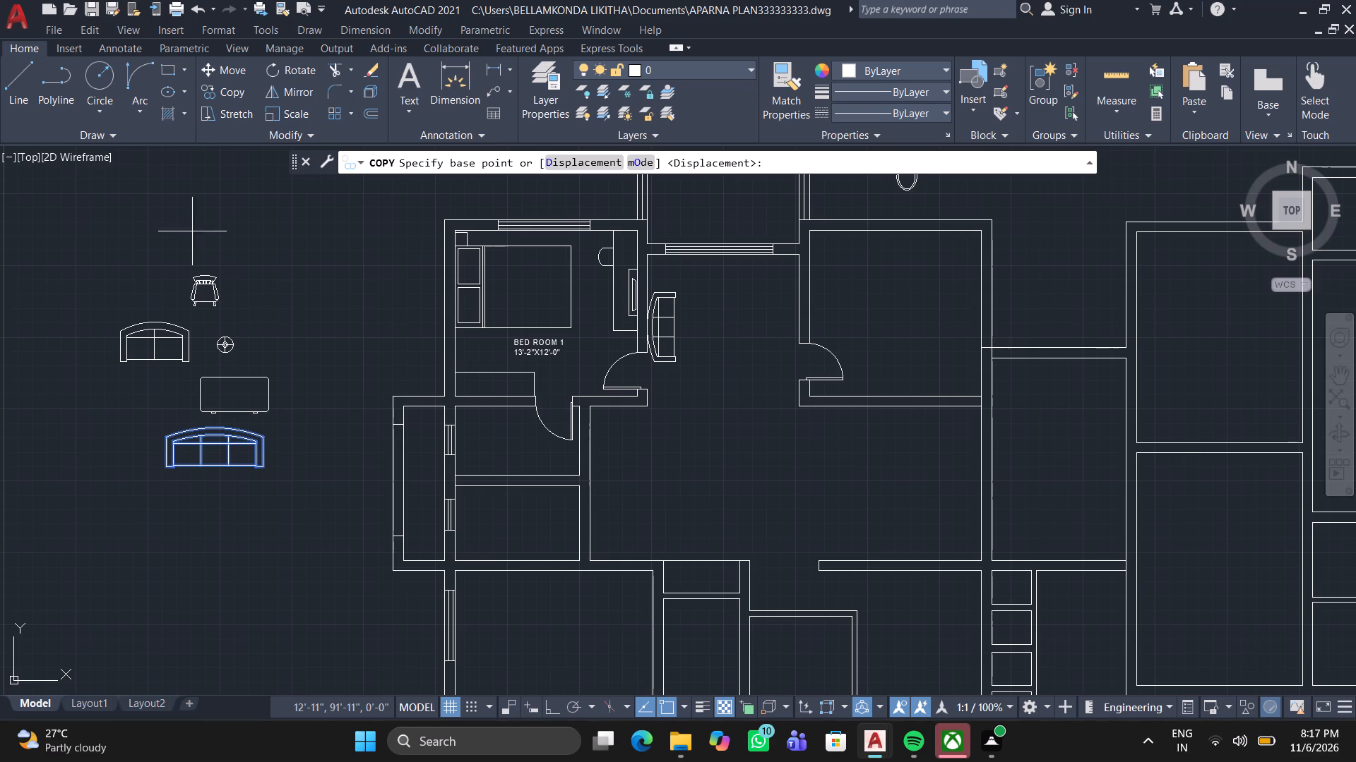
click(235, 455)
click(309, 550)
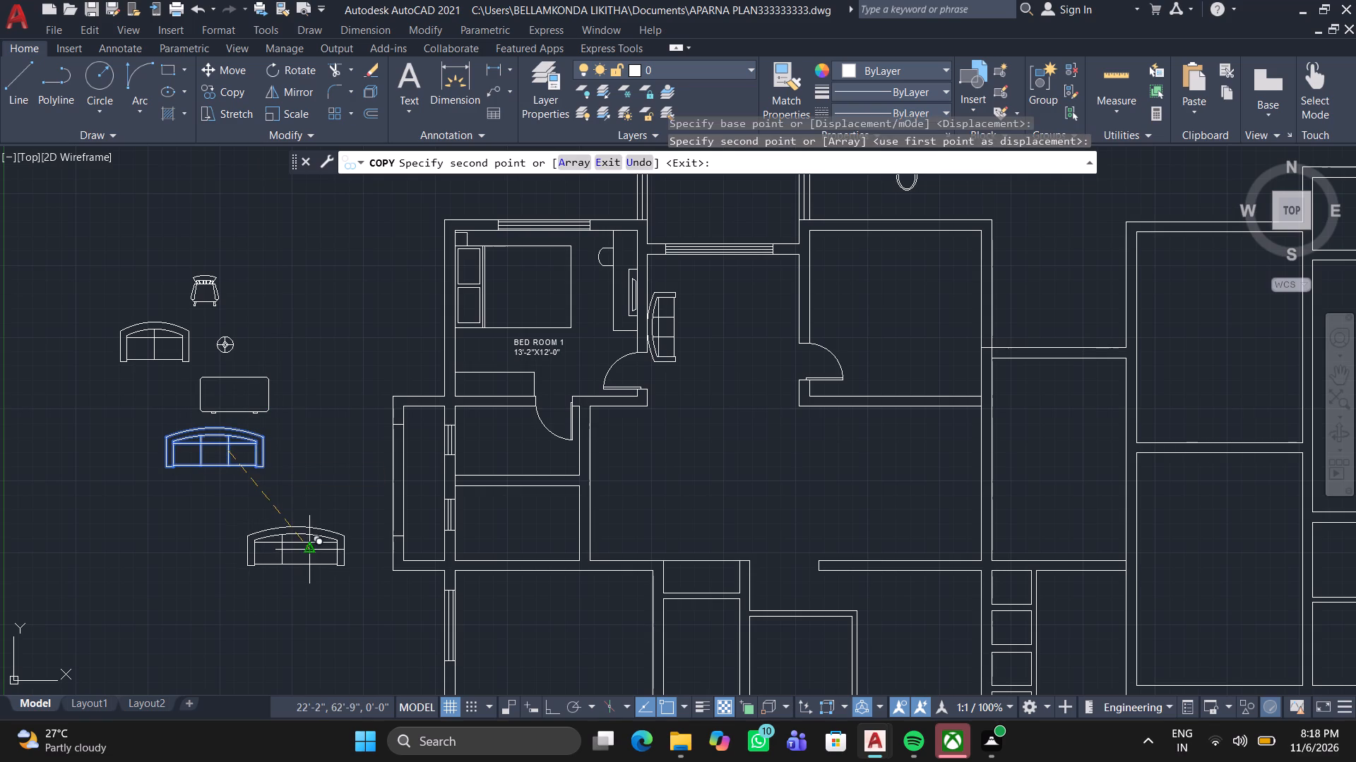
key(space)
Scale the new sofa copy outside the plan down to about the size of the sofa in the central space.
click(319, 533)
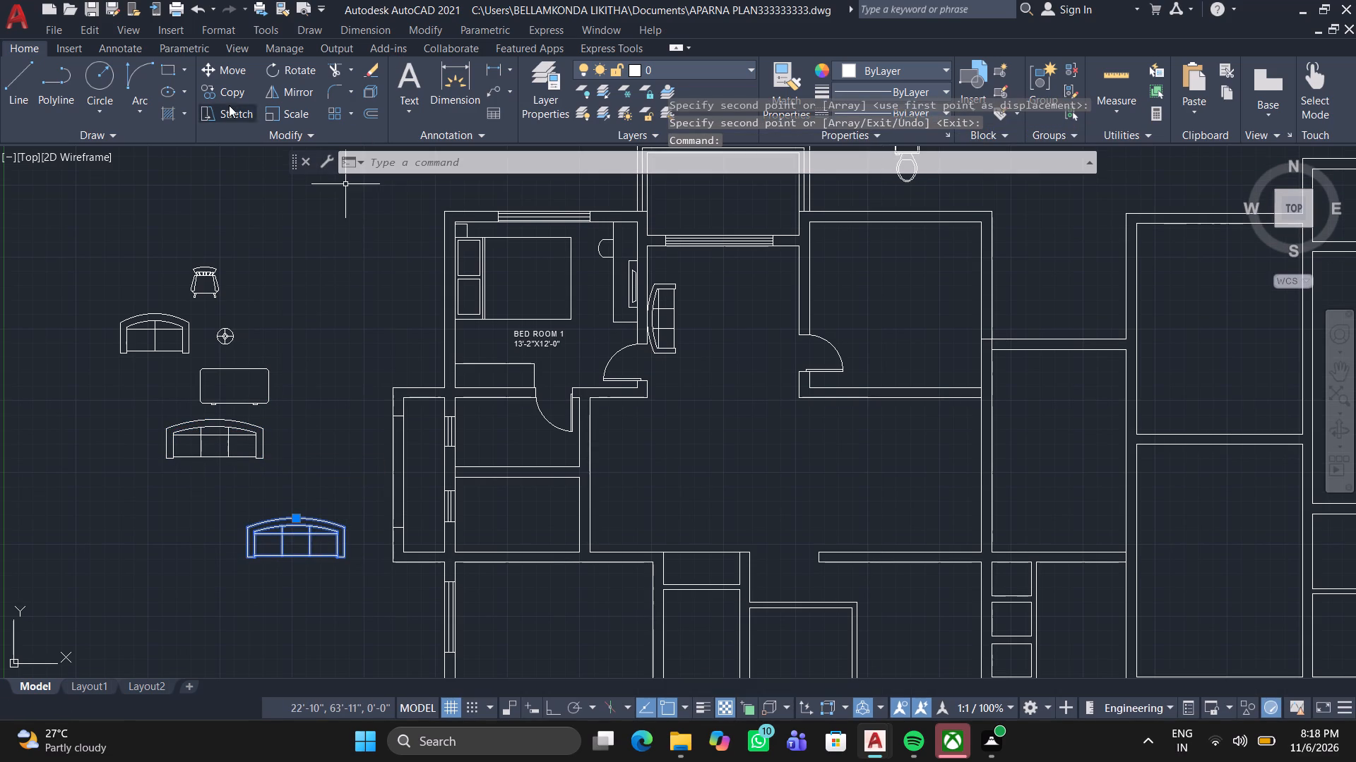
click(266, 104)
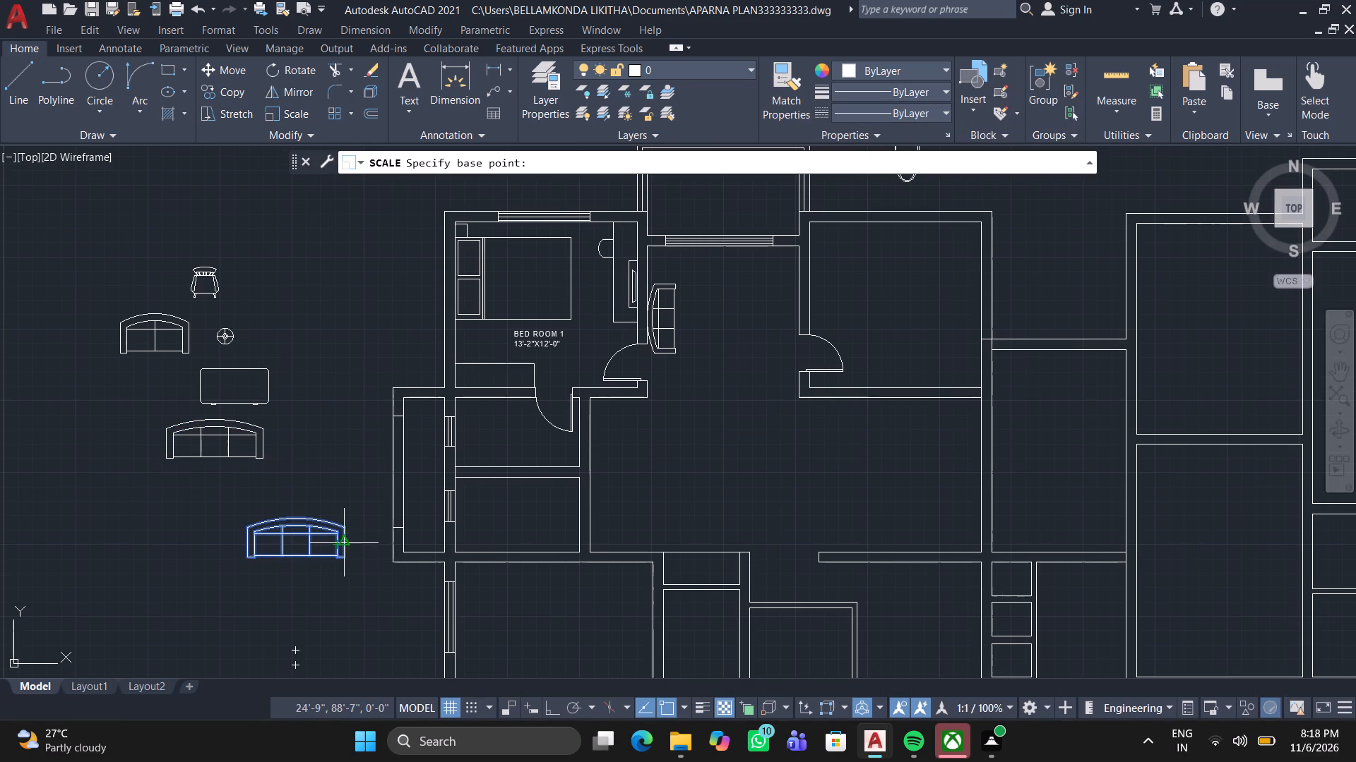
click(349, 528)
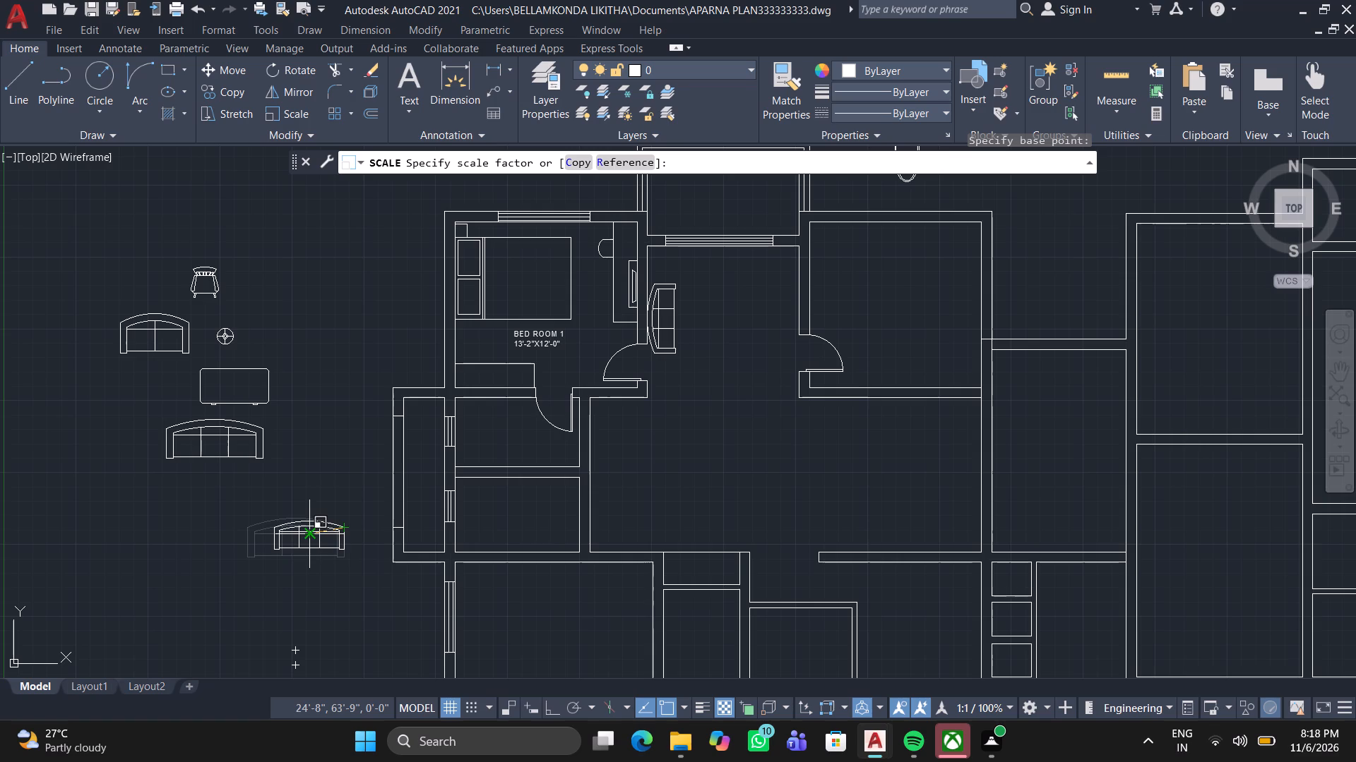
click(309, 535)
Move the scaled-down sofa copy from outside the plan into the central space, with its back against the window wall.
click(309, 535)
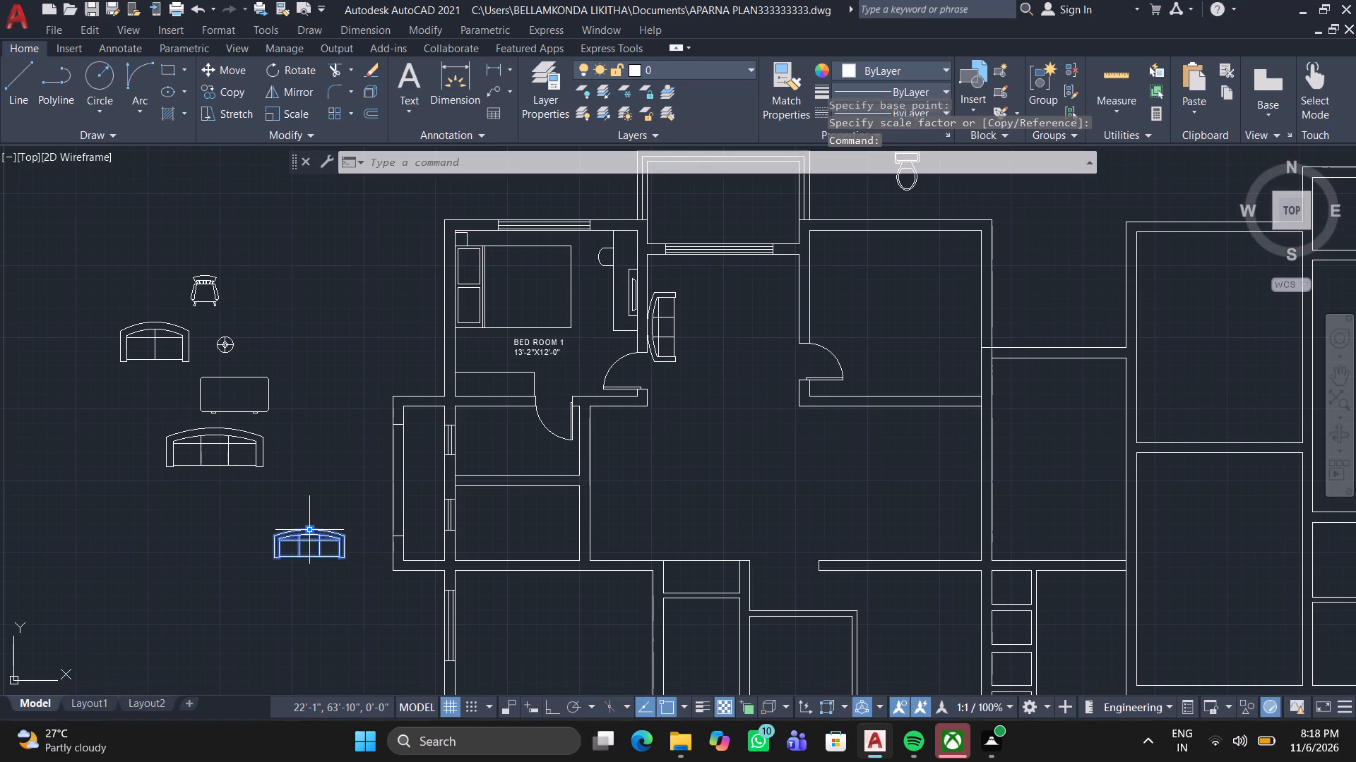
click(309, 531)
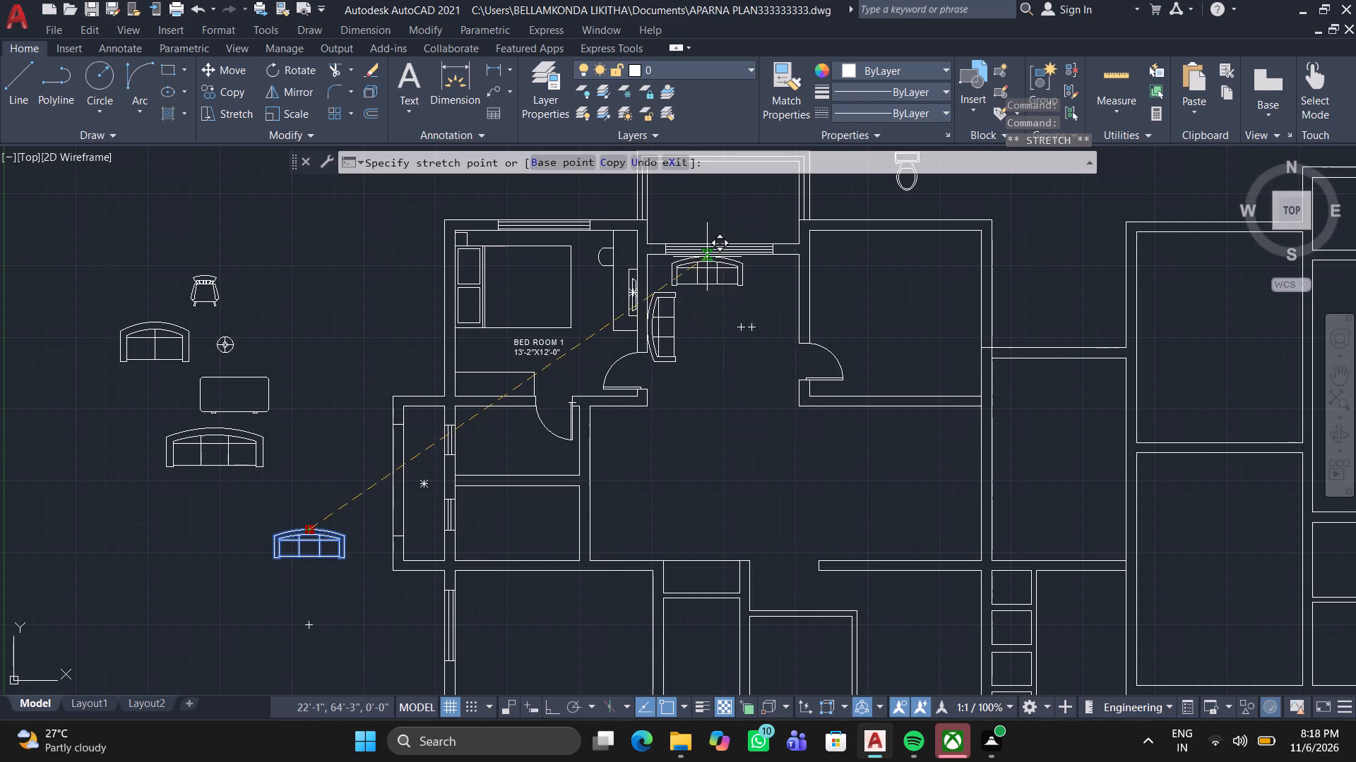
scroll(707, 257, up, 1)
click(705, 260)
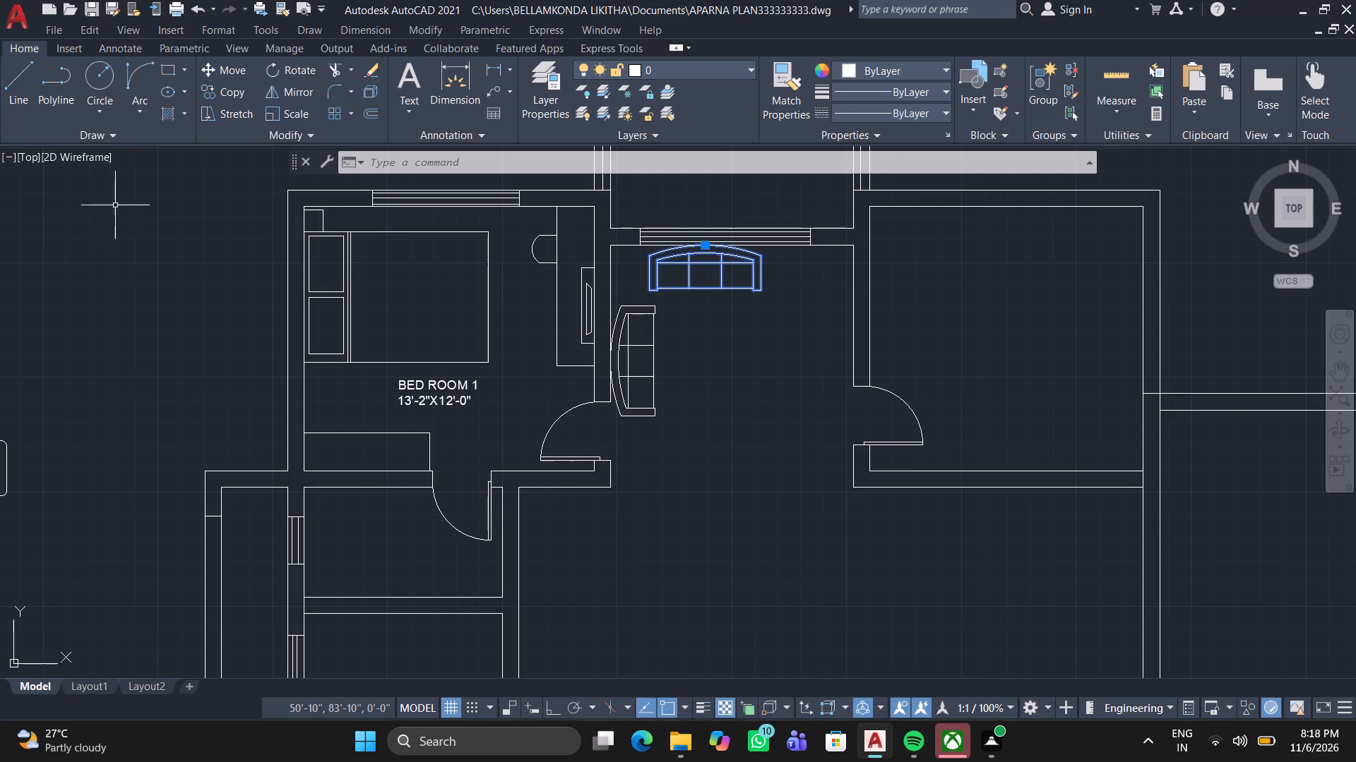
Copy the coffee table from outside the plan into the central space, below the window sofa and beside the rotated sofa.
scroll(124, 306, down, 3)
middle_drag(82, 323, 292, 322)
scroll(292, 326, up, 3)
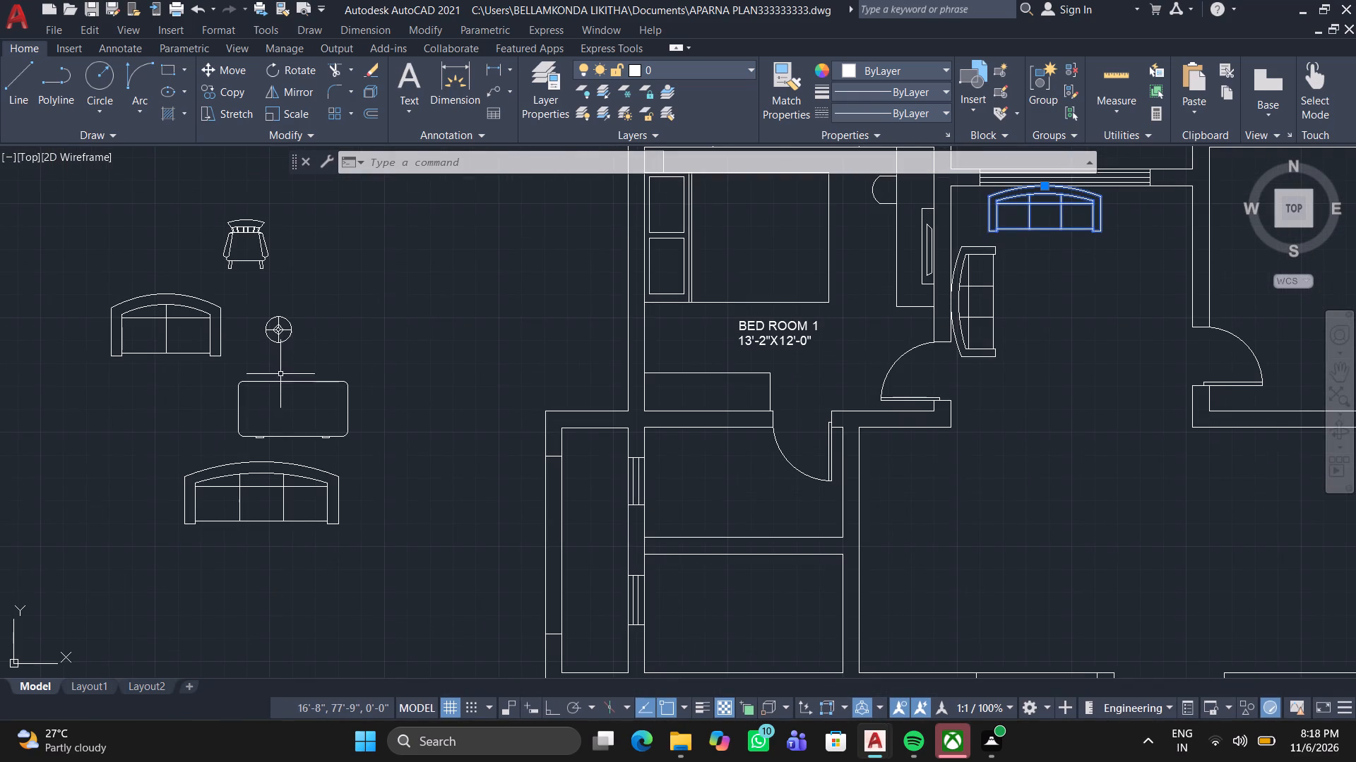
click(277, 382)
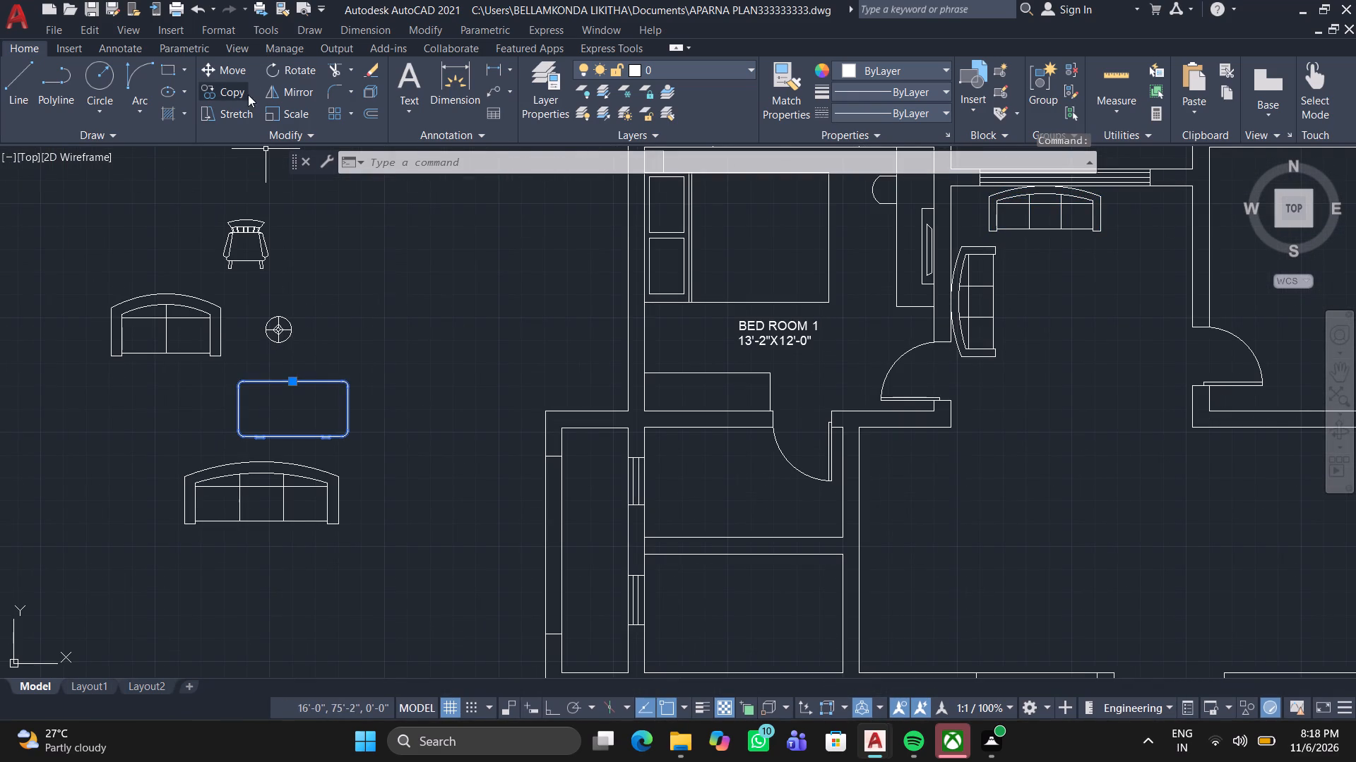
click(211, 87)
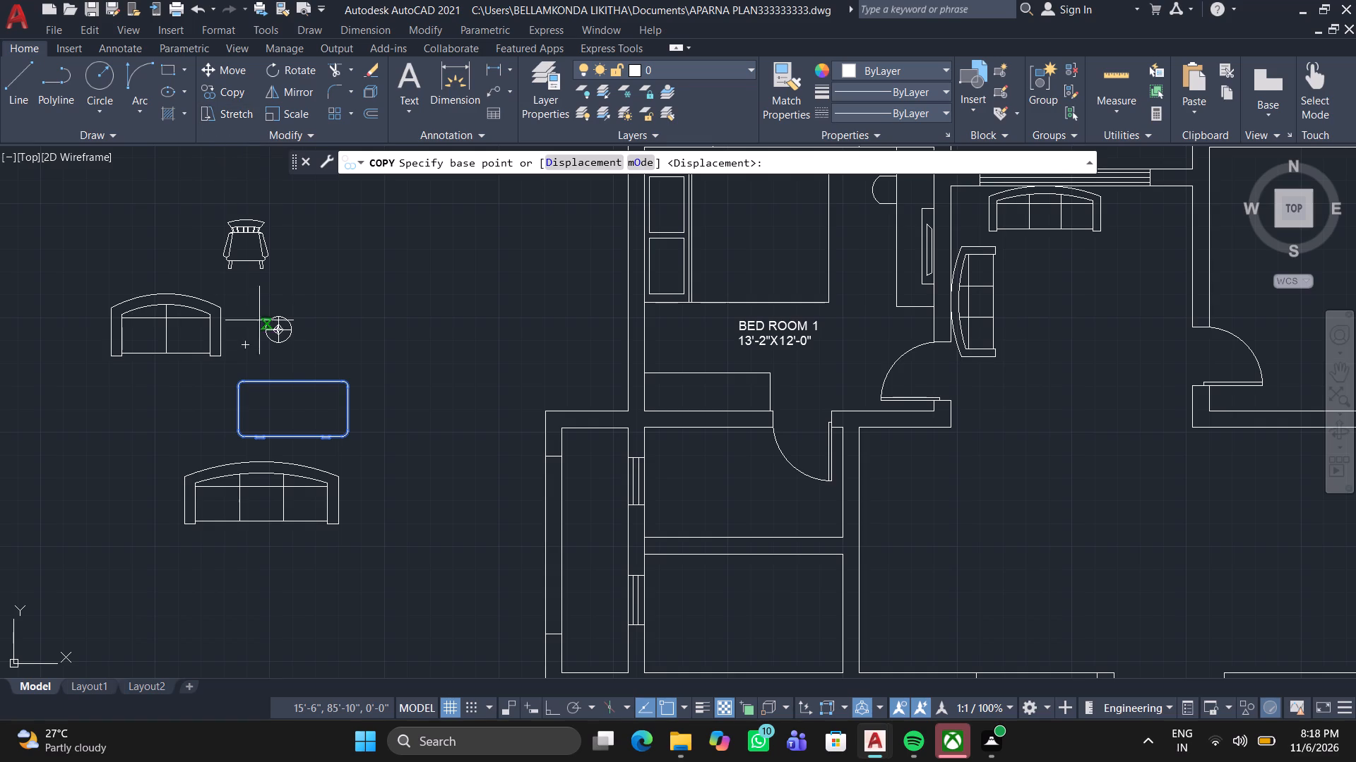
click(252, 377)
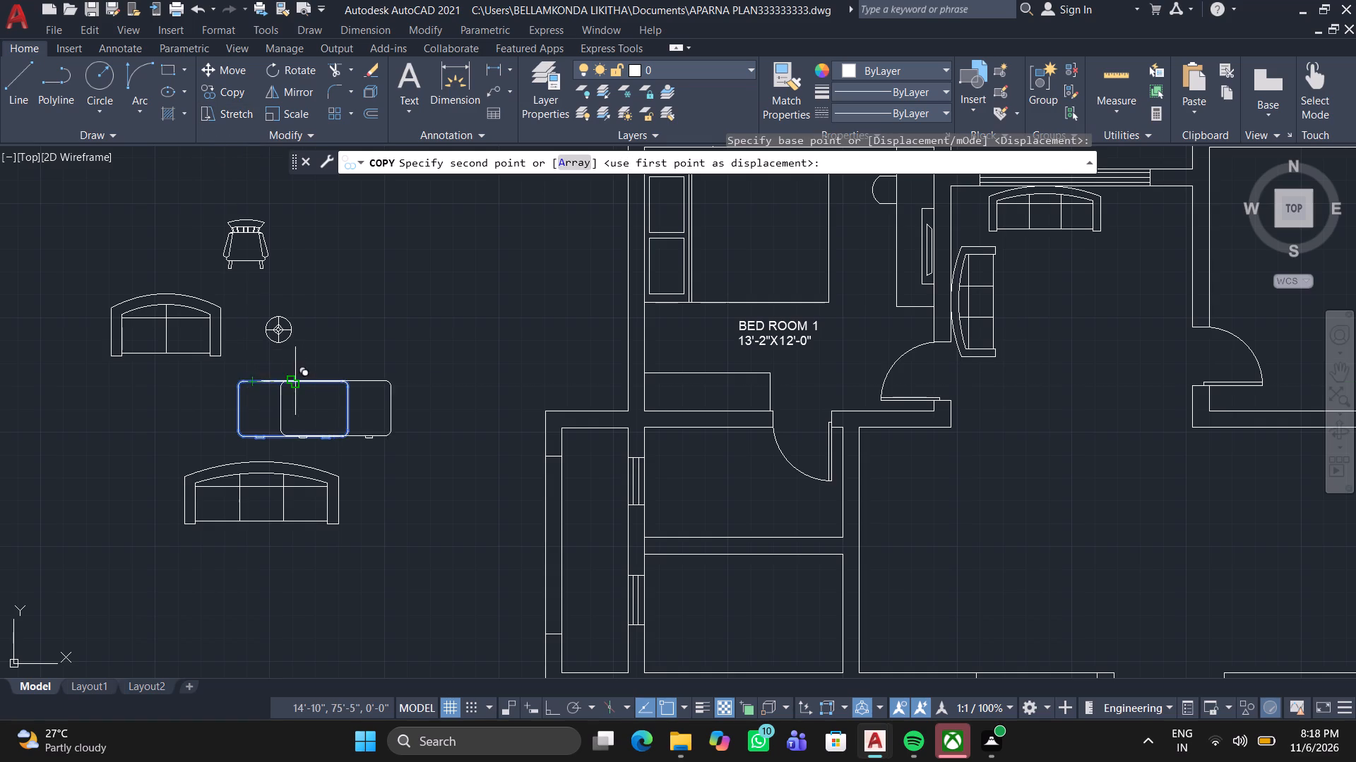
middle_drag(875, 405, 409, 415)
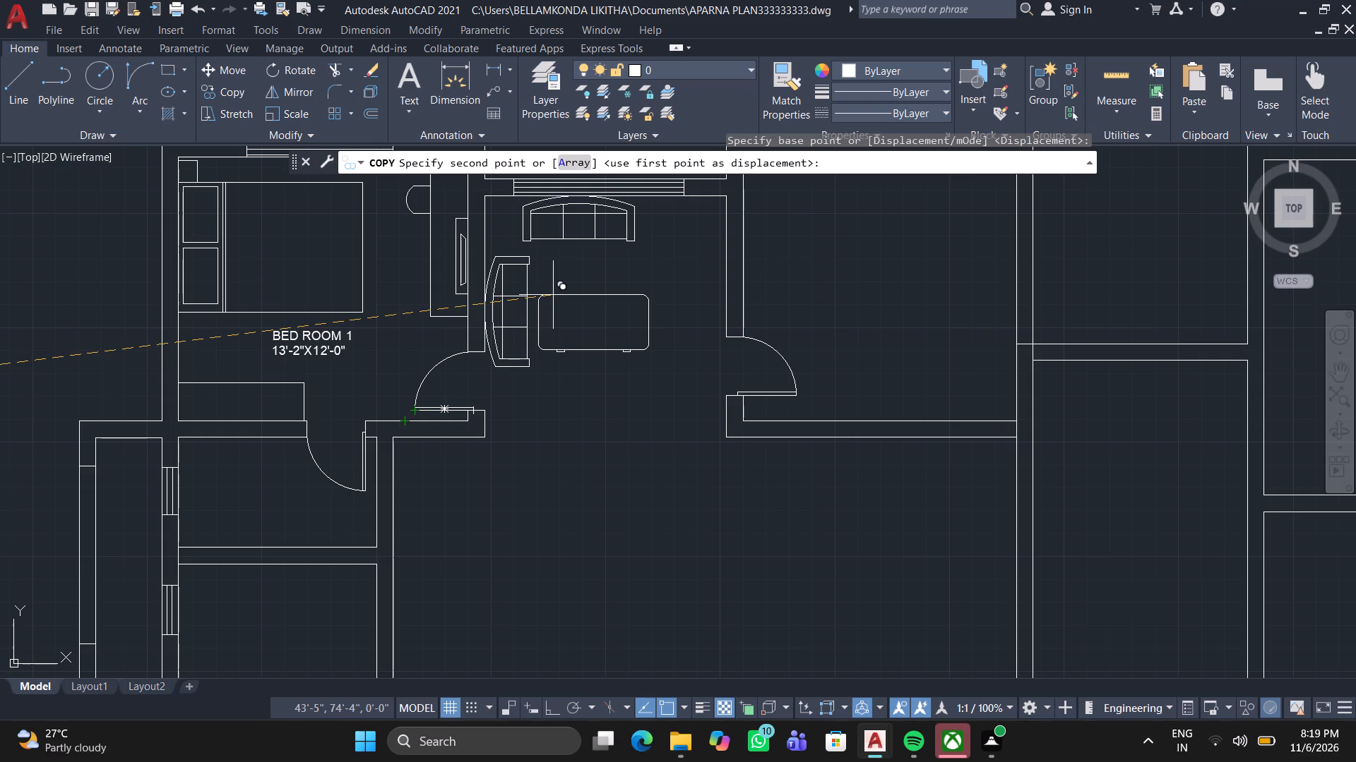
click(563, 274)
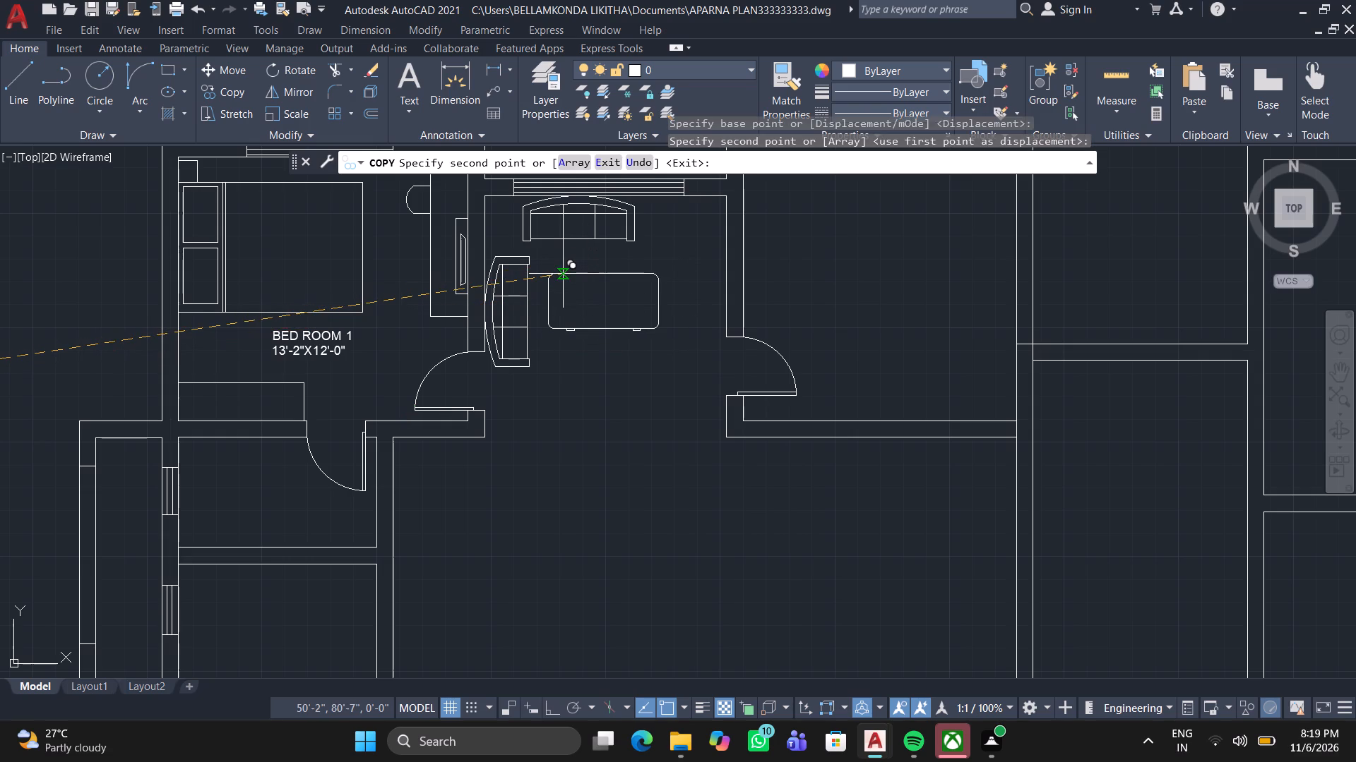
key(space)
Scale the copied coffee table down about its upper-right corner so it is shorter than the adjacent sofas.
click(572, 274)
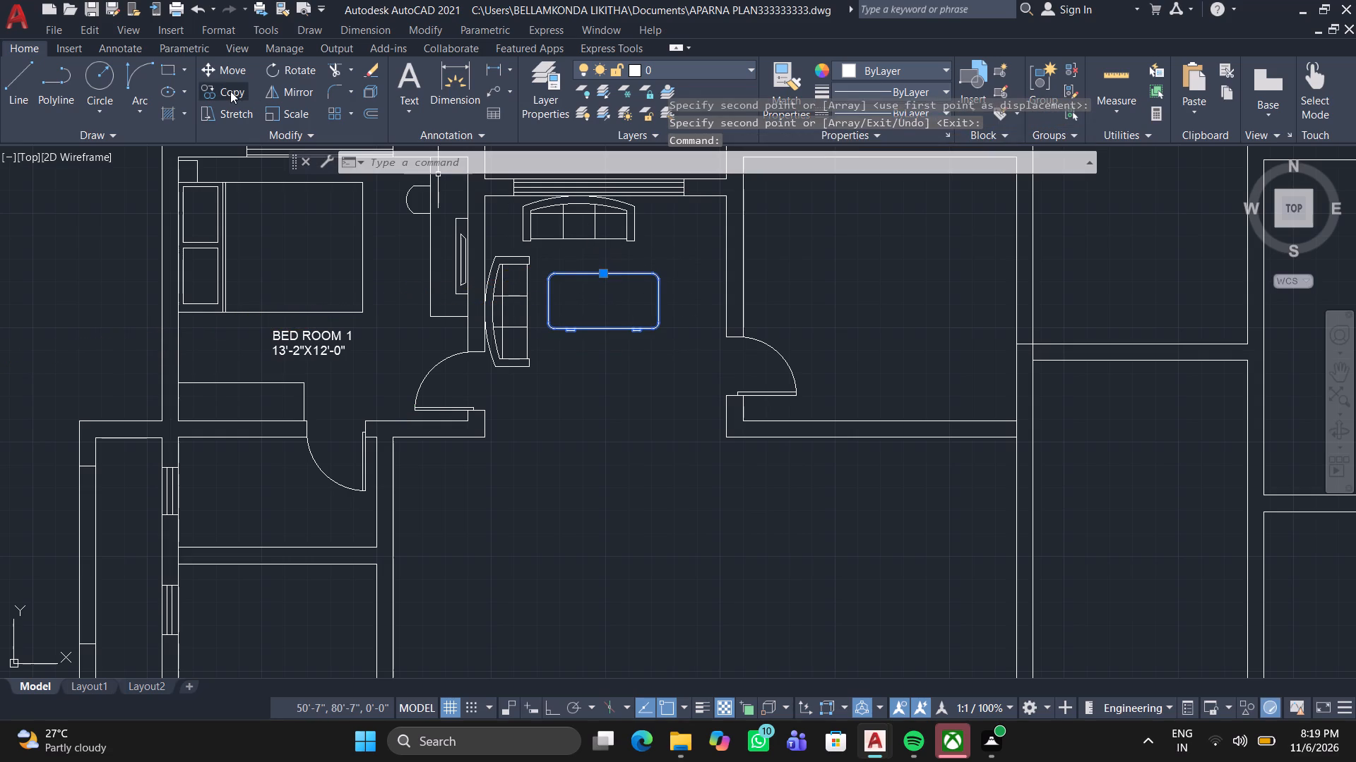
click(278, 101)
click(282, 116)
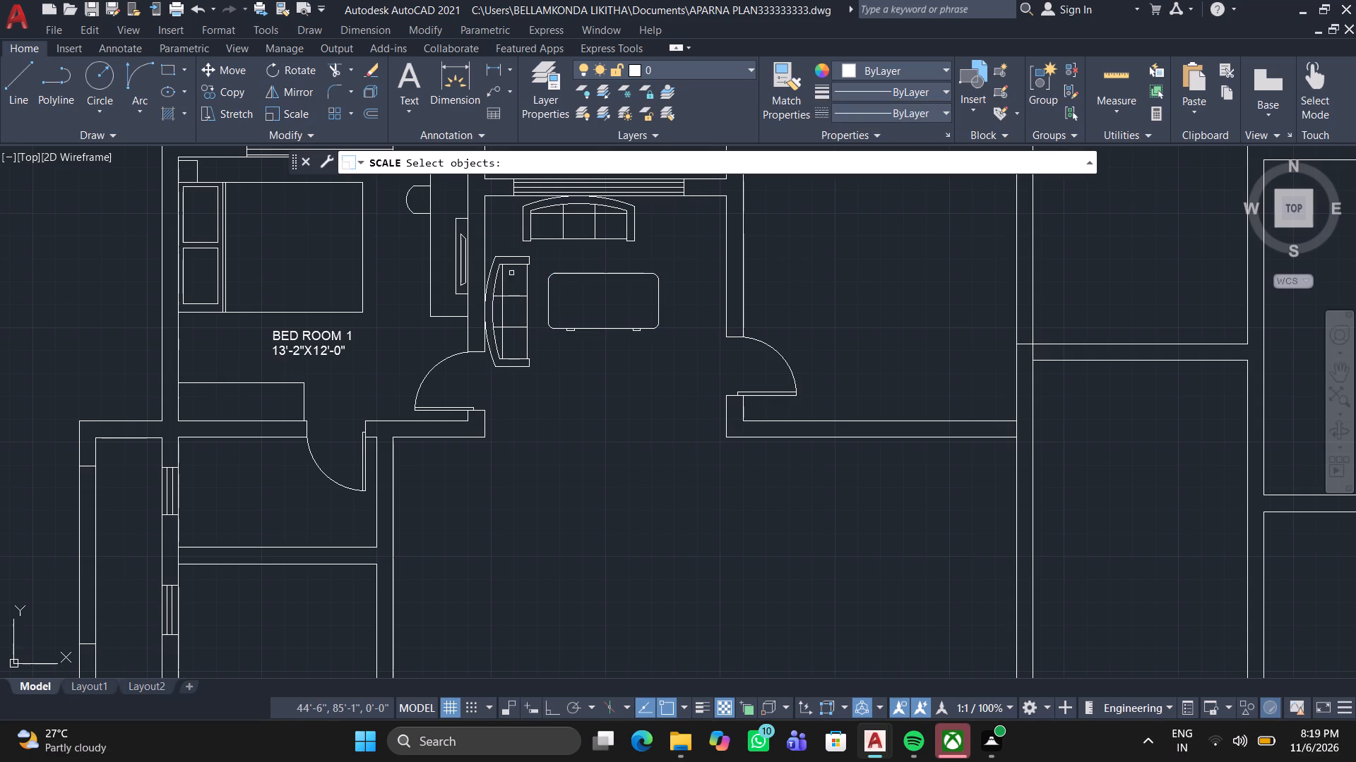
key(space)
click(629, 275)
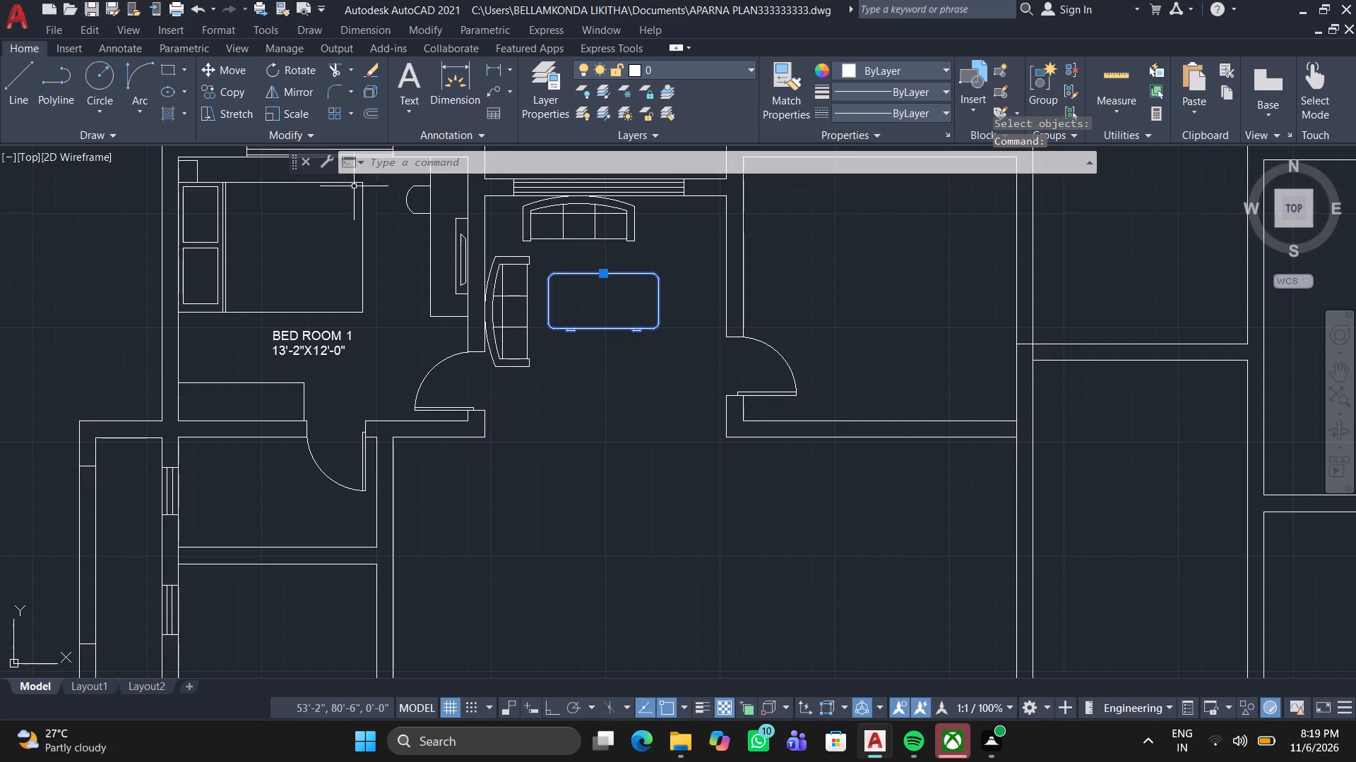
click(292, 114)
click(658, 273)
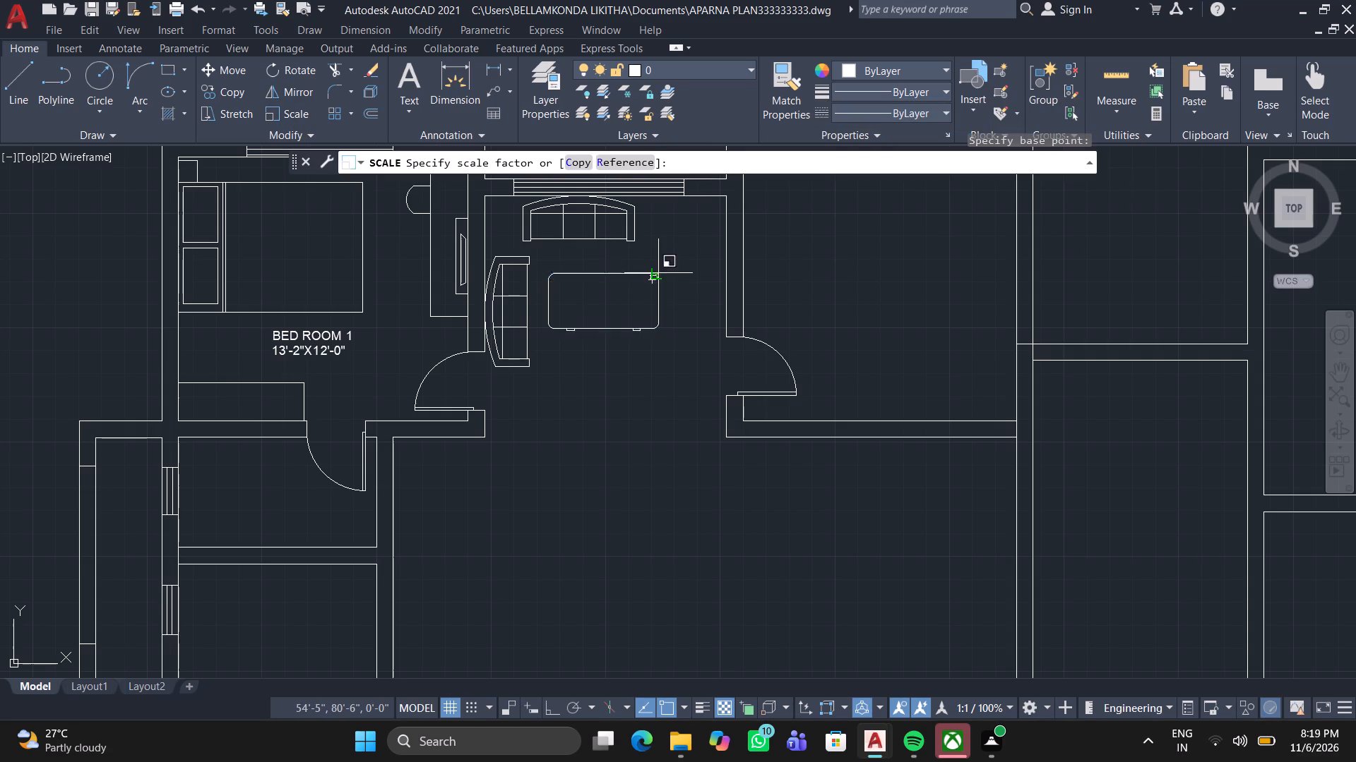
click(620, 289)
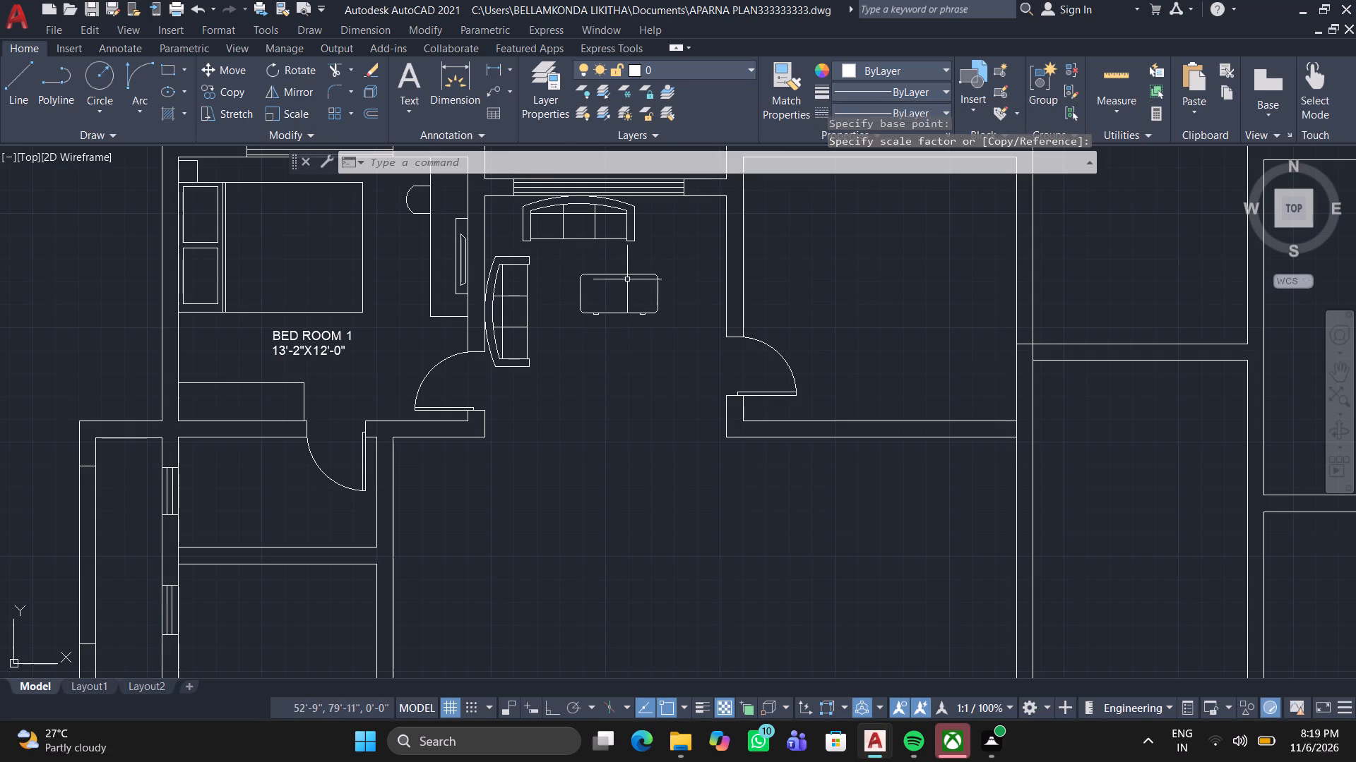
Shift the coffee table horizontally about 1'-5" closer to the sofa on BED ROOM 1's wall.
click(629, 274)
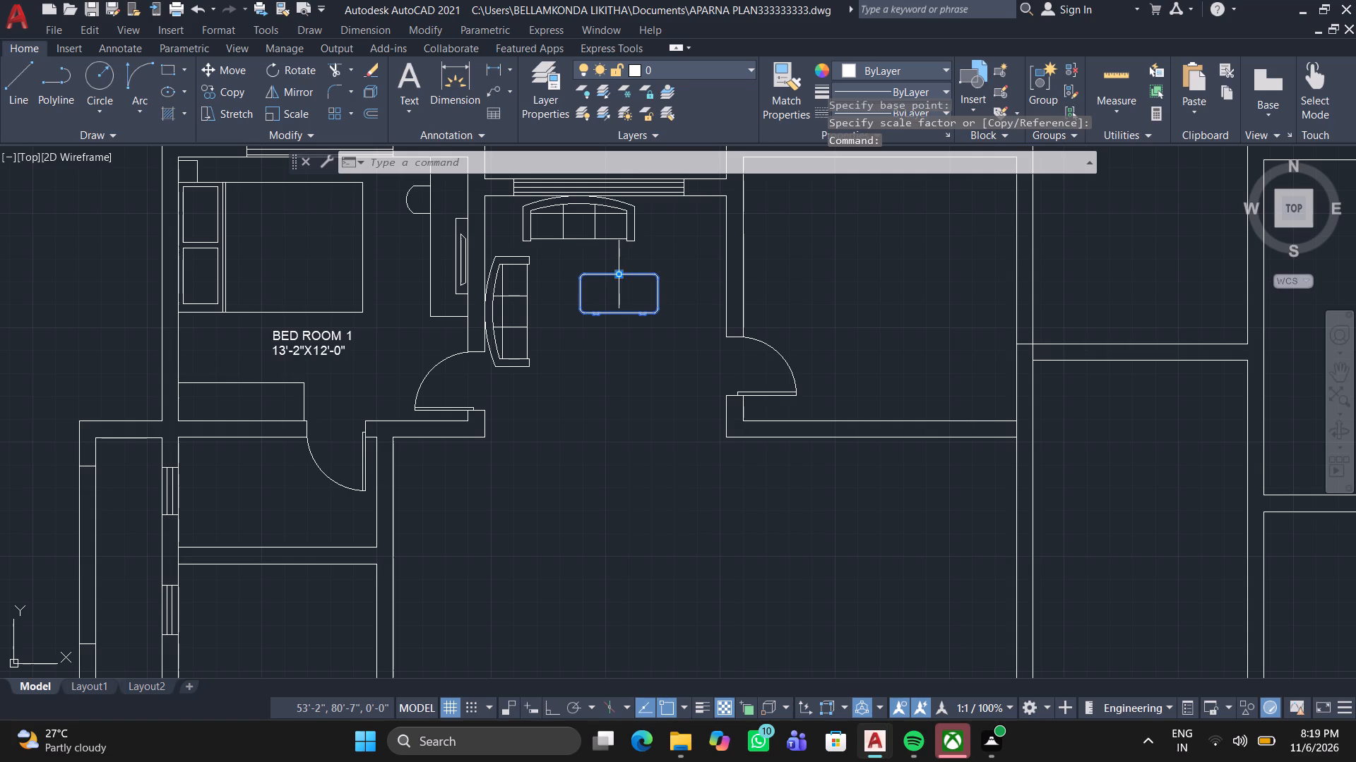
click(622, 274)
click(597, 274)
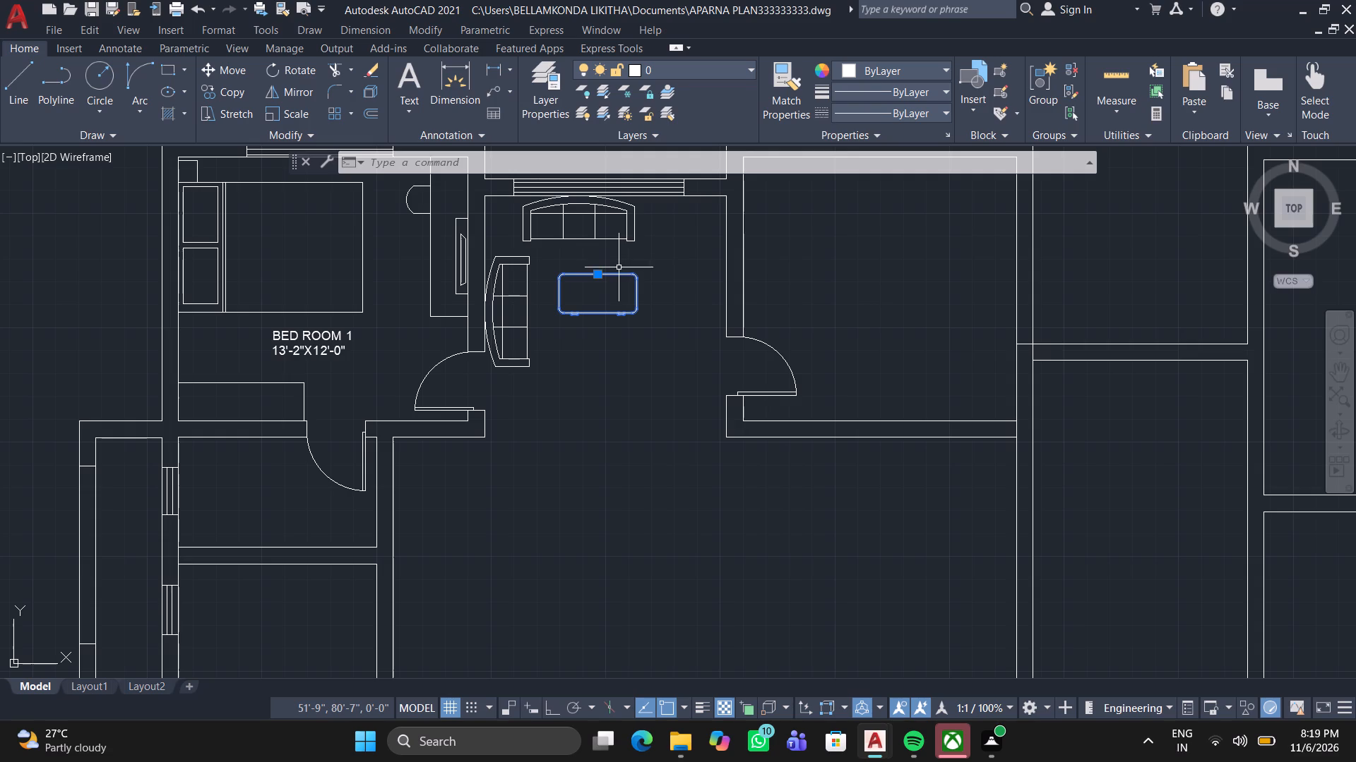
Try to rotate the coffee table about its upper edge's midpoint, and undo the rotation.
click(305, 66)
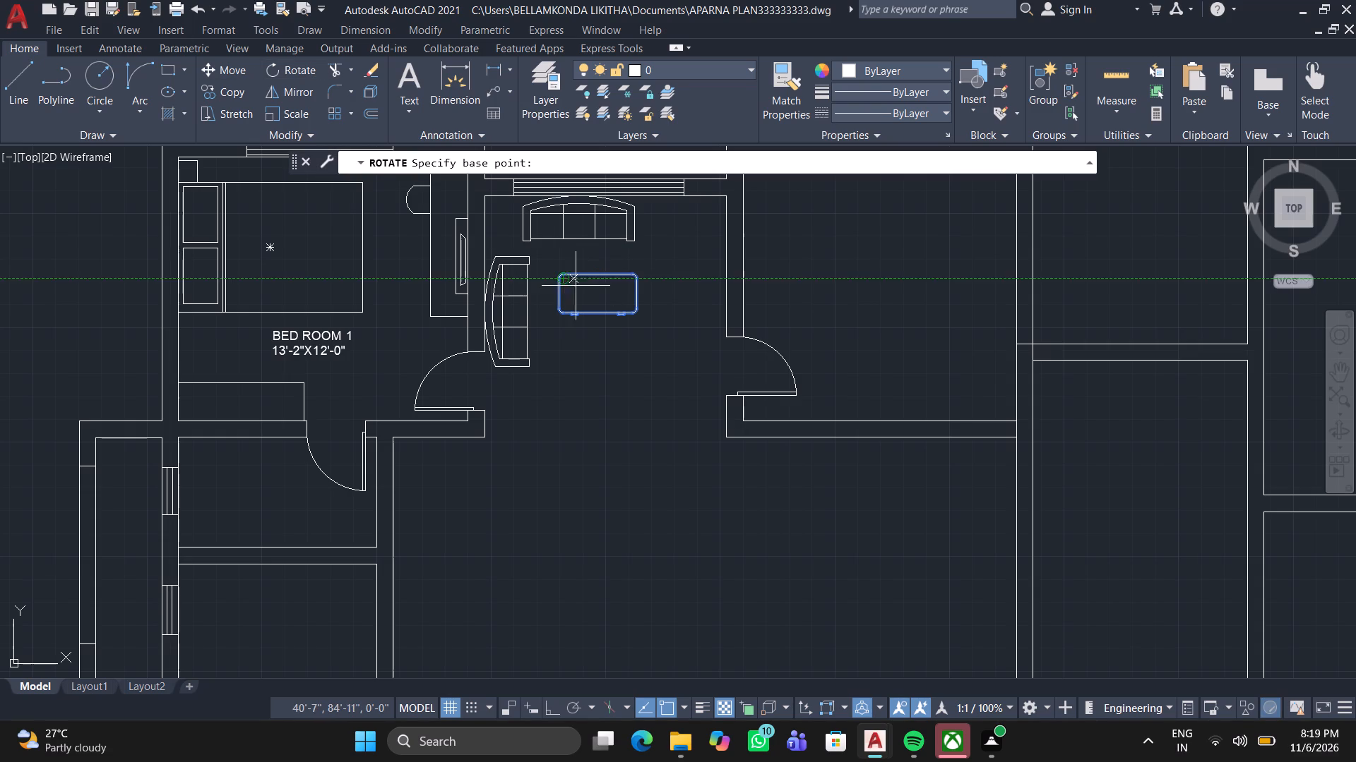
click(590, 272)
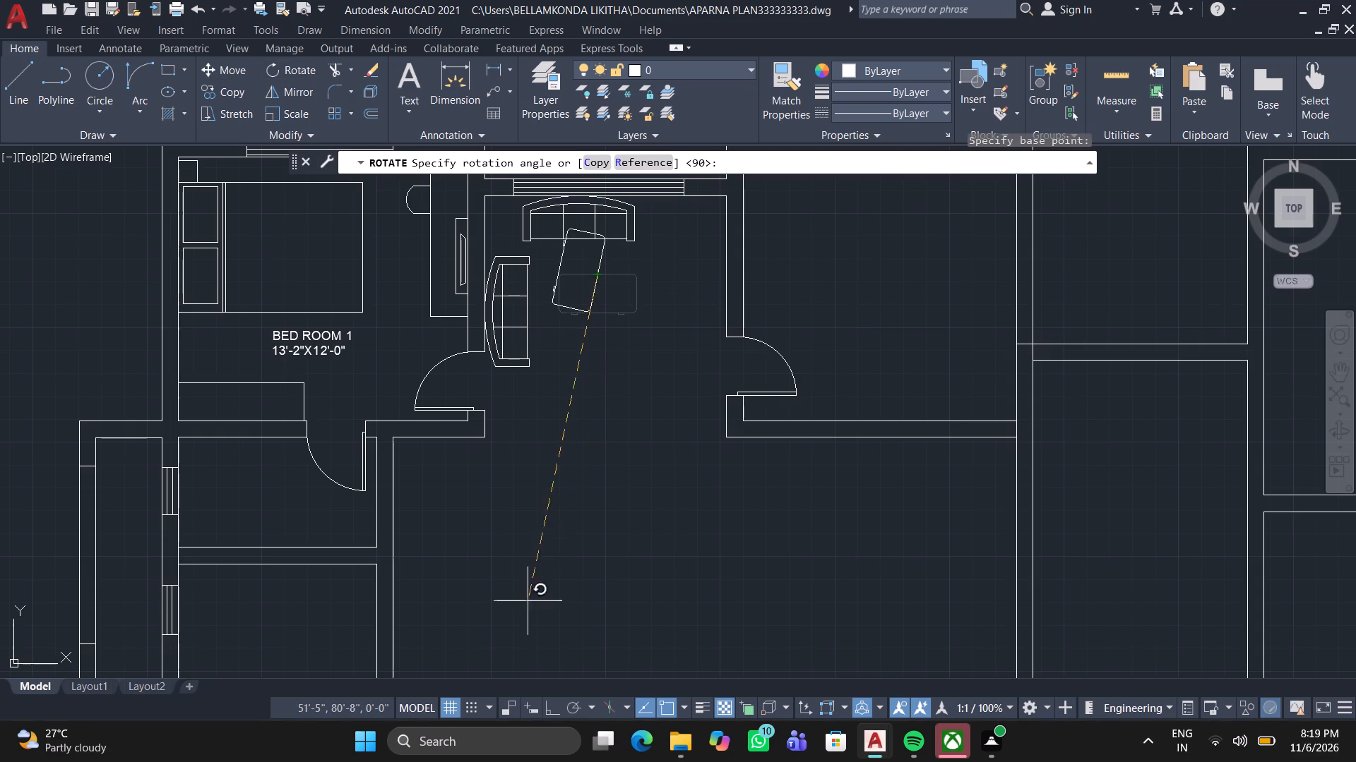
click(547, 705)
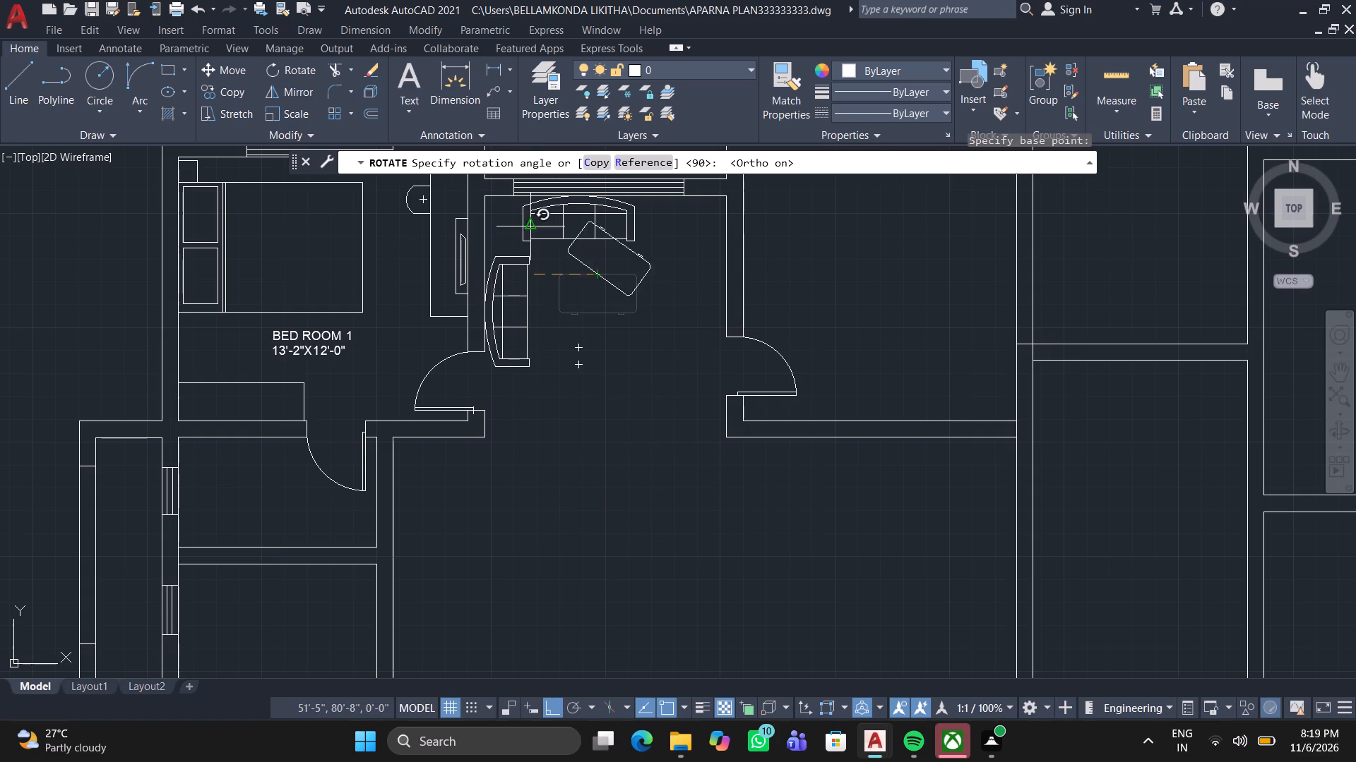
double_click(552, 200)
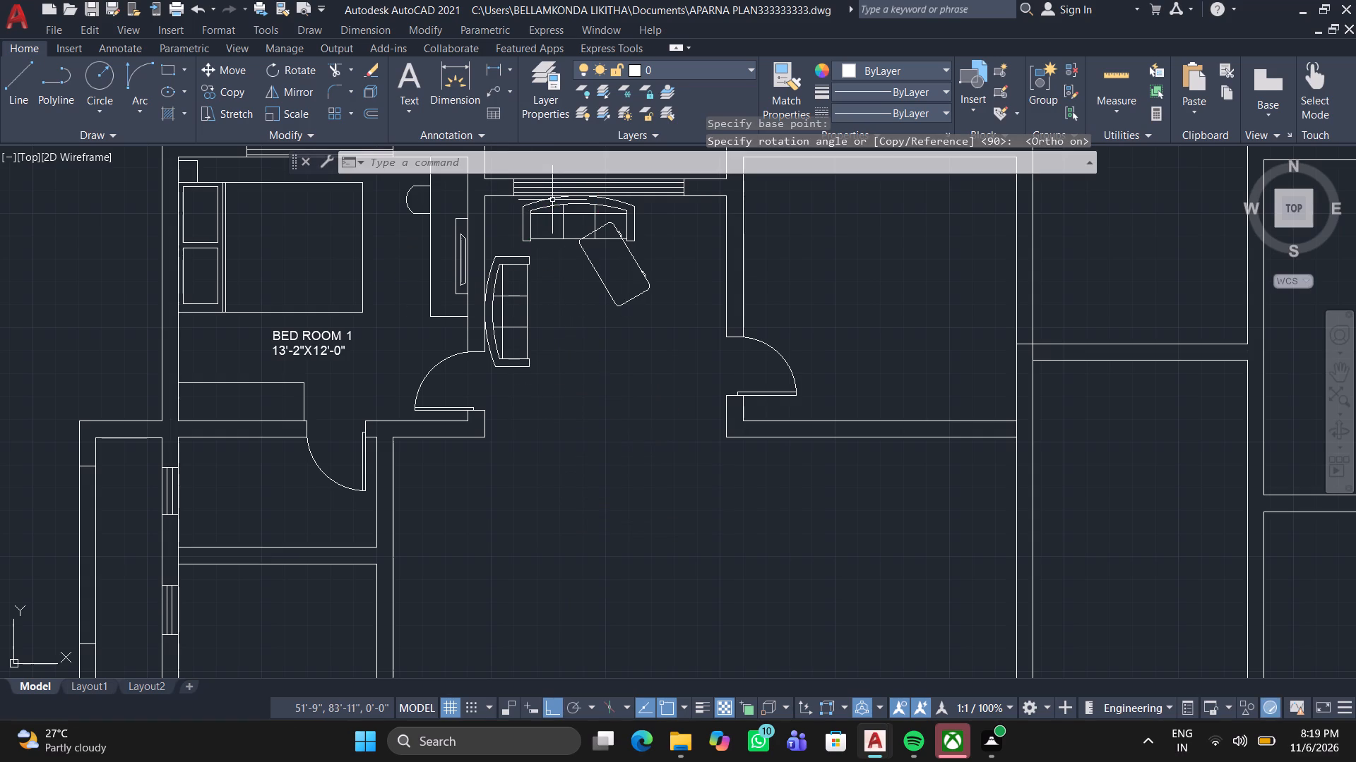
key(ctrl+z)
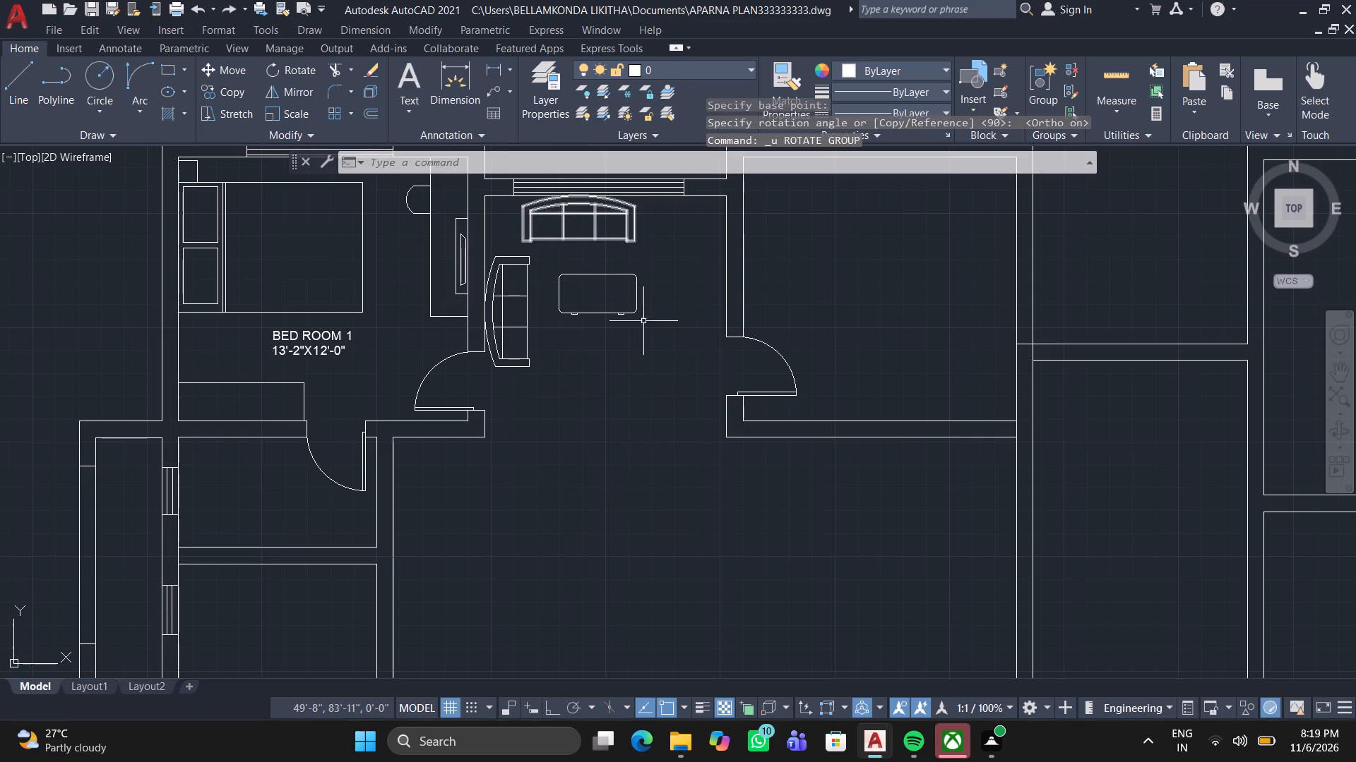
Turn on Ortho mode.
click(553, 703)
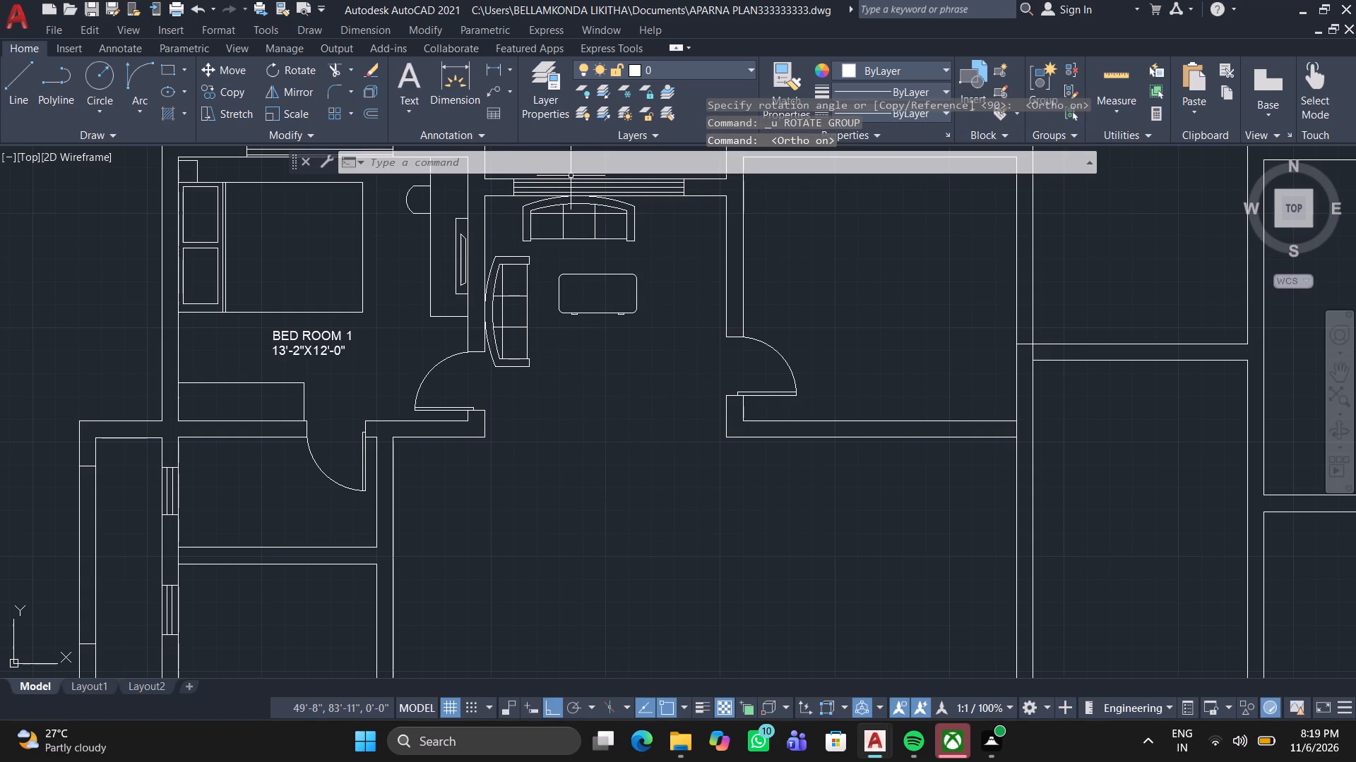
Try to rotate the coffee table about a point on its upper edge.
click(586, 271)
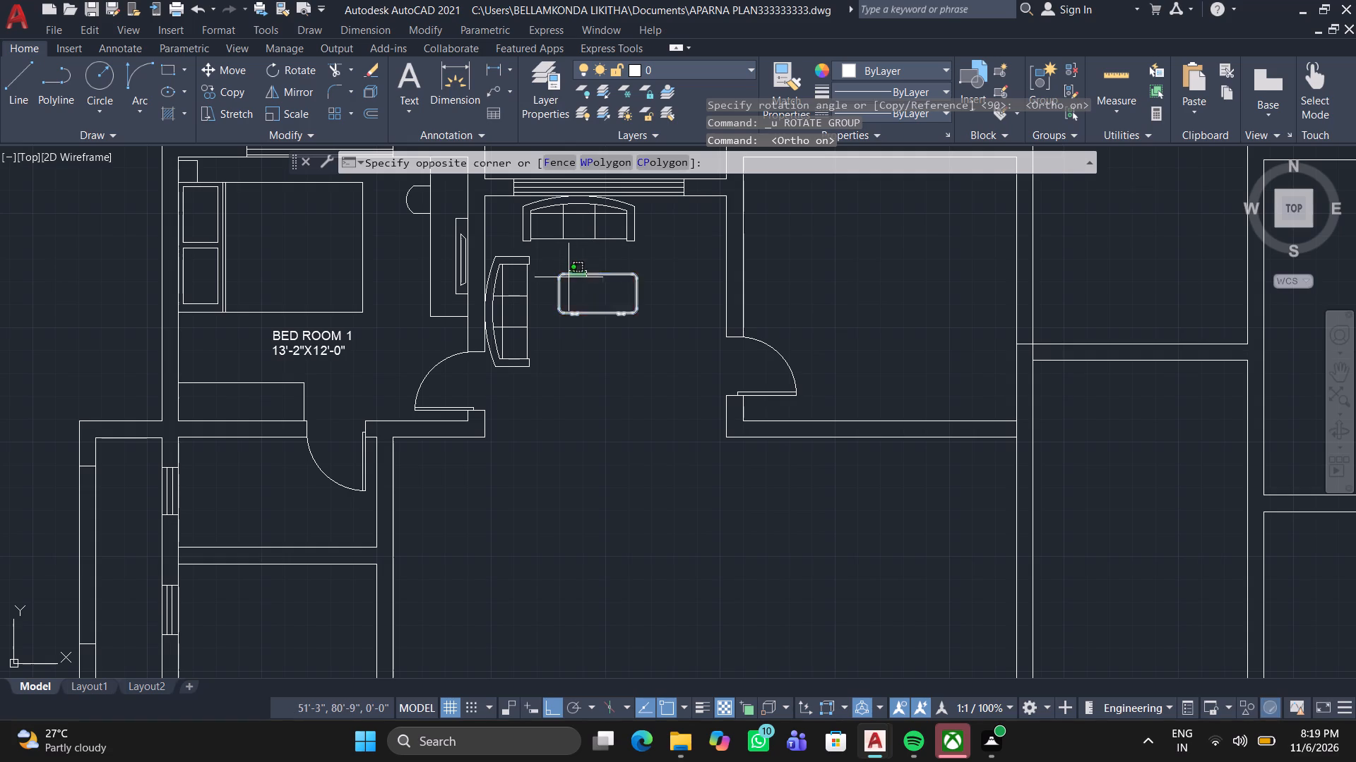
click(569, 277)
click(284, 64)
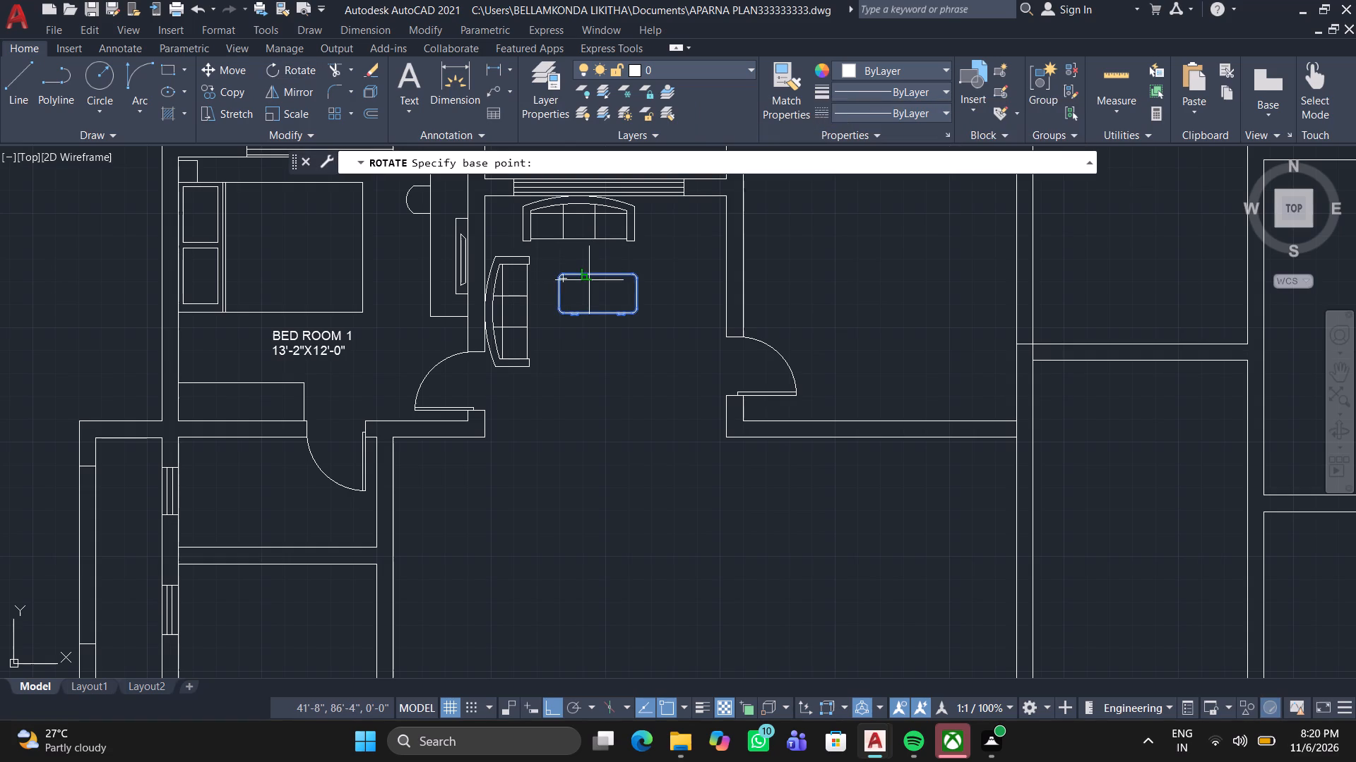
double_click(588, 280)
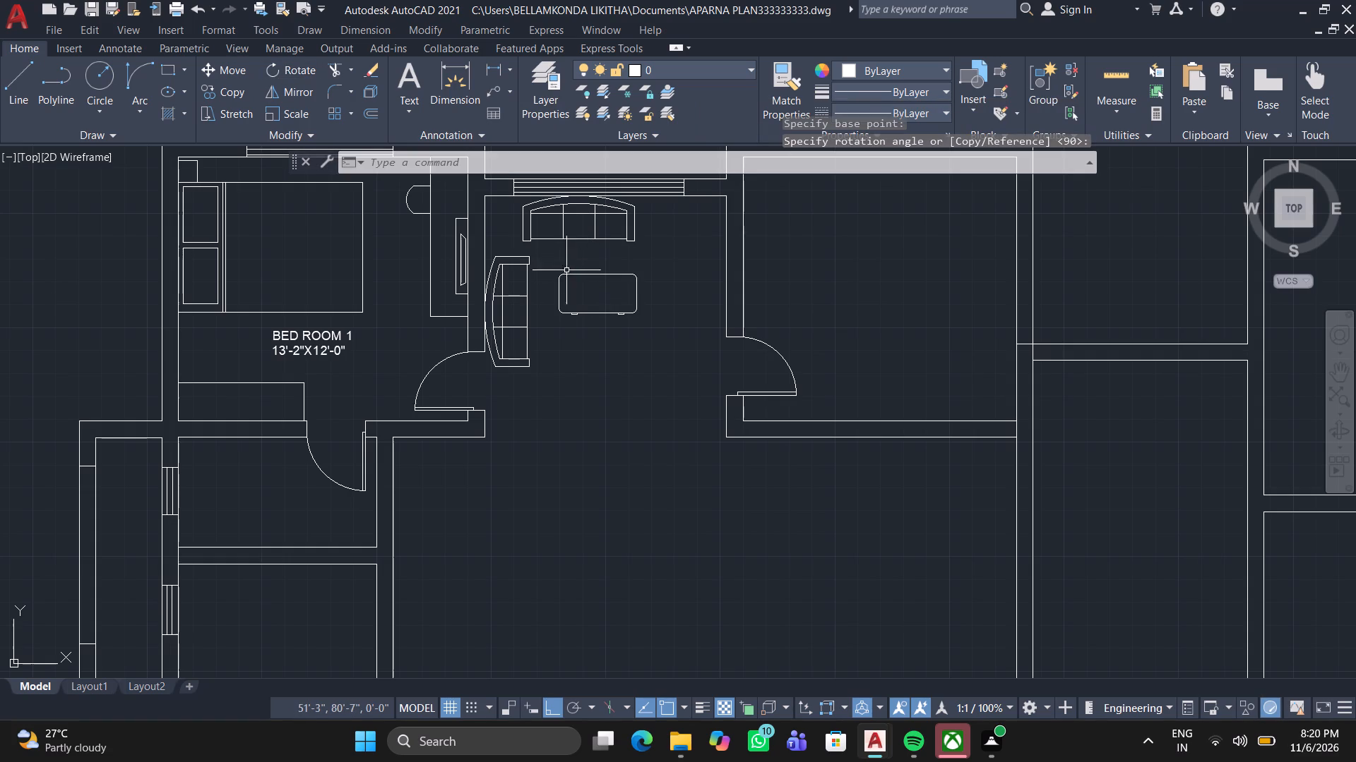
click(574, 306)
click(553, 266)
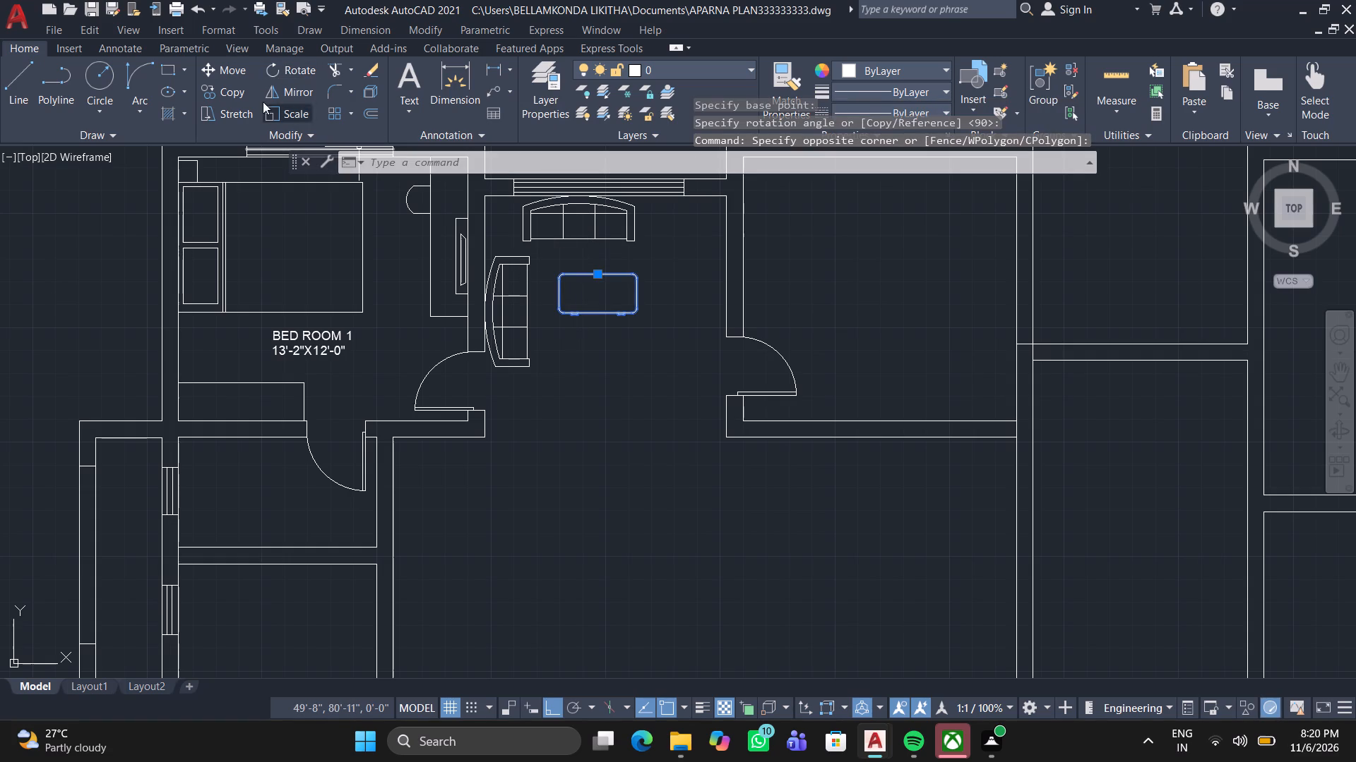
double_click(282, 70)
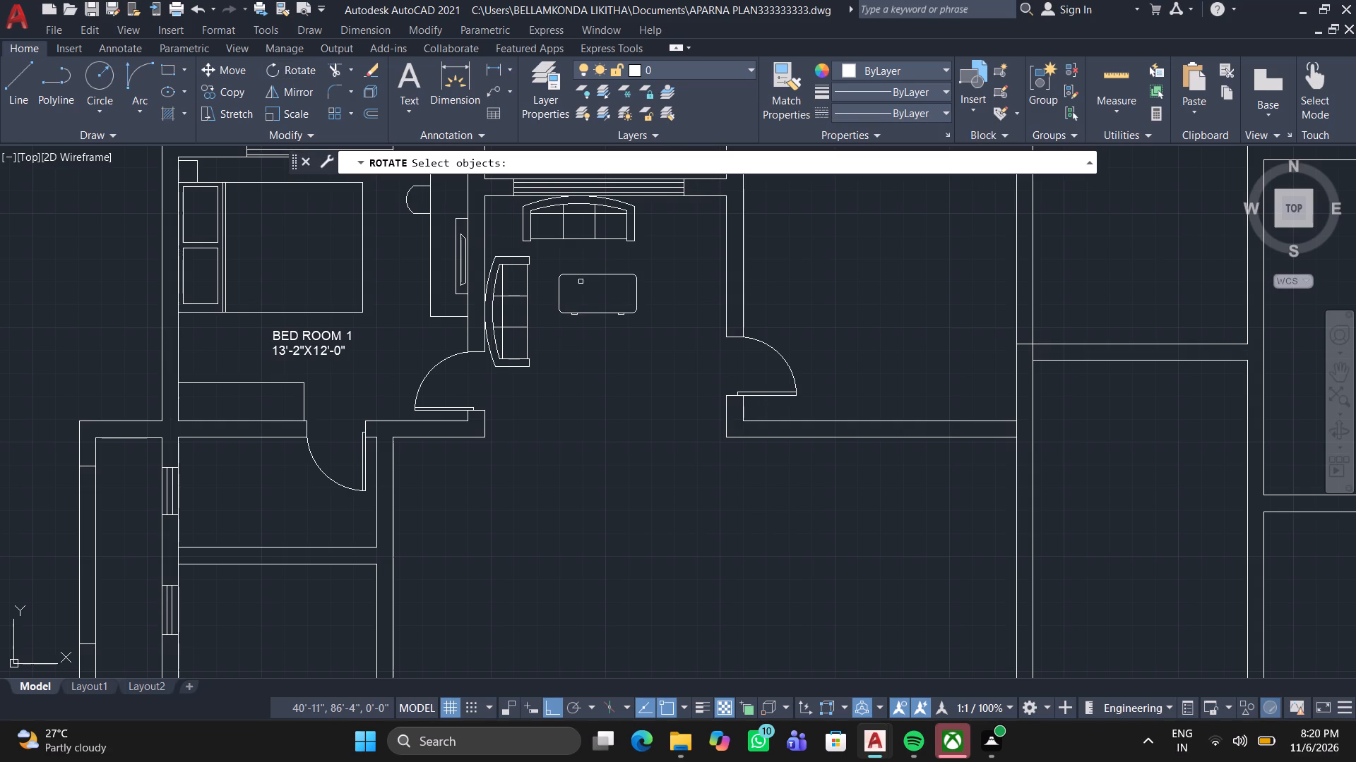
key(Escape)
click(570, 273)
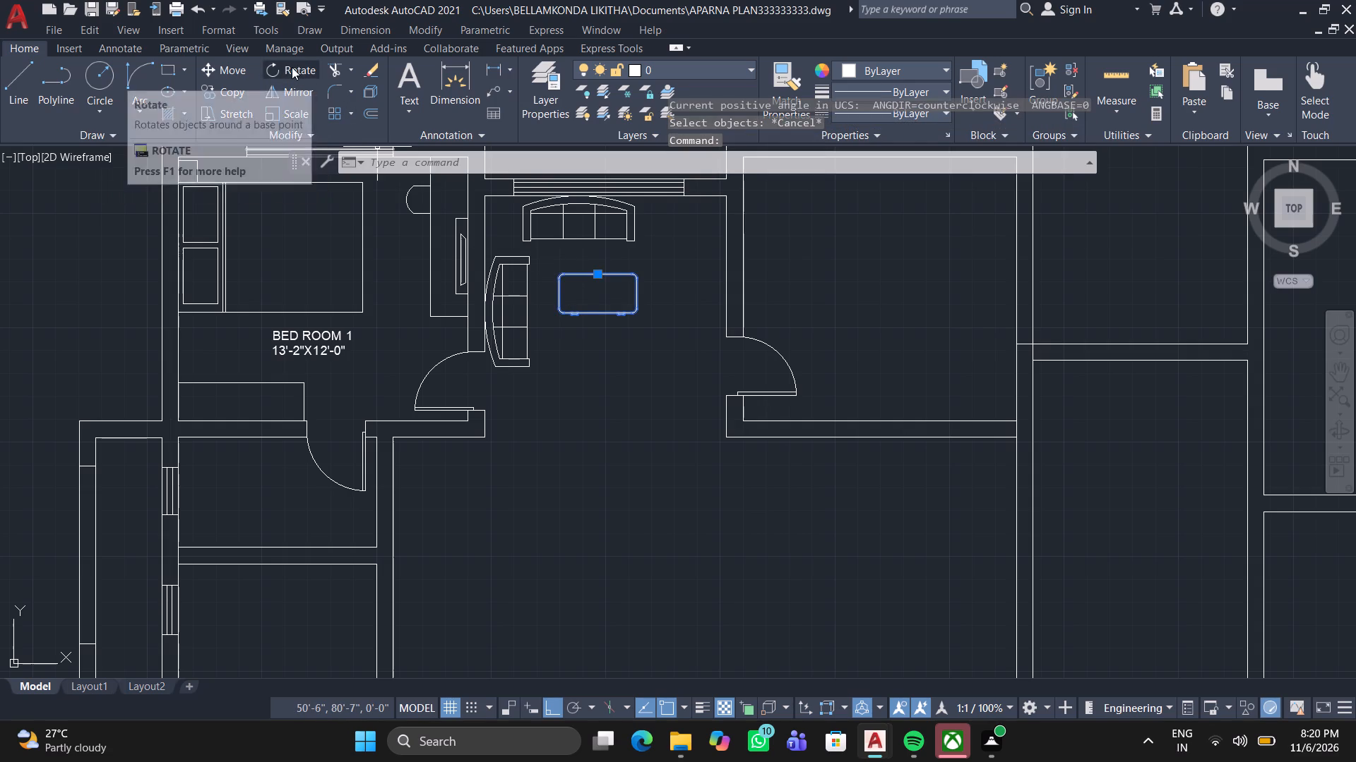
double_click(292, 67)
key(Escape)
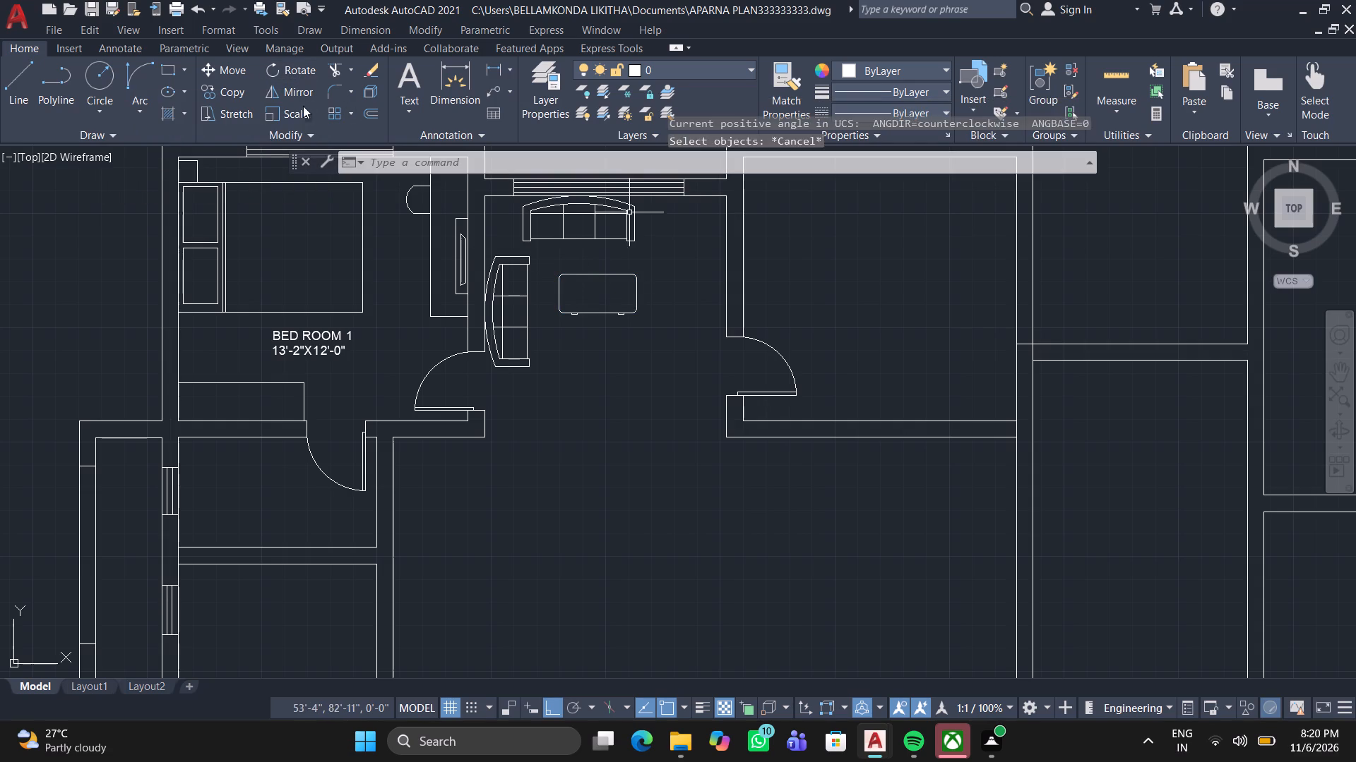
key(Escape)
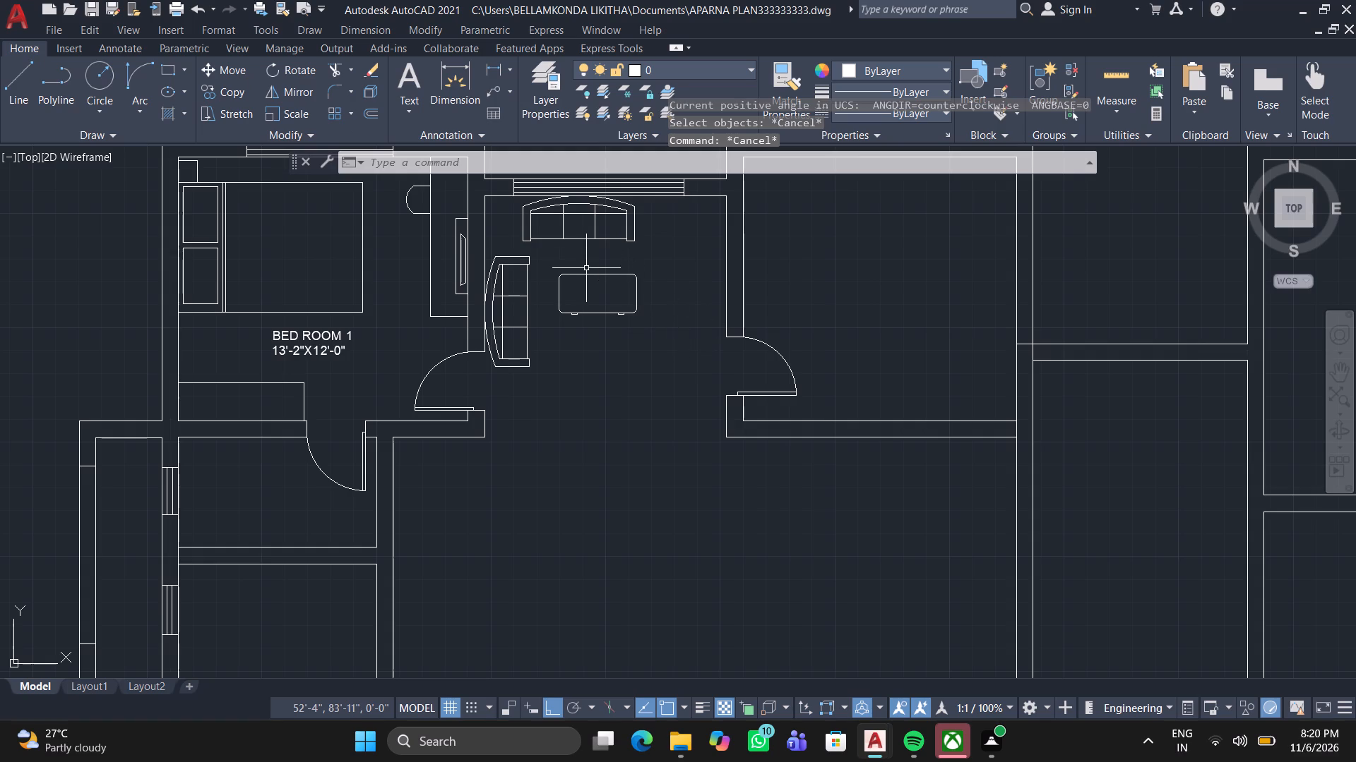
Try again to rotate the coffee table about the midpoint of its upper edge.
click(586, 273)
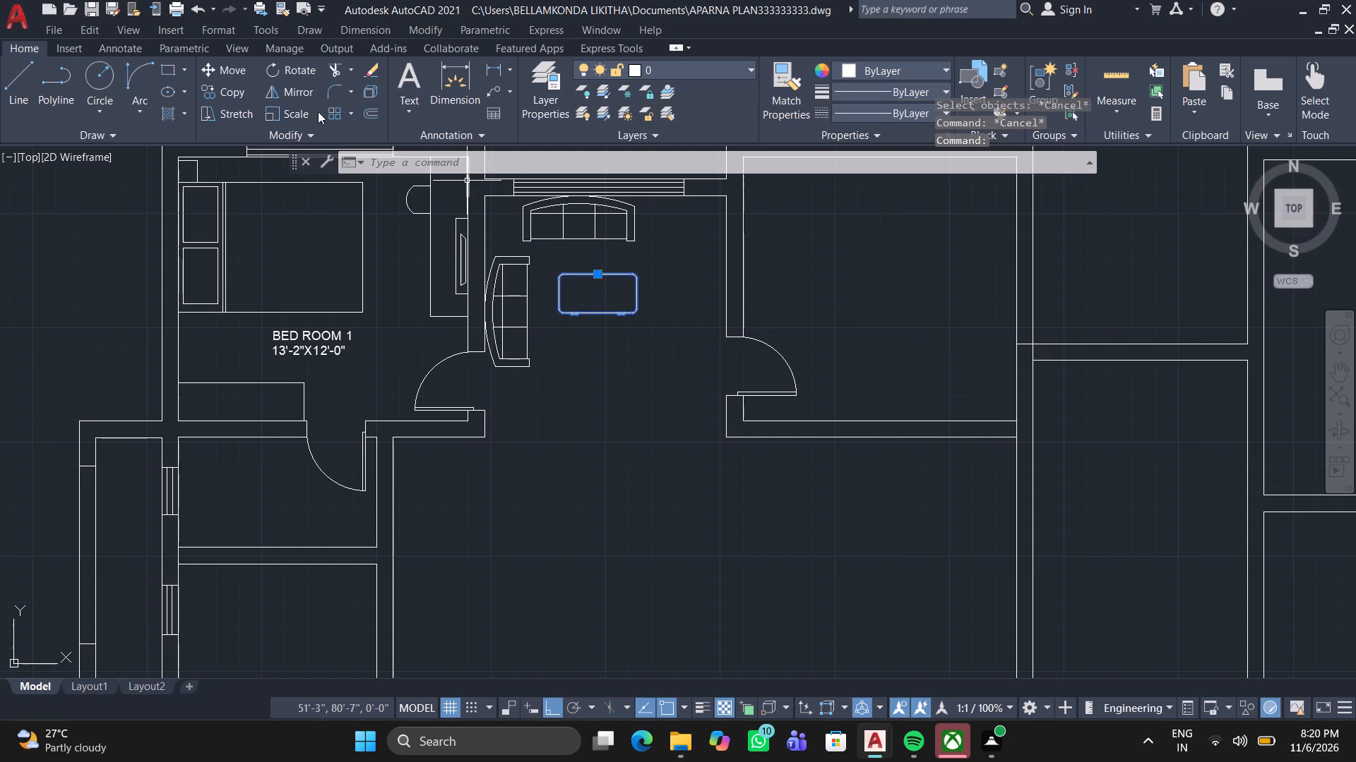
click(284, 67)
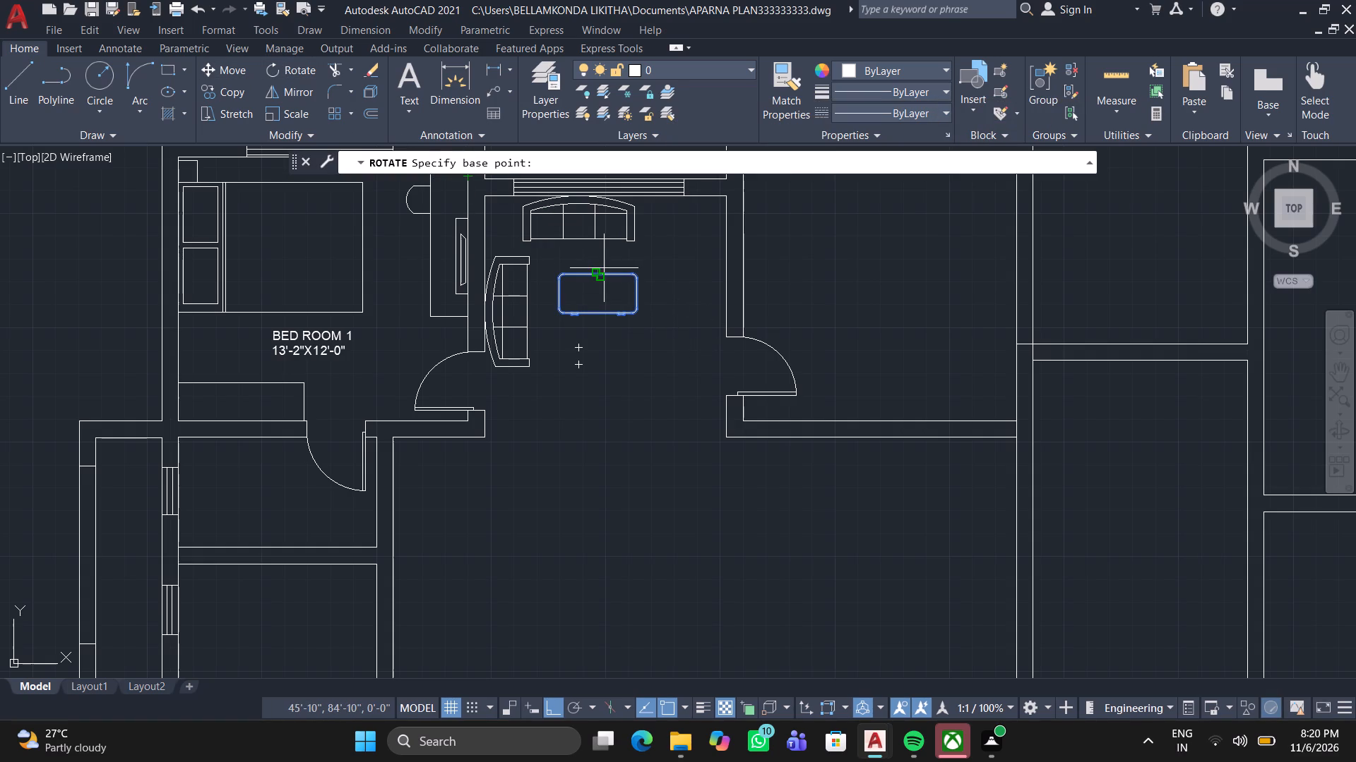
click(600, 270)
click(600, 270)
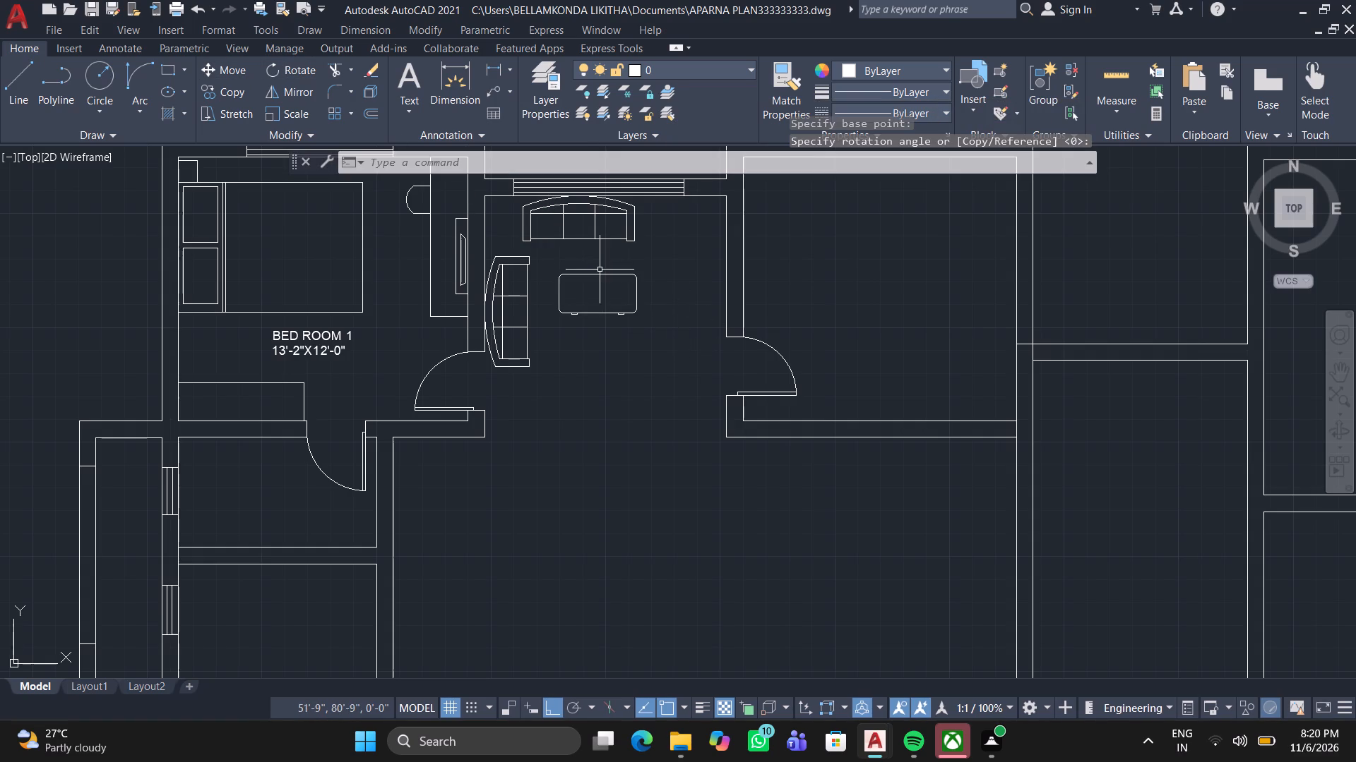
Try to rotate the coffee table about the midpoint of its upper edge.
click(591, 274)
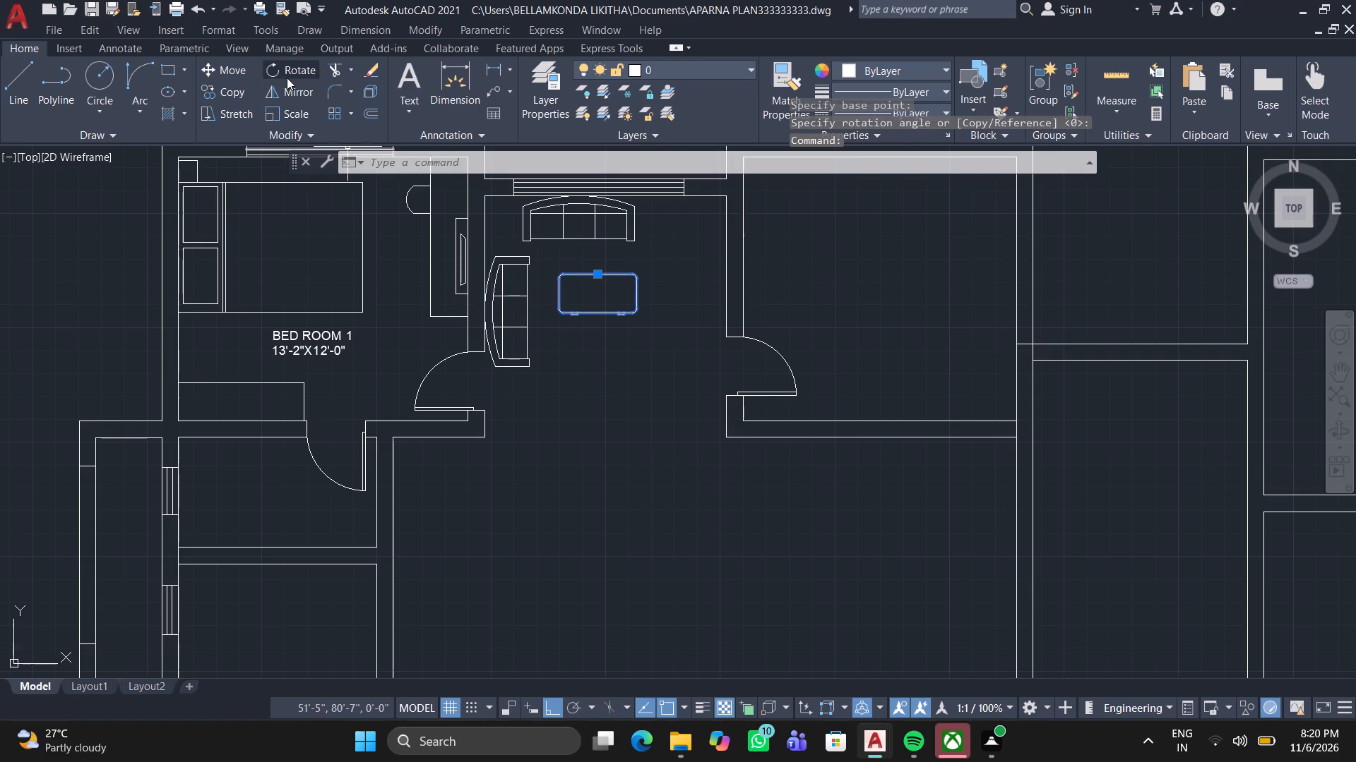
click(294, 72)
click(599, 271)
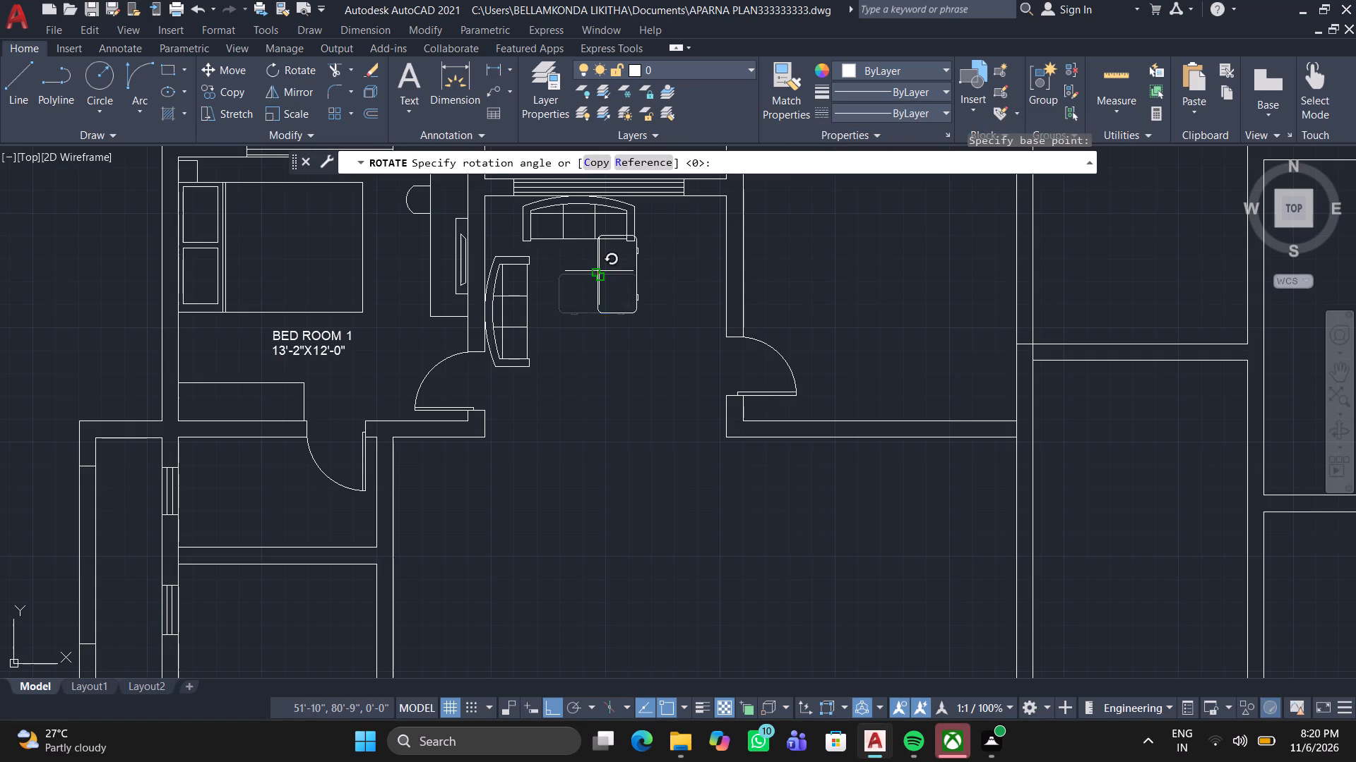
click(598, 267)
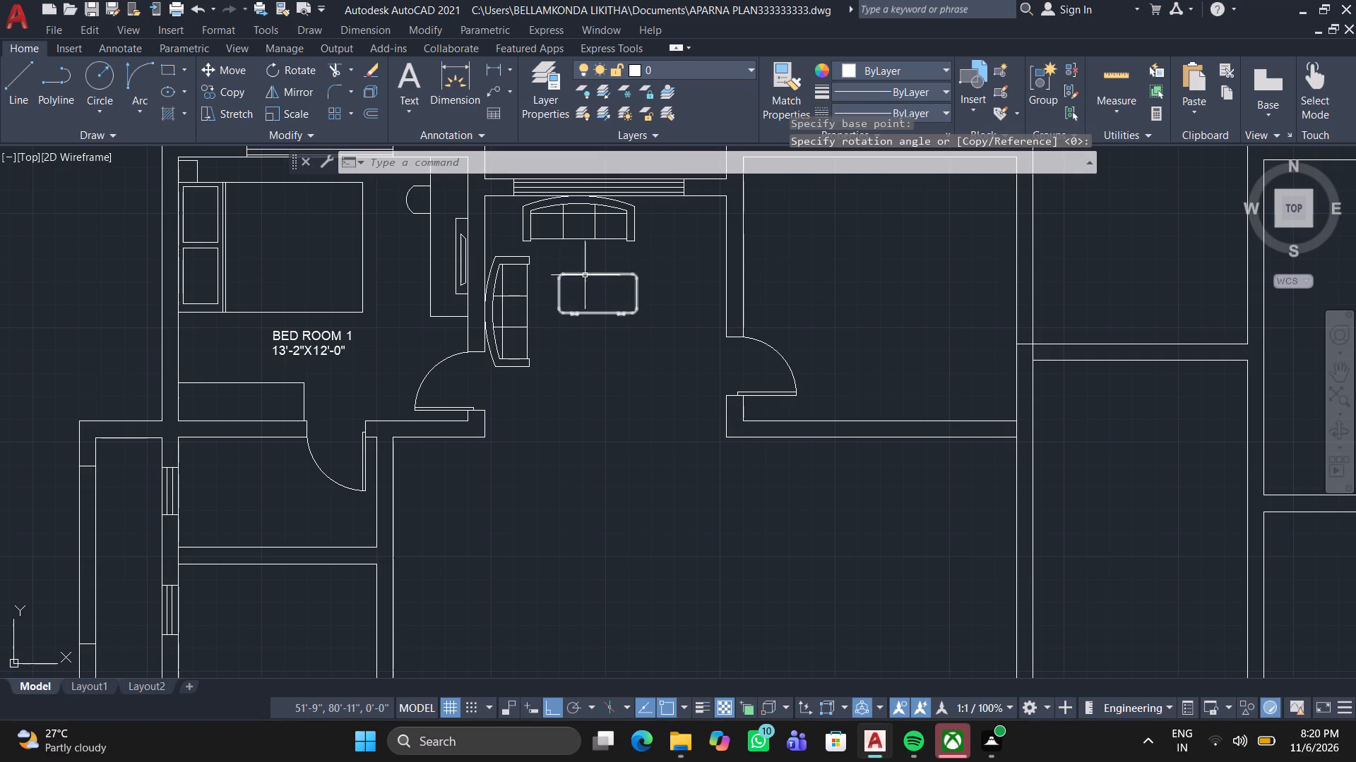
Rotate the coffee table 90° about the midpoint of its upper edge so it stands lengthwise.
click(586, 274)
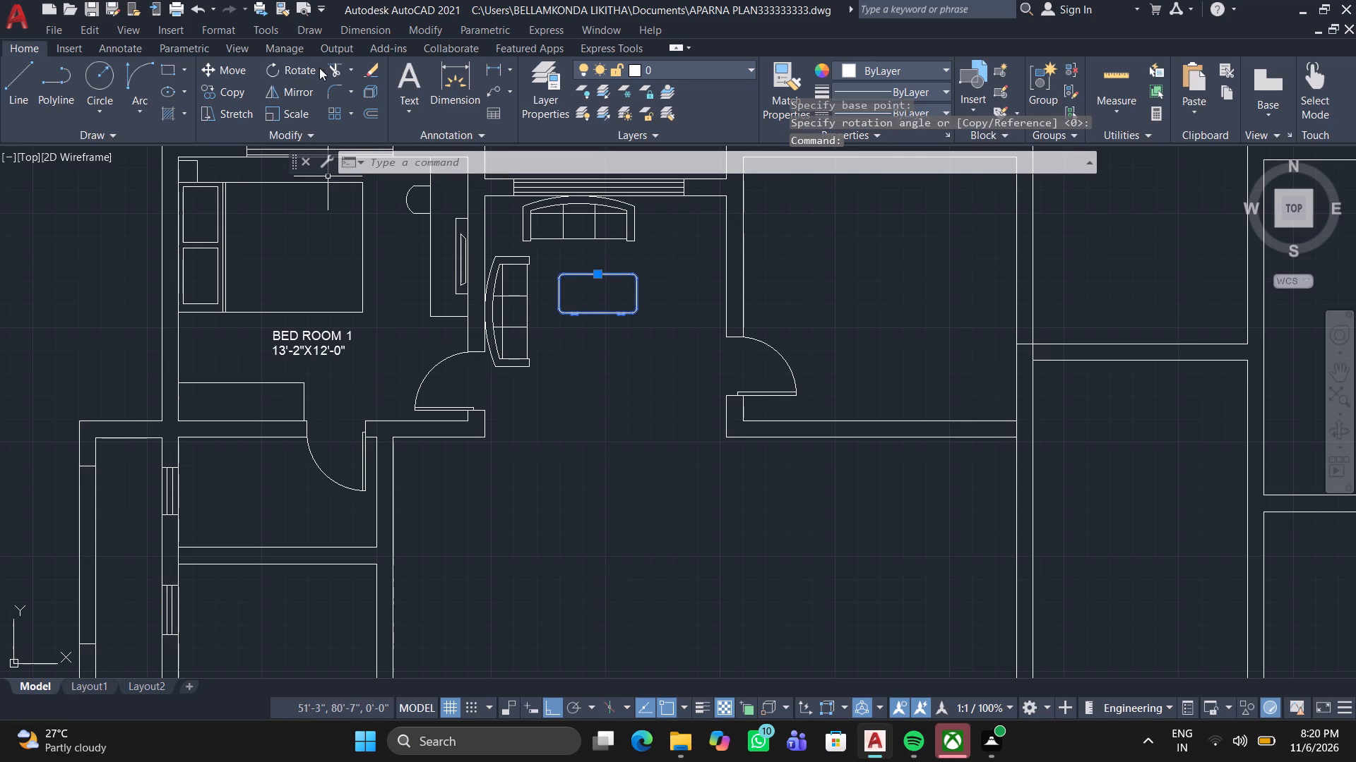
drag(300, 66, 329, 87)
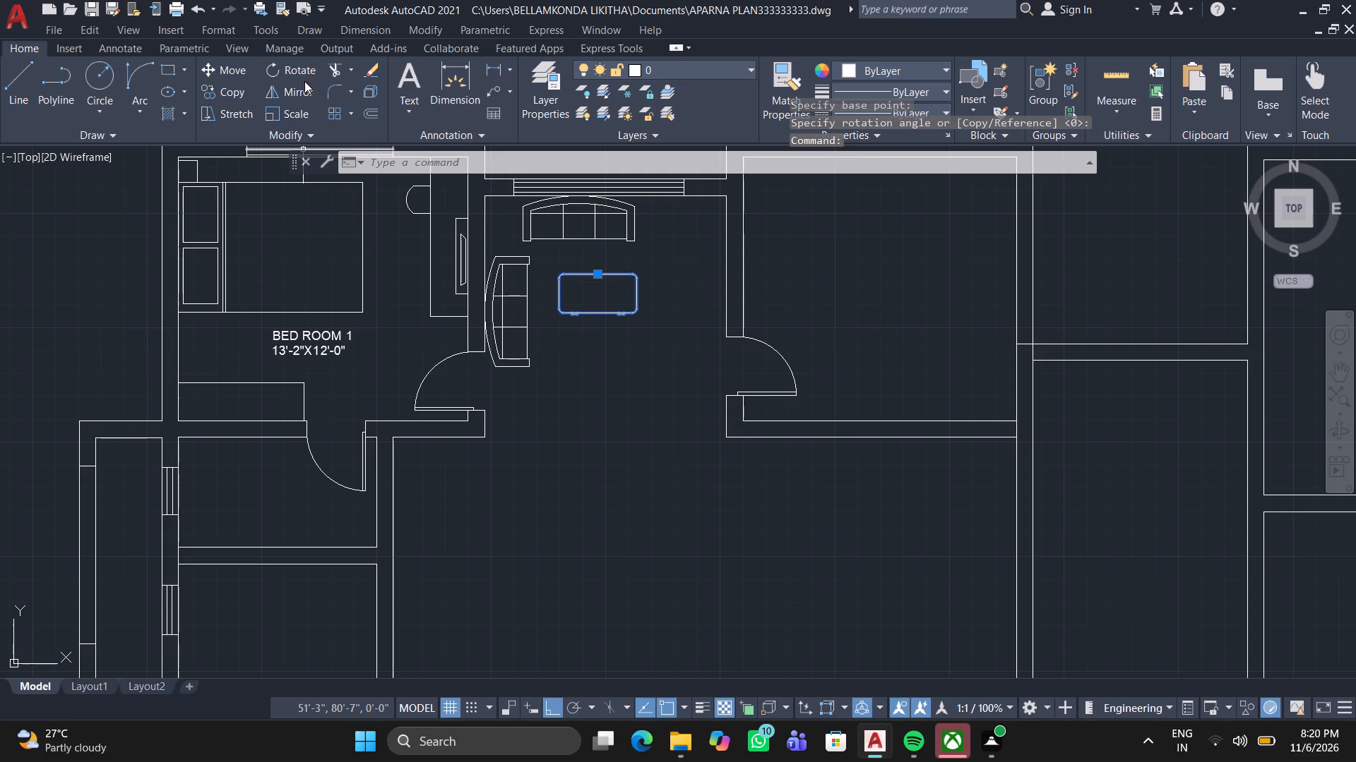
click(308, 73)
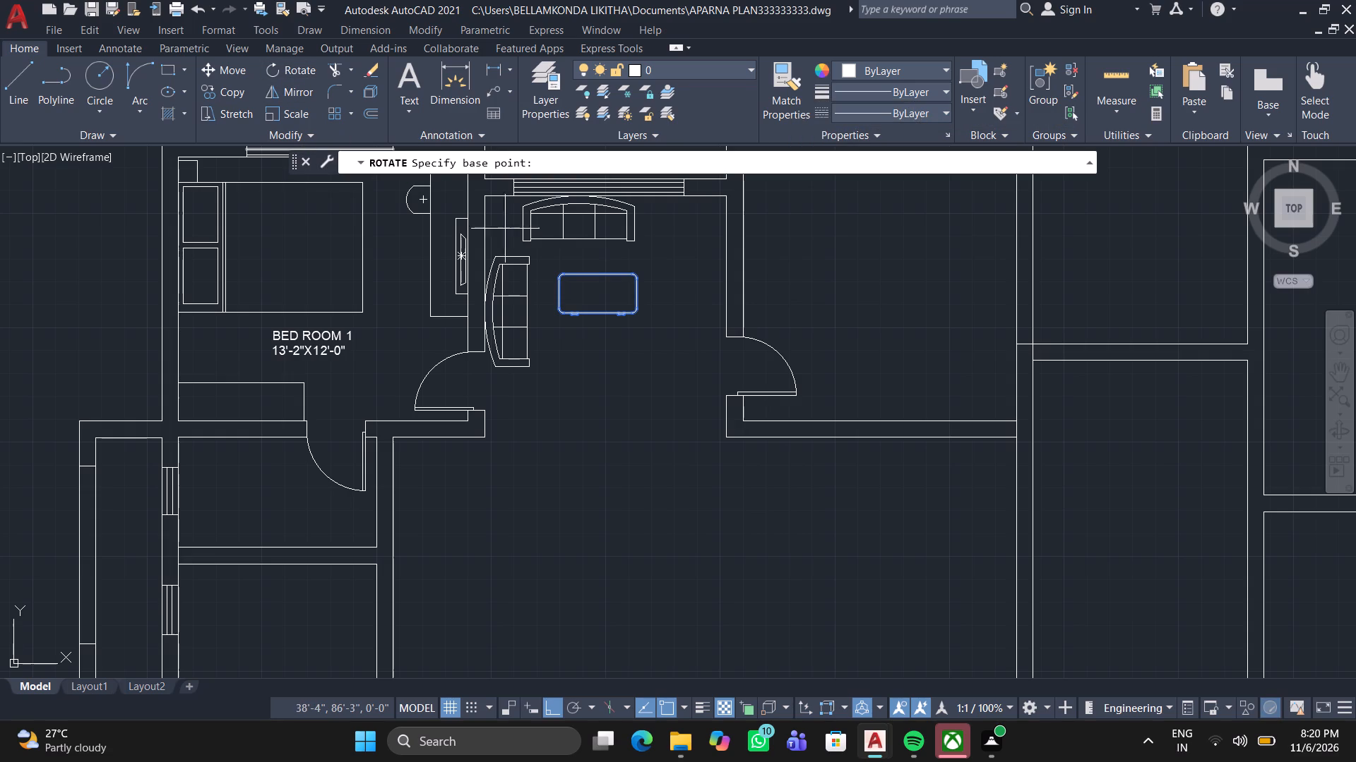
click(595, 277)
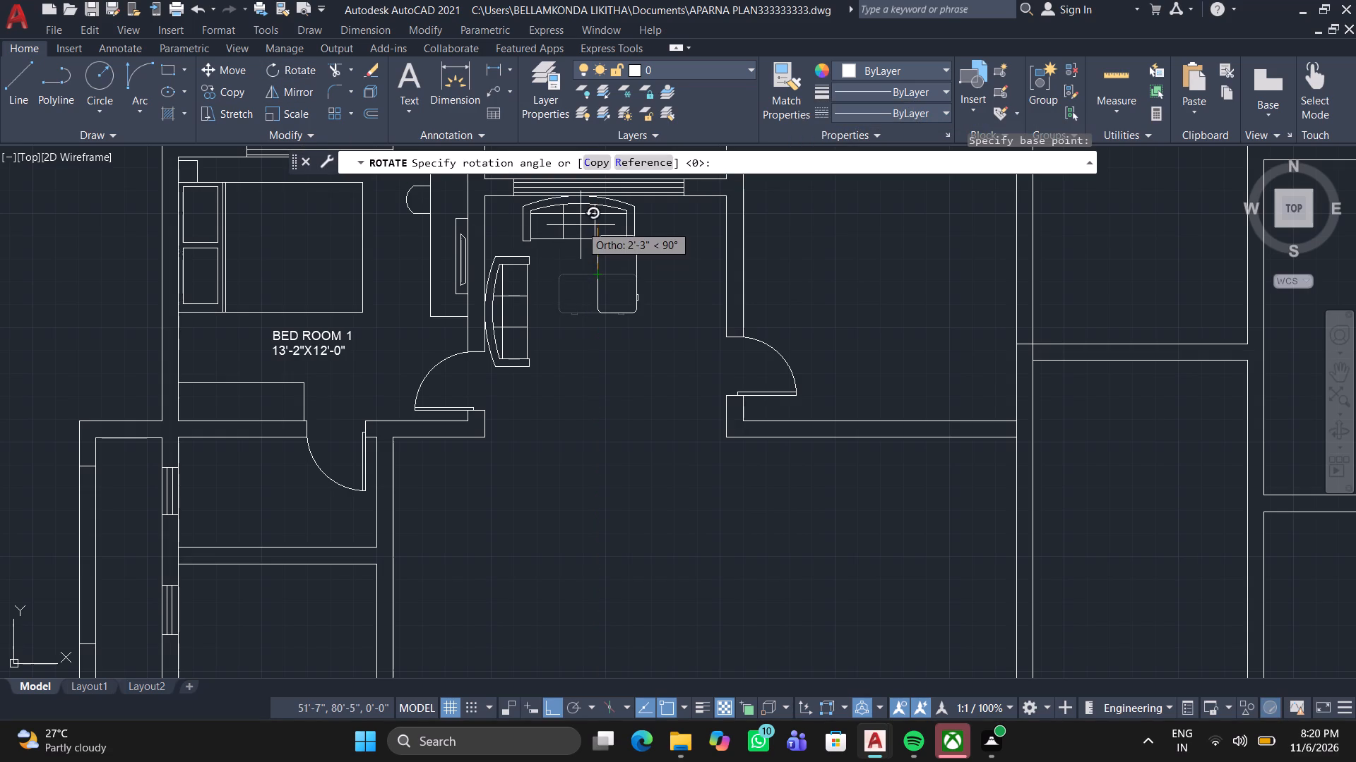
click(581, 225)
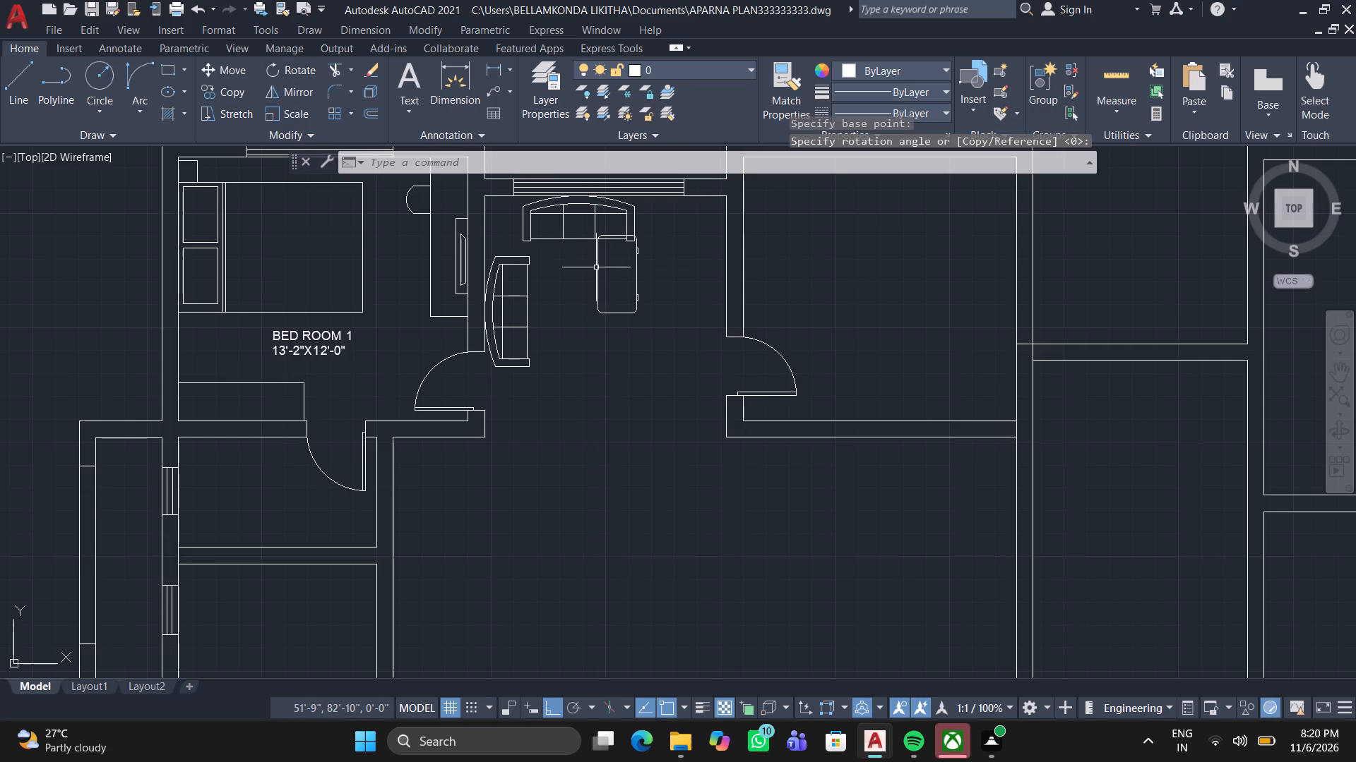
Scale the coffee table down slightly, using the nearby sofa corner at the table's upper right as base point.
click(596, 263)
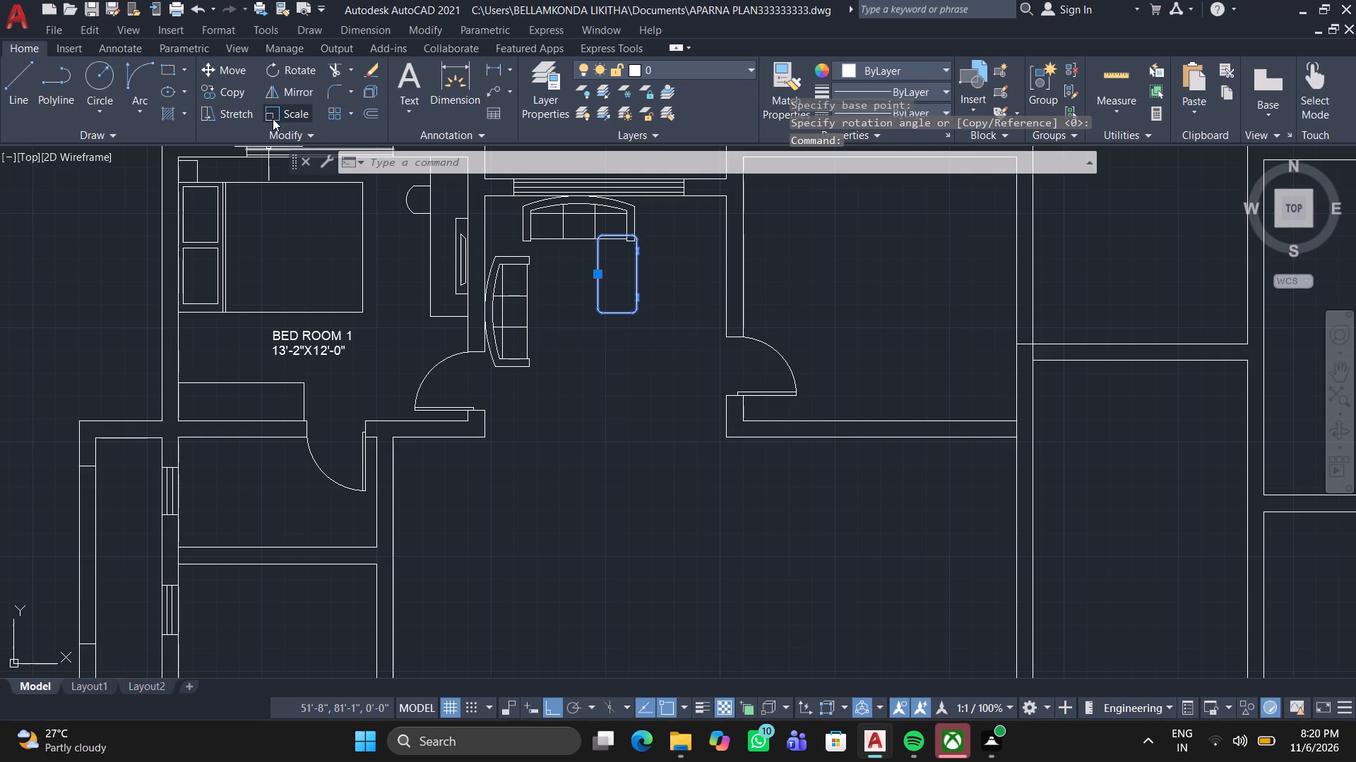
click(276, 114)
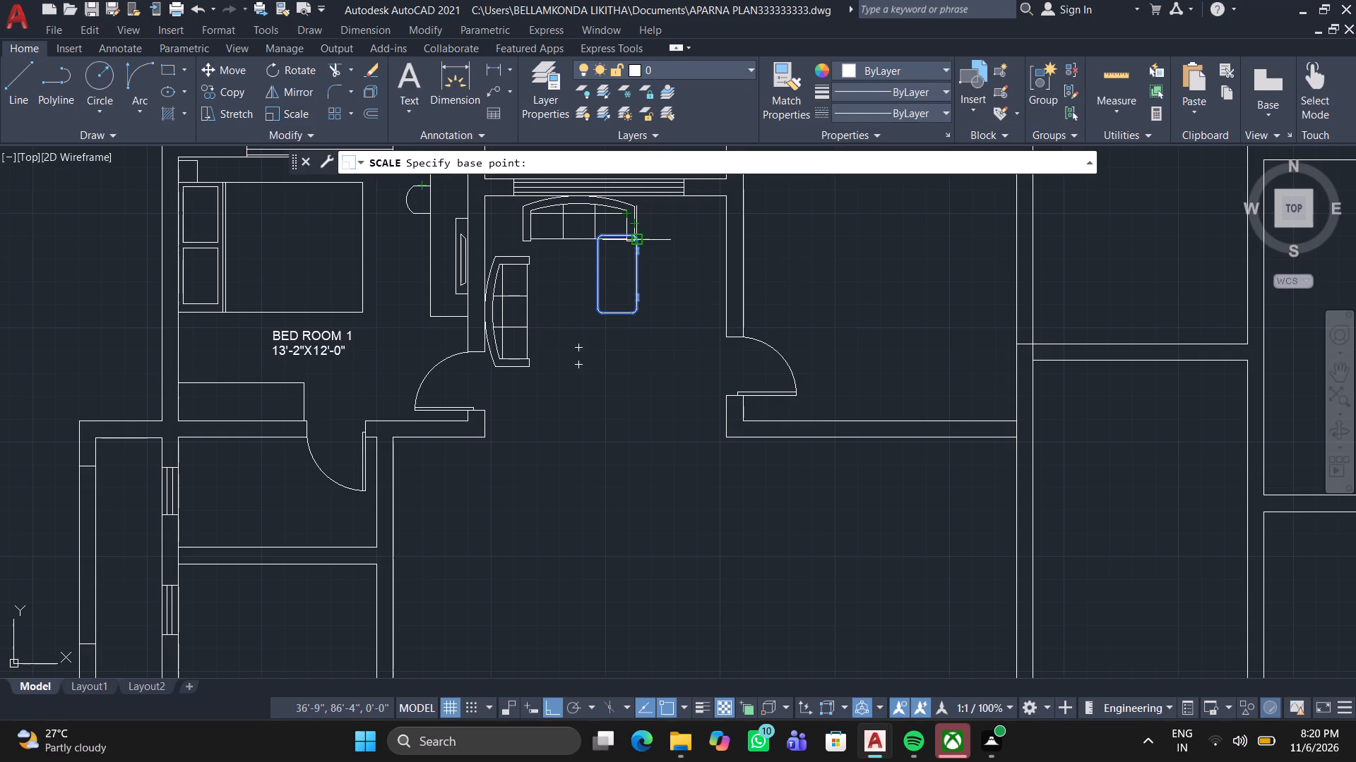
click(638, 241)
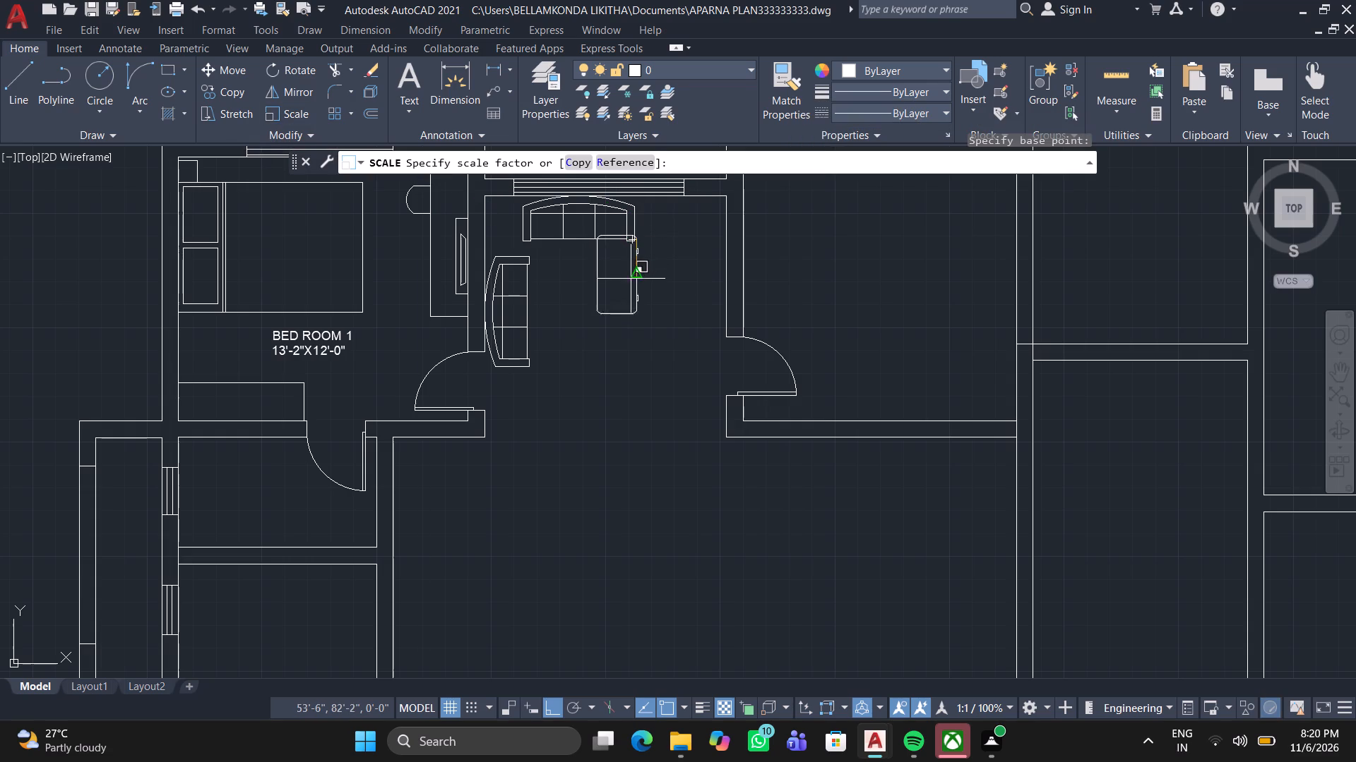
click(631, 272)
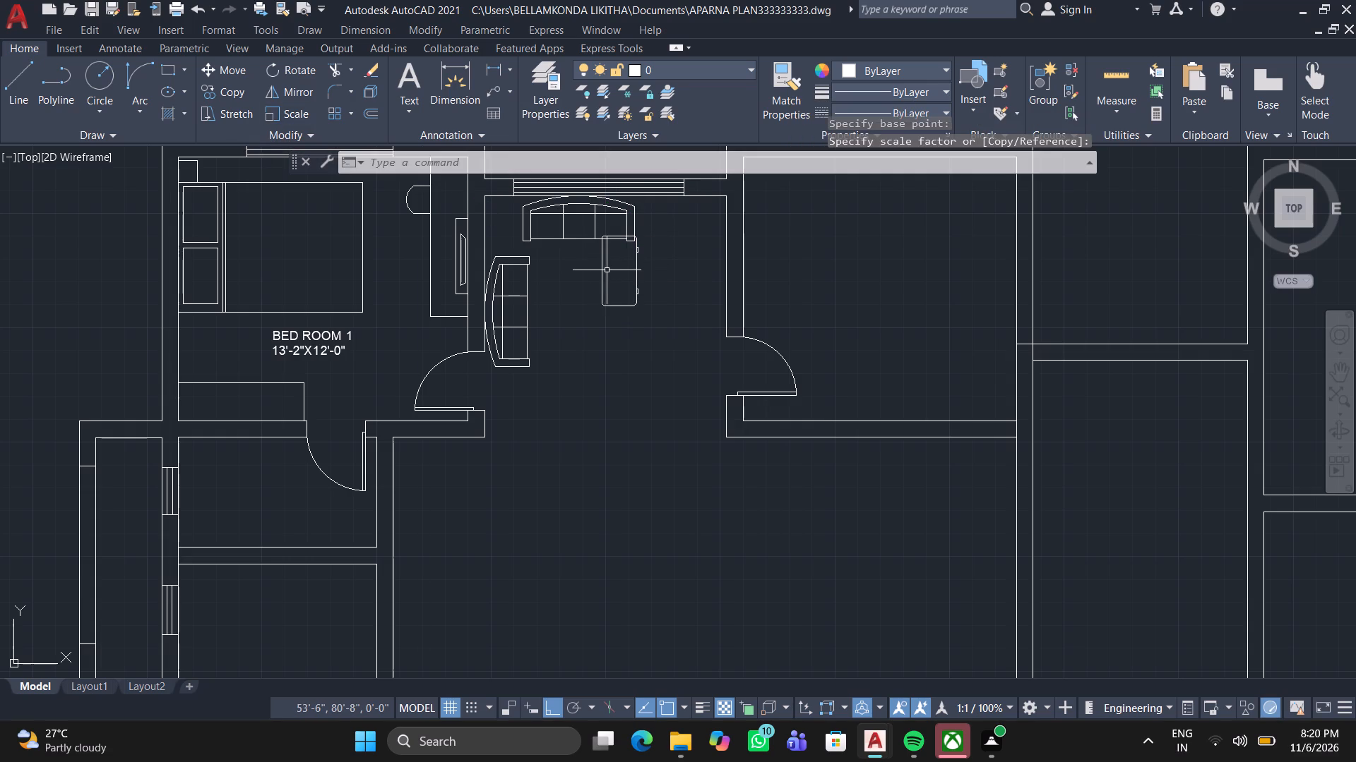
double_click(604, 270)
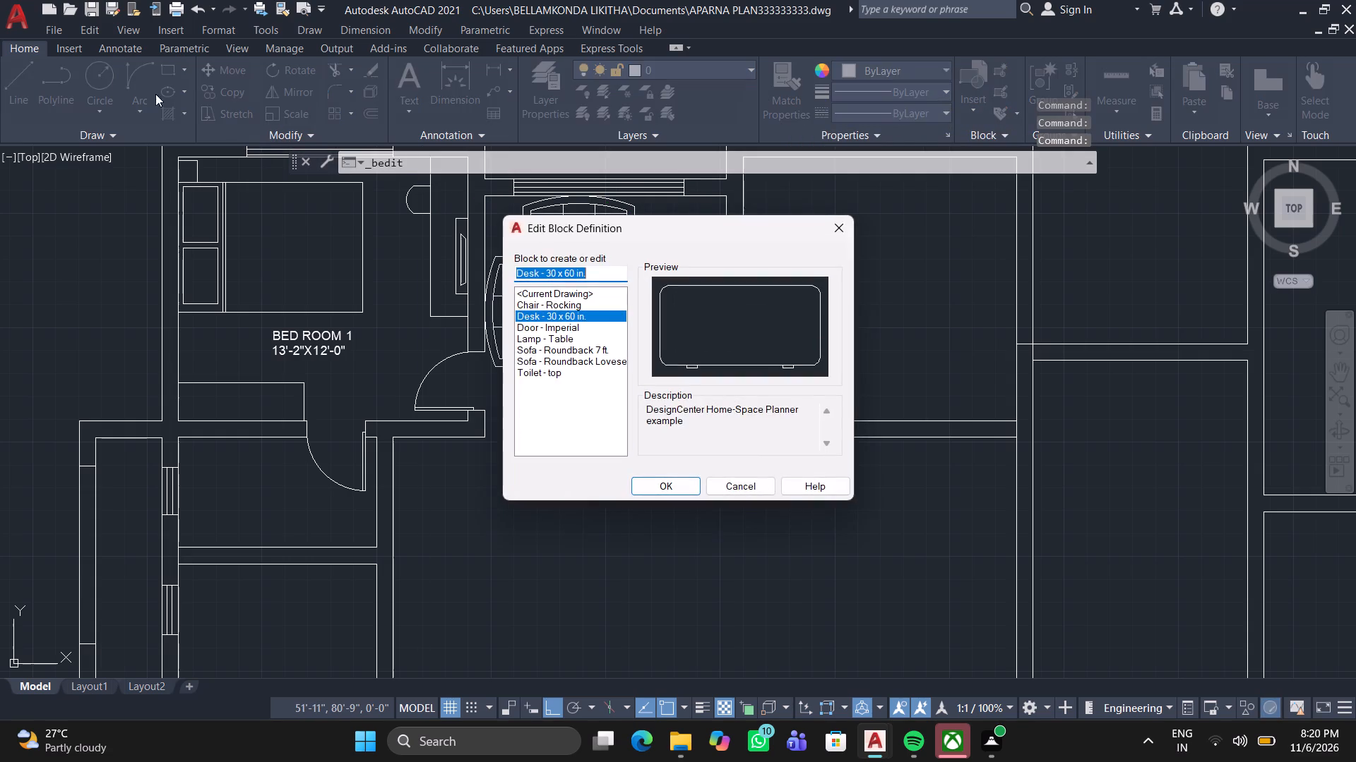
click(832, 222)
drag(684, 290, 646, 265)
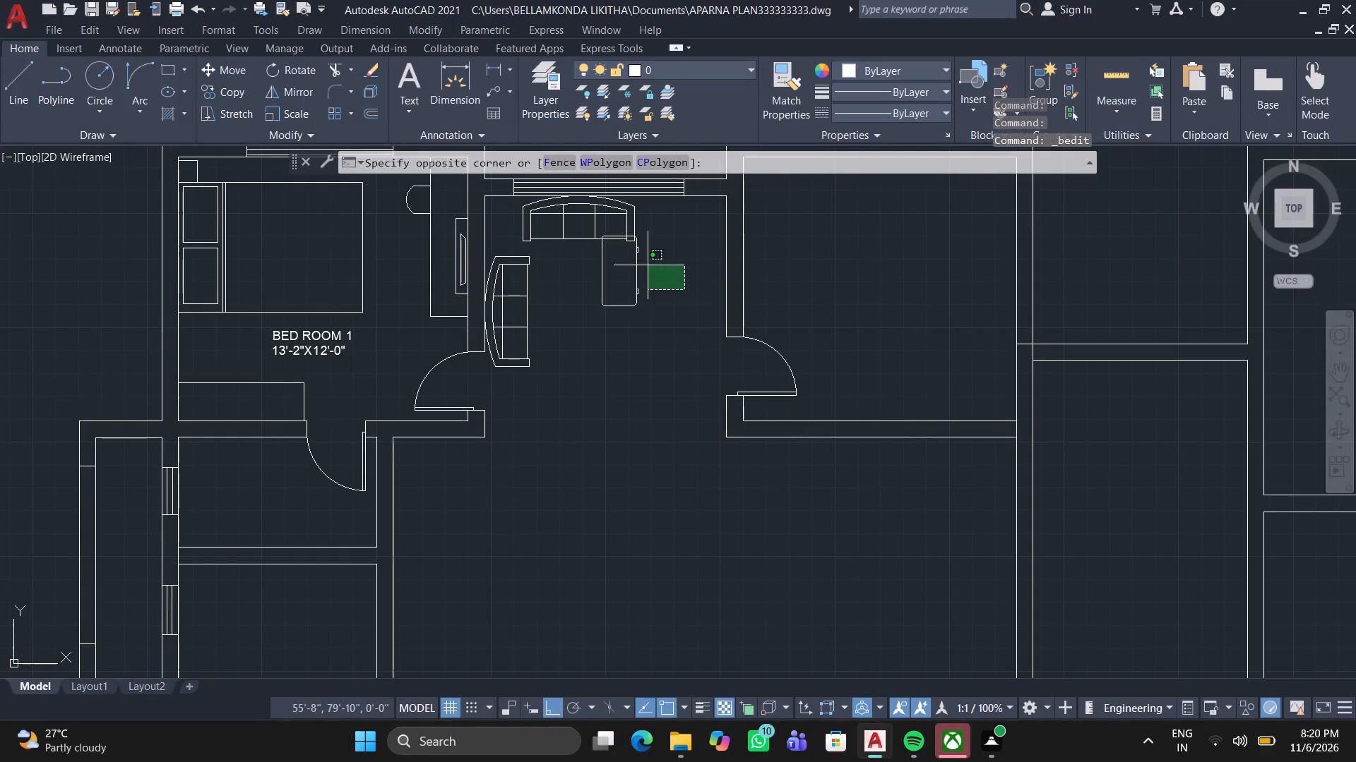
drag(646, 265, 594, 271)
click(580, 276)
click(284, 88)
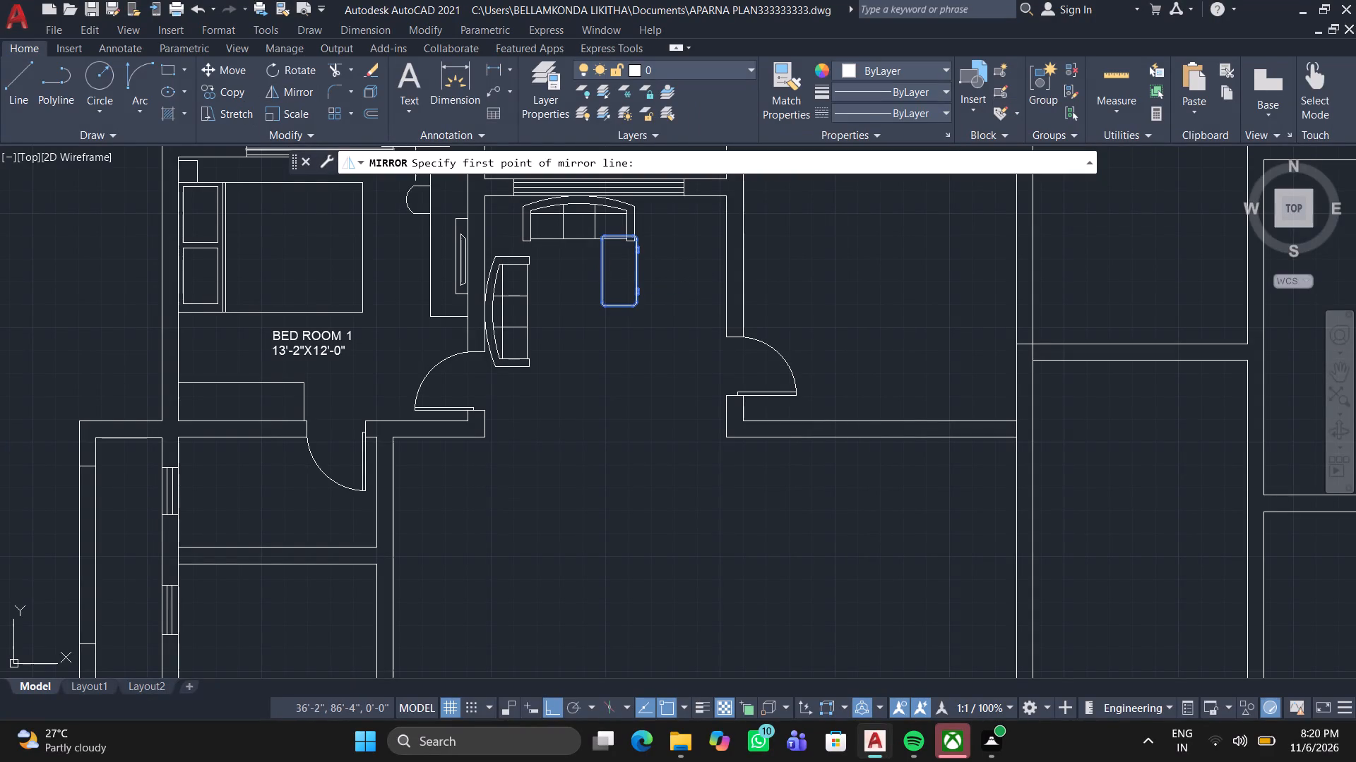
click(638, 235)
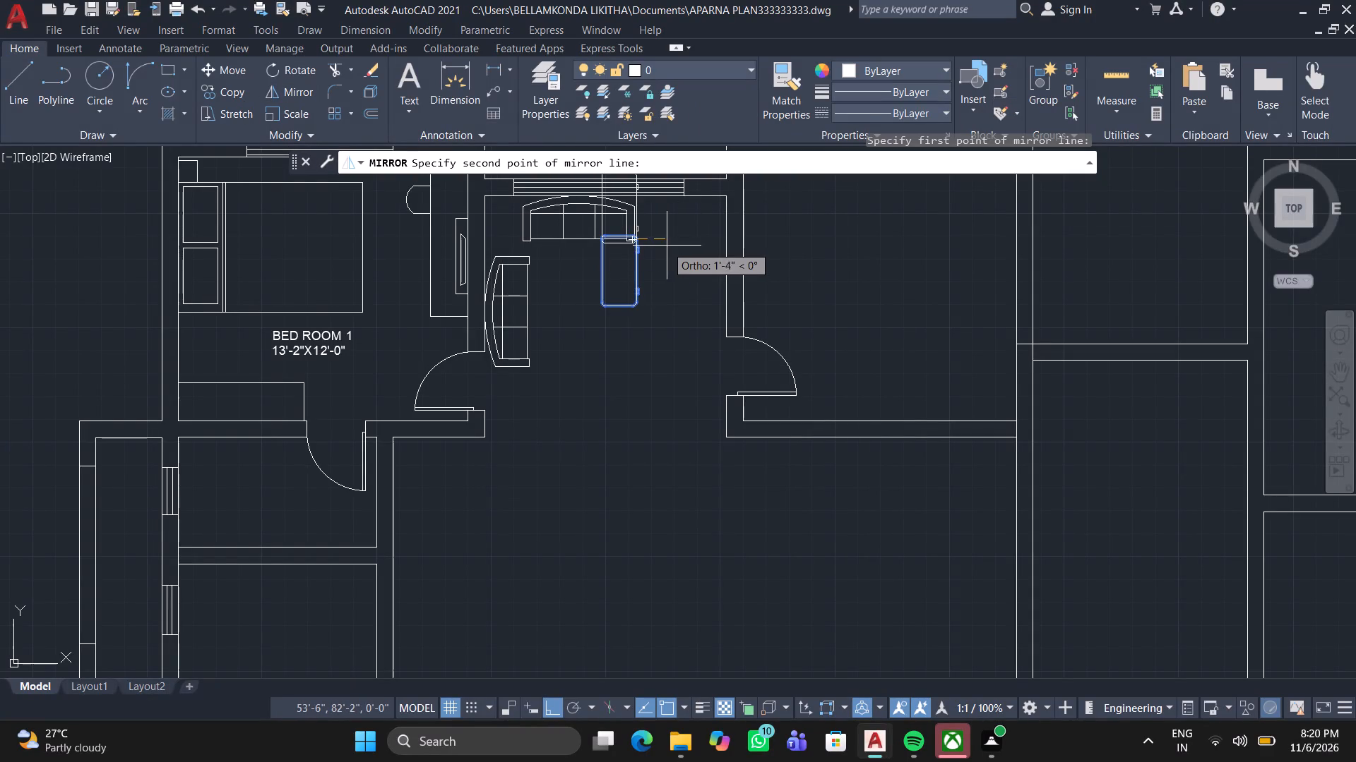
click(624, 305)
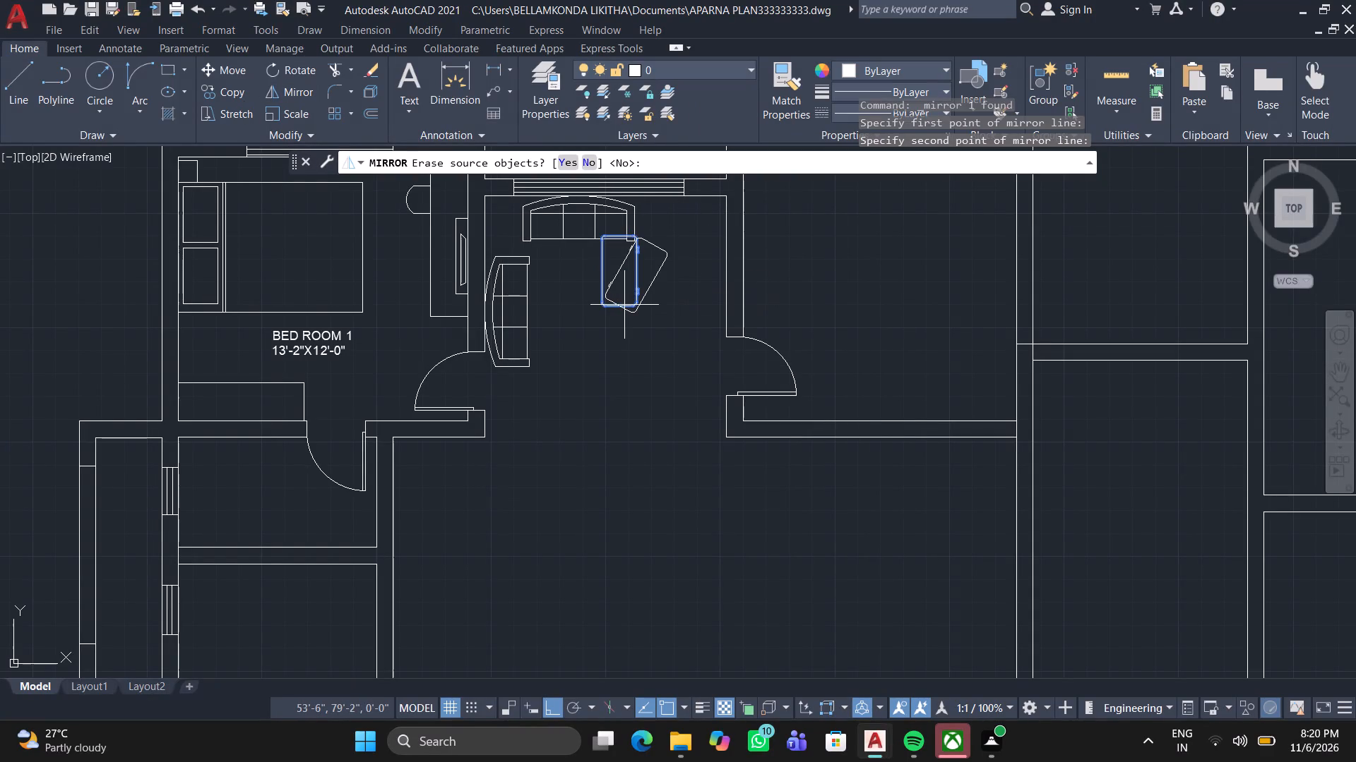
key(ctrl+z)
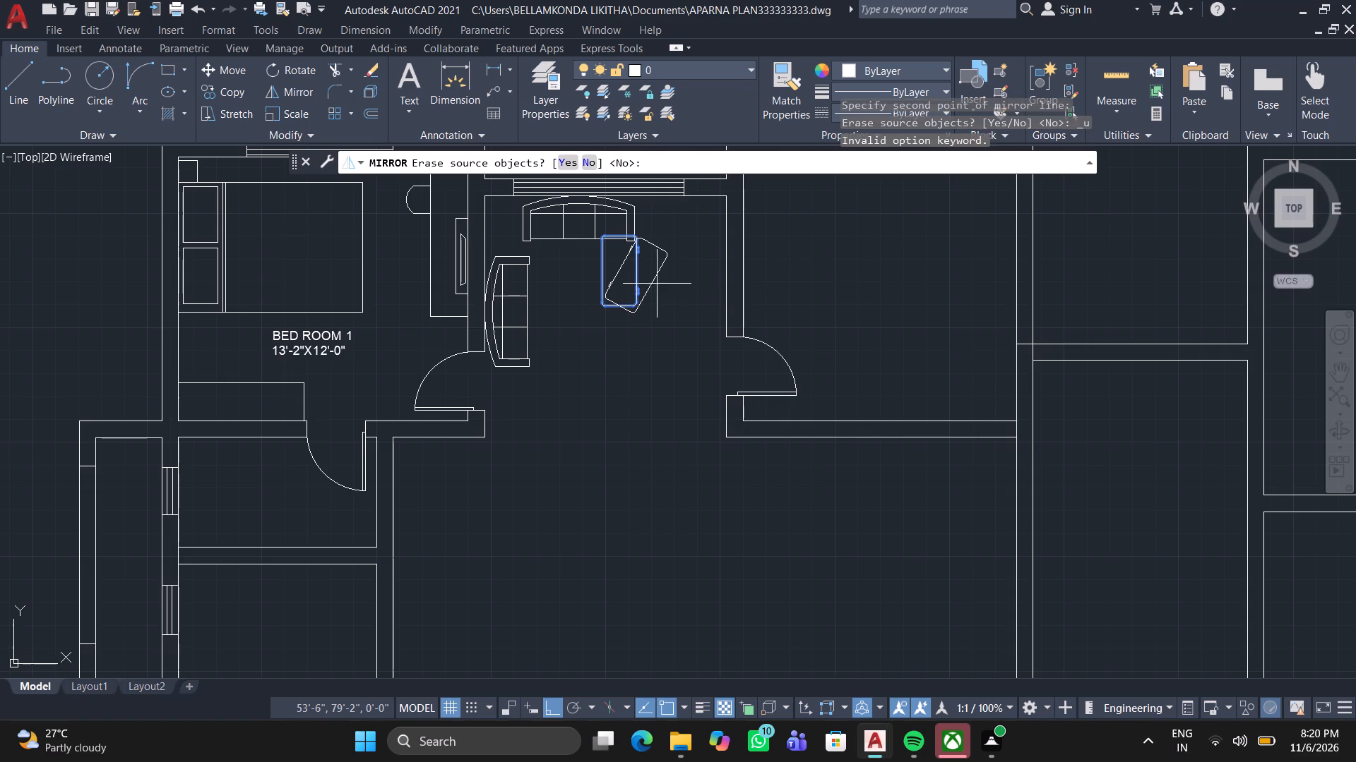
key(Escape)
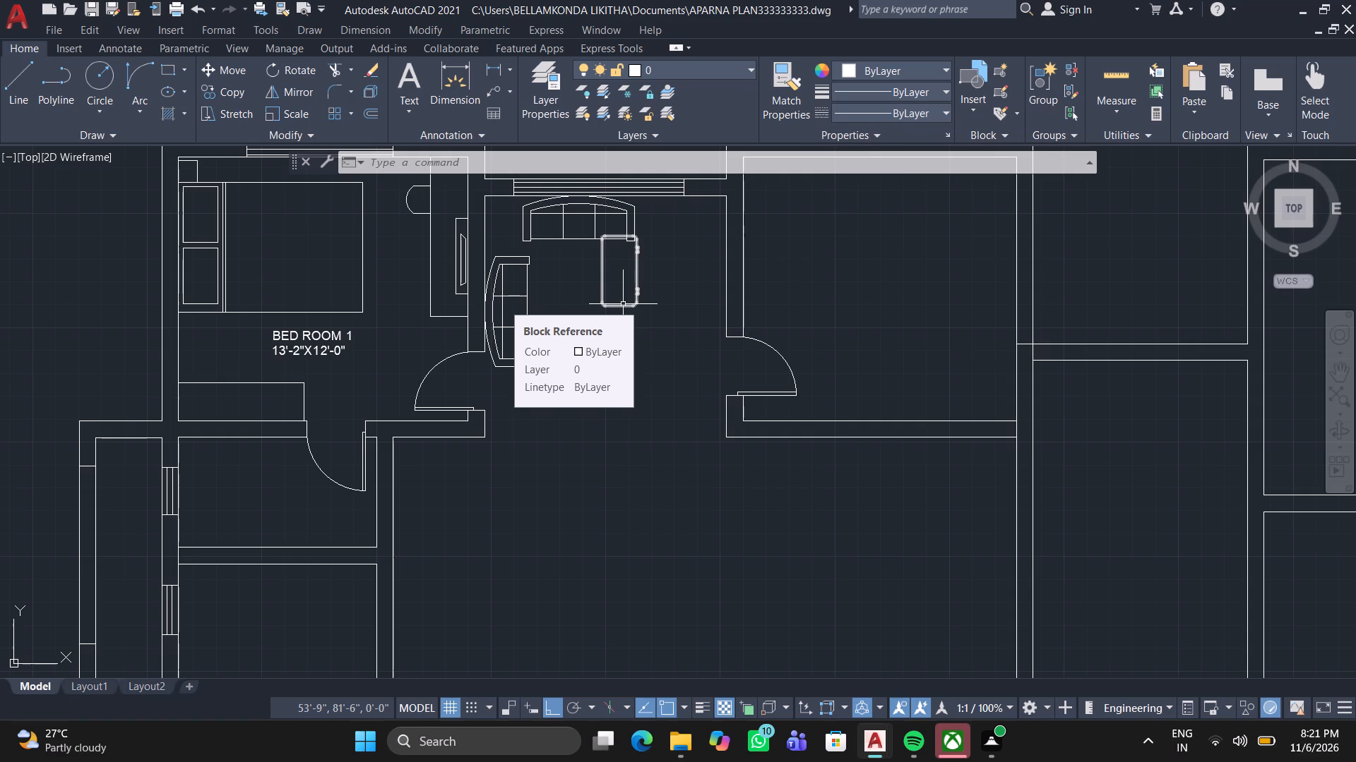
Mirror the coffee table about a vertical line along its right-hand edge, keeping the source object.
click(619, 307)
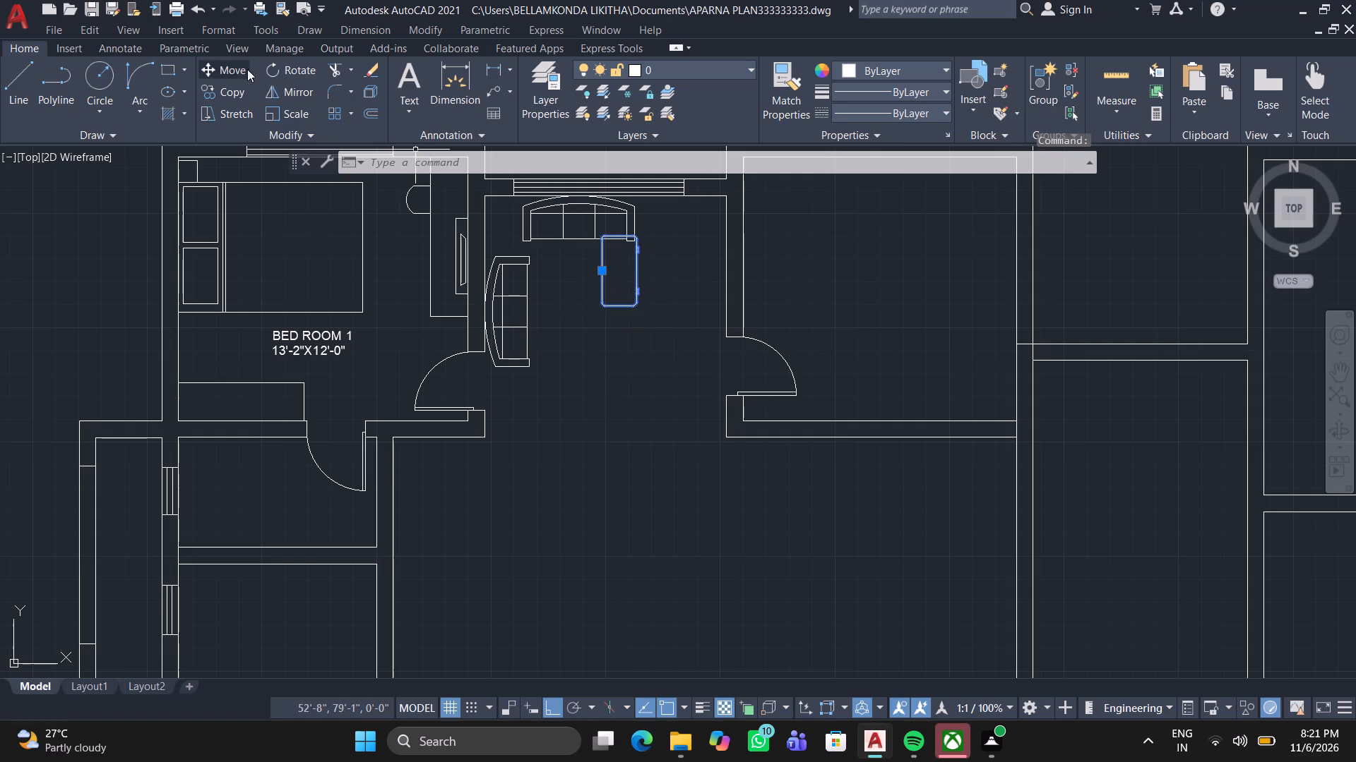
click(274, 83)
scroll(644, 231, up, 3)
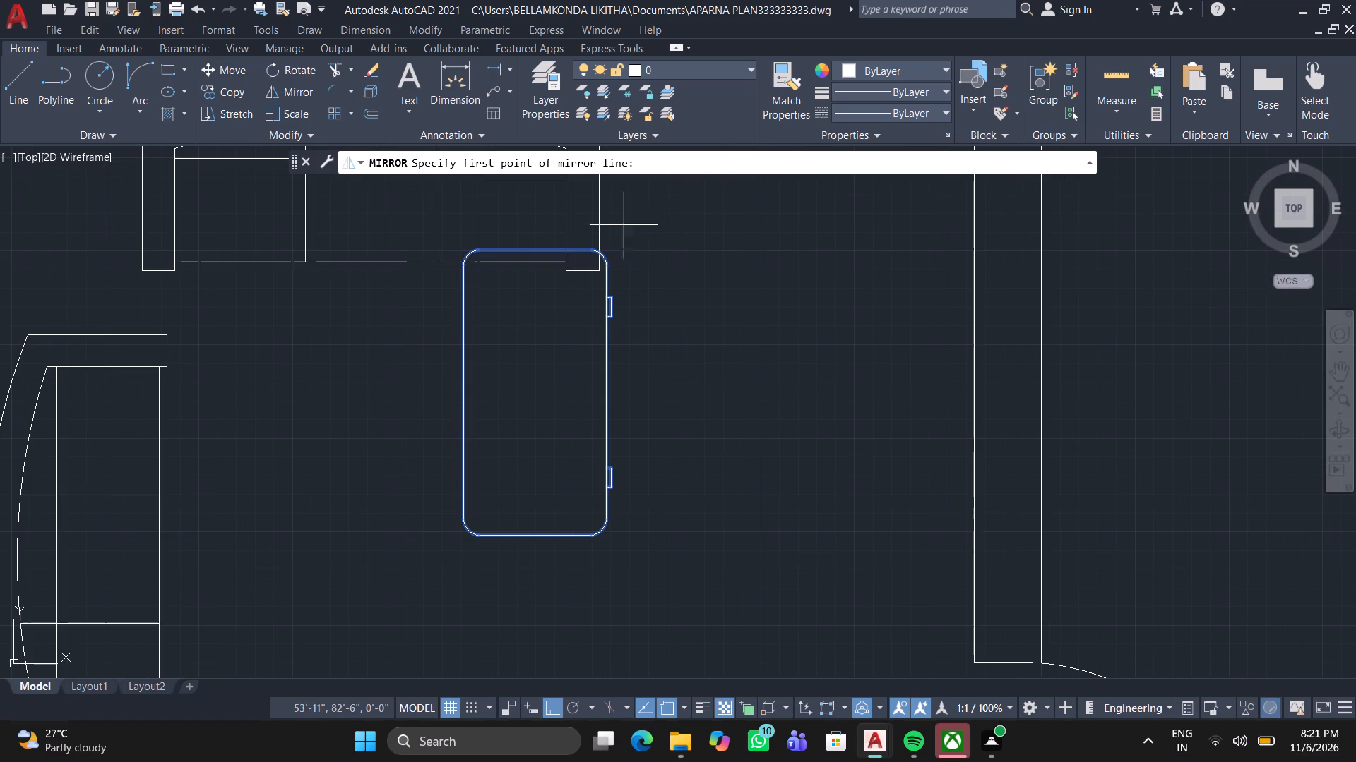
click(603, 257)
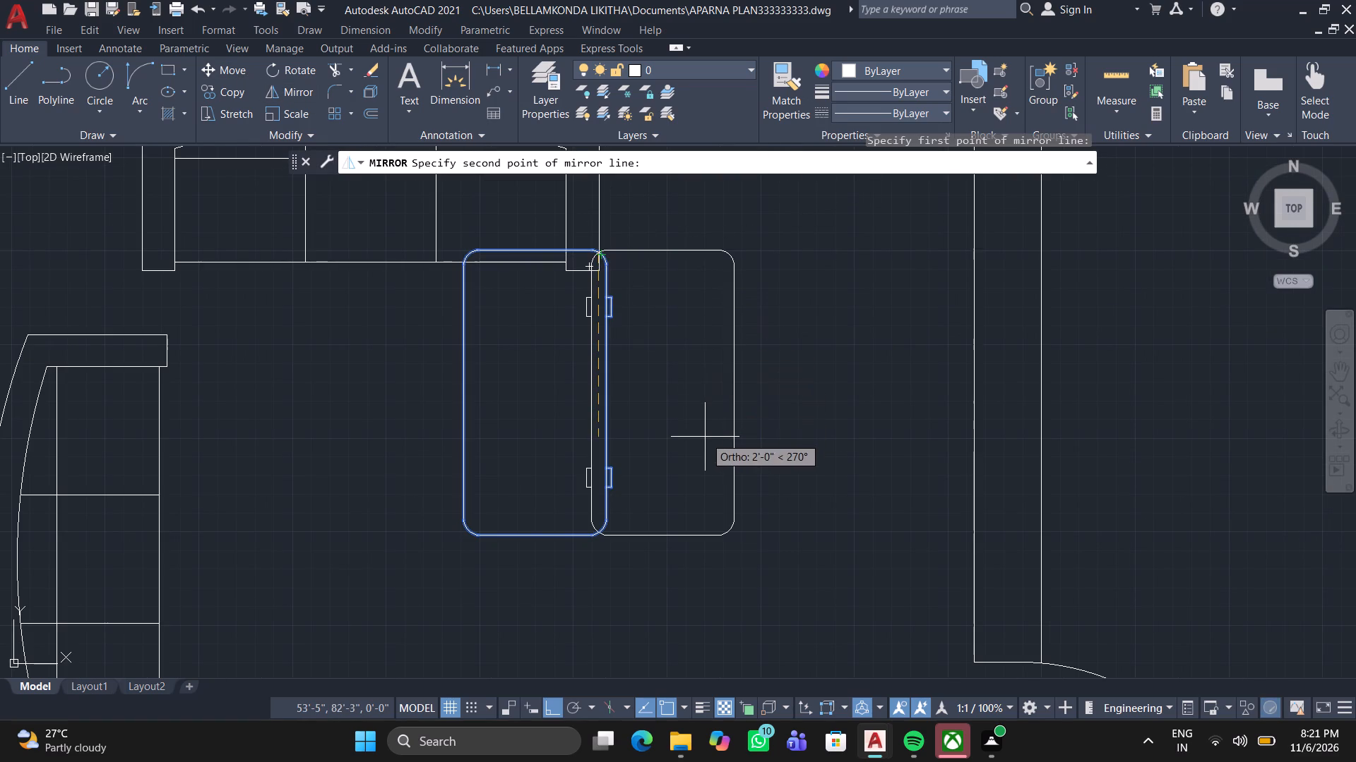
click(705, 437)
key(Return)
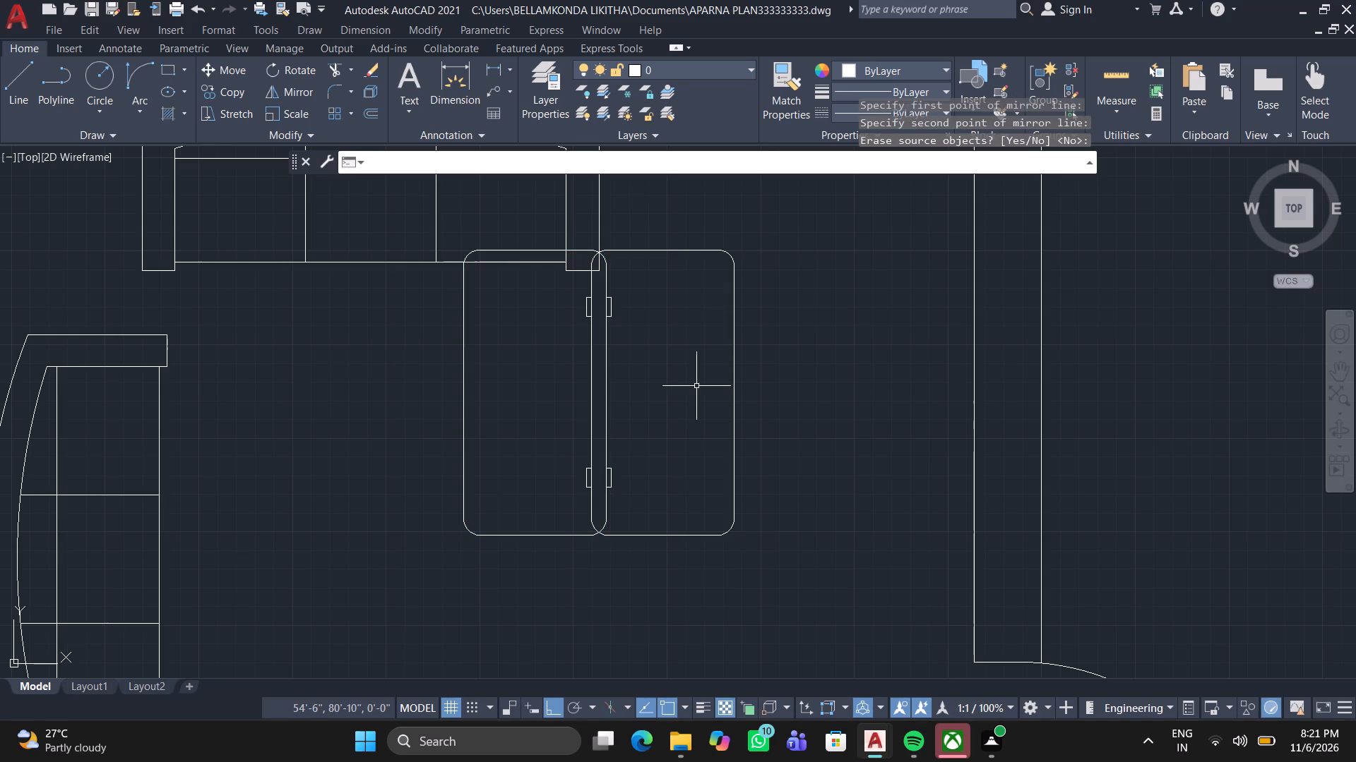
Delete the original coffee table, leaving only the mirrored one.
drag(467, 383, 434, 382)
drag(399, 387, 362, 394)
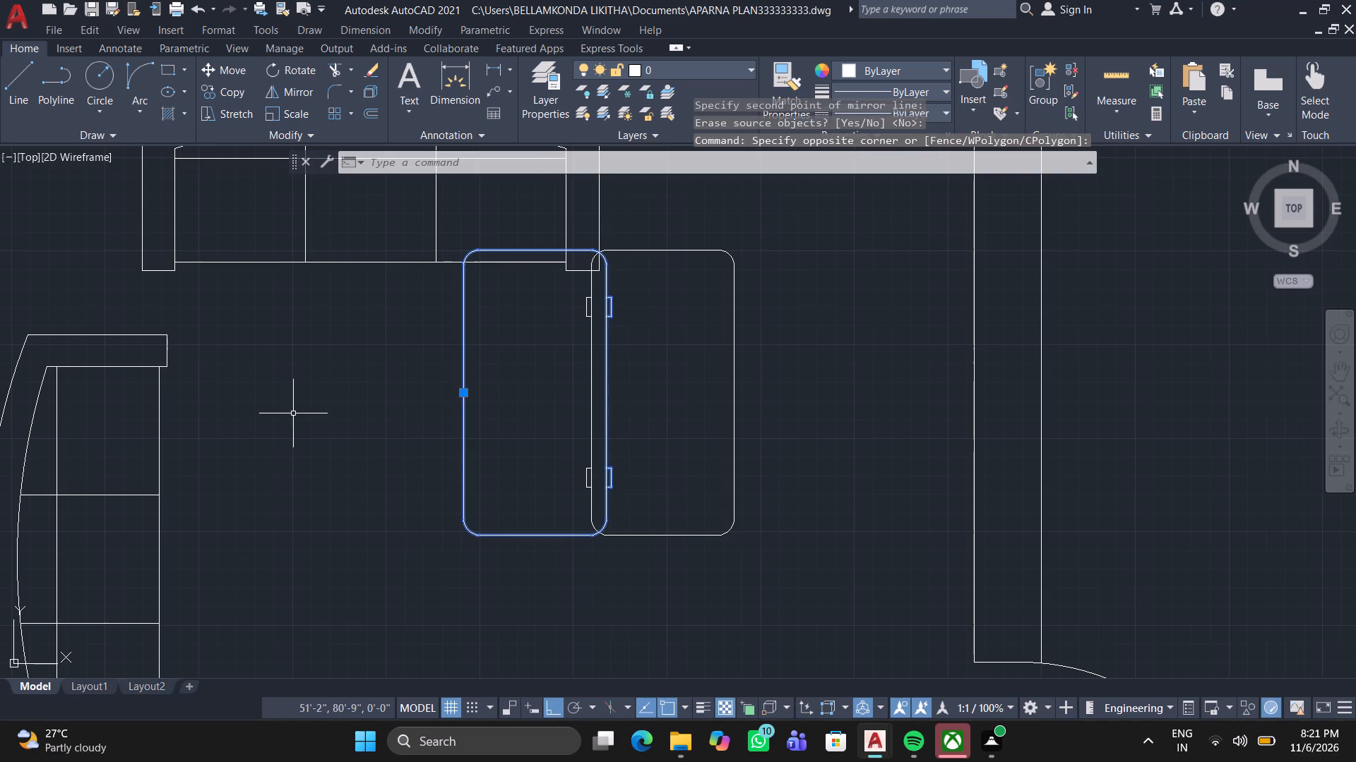
key(Delete)
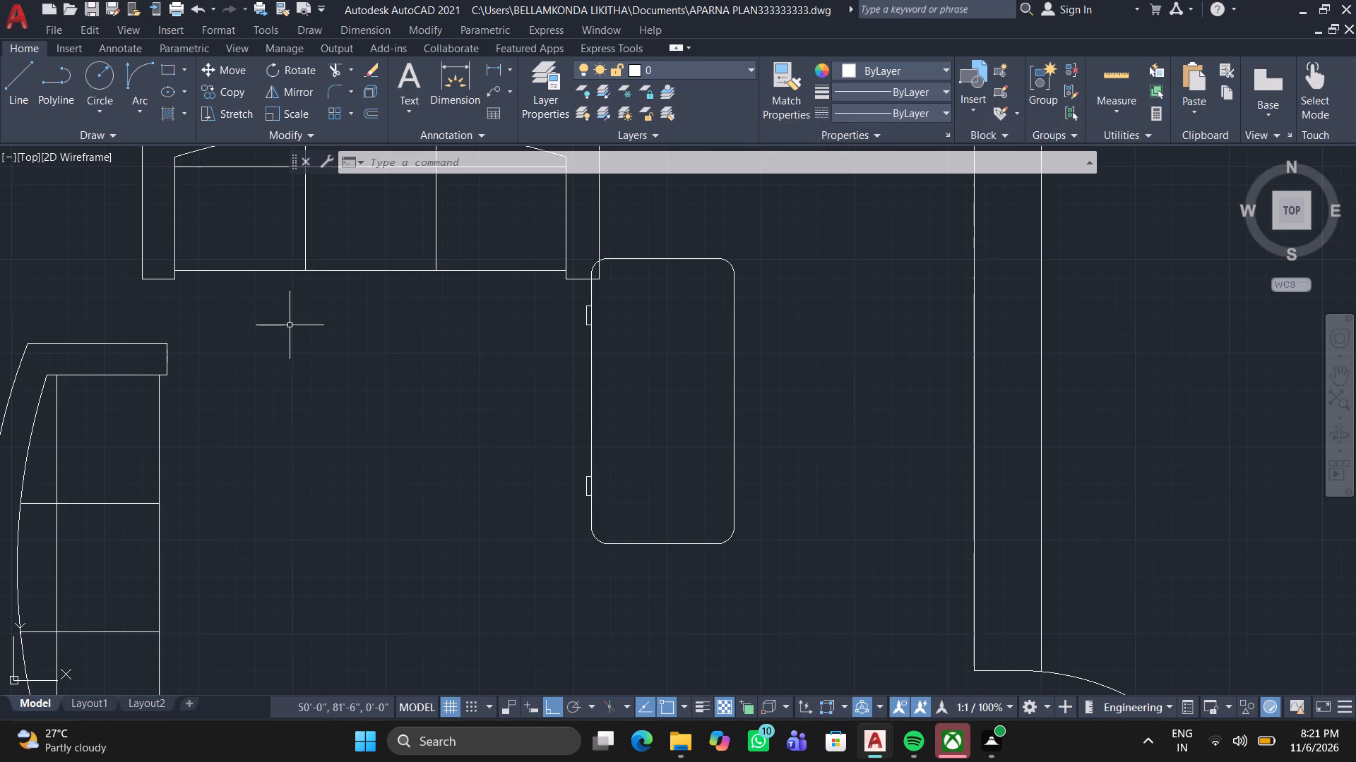
Turn Ortho off and move the mirrored coffee table by its long edge's midpoint to sit between the two sofas.
click(611, 391)
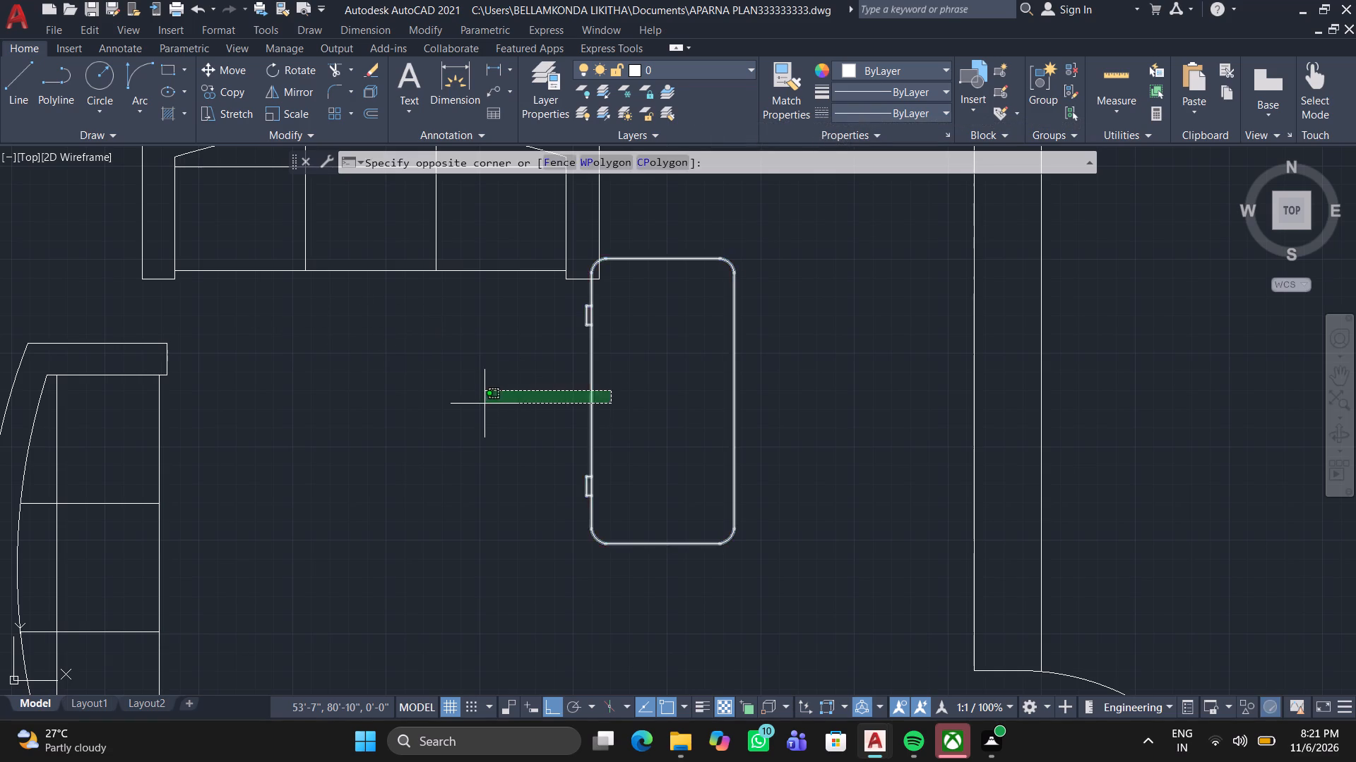
click(484, 404)
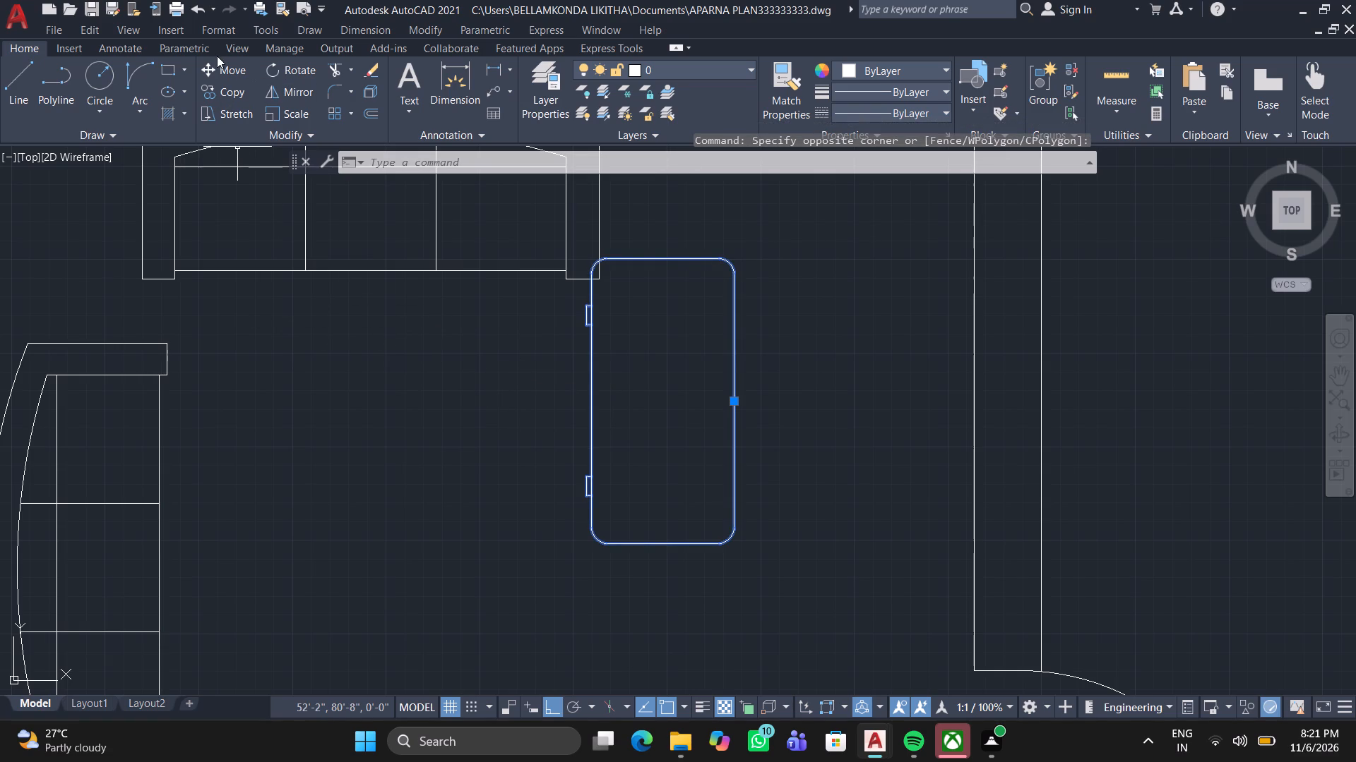
click(204, 69)
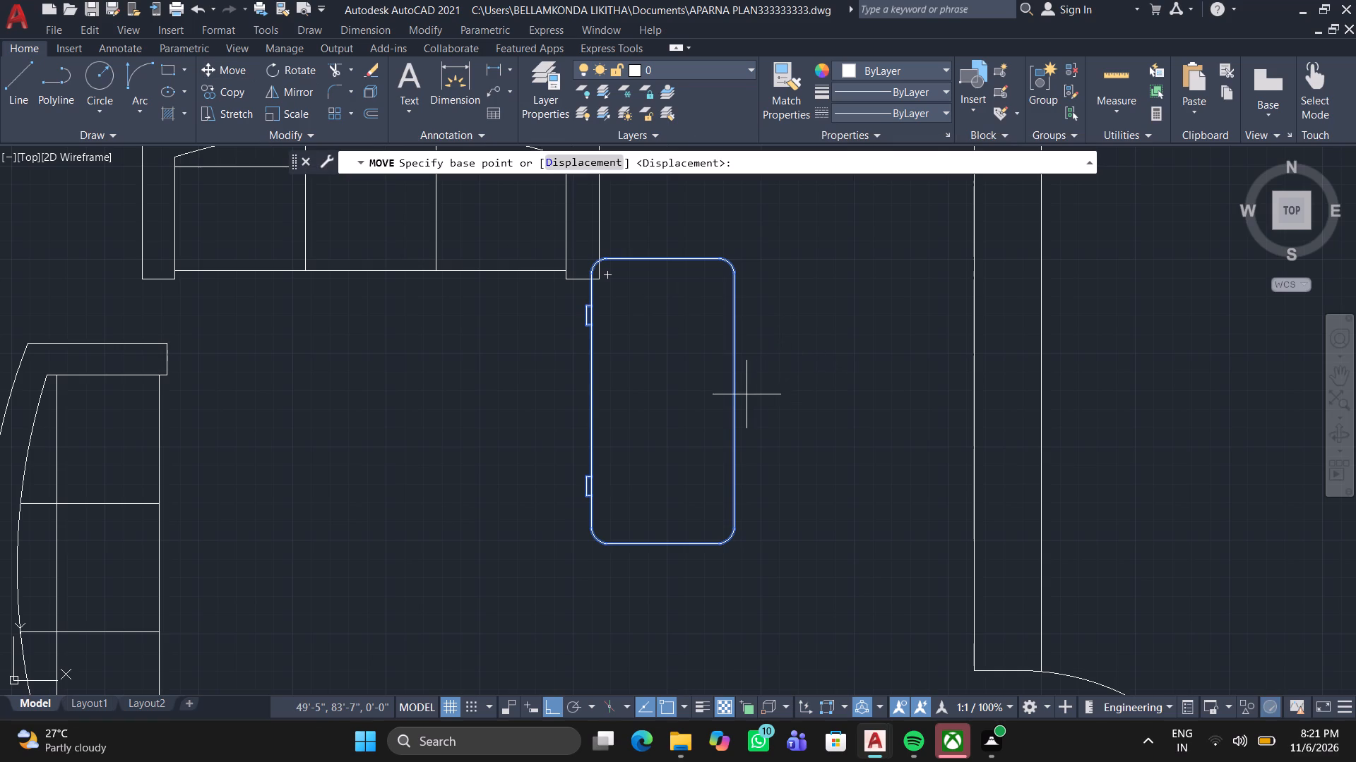
drag(736, 403, 729, 405)
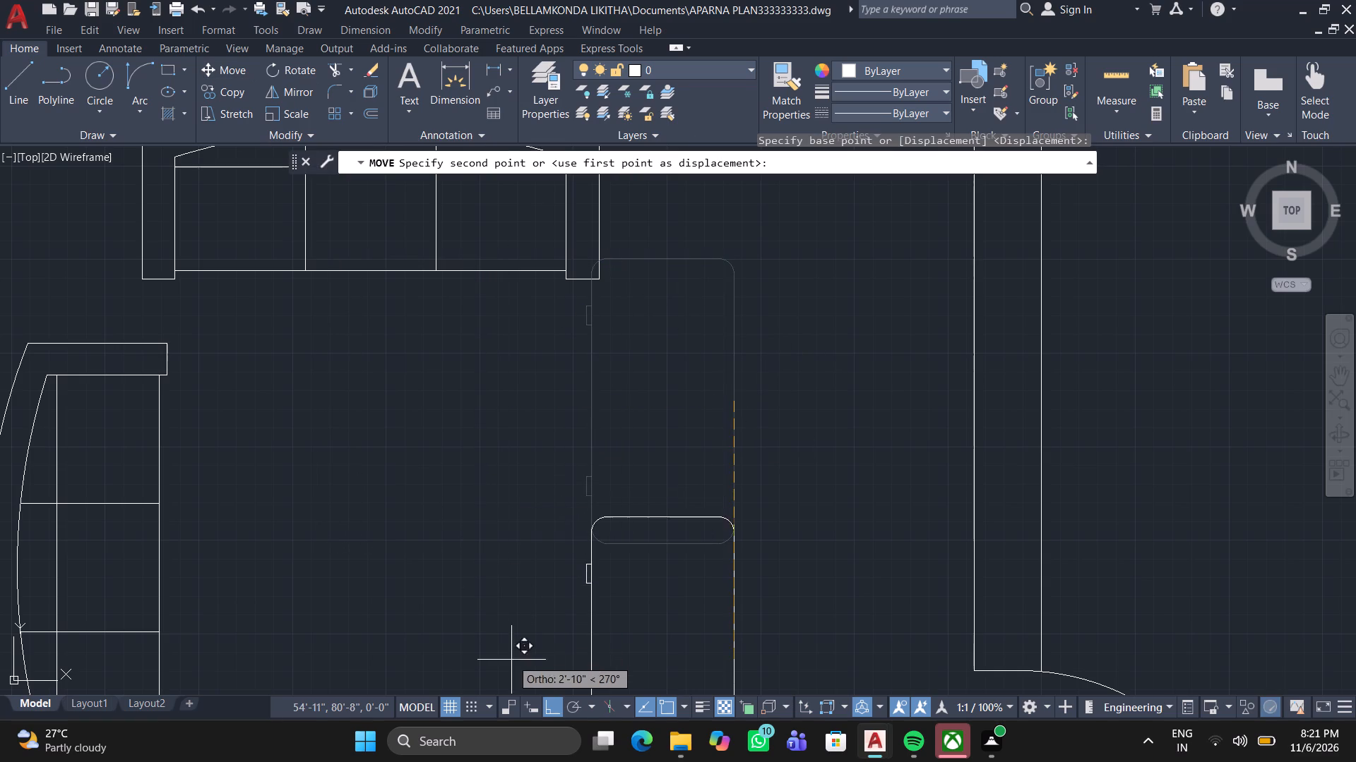
click(545, 699)
scroll(367, 567, down, 2)
middle_drag(369, 572, 408, 529)
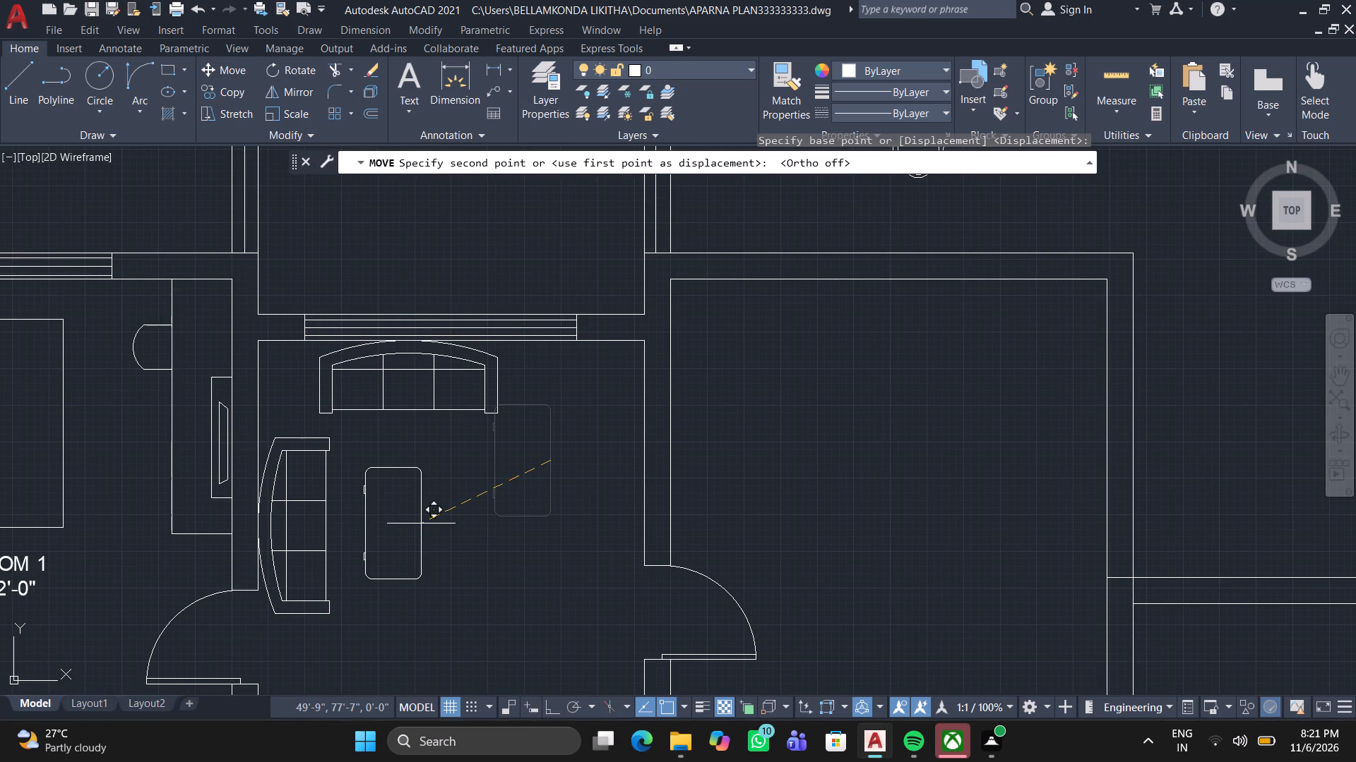
click(444, 511)
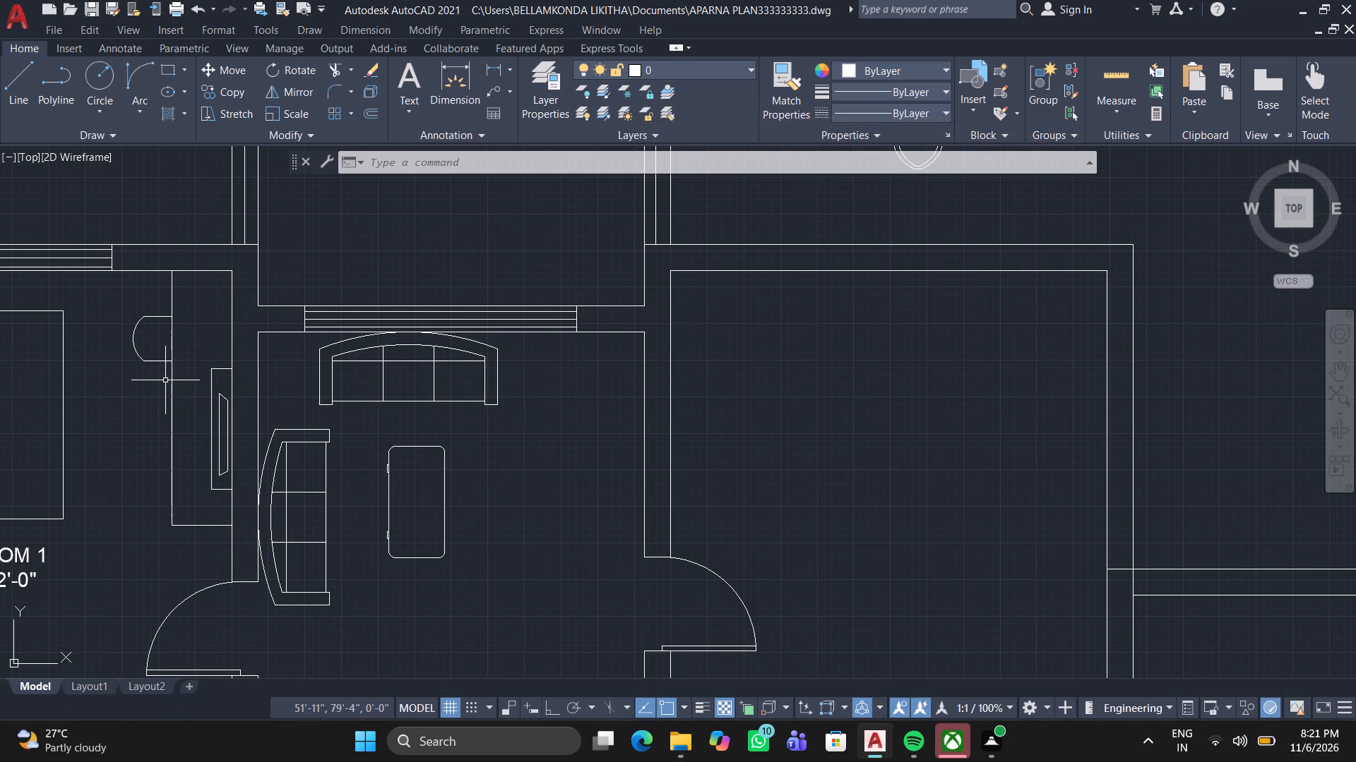
Copy the rocking chair from the loose furniture blocks by its backrest midpoint to a spot just below the coffee table.
scroll(97, 256, down, 2)
middle_drag(89, 319, 569, 313)
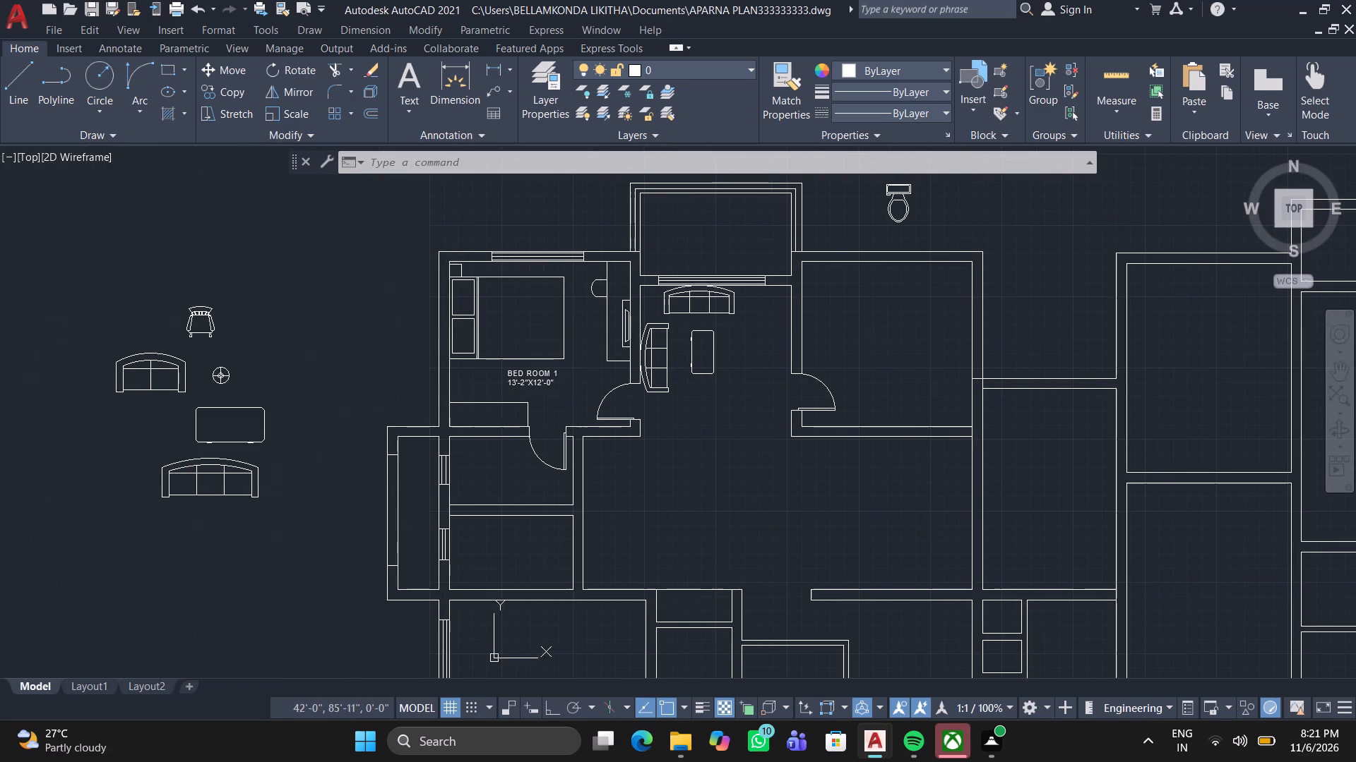
click(206, 313)
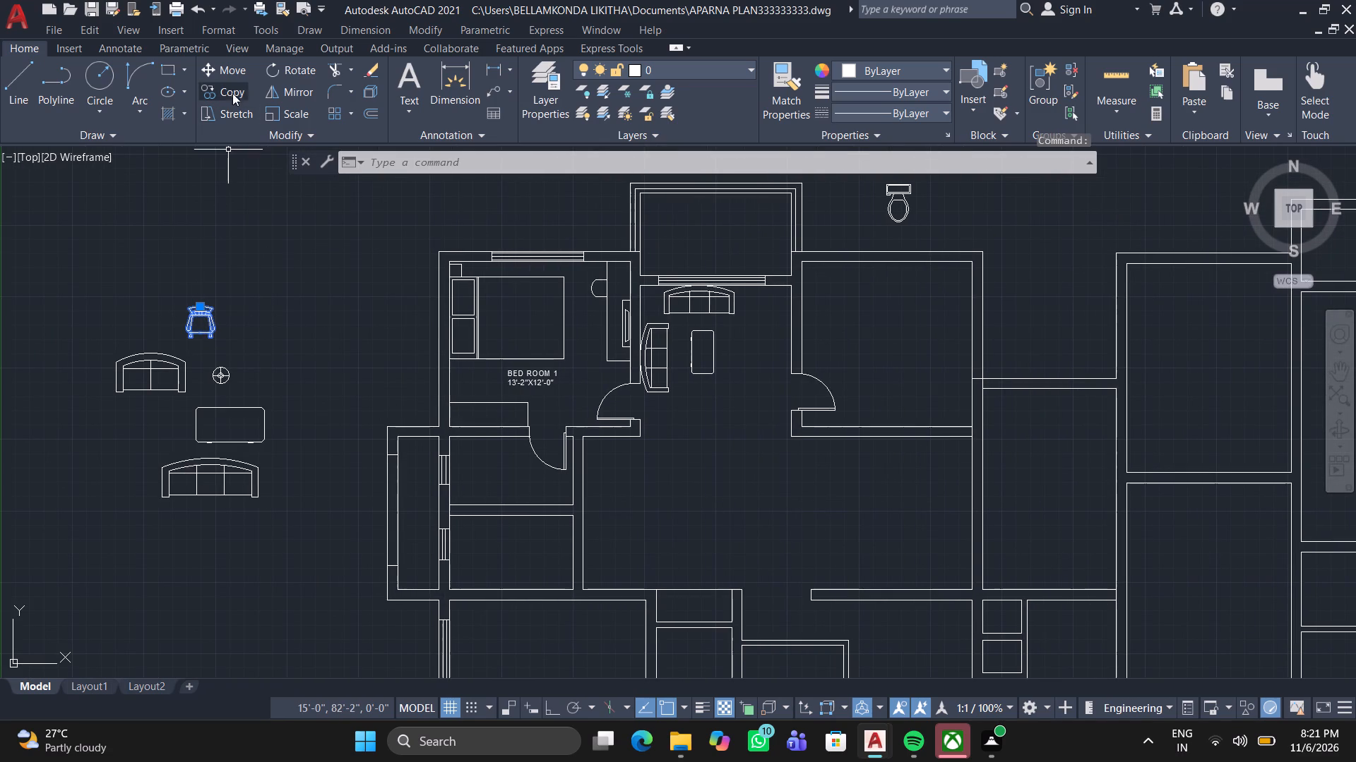
click(233, 89)
click(200, 306)
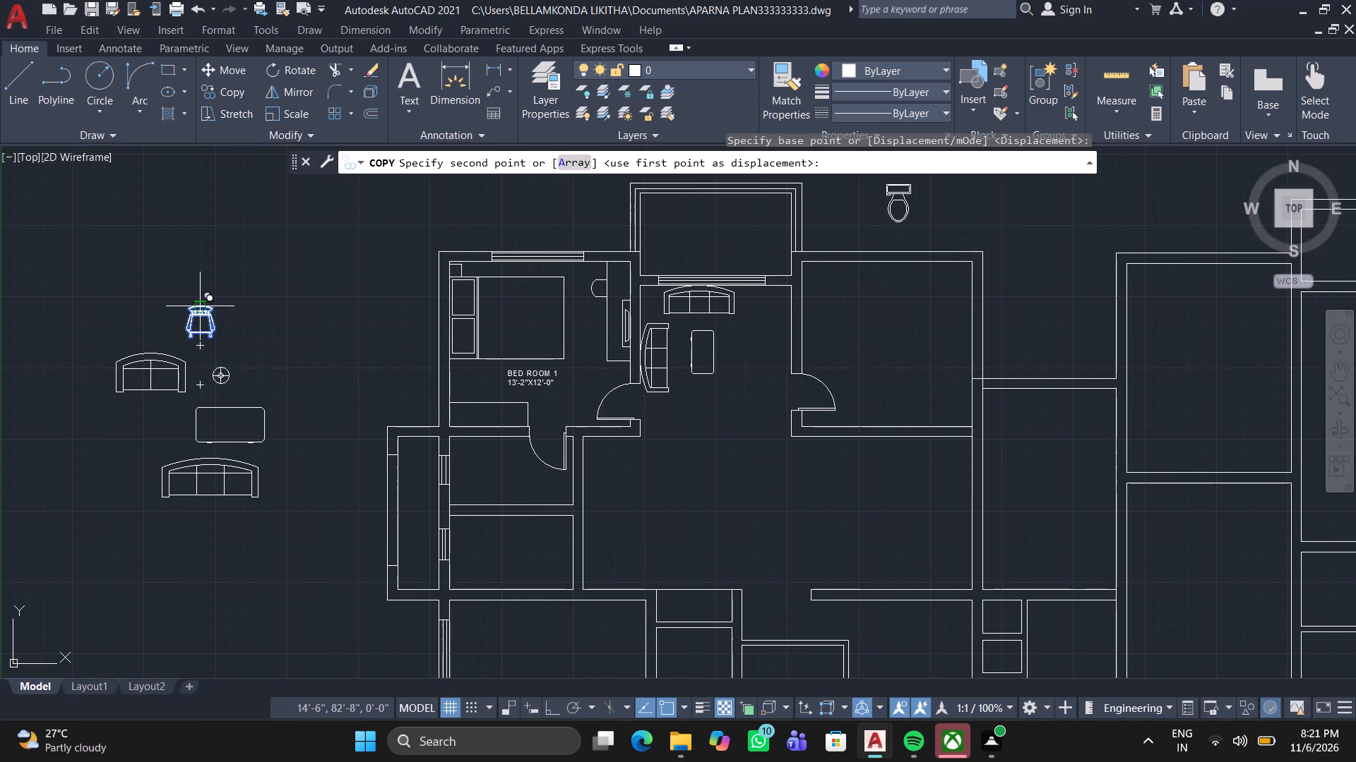
scroll(720, 413, up, 3)
click(671, 294)
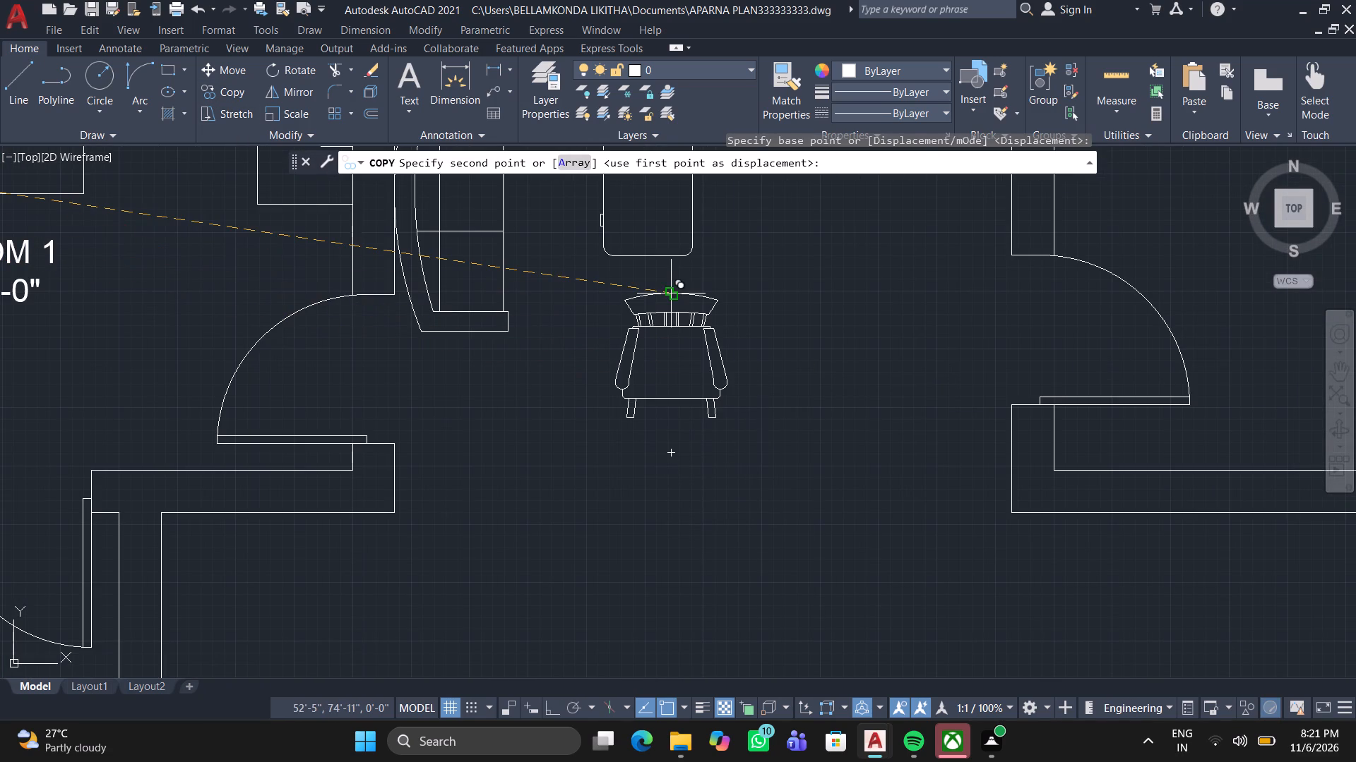
key(space)
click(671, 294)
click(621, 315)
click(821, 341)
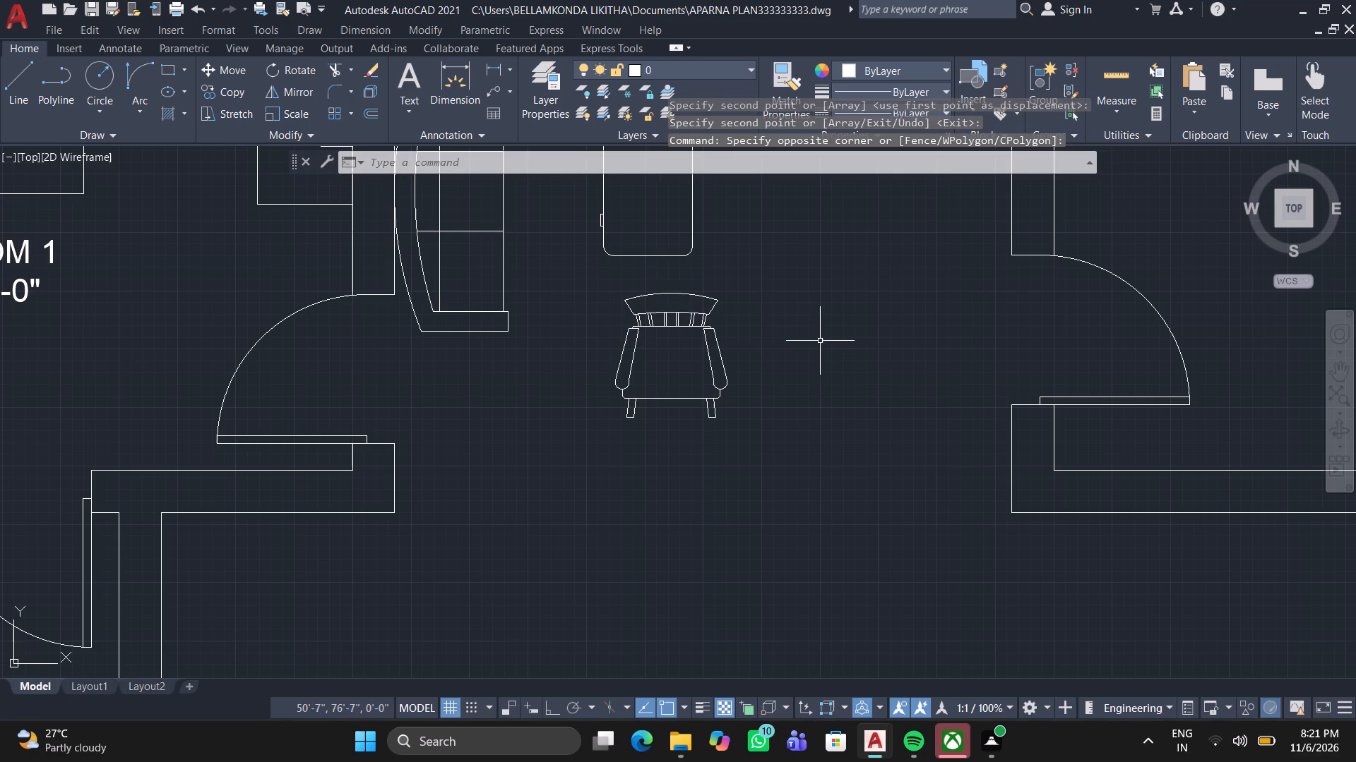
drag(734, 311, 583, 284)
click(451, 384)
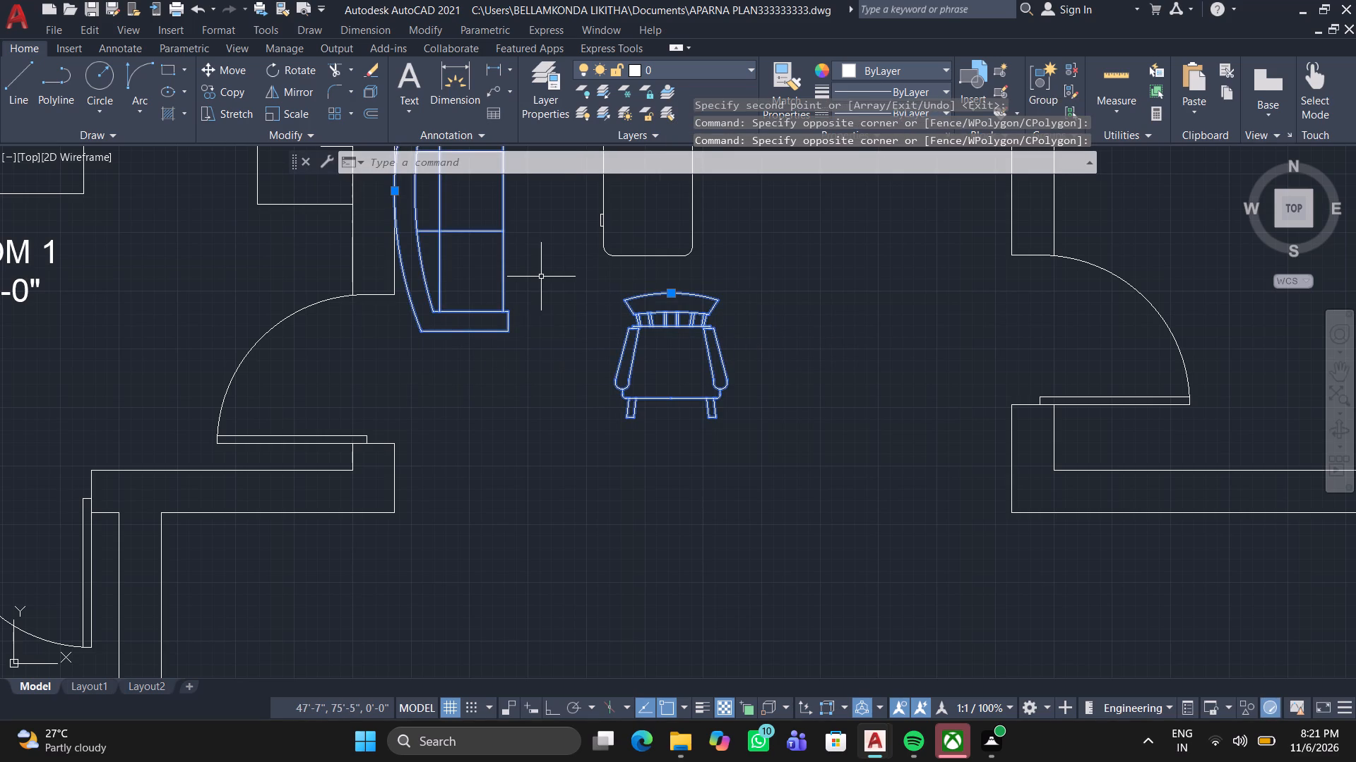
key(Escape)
Rotate the copied rocking chair half a turn about its backrest midpoint.
drag(821, 390, 517, 322)
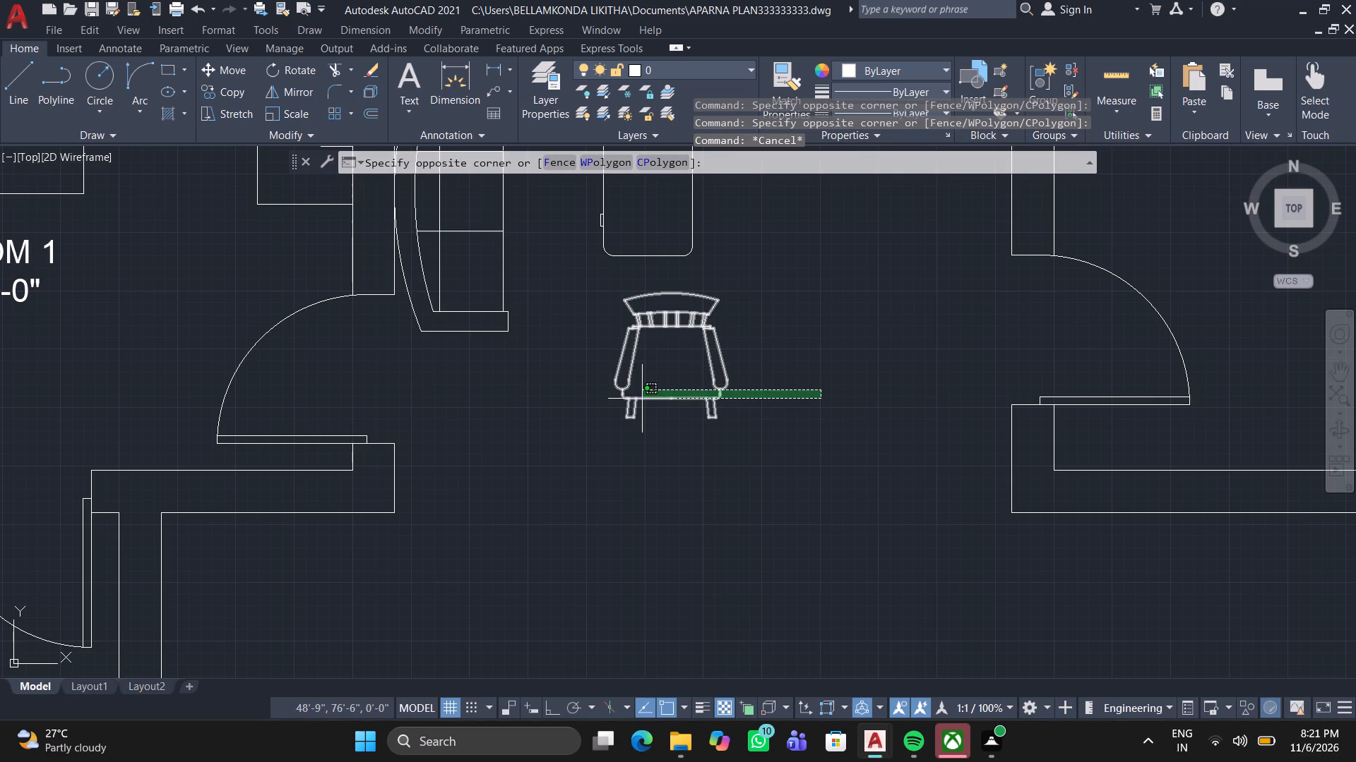
click(624, 294)
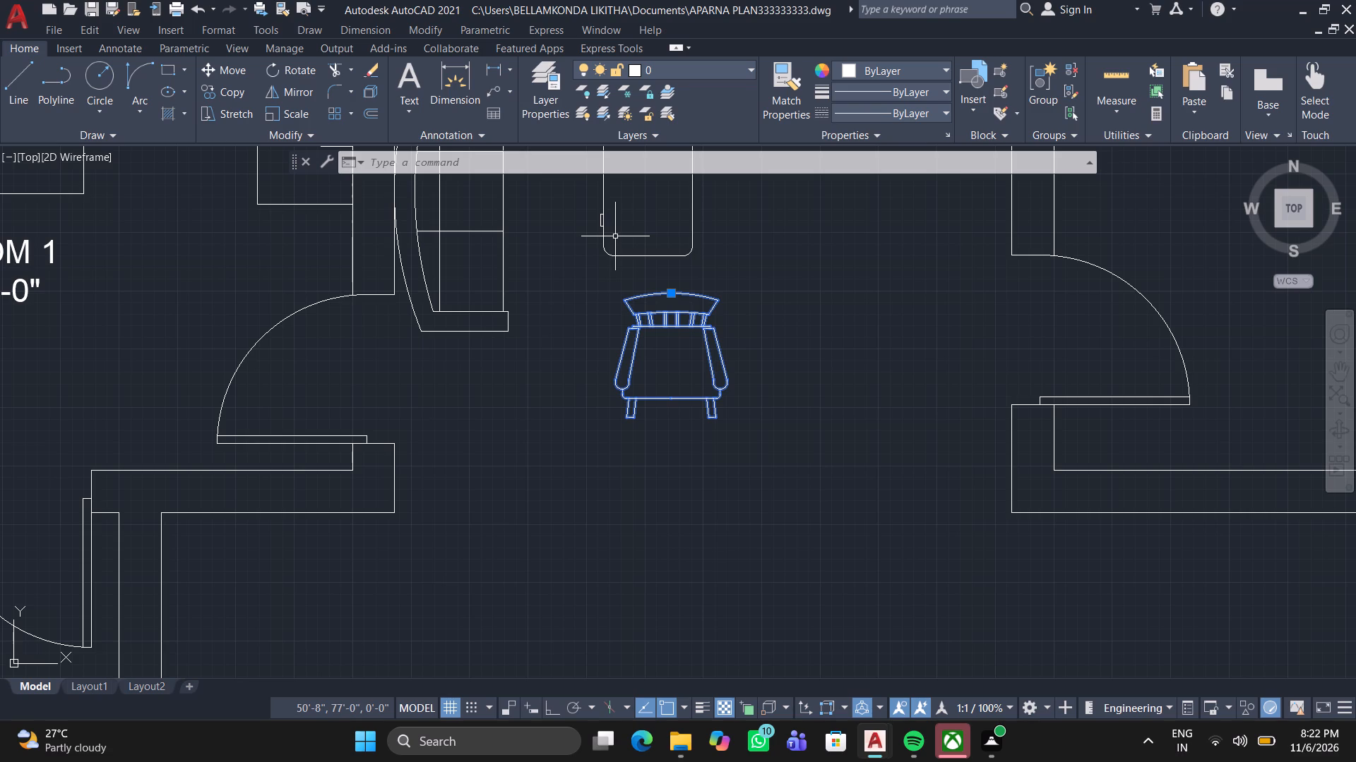
click(288, 64)
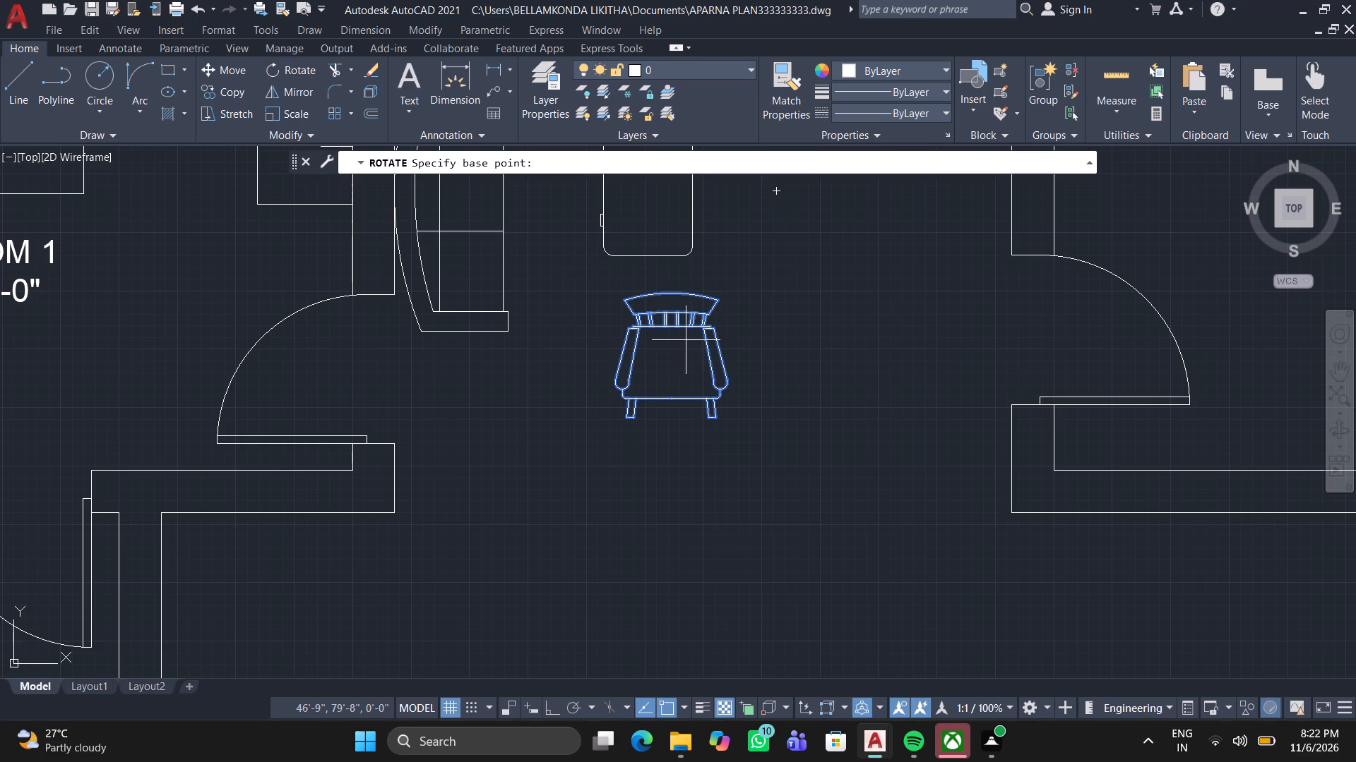
click(679, 293)
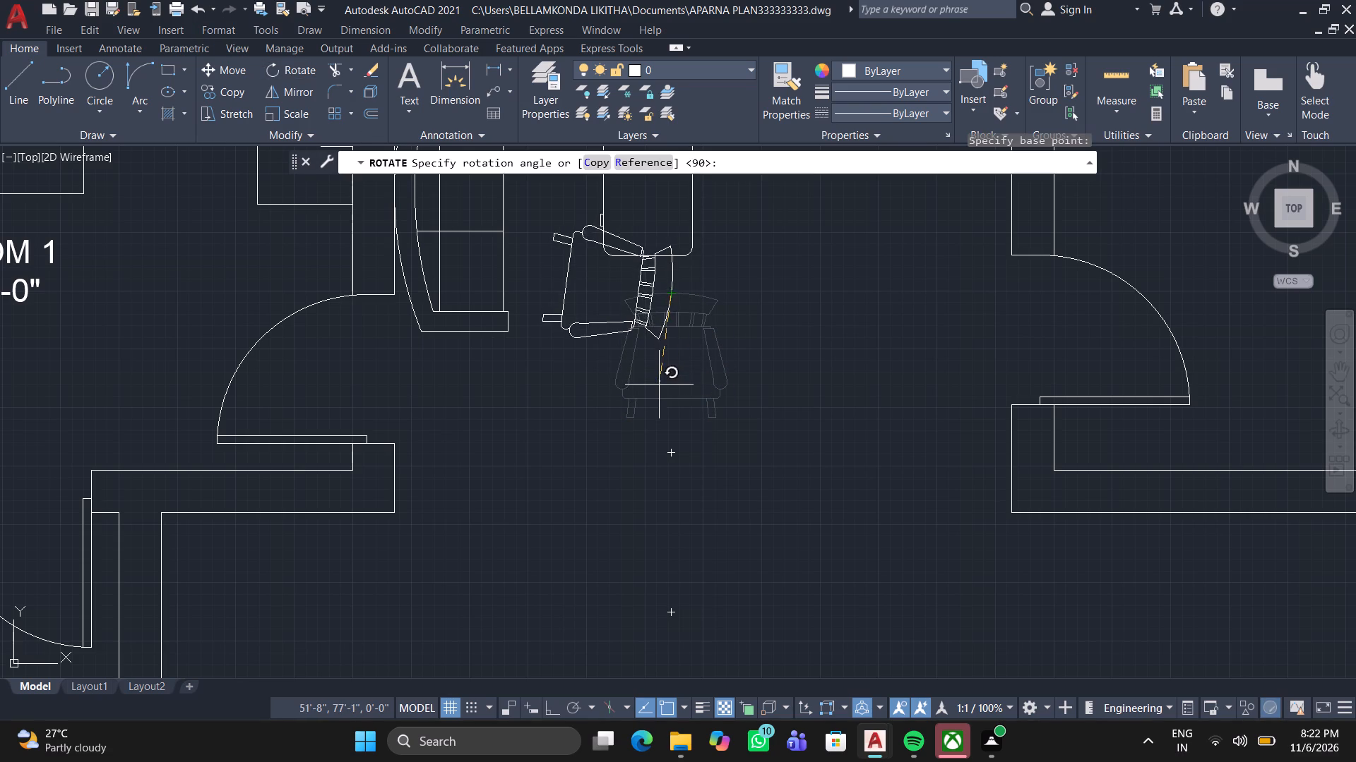
click(605, 299)
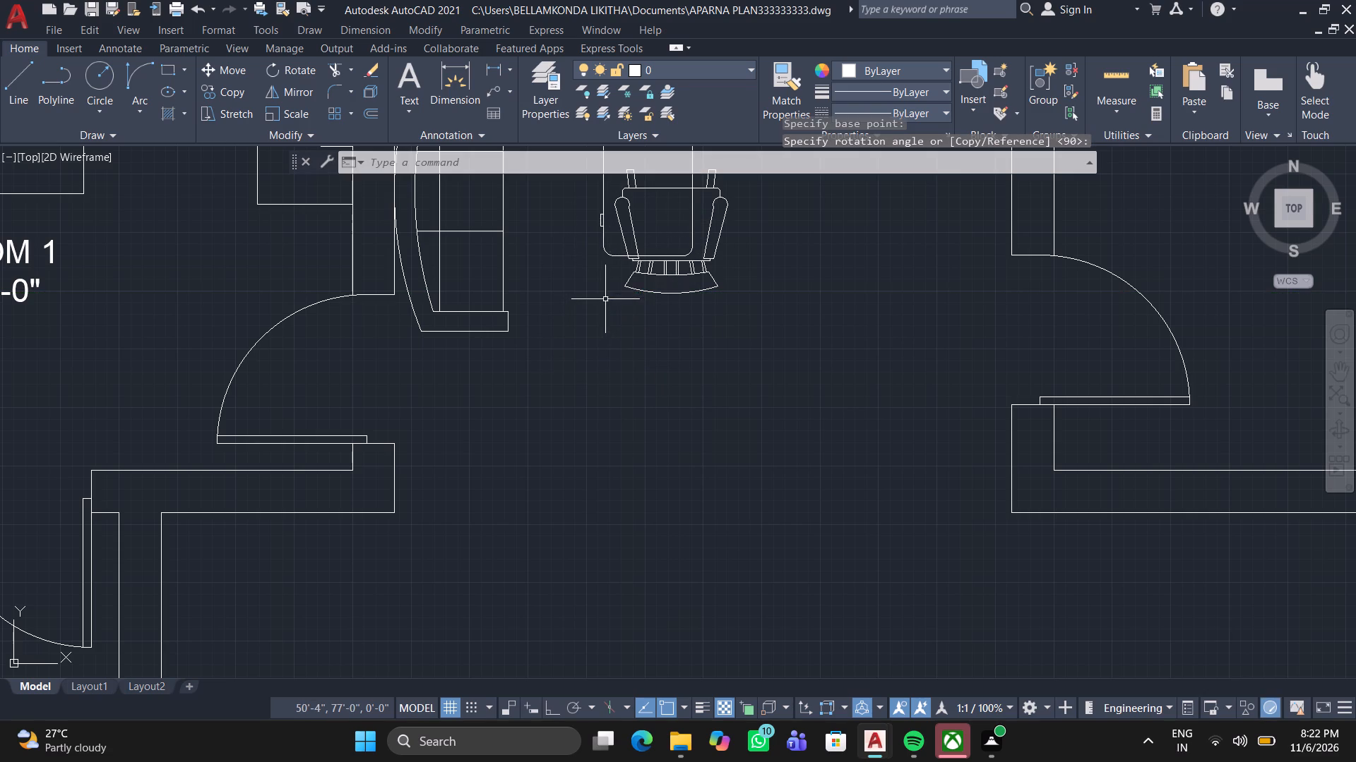
Move the rotated rocking chair down by its backrest midpoint, clear of the coffee table and facing it.
click(643, 296)
click(653, 285)
drag(660, 266, 605, 292)
click(597, 313)
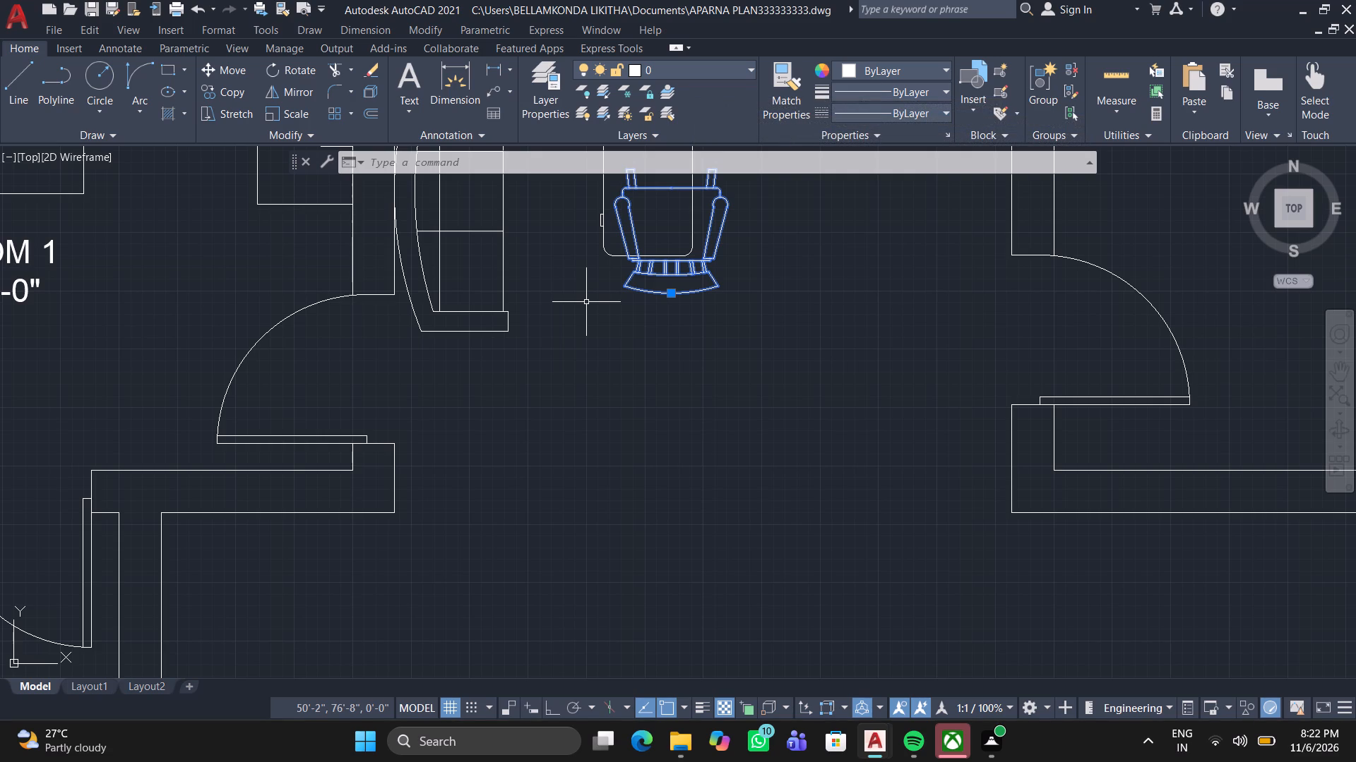
click(671, 295)
click(637, 407)
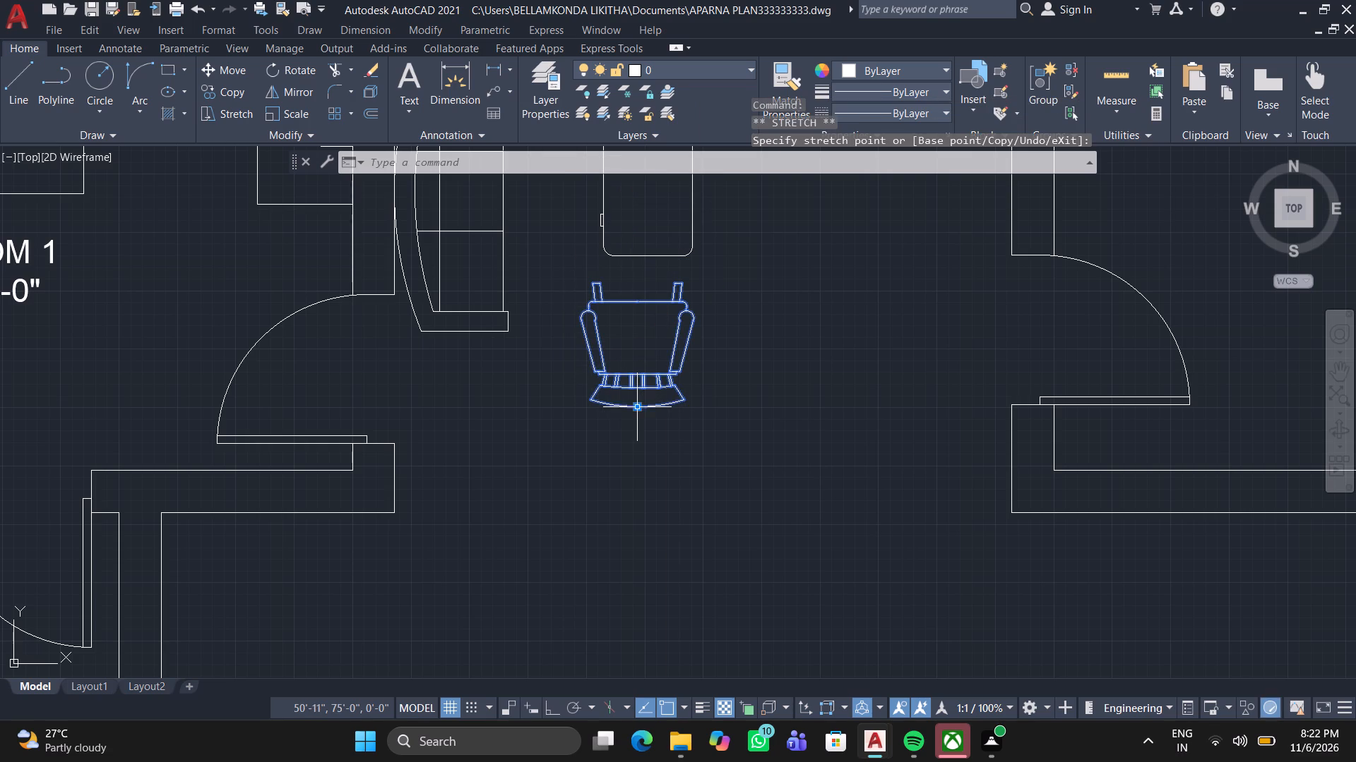
Shift the coffee table slightly toward the vertical sofa by its long-edge midpoint, keeping it above the rocking chair.
scroll(658, 343, down, 2)
middle_drag(655, 305, 629, 359)
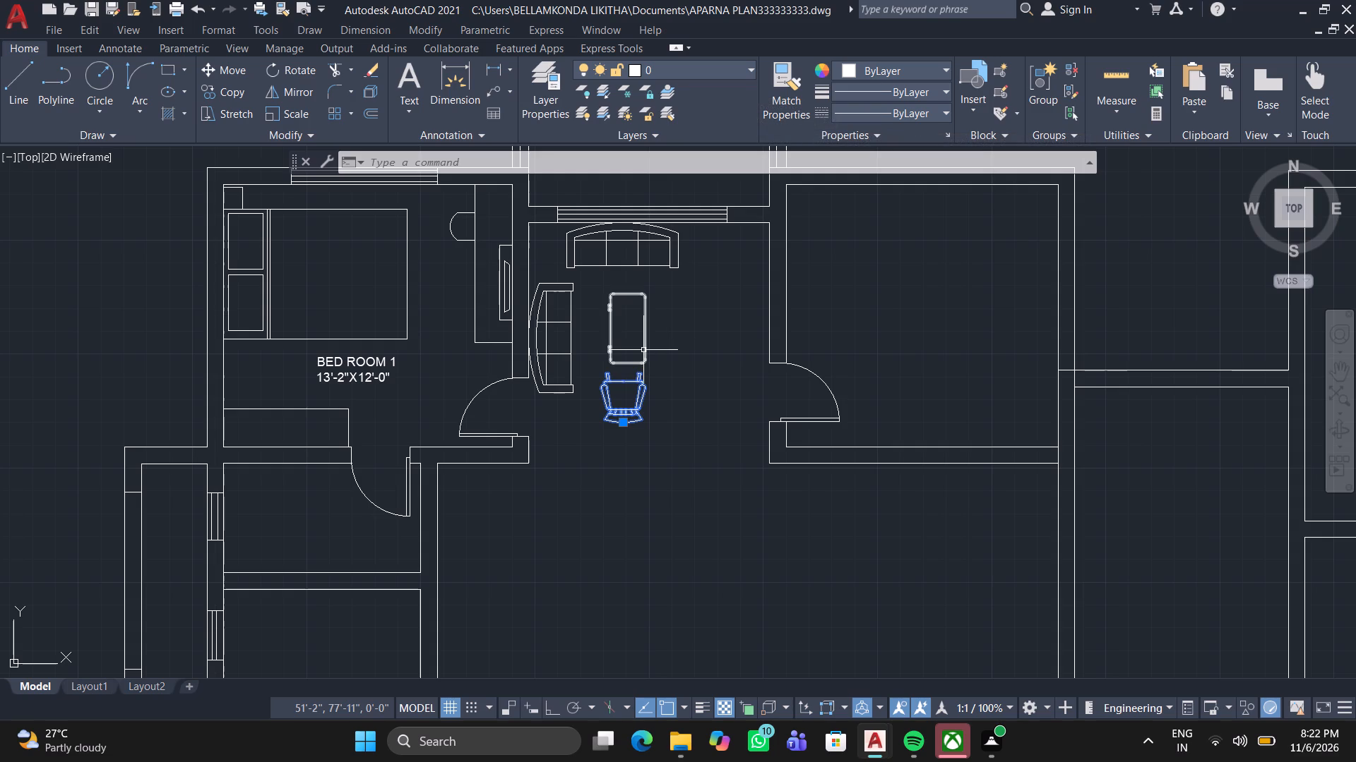
click(643, 350)
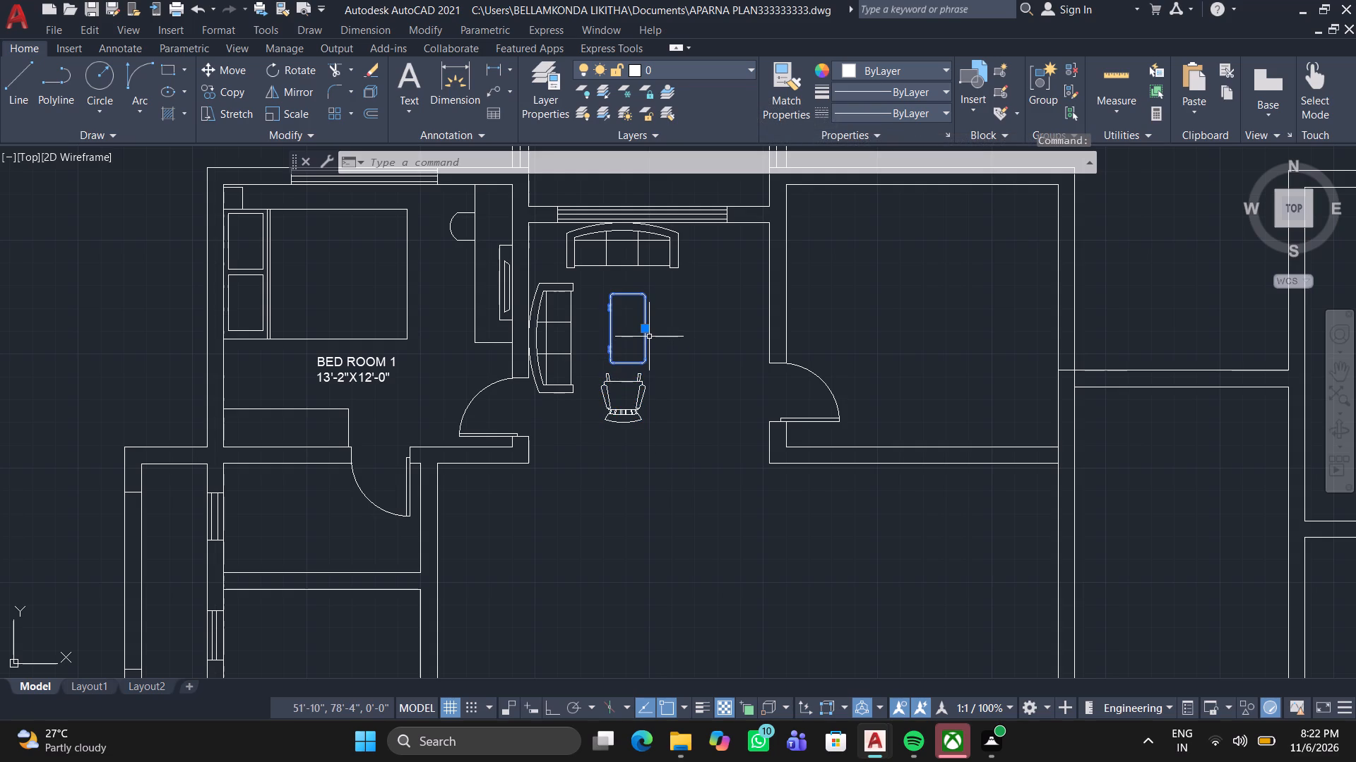
click(645, 325)
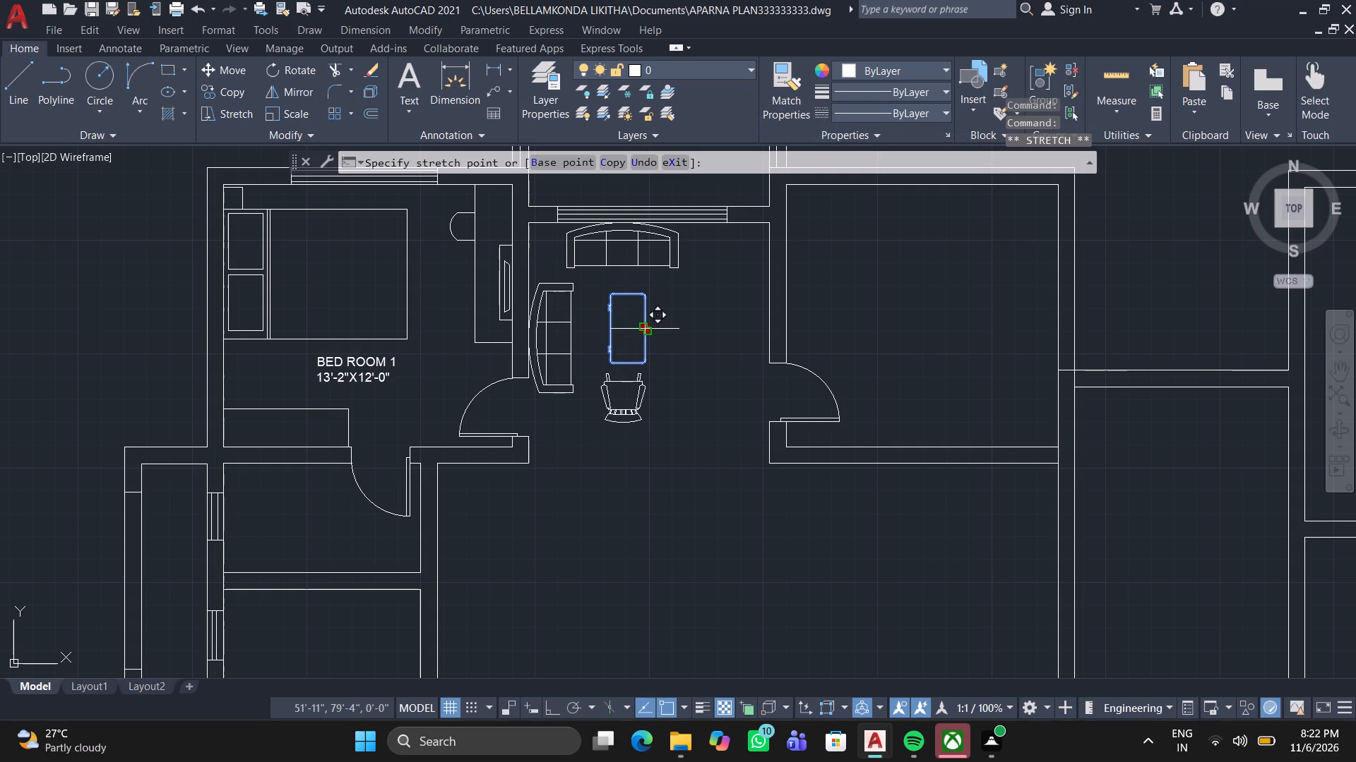
click(634, 322)
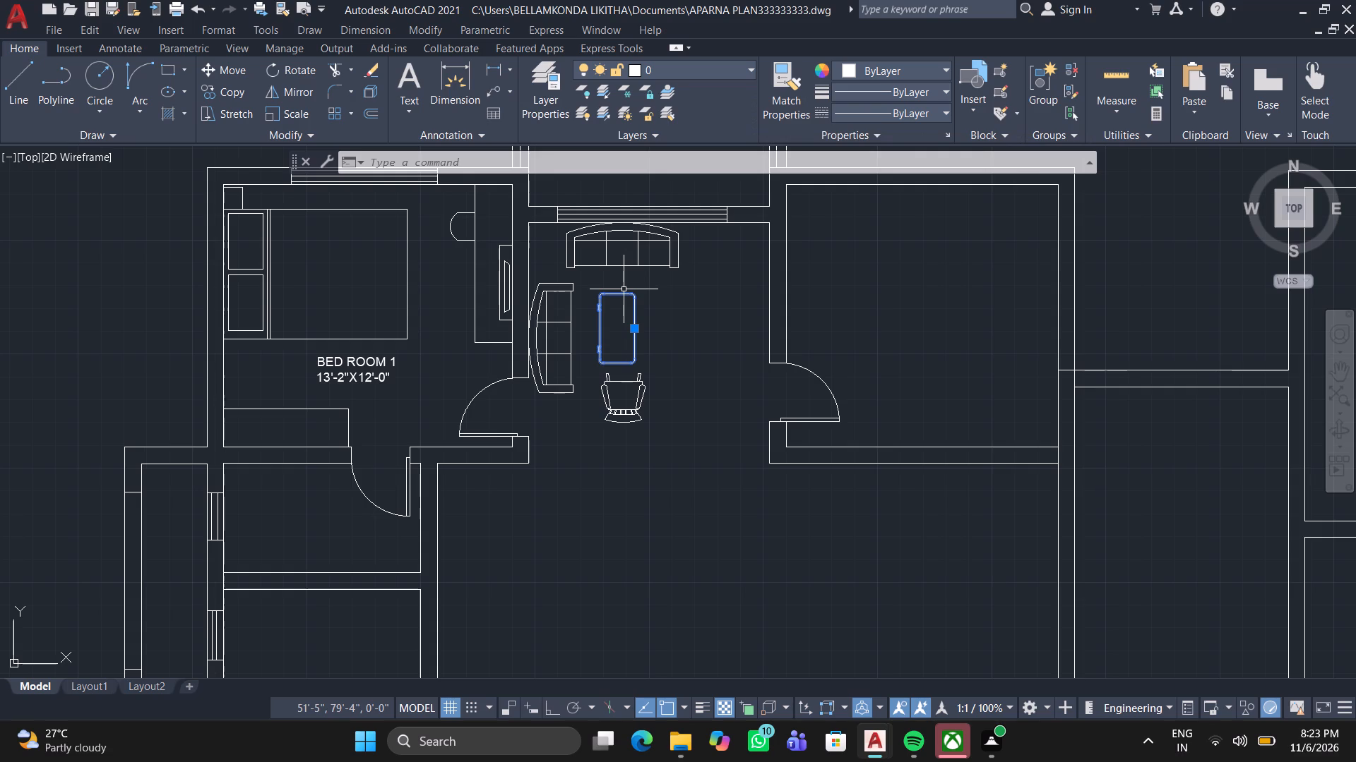
Draw a roughly square side table with the Rectangle command just below the vertical sofa's lower armrest.
drag(165, 71, 174, 83)
scroll(548, 411, up, 2)
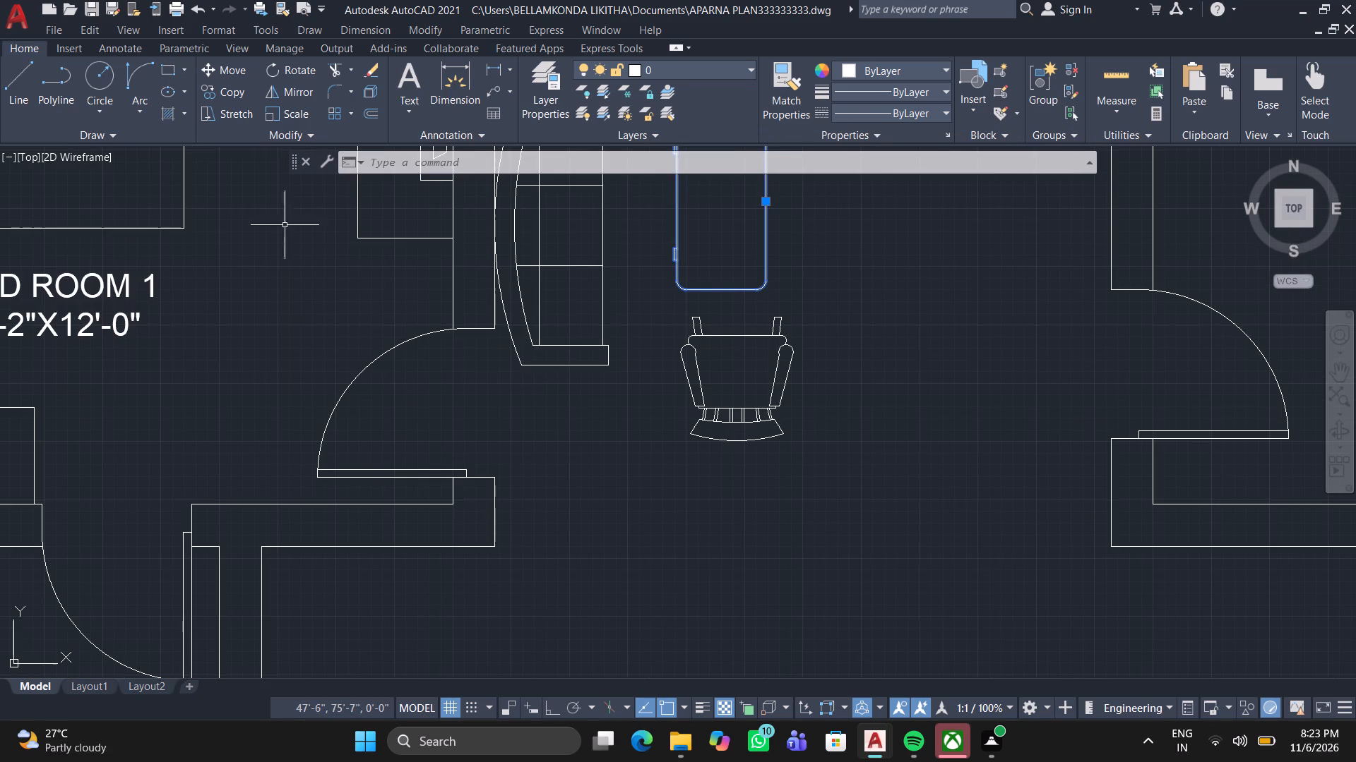
click(171, 63)
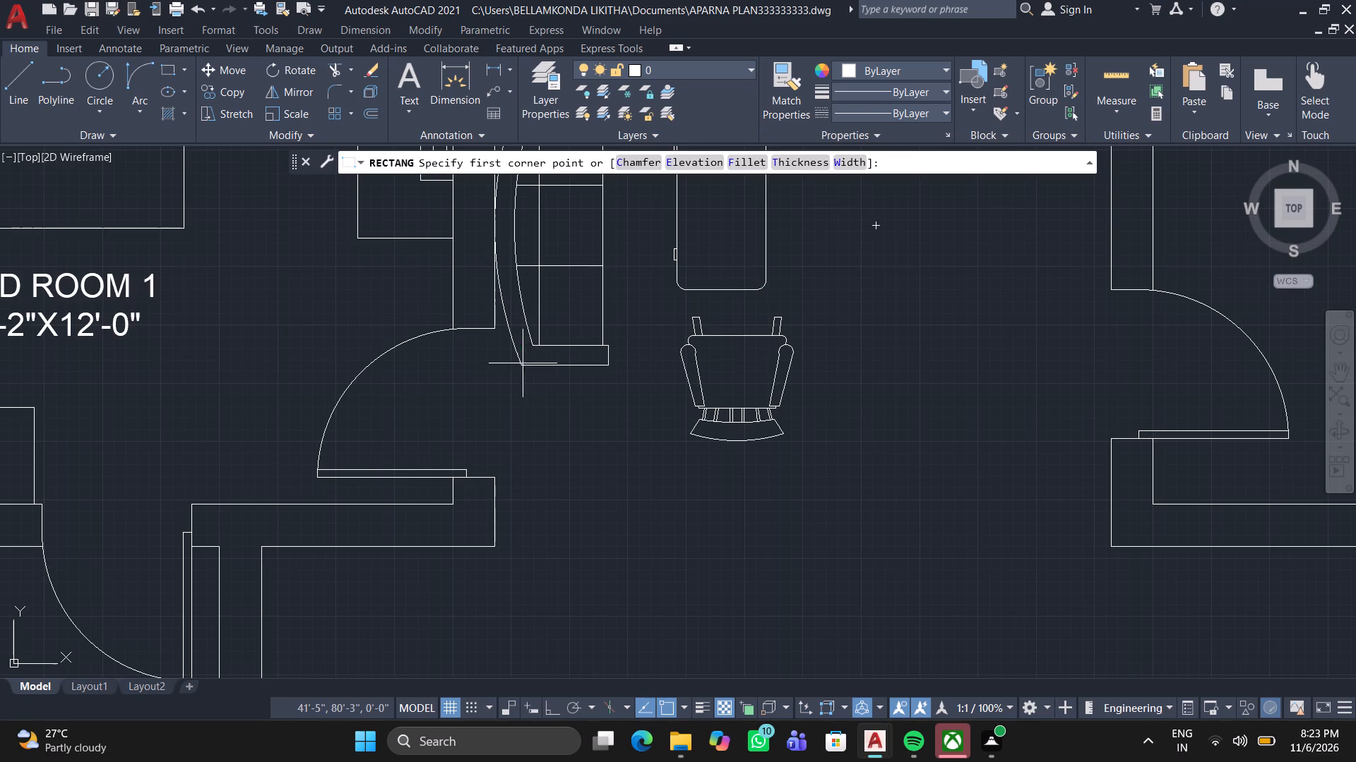
click(532, 391)
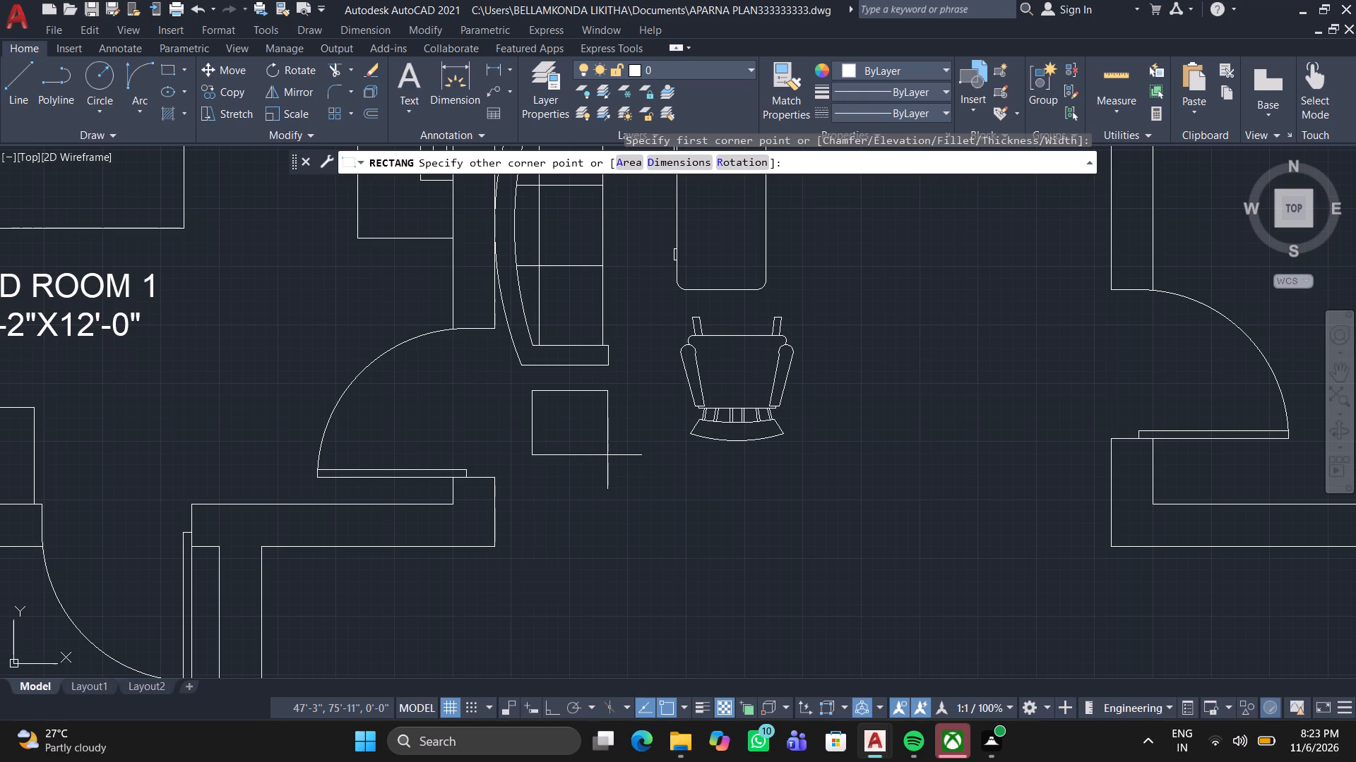
click(605, 462)
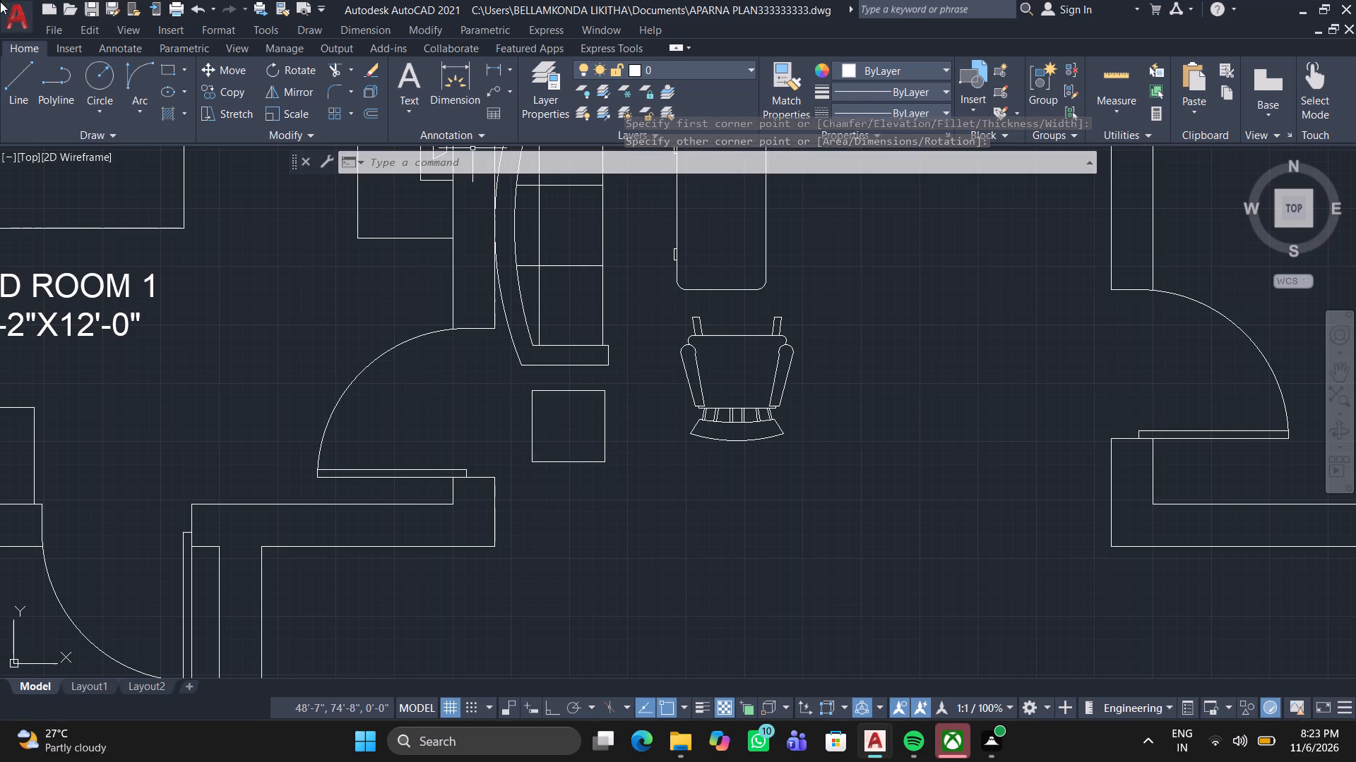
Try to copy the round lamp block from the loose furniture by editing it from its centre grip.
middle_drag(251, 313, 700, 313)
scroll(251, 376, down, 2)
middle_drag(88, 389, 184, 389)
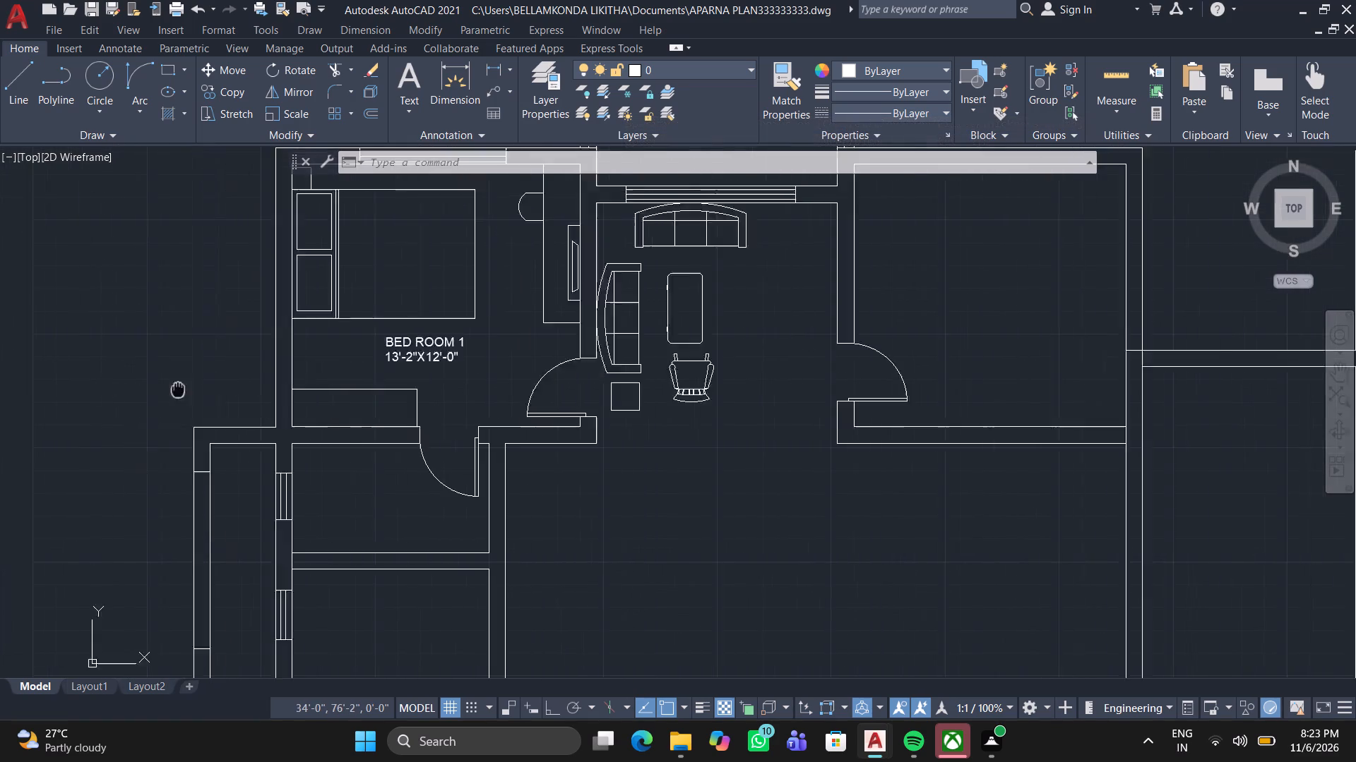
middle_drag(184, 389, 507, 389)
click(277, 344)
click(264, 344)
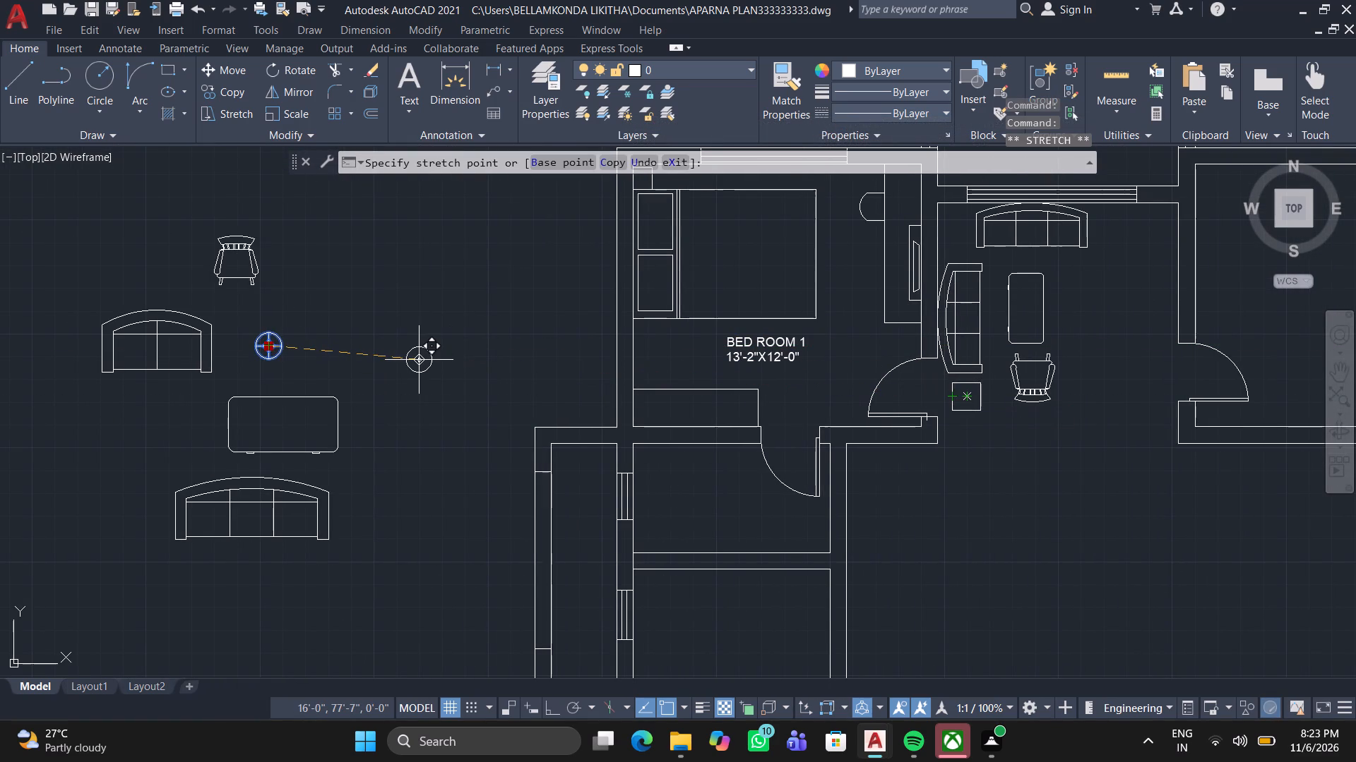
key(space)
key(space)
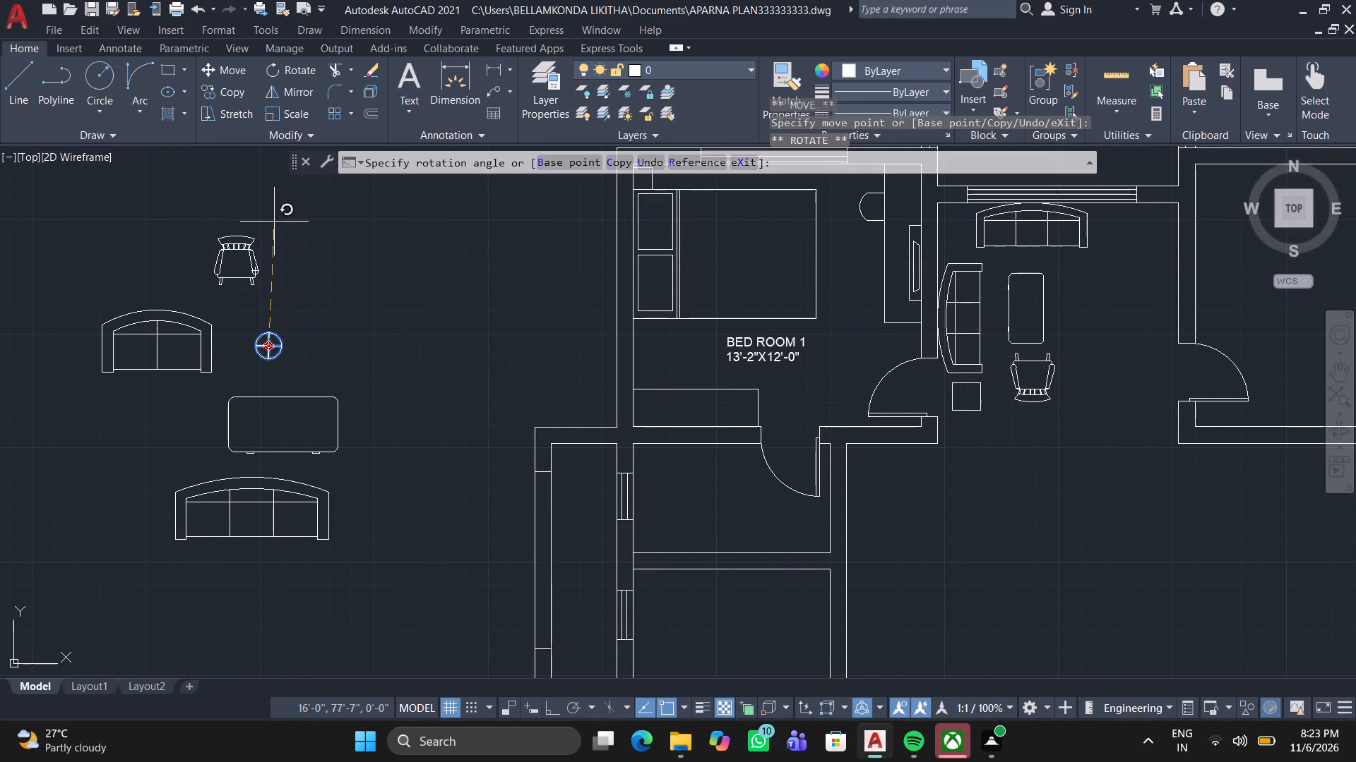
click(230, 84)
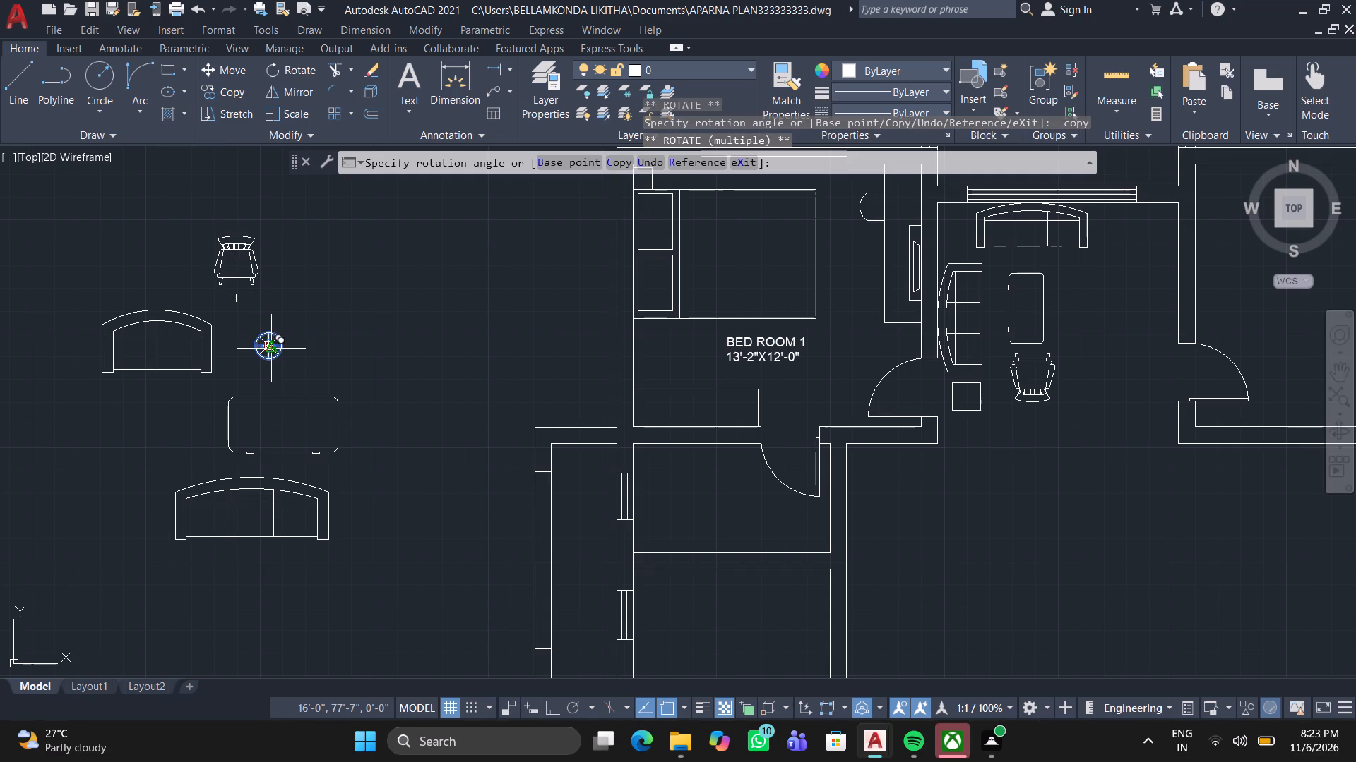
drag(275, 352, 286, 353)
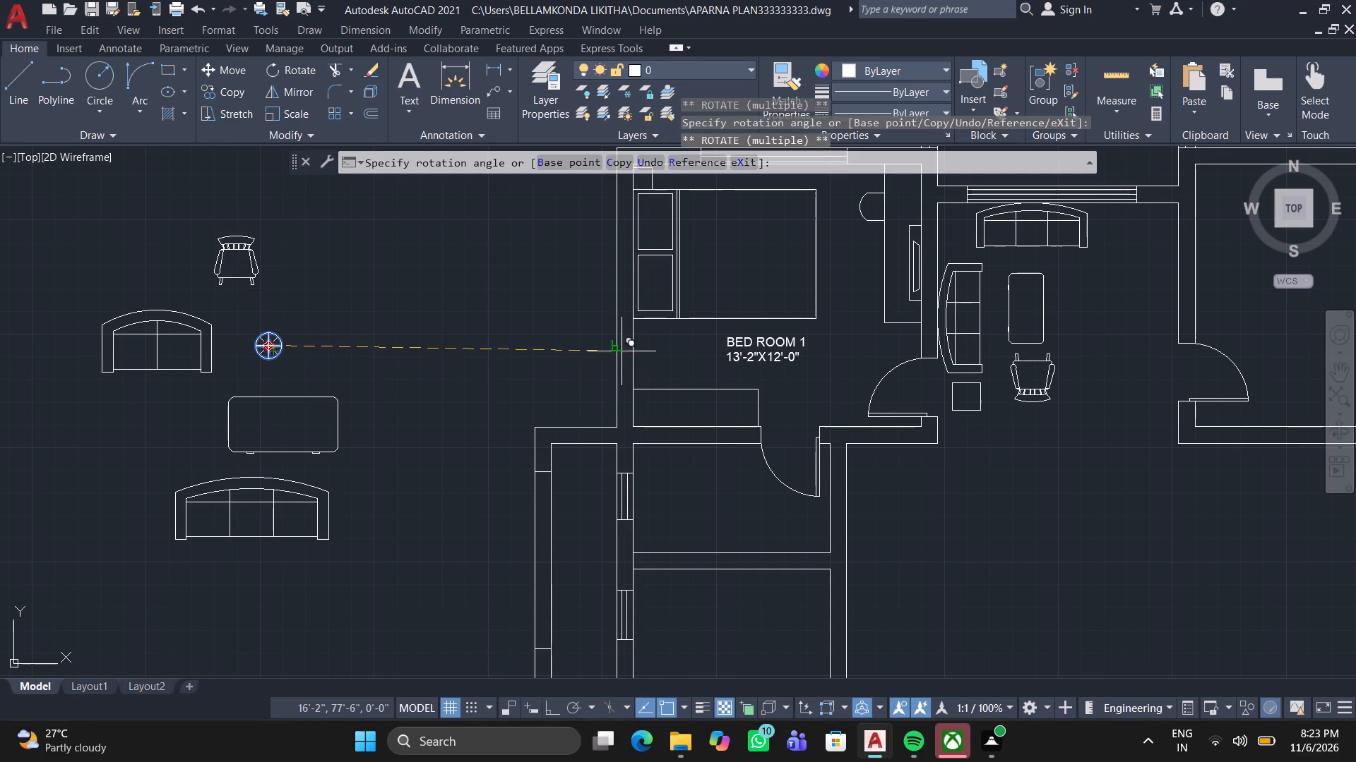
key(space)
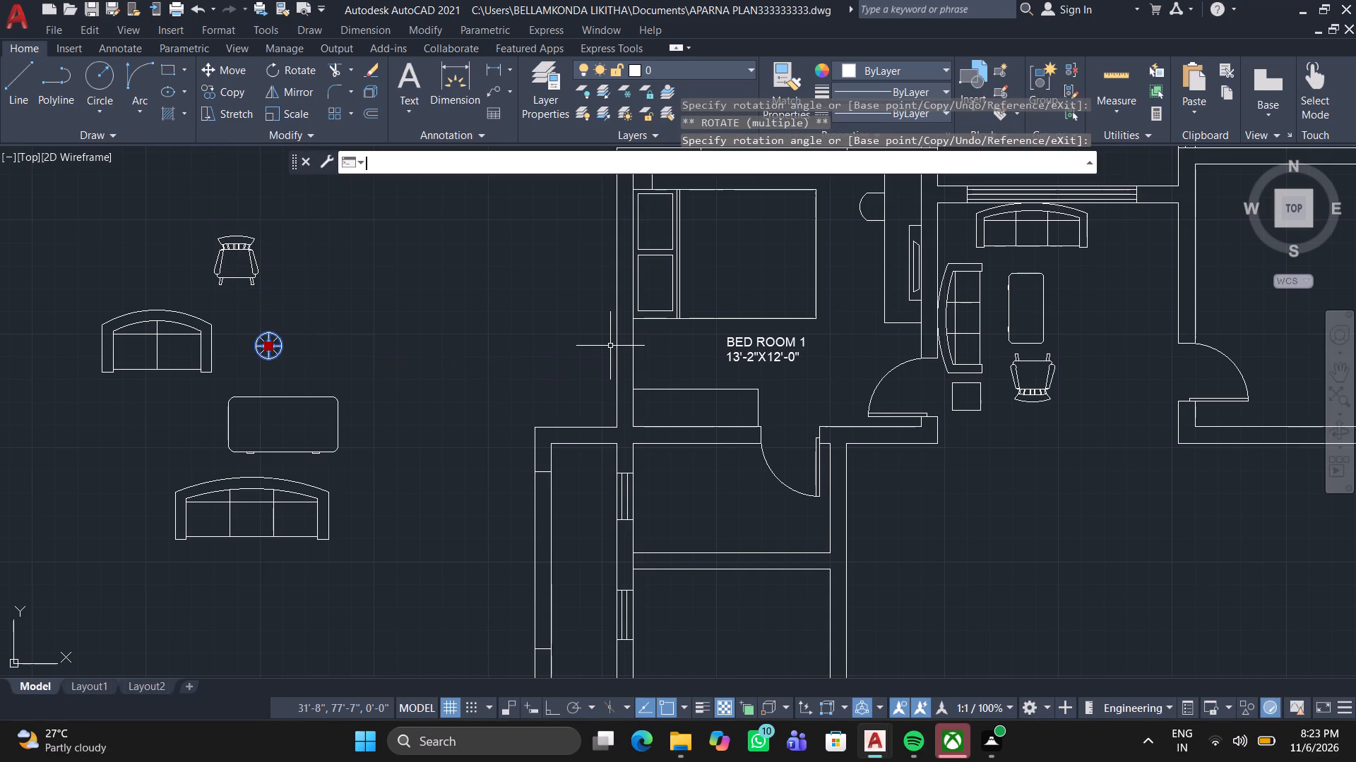
Copy the selected round lamp block from its centre onto the square side table below the vertical sofa.
click(226, 87)
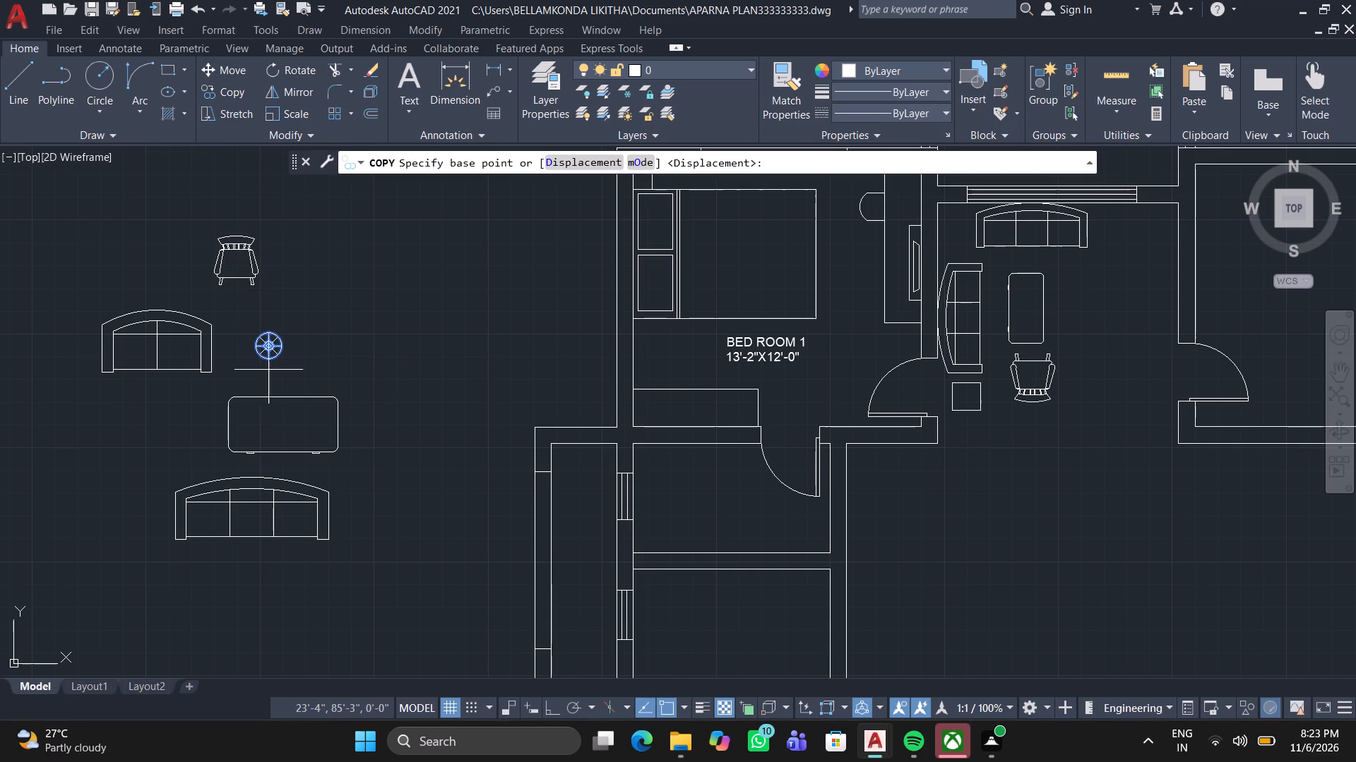
drag(268, 344, 292, 353)
scroll(990, 391, up, 2)
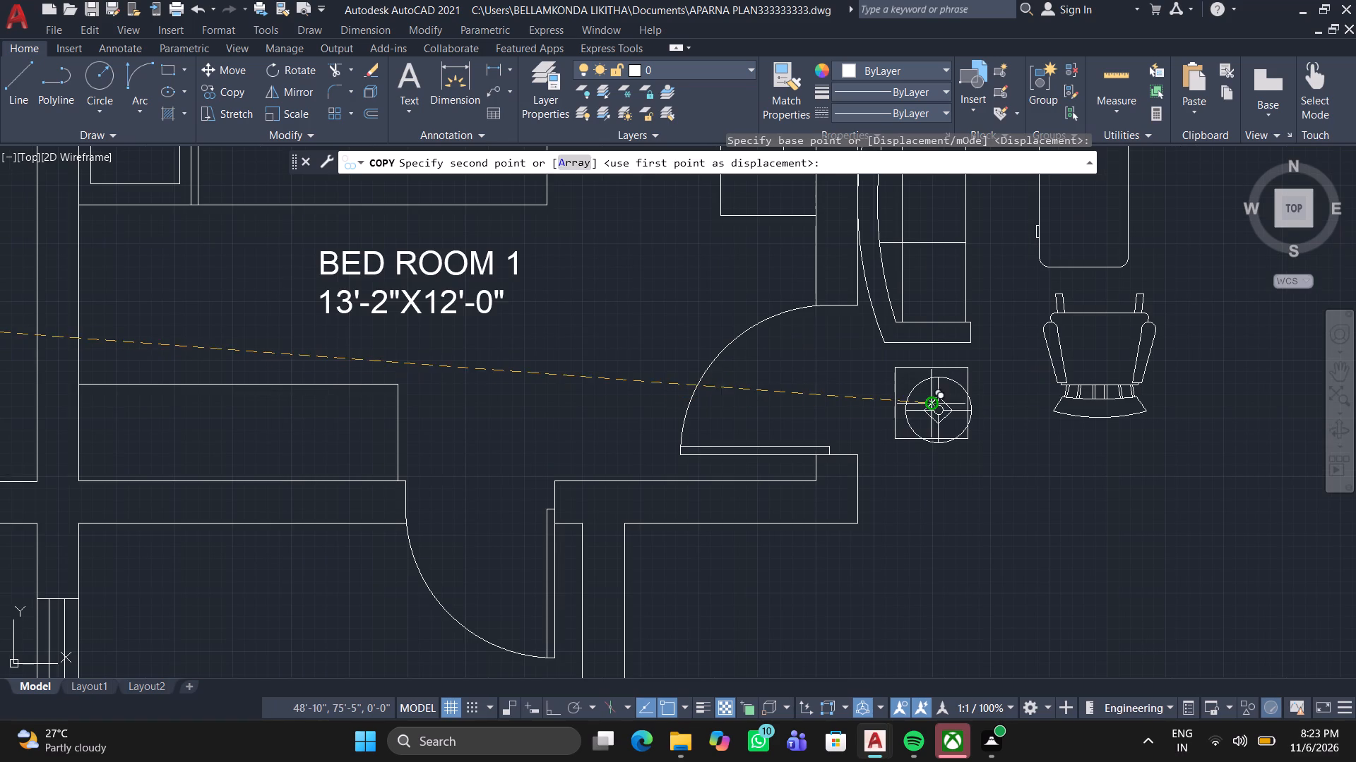
click(927, 395)
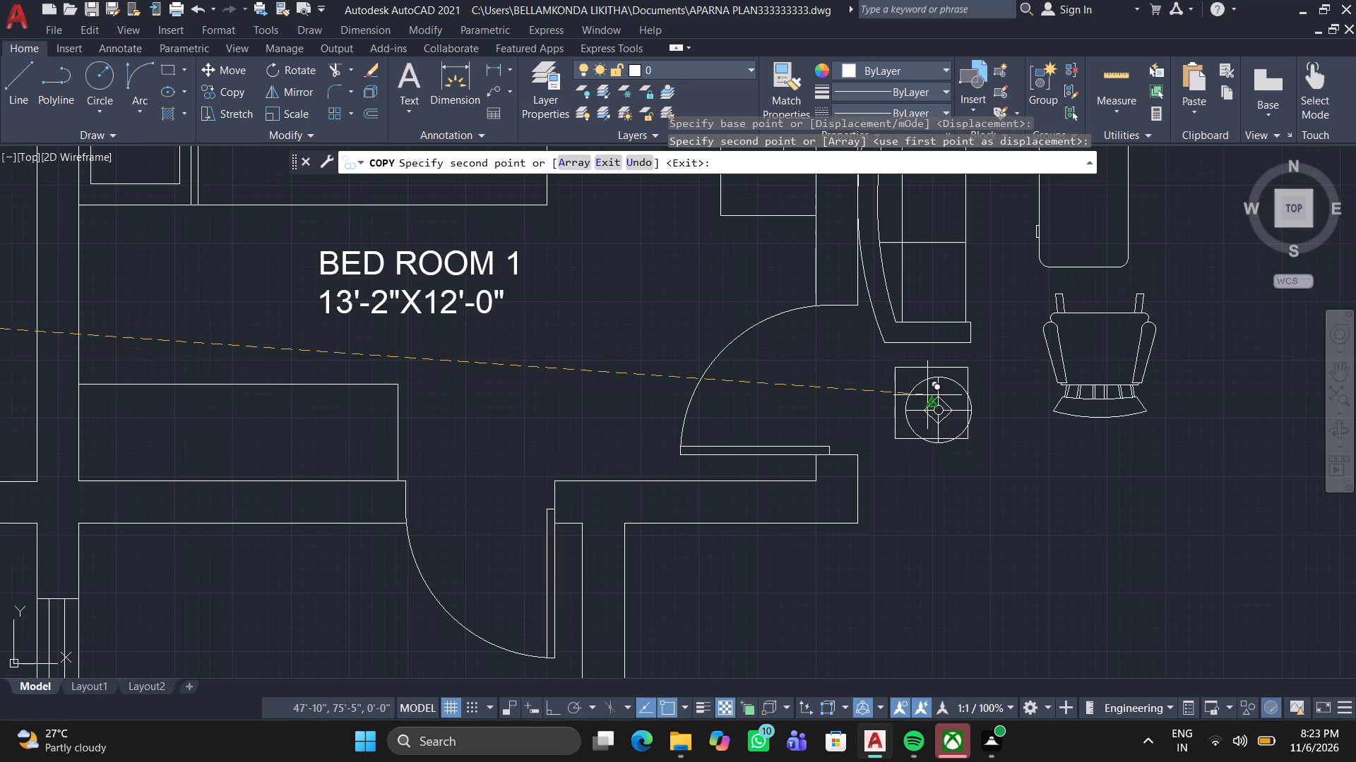
key(space)
Centre the round lamp block within the square side table below the vertical sofa by its centre grip.
scroll(936, 395, up, 2)
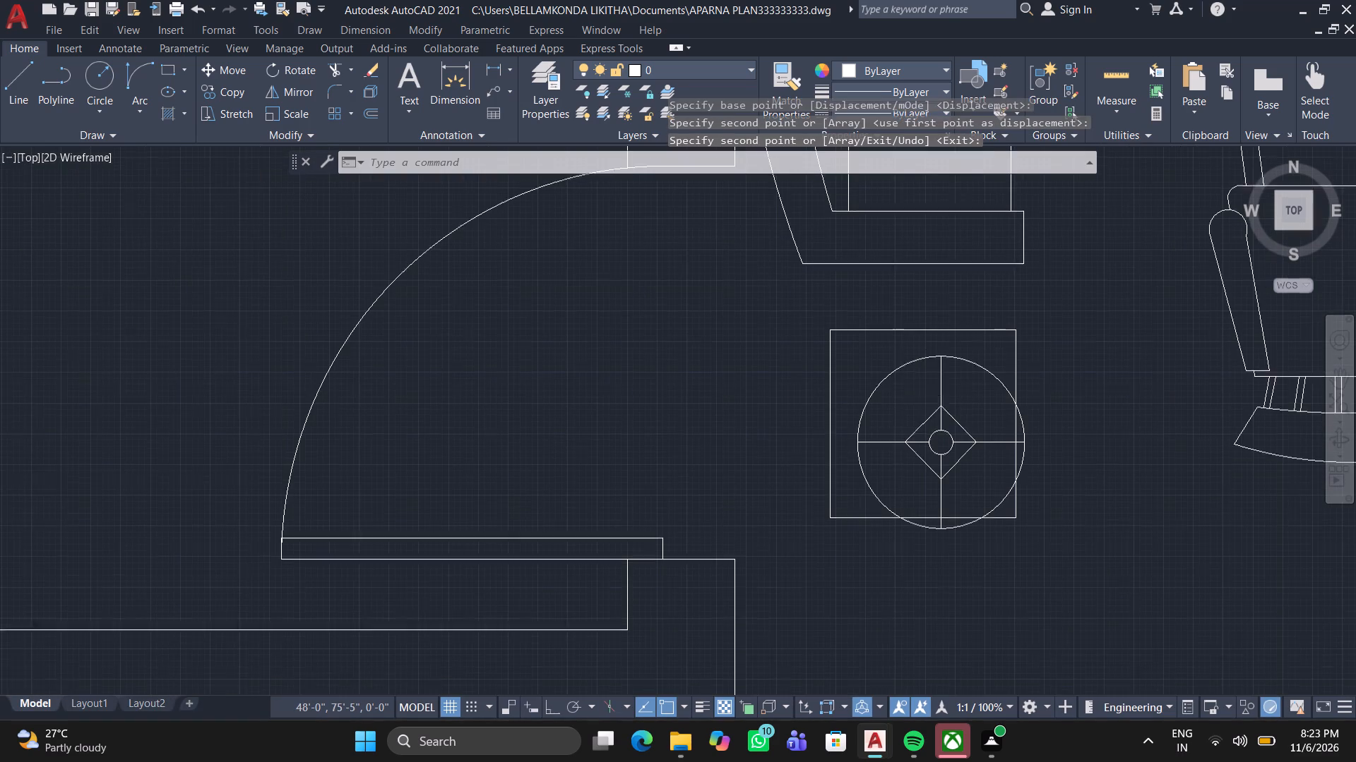
click(943, 443)
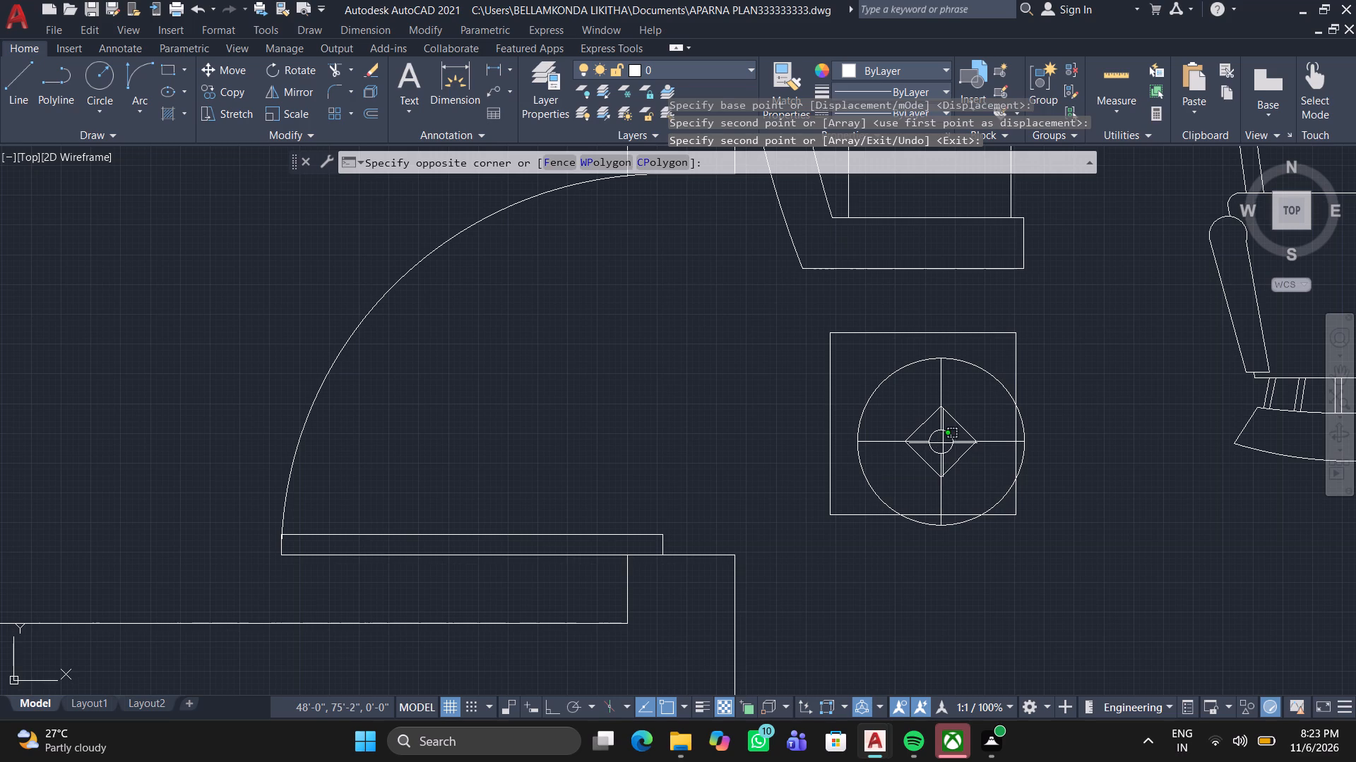
click(938, 450)
click(894, 471)
click(871, 390)
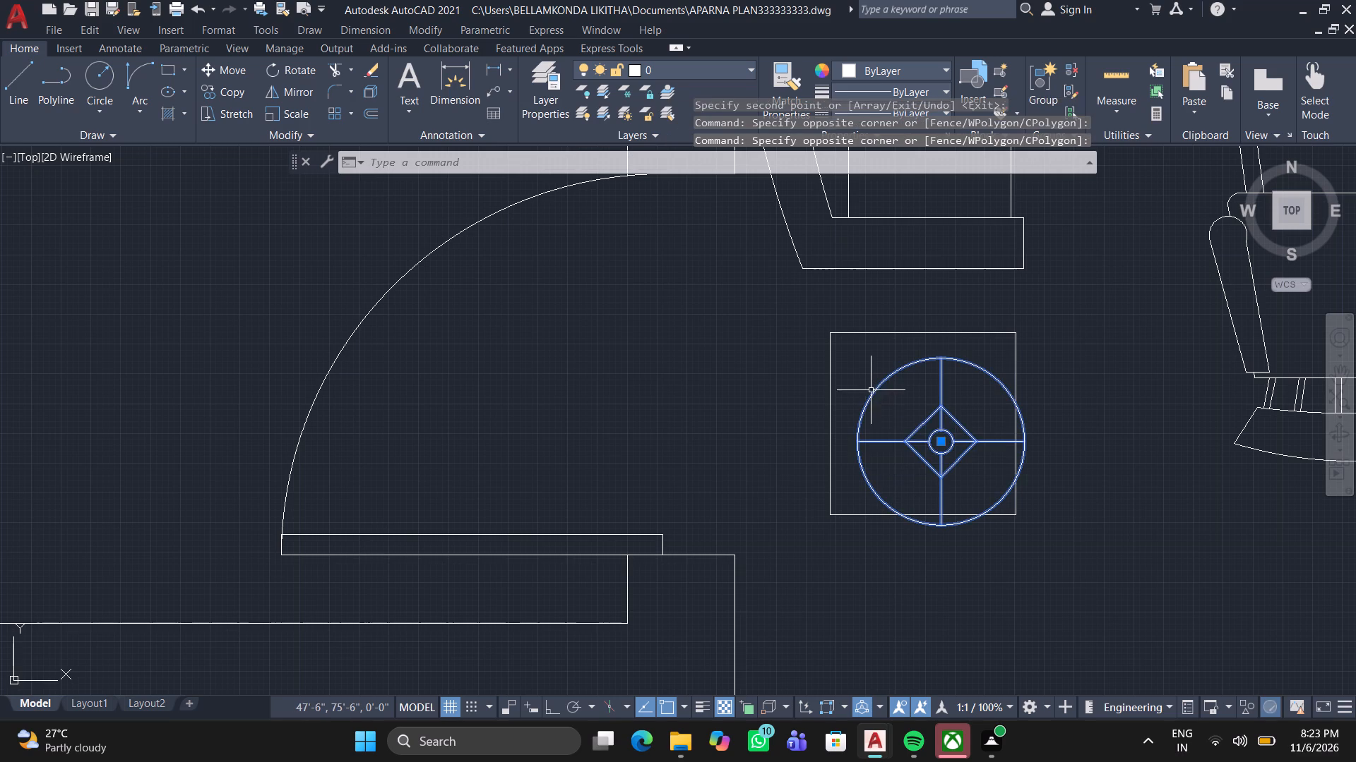
click(940, 441)
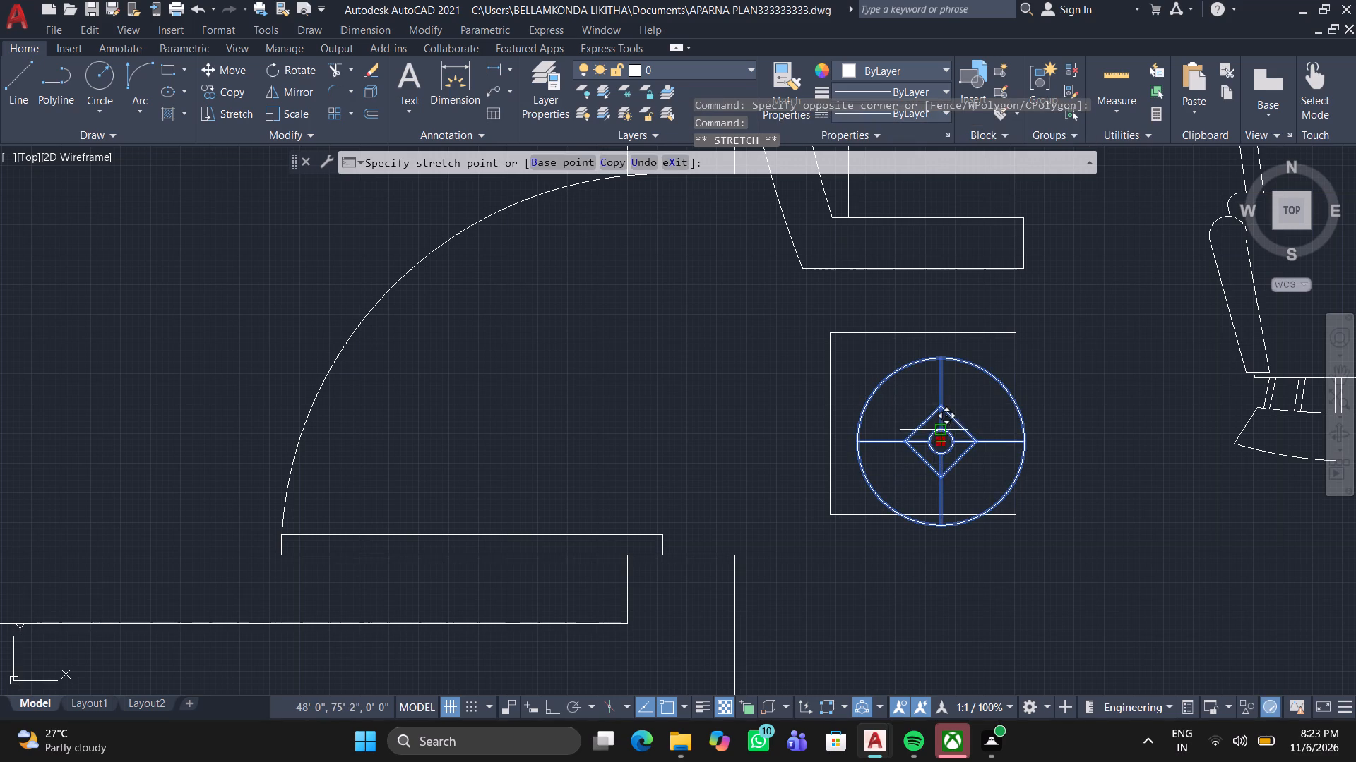
click(930, 424)
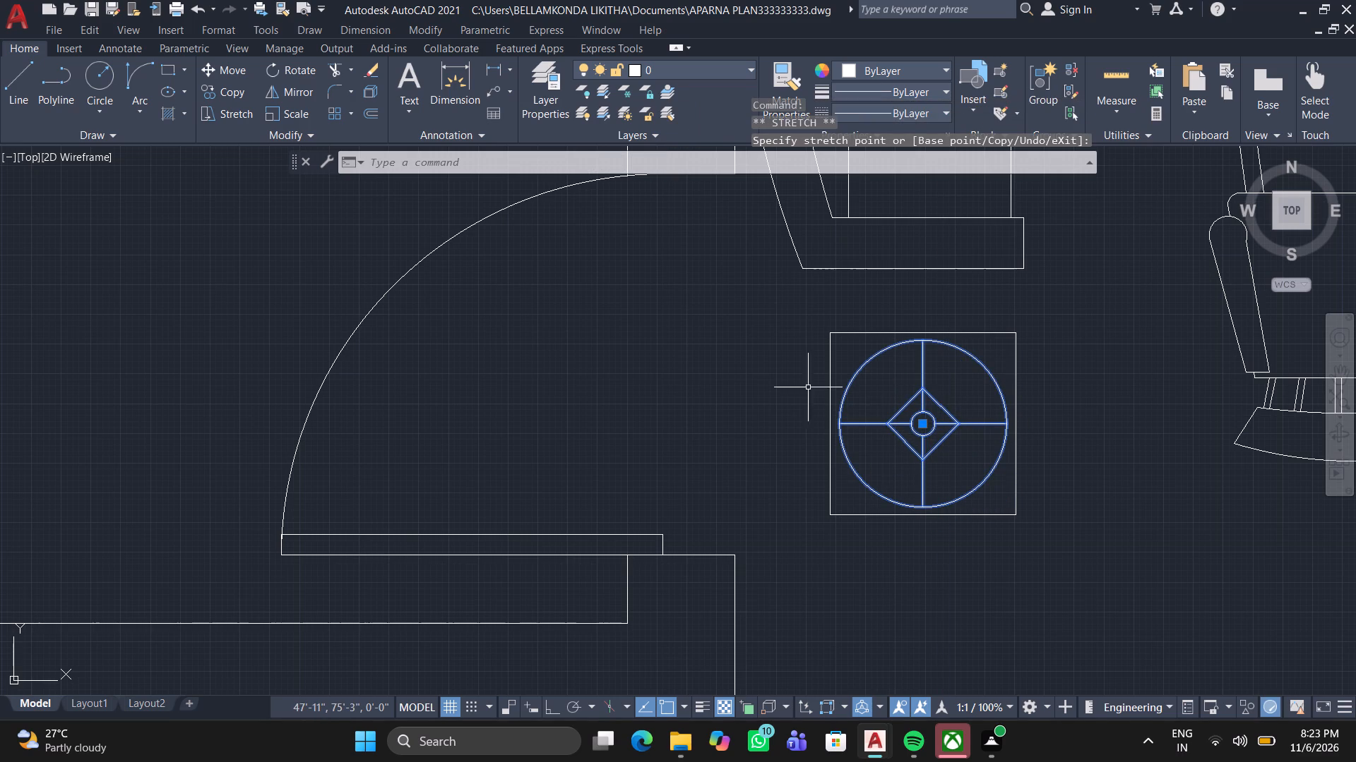
Copy the side table with its lamp from its upper-left corner into the living room corner beside the horizontal sofa.
drag(801, 301, 808, 310)
click(1059, 576)
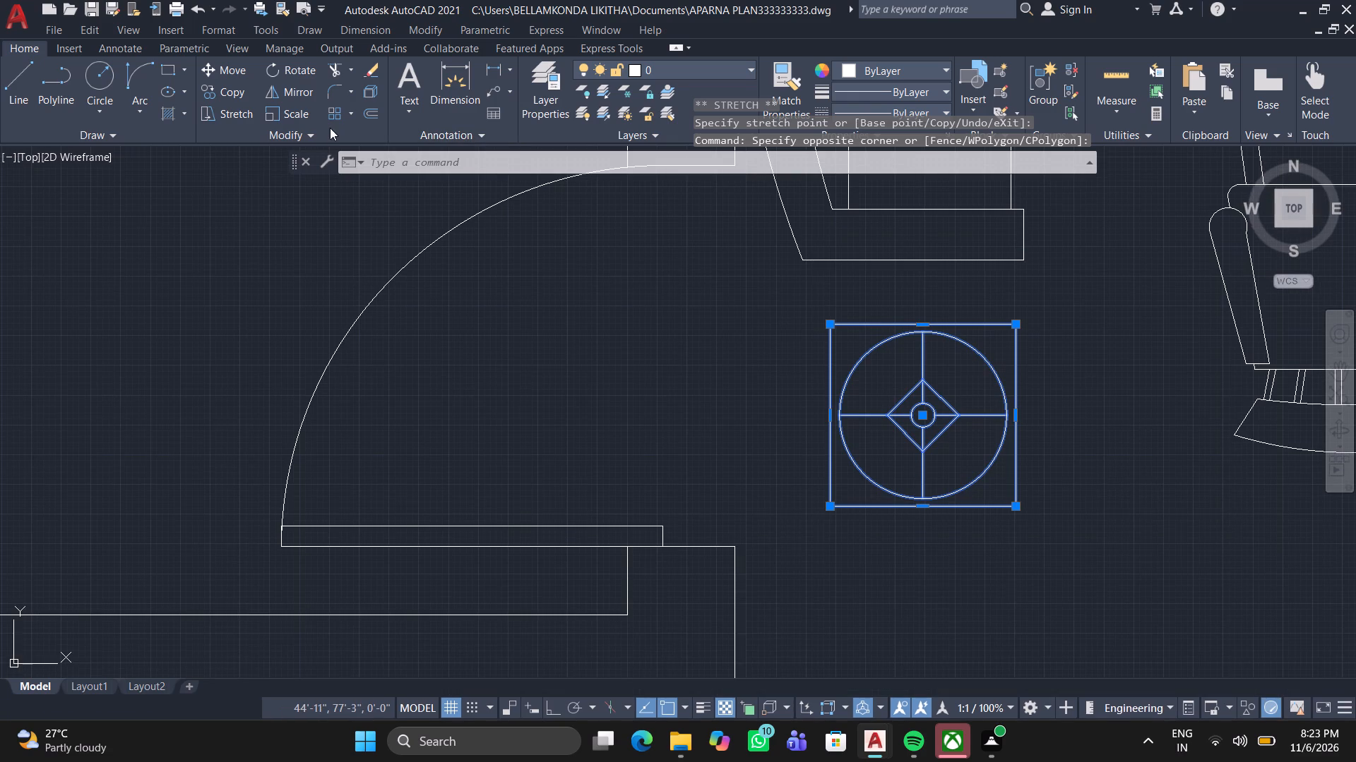
click(201, 85)
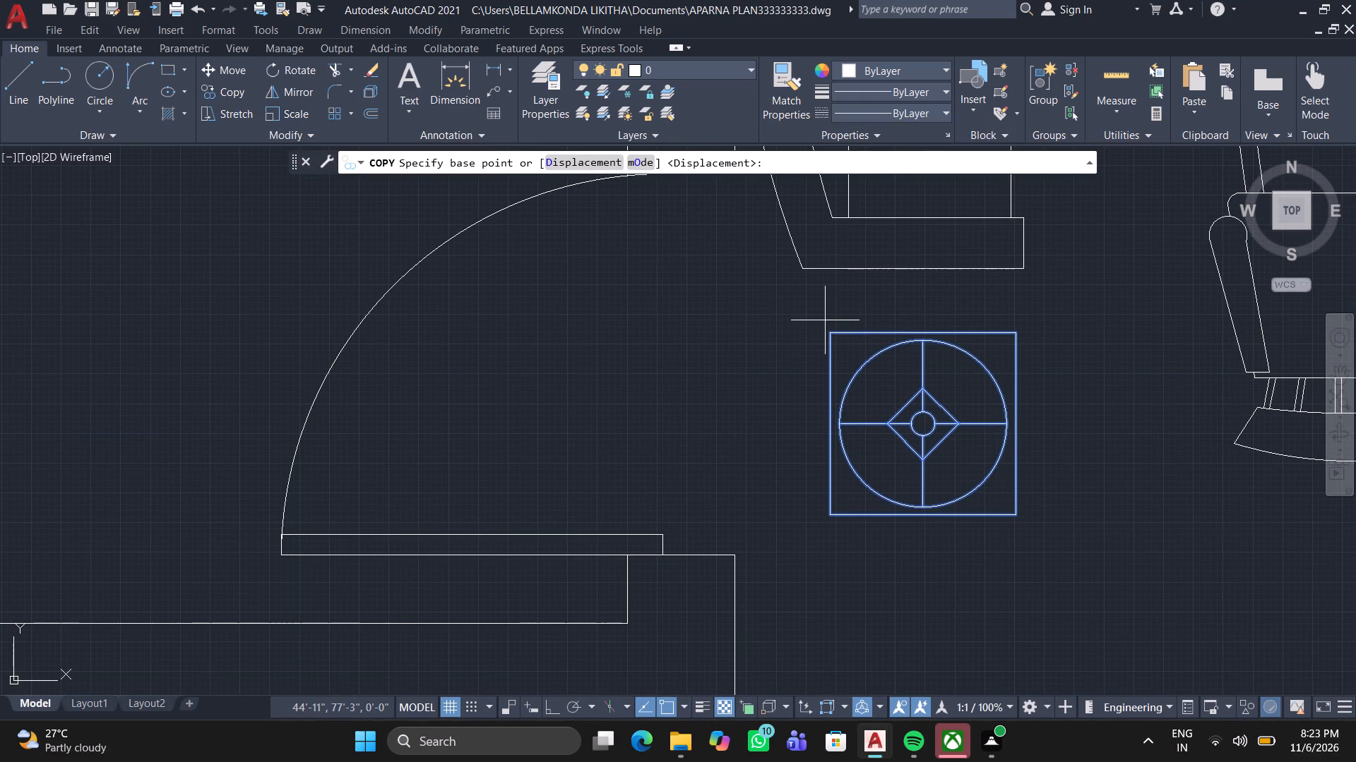
click(833, 336)
scroll(842, 218, down, 2)
middle_drag(842, 218, 864, 618)
scroll(864, 614, down, 2)
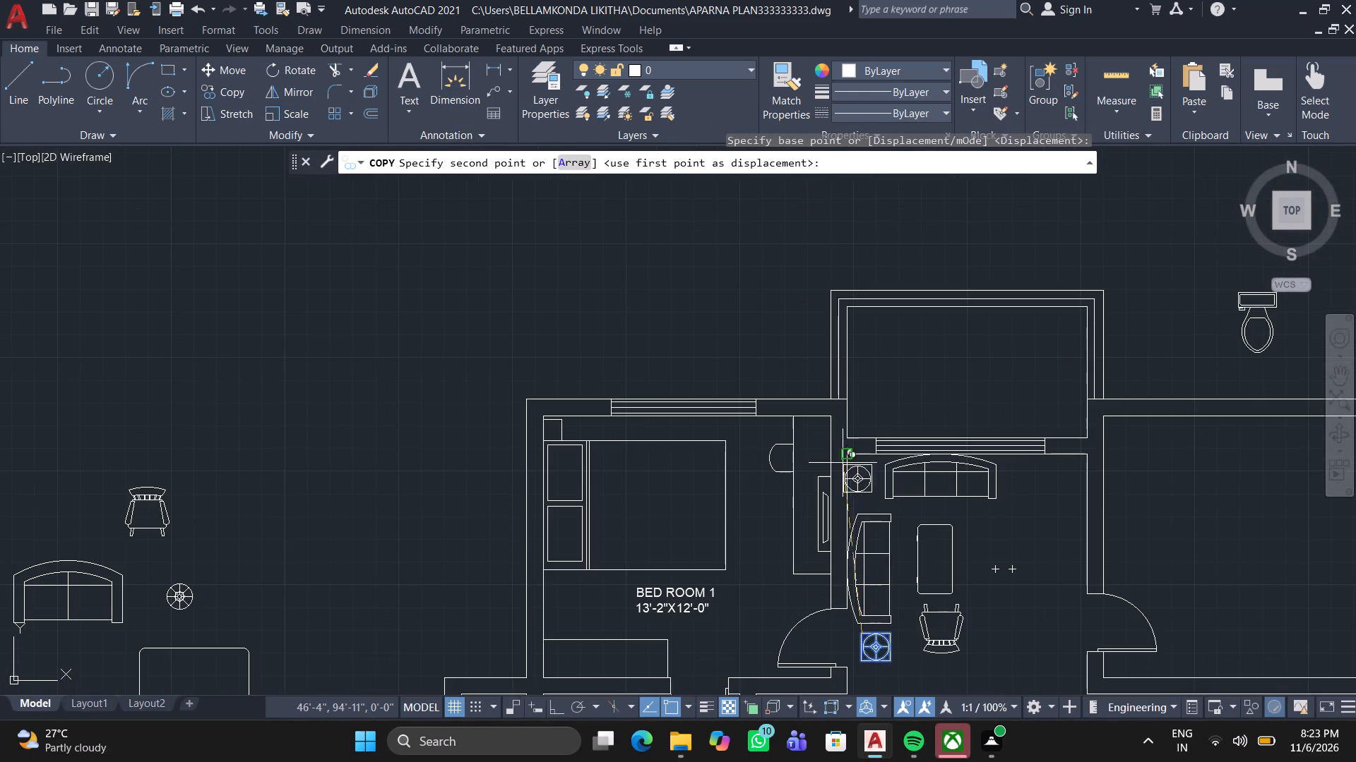
scroll(848, 471, up, 5)
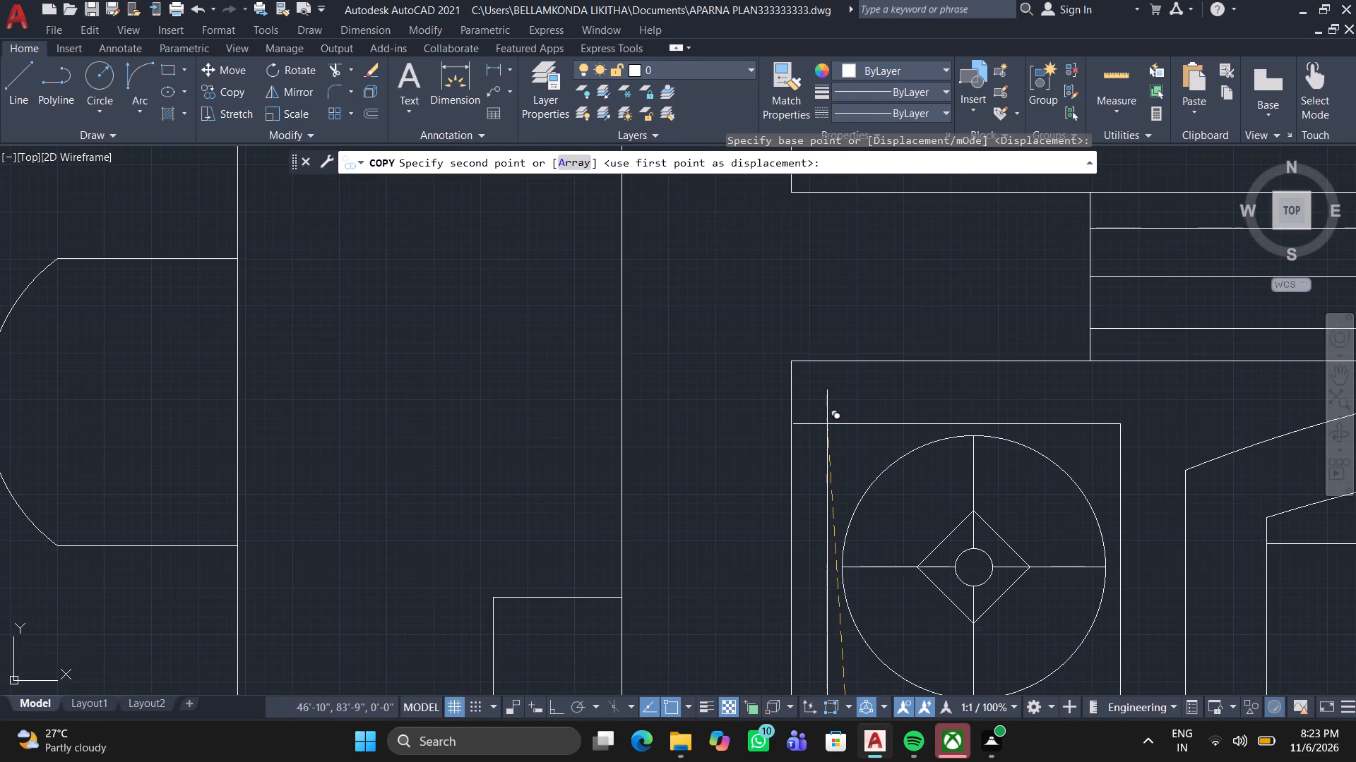
click(830, 404)
key(space)
Shift the vertical sofa slightly up along the wall toward the corner side table, using its back midpoint grip.
scroll(909, 520, down, 3)
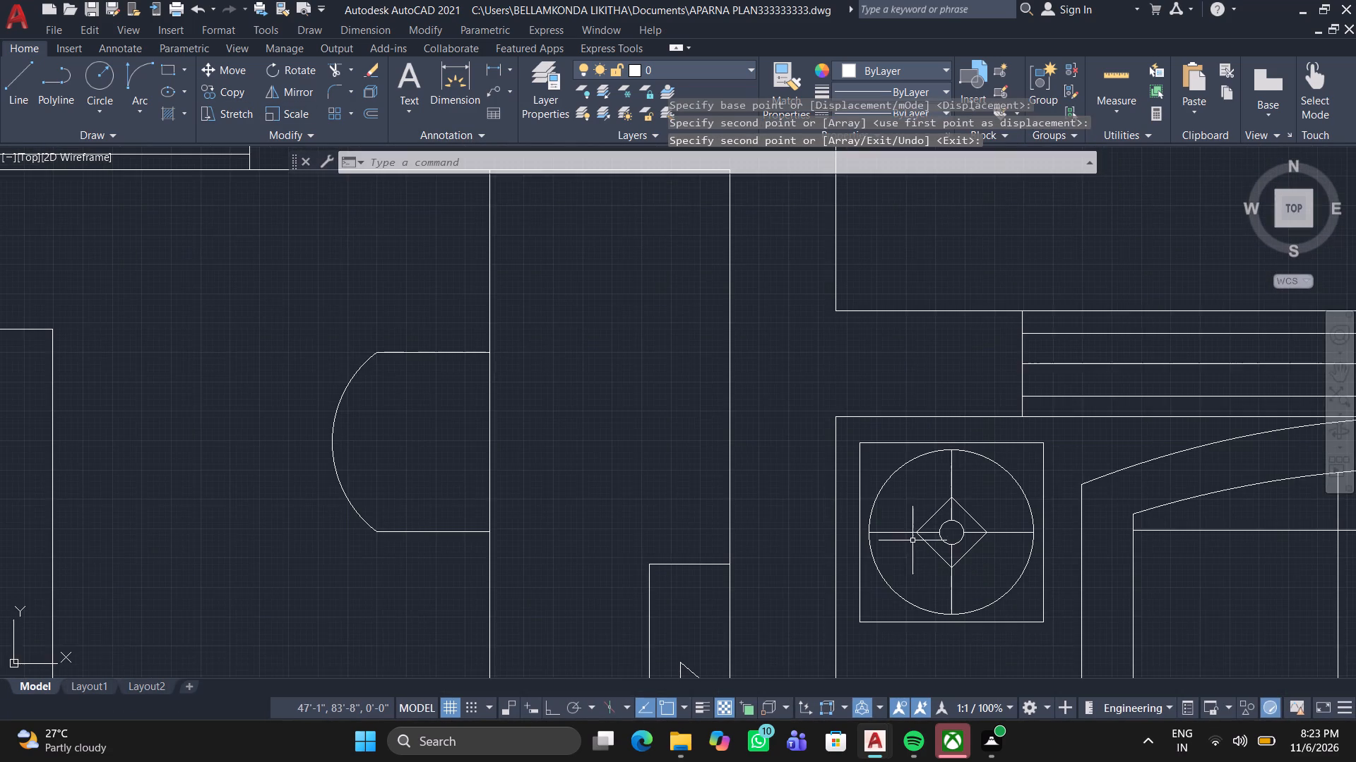
scroll(913, 541, down, 1)
middle_drag(914, 542, 661, 229)
click(683, 401)
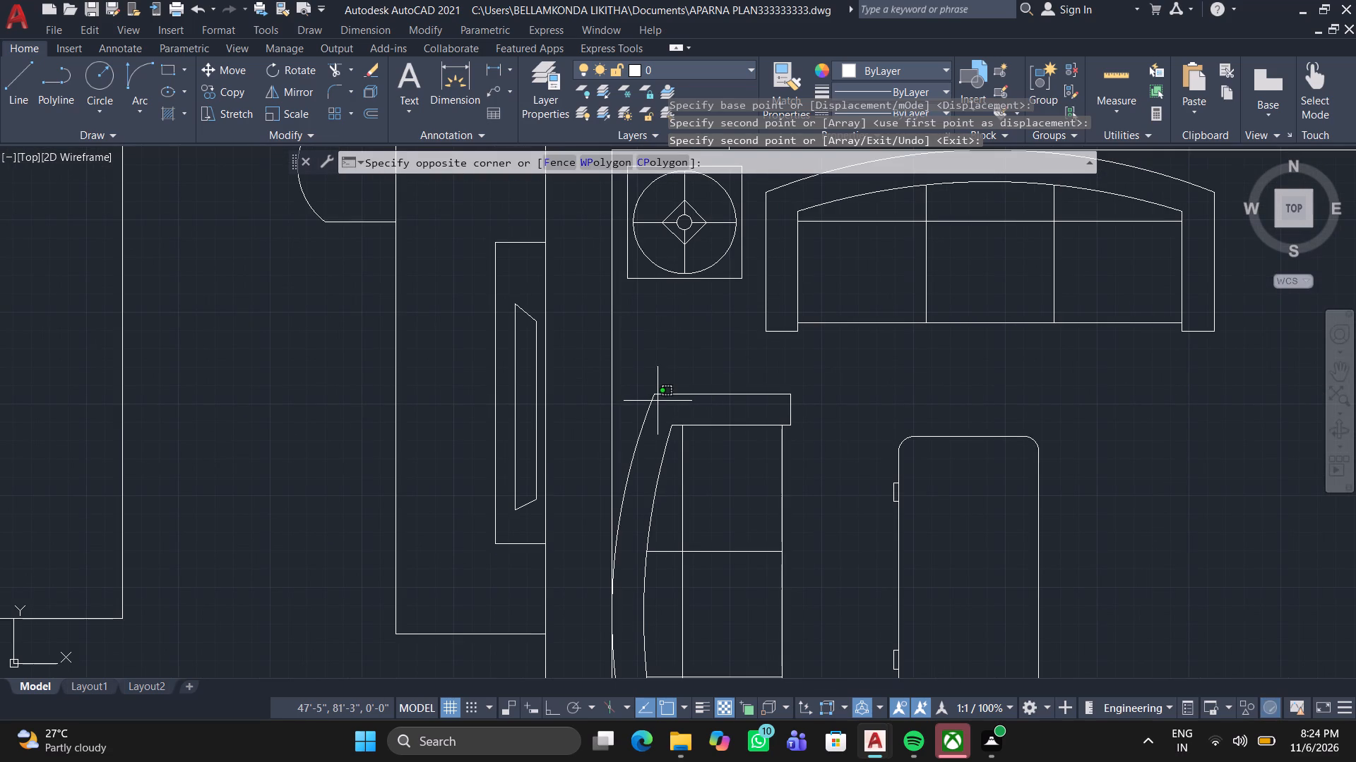
click(643, 393)
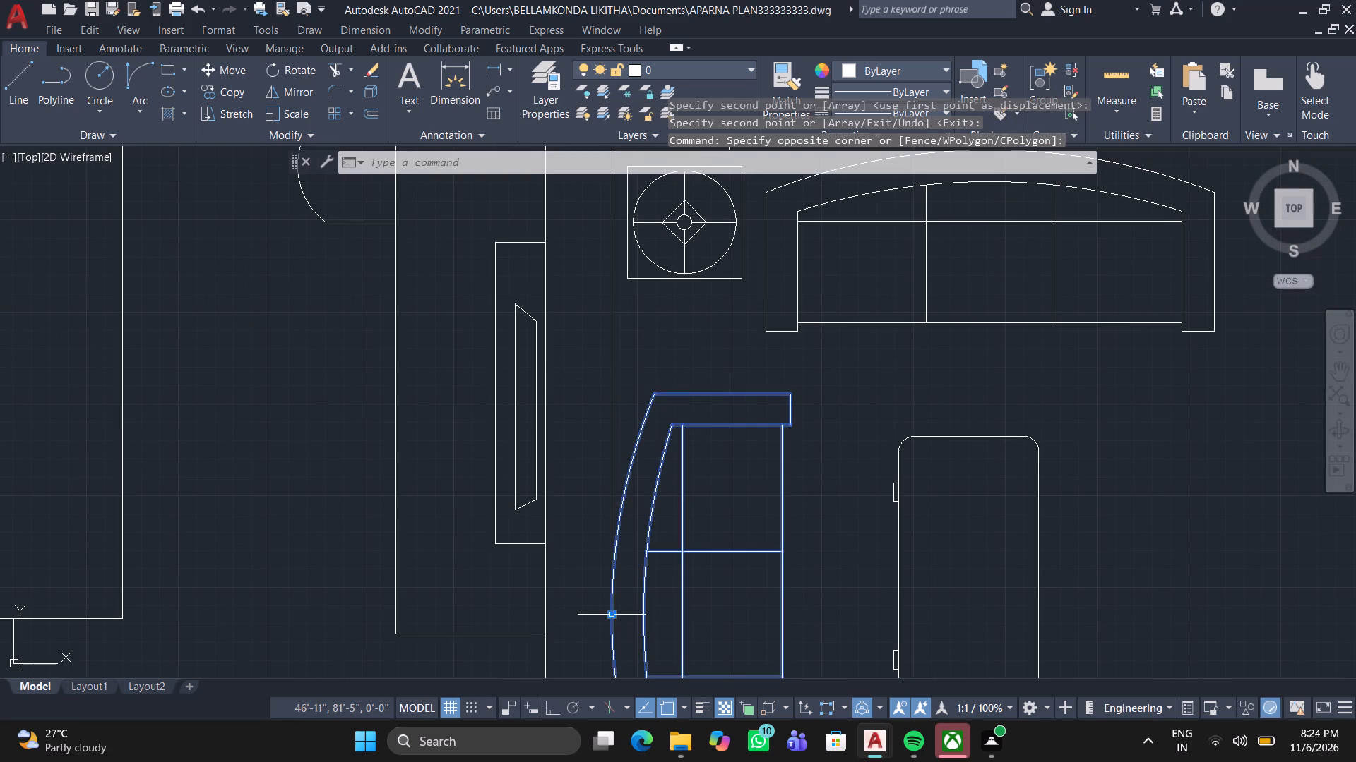
click(608, 615)
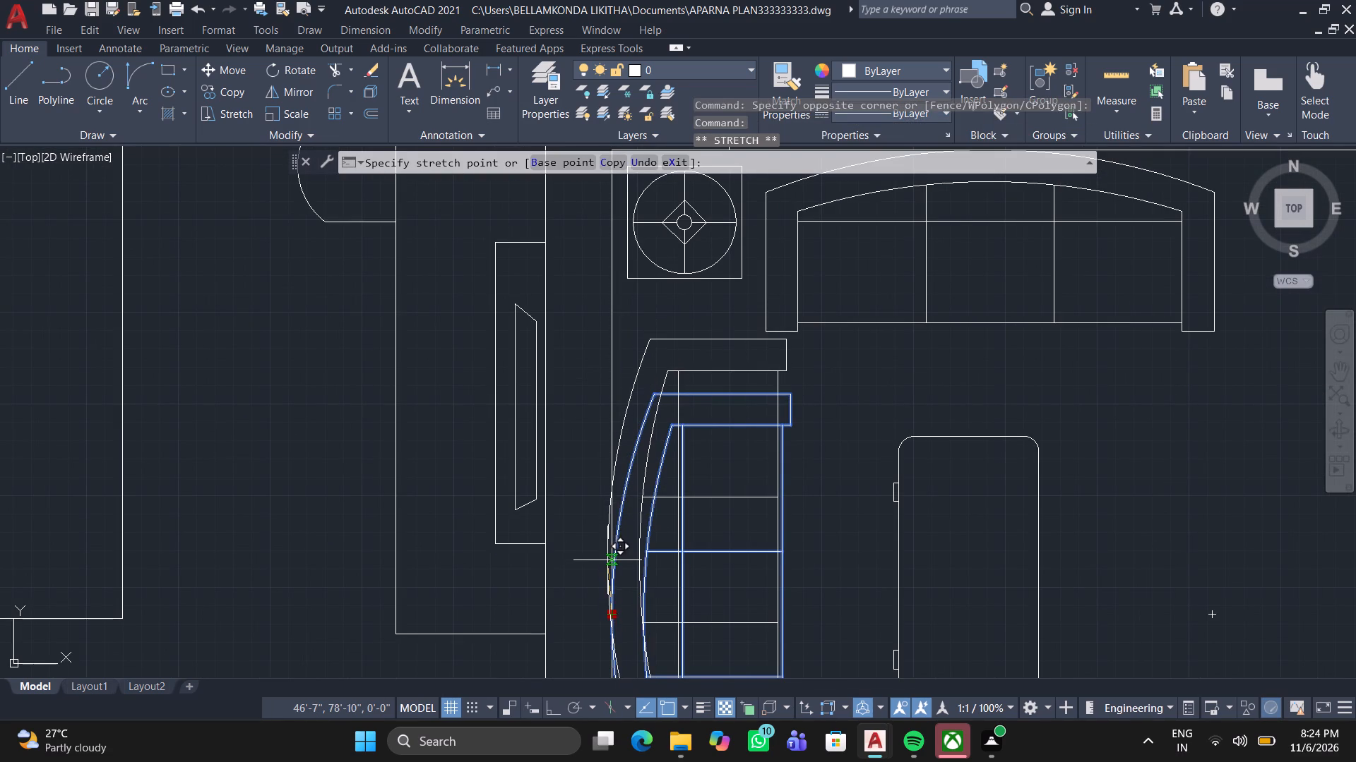
click(607, 560)
Scale the vertical sofa down to roughly three-quarters size from its lower front corner.
middle_drag(658, 606, 660, 343)
scroll(658, 341, down, 1)
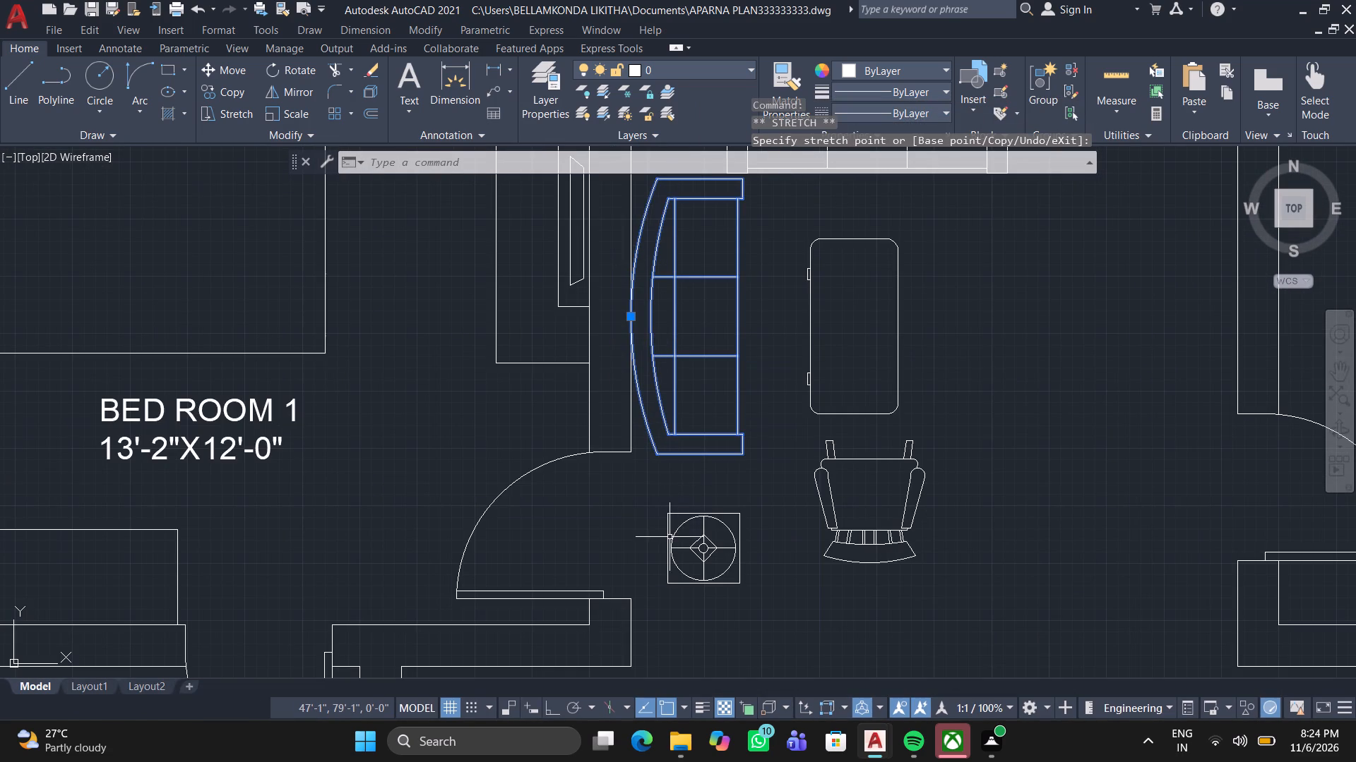
click(271, 111)
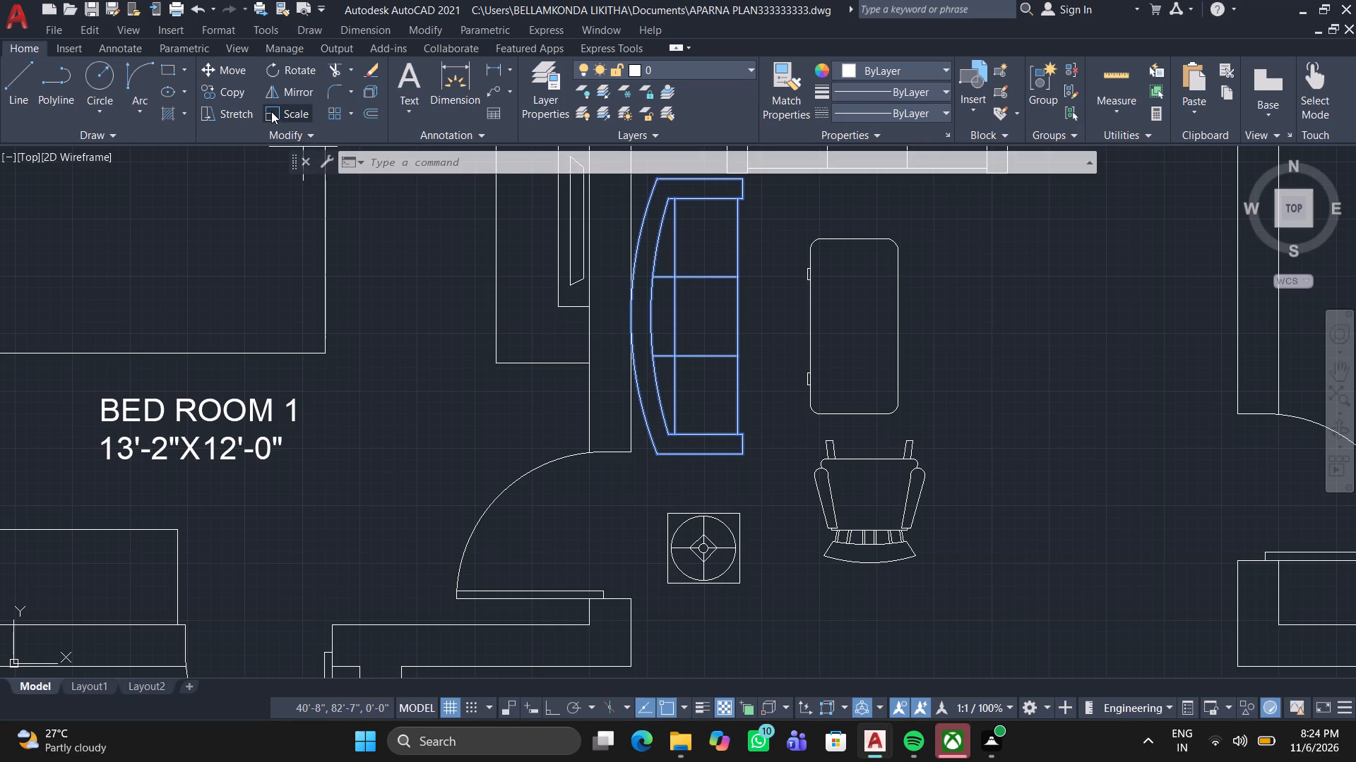
click(747, 455)
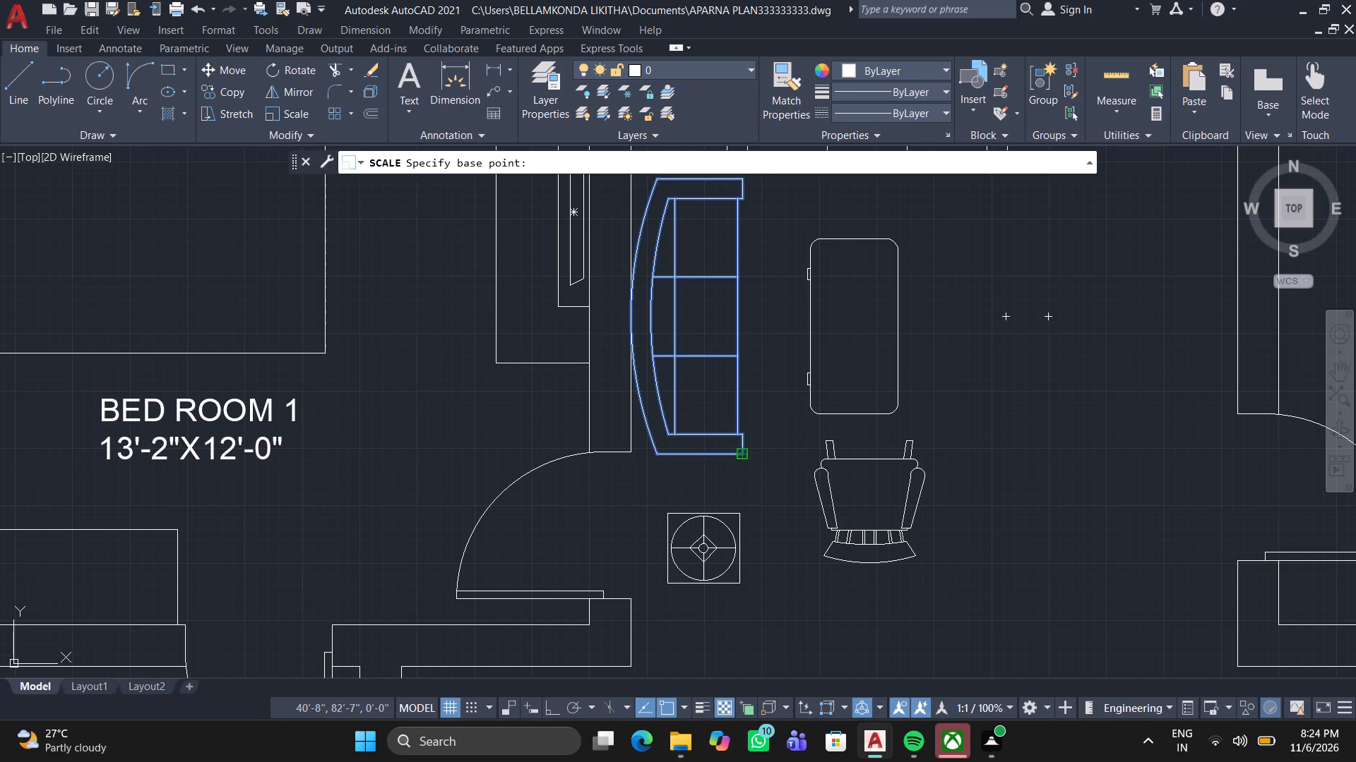
double_click(706, 358)
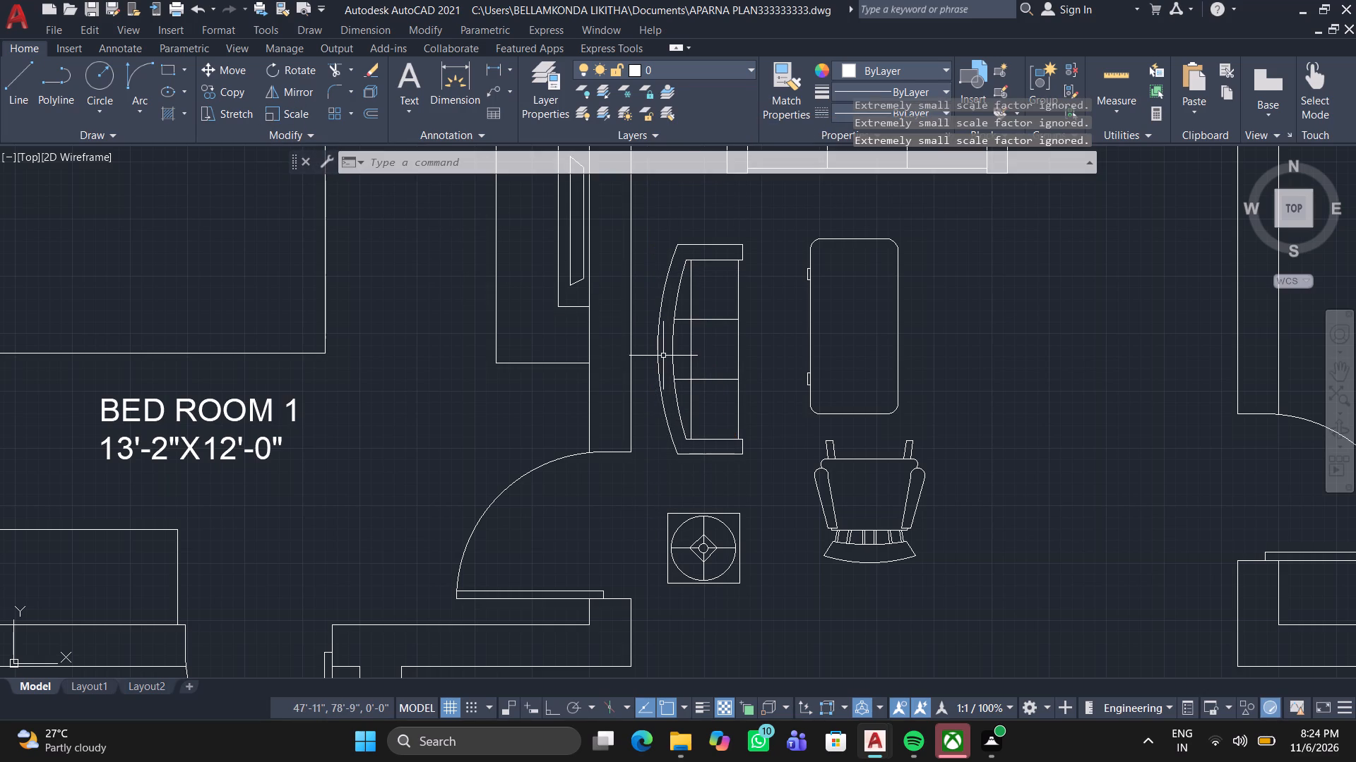
Move the reduced vertical sofa back toward the bedroom wall, just below the corner side table, by its back midpoint grip.
click(660, 354)
click(655, 337)
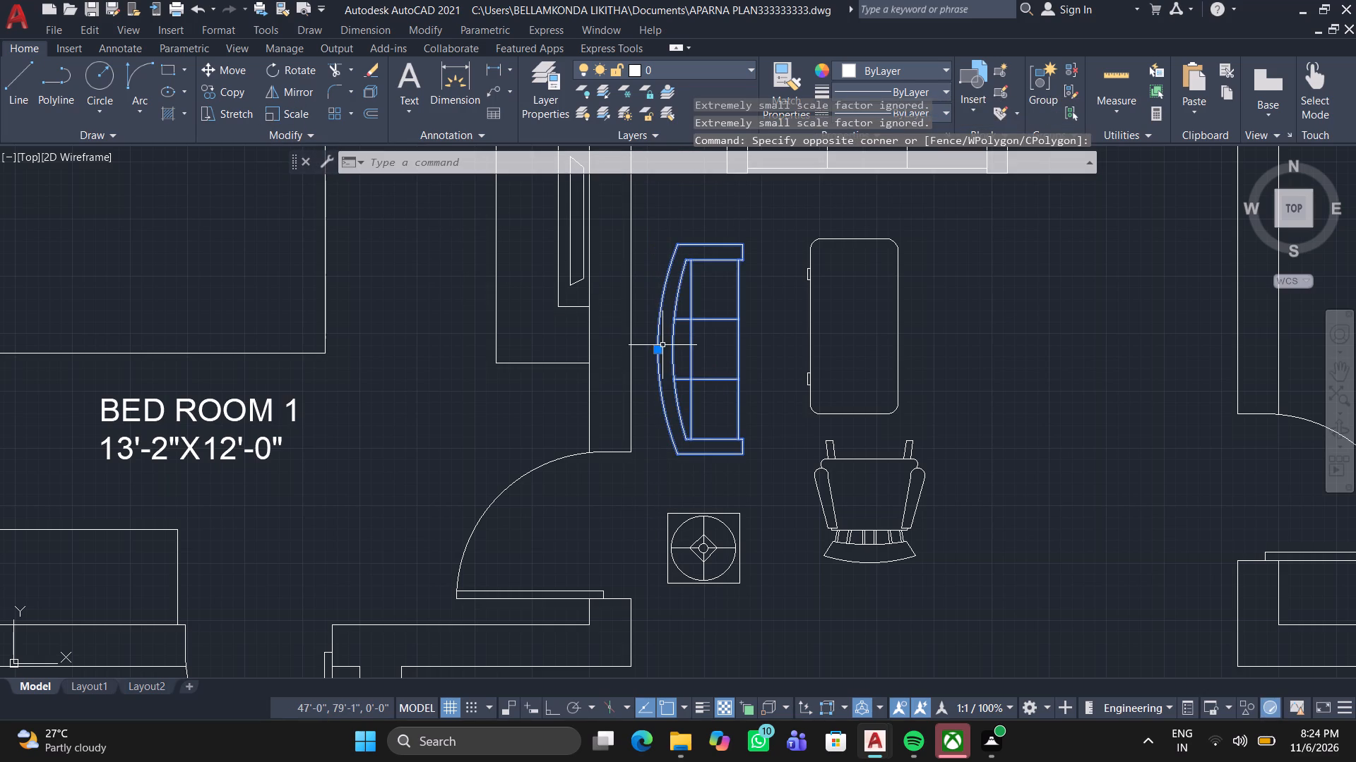
click(658, 347)
middle_drag(653, 299, 638, 398)
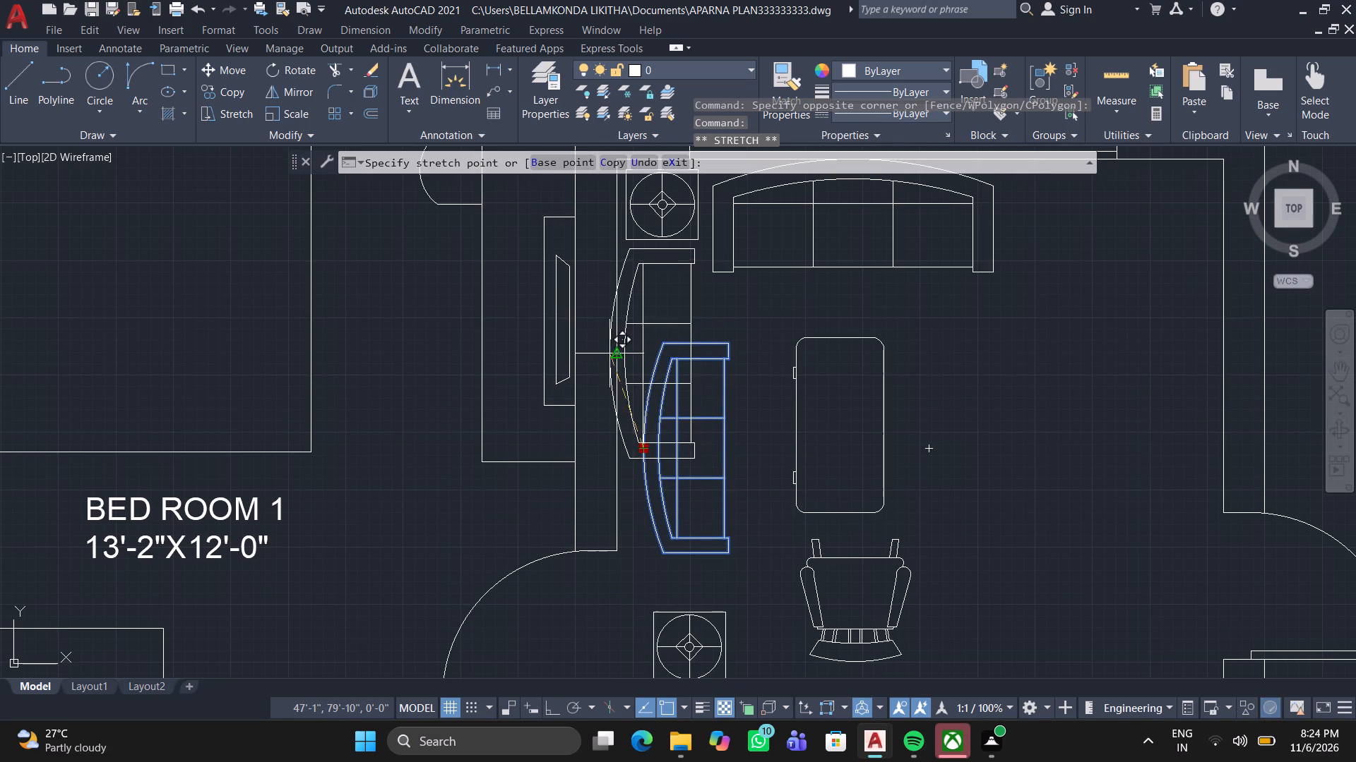
click(626, 388)
Move the lower side table and its lamp from the lamp's centre up to just below the vertical sofa's lower armrest.
middle_drag(670, 469, 677, 356)
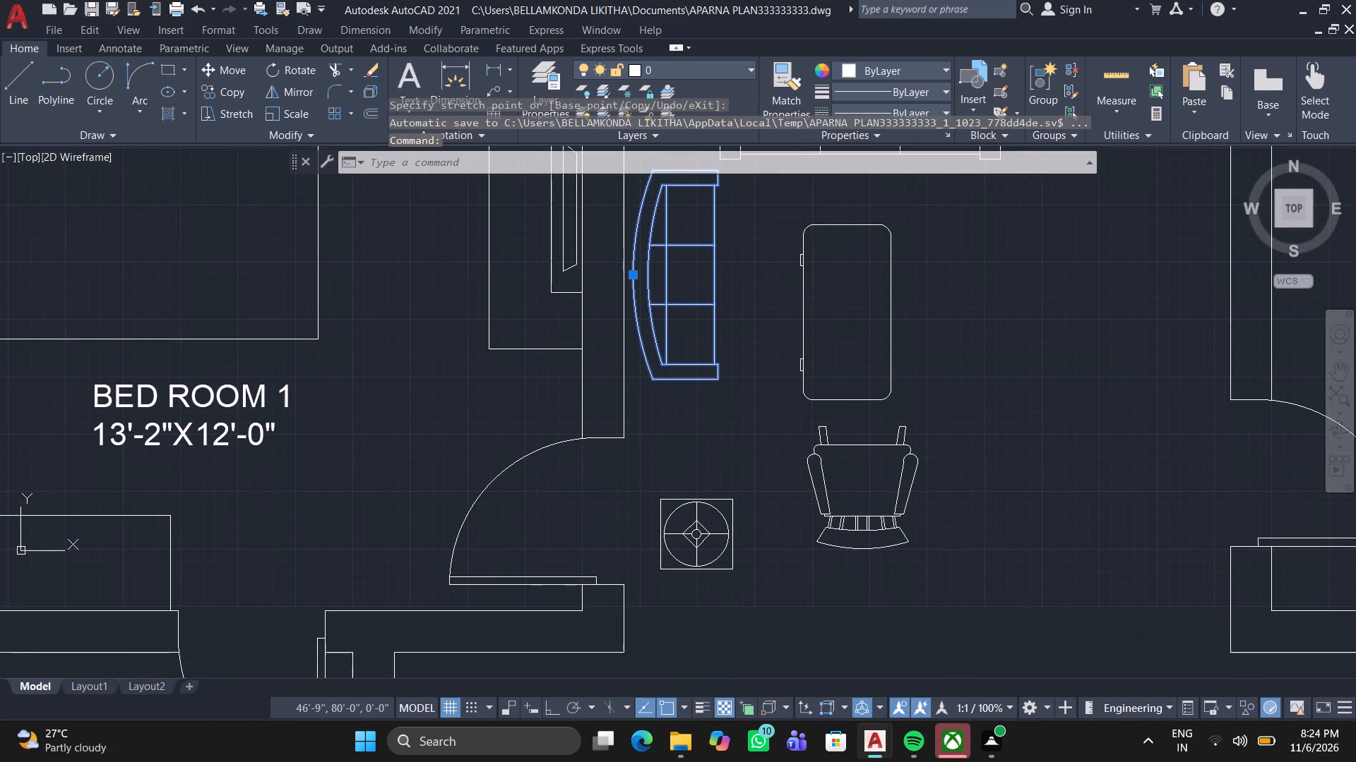
click(641, 478)
click(744, 601)
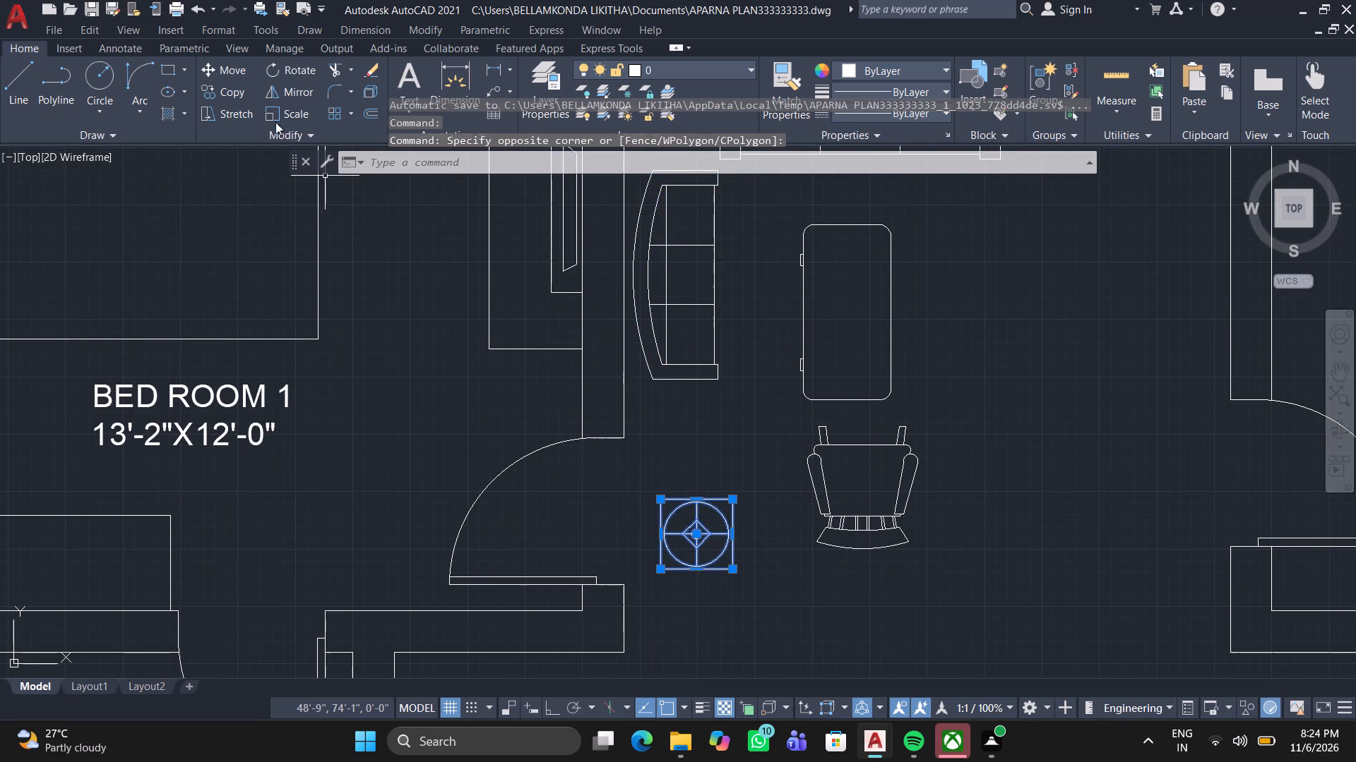
click(234, 65)
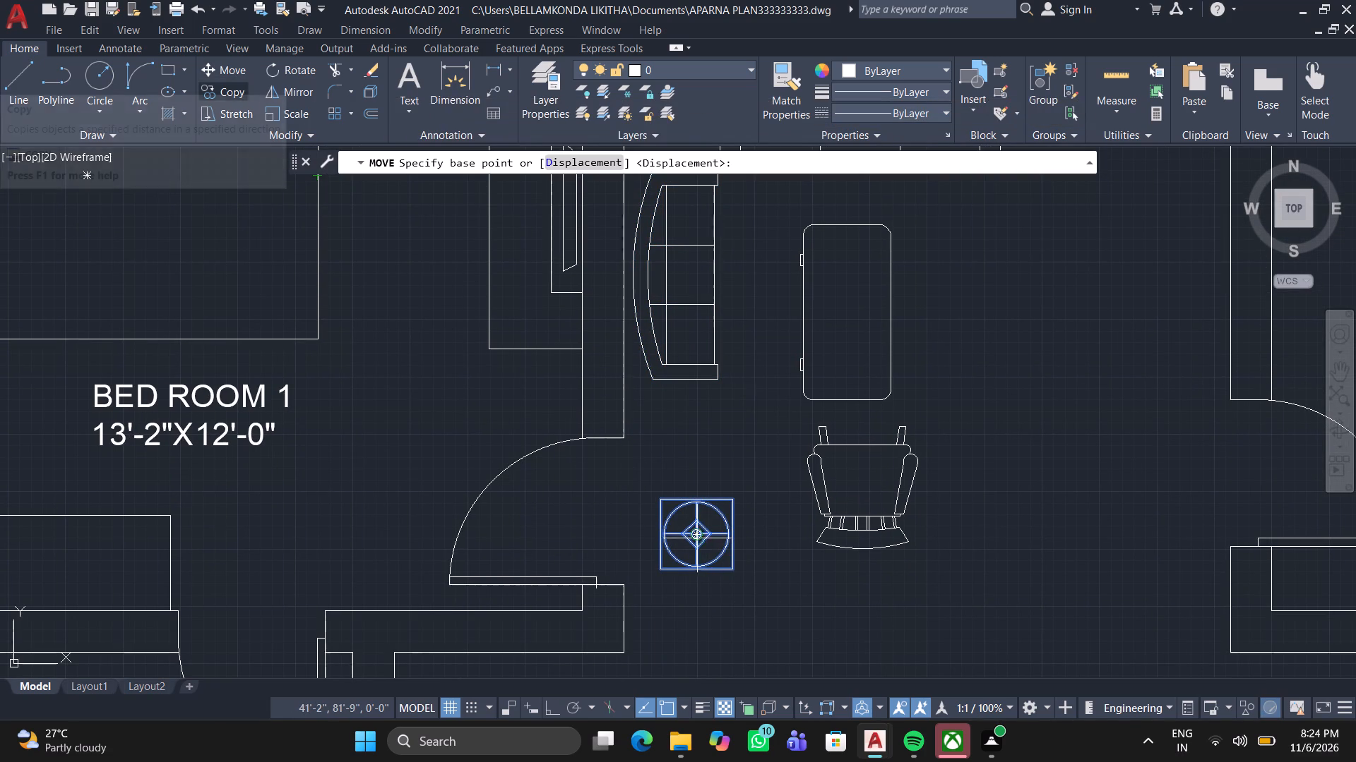
click(698, 531)
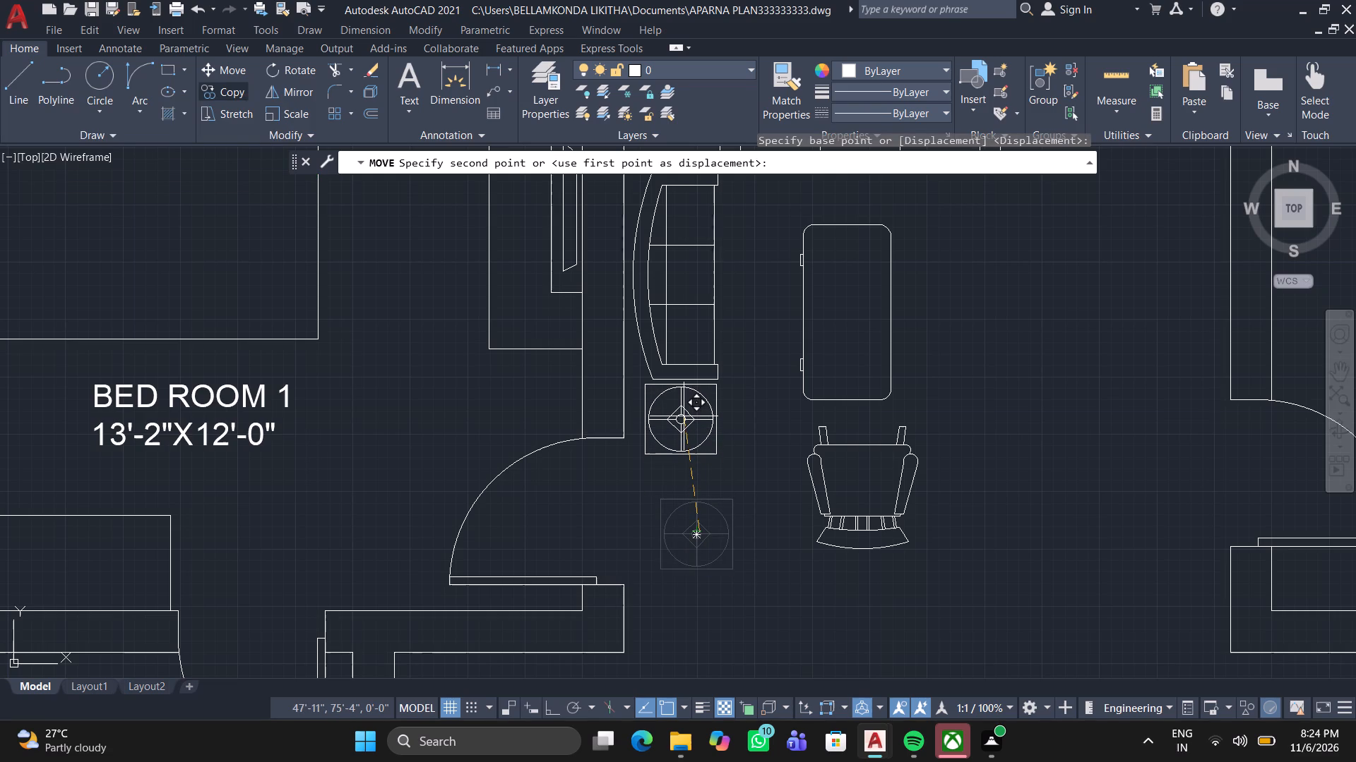
click(684, 416)
key(space)
key(space)
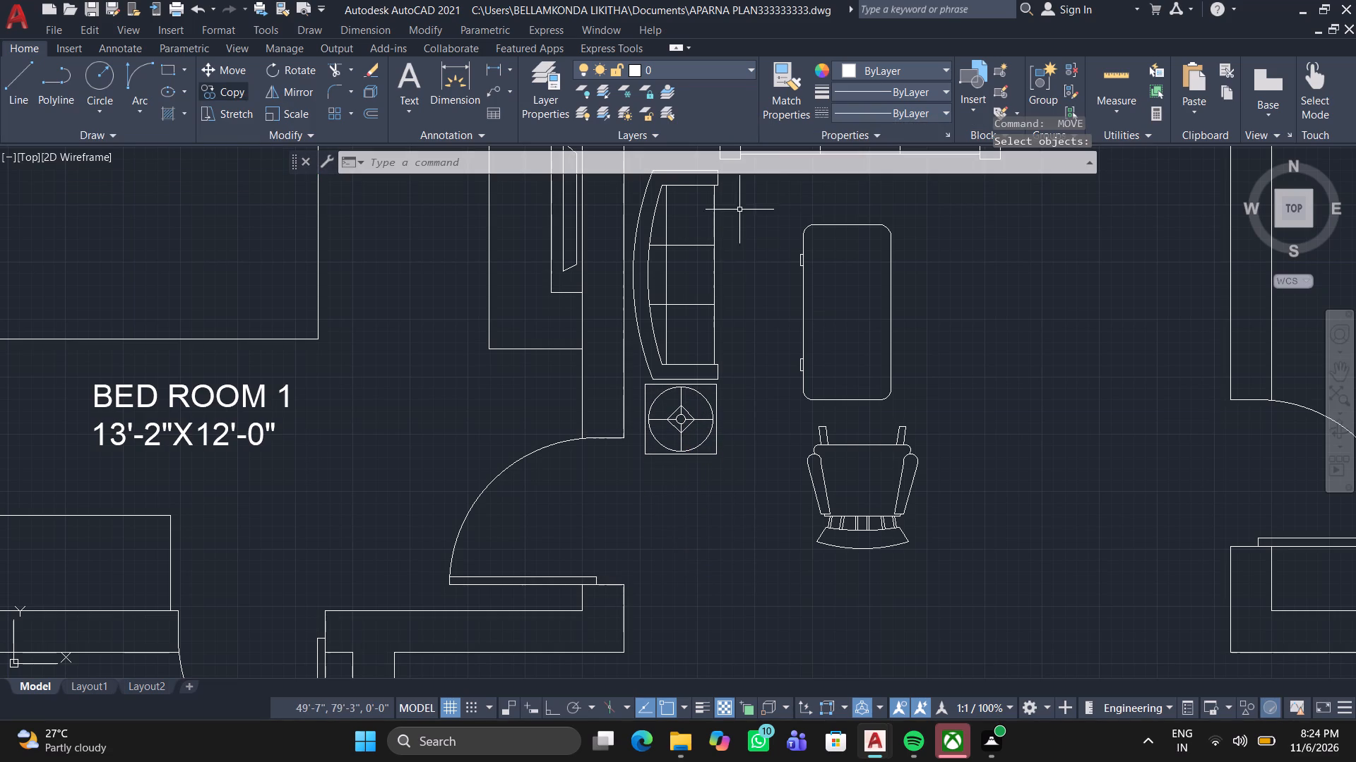
Move the coffee table and rocking chair together up and slightly toward the vertical sofa.
drag(763, 186, 771, 194)
click(929, 594)
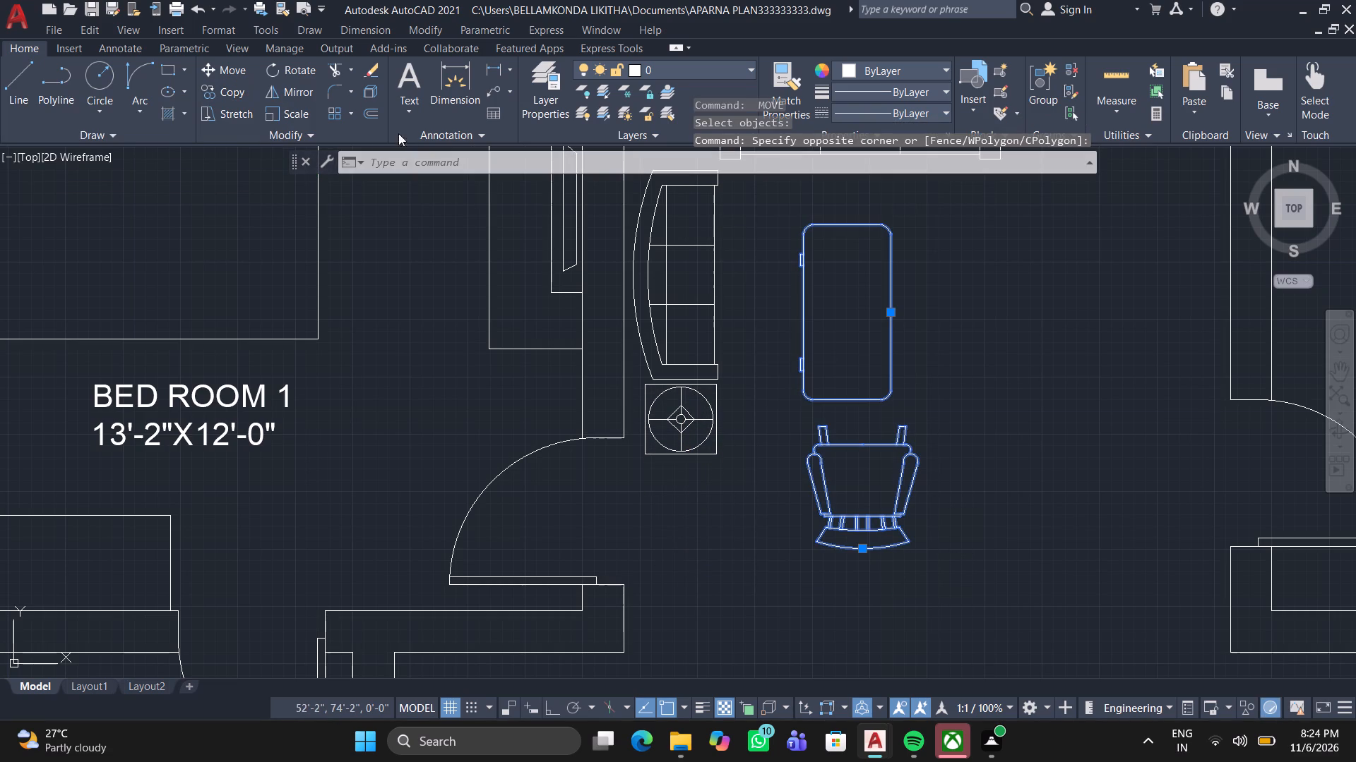
click(213, 62)
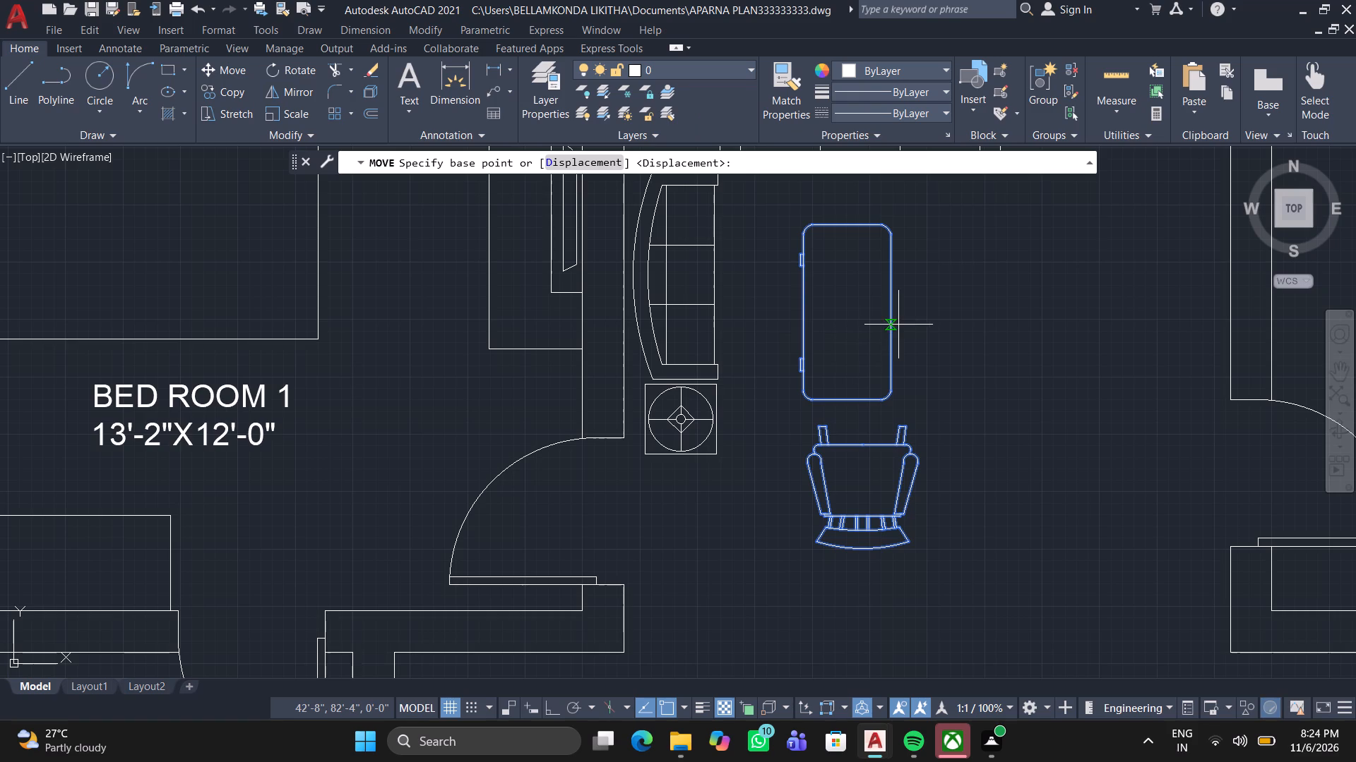
click(893, 318)
click(867, 252)
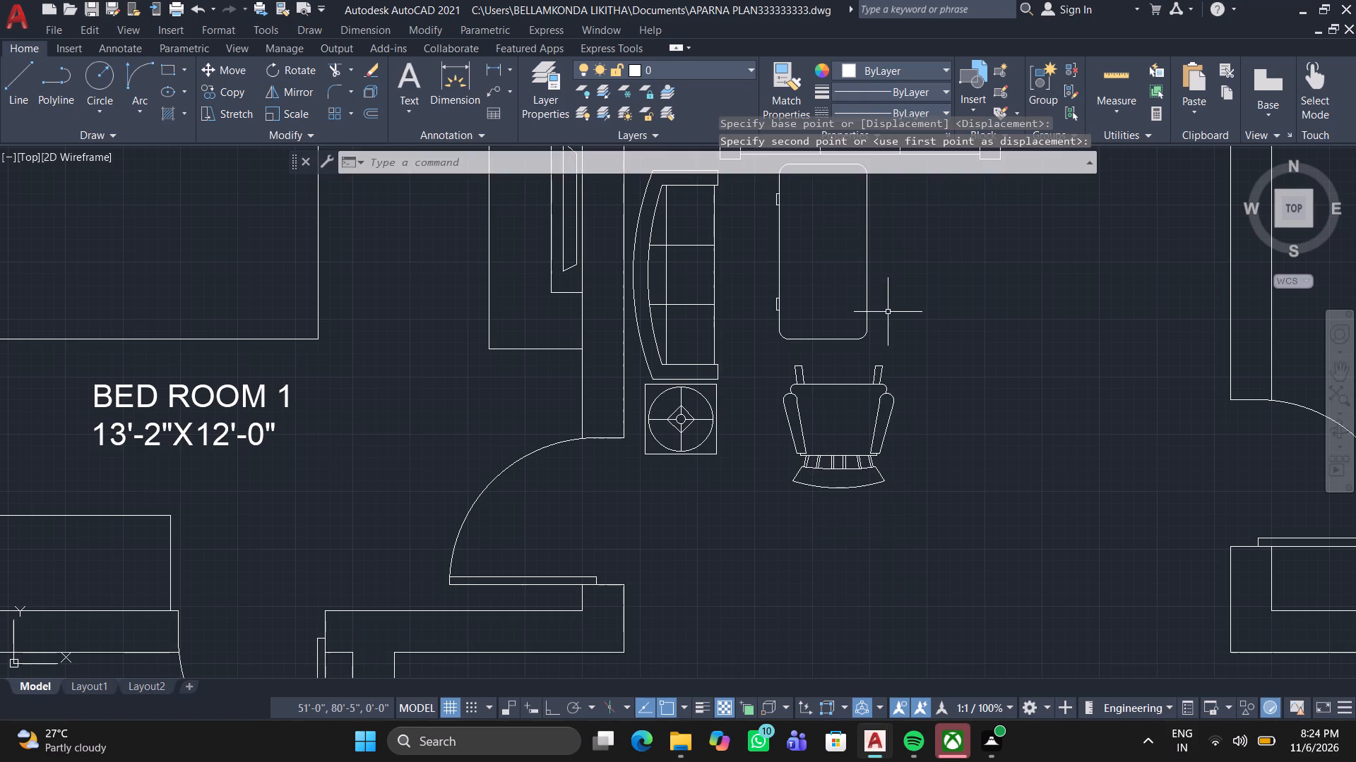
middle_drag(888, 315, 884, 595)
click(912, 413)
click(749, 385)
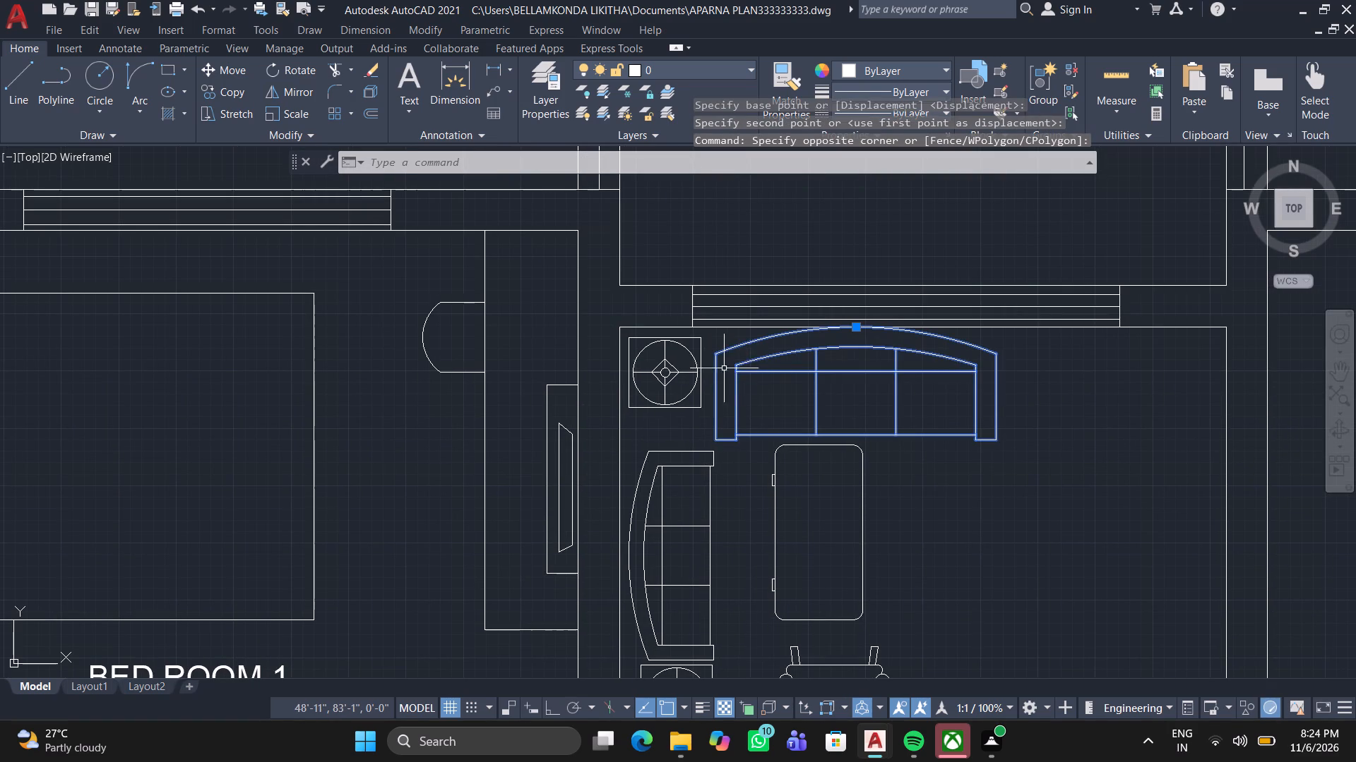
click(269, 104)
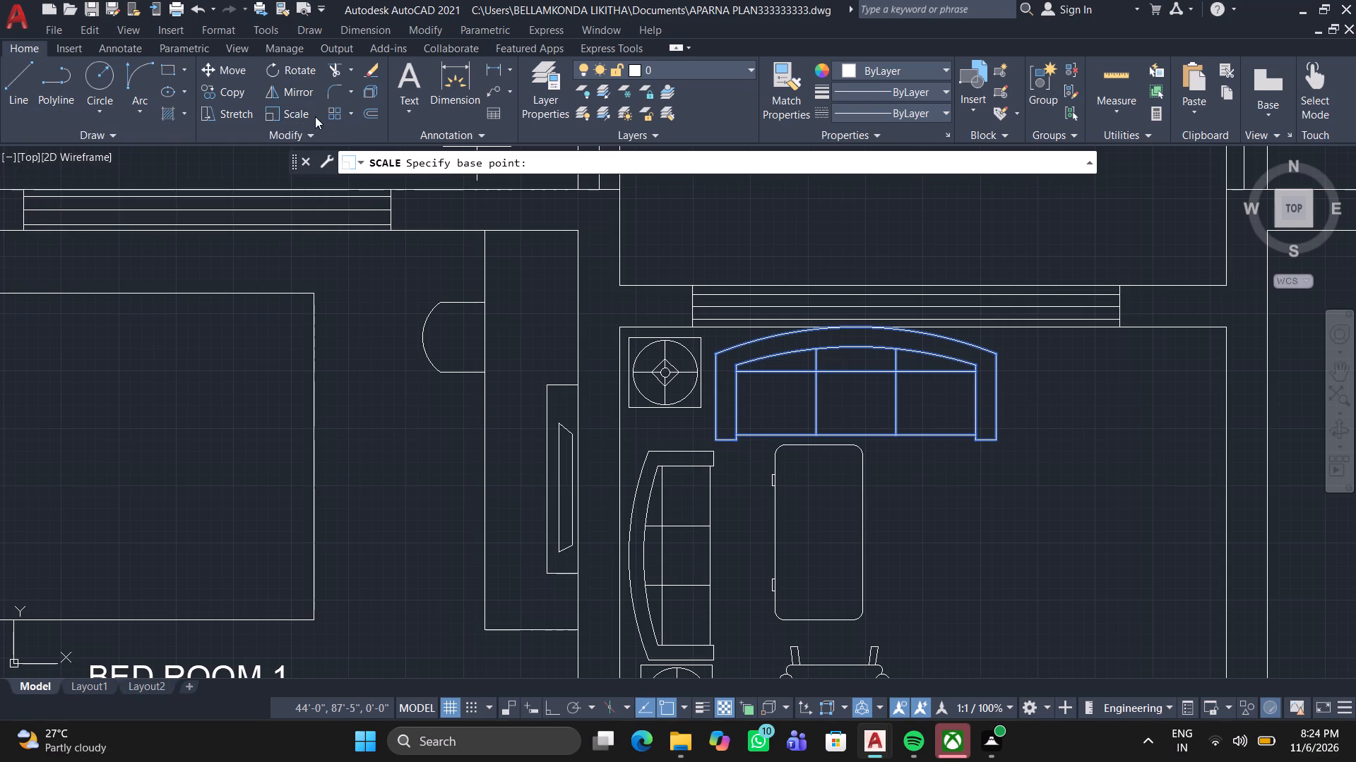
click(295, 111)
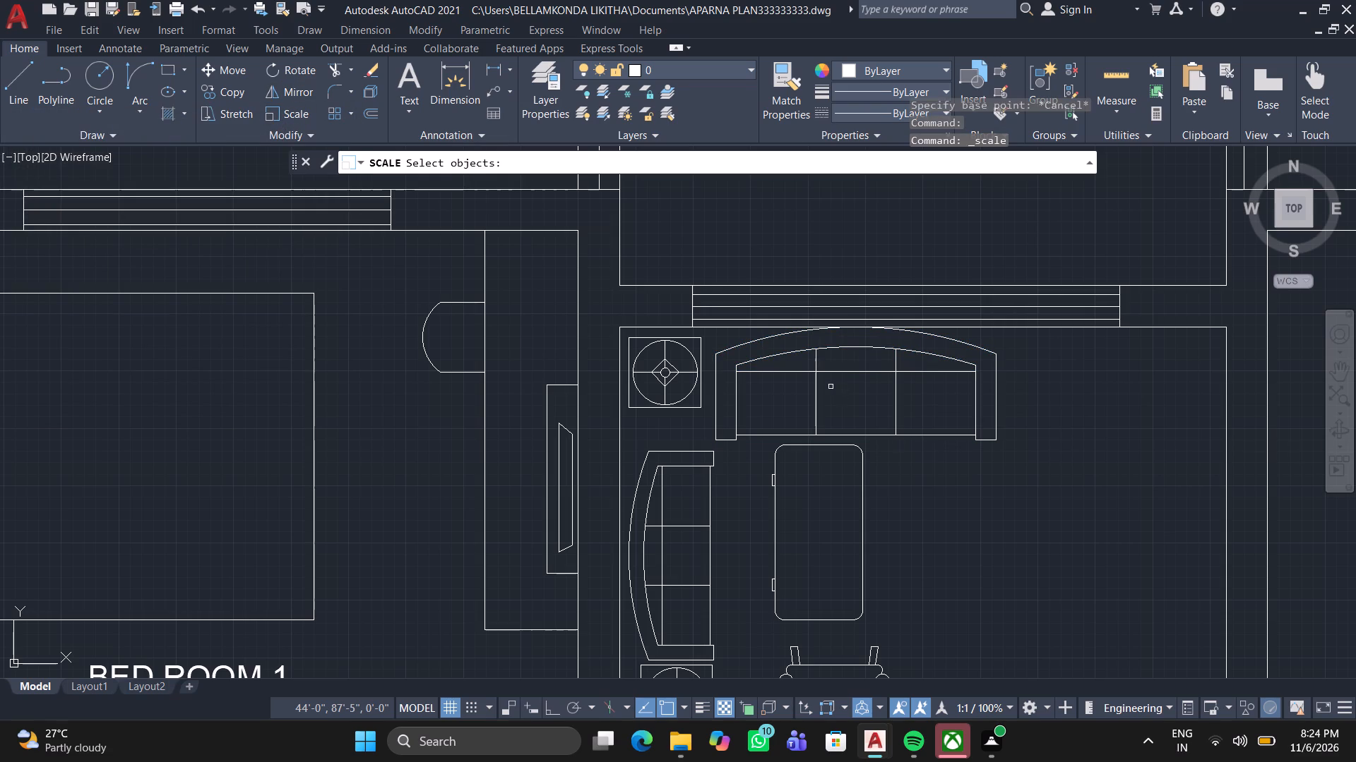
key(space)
Scale the horizontal sofa below the window down to roughly three-quarters size from its lower-right armrest corner.
drag(1049, 413, 1024, 399)
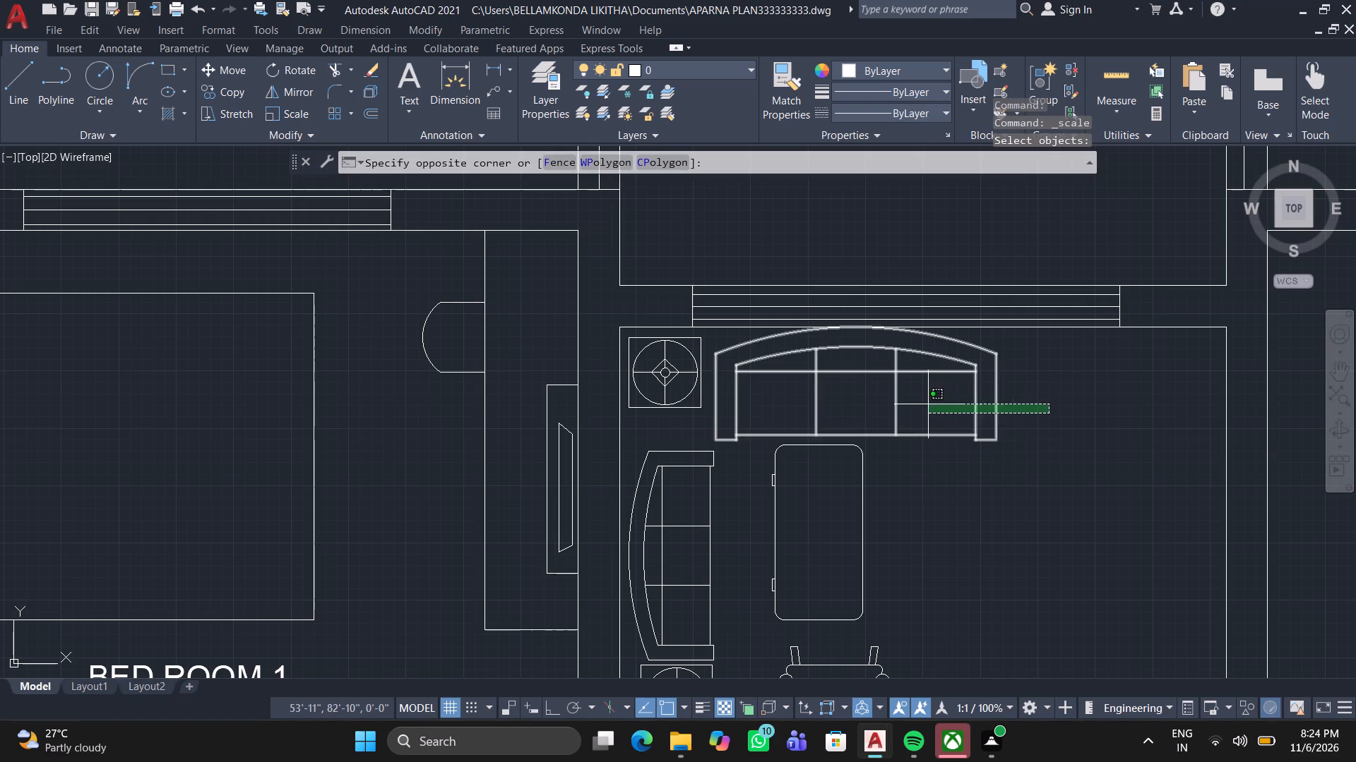
click(928, 404)
click(272, 117)
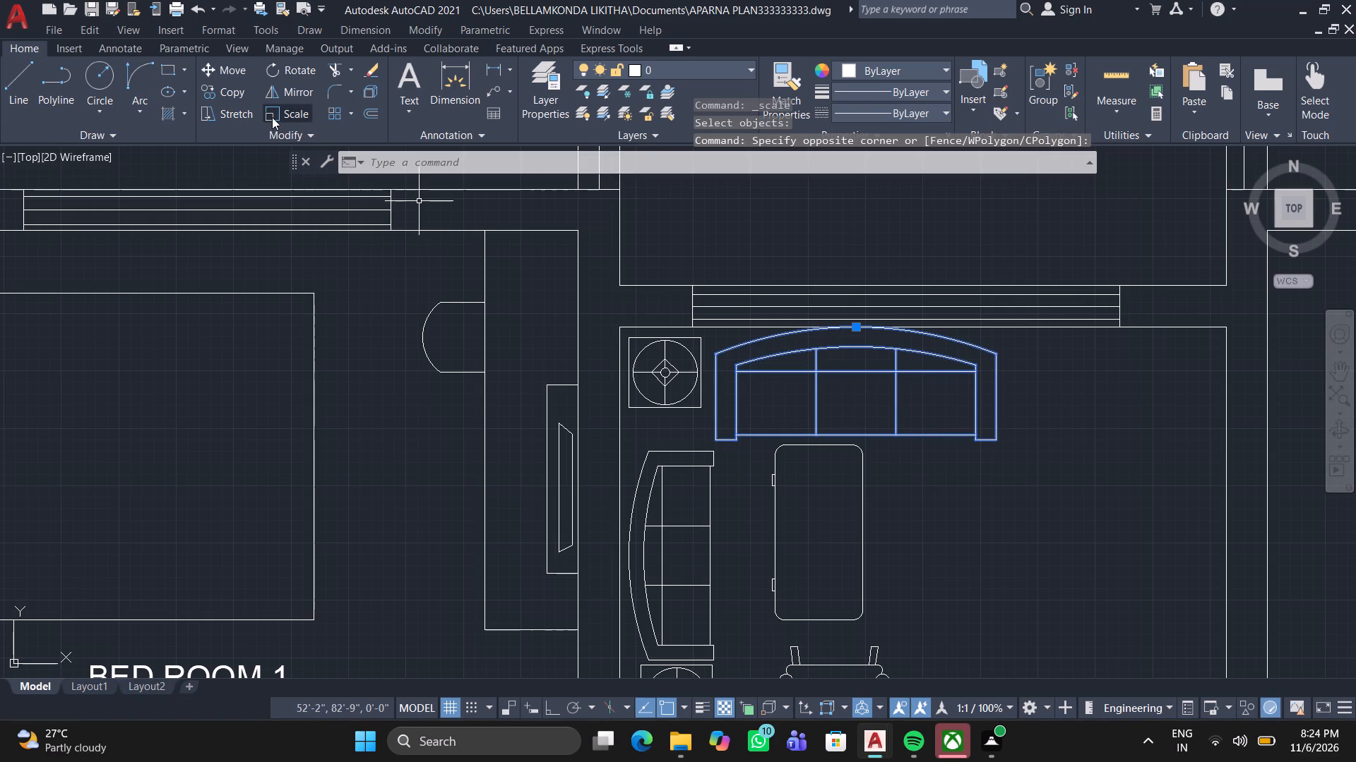
click(997, 439)
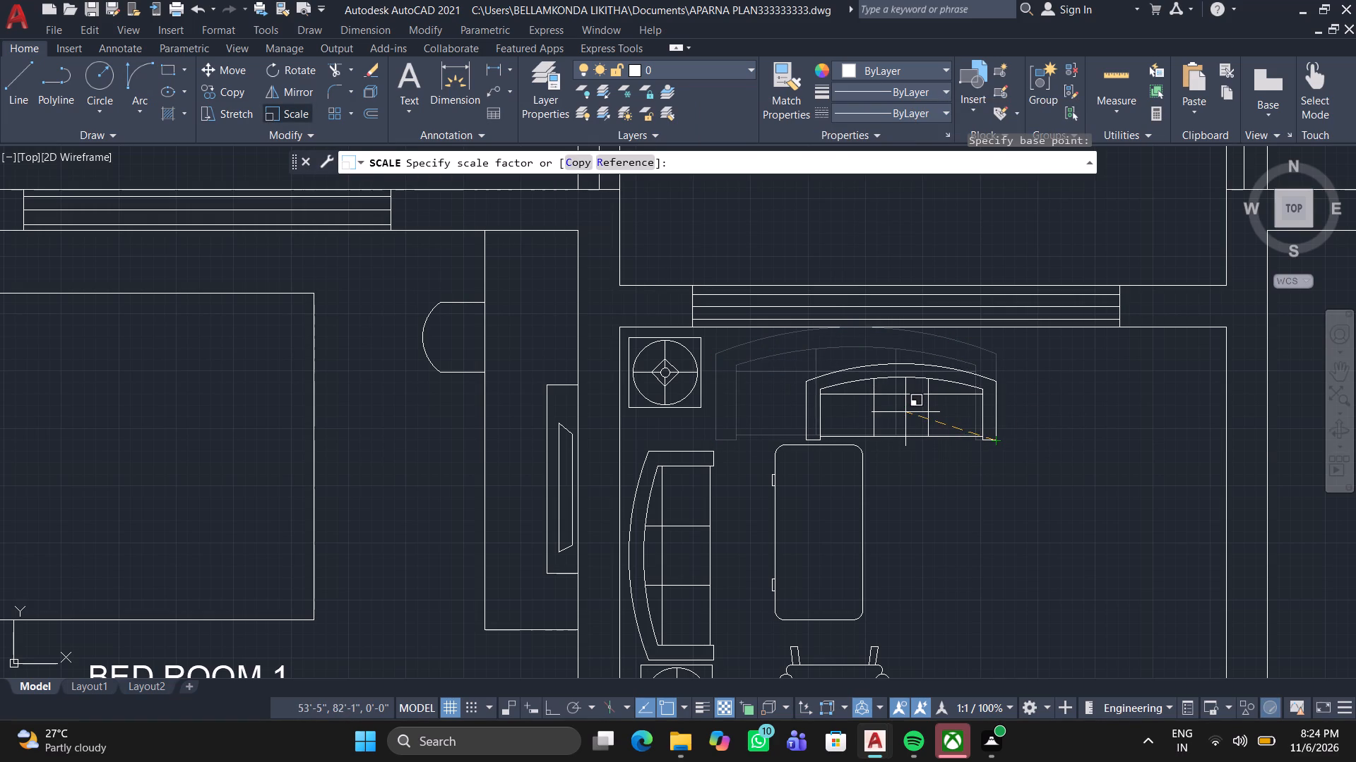
double_click(896, 412)
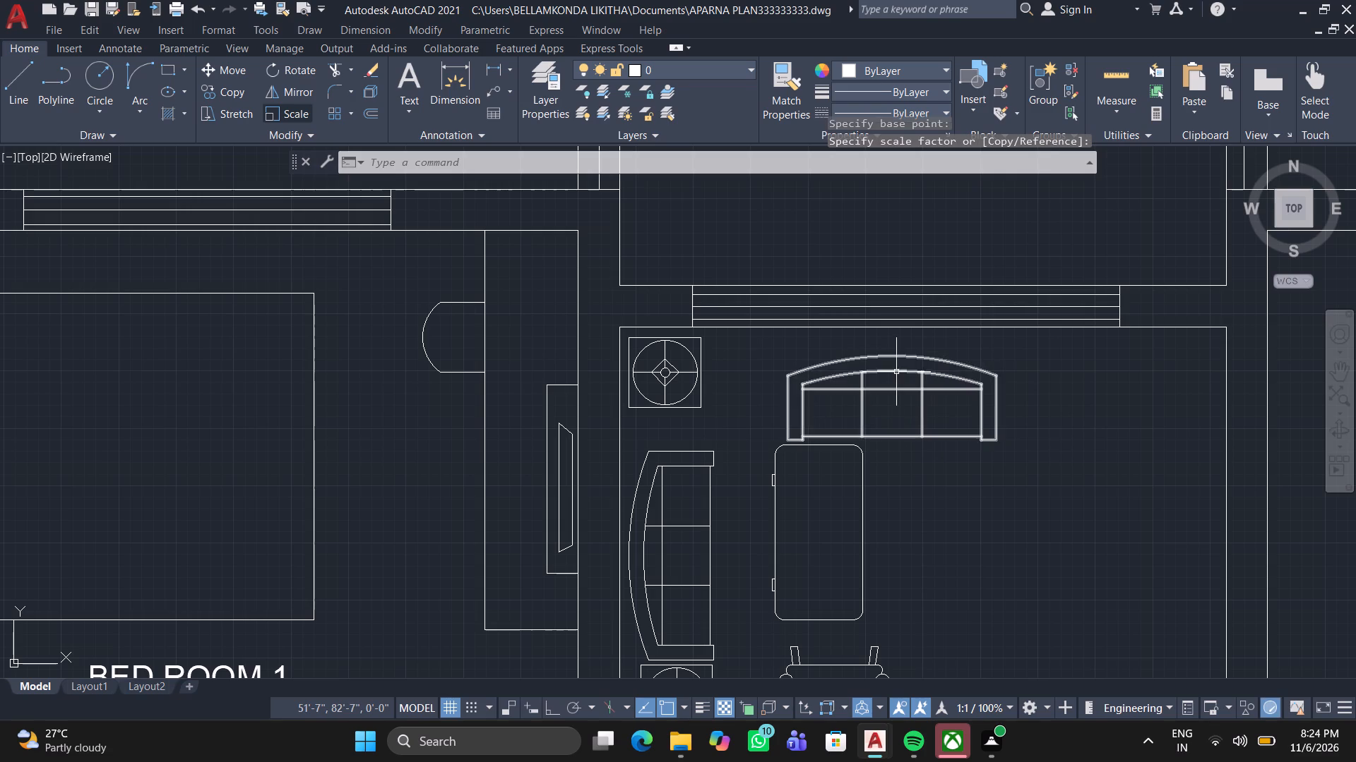
Move the horizontal sofa by its back midpoint grip against the window wall, just beside the corner side table.
click(893, 353)
drag(876, 358, 866, 365)
click(863, 365)
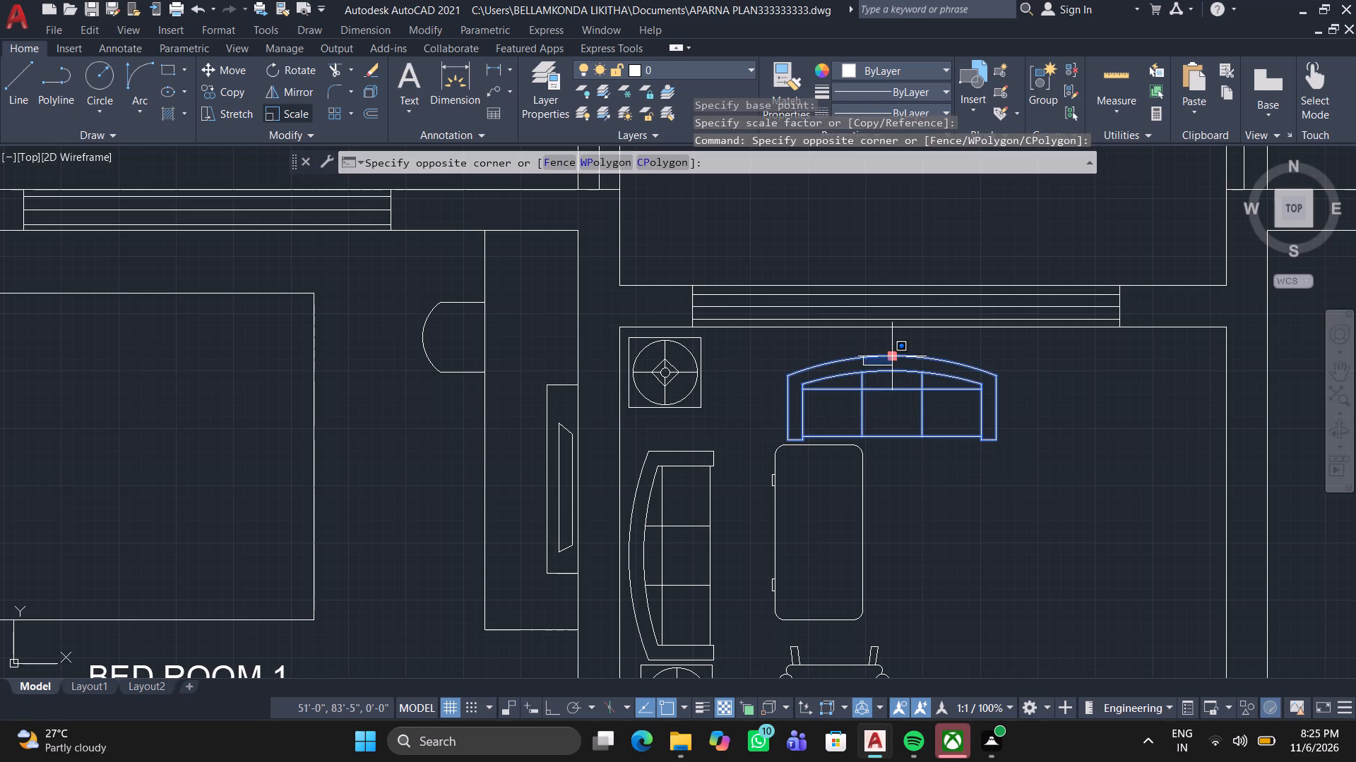
double_click(893, 361)
drag(850, 351, 823, 367)
click(793, 382)
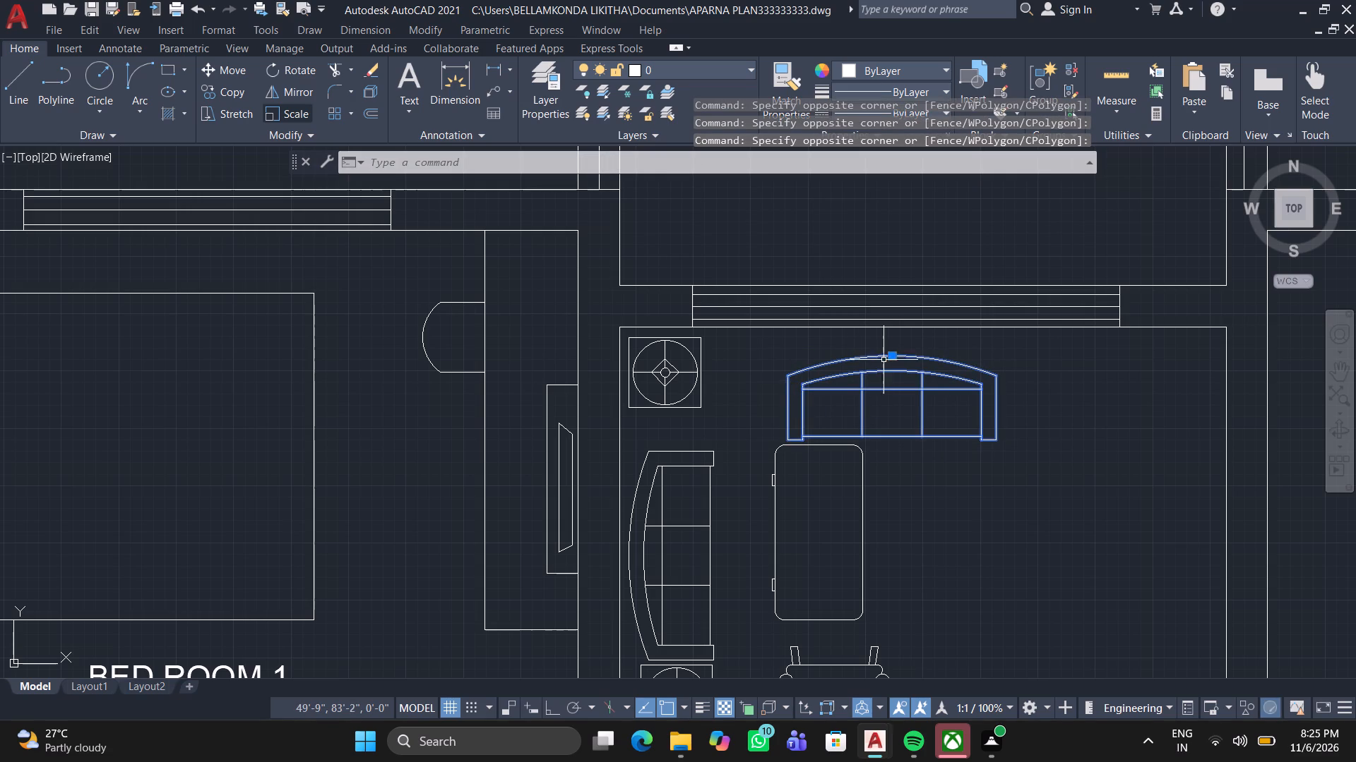
click(892, 356)
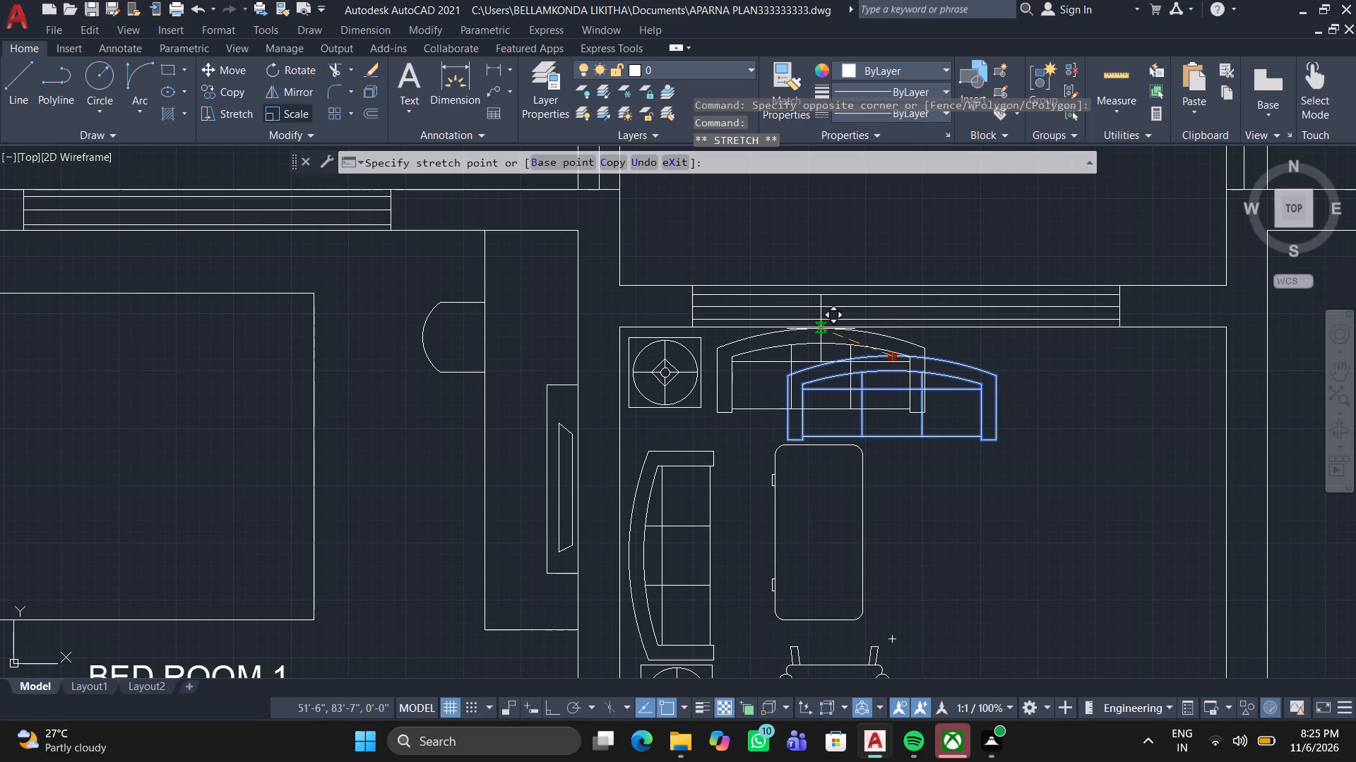
click(821, 329)
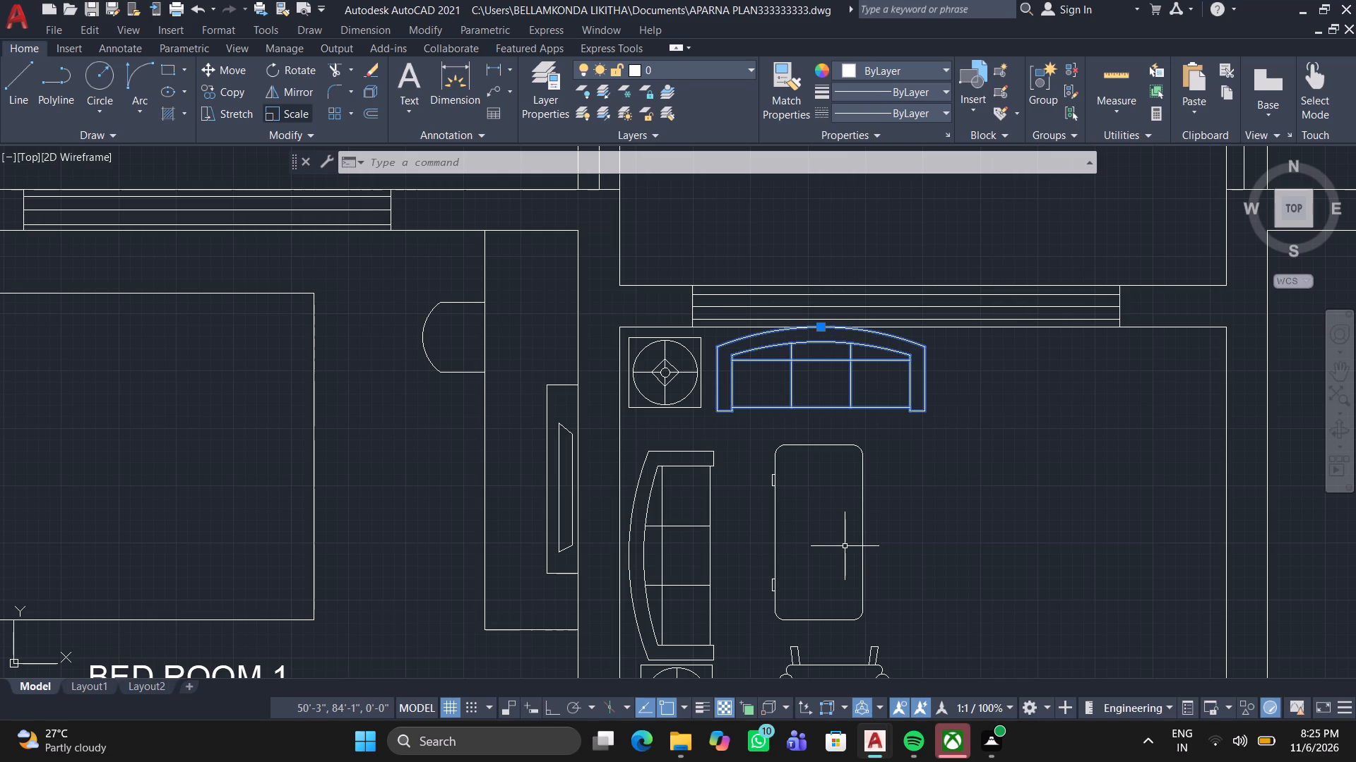
Scale the coffee table down slightly from its upper corner farthest from the vertical sofa.
drag(910, 504, 903, 509)
click(764, 565)
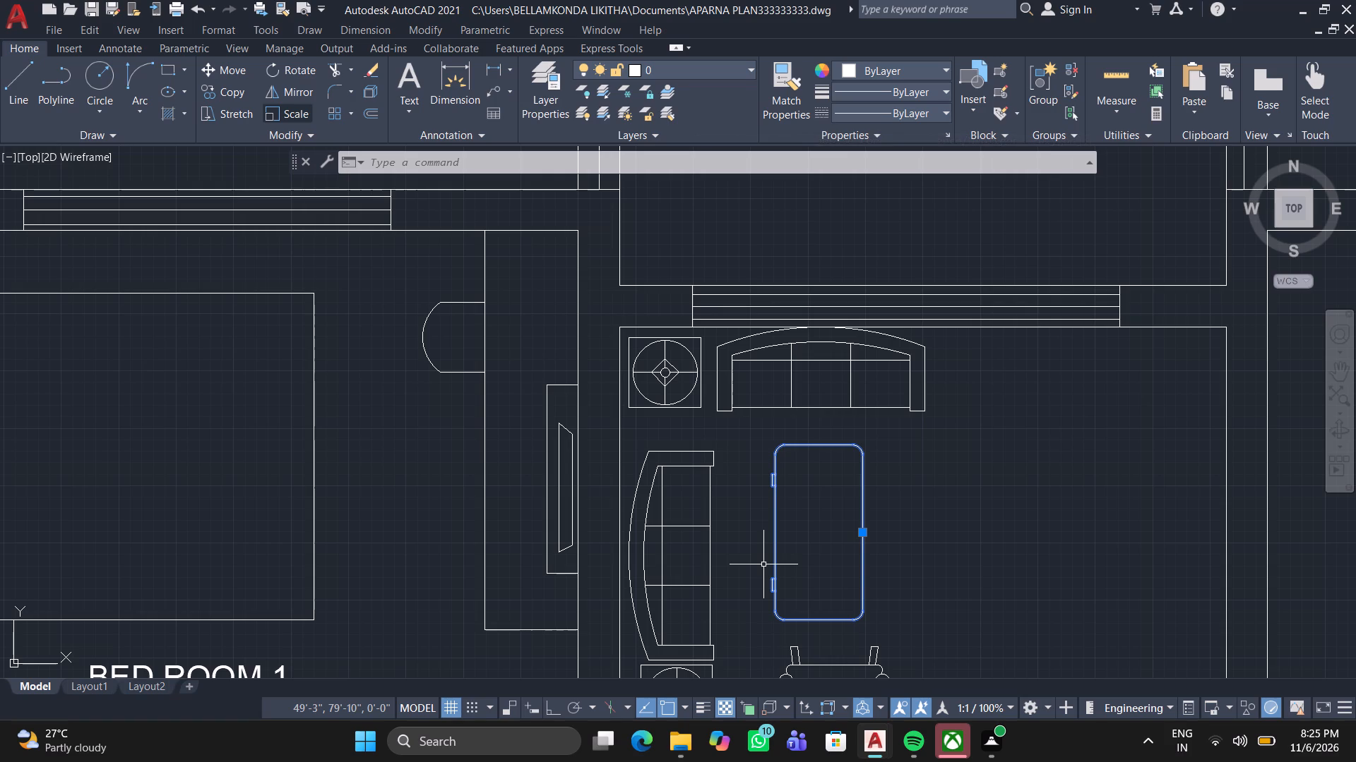
click(304, 112)
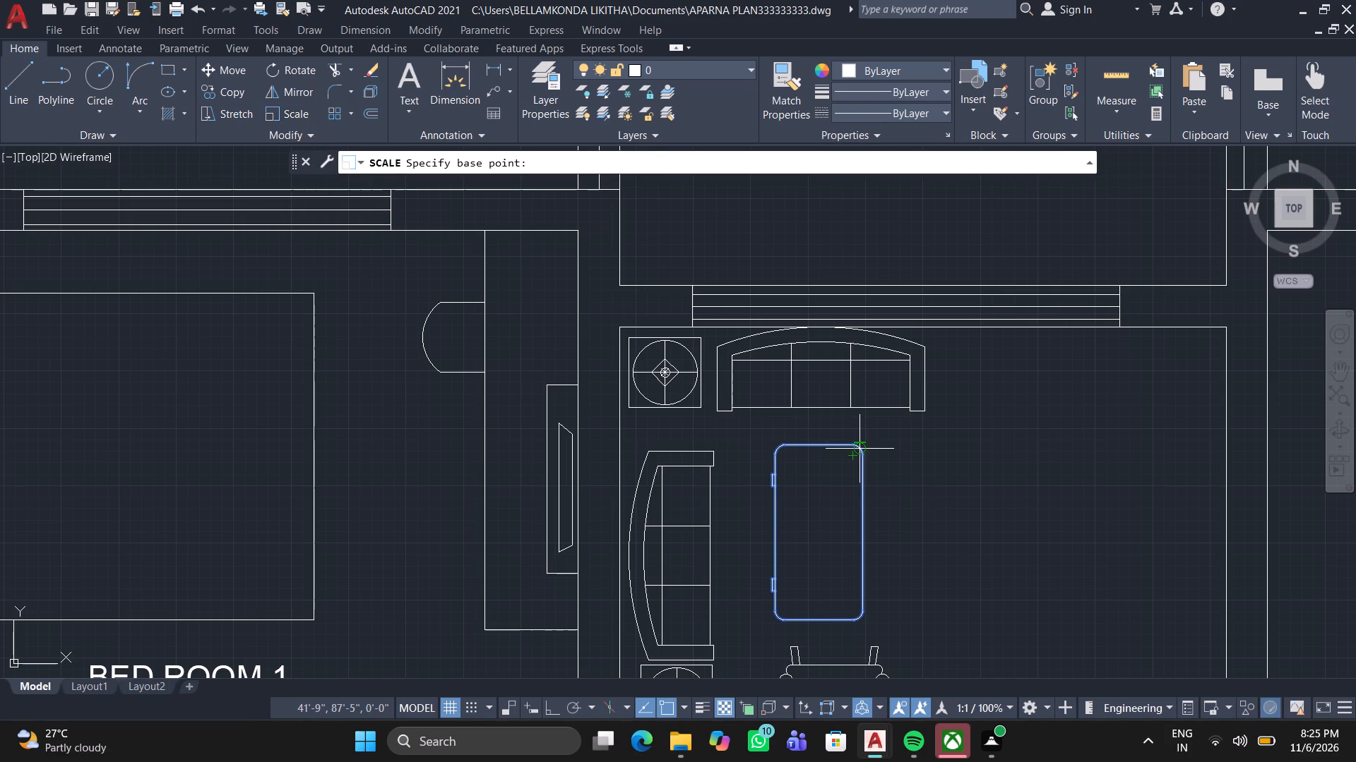
click(860, 452)
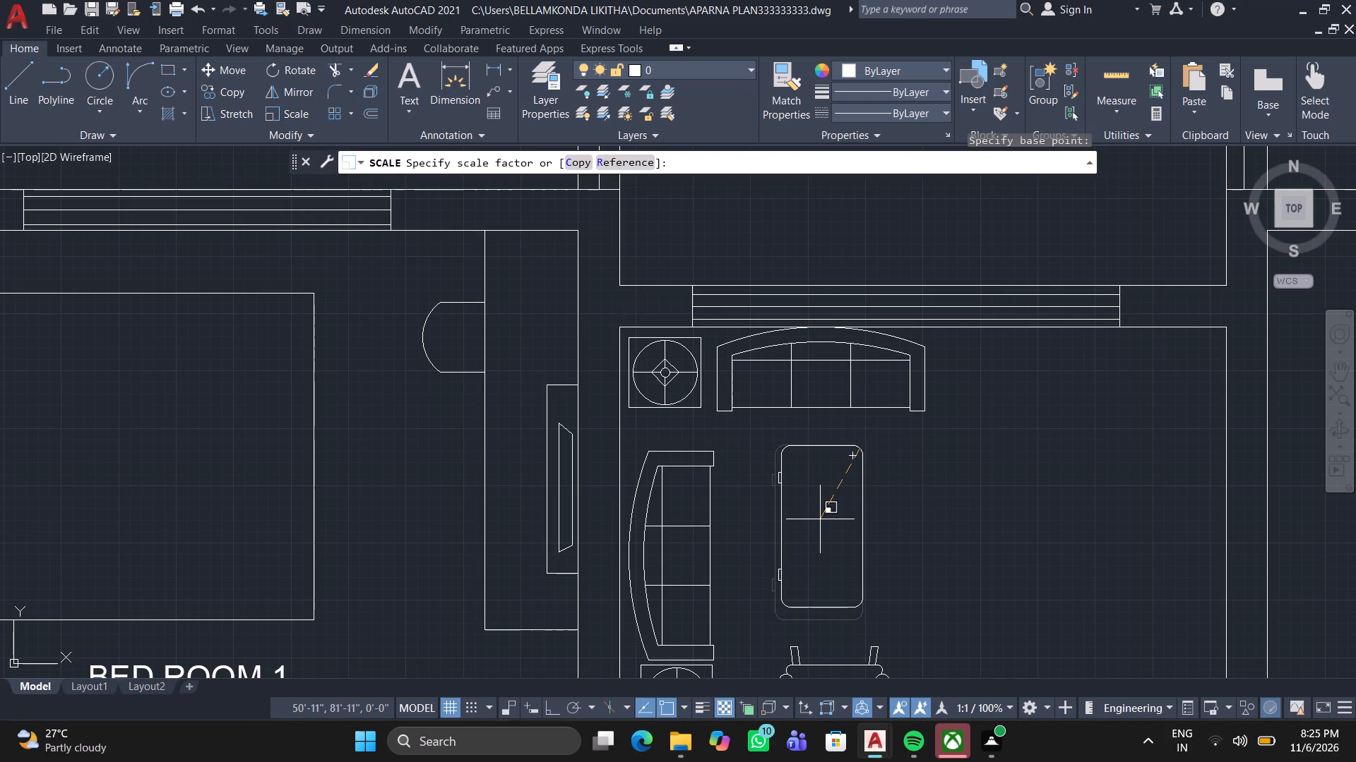
click(820, 519)
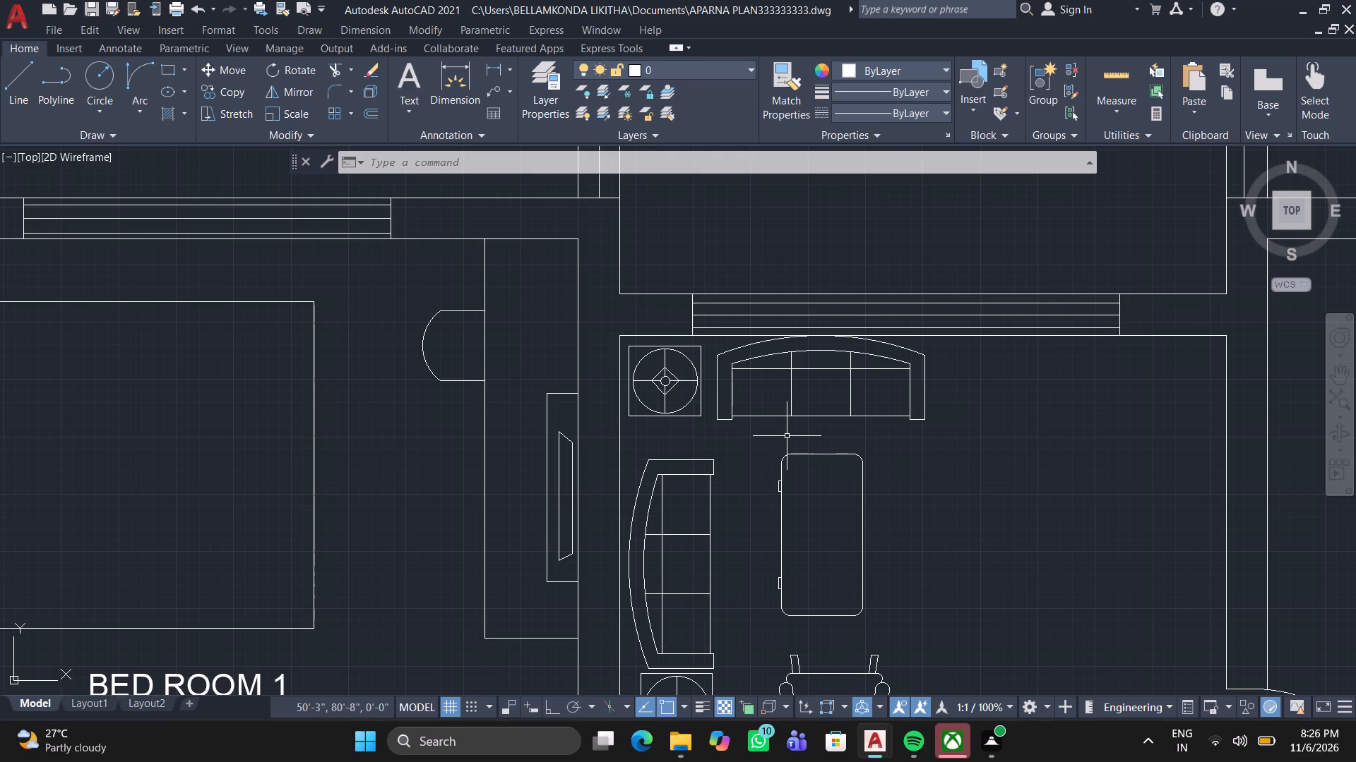
With Ortho on, draw a two-line TV unit outline from the window wall down and across to the wall opposite the vertical sofa.
middle_drag(872, 511, 653, 385)
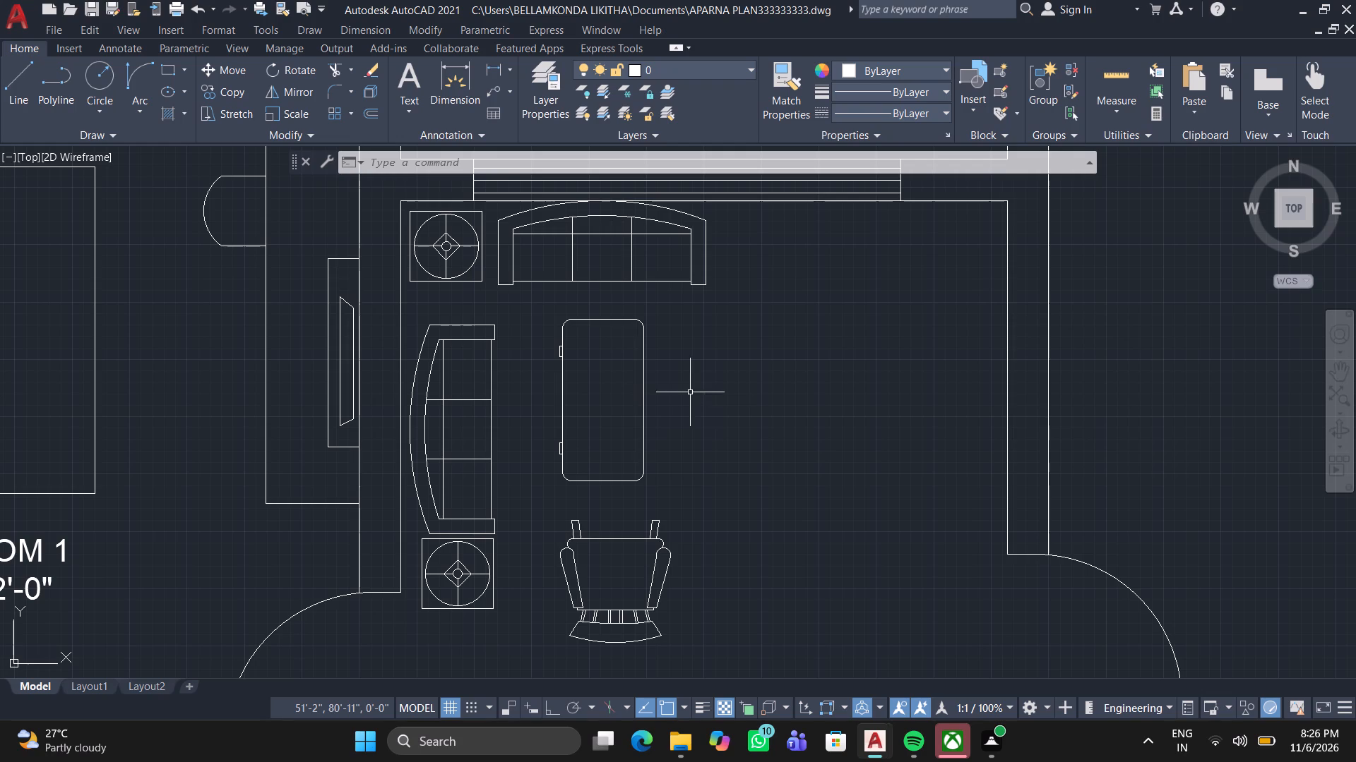
scroll(703, 277, down, 1)
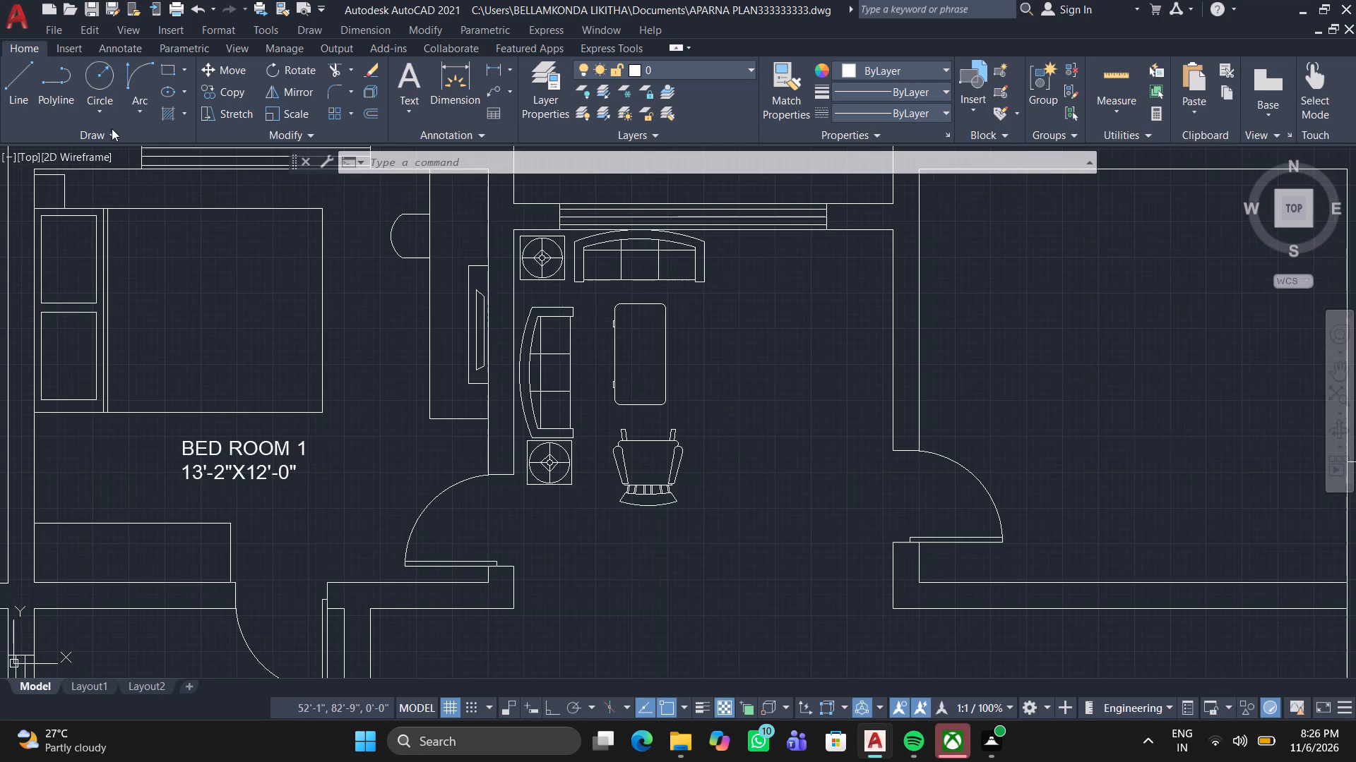
click(8, 72)
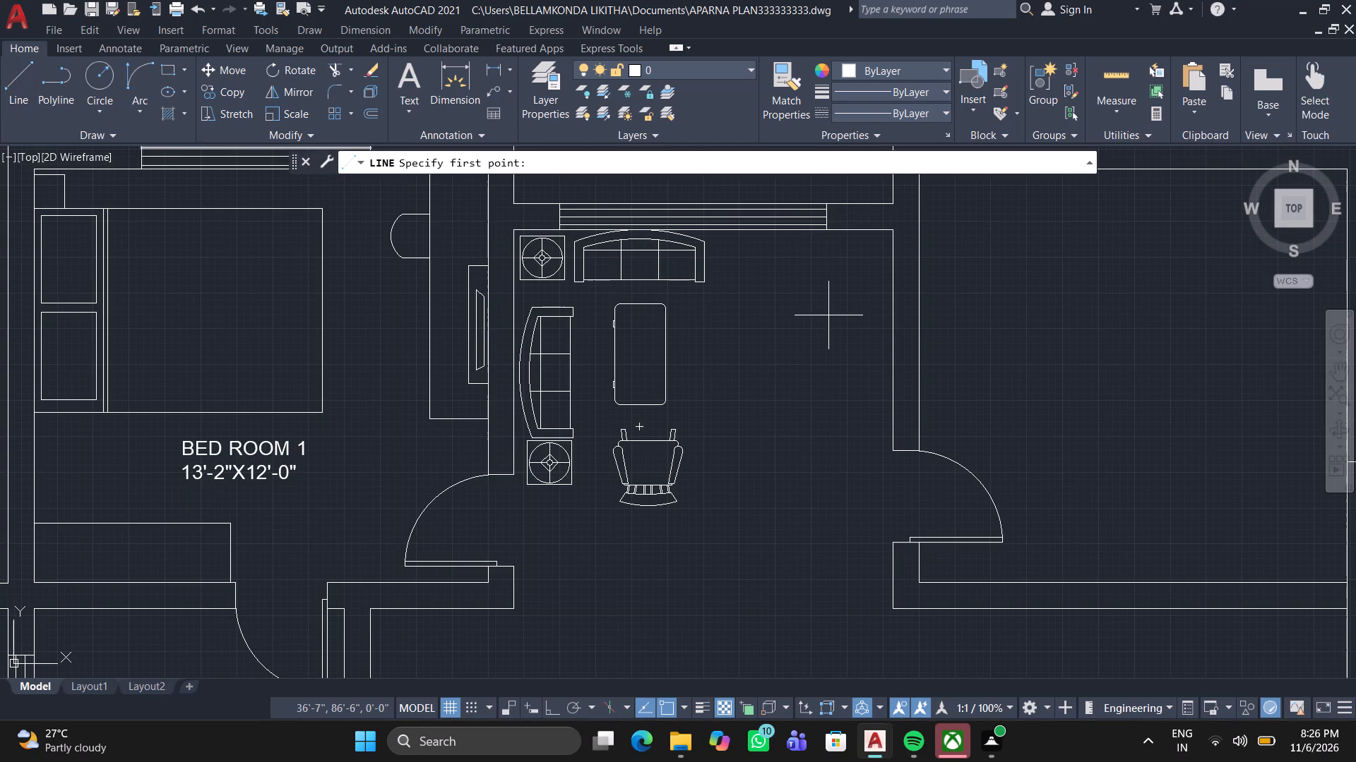
middle_drag(843, 332, 779, 404)
click(781, 306)
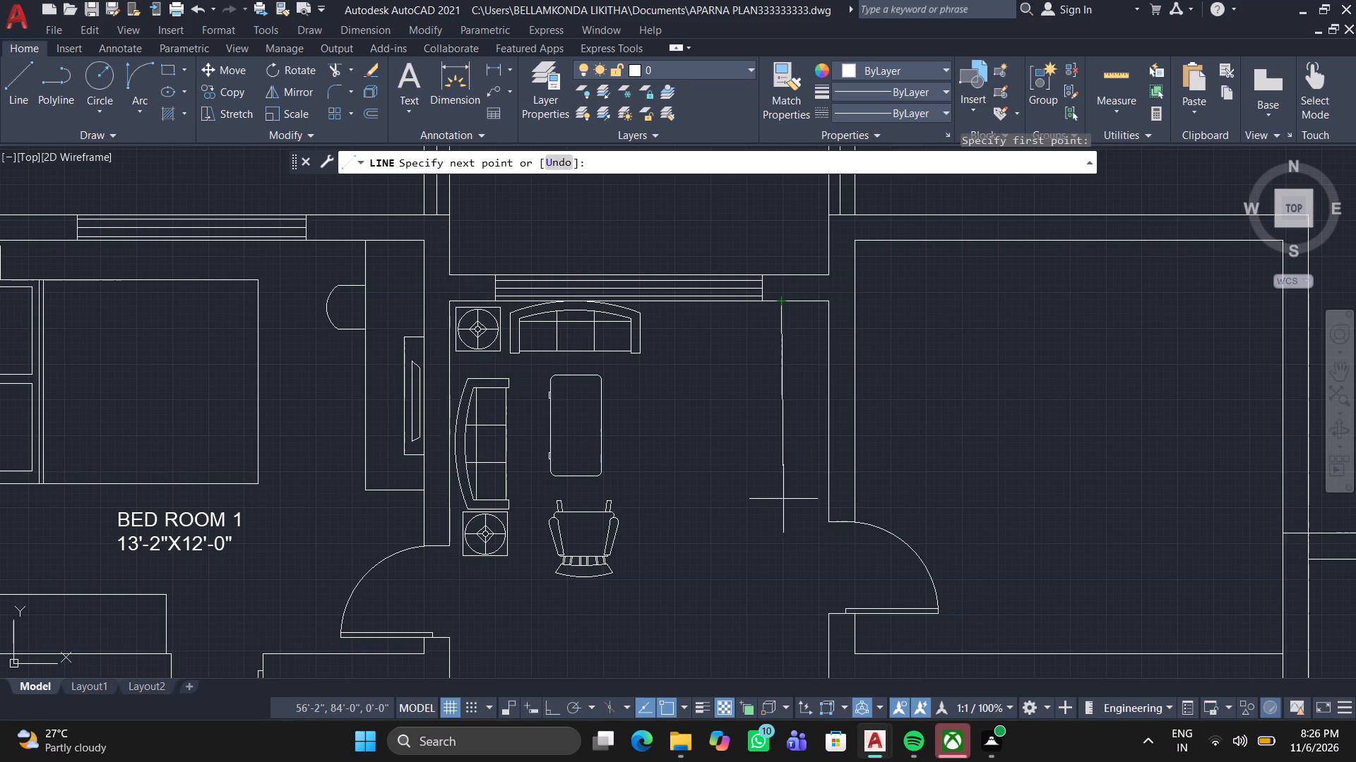
click(549, 706)
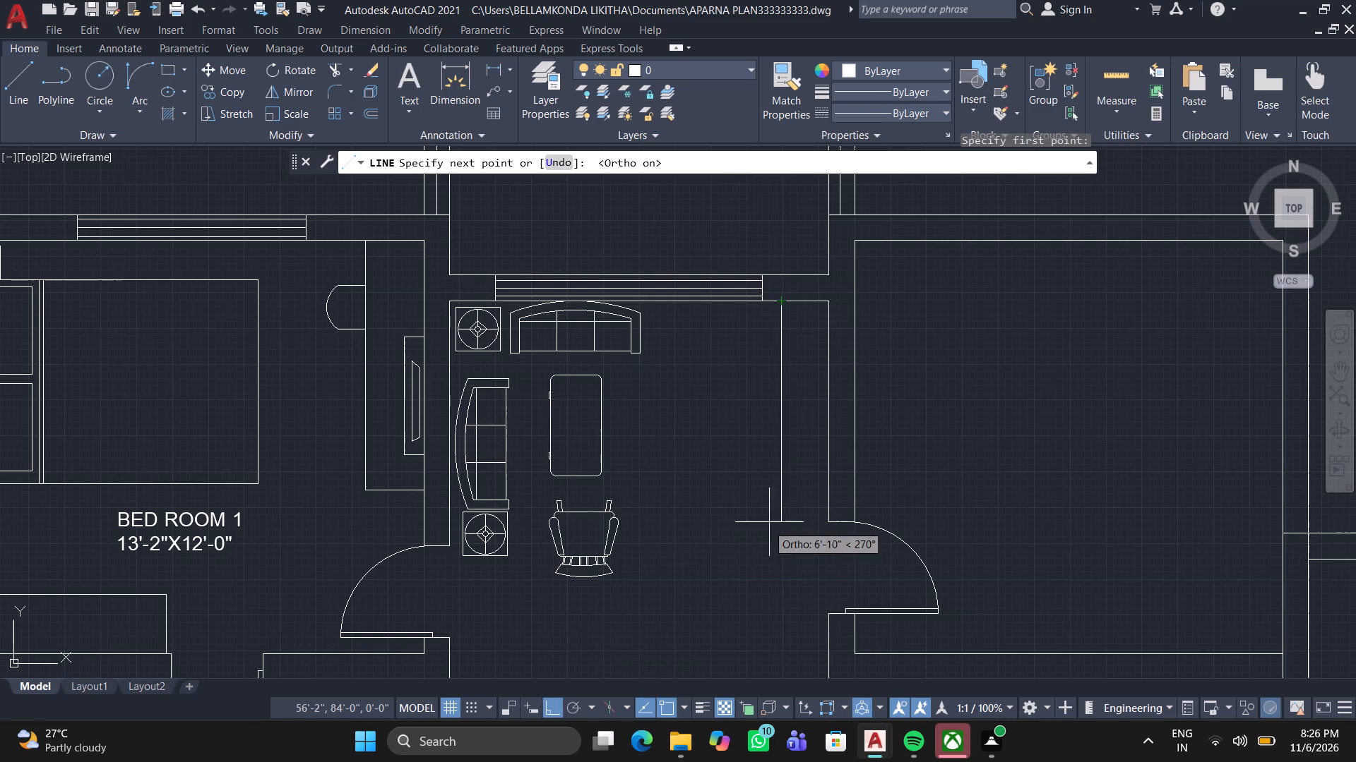
click(779, 511)
scroll(789, 513, up, 2)
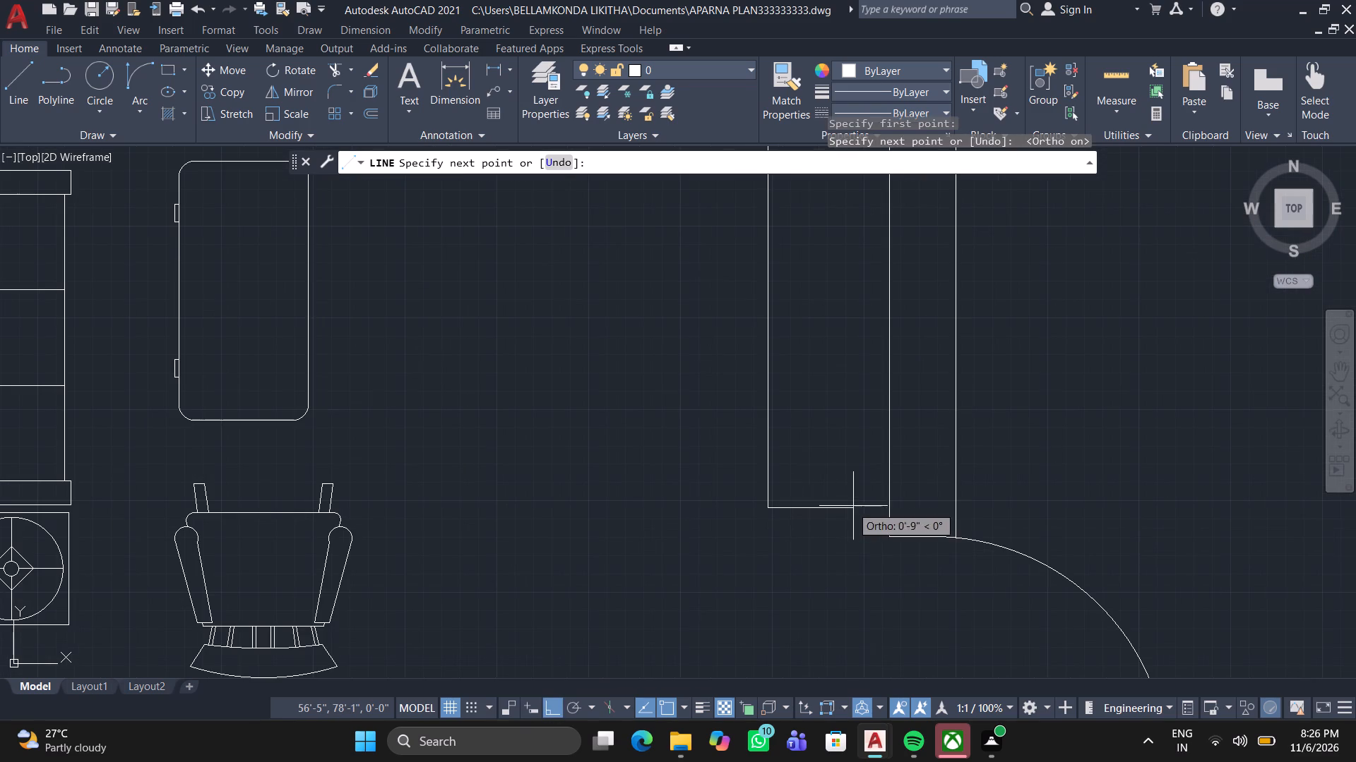
click(889, 512)
key(space)
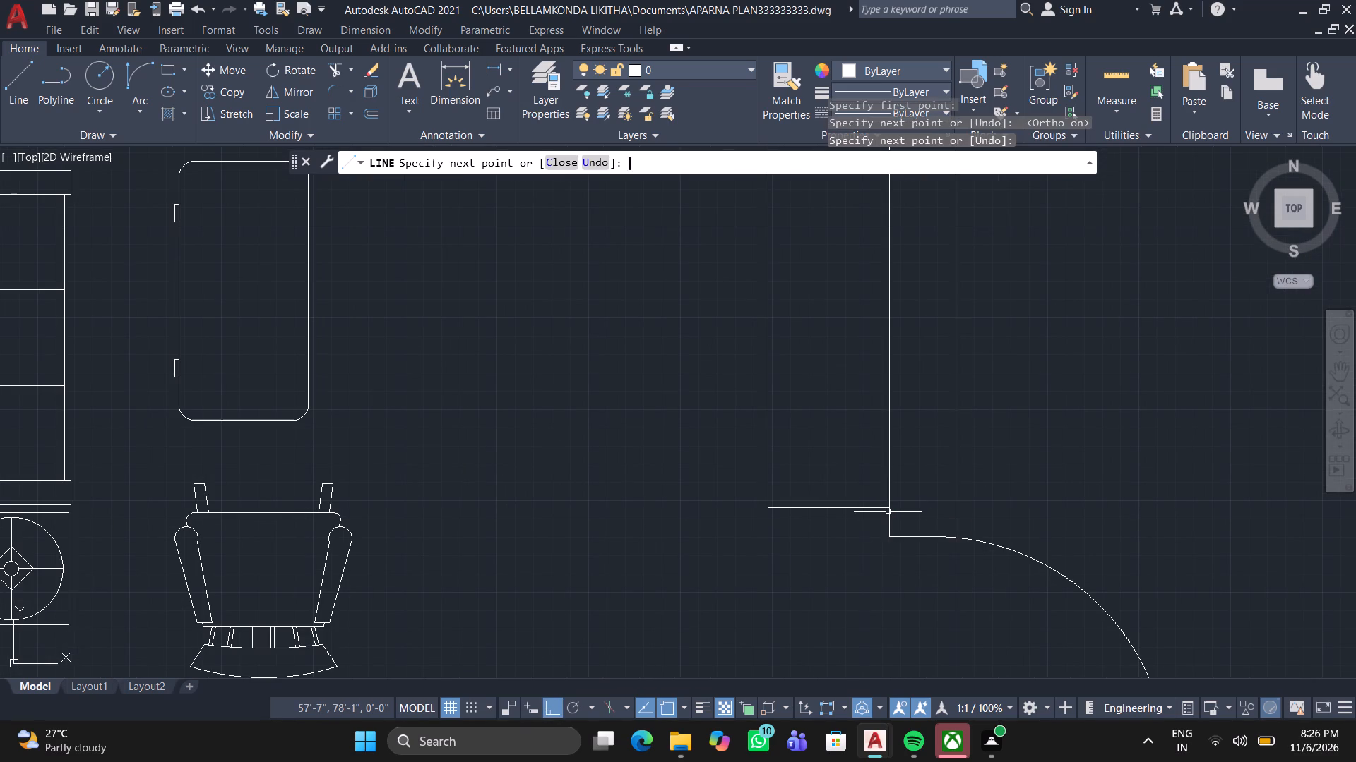
Copy the TV outline from the Bedroom 1 unit horizontally into the new living room unit, about 11'-8" across.
scroll(182, 173, down, 2)
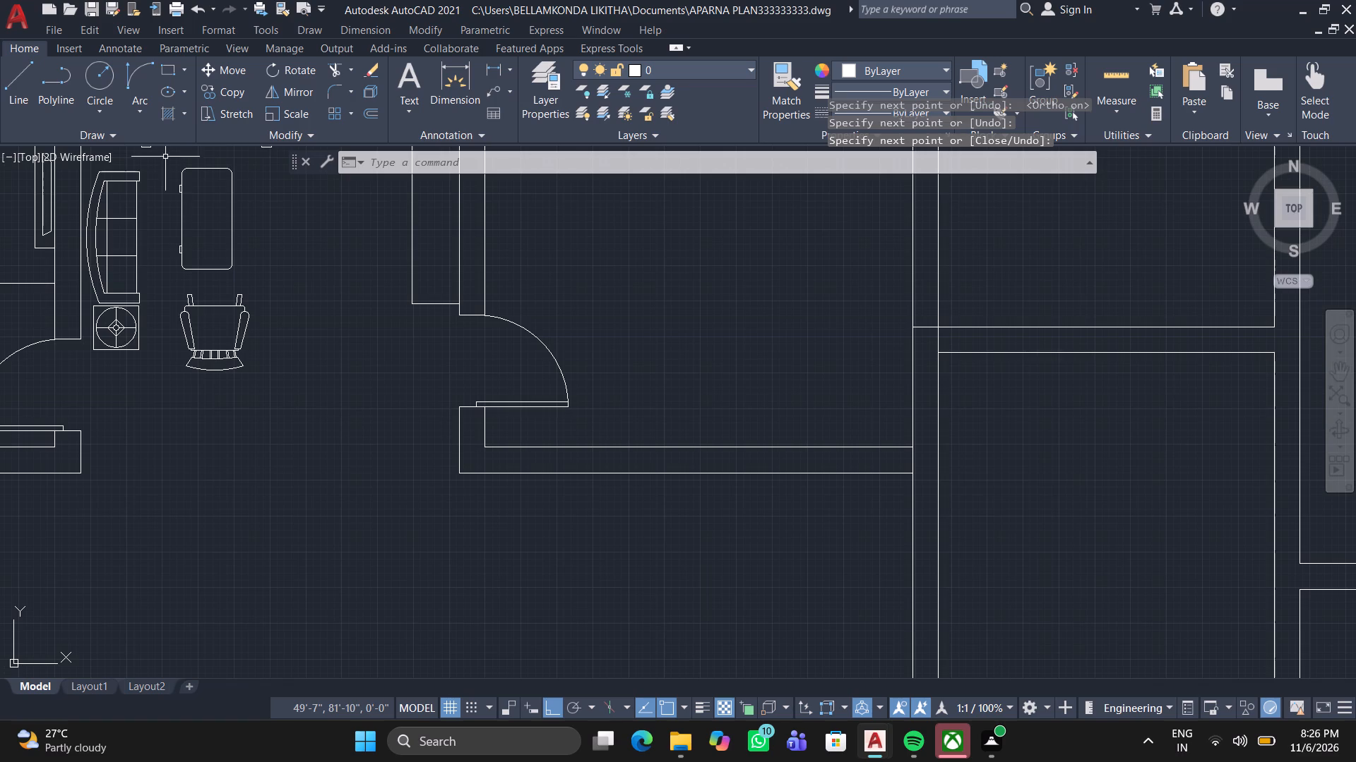
middle_drag(150, 223, 249, 326)
scroll(147, 274, up, 2)
click(126, 215)
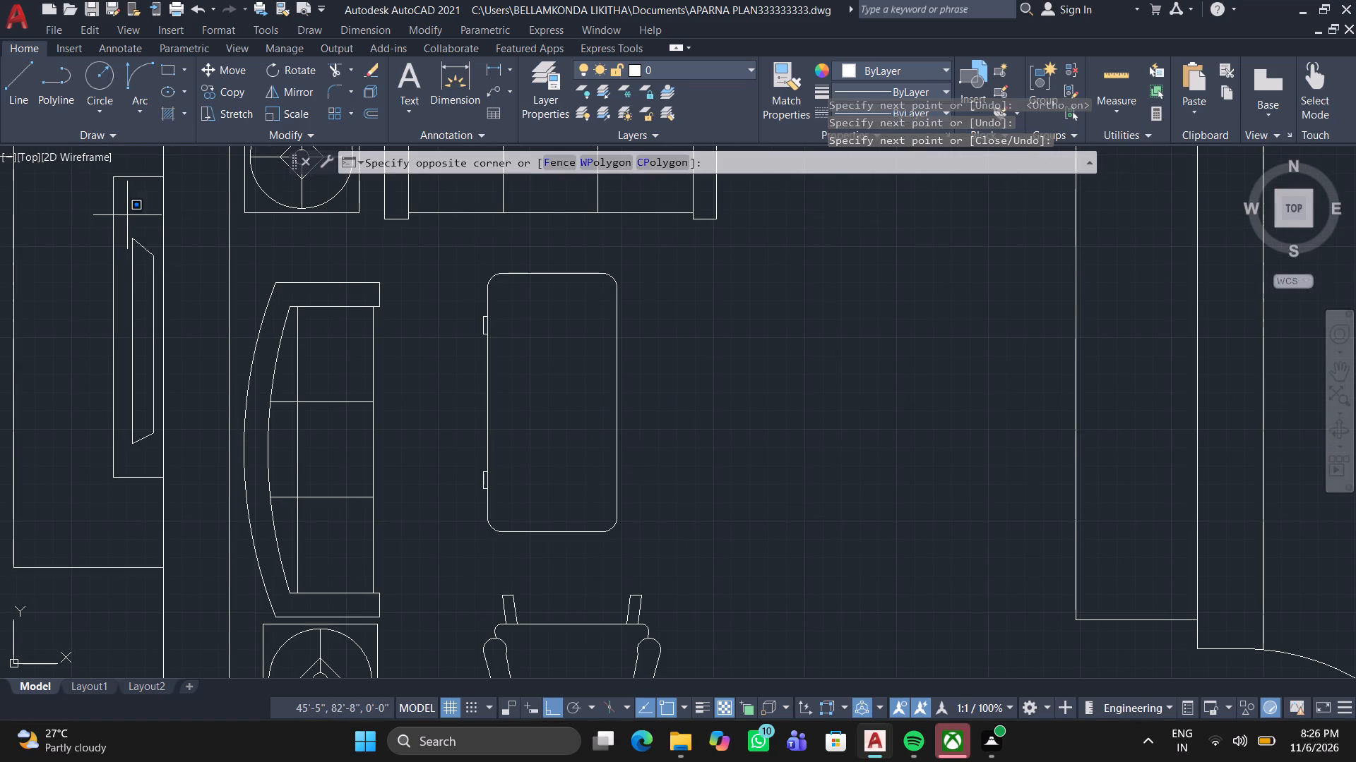
click(160, 454)
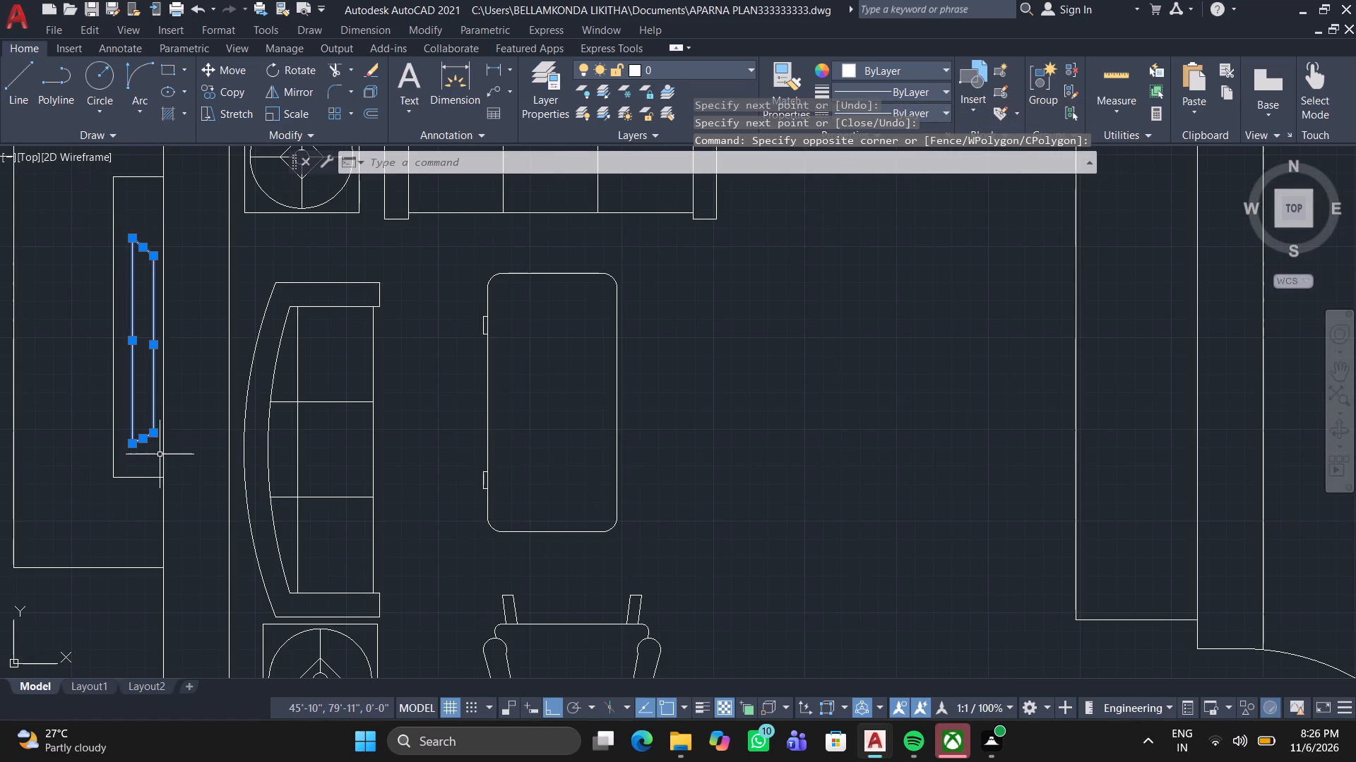
click(221, 90)
click(155, 258)
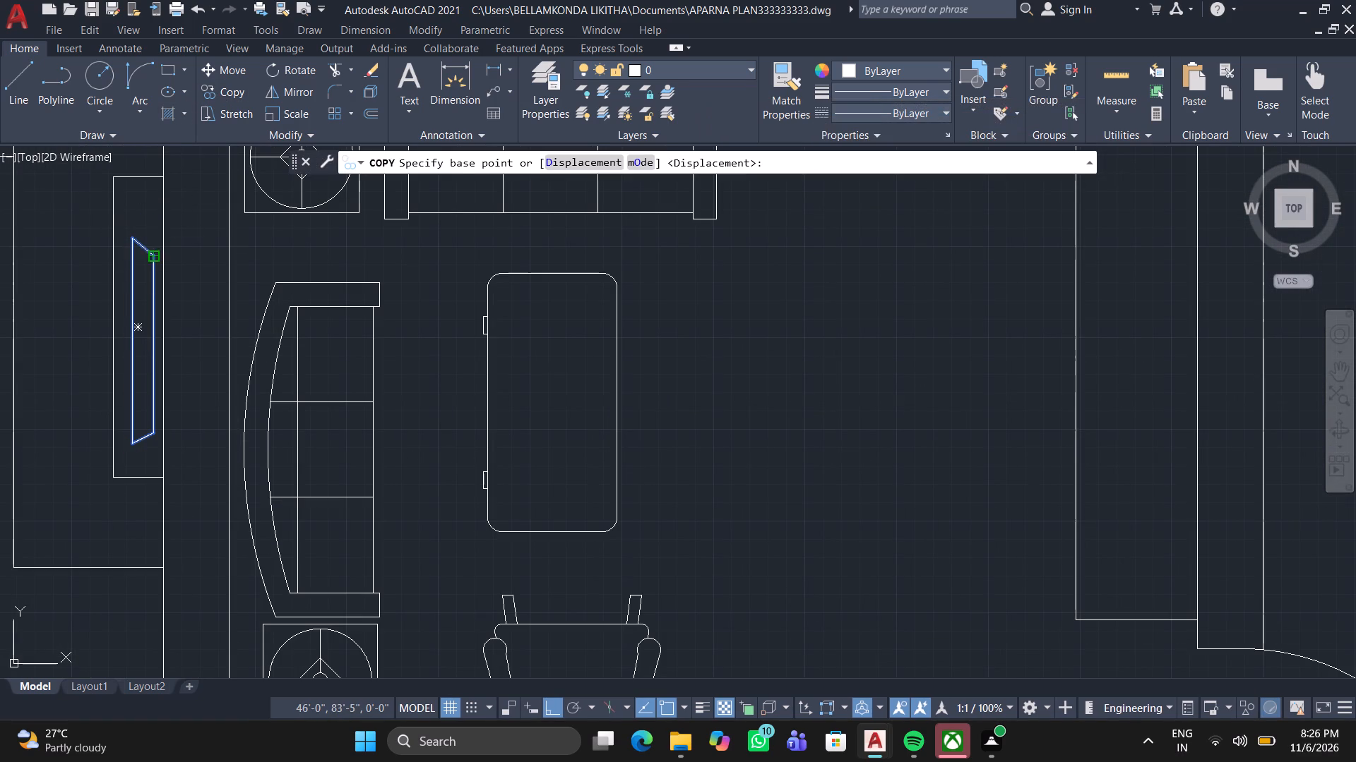
middle_drag(1172, 344, 878, 350)
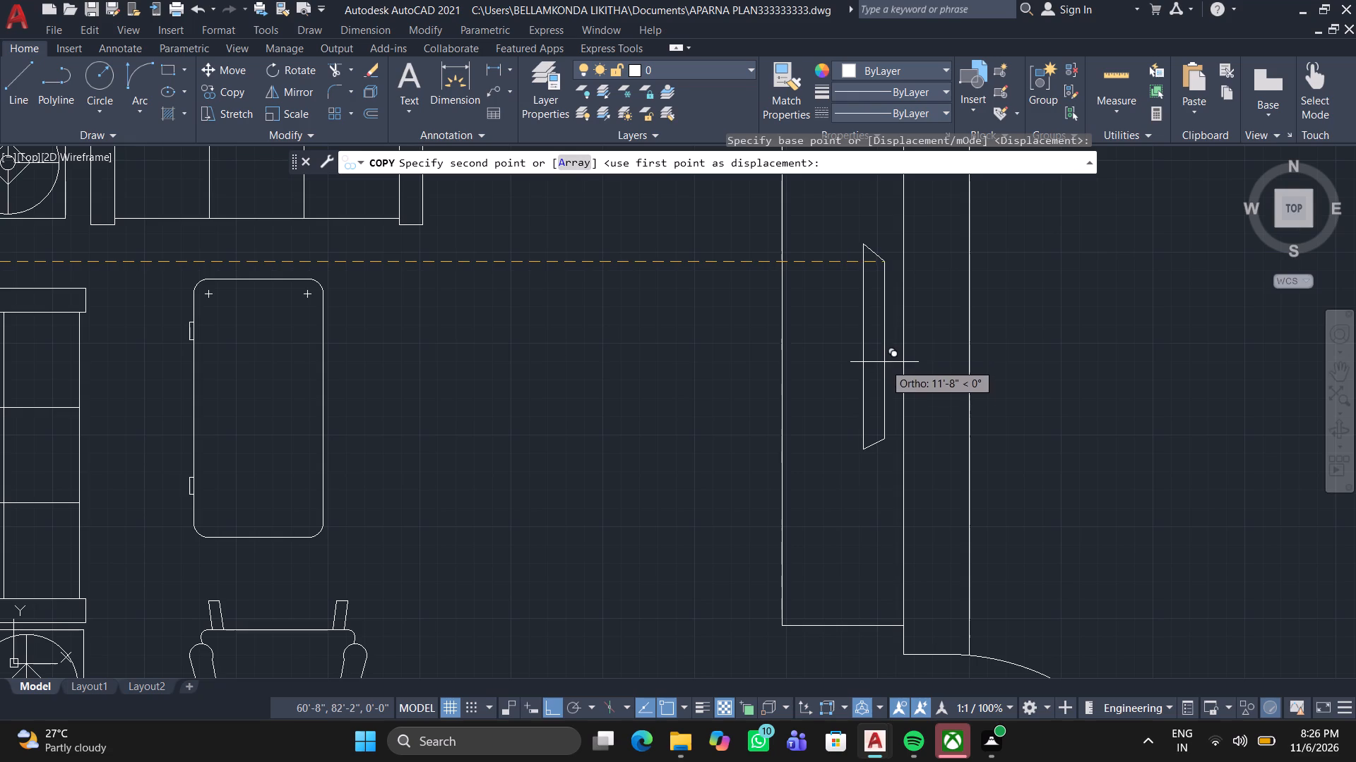
click(885, 367)
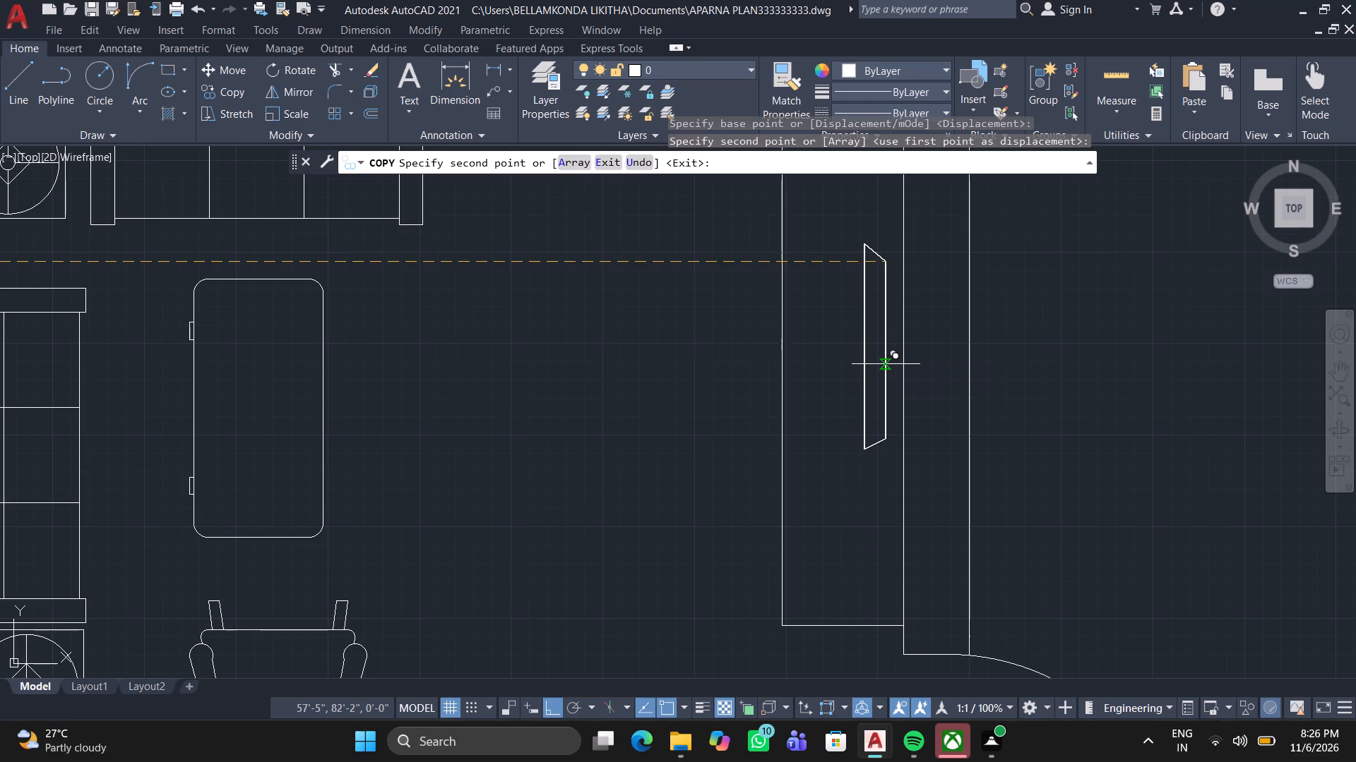
key(space)
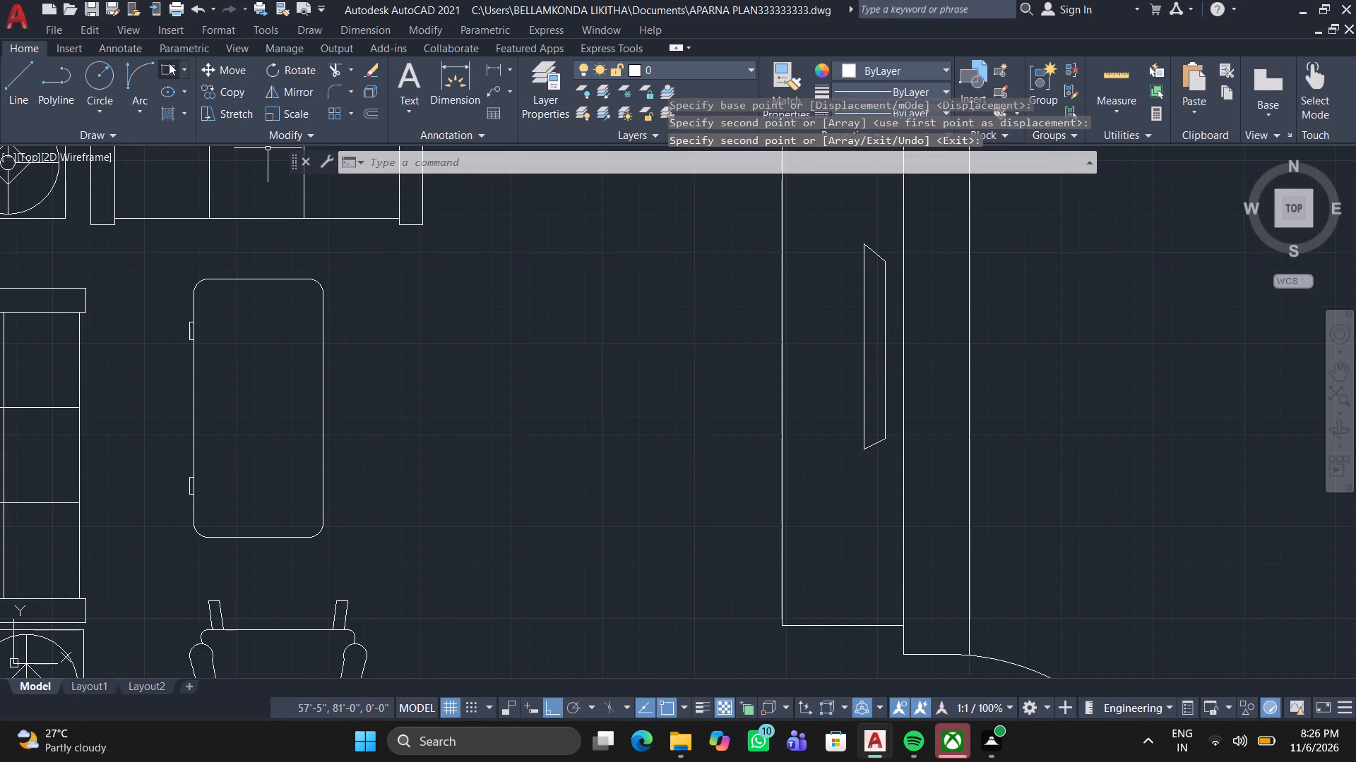
Draw a narrow rectangle around the copied TV, with one long side on the living room wall.
click(169, 63)
scroll(903, 230, up, 1)
click(903, 230)
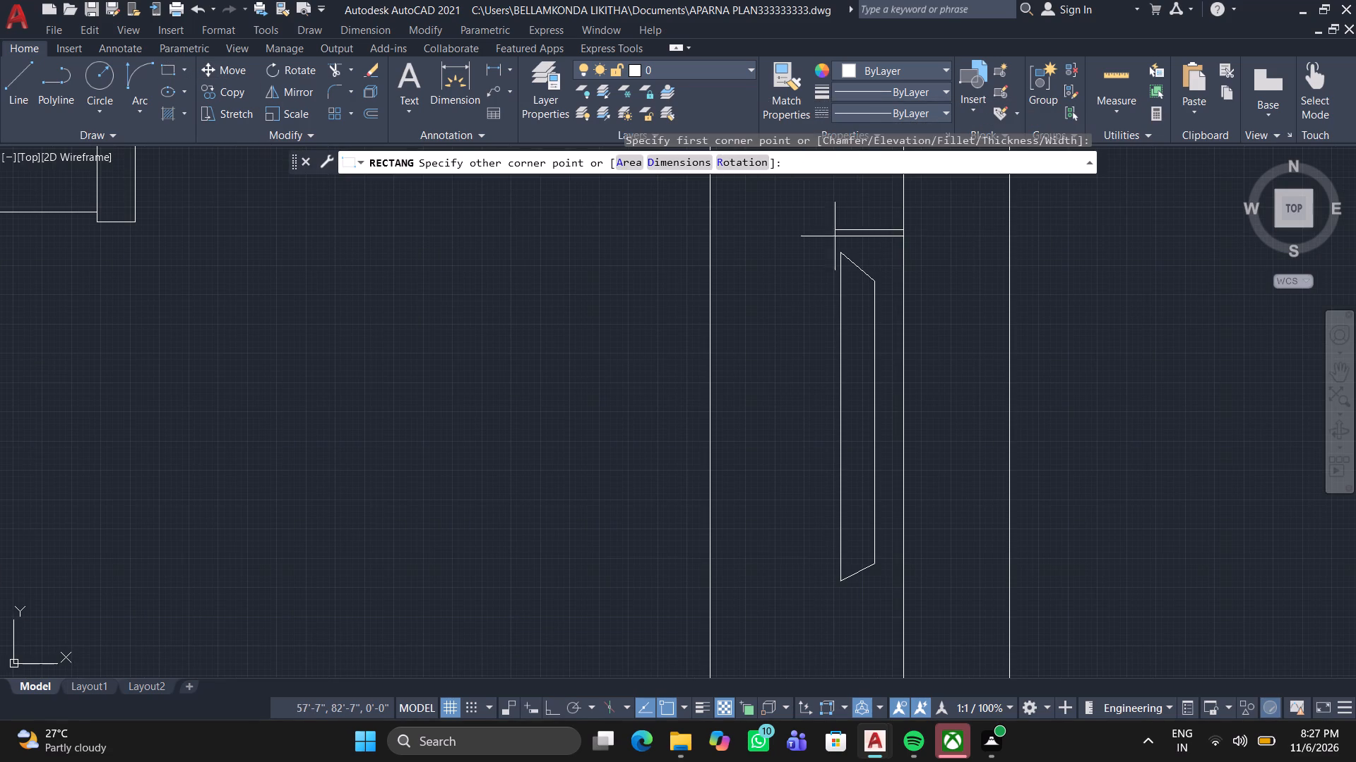
click(820, 617)
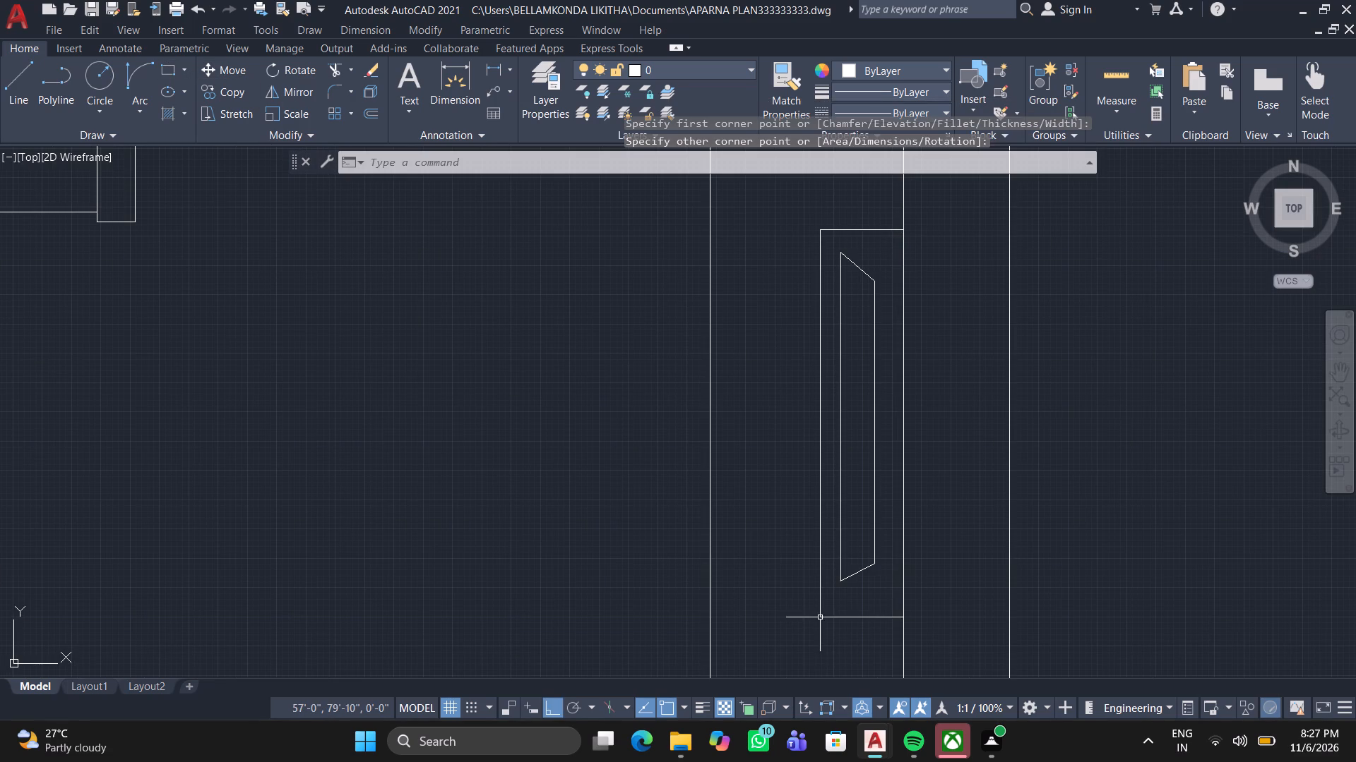
Move the copied TV outline about 2" horizontally toward the wall within its rectangle.
click(829, 243)
click(887, 591)
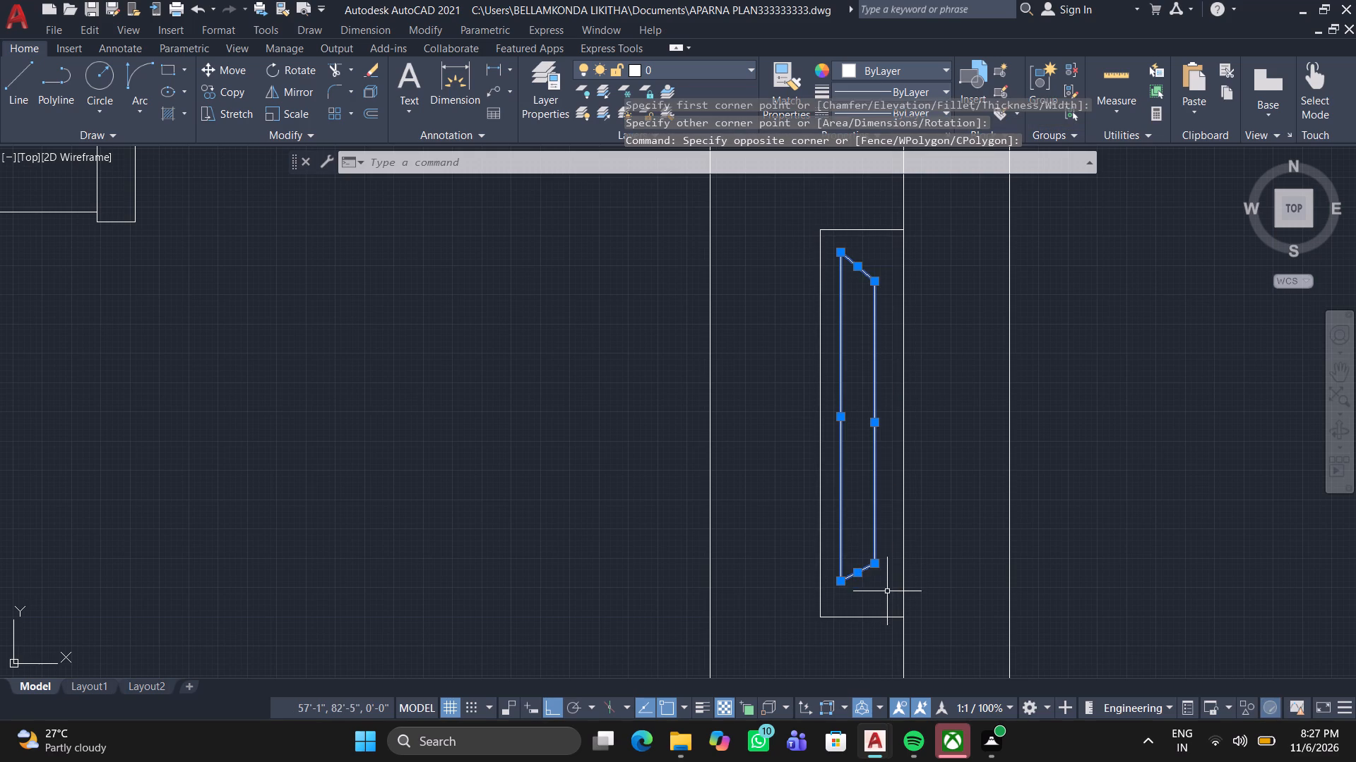
click(208, 66)
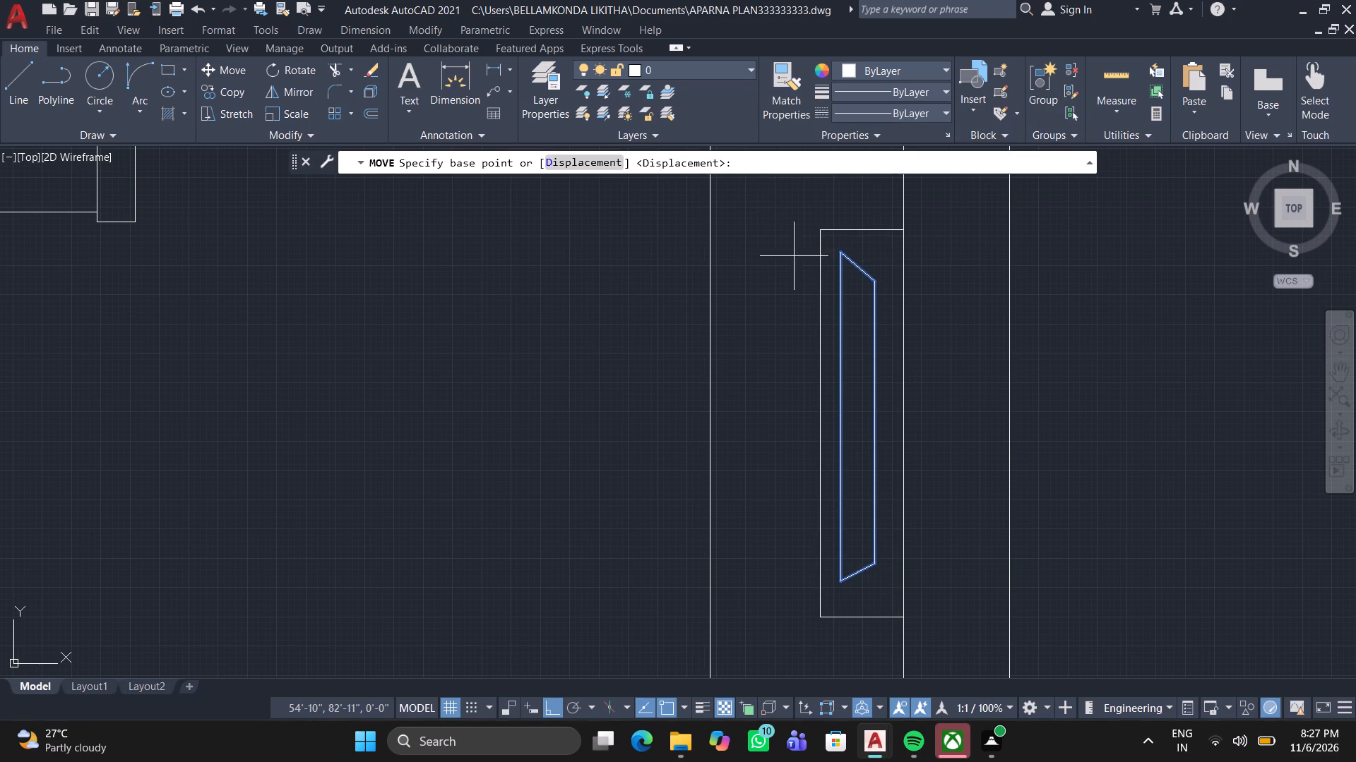
click(883, 284)
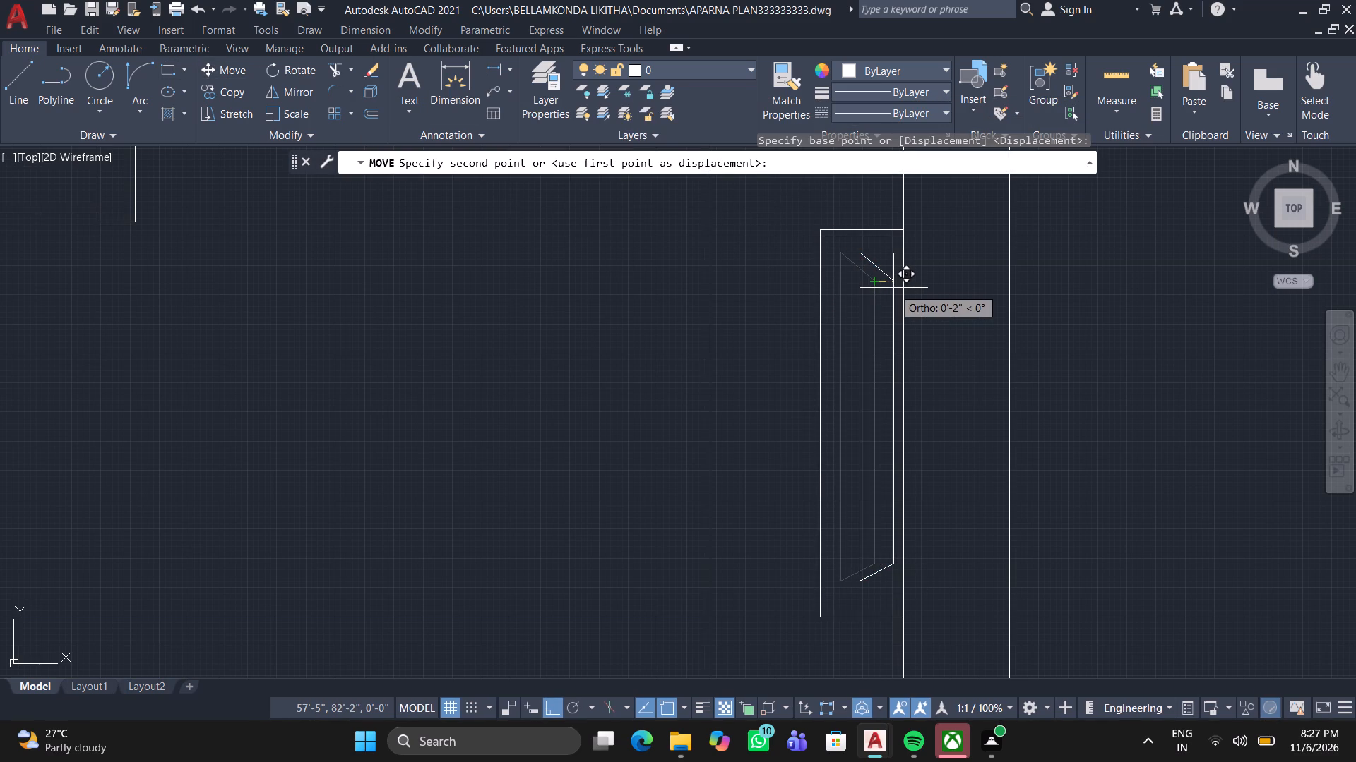
click(893, 288)
Replace the TV unit's long front line with one closer to the wall, running from its bottom edge up to the window wall.
scroll(774, 330, down, 2)
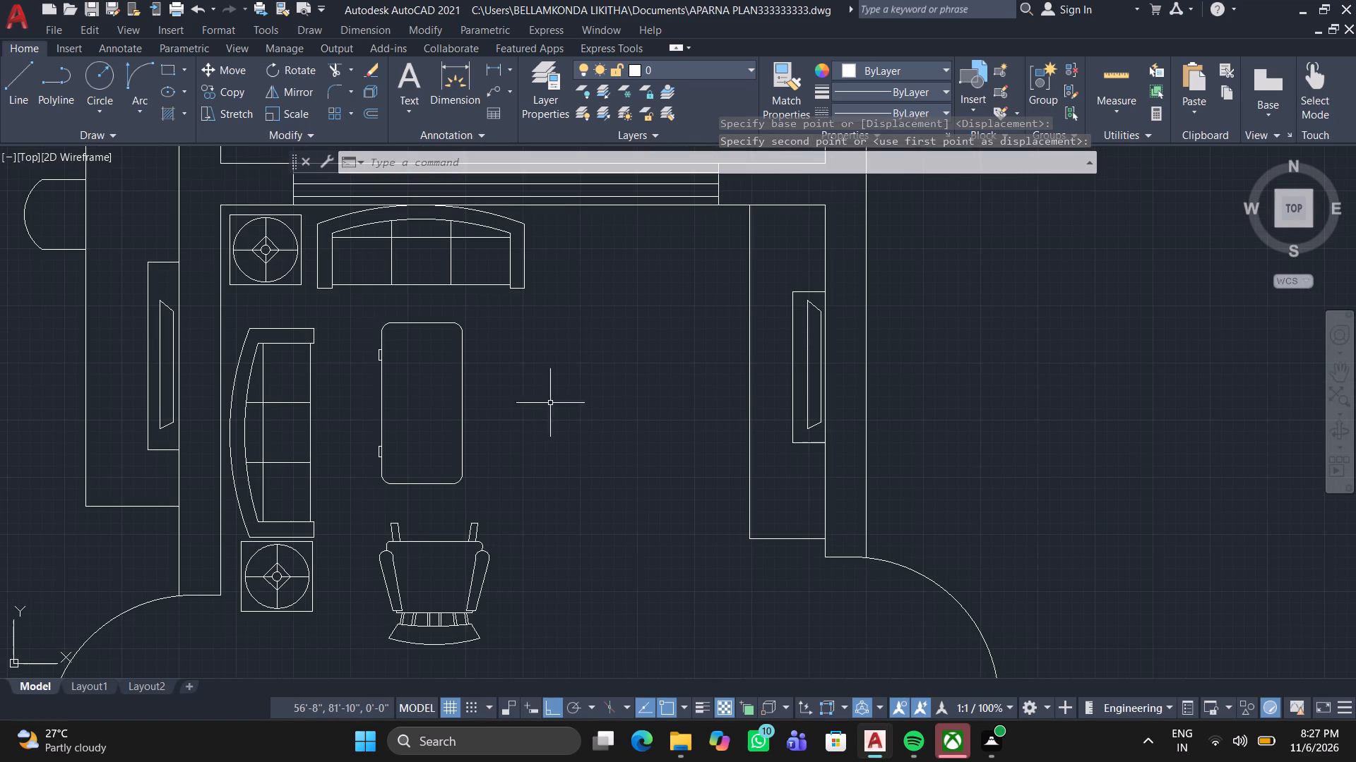
click(748, 309)
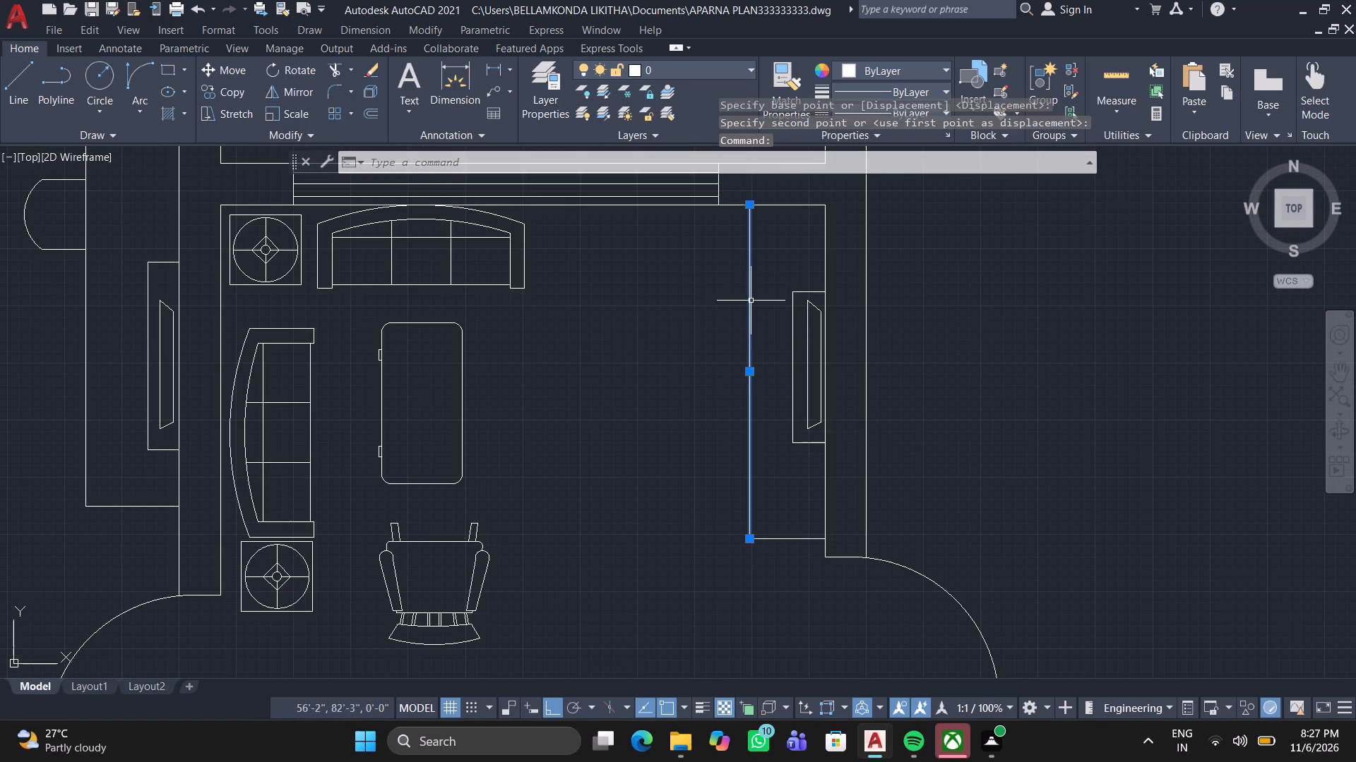
key(Delete)
key(l)
key(Return)
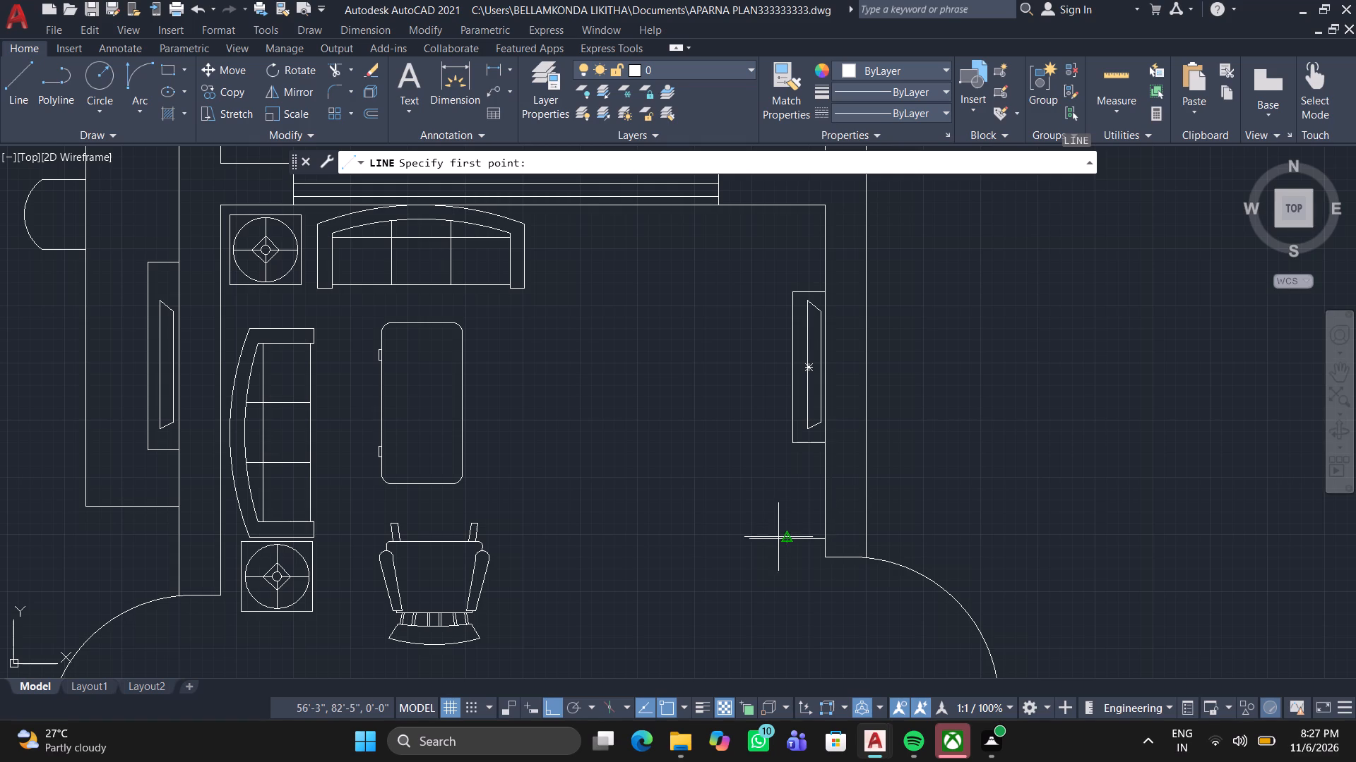
drag(777, 538, 777, 532)
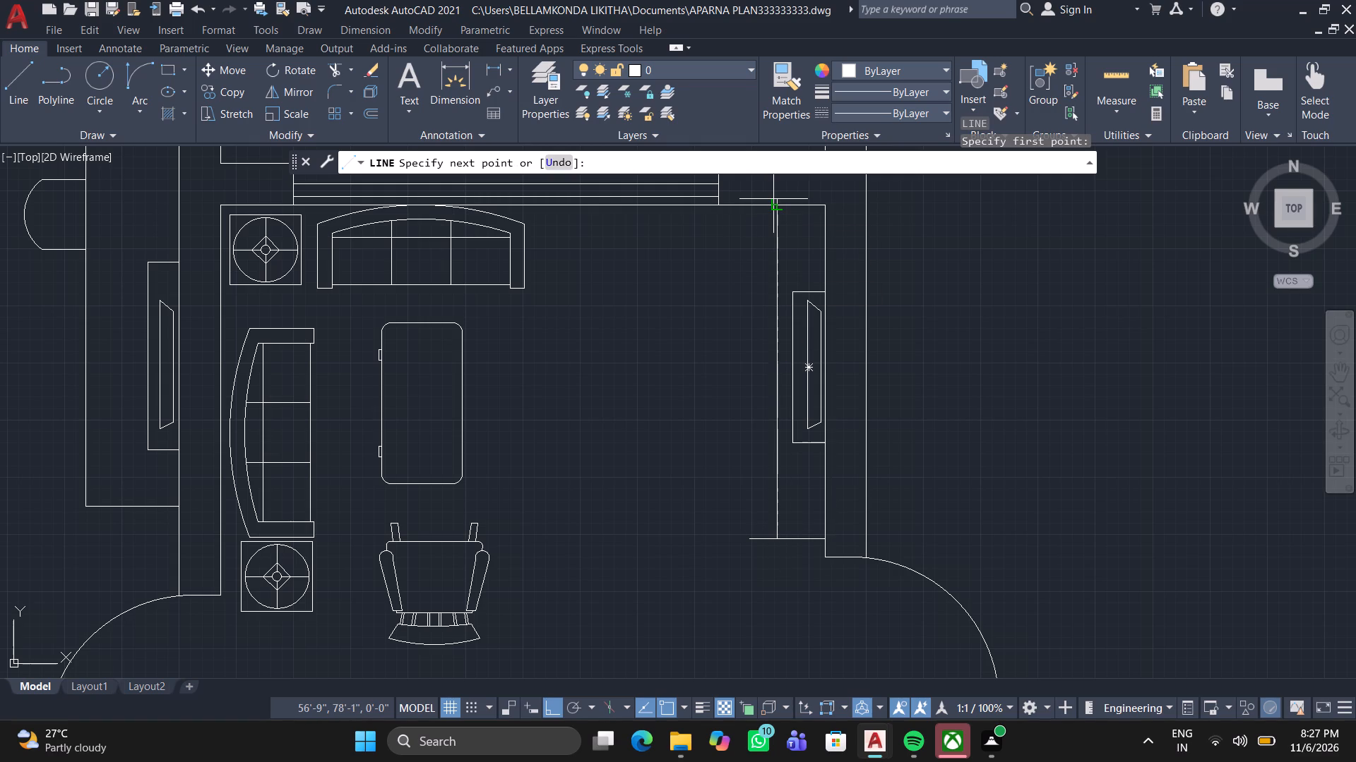
click(773, 203)
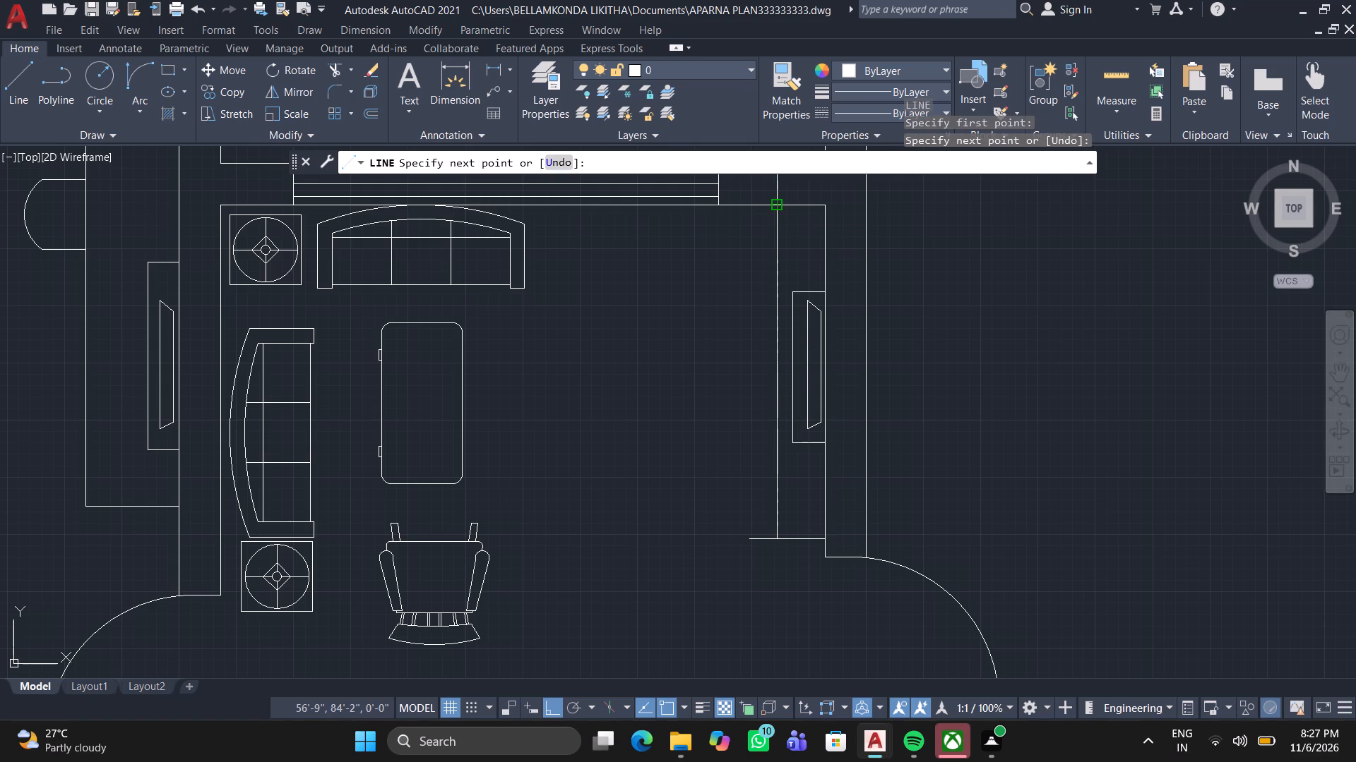
key(space)
Trim the TV unit's bottom edge where it extends past the new front line.
double_click(335, 66)
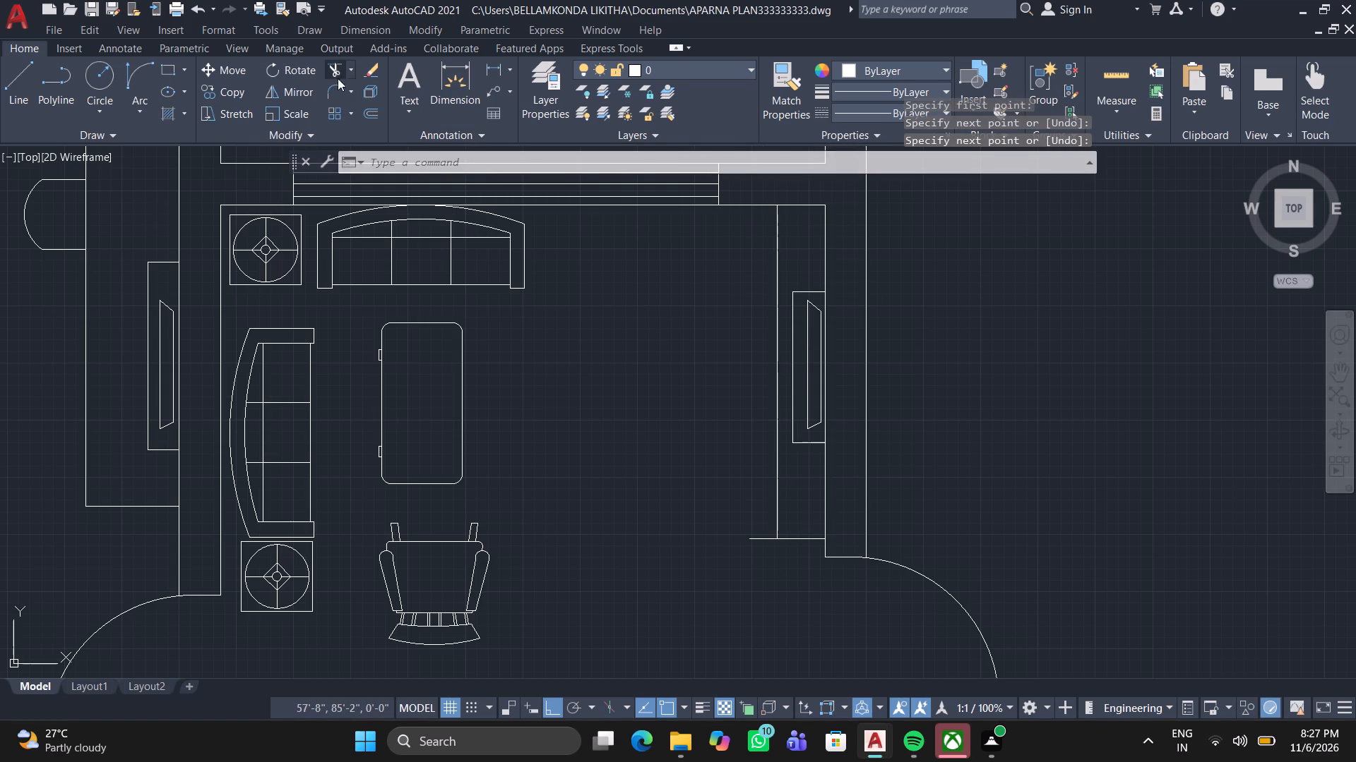
drag(766, 551, 767, 532)
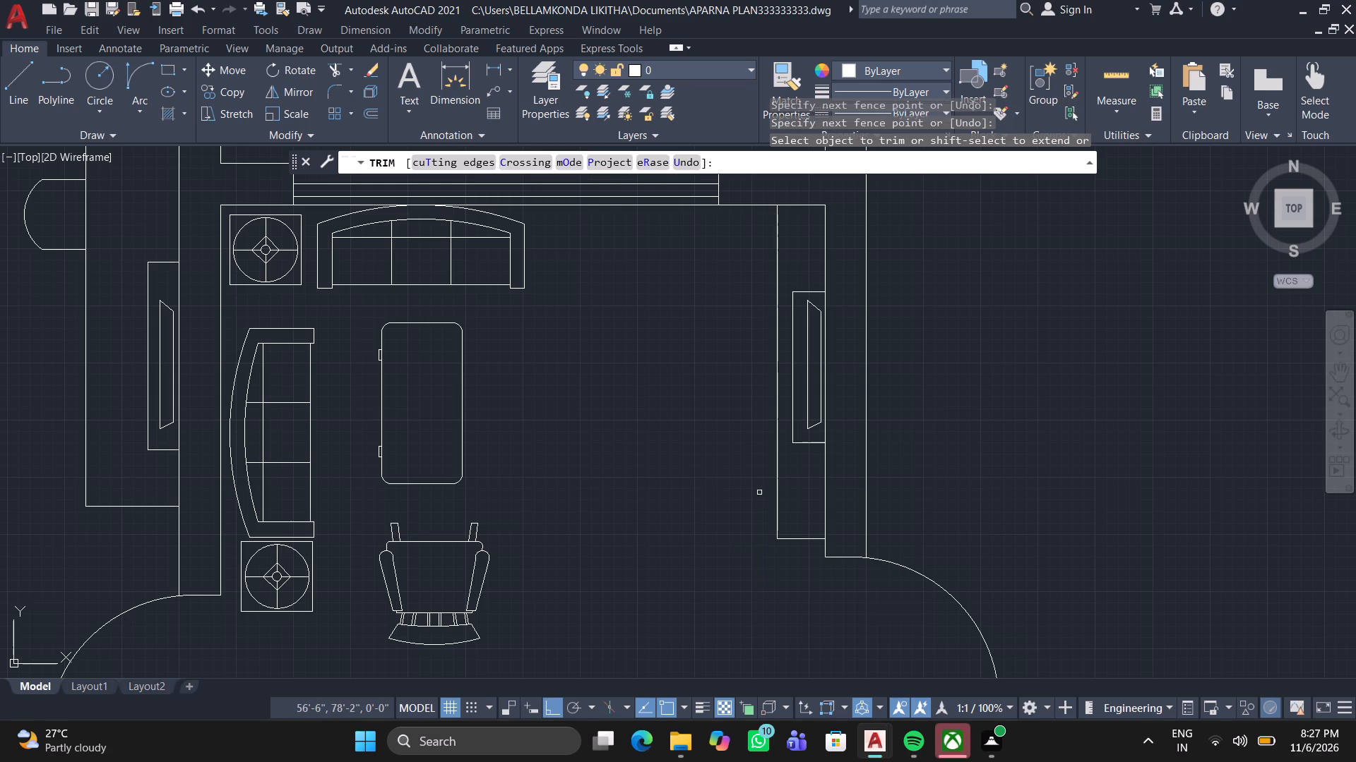
key(space)
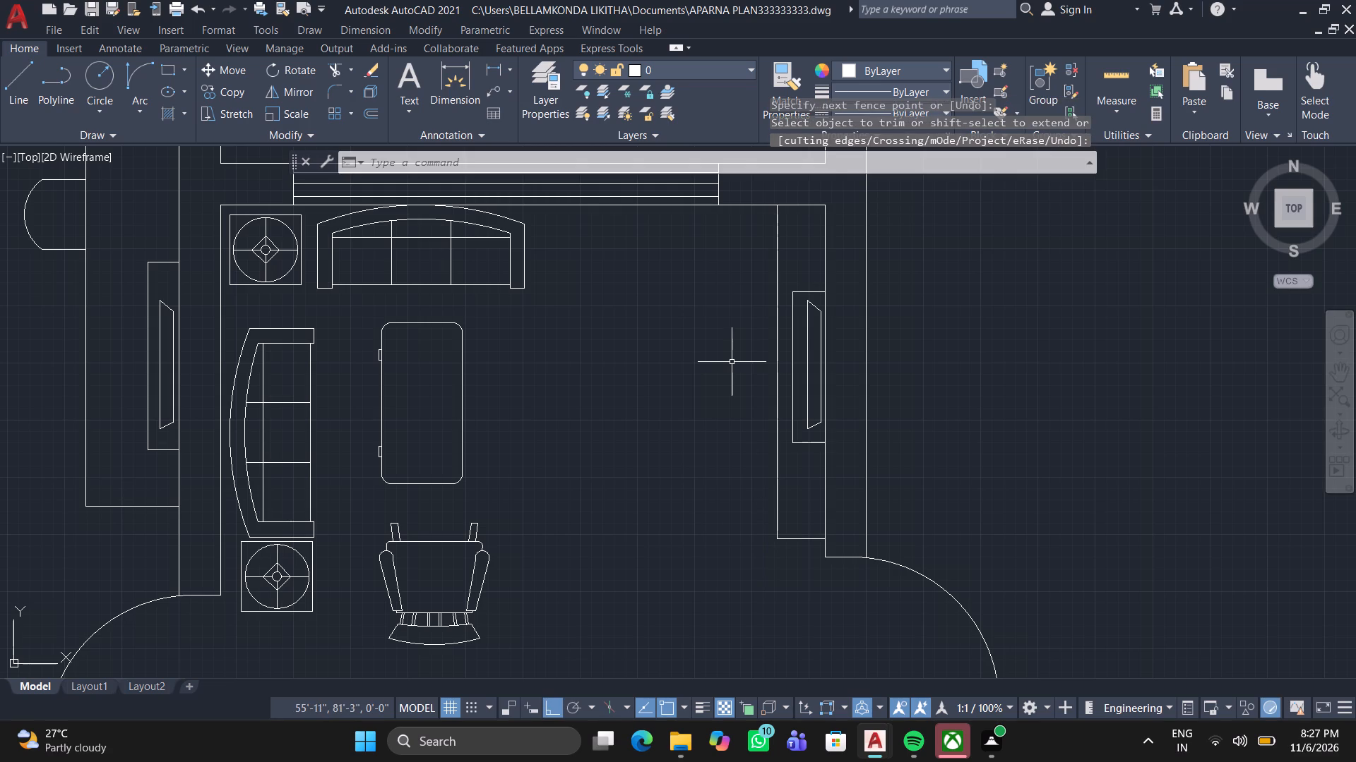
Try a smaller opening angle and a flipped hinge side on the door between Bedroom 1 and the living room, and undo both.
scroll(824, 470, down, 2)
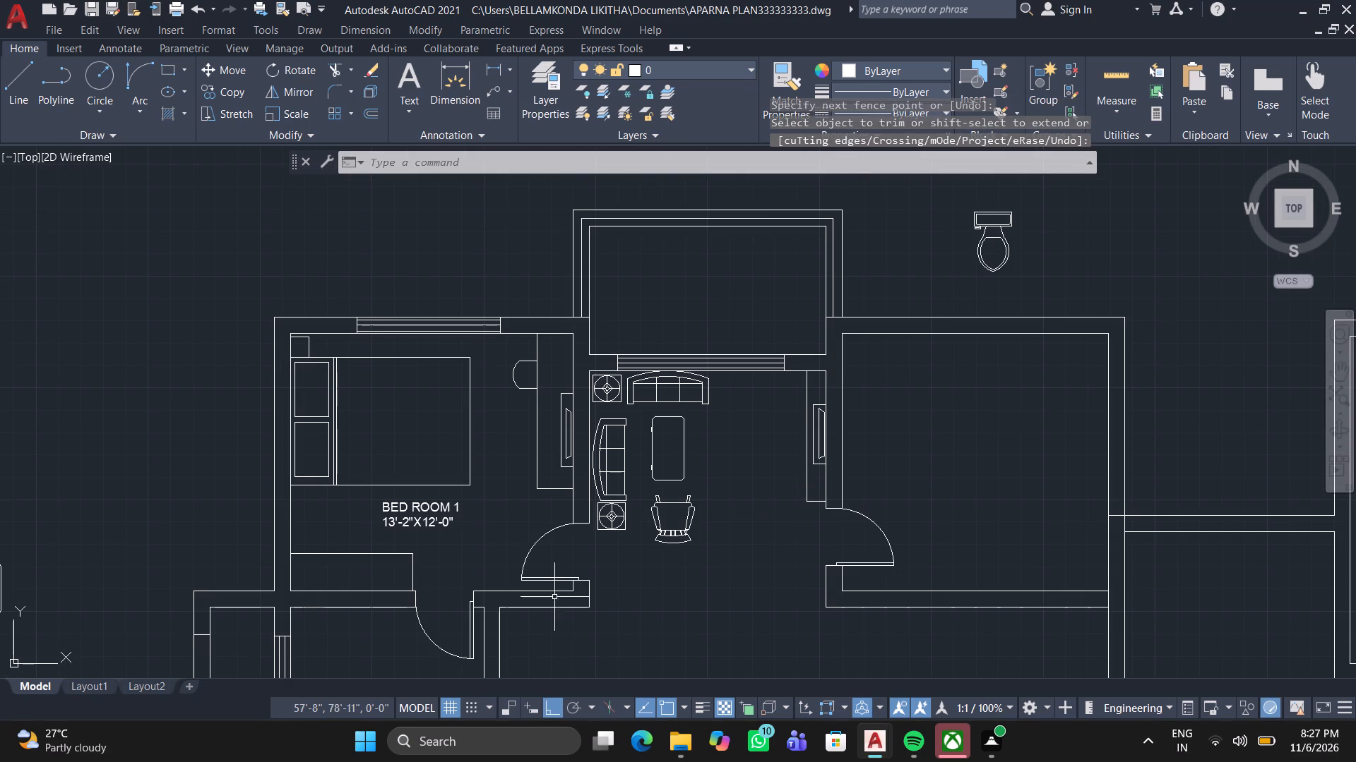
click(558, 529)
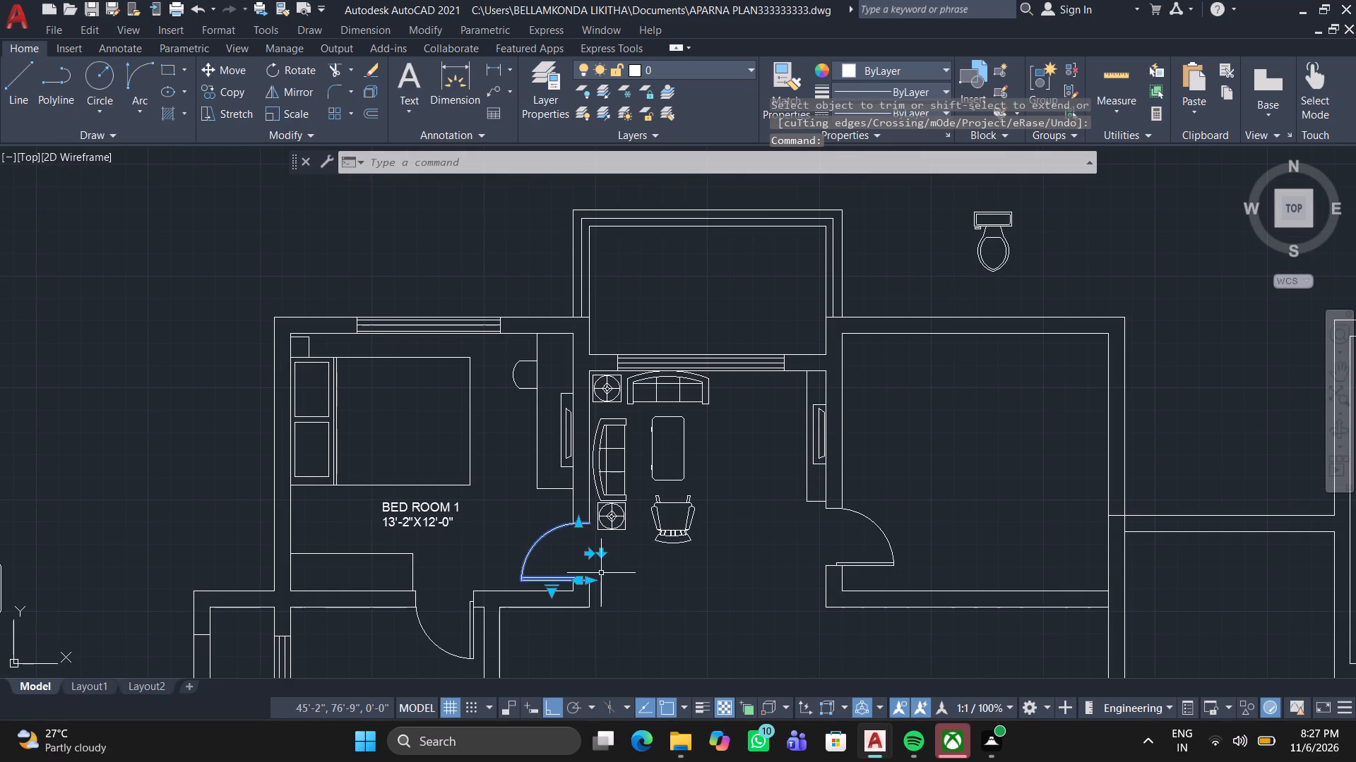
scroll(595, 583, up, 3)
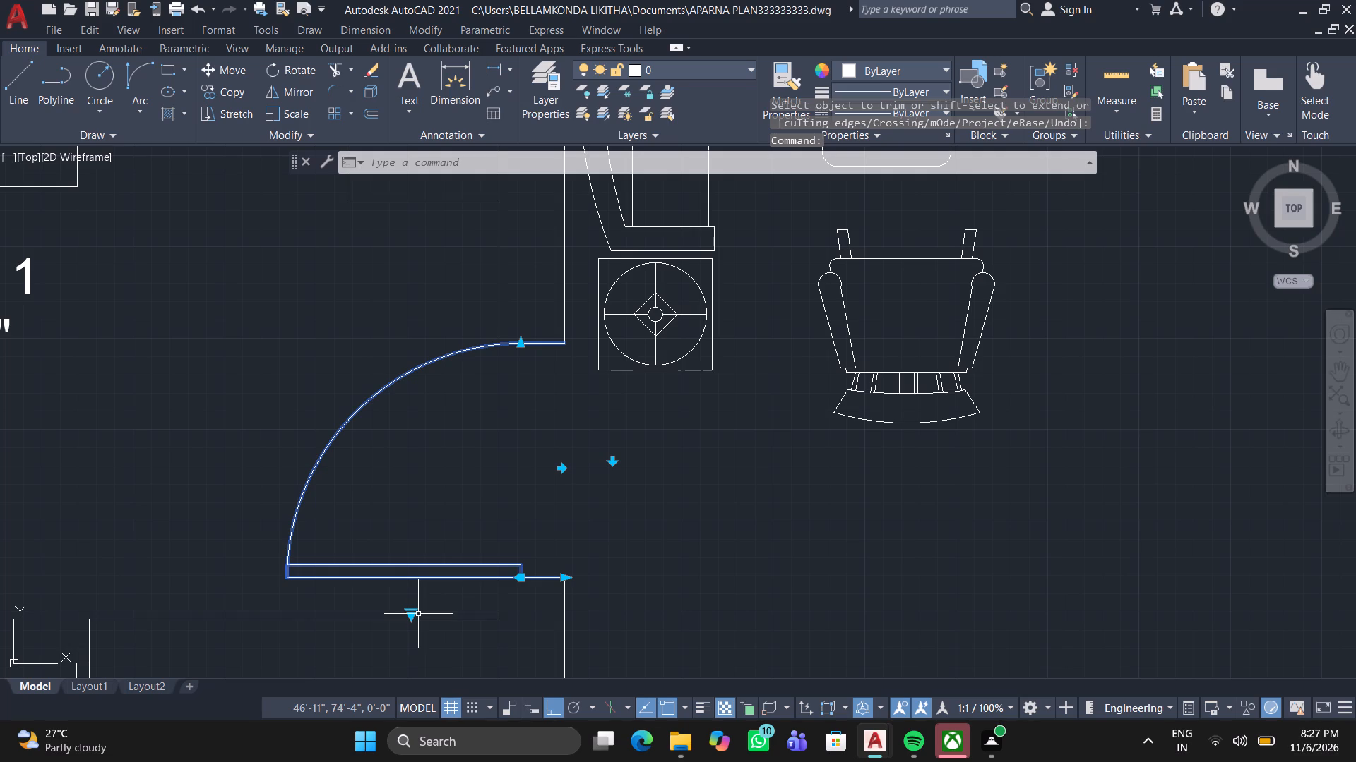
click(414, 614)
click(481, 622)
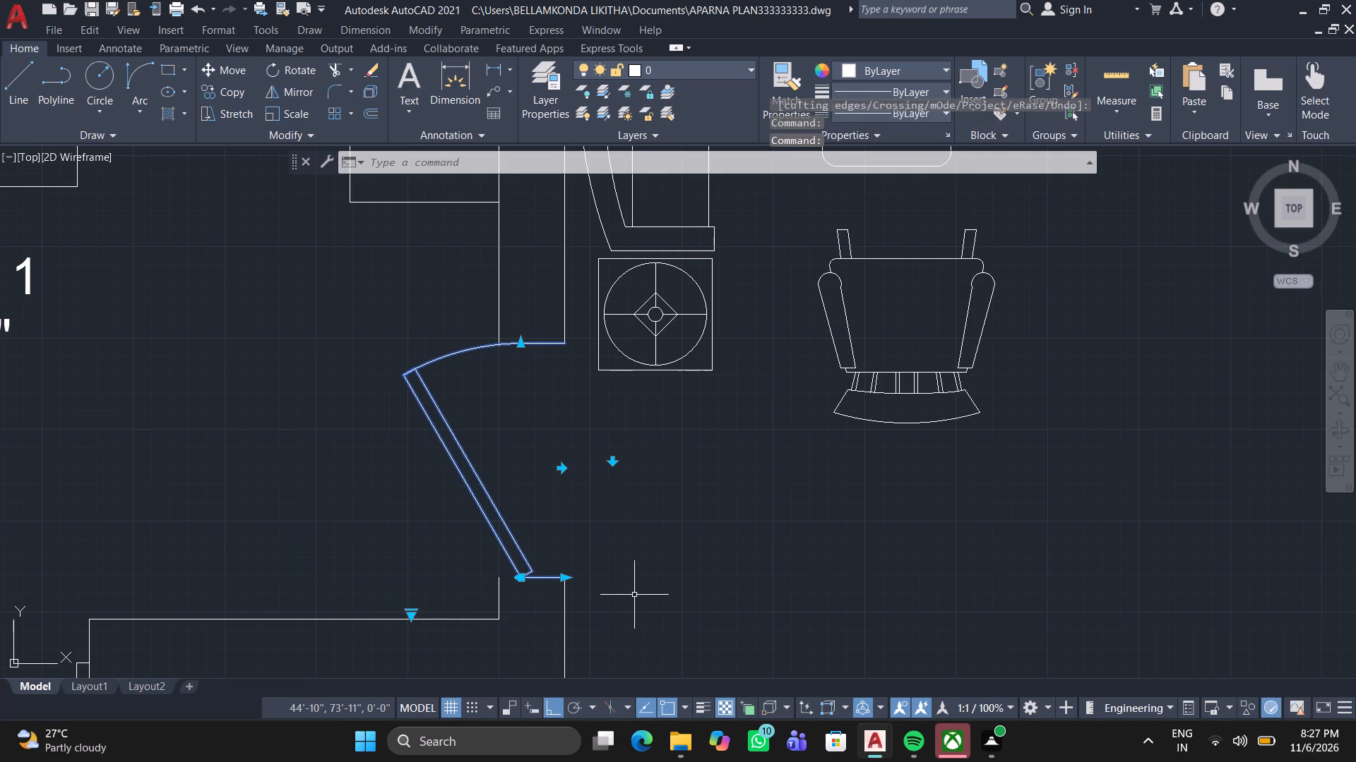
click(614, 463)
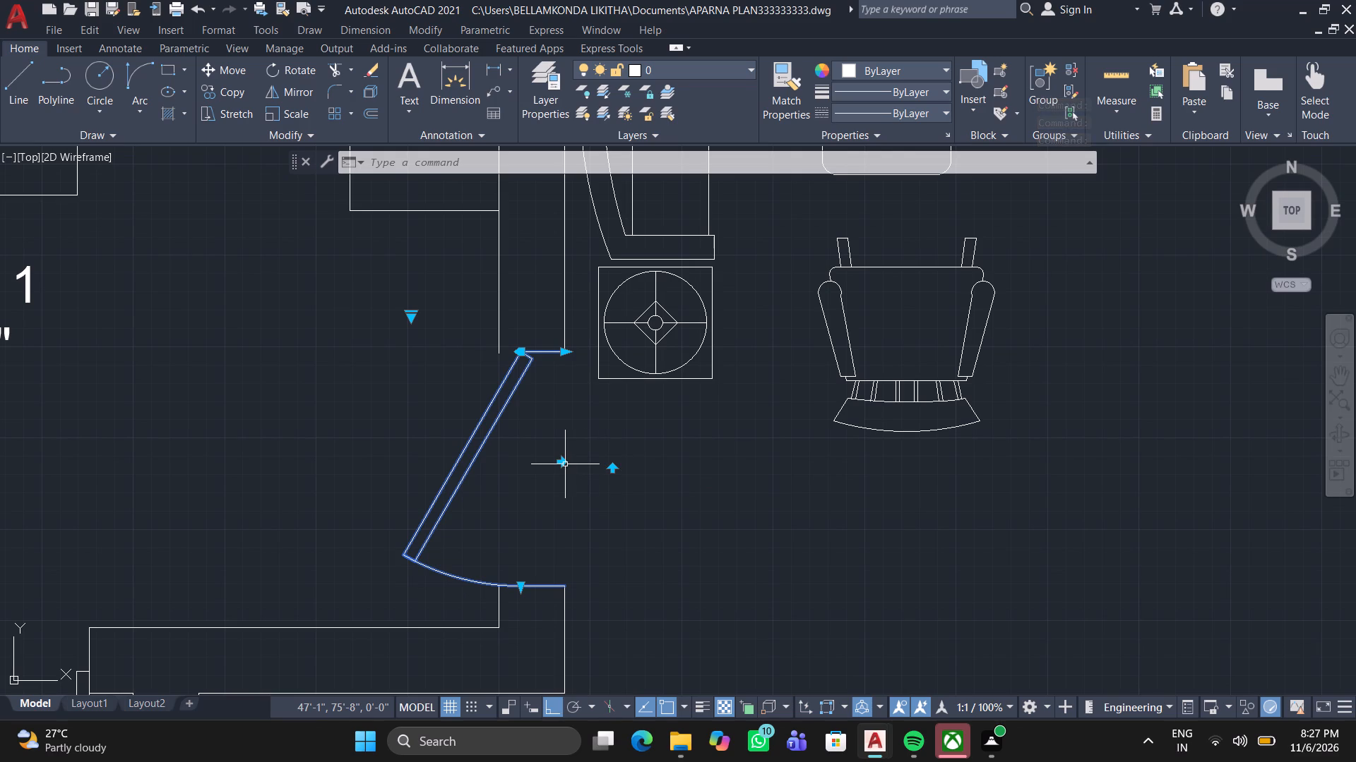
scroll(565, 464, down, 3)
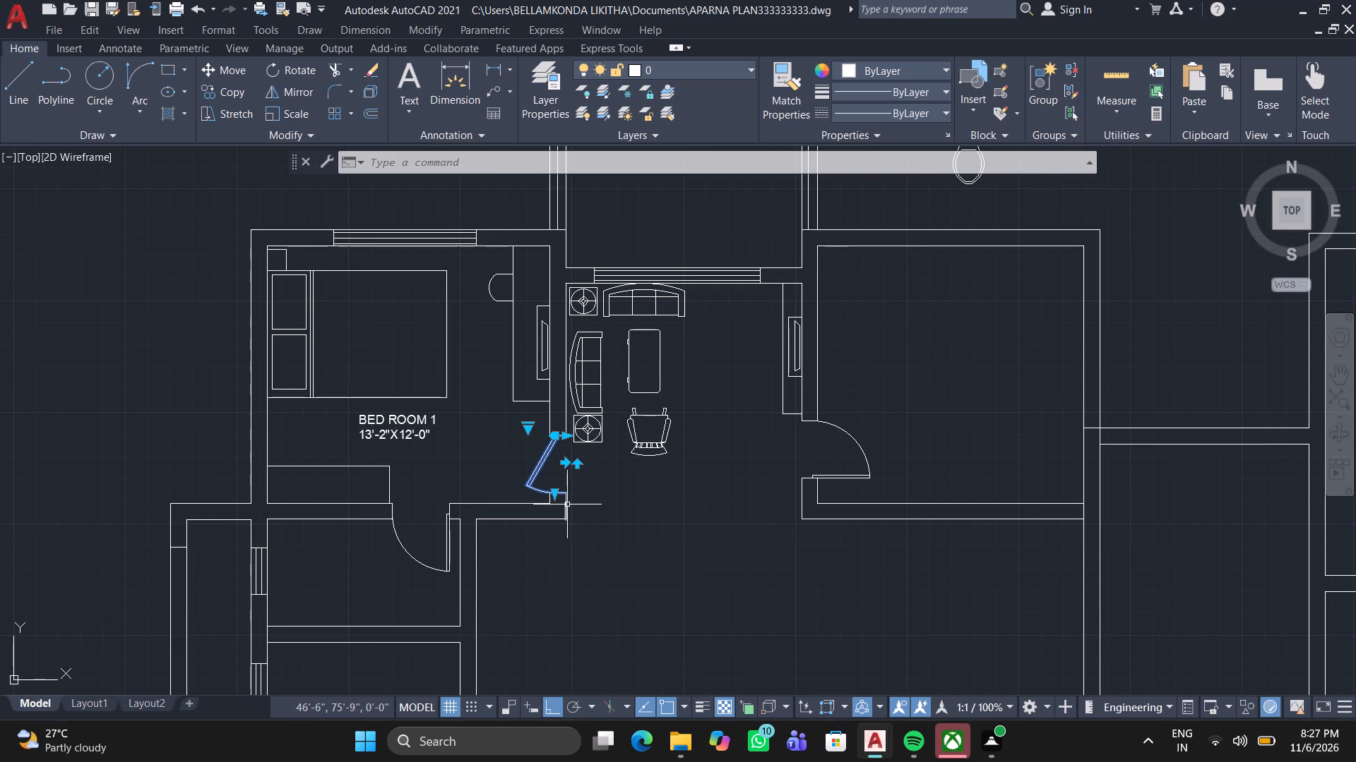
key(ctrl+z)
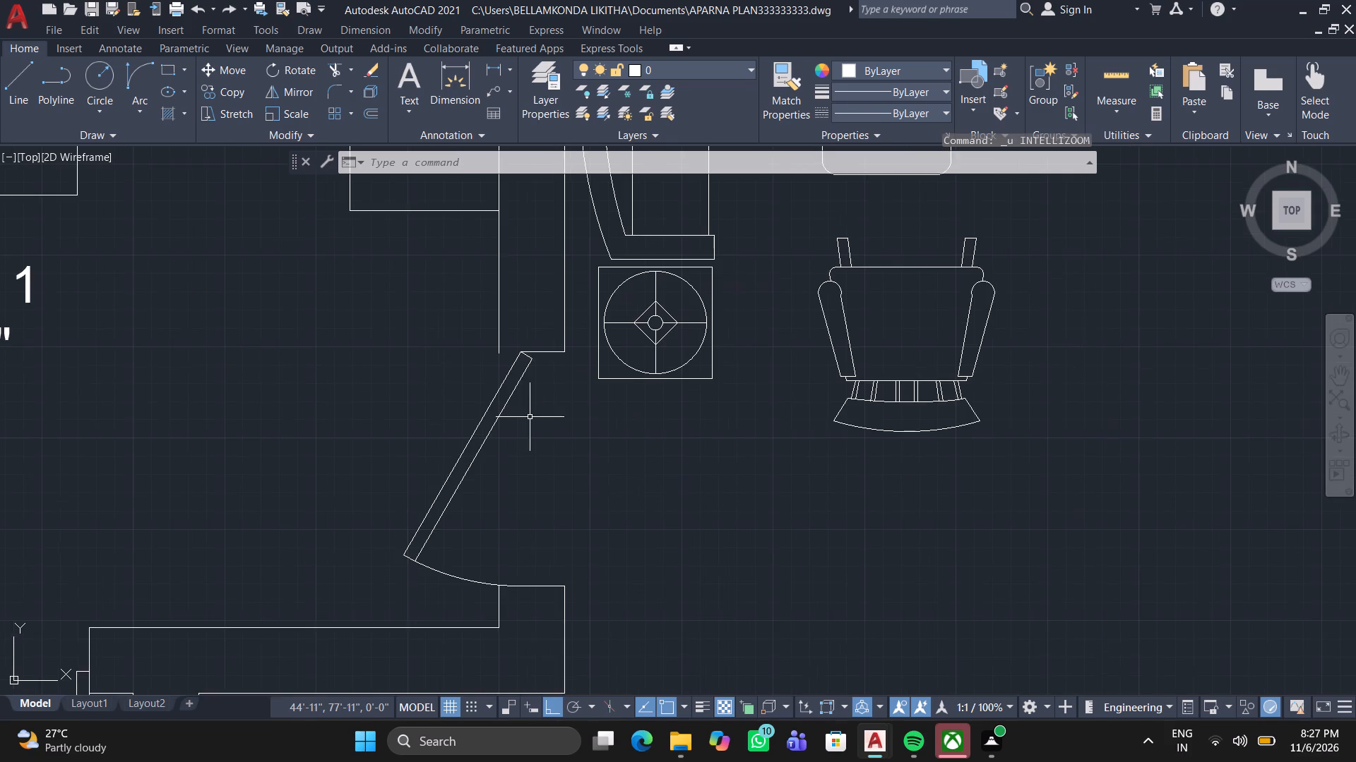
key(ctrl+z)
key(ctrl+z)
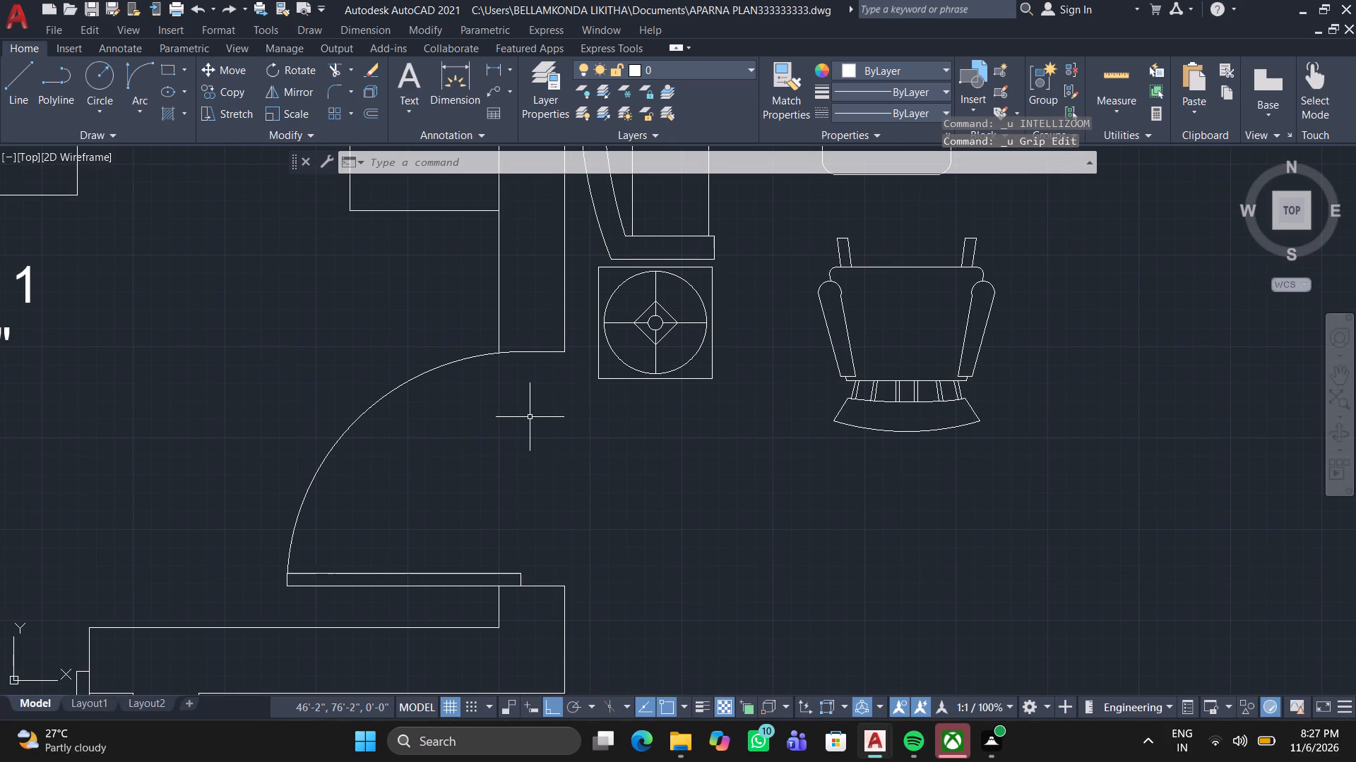
Draw a line closing the living room face of the wall across the Bedroom 1 door opening.
scroll(581, 398, down, 1)
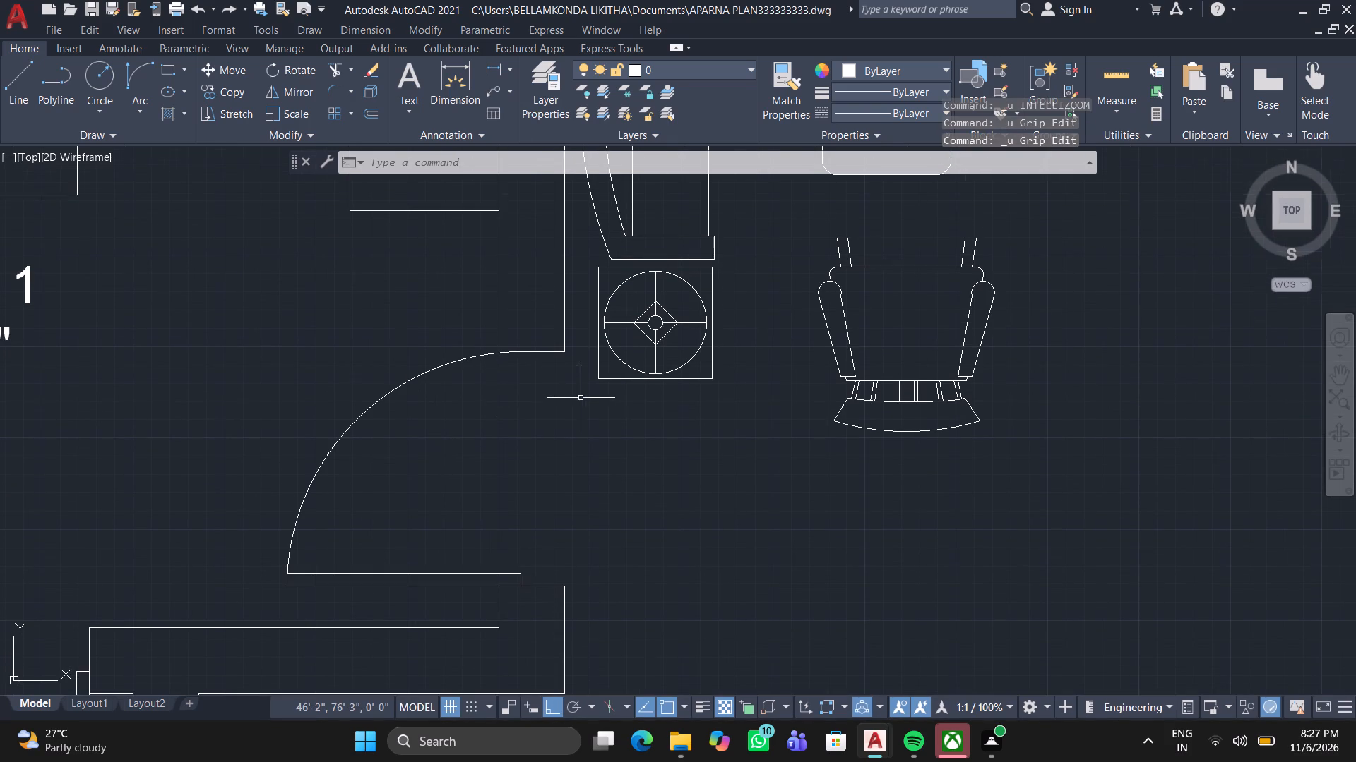
scroll(581, 398, down, 1)
drag(23, 63, 30, 66)
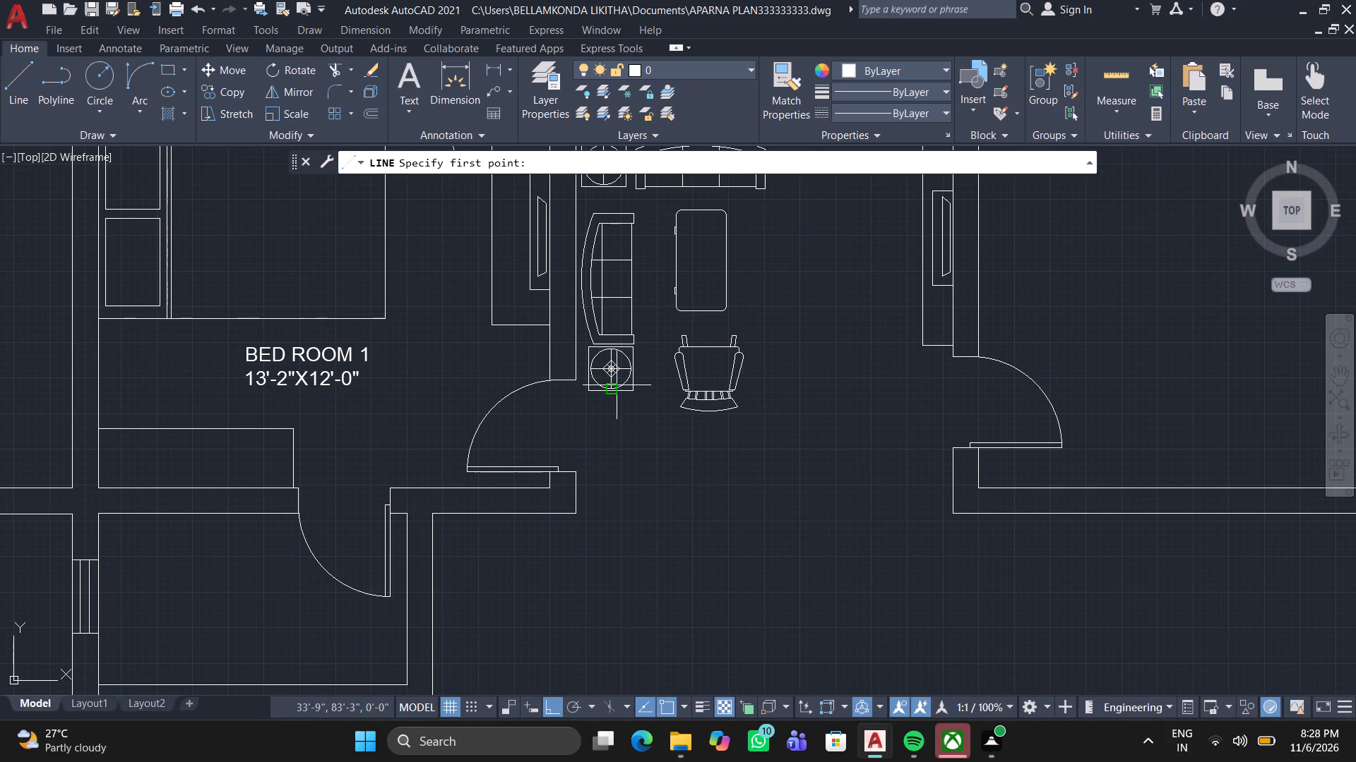
click(573, 377)
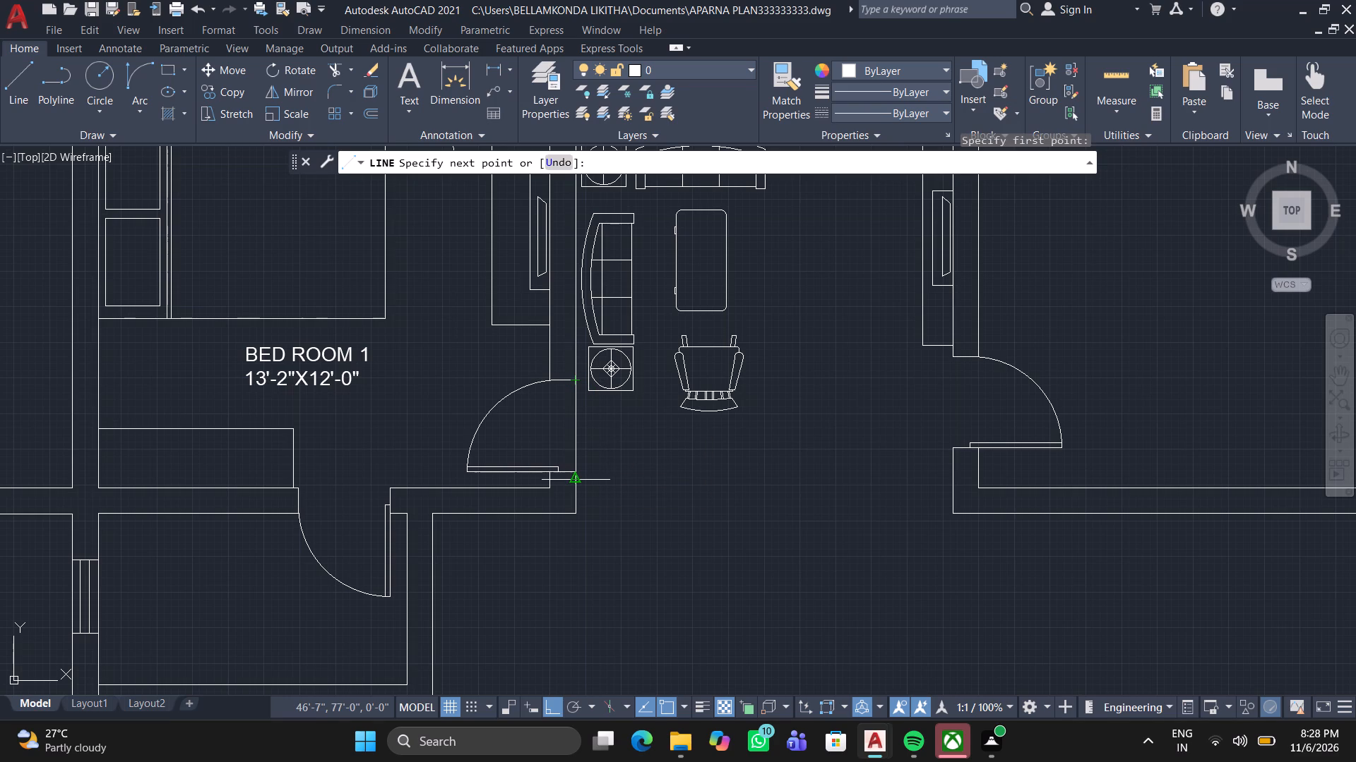
click(579, 476)
key(Escape)
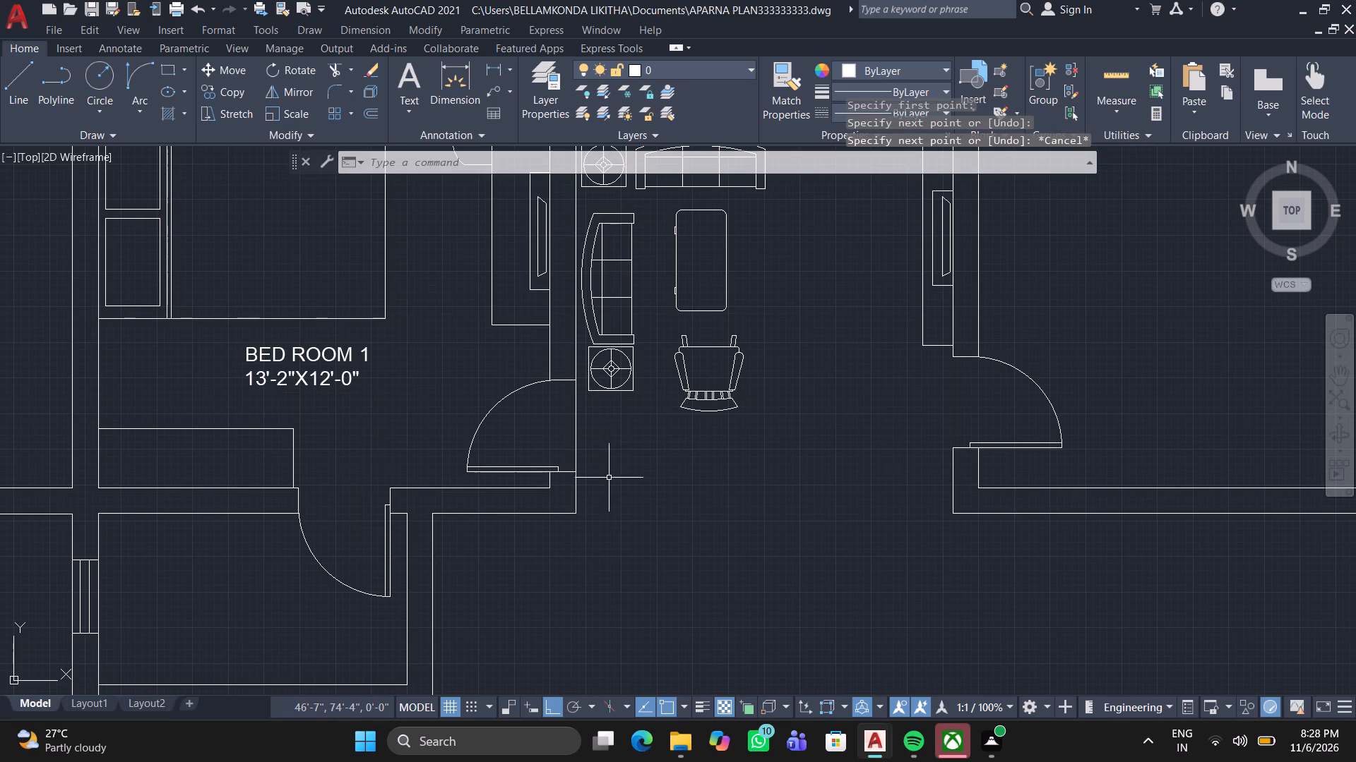
Erase the door between Bedroom 1 and the living room.
click(472, 442)
key(Delete)
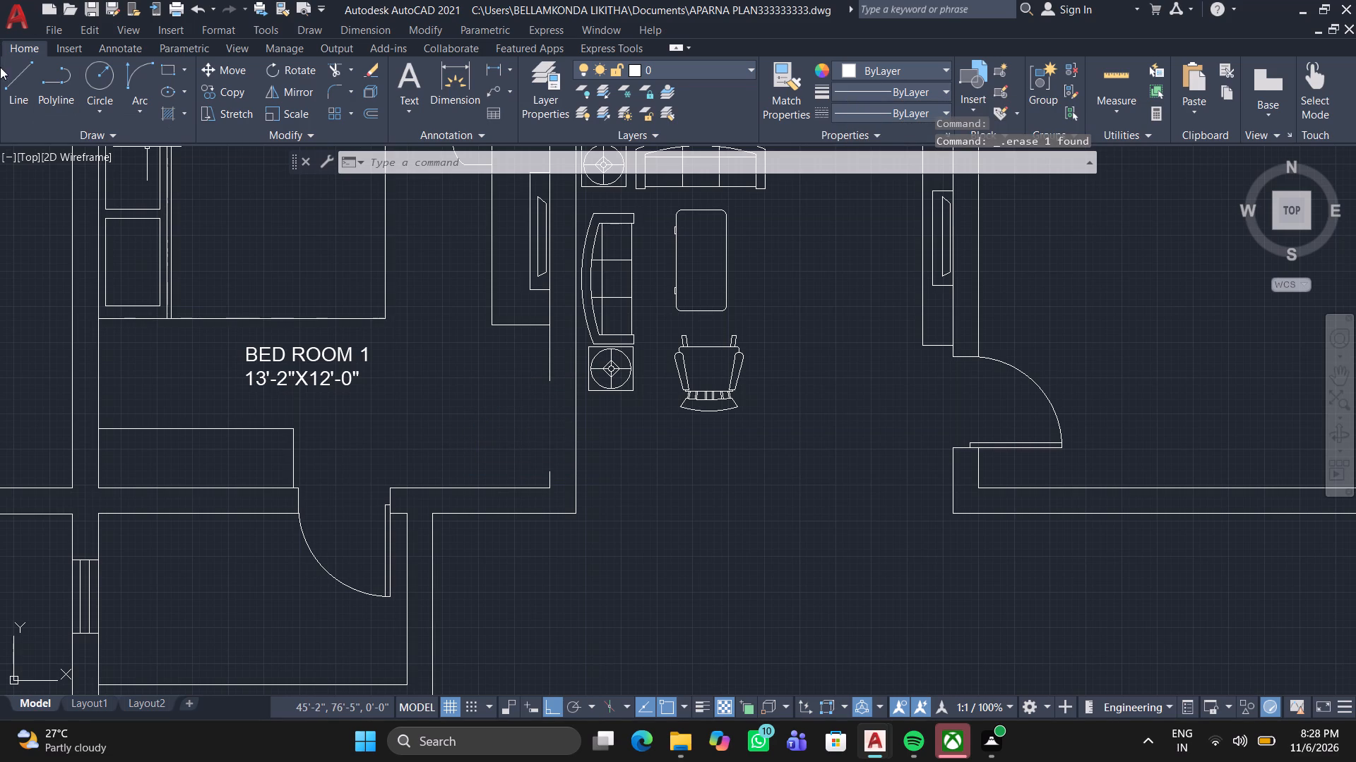
Draw a line closing the Bedroom 1 face of the same wall across the old door opening.
click(0, 86)
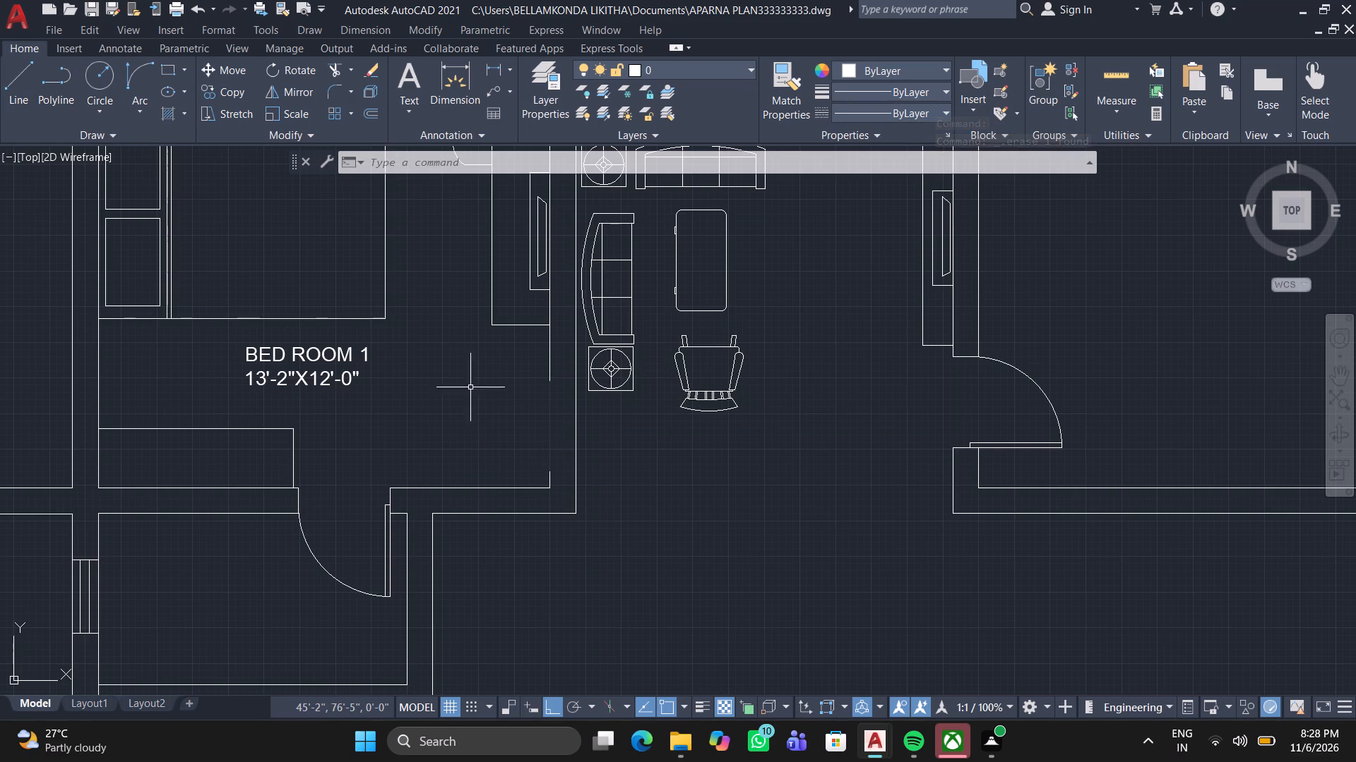
click(17, 66)
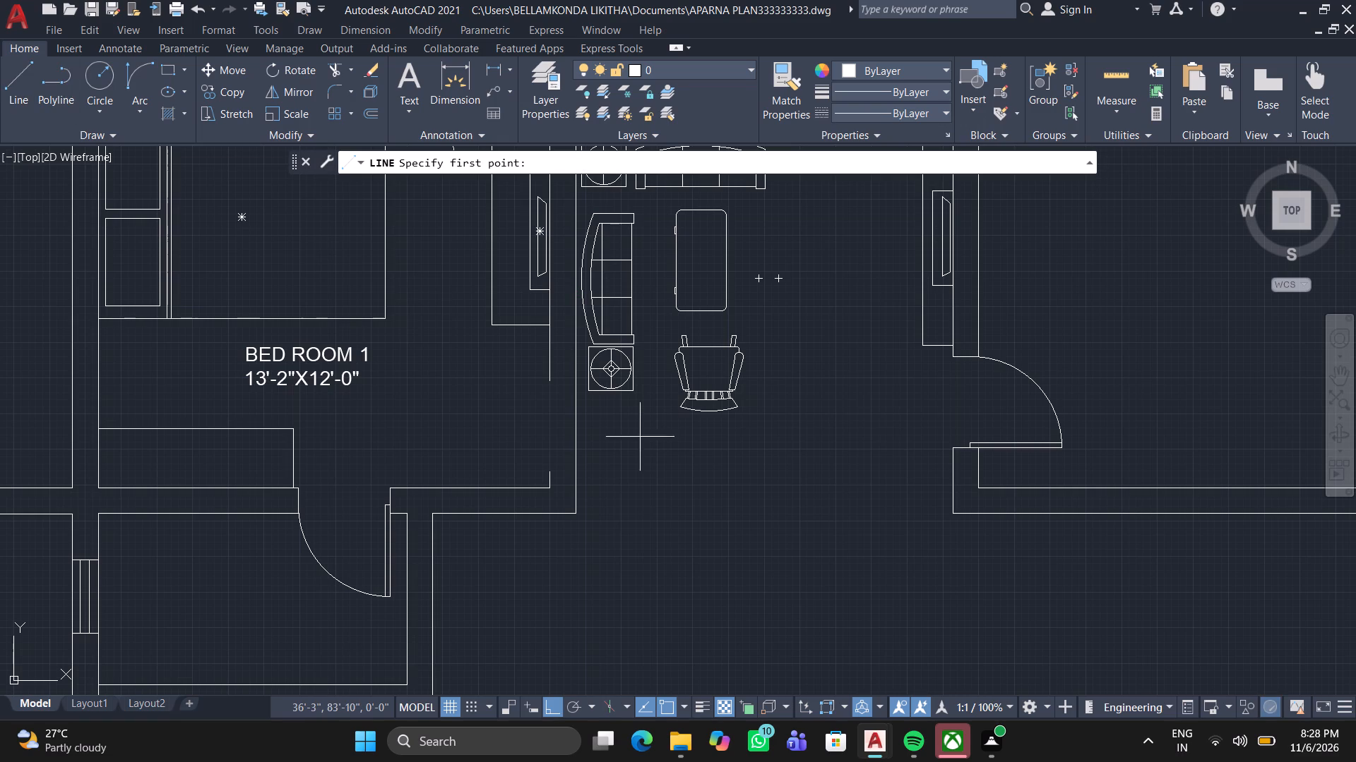
drag(552, 472, 552, 463)
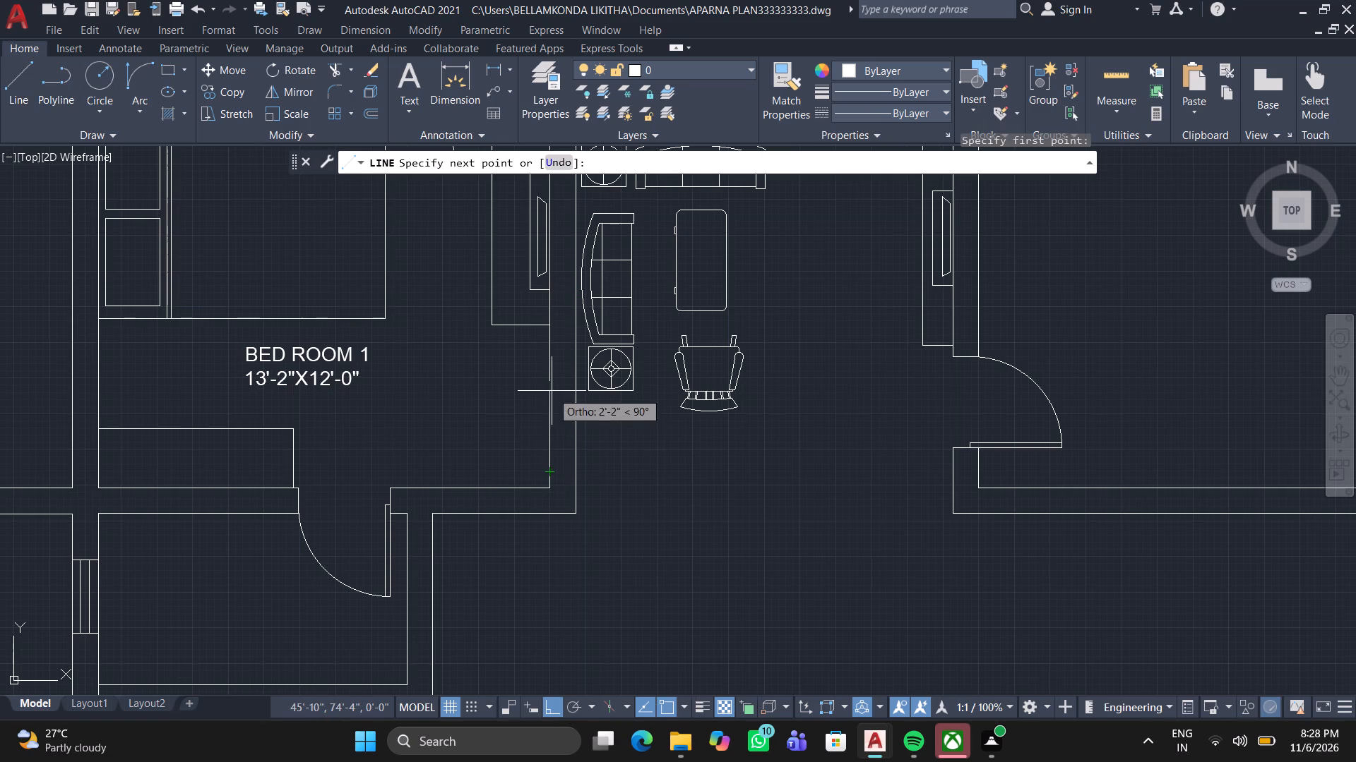
click(547, 369)
key(space)
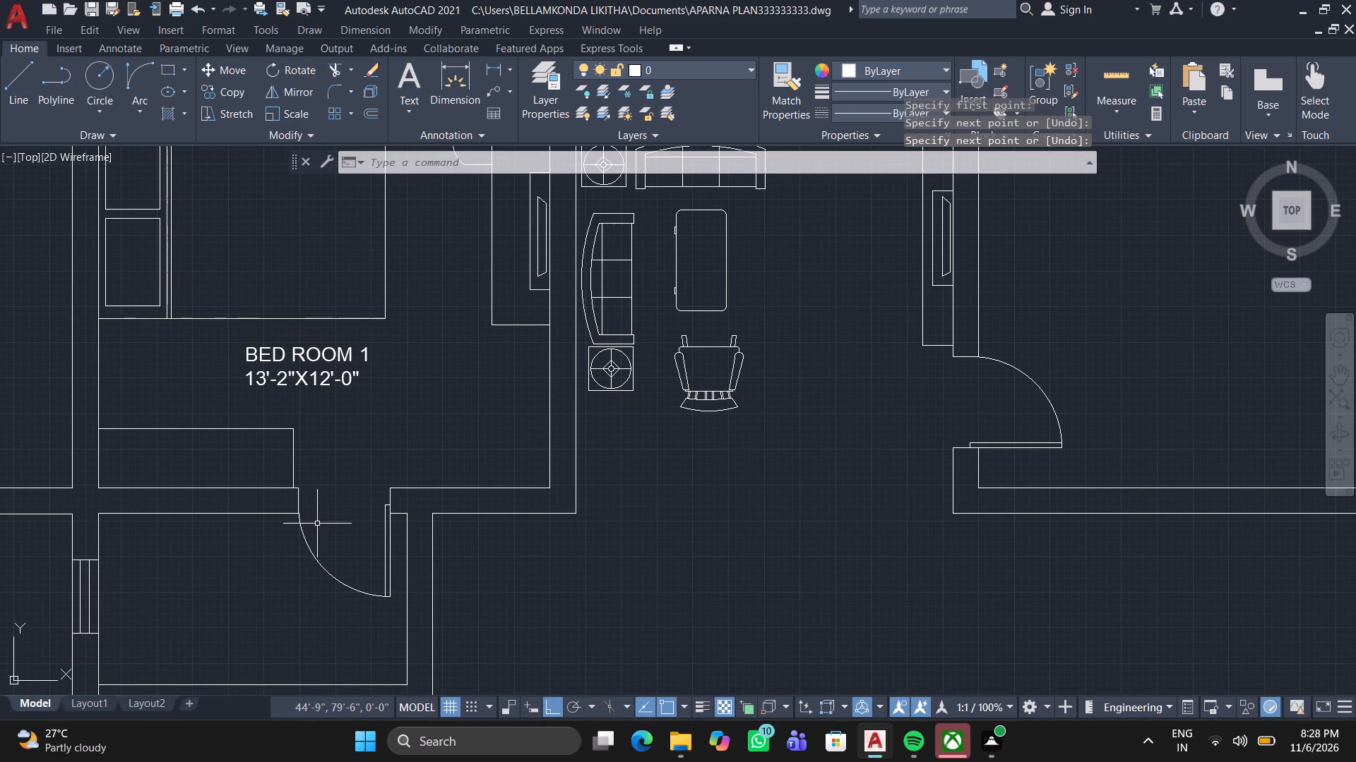
Copy the door in Bedroom 1's lower wall about 4'-3" horizontally toward the living room corner.
drag(300, 524, 294, 533)
click(206, 91)
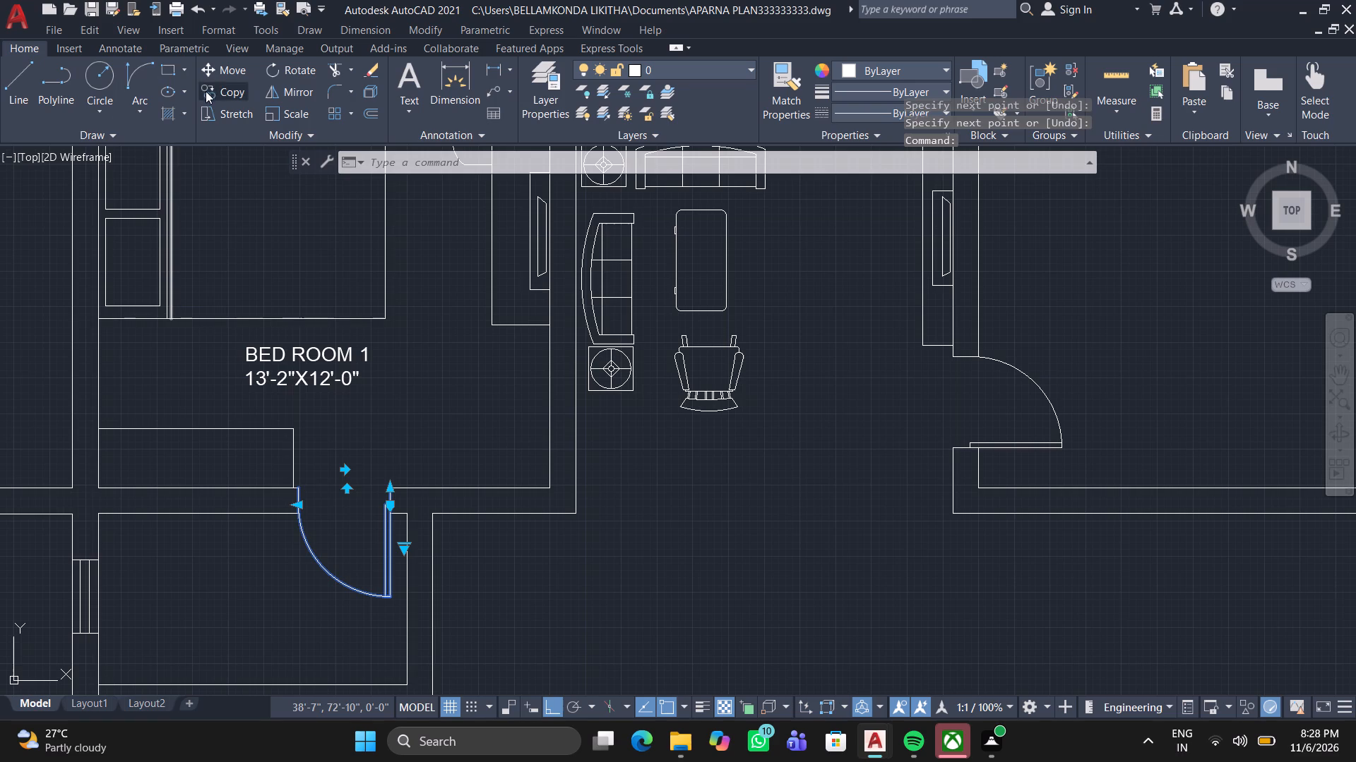
drag(389, 485, 398, 486)
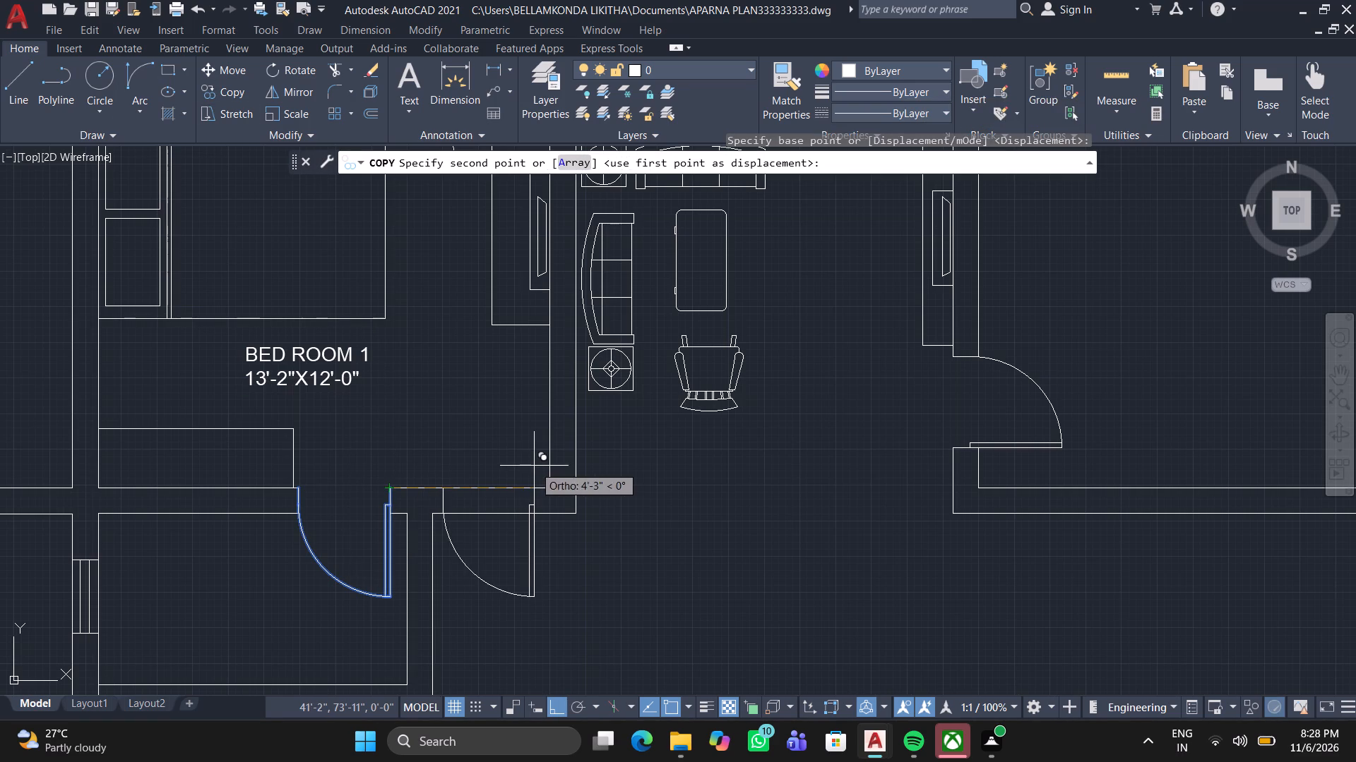
click(538, 464)
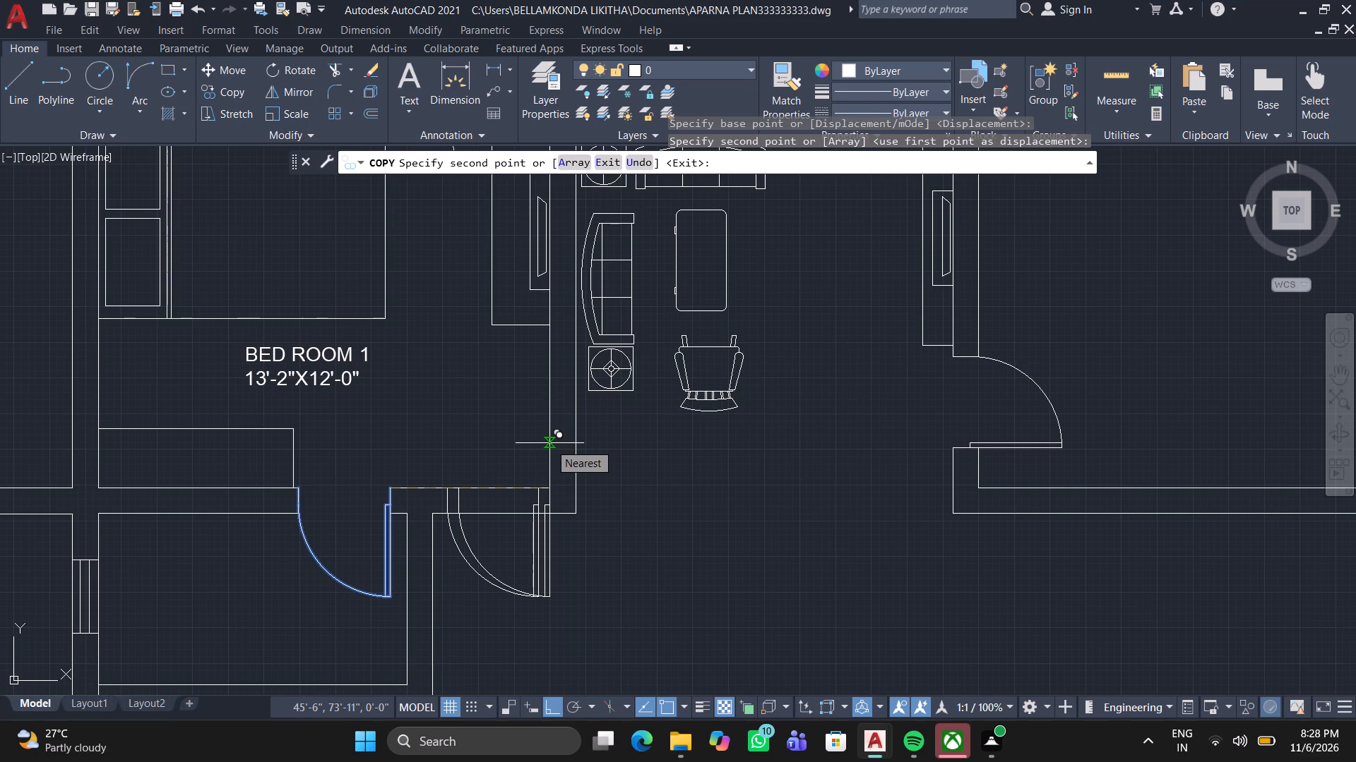
key(Escape)
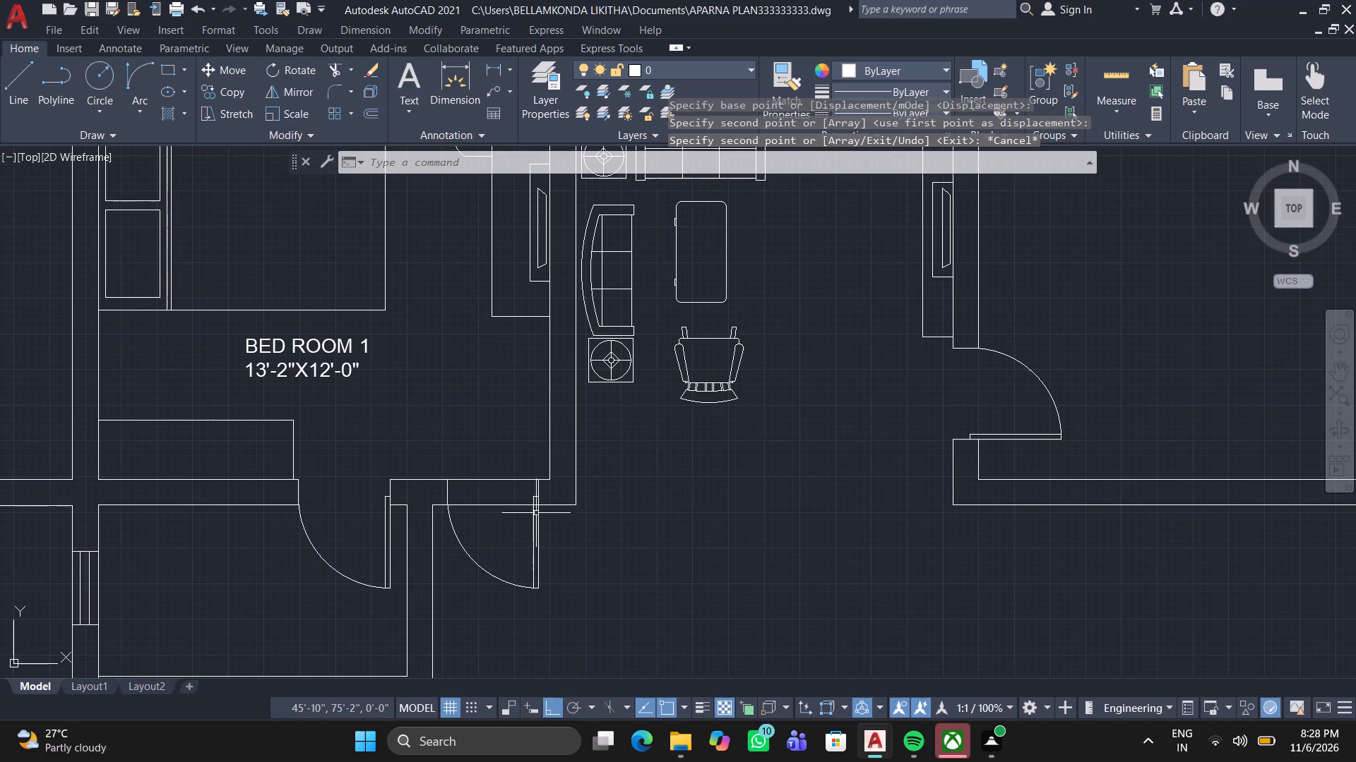
Flip the copied door so it swings into Bedroom 1.
click(536, 539)
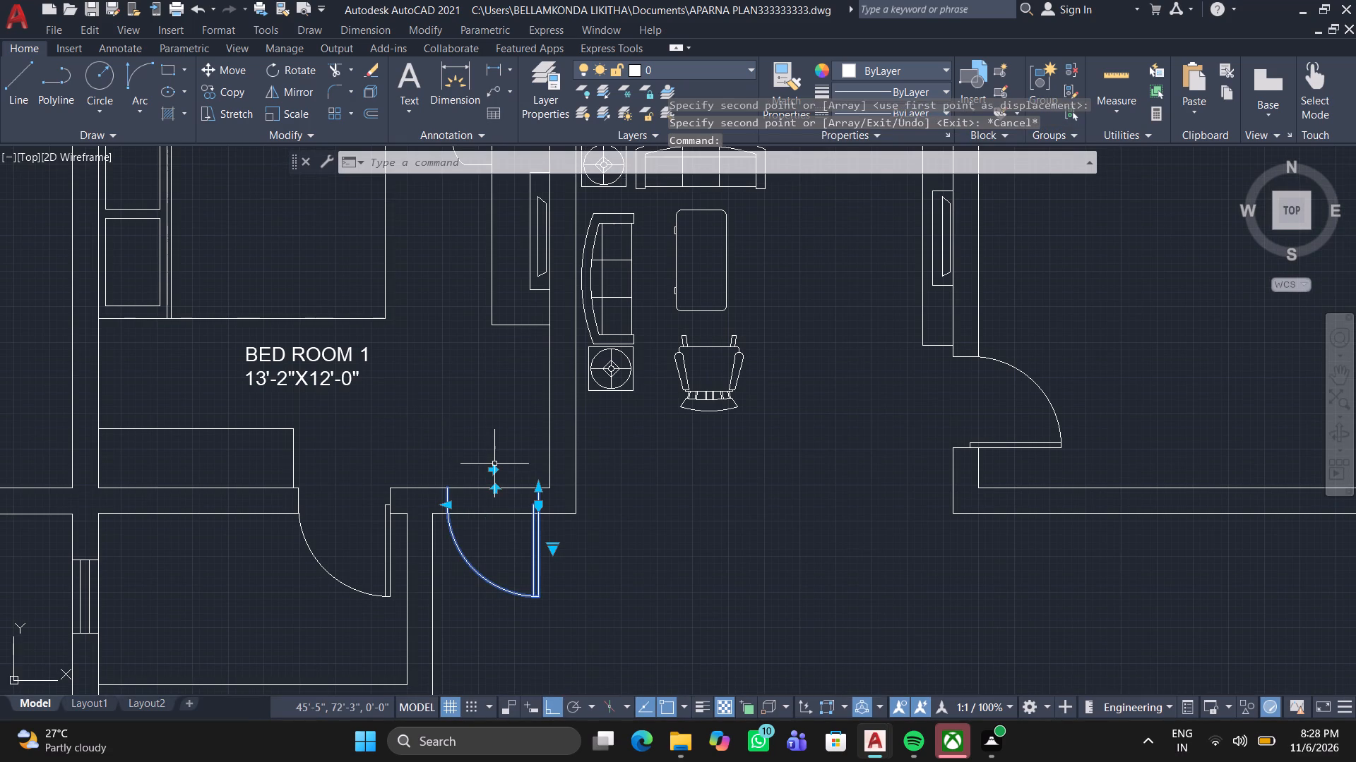
scroll(494, 464, up, 2)
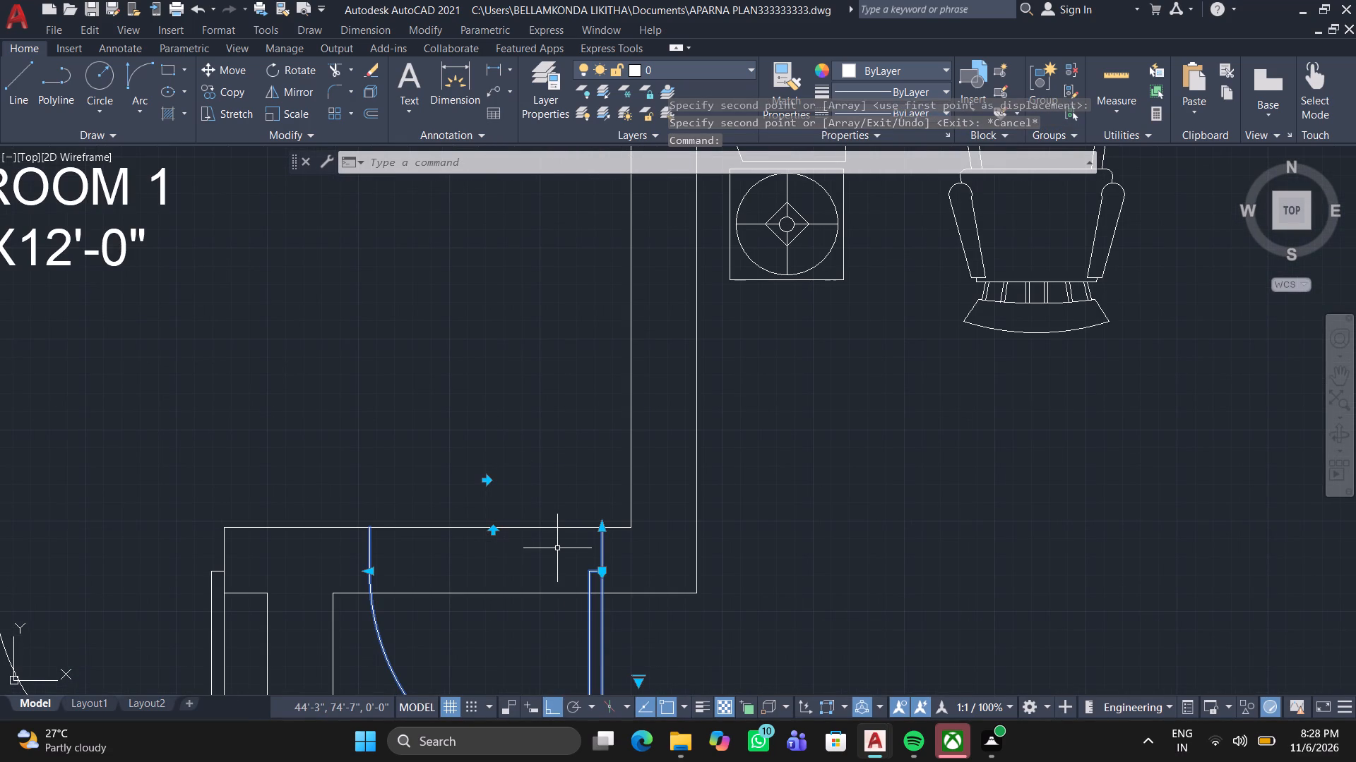
click(490, 536)
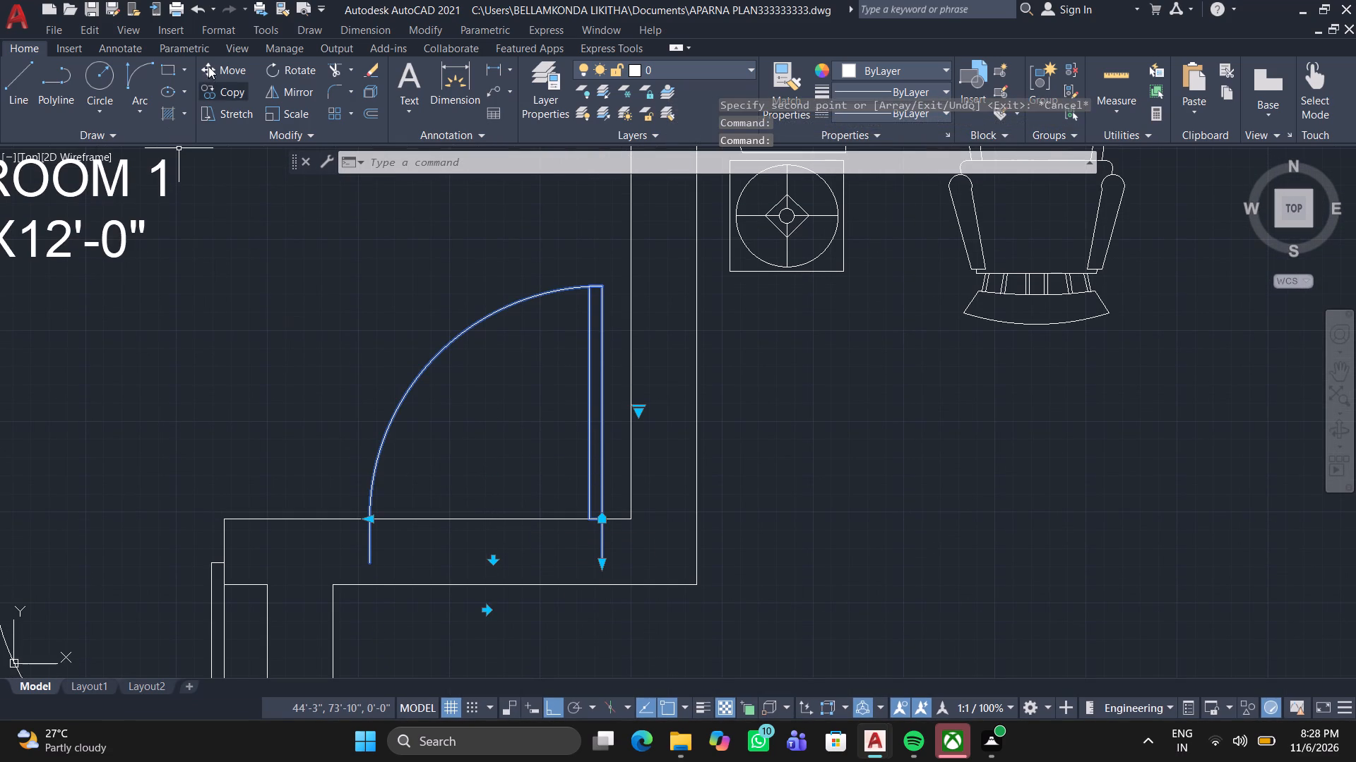
Move the flipped door so its jamb ends sit on the outer line of Bedroom 1's lower wall, slightly closer to the corner.
click(208, 63)
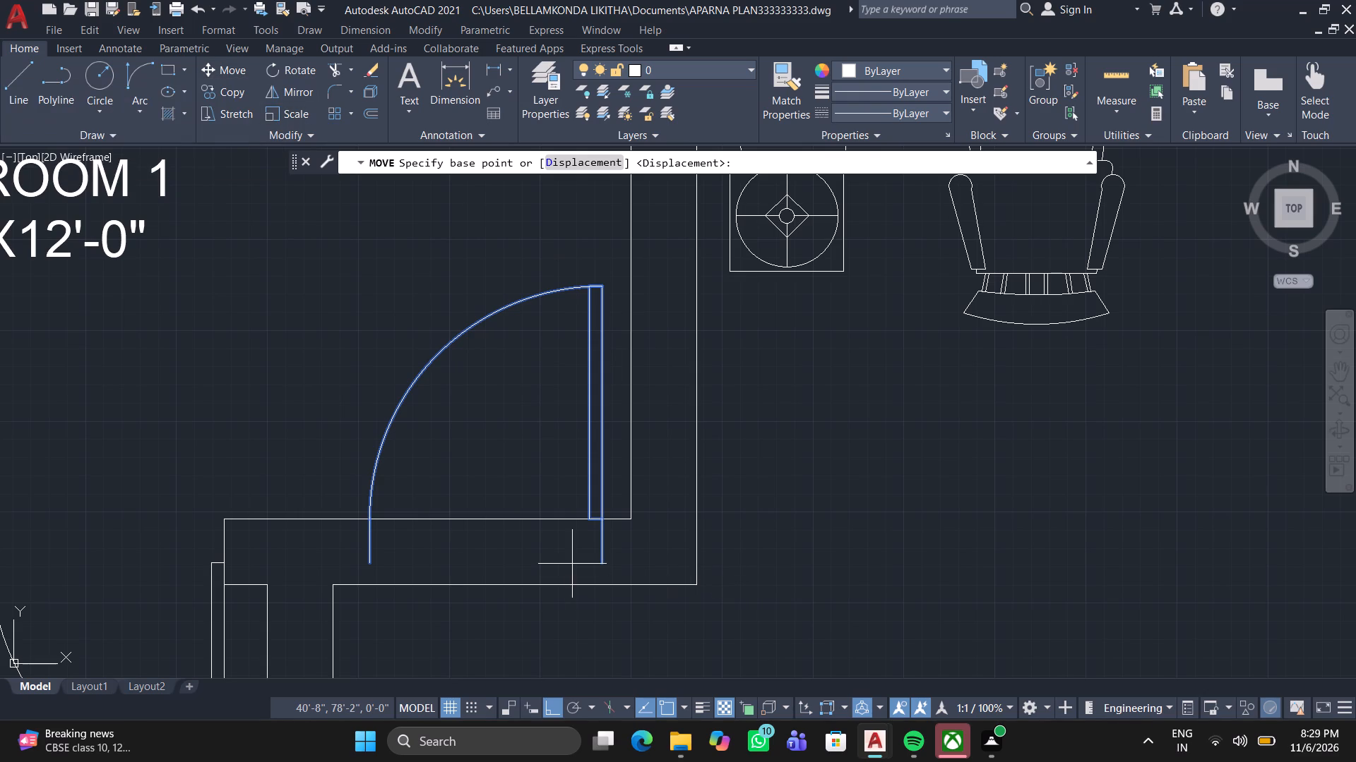
click(601, 565)
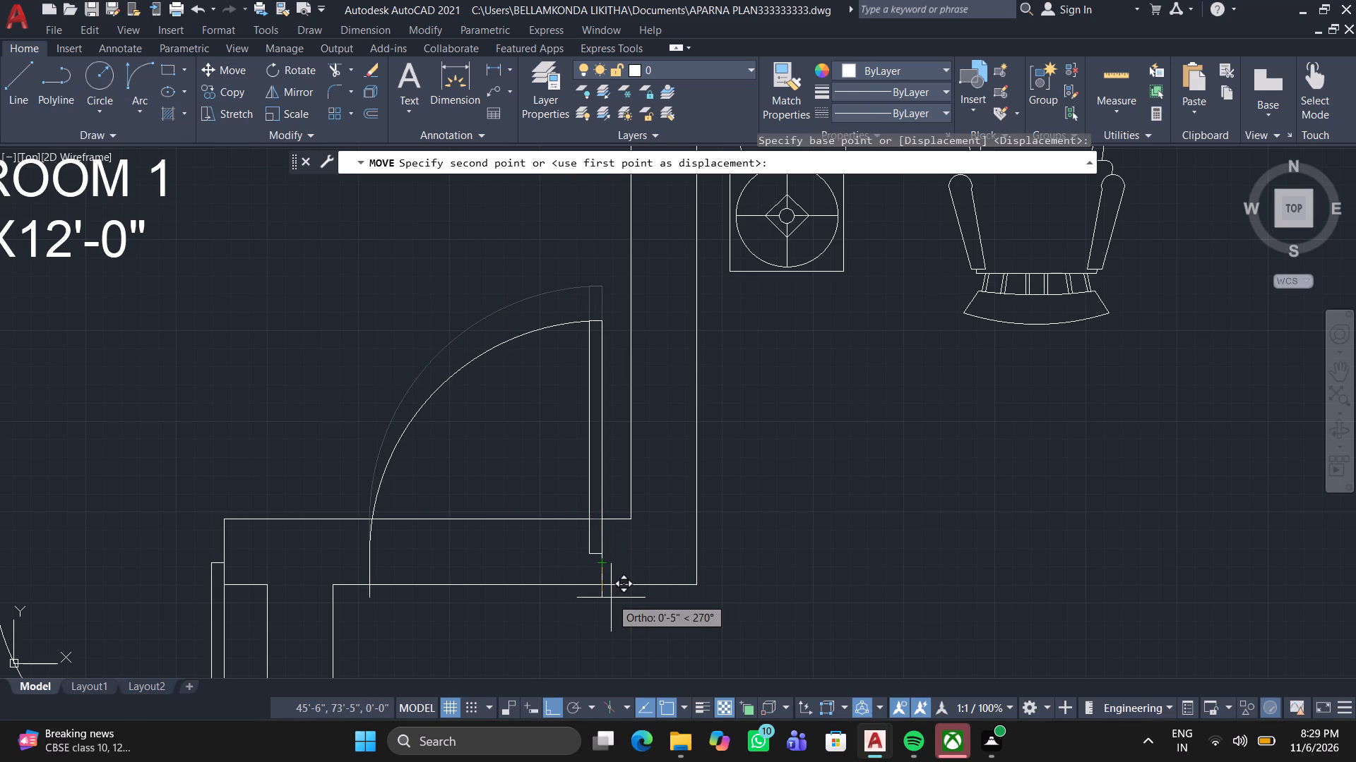
click(617, 588)
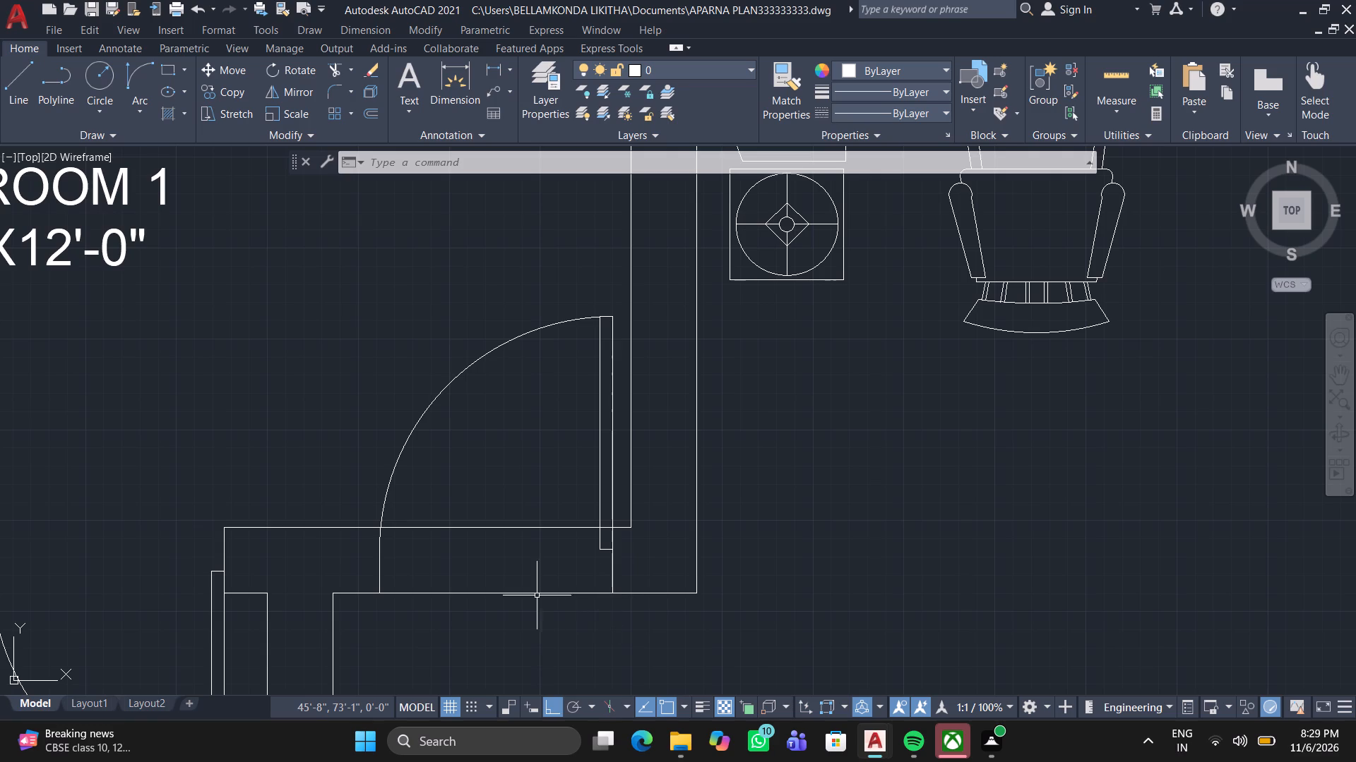
Trim both wall lines between the new door's jambs, including the short piece crossing the door leaf, to open the doorway.
click(333, 67)
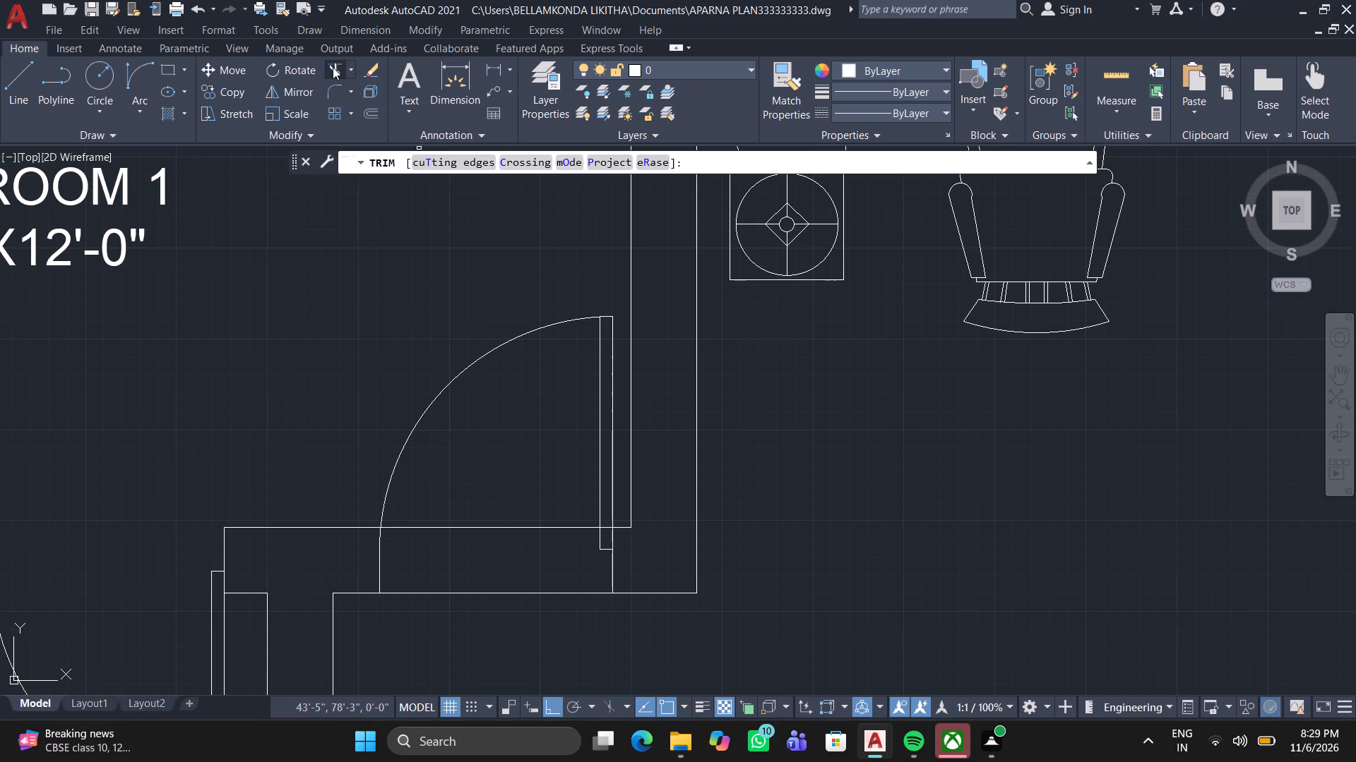
middle_drag(455, 329, 540, 270)
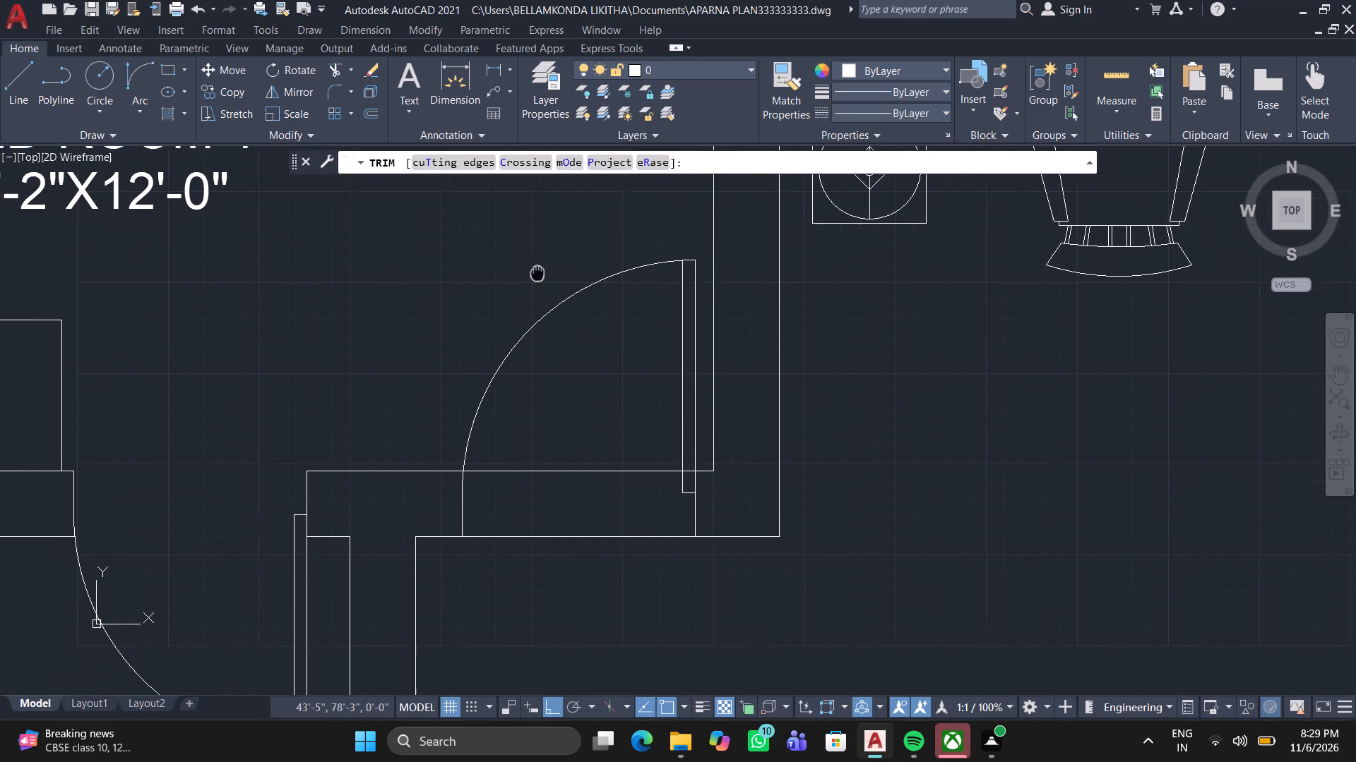
middle_drag(540, 270, 539, 270)
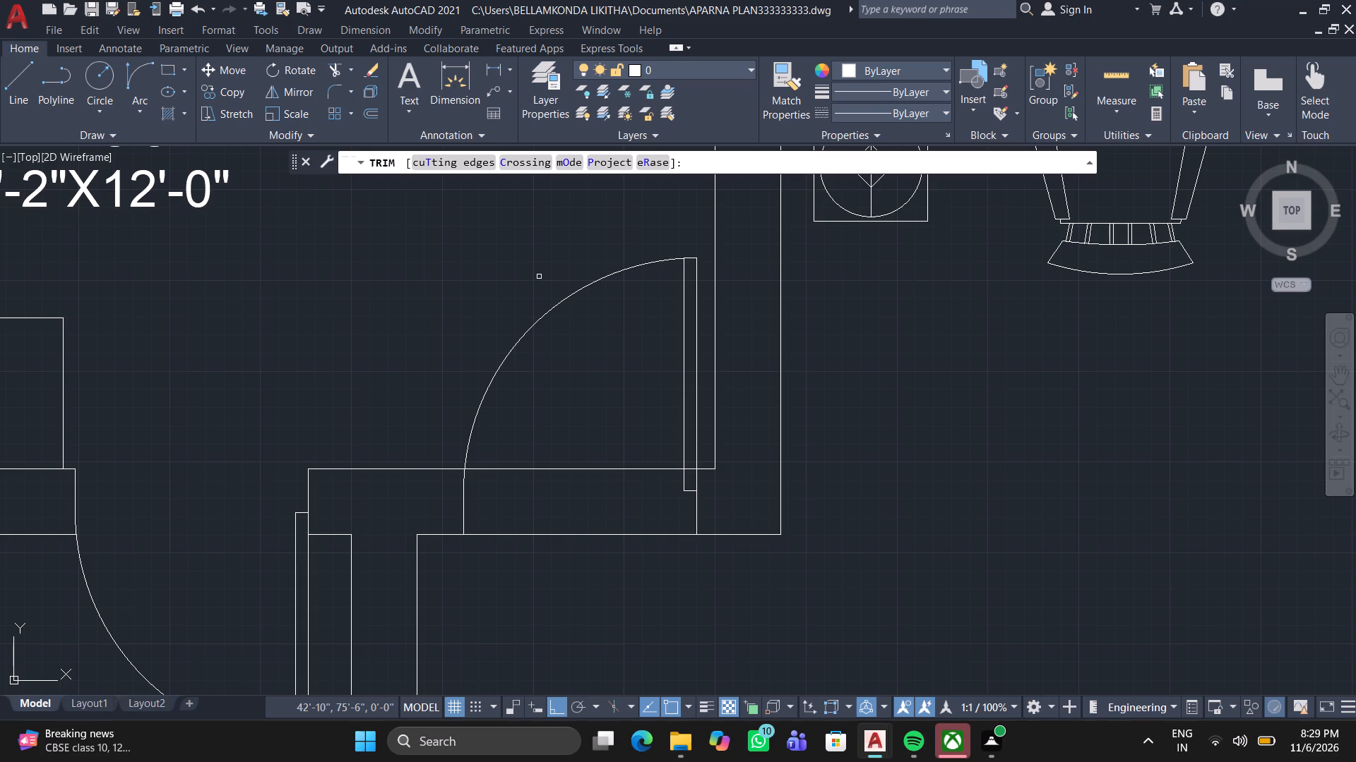
click(530, 466)
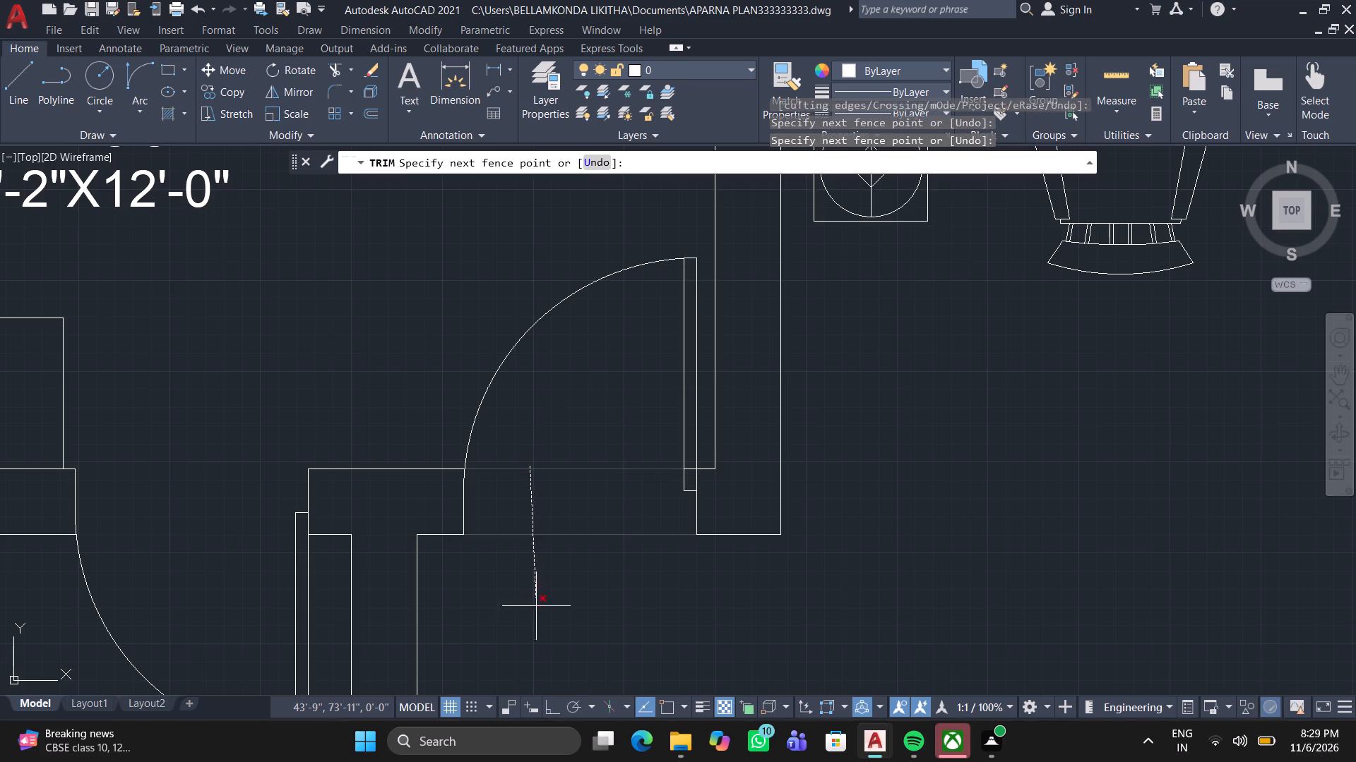
click(536, 617)
scroll(698, 454, up, 3)
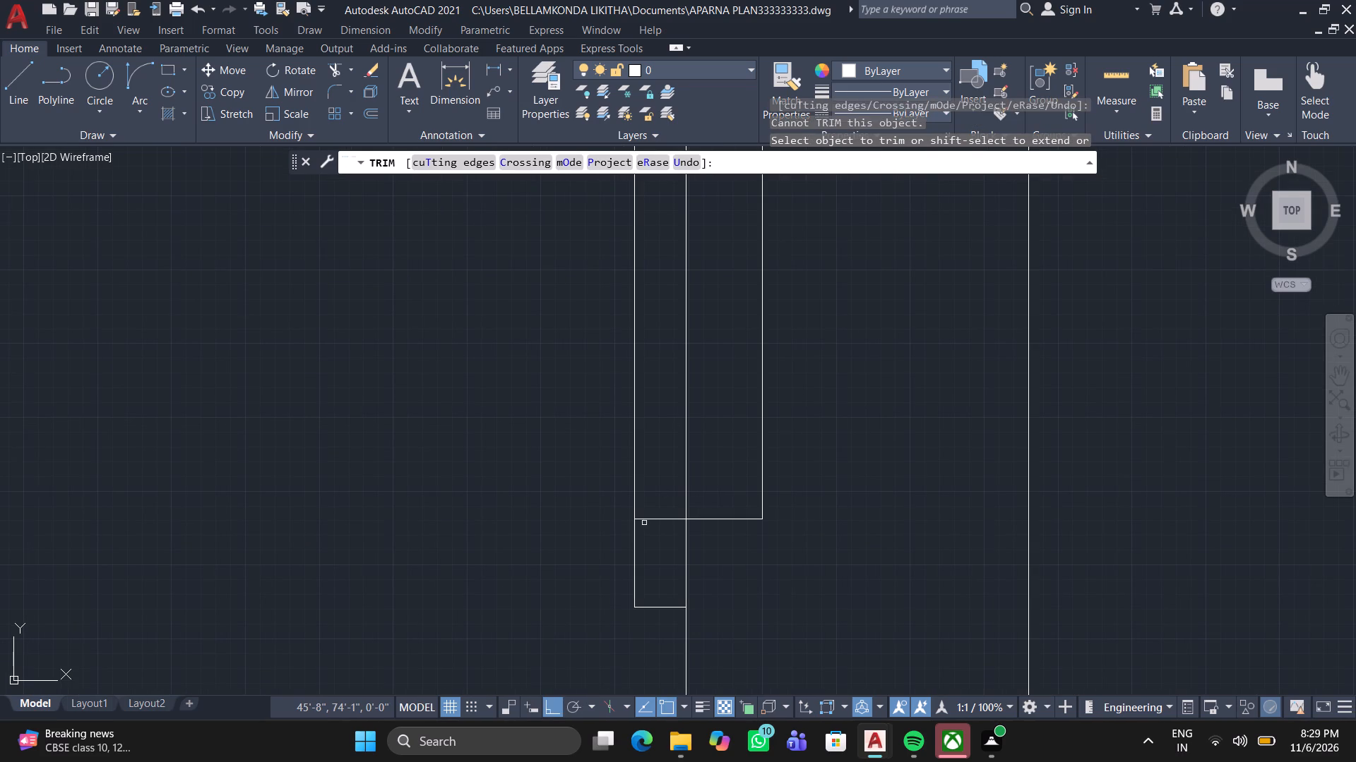
click(650, 521)
key(space)
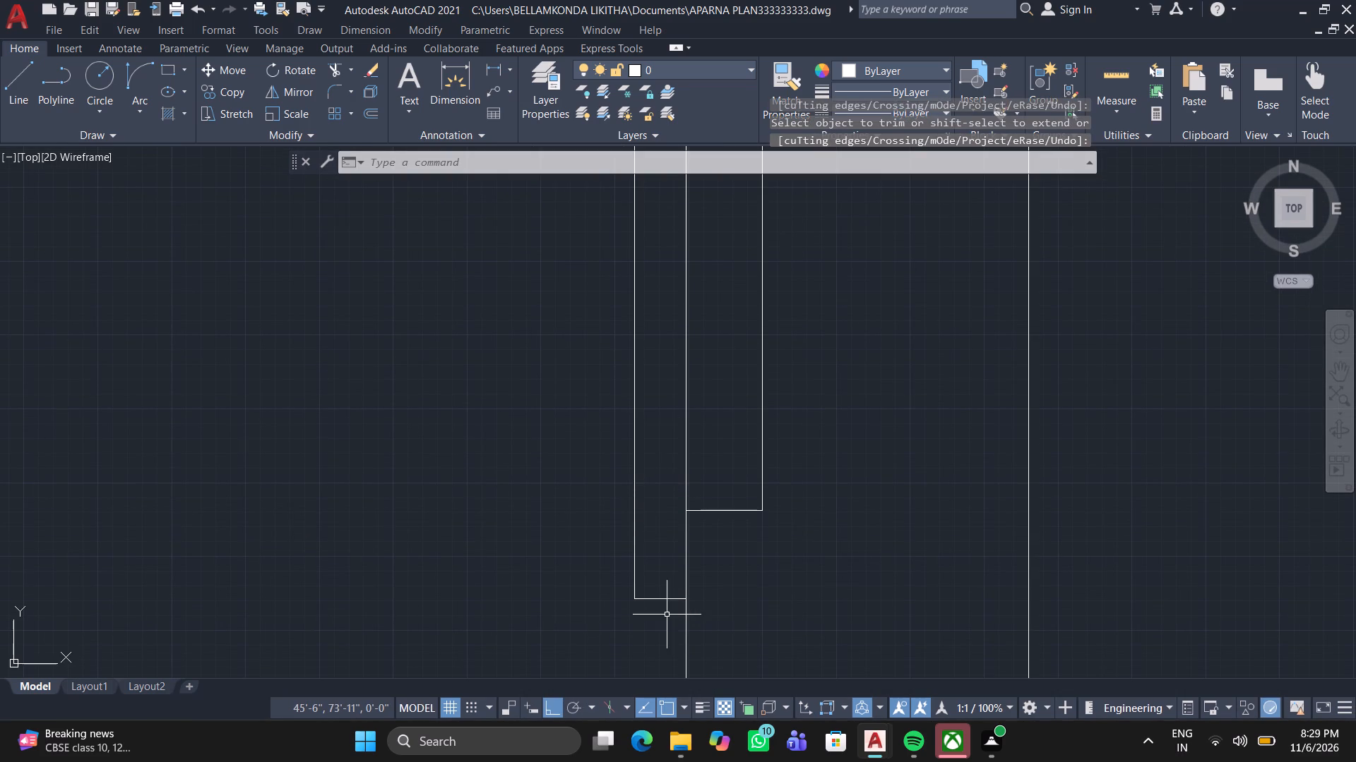
Set the new door near Bedroom 1's living room corner to Open 30º.
scroll(672, 615, down, 4)
scroll(597, 642, down, 1)
middle_drag(597, 645, 749, 494)
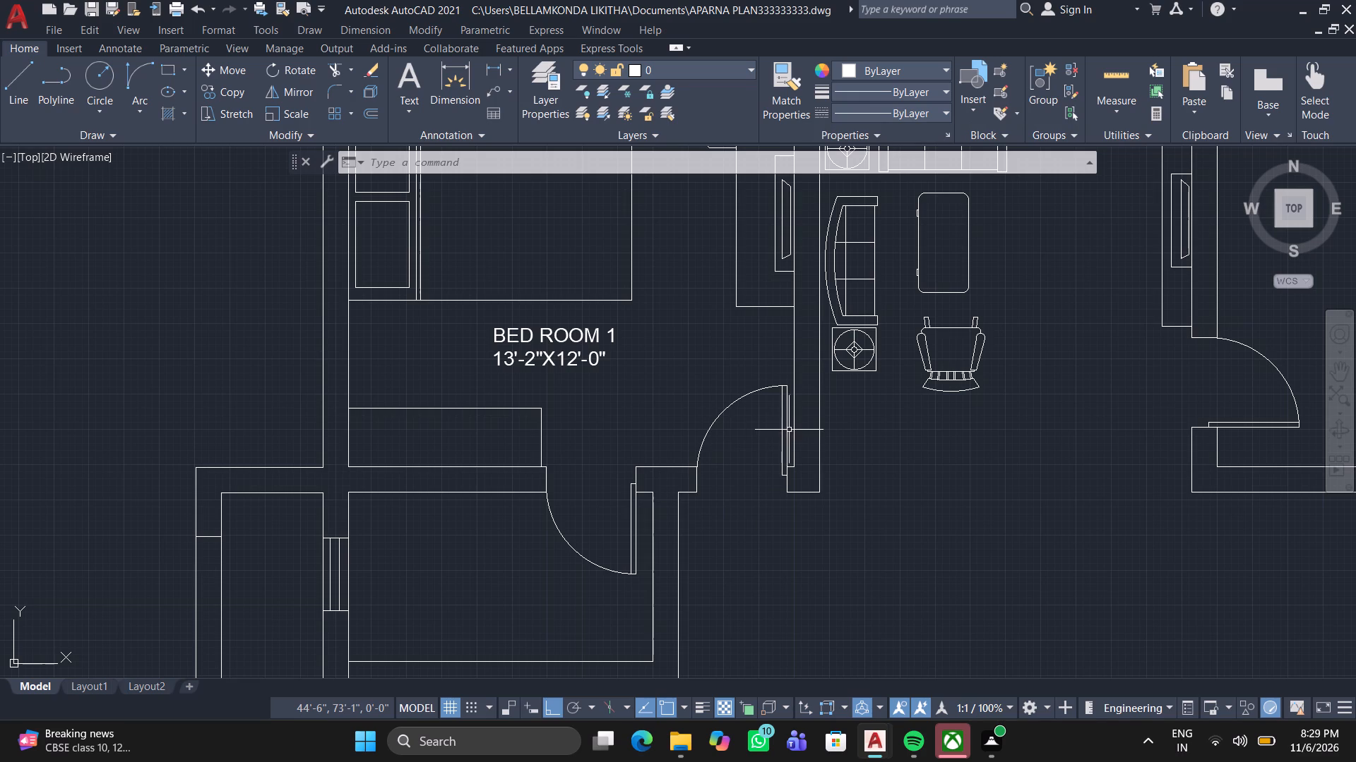
click(785, 431)
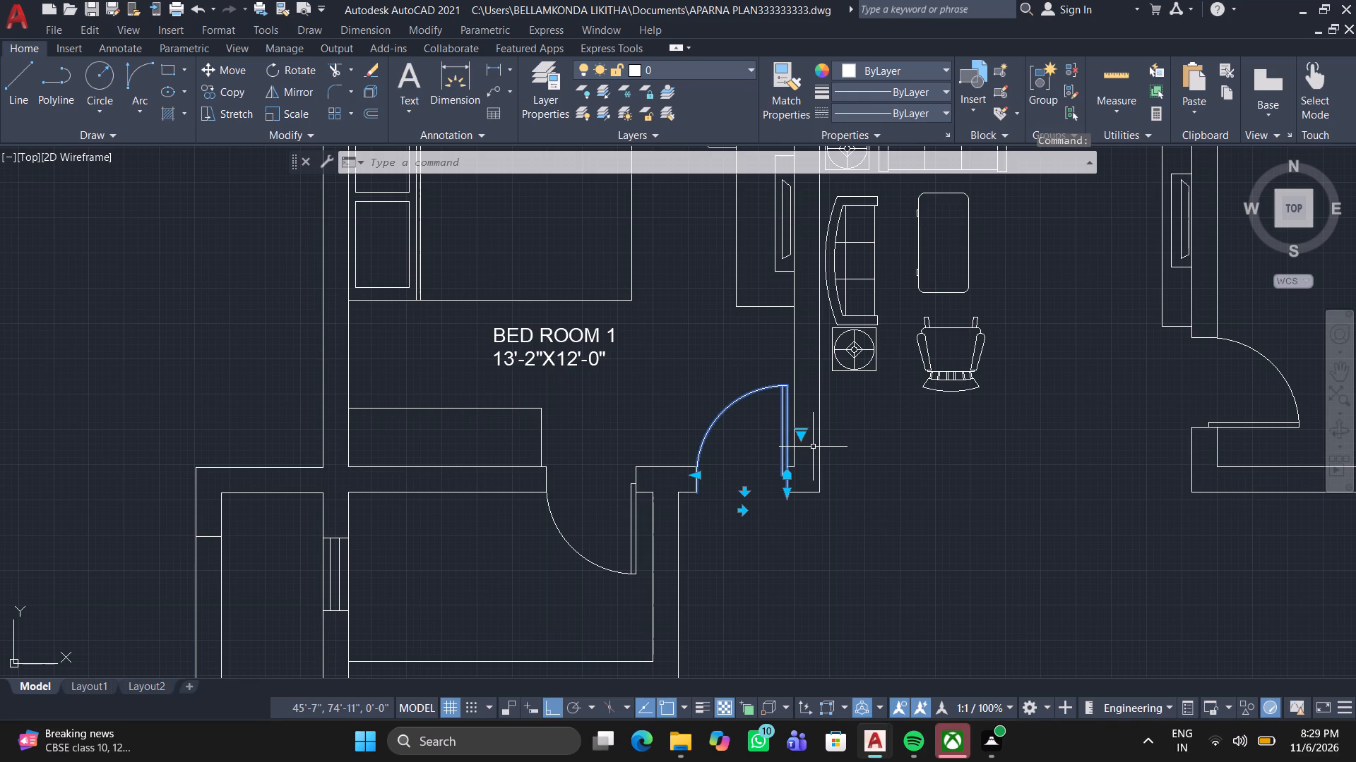
scroll(799, 437, up, 1)
double_click(801, 436)
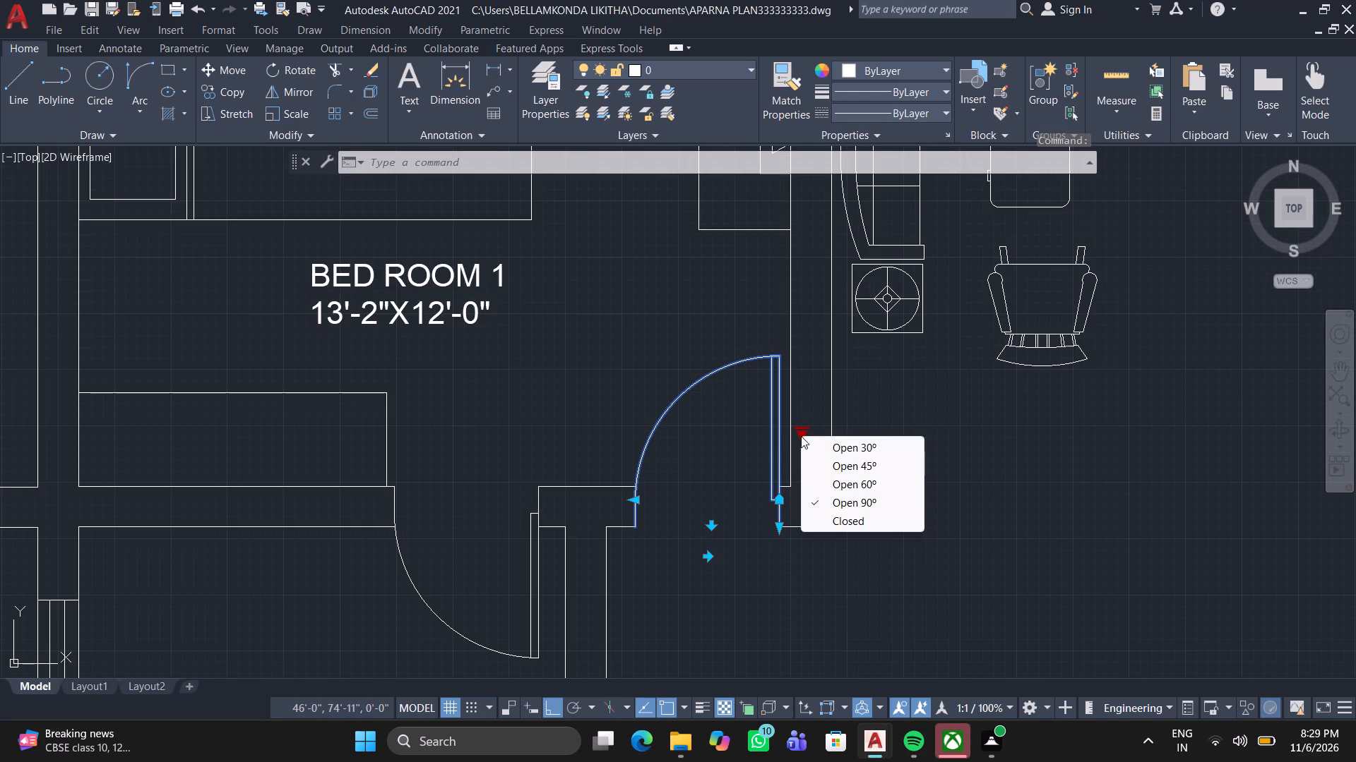
click(840, 446)
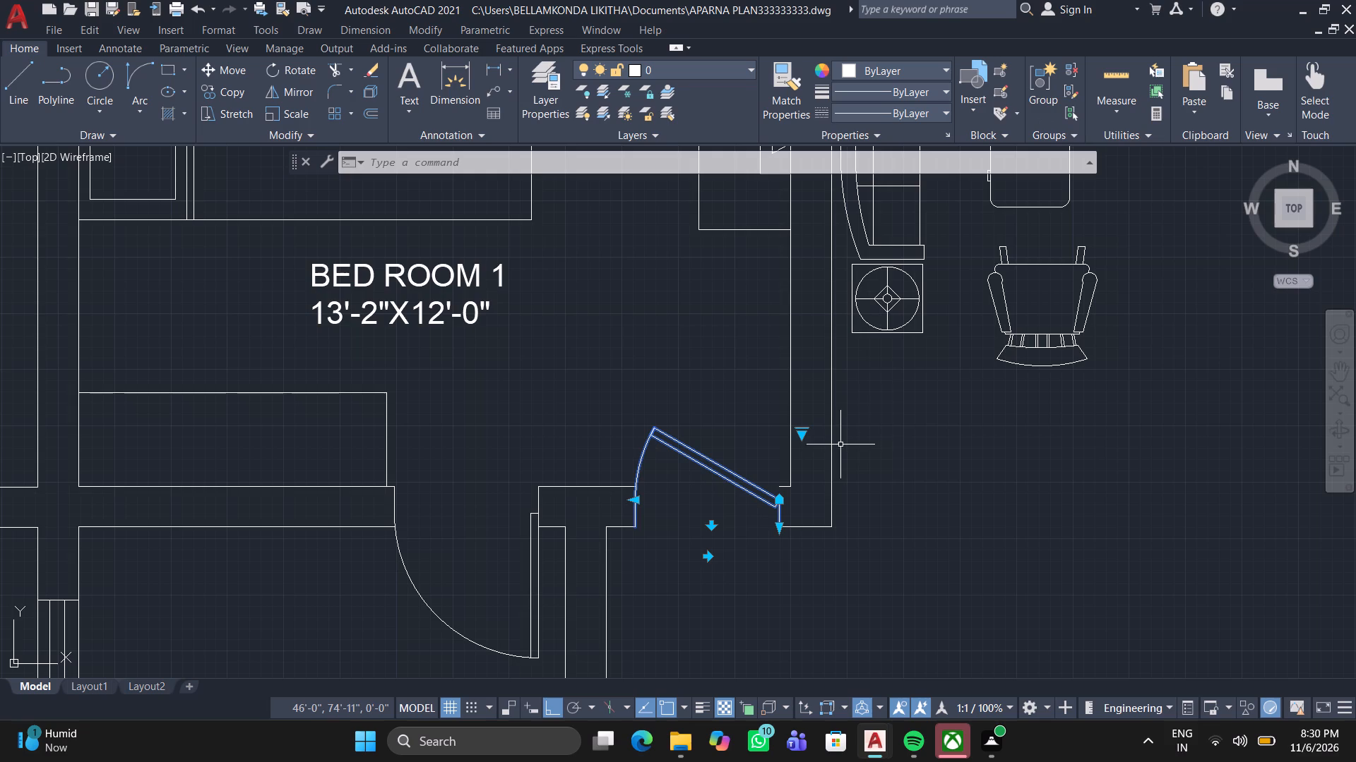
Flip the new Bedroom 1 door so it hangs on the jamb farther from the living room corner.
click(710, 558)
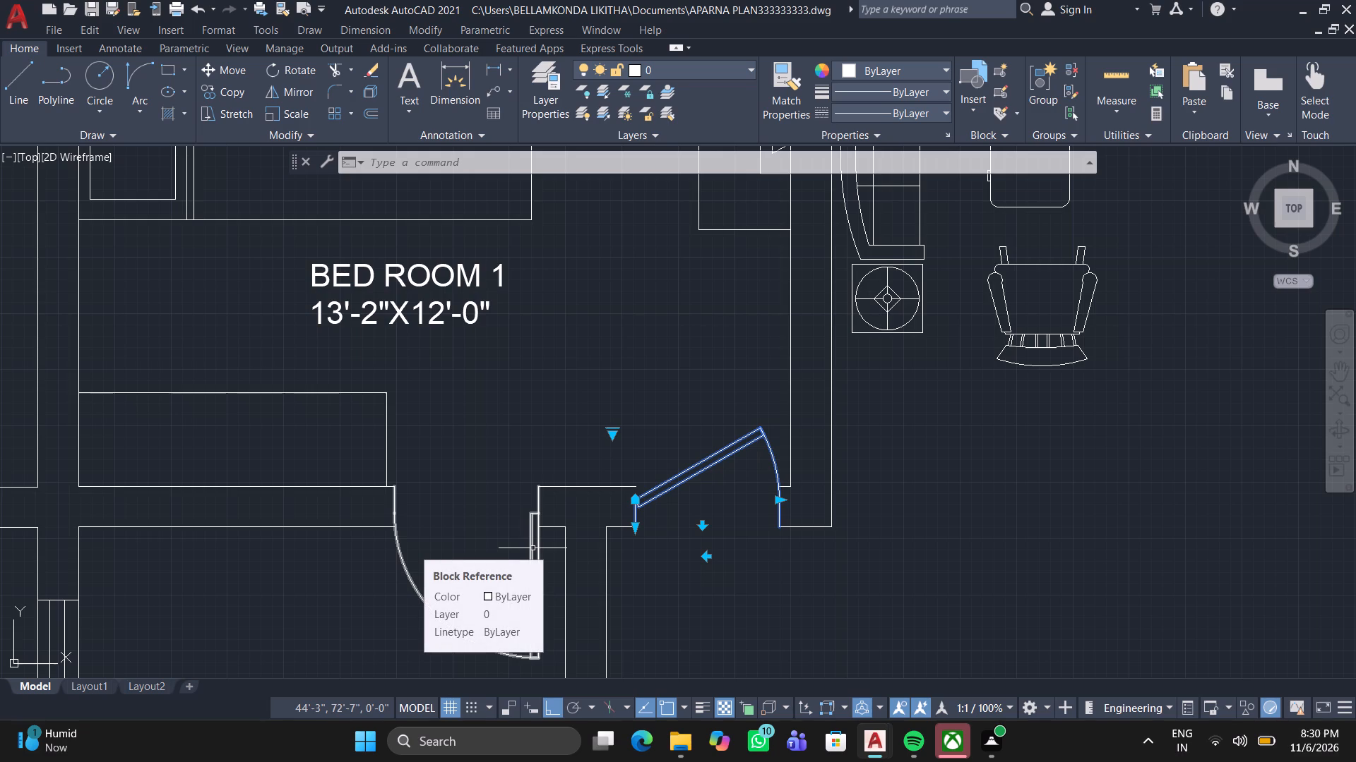
Set the original door in Bedroom 1's lower wall, which swings away from the bedroom, to Open 30º.
click(403, 571)
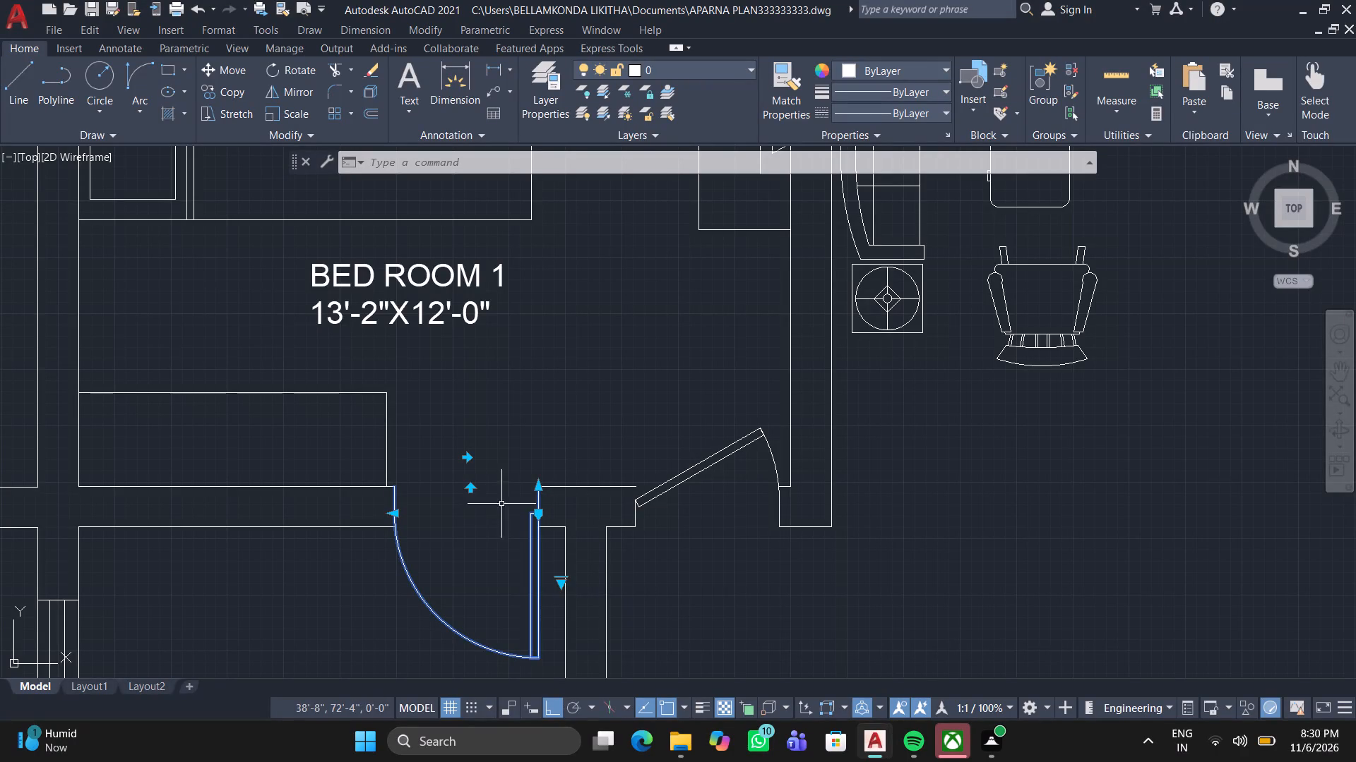
click(562, 584)
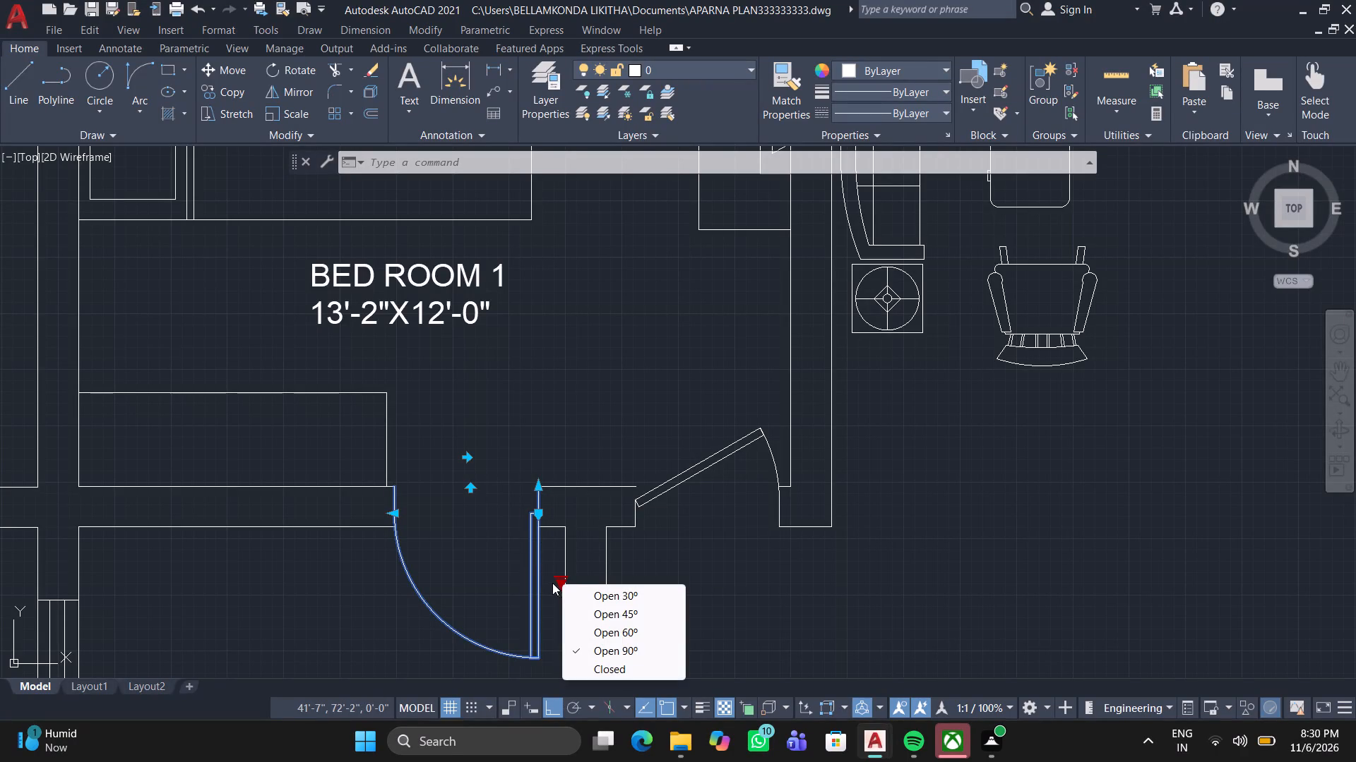
click(646, 593)
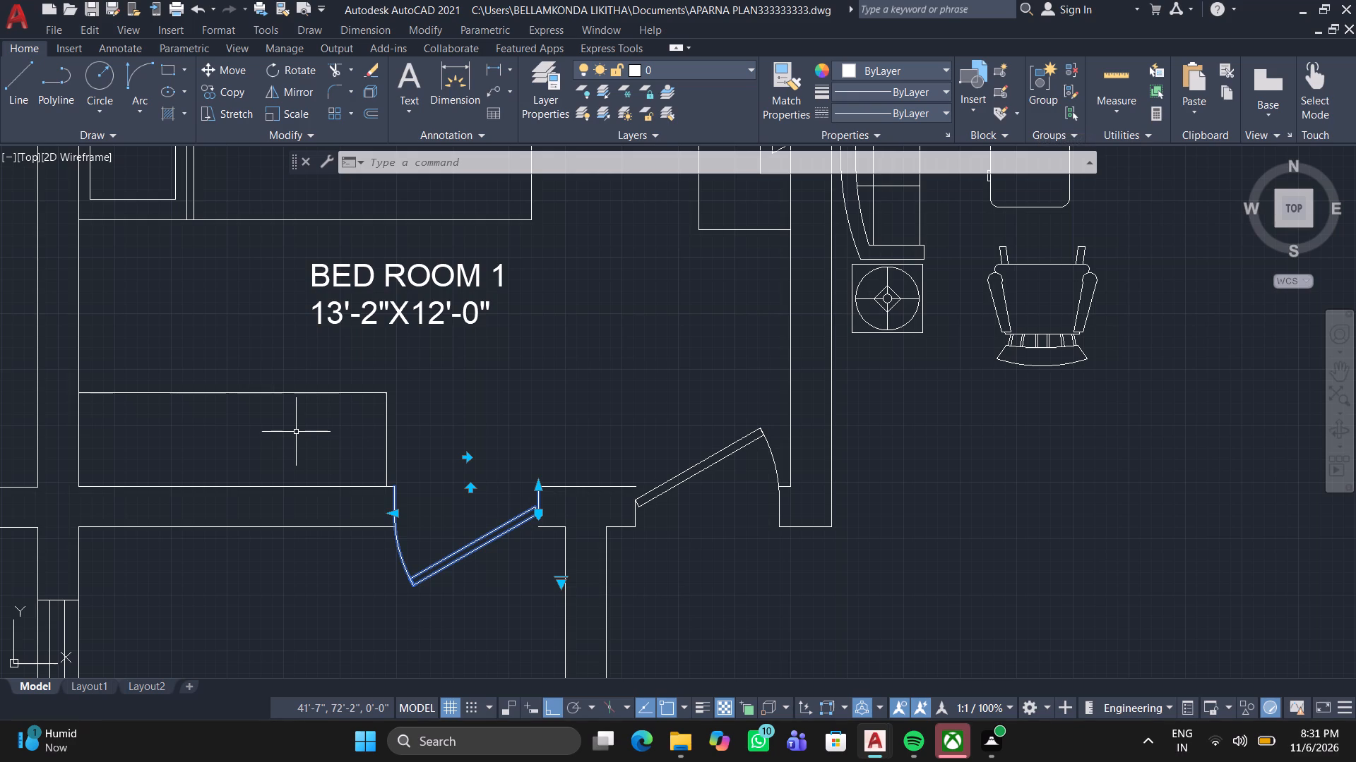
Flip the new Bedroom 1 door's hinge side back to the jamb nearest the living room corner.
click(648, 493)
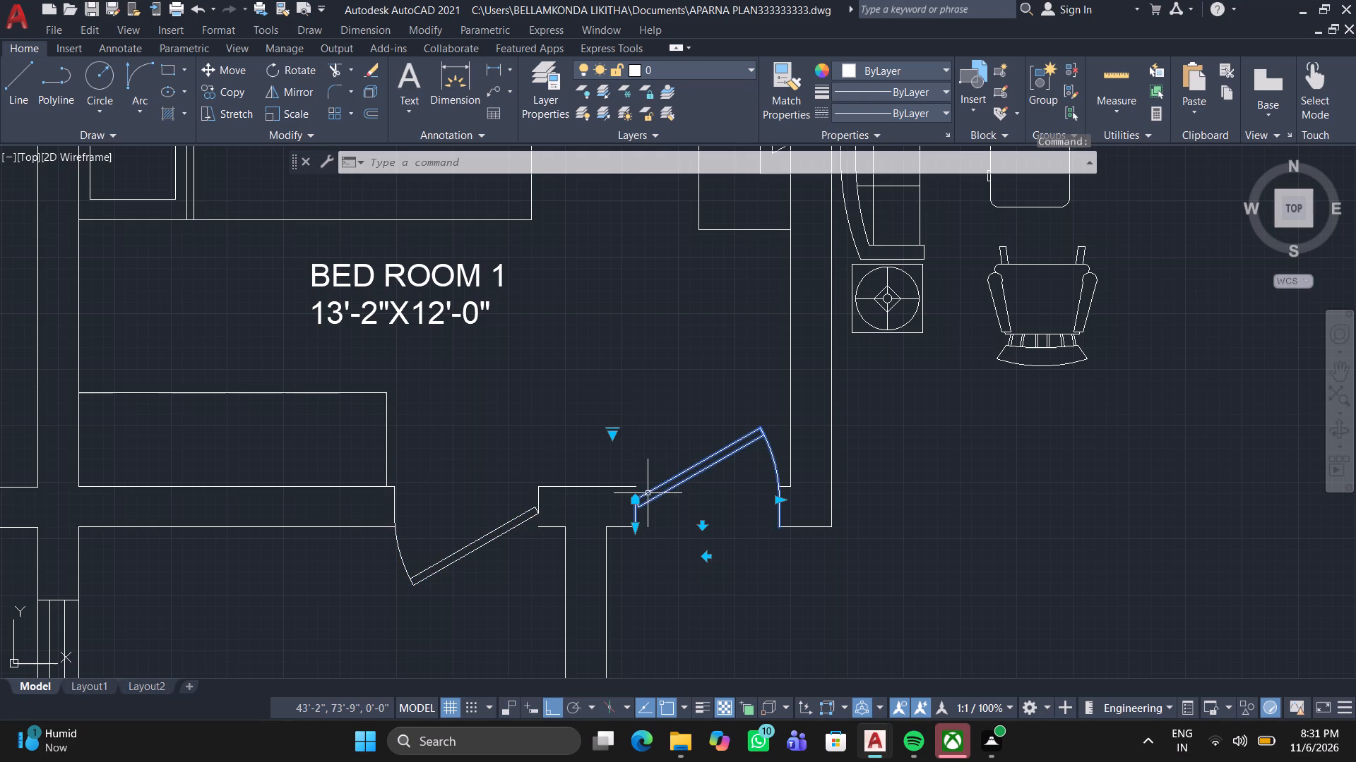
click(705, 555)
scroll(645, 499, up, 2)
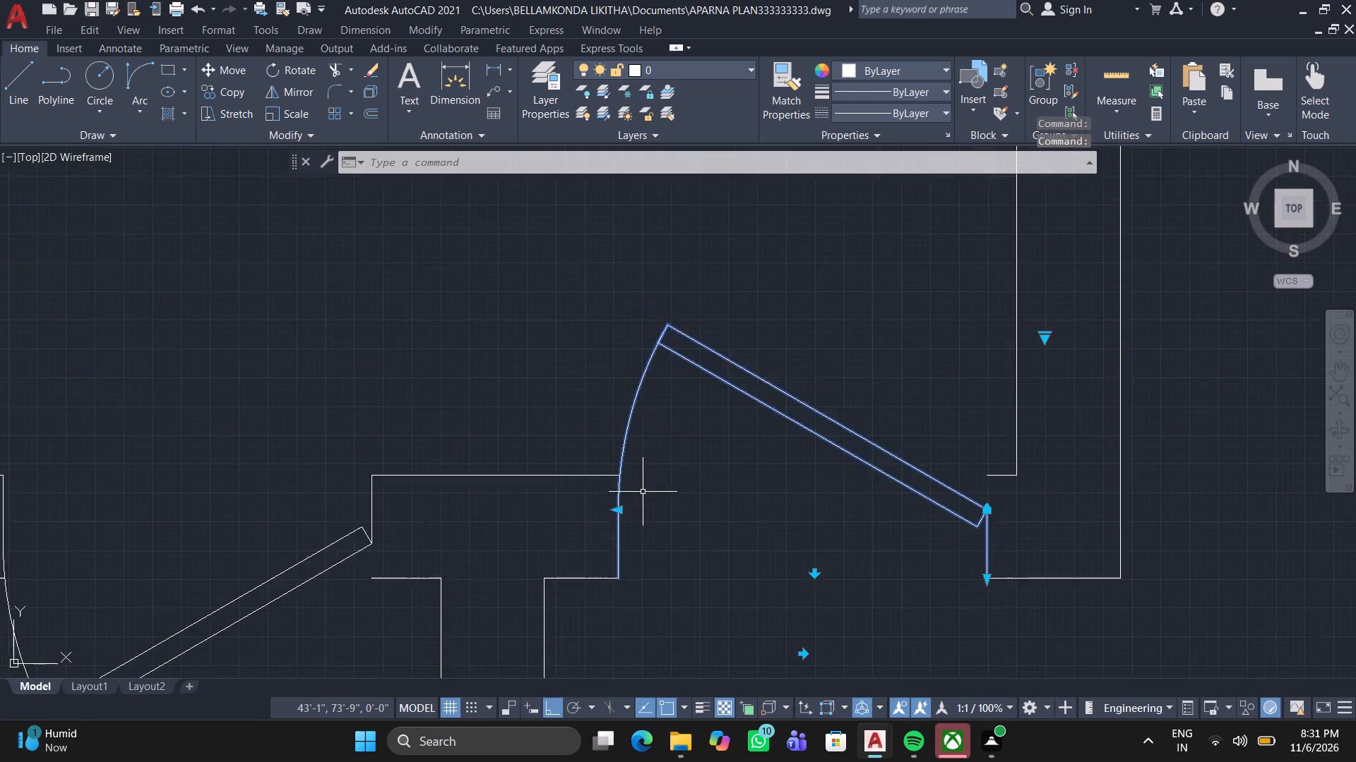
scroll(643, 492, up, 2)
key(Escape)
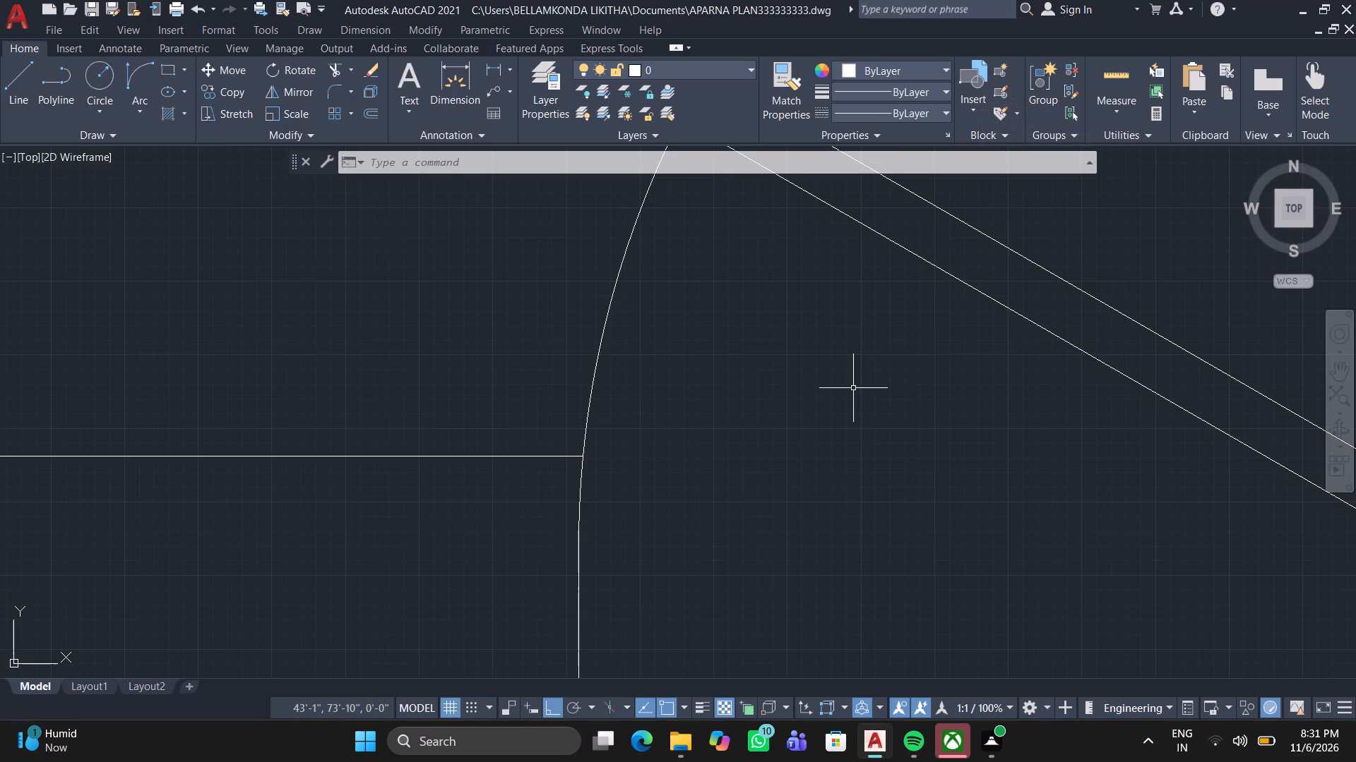
Draw a short line from the original door's hinge corner down to the lower wall line, closing the wall end.
scroll(612, 436, down, 3)
scroll(628, 520, down, 1)
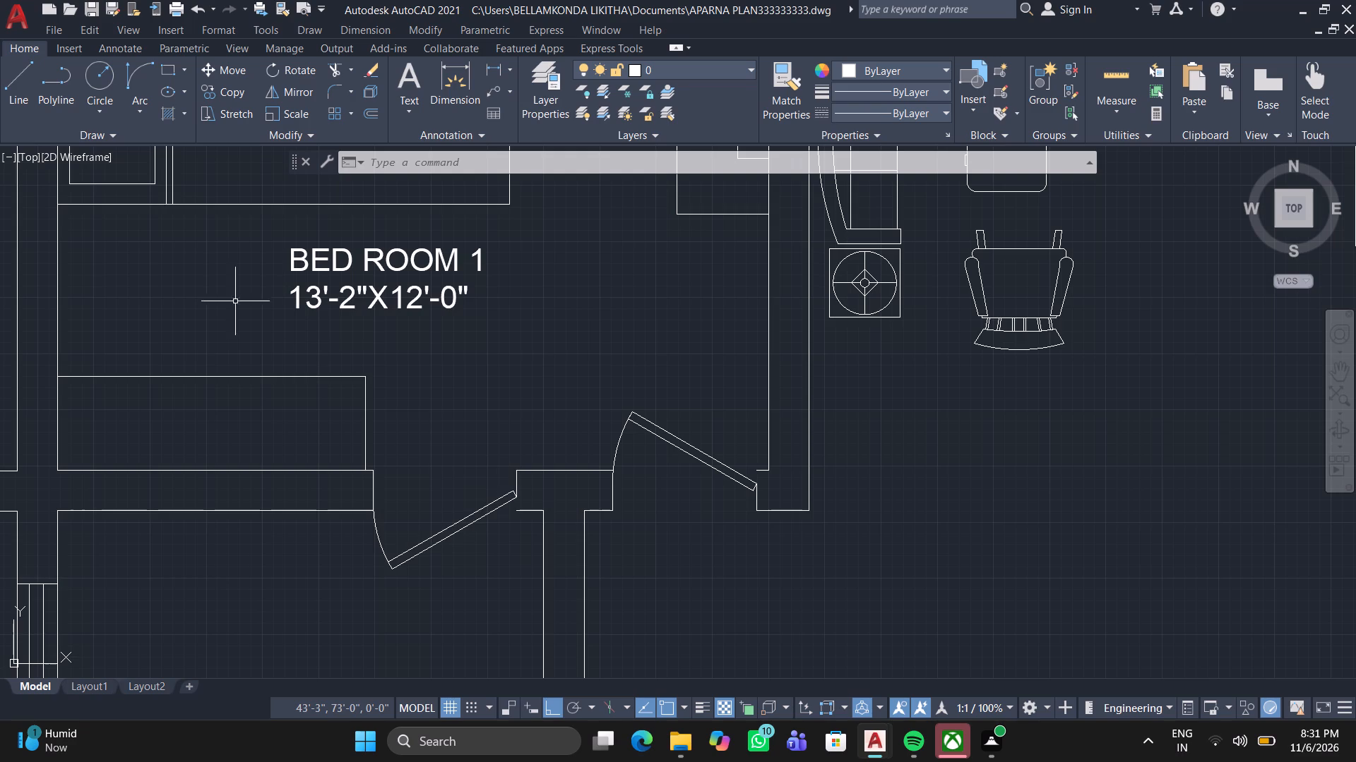
click(10, 73)
scroll(526, 526, up, 2)
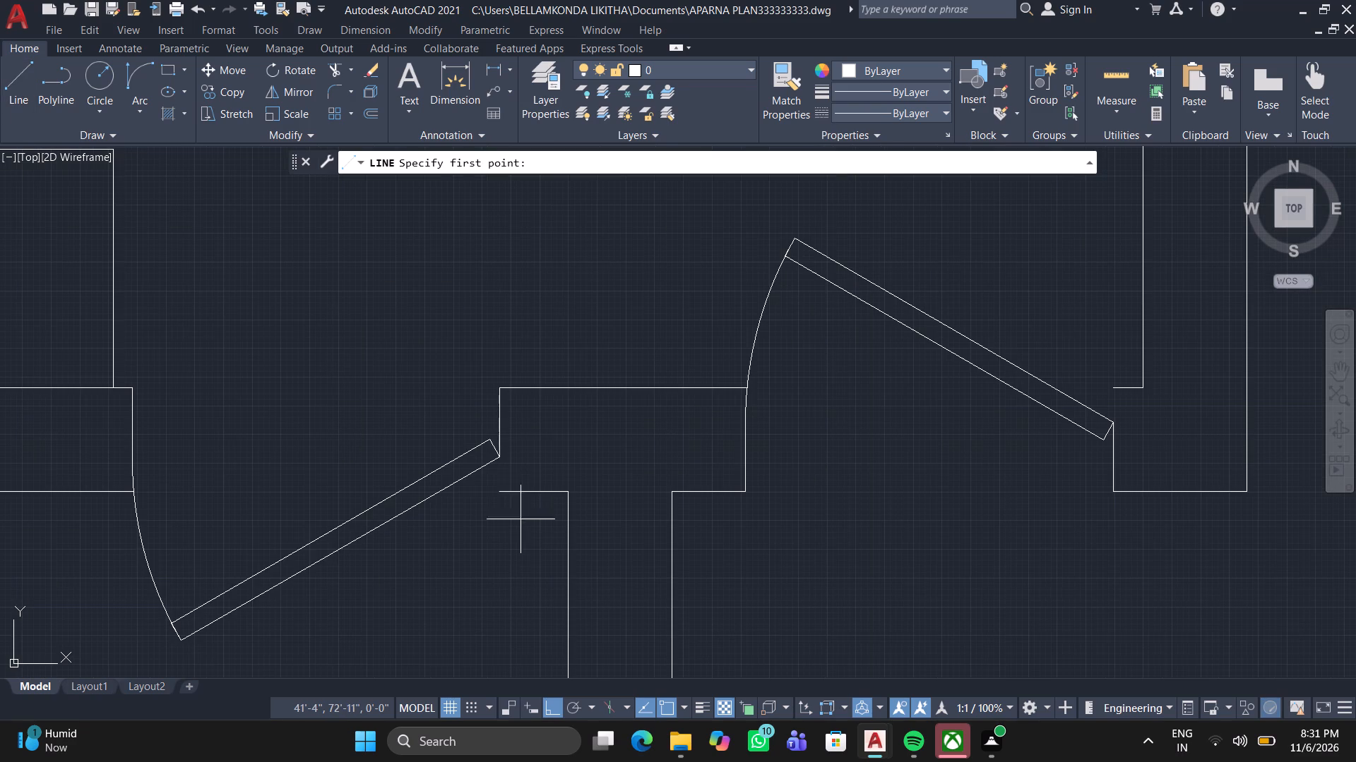
click(504, 460)
scroll(504, 491, up, 3)
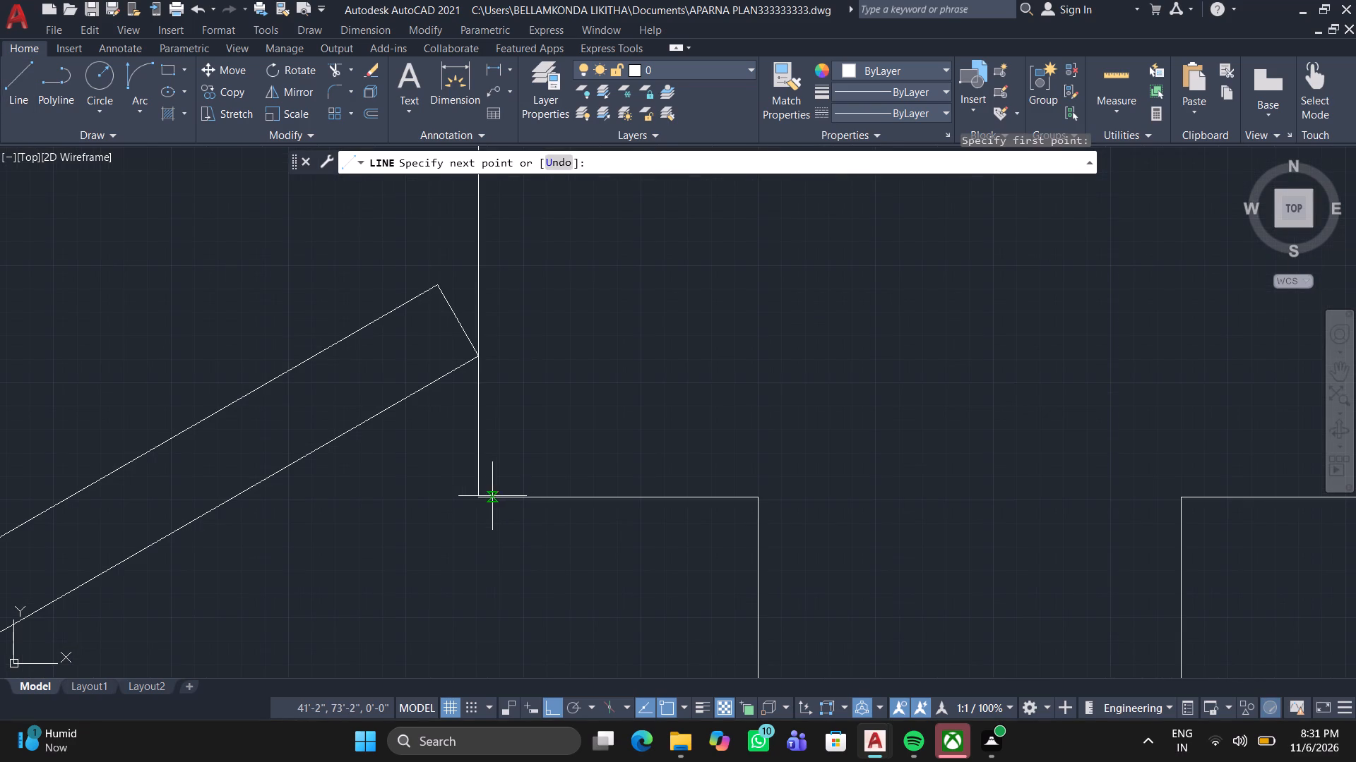
click(480, 499)
key(Escape)
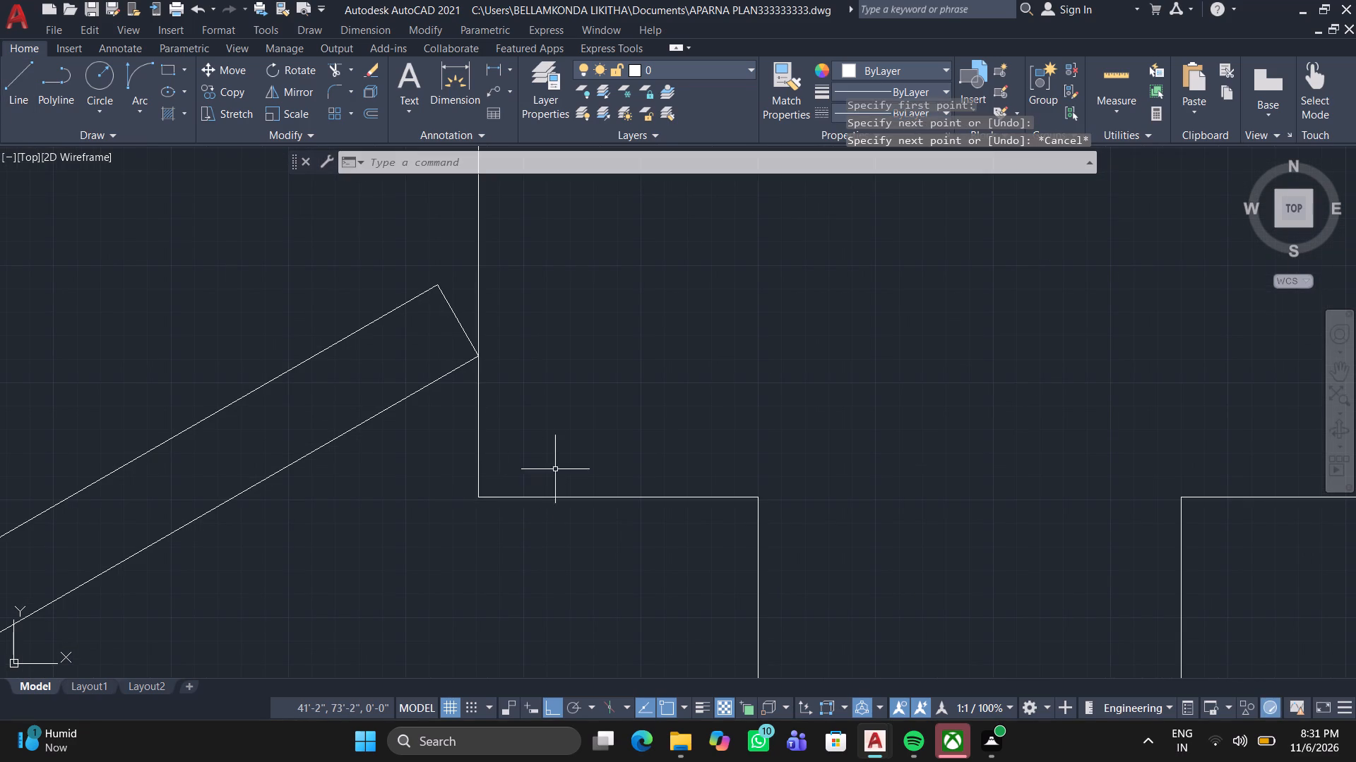
Set the door of the bedroom across the living room, beside the TV unit, to Open 30º.
scroll(555, 469, down, 3)
scroll(658, 454, down, 2)
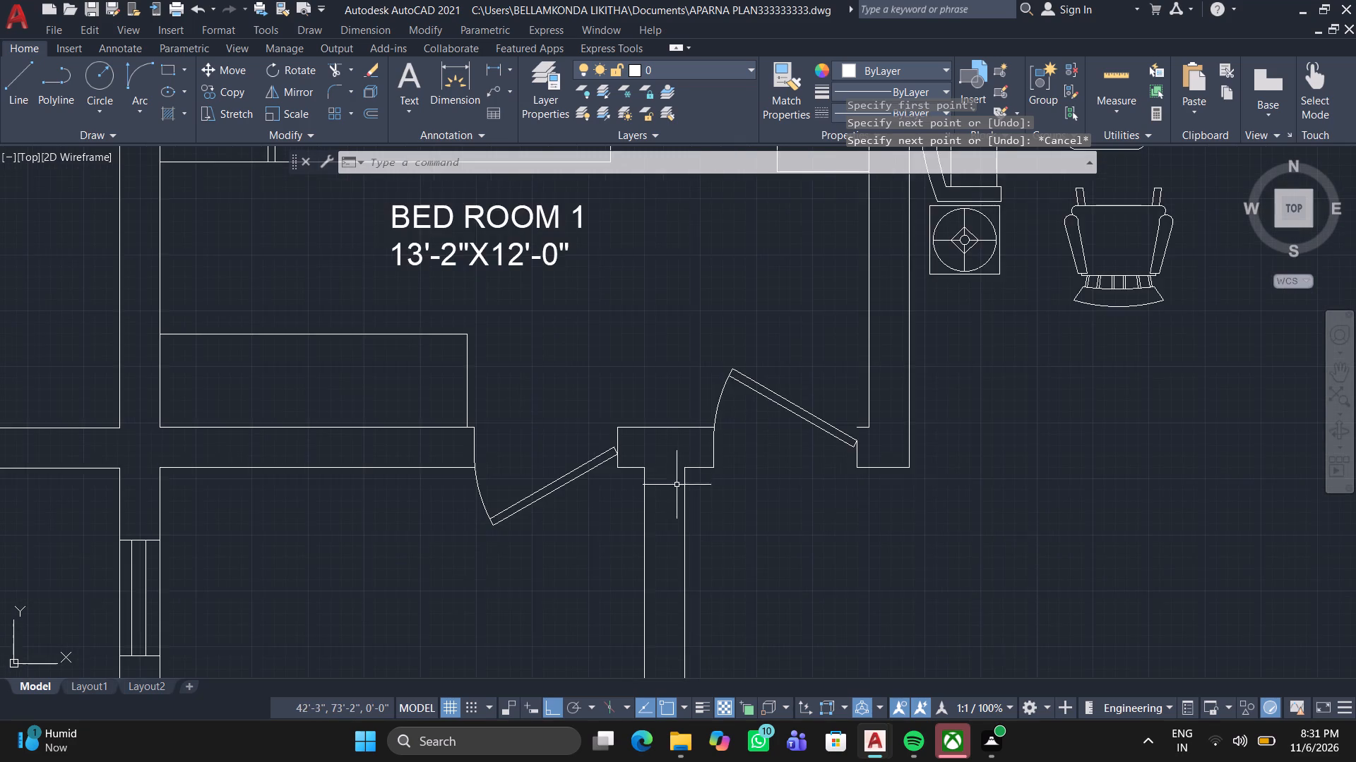
scroll(682, 514, down, 1)
middle_drag(739, 517, 556, 554)
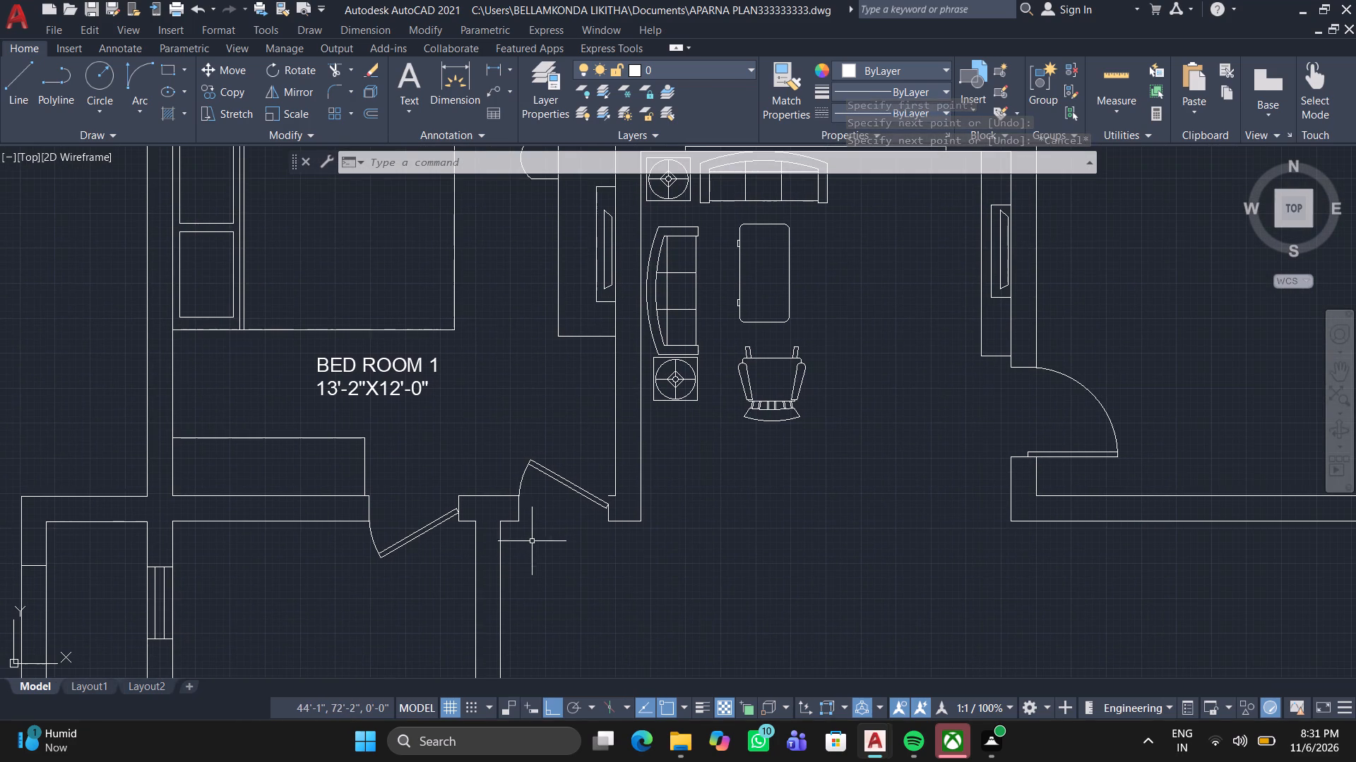
click(1044, 454)
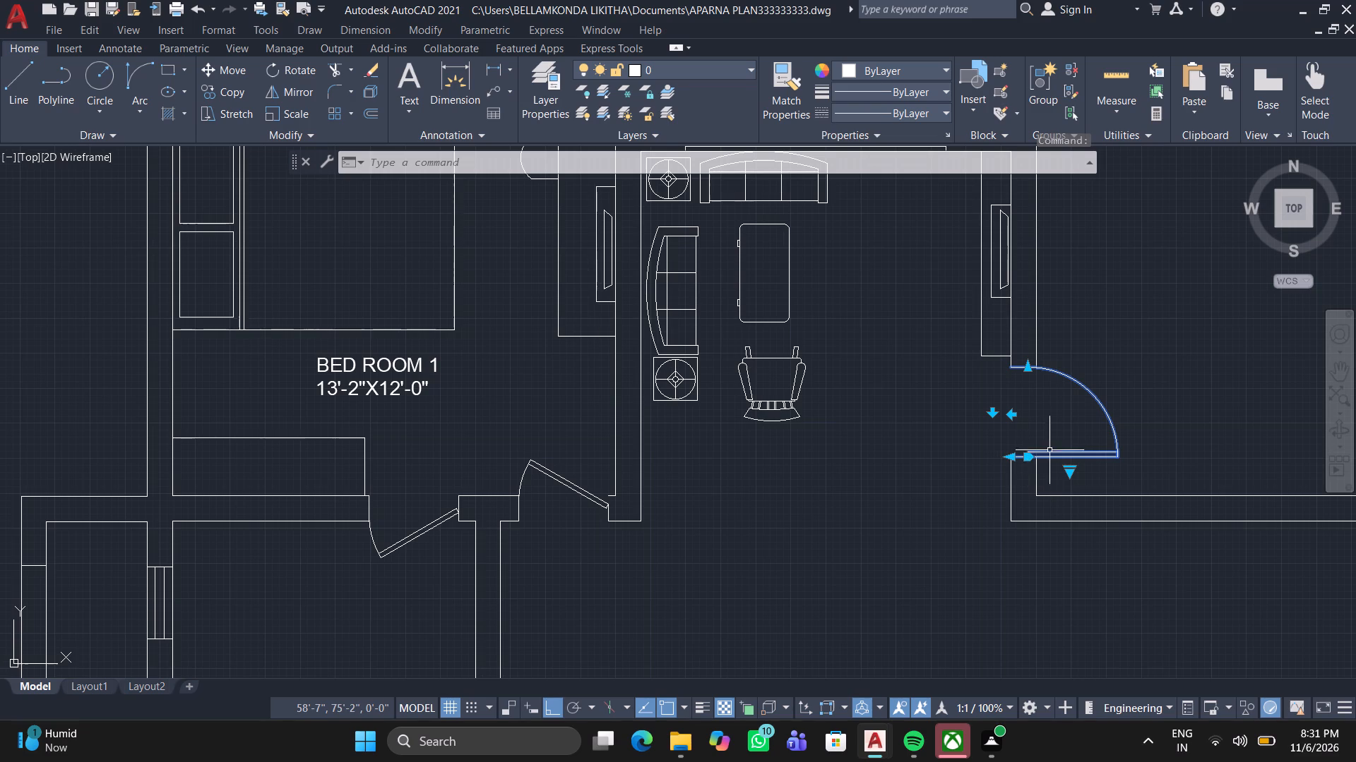
click(1073, 470)
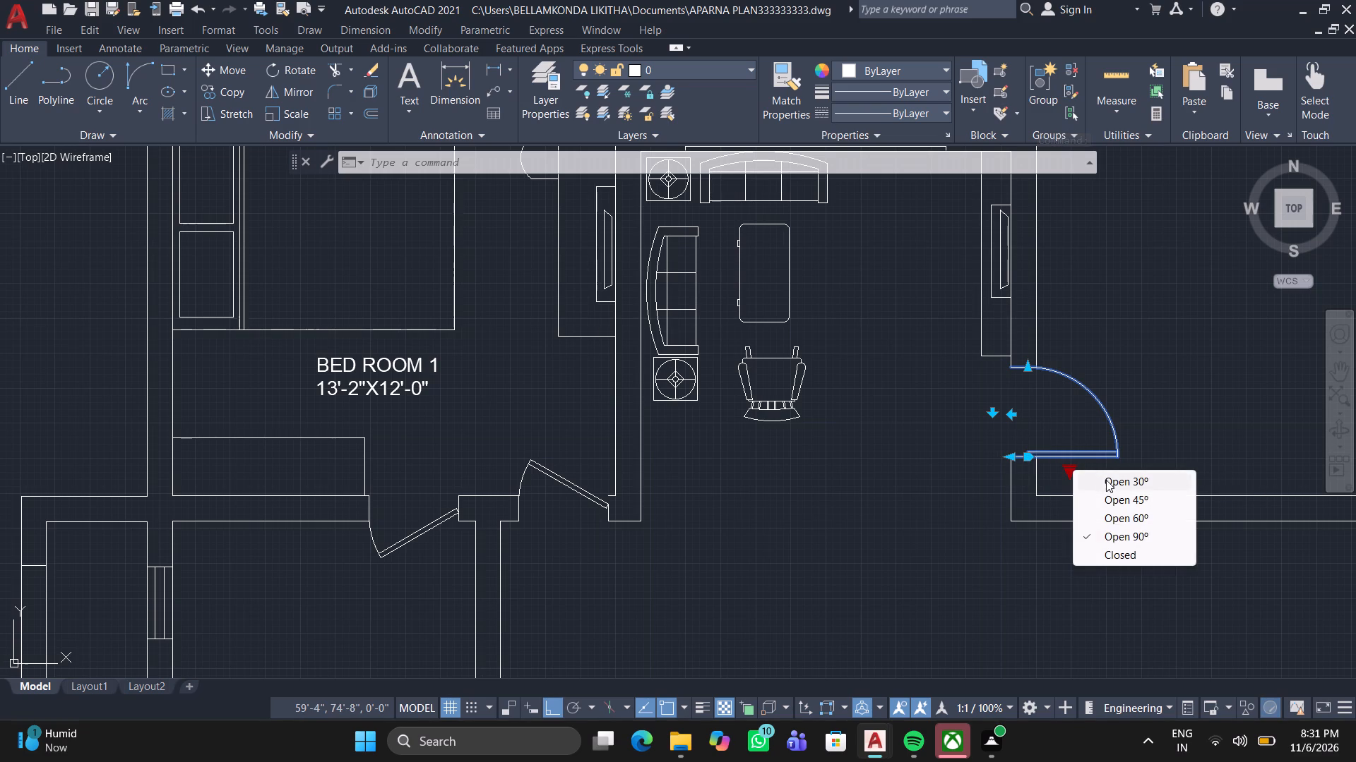
click(1106, 480)
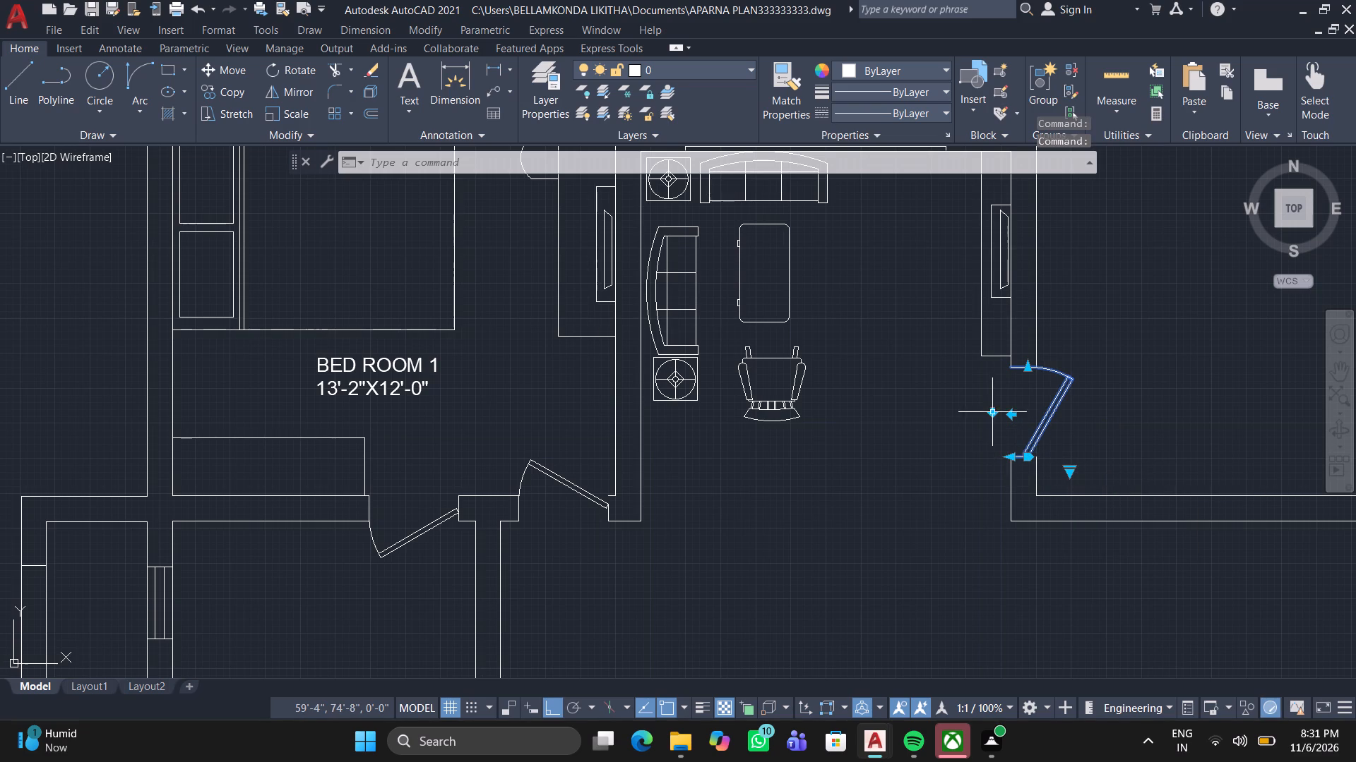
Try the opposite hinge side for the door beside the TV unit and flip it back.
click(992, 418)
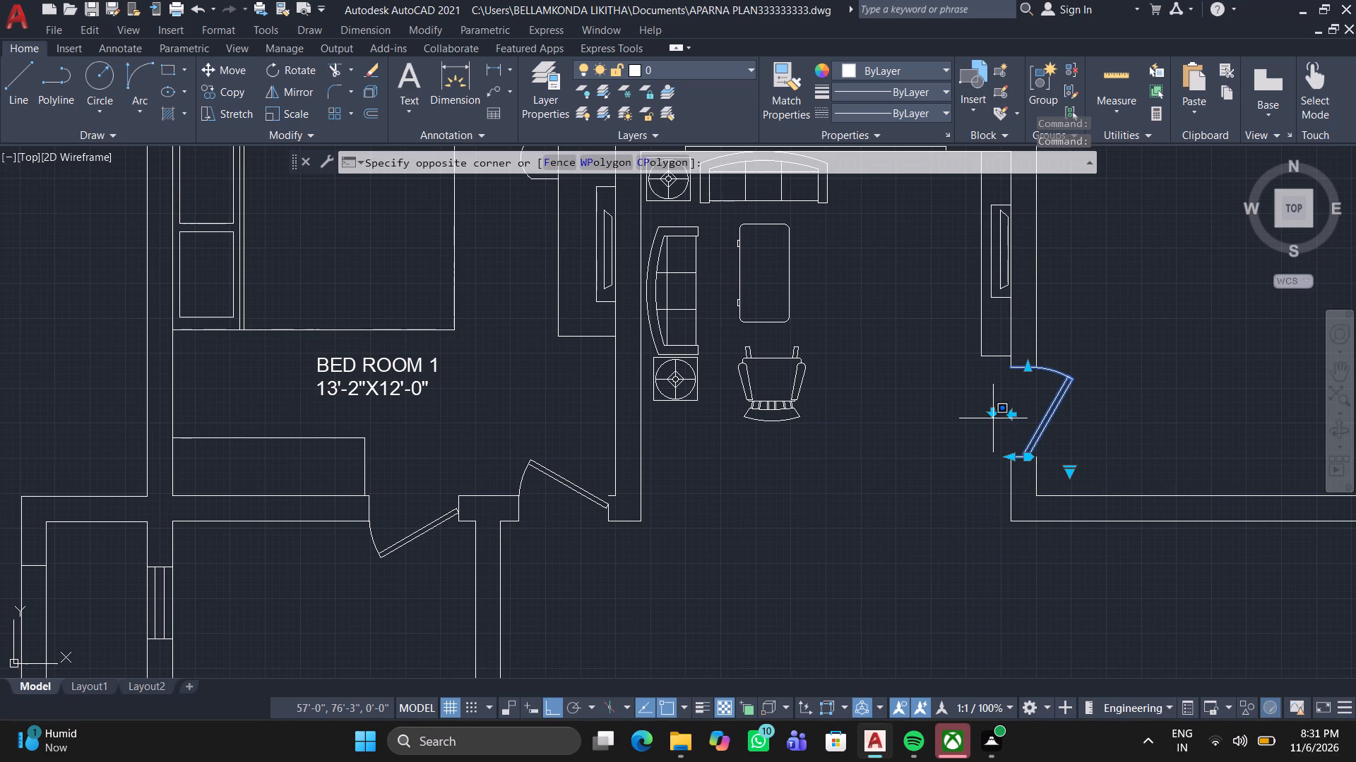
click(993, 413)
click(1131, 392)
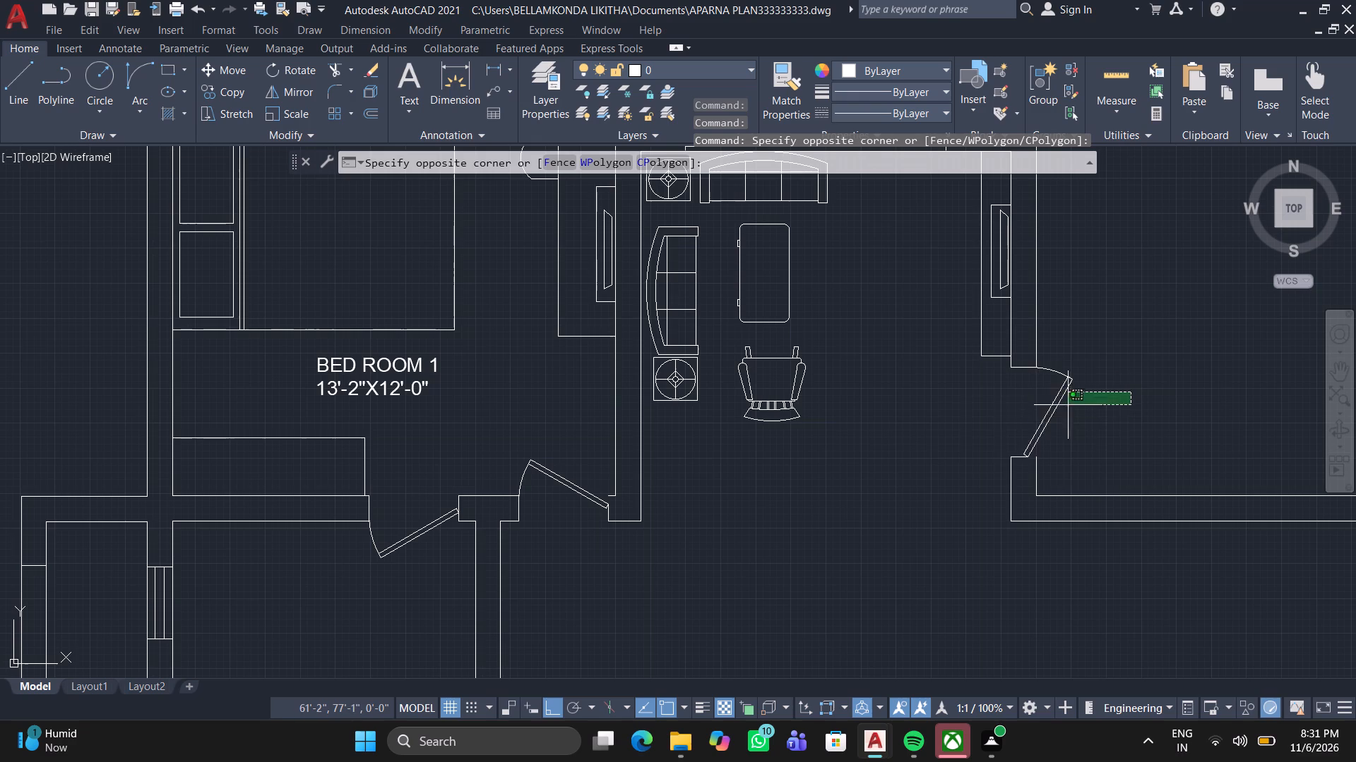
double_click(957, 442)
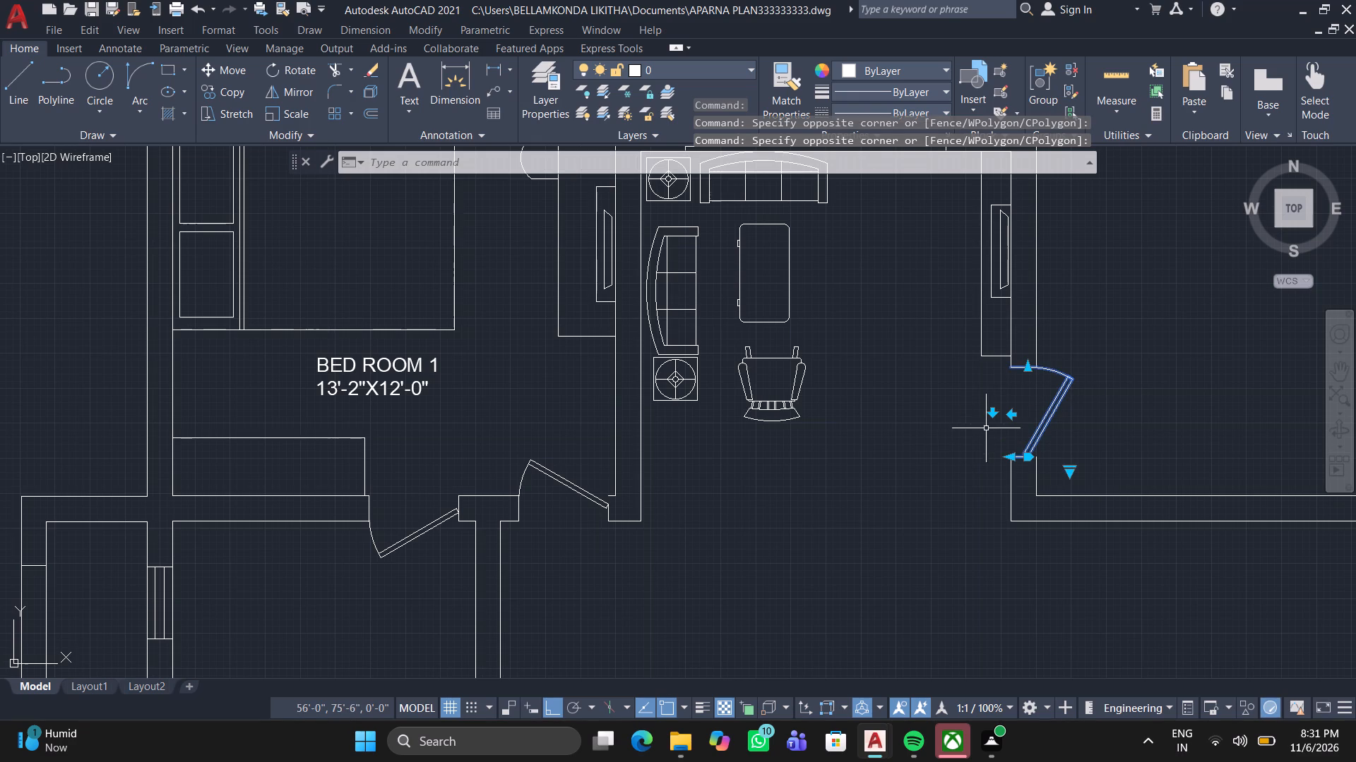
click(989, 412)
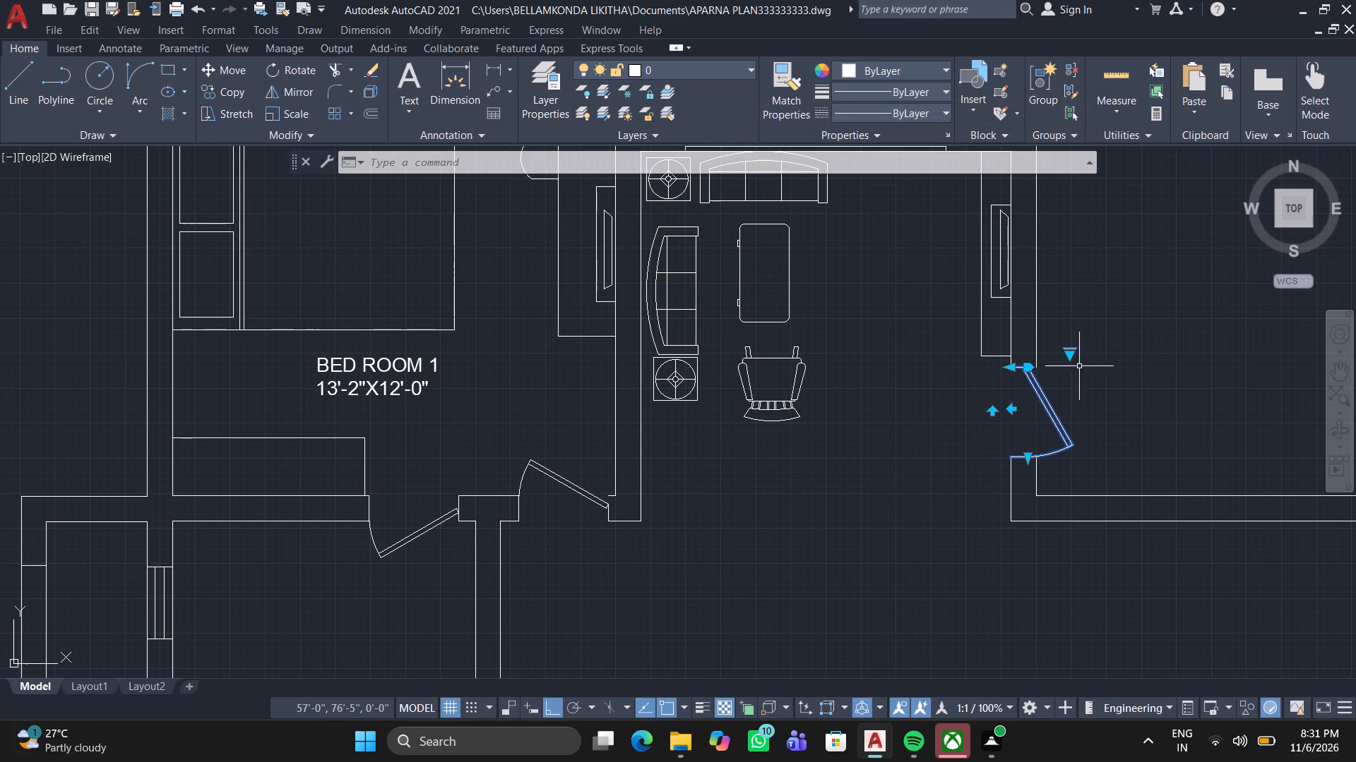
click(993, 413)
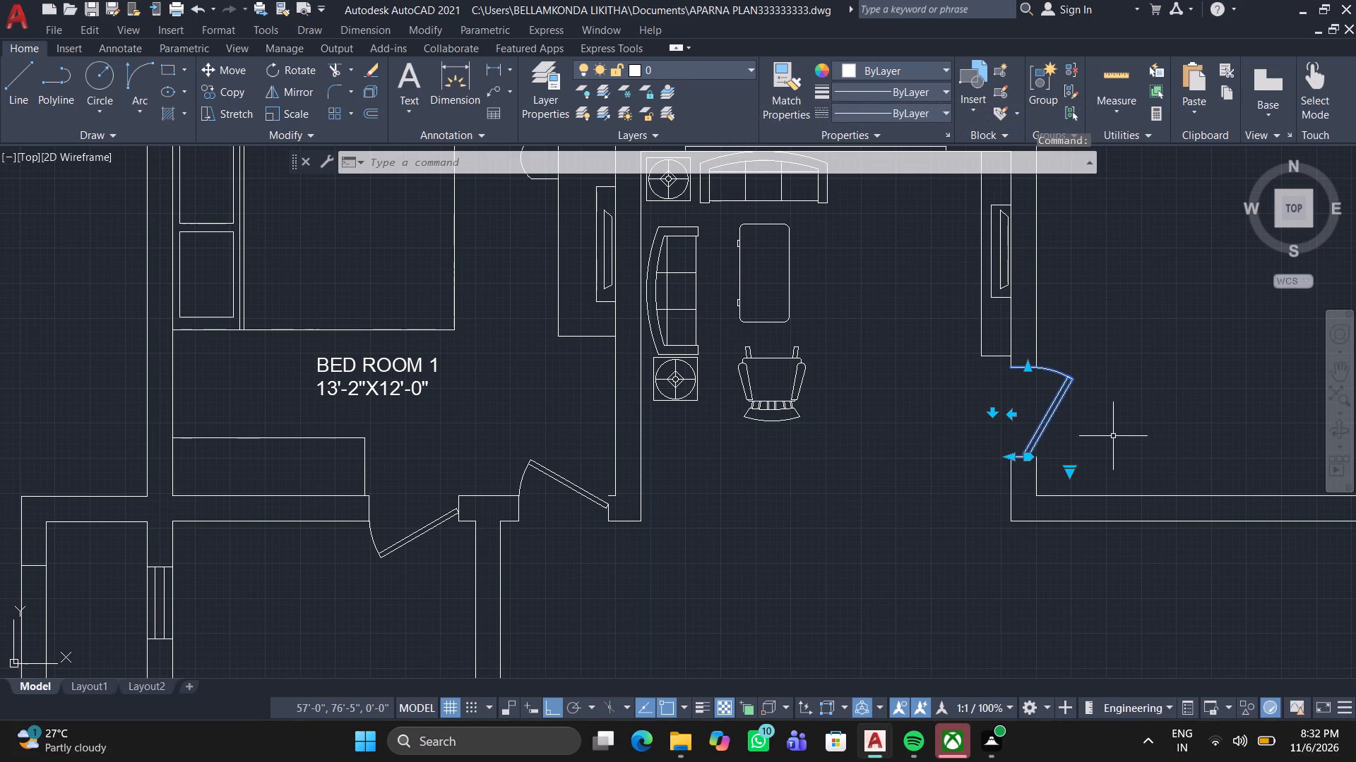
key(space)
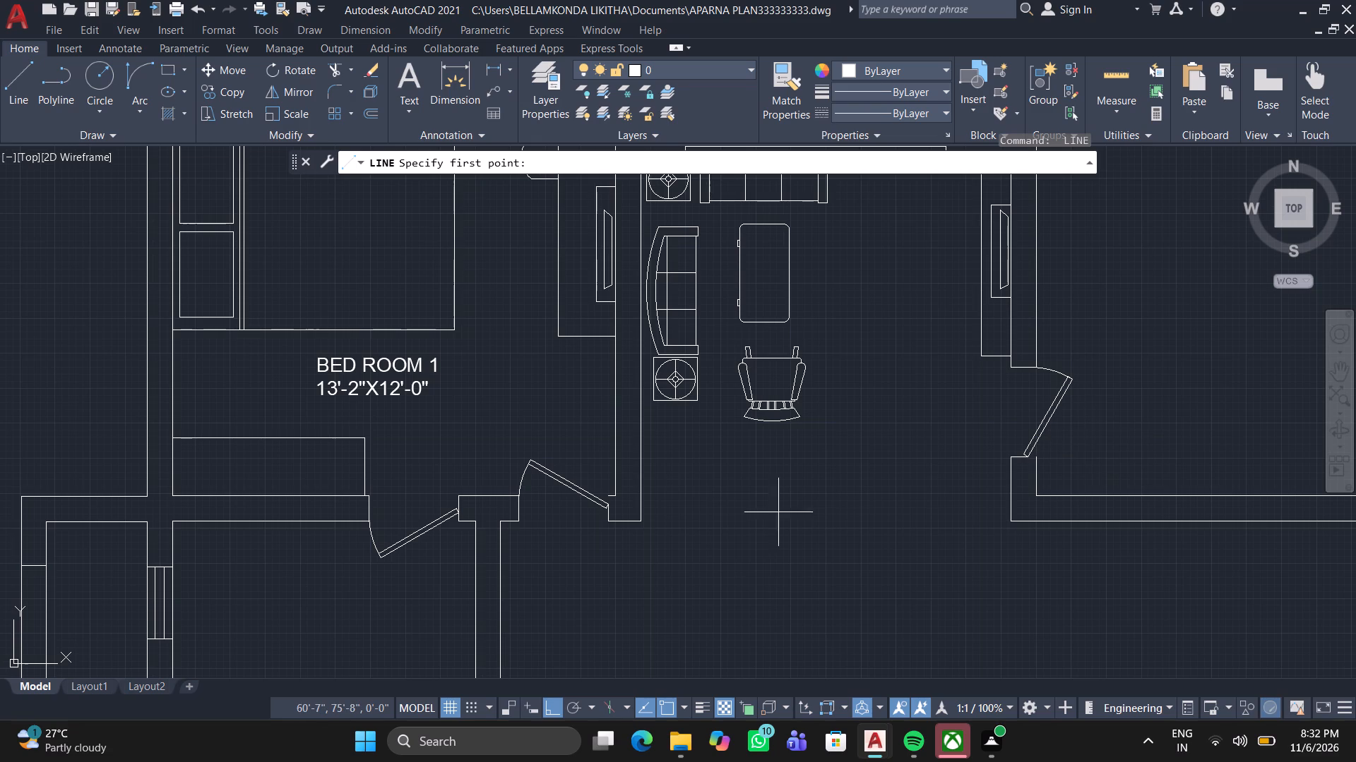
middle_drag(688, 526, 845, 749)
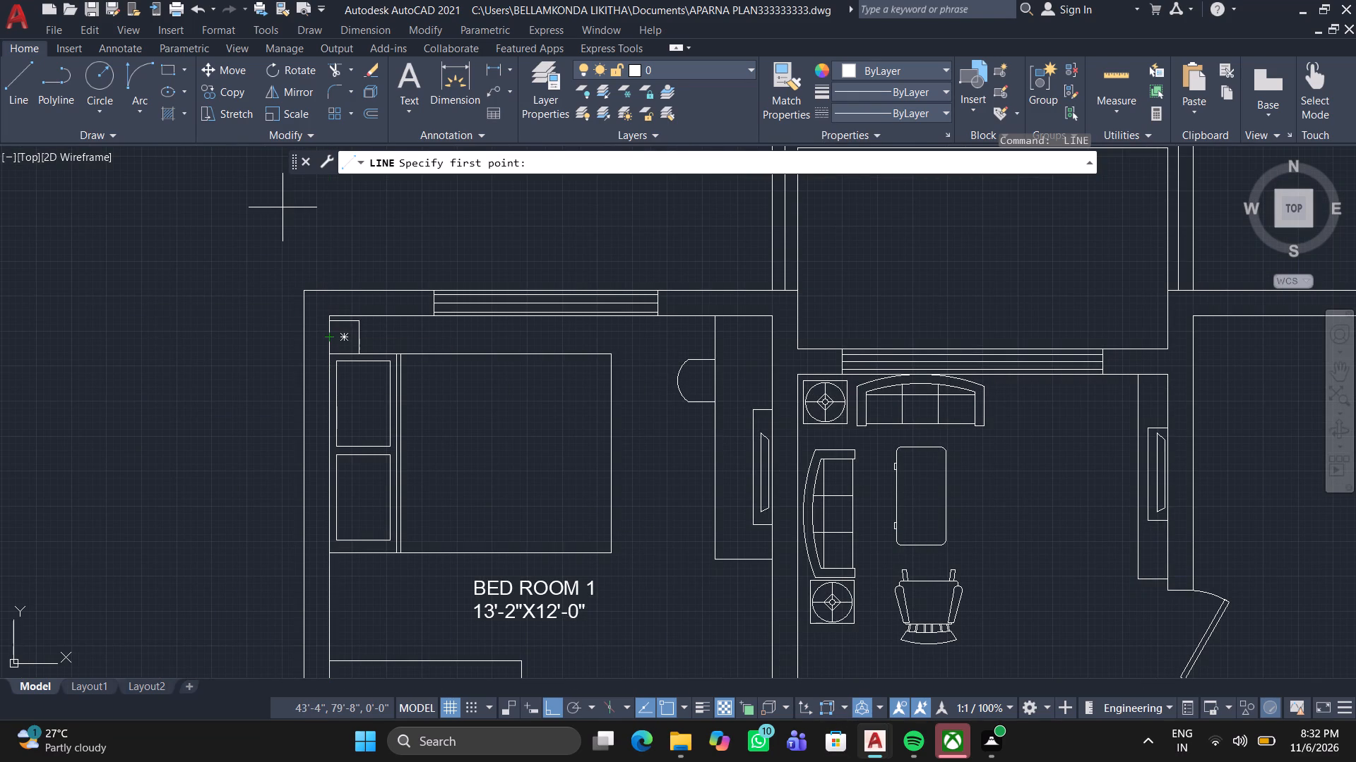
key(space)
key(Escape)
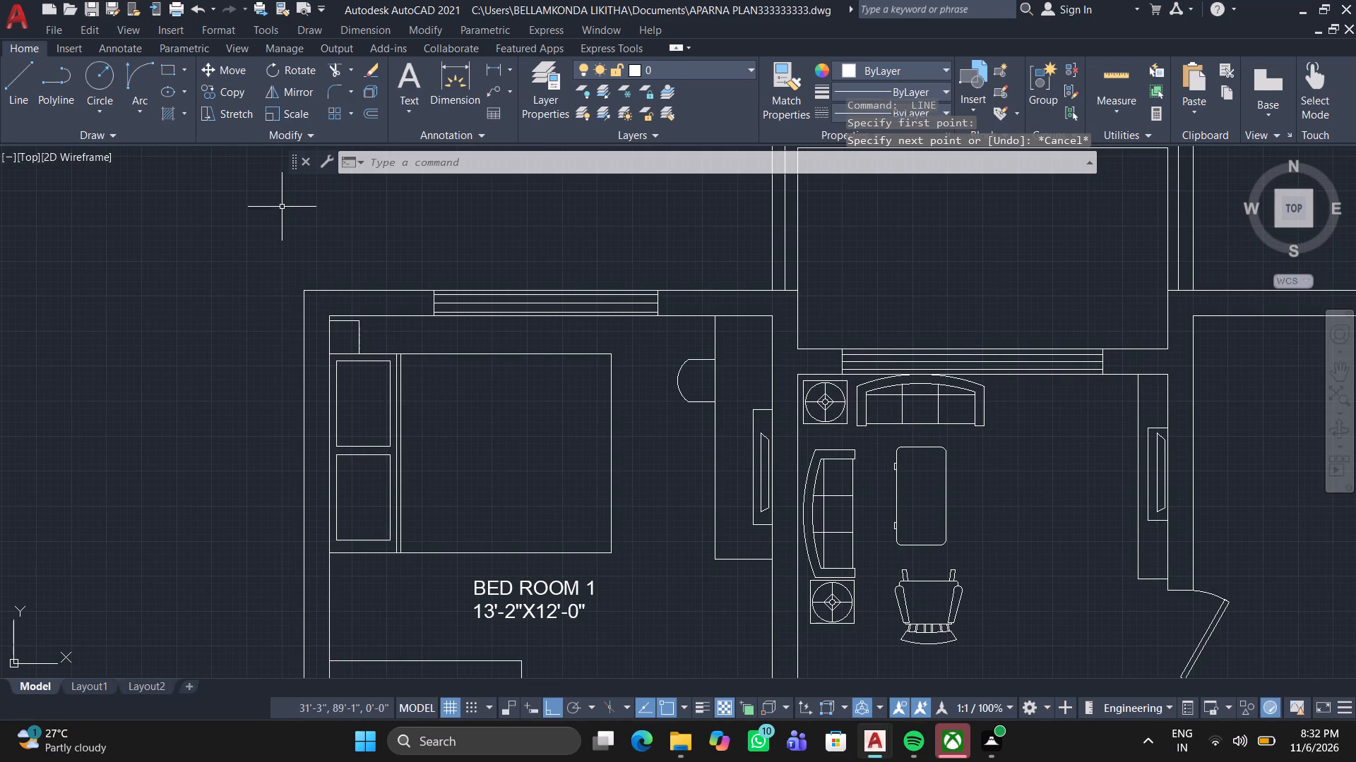
Copy Bedroom 1's bed, pillows and bedside table into the bedroom across the living room, against the shared wall just above its door.
click(317, 304)
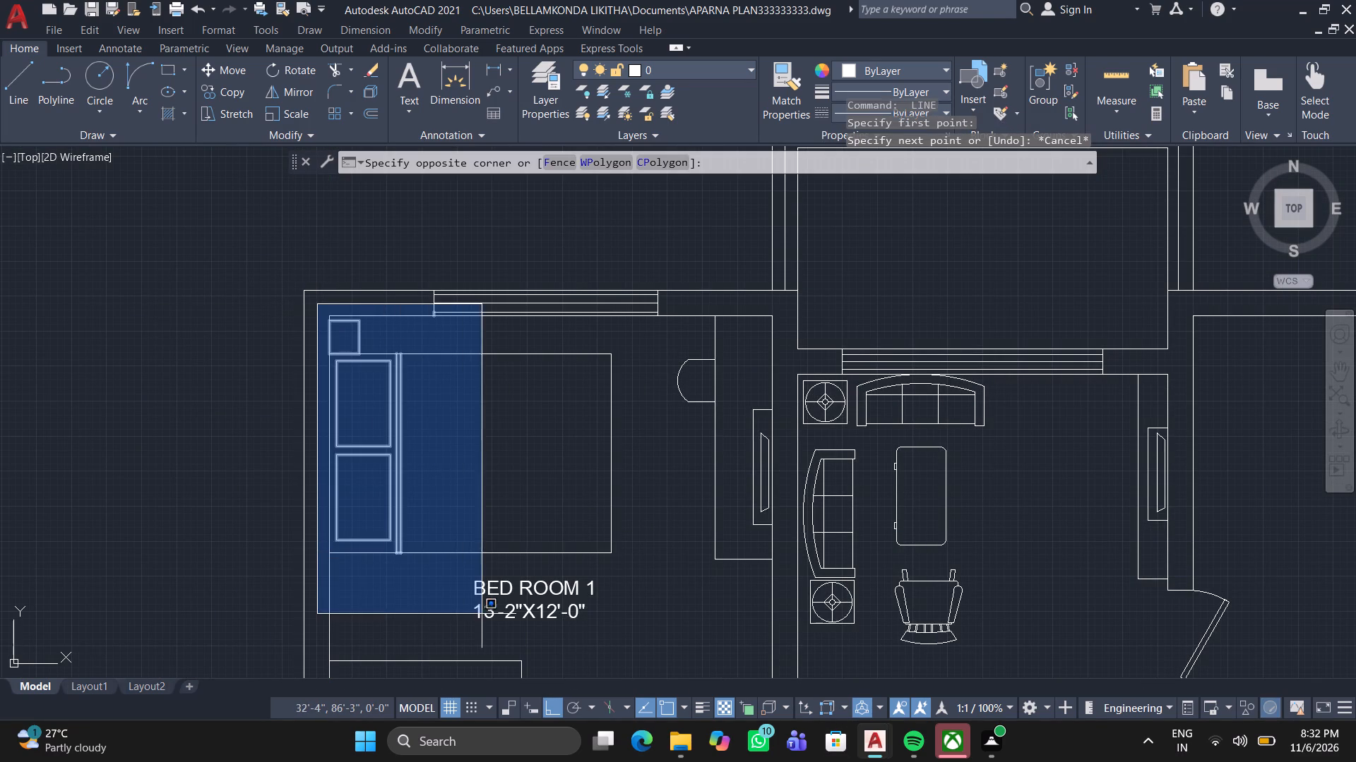
click(623, 587)
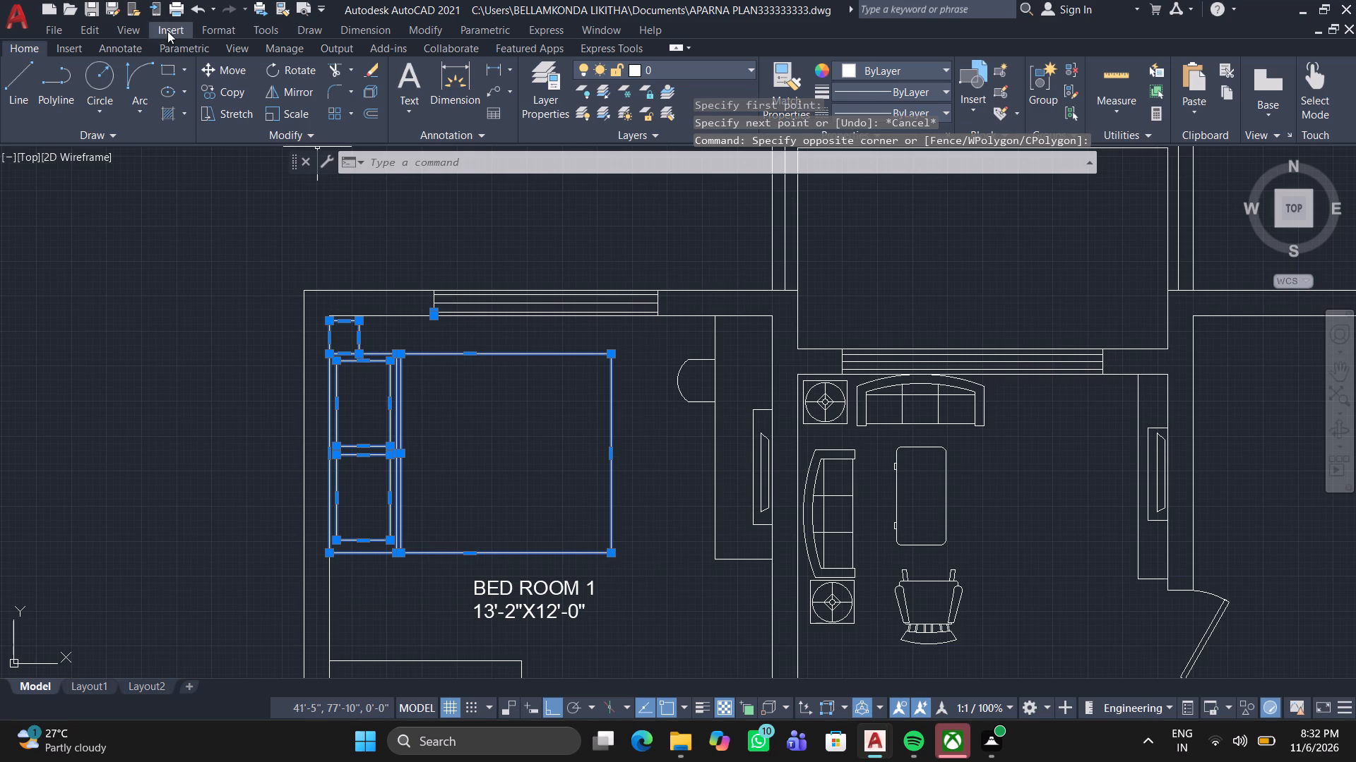
click(208, 85)
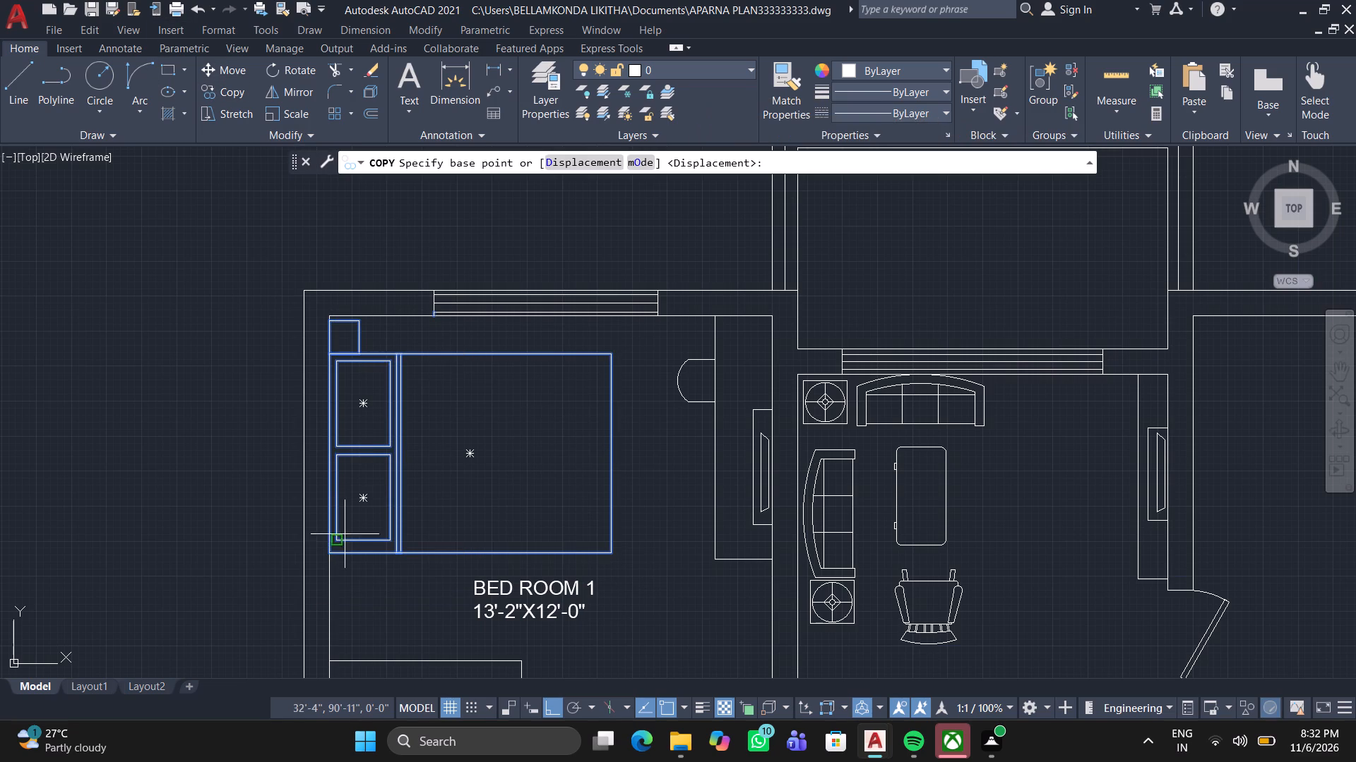
click(328, 558)
middle_drag(1025, 564, 609, 531)
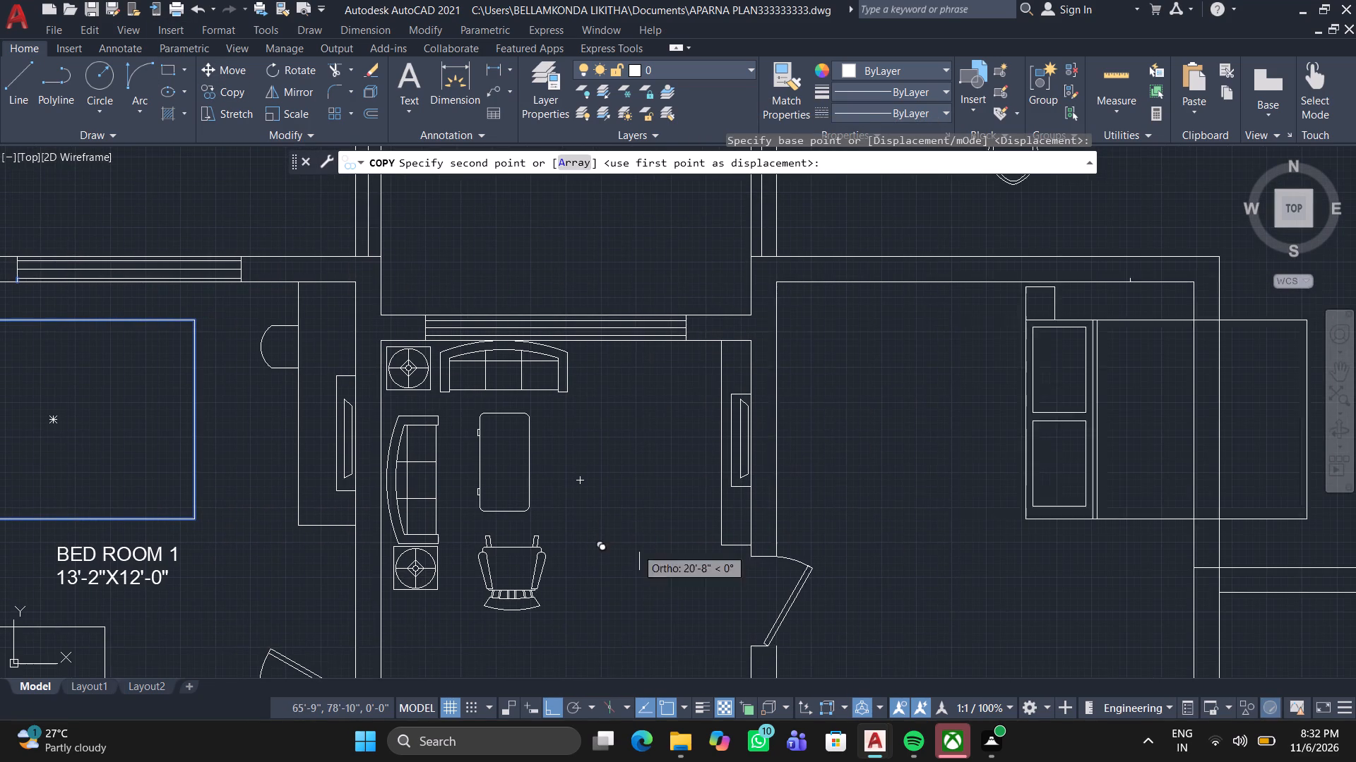
click(777, 534)
key(space)
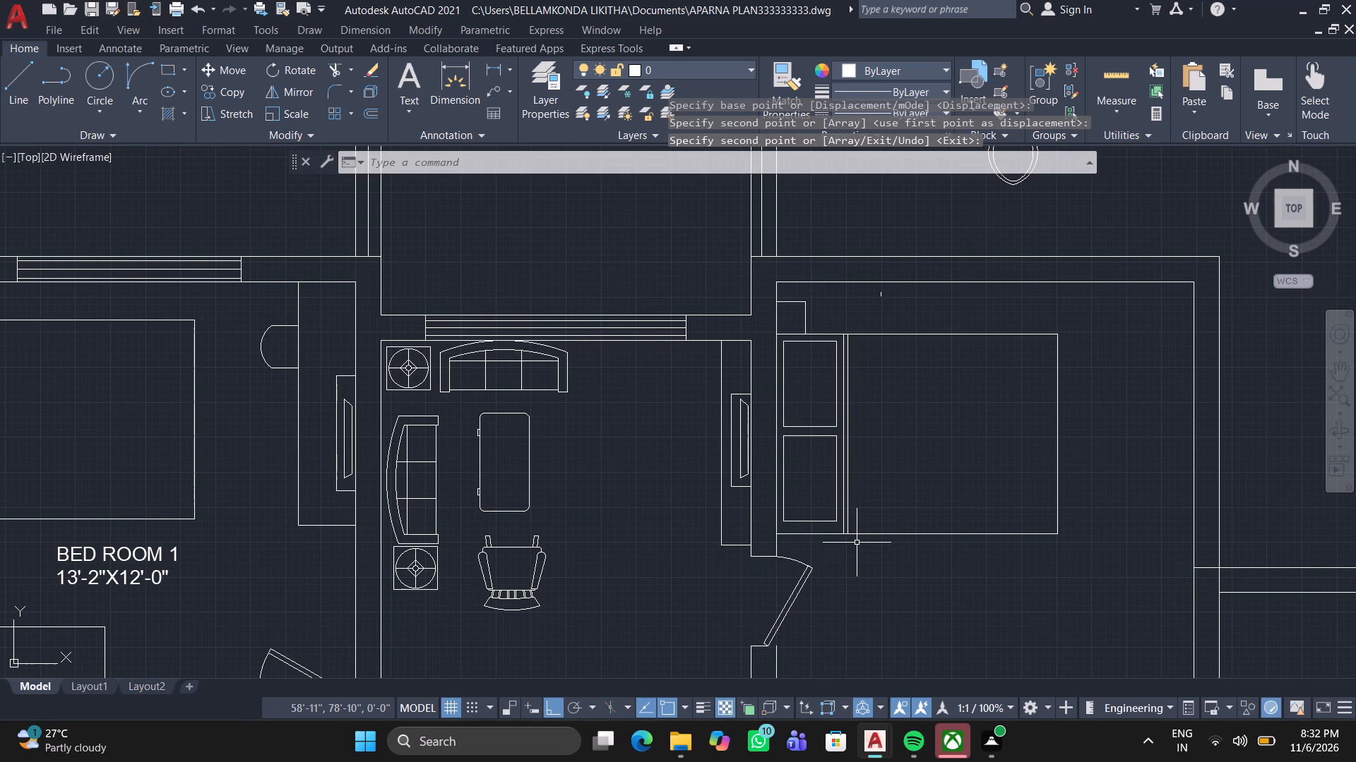
middle_drag(857, 544, 878, 437)
Copy the BED ROOM 1 label into the bedroom across the living room, just below the foot side of its bed.
click(118, 470)
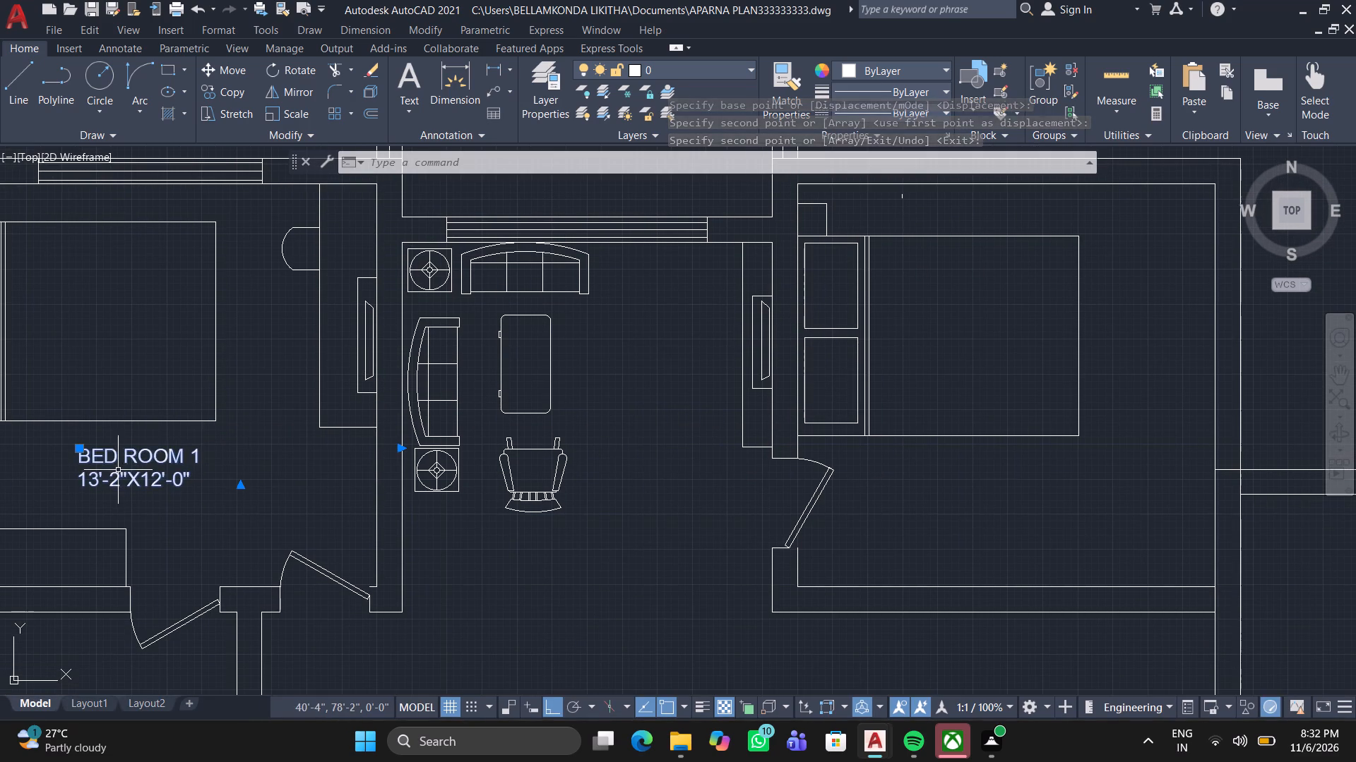
click(215, 87)
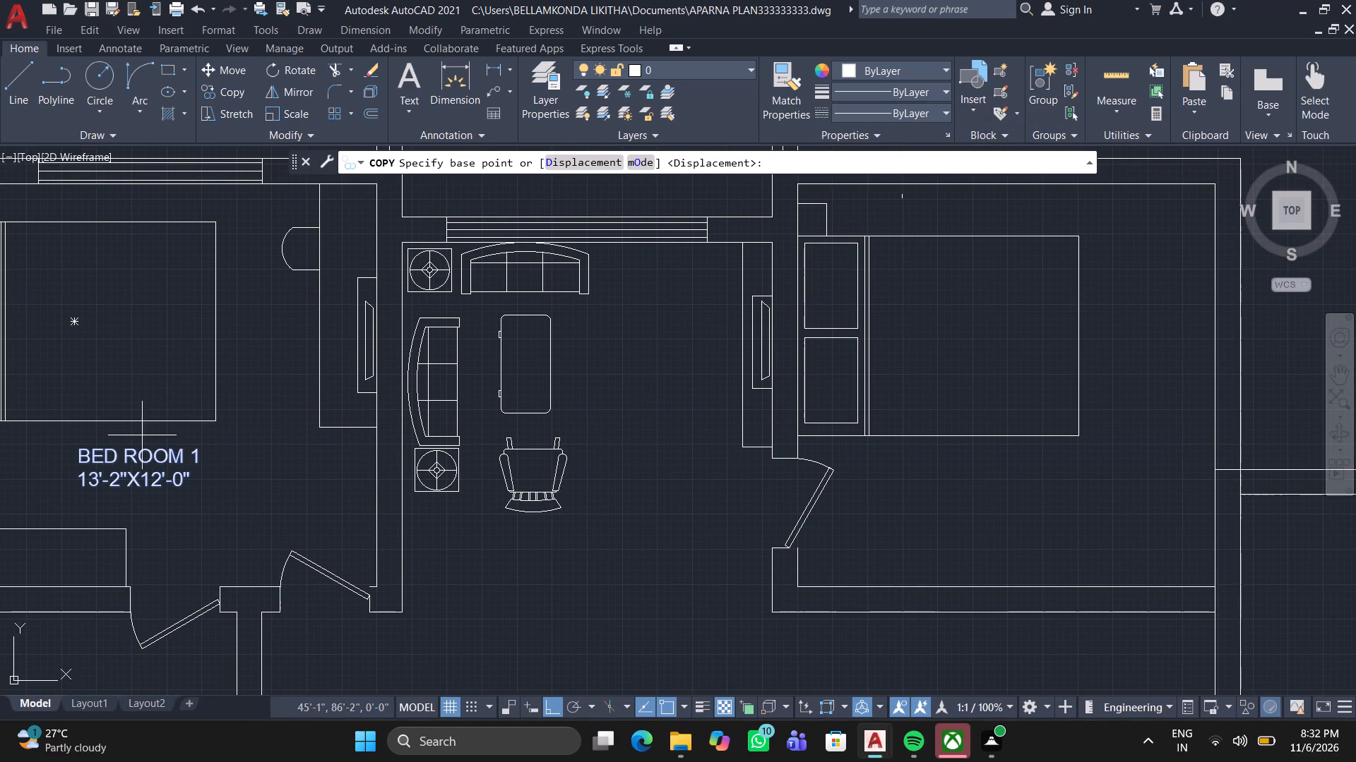
click(119, 468)
click(927, 571)
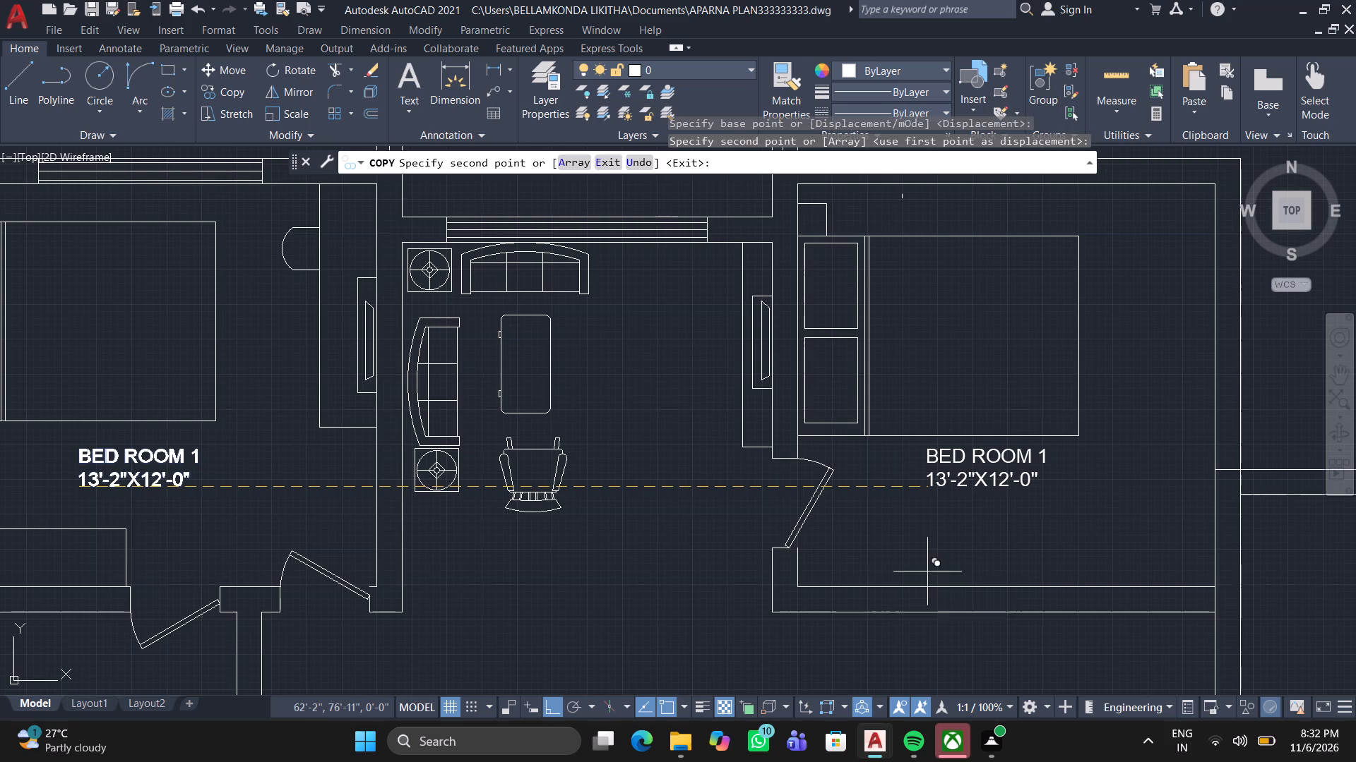
key(space)
Change the room name in the copied label to BED ROOM 2.
double_click(956, 472)
click(958, 461)
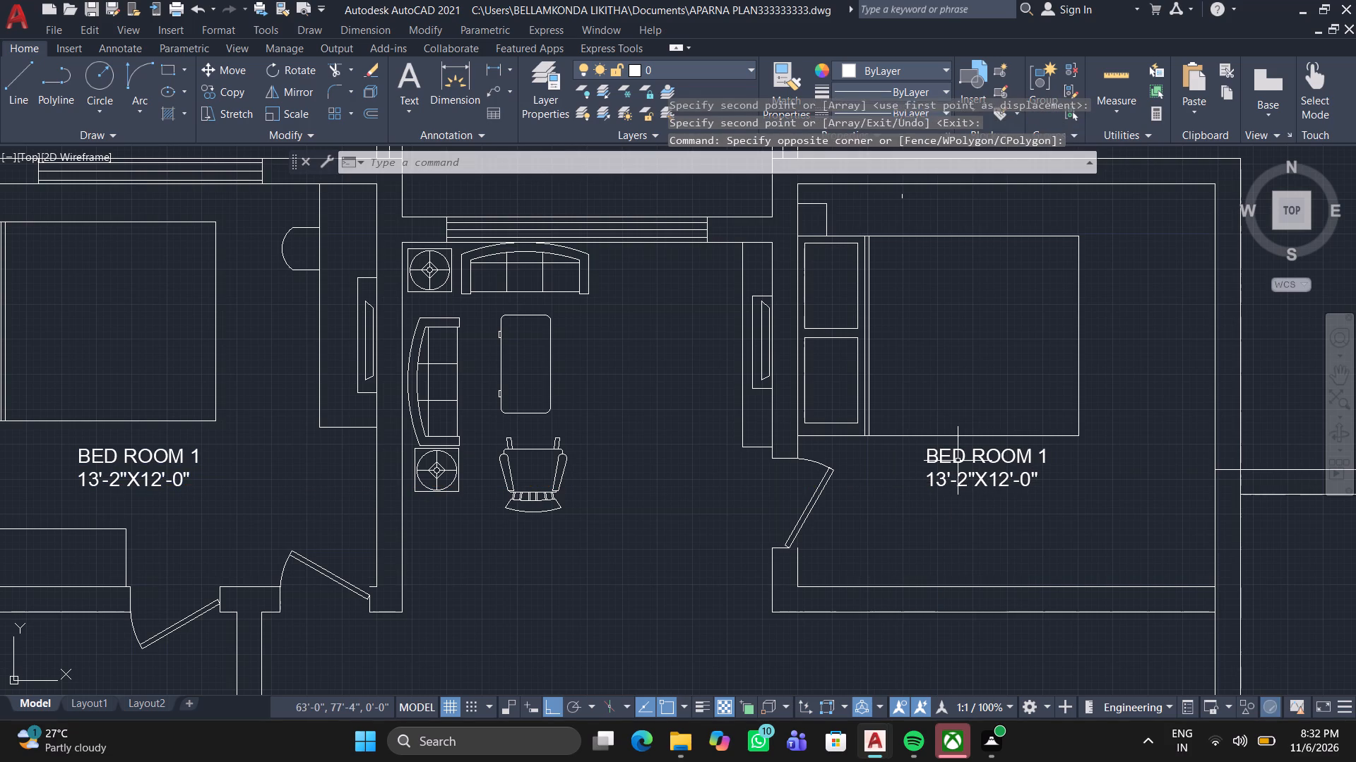
double_click(951, 460)
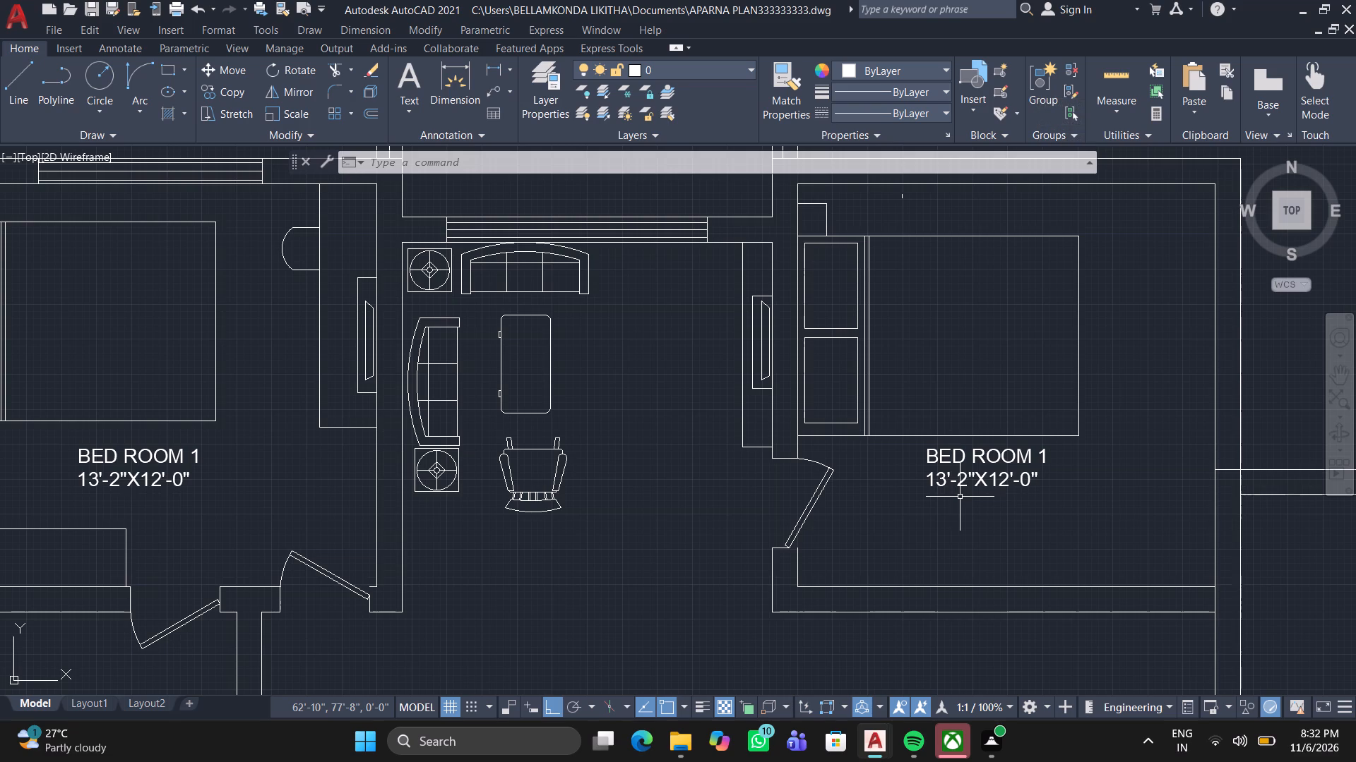
triple_click(980, 461)
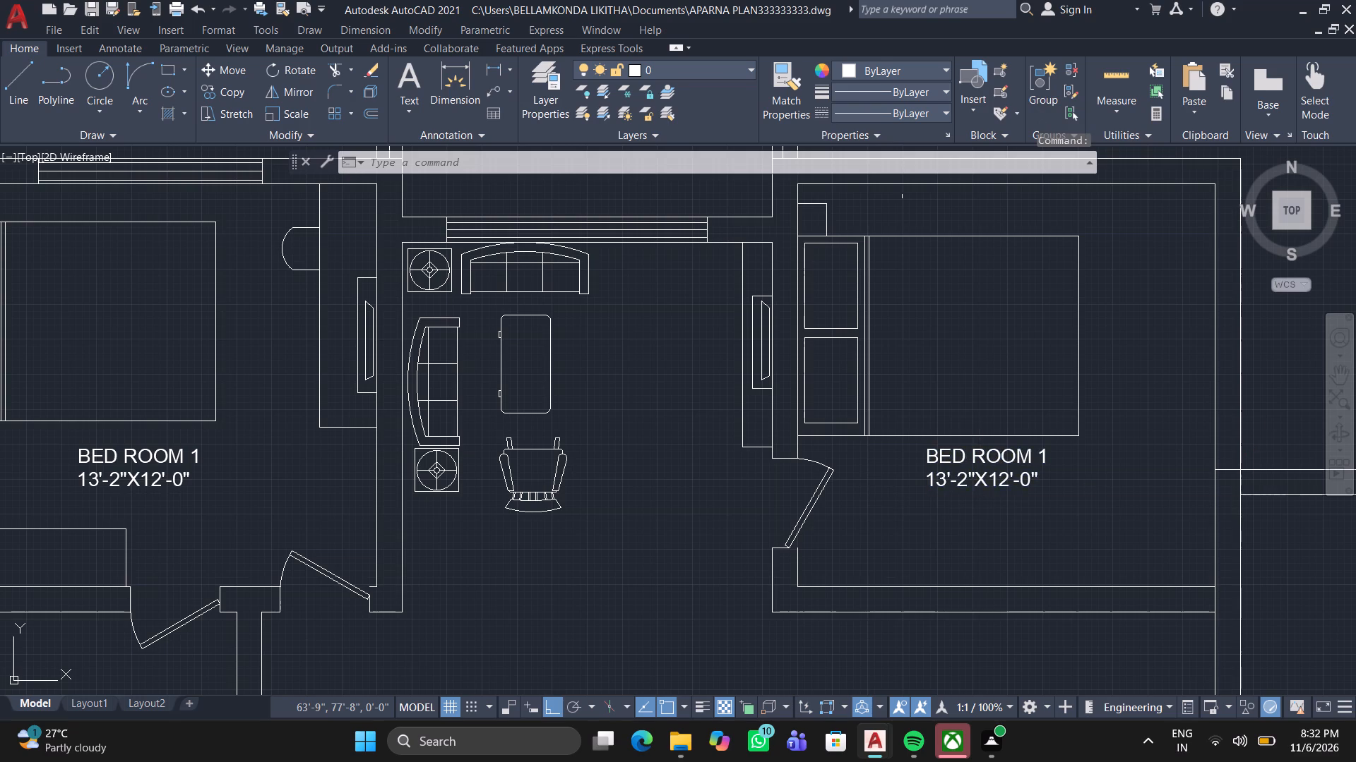
click(1051, 465)
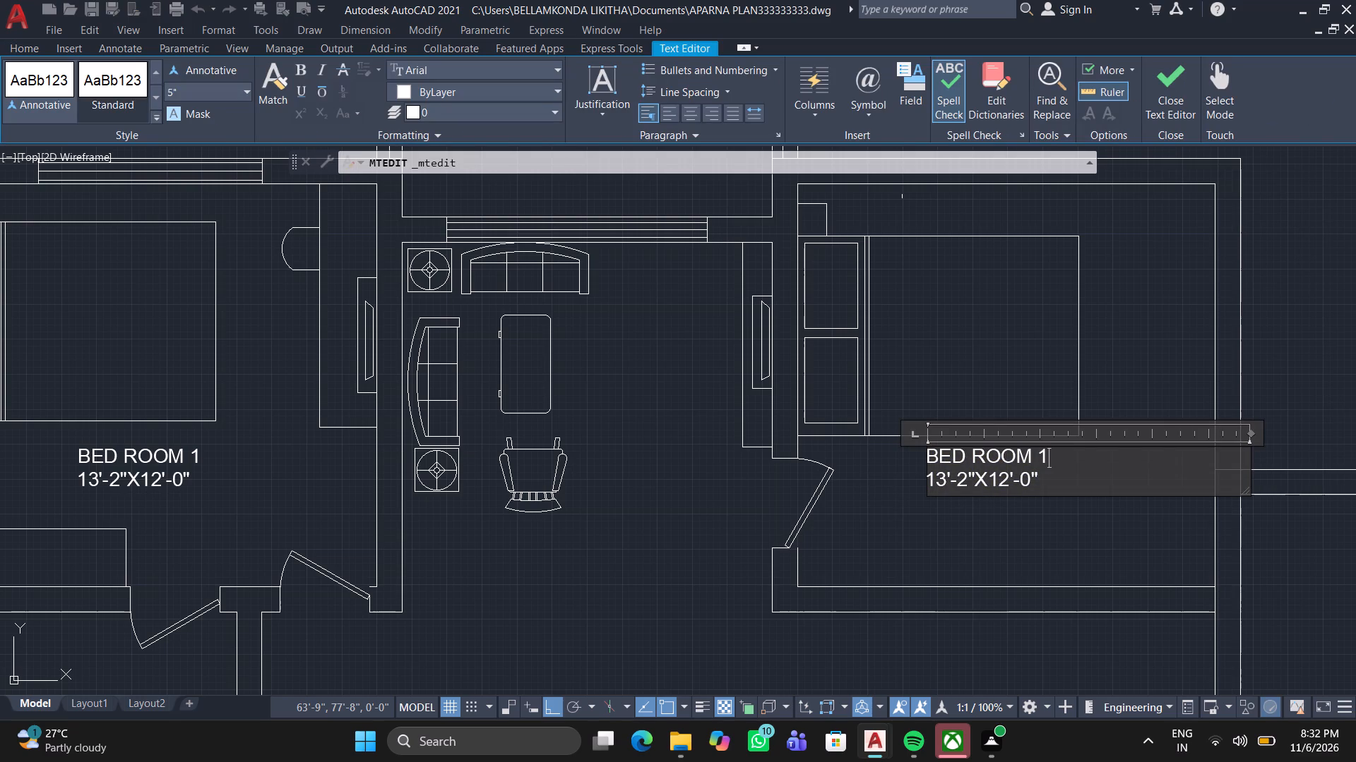
key(BackSpace)
key(2)
key(Escape)
key(Return)
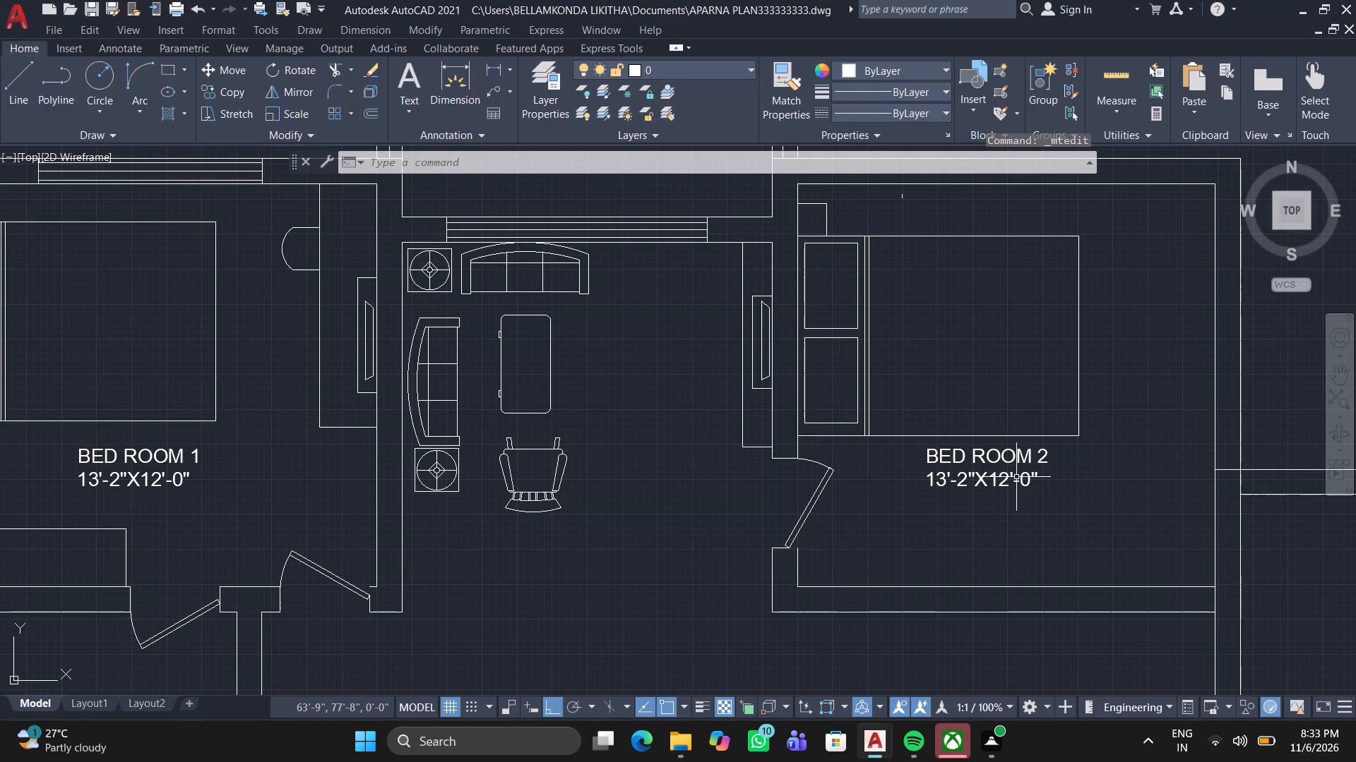
Change the size line of the BED ROOM 2 label to 12'-0"X12'-0".
double_click(1016, 477)
double_click(970, 454)
triple_click(967, 457)
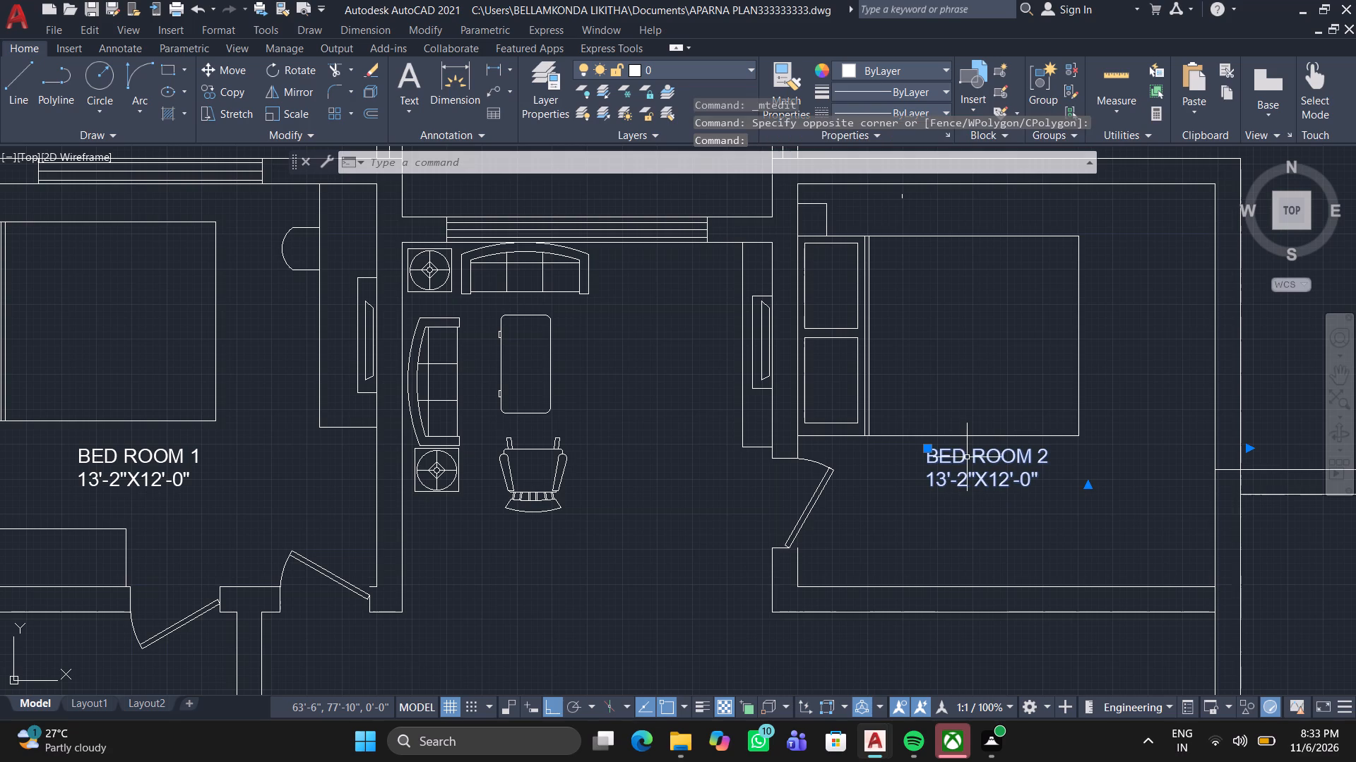
scroll(963, 468, up, 2)
click(943, 498)
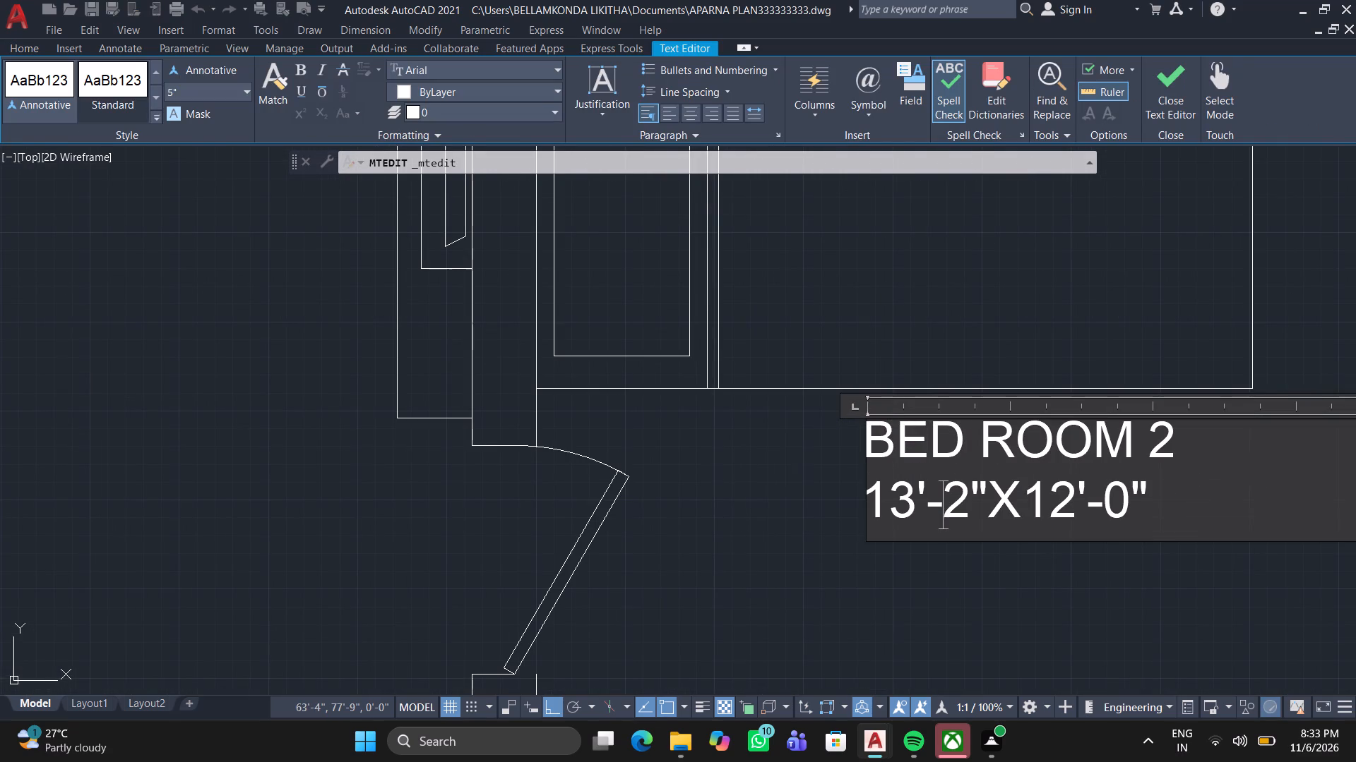
key(BackSpace)
key(BackSpace)
key(BackSpace)
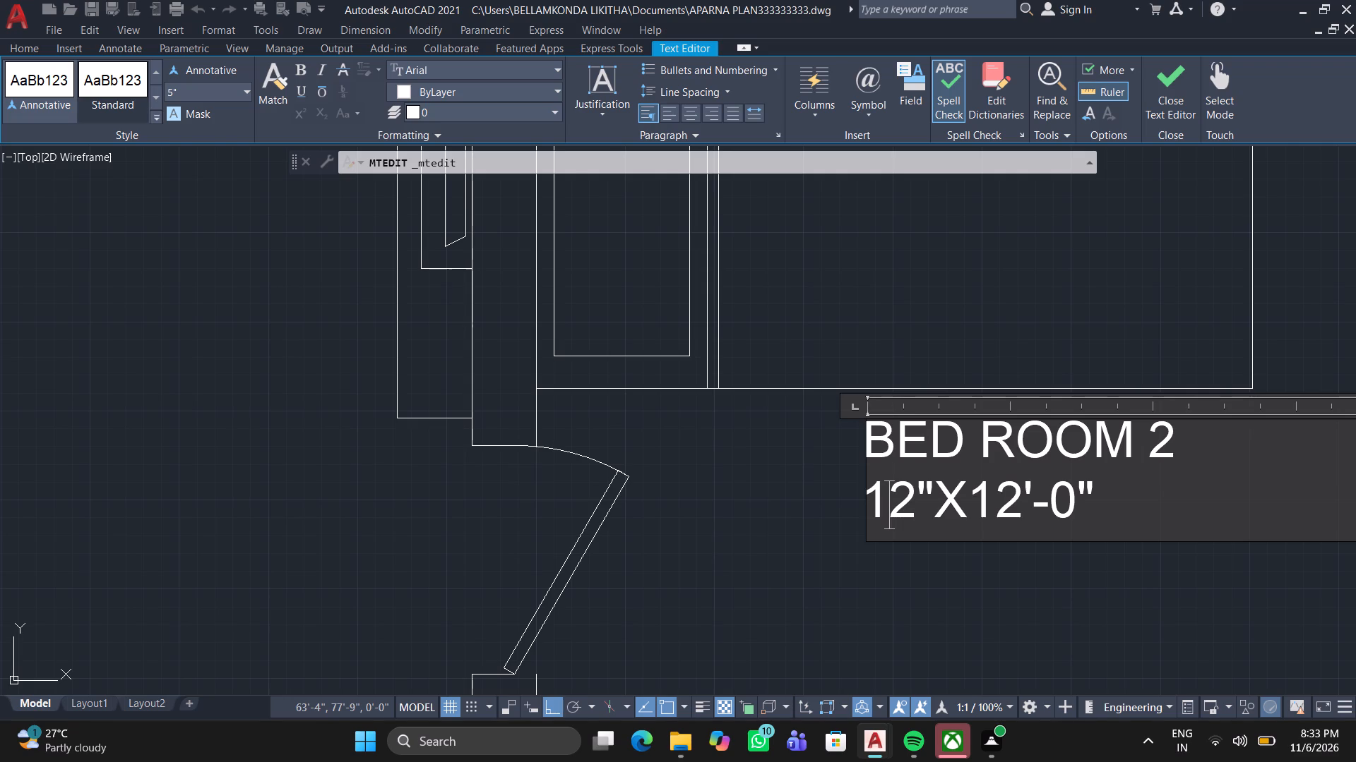
key(Right)
key(apostrophe)
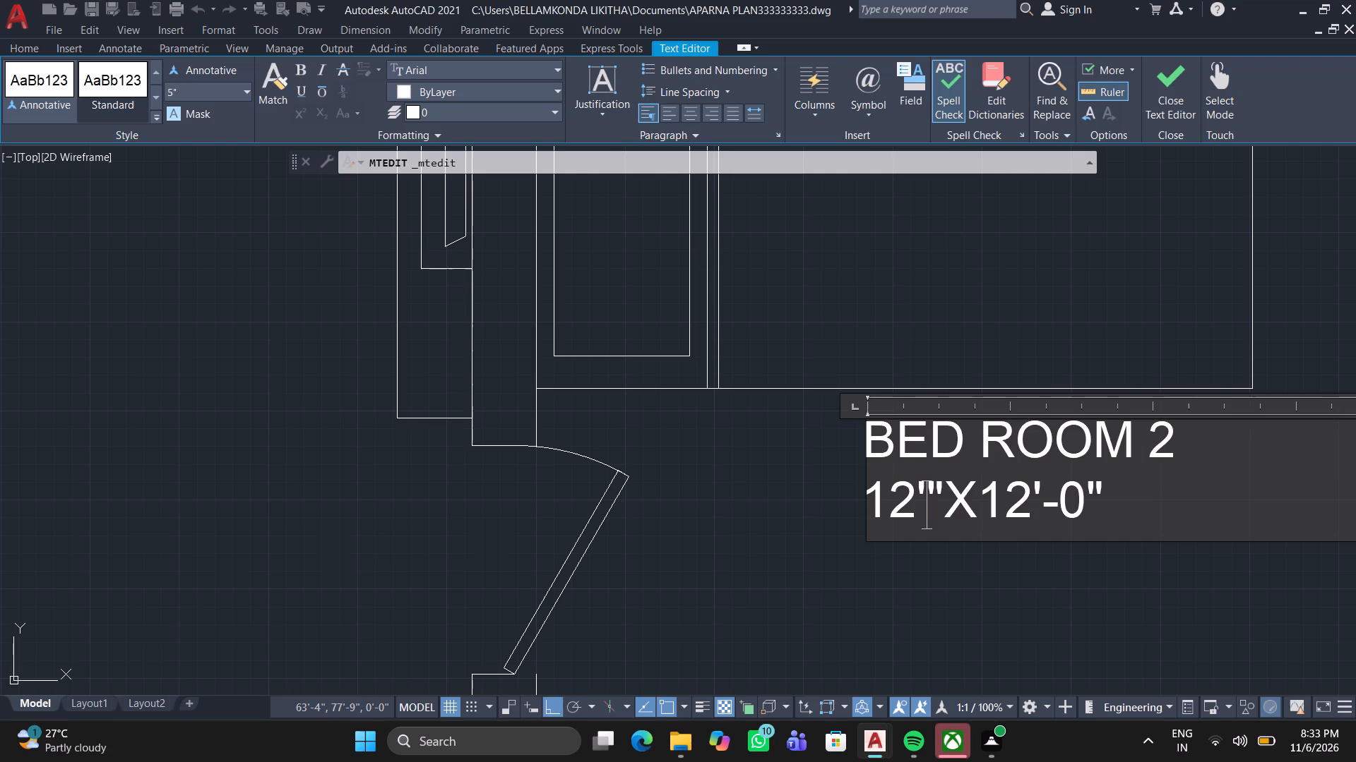
key(minus)
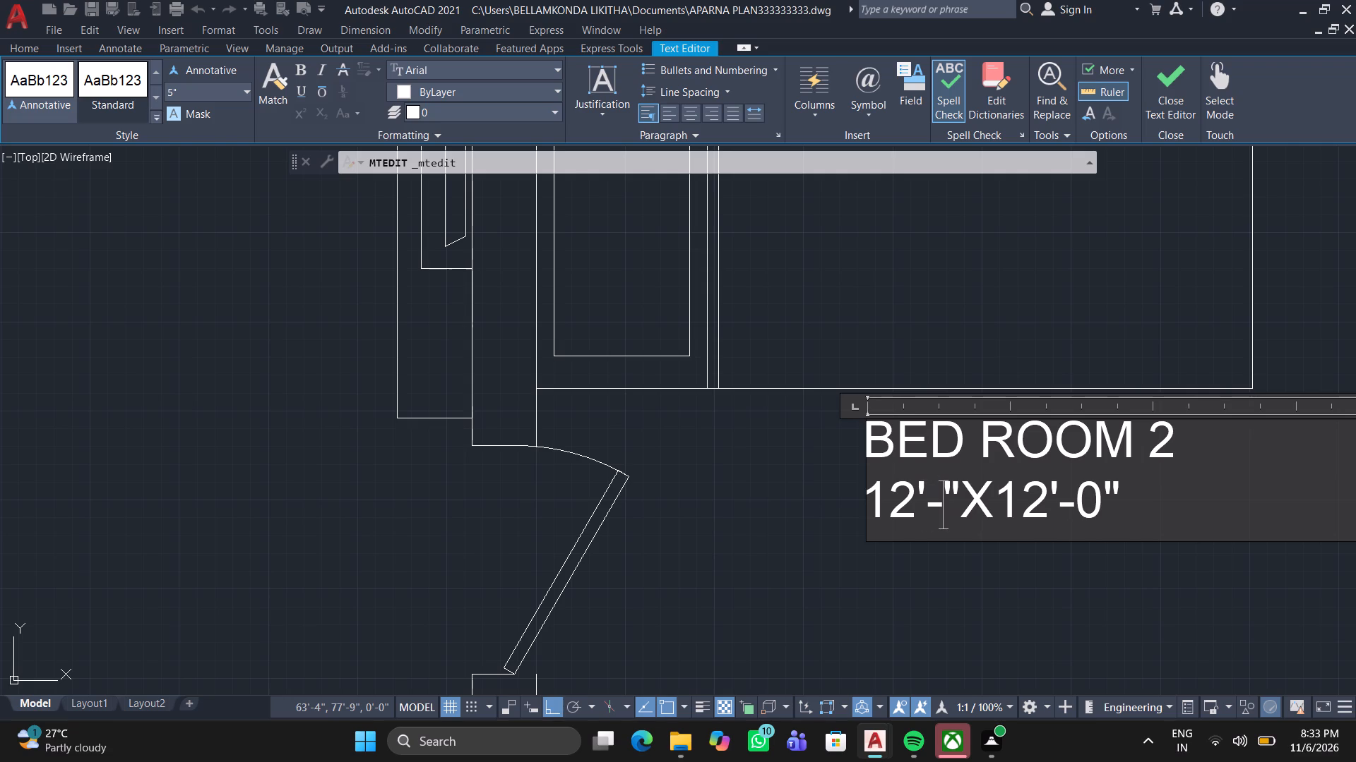
key(0)
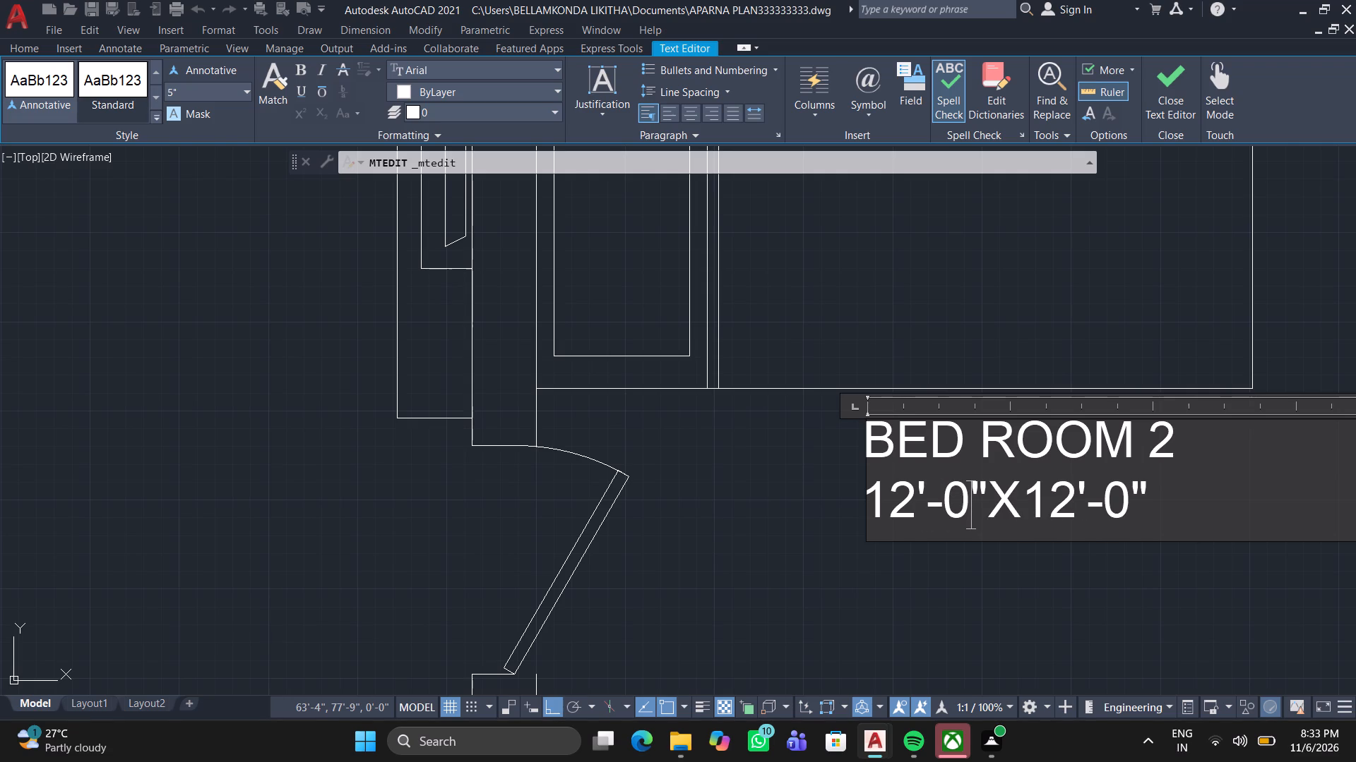
key(Escape)
key(Return)
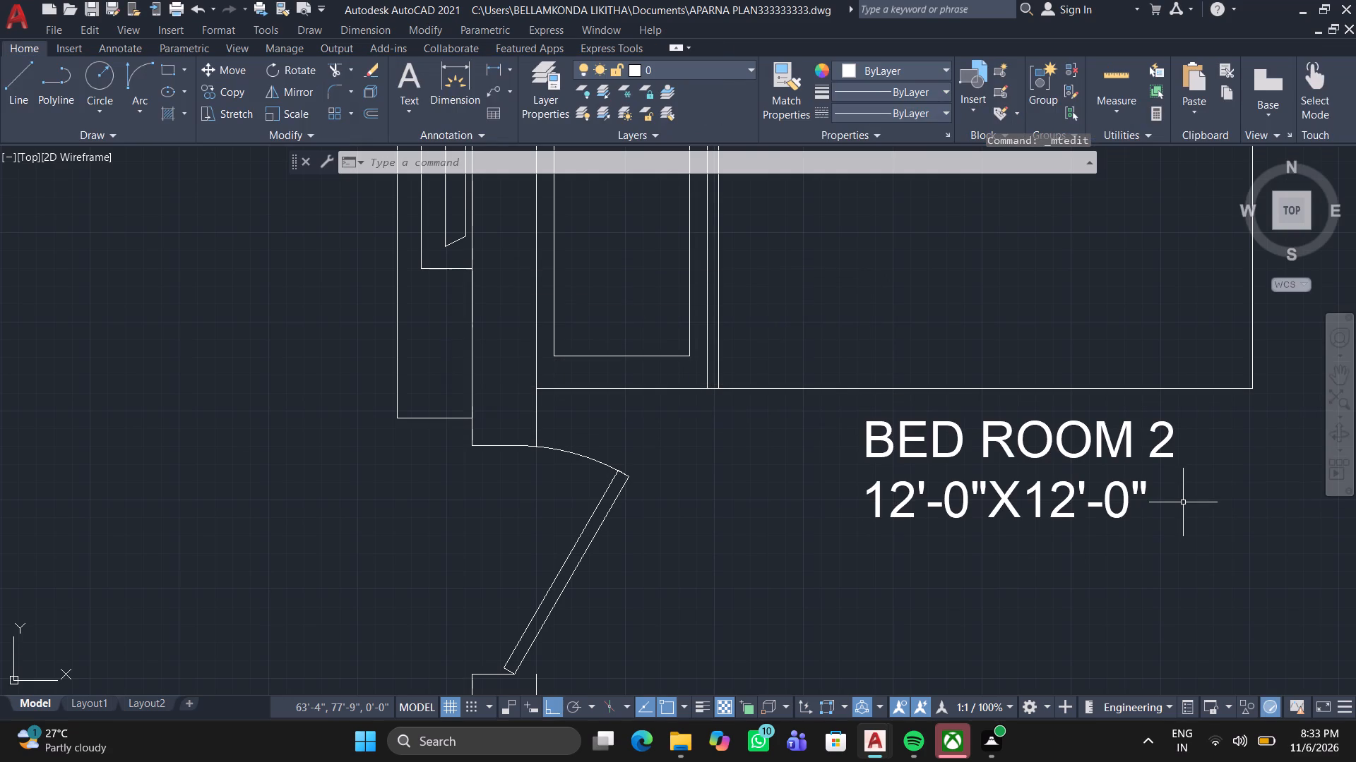
Draw a narrow rectangular desk outline in Bedroom 2's upper corner opposite the bed, closing it against the outer wall.
scroll(1136, 518, down, 2)
middle_drag(1100, 532, 1026, 540)
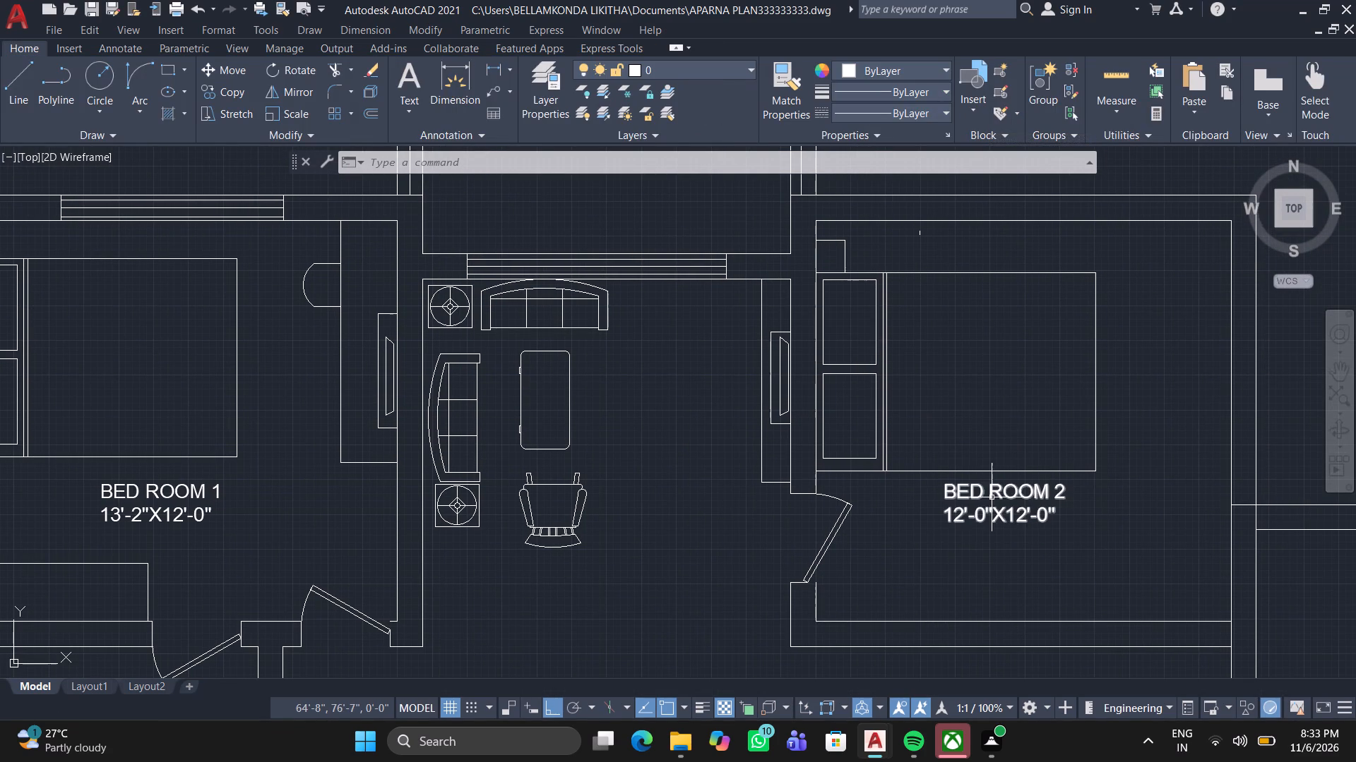
click(19, 69)
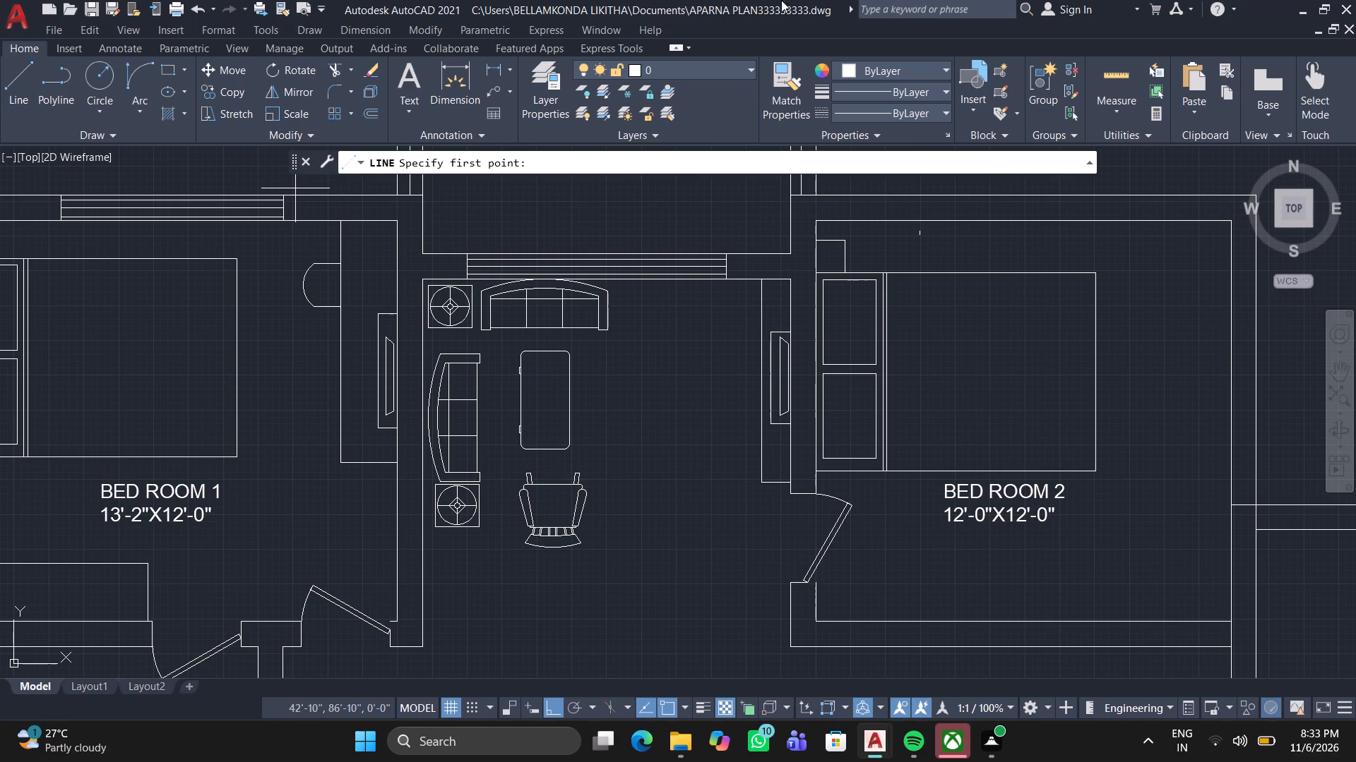
middle_drag(1196, 224, 851, 216)
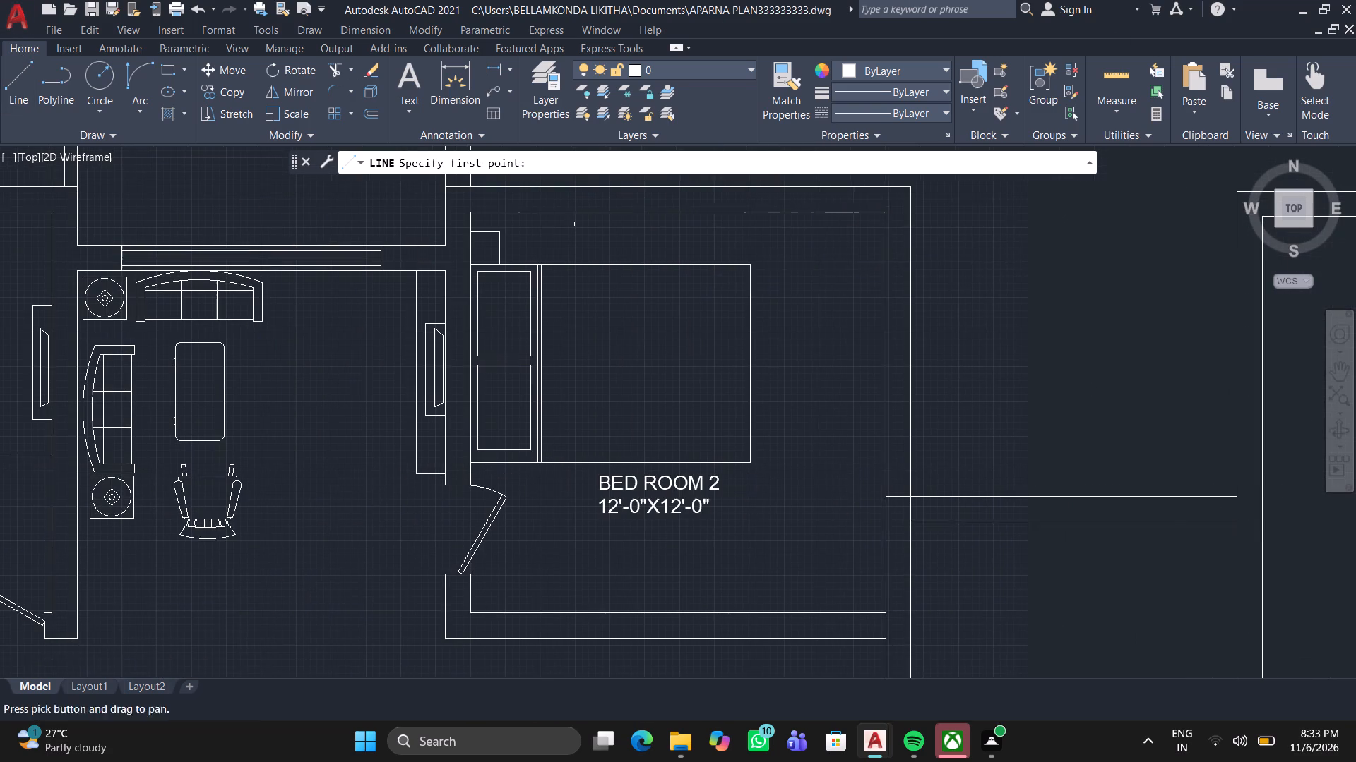
click(820, 215)
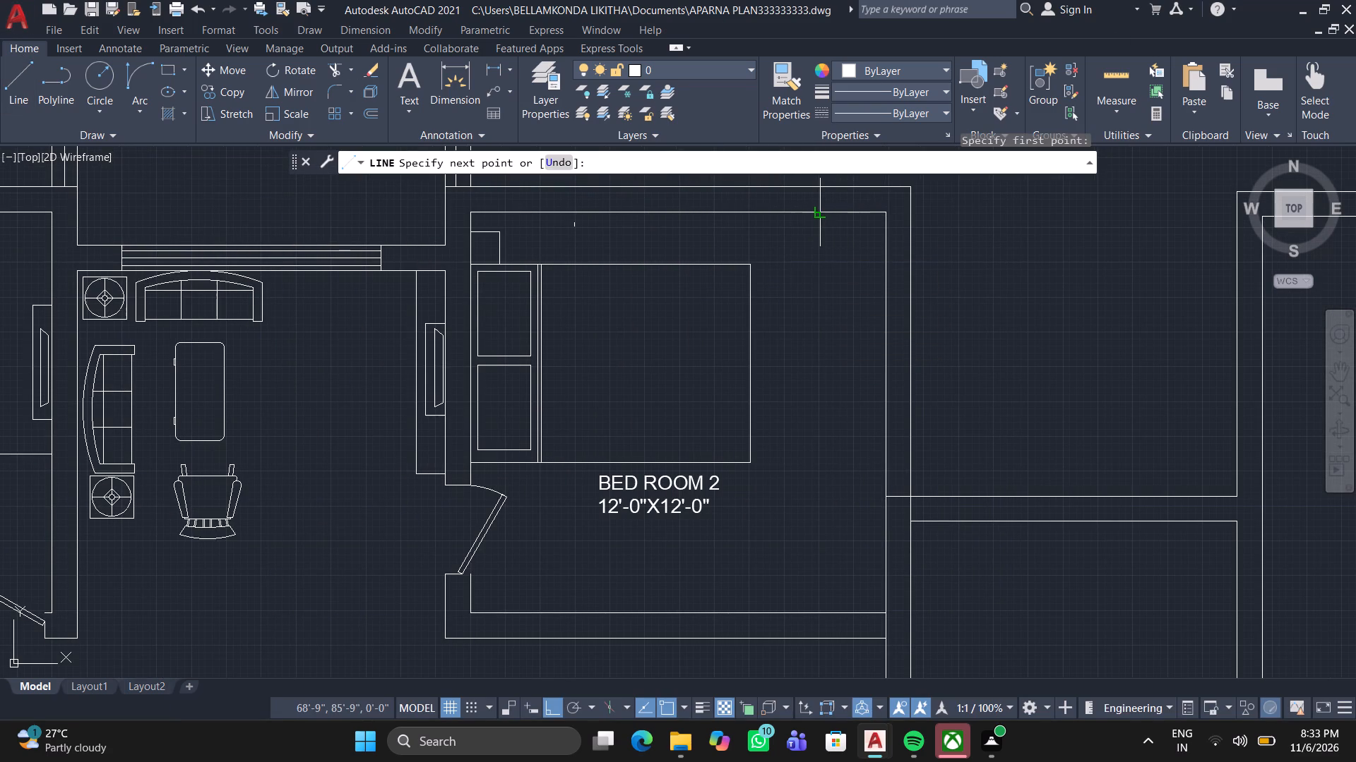
click(829, 214)
click(847, 356)
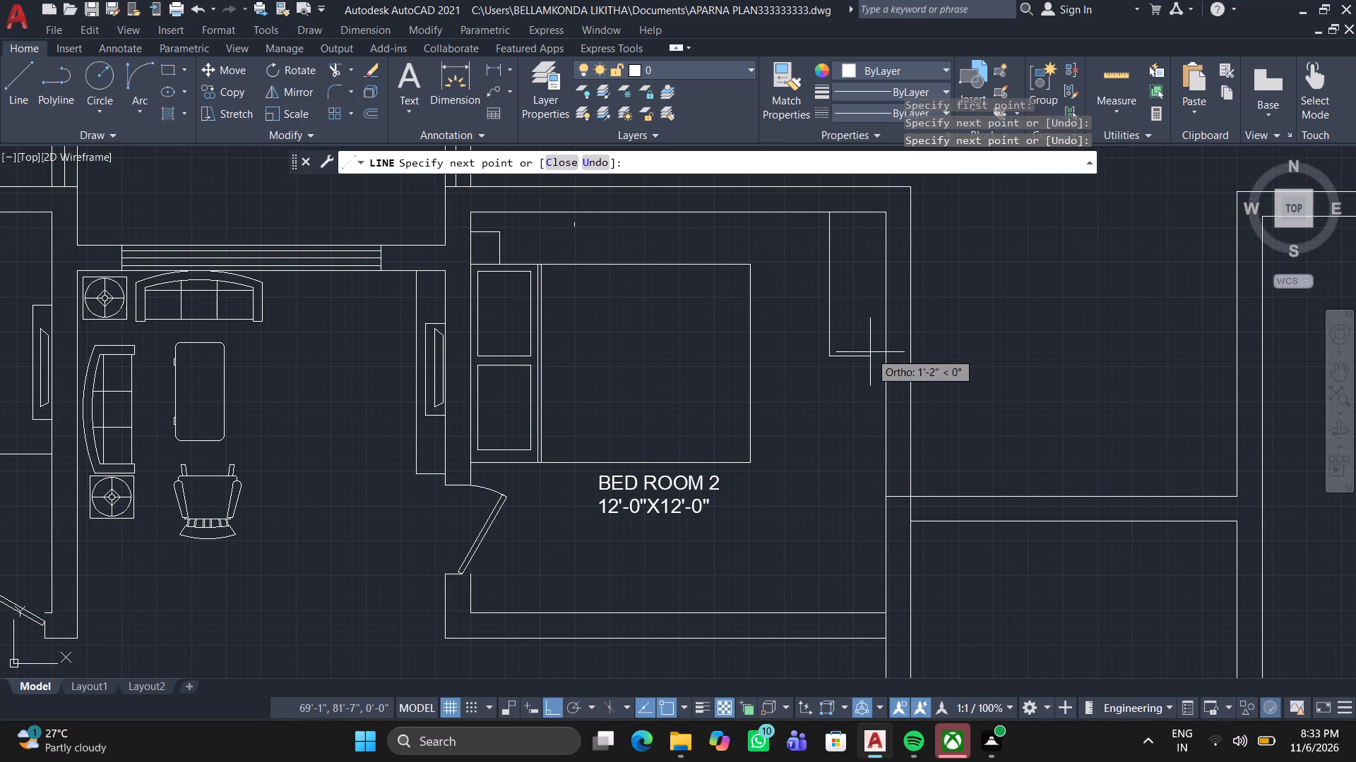
click(889, 352)
key(space)
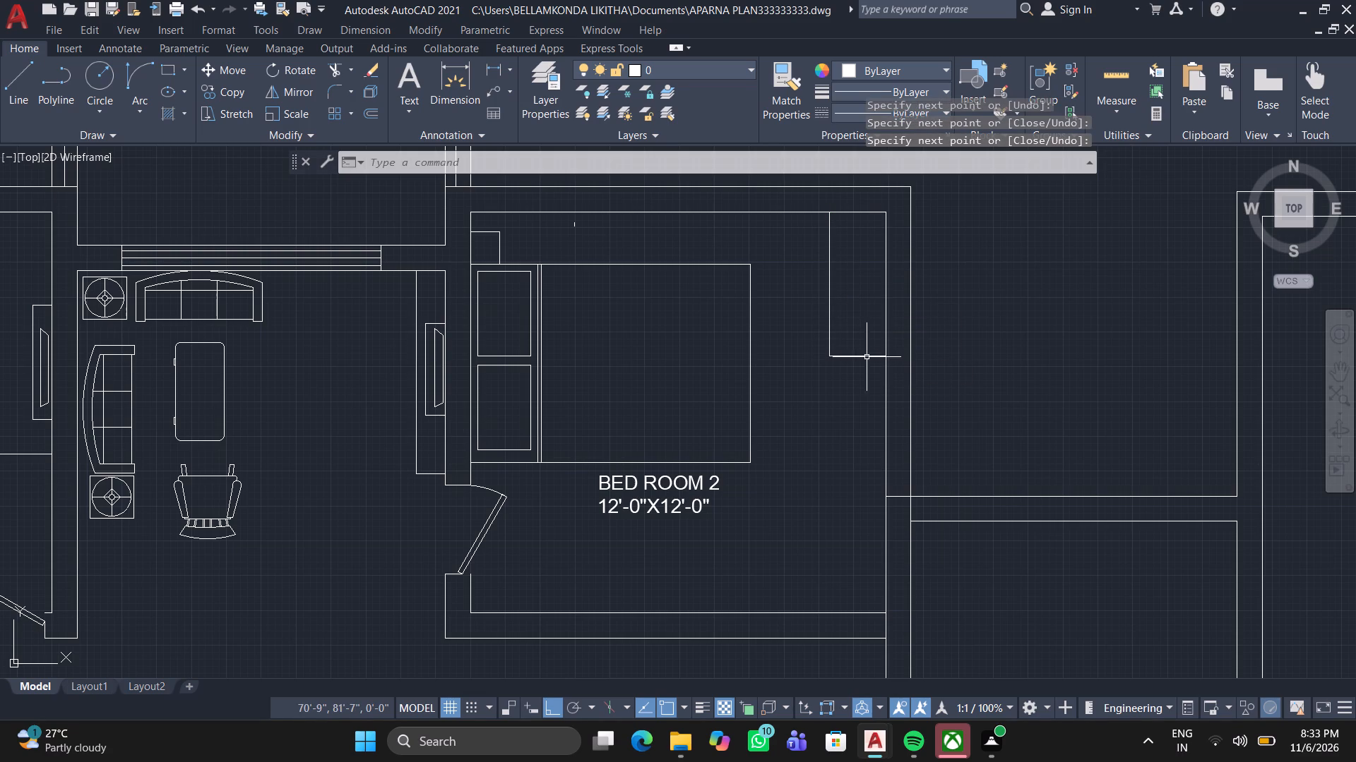
Copy Bedroom 1's desk chair to the front edge of Bedroom 2's desk, near its upper end.
scroll(684, 357, down, 2)
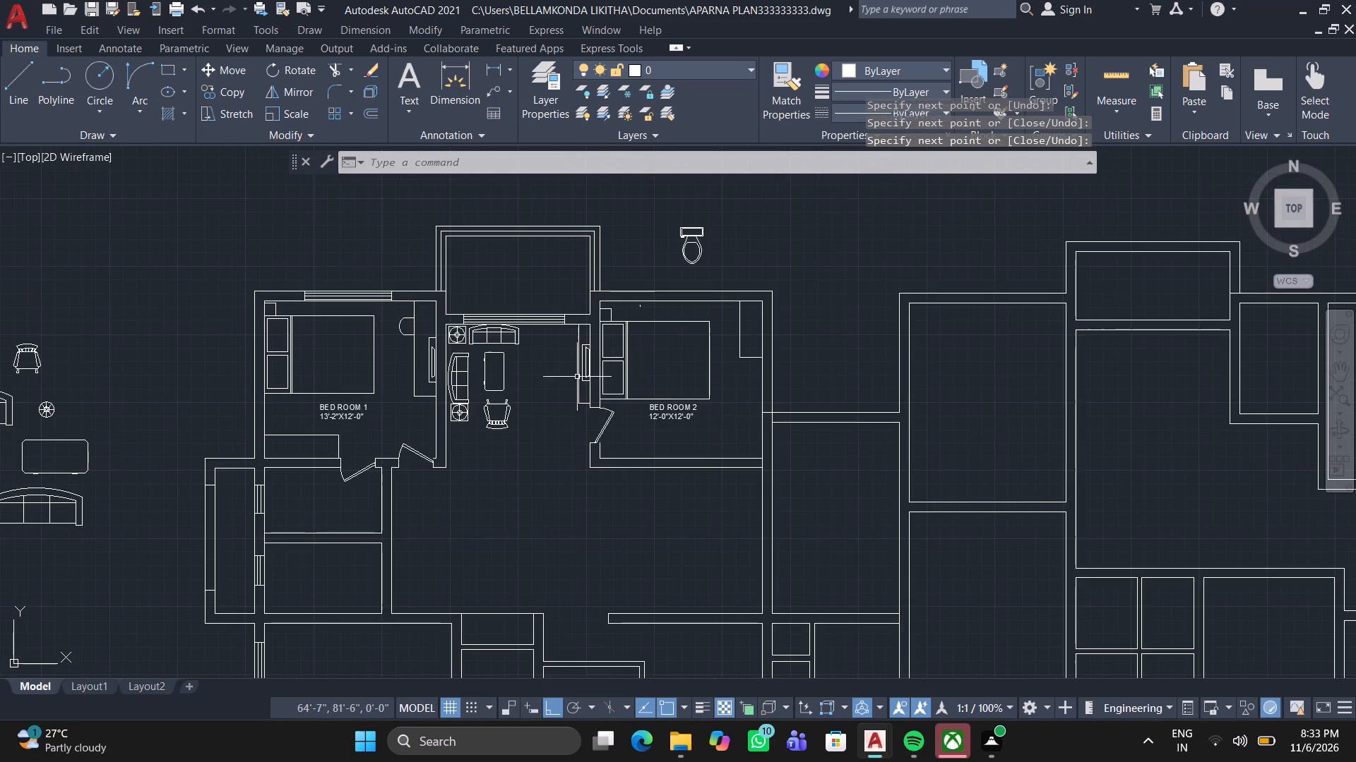
middle_drag(569, 380, 687, 382)
scroll(542, 314, up, 2)
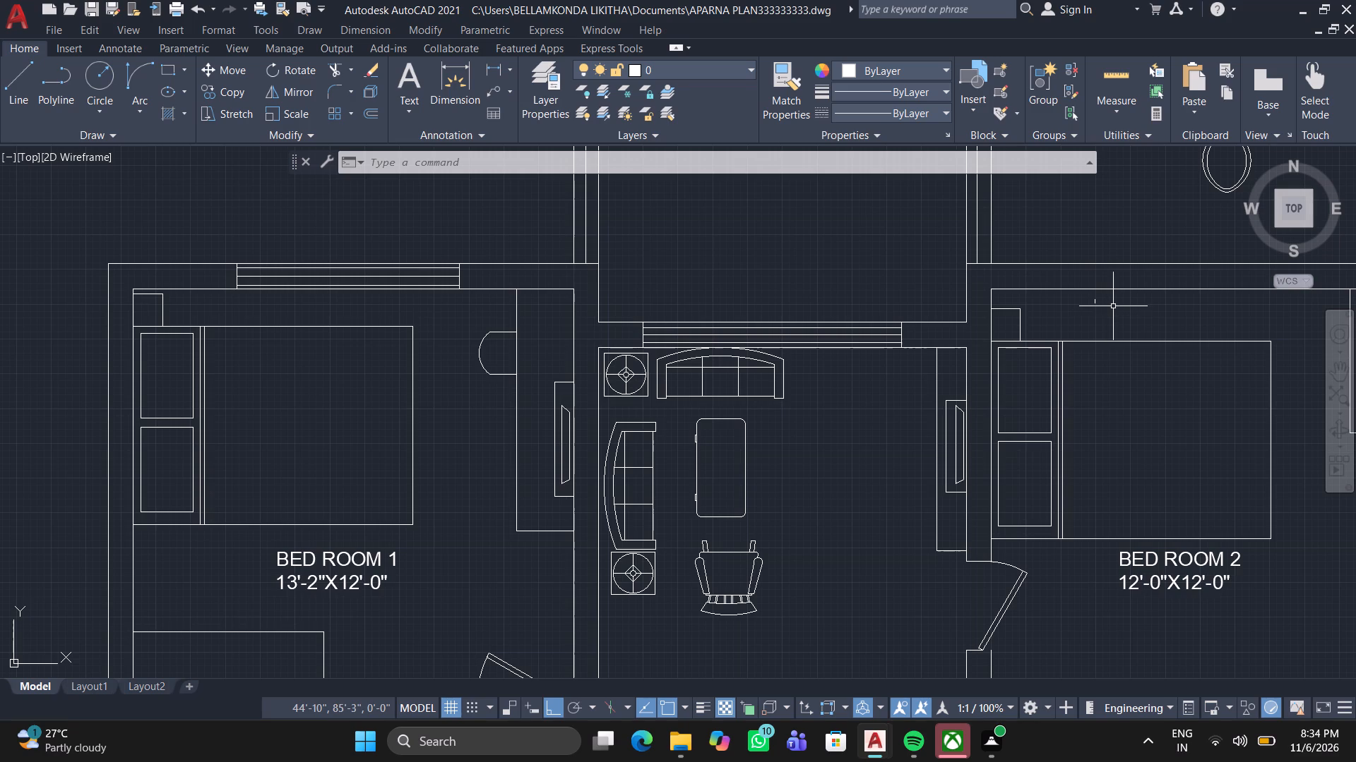
middle_drag(1165, 379, 853, 418)
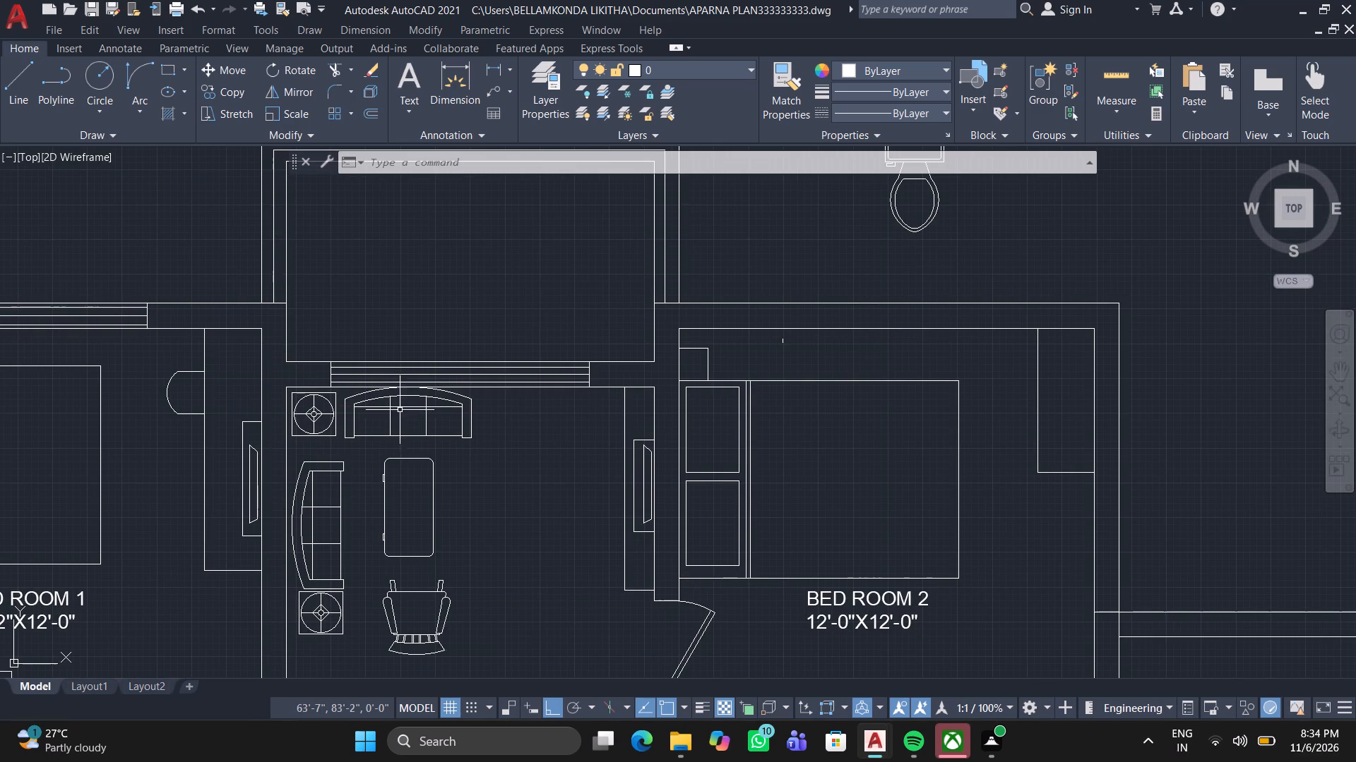
drag(142, 355, 148, 363)
click(210, 442)
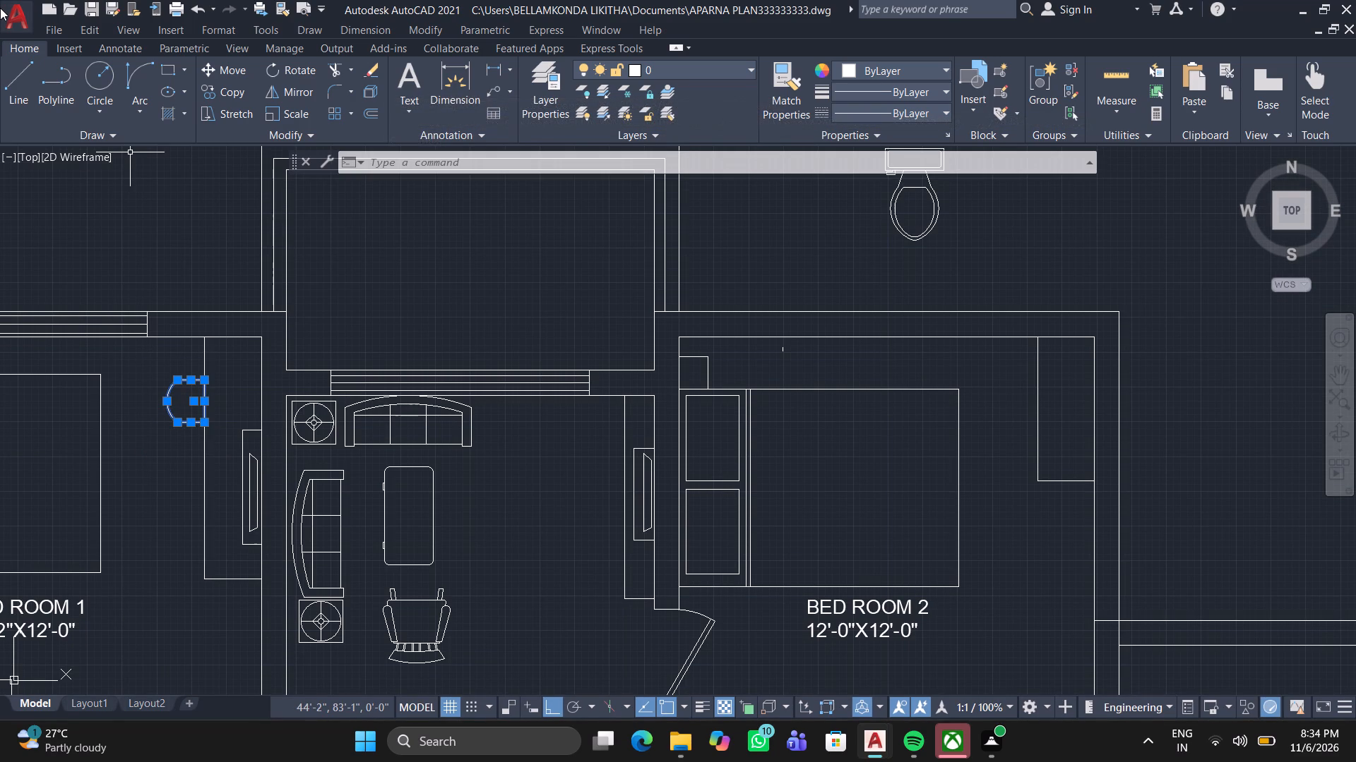
click(229, 89)
click(203, 383)
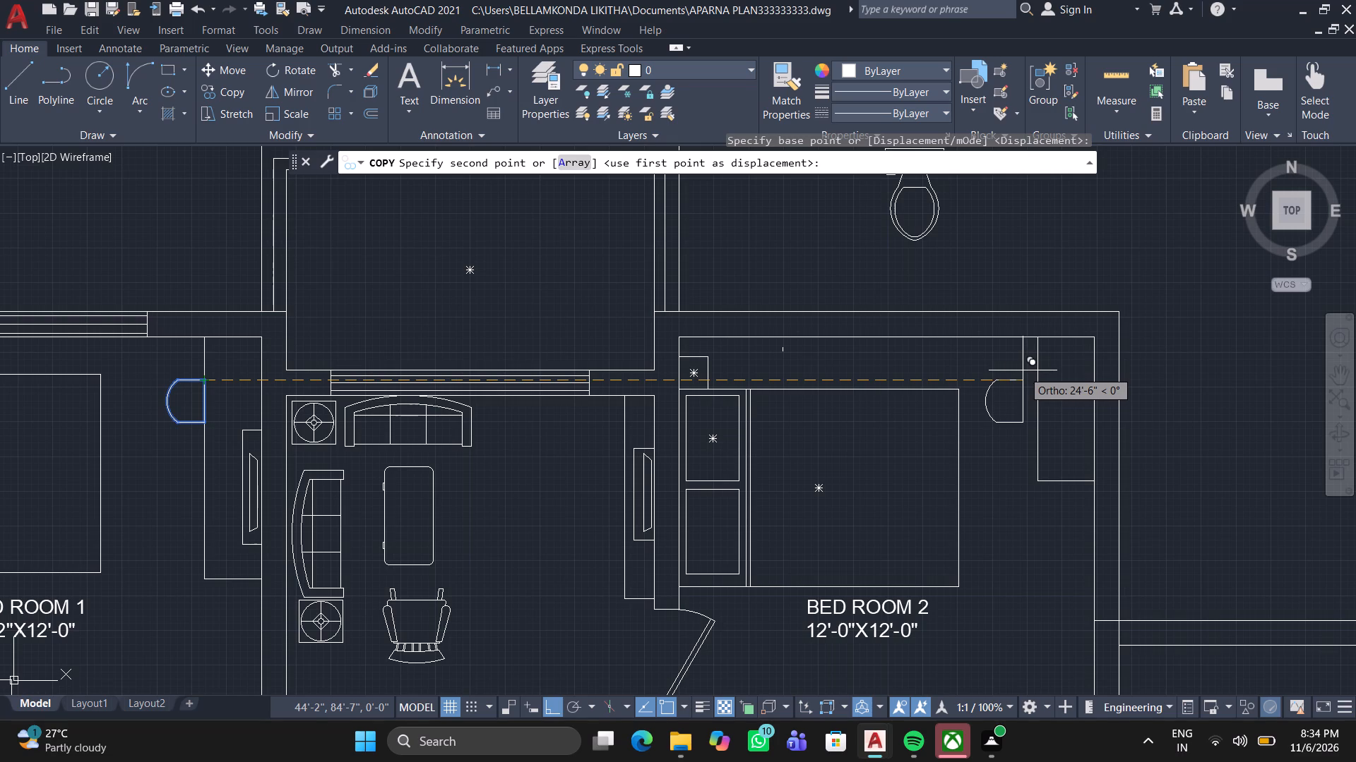
click(1042, 364)
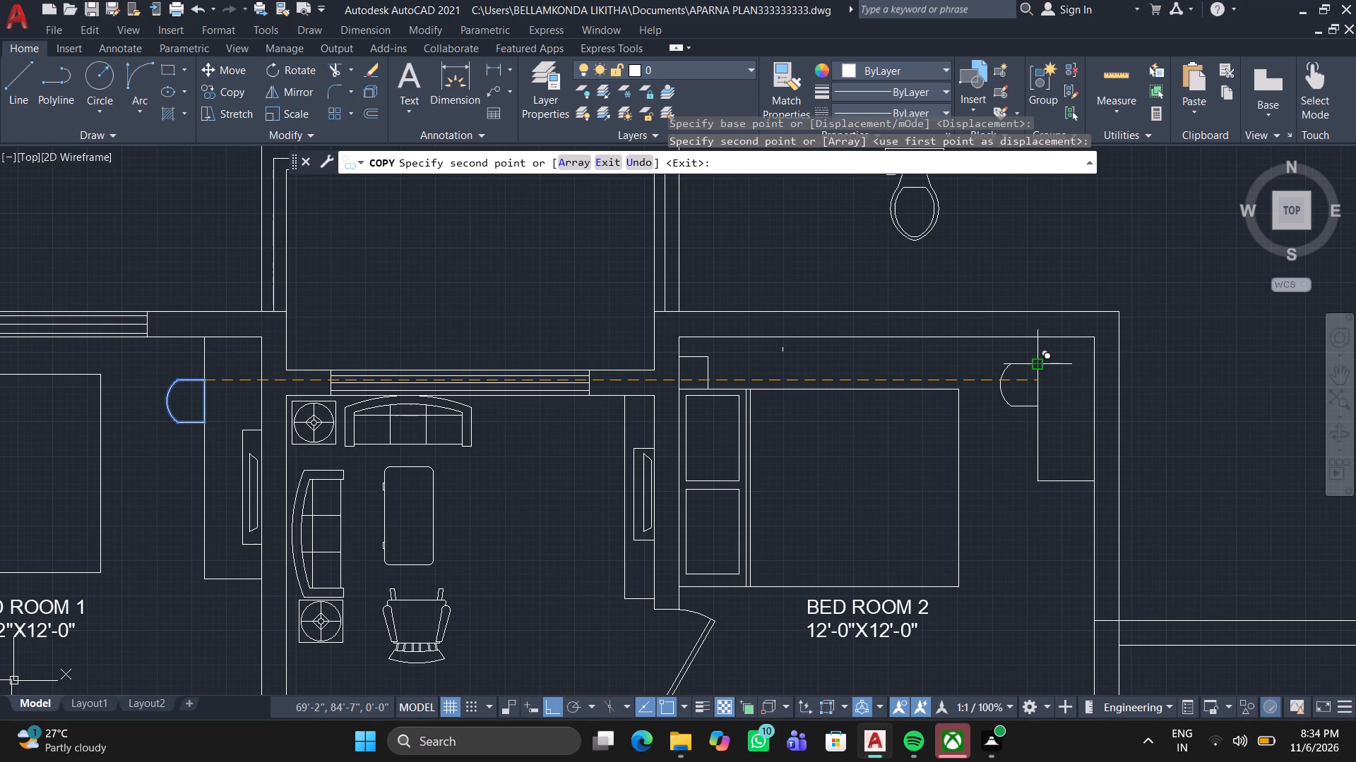
key(space)
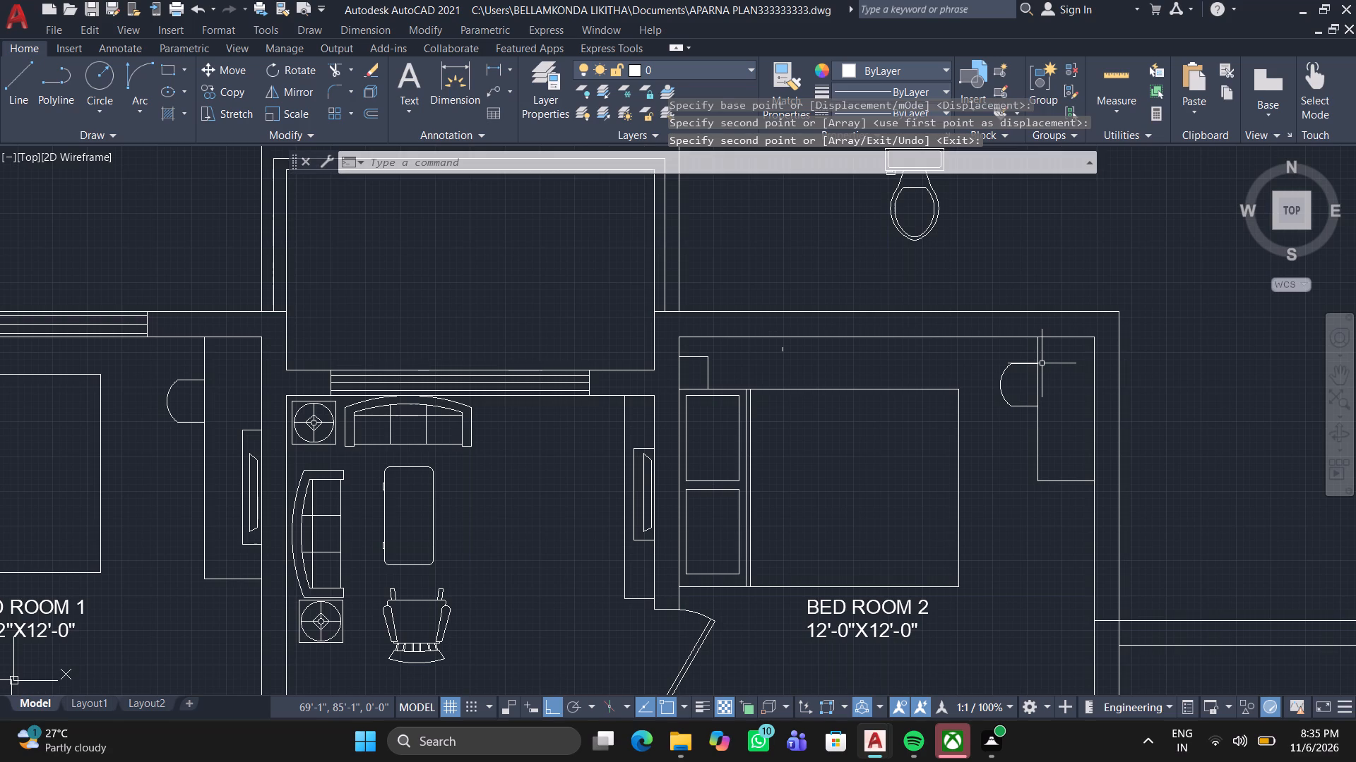
Erase the short lower edge of Bedroom 2's desk.
middle_drag(978, 261, 939, 380)
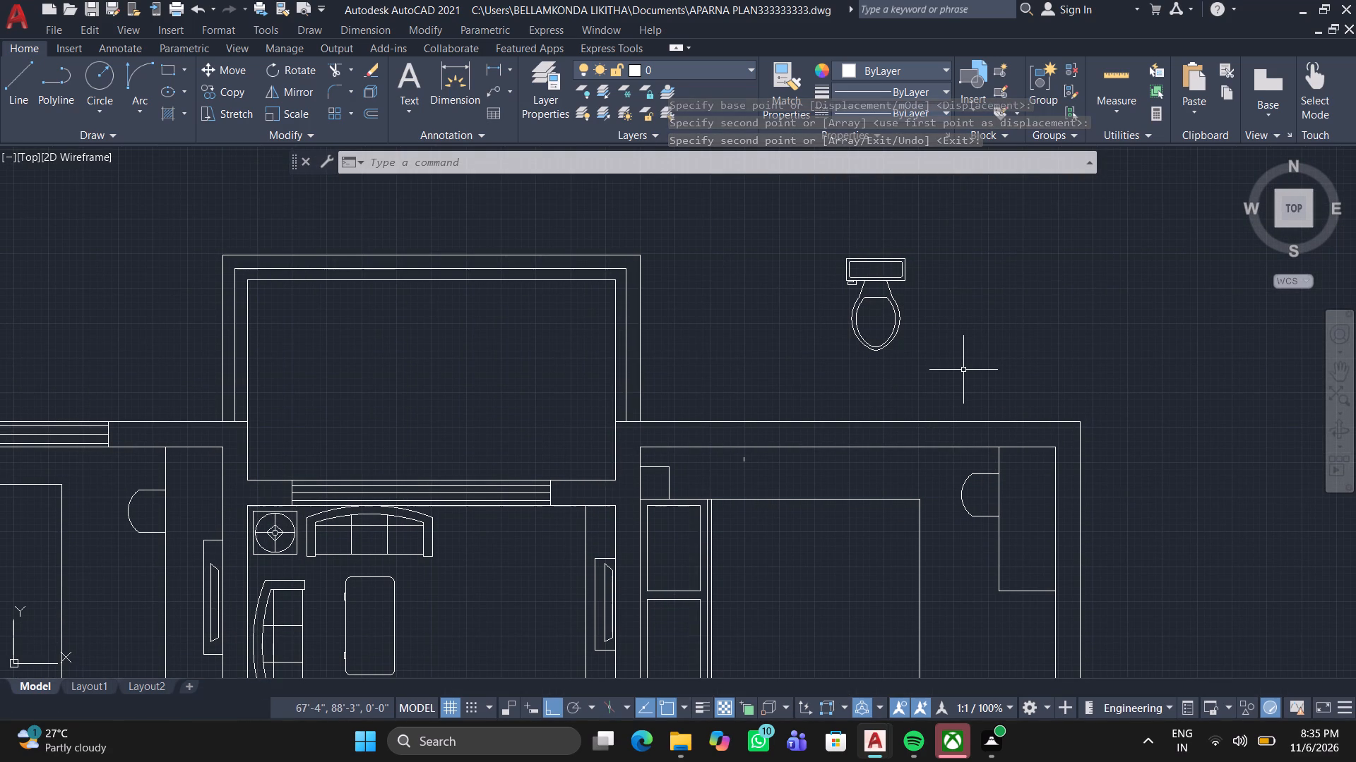
click(1015, 591)
key(Delete)
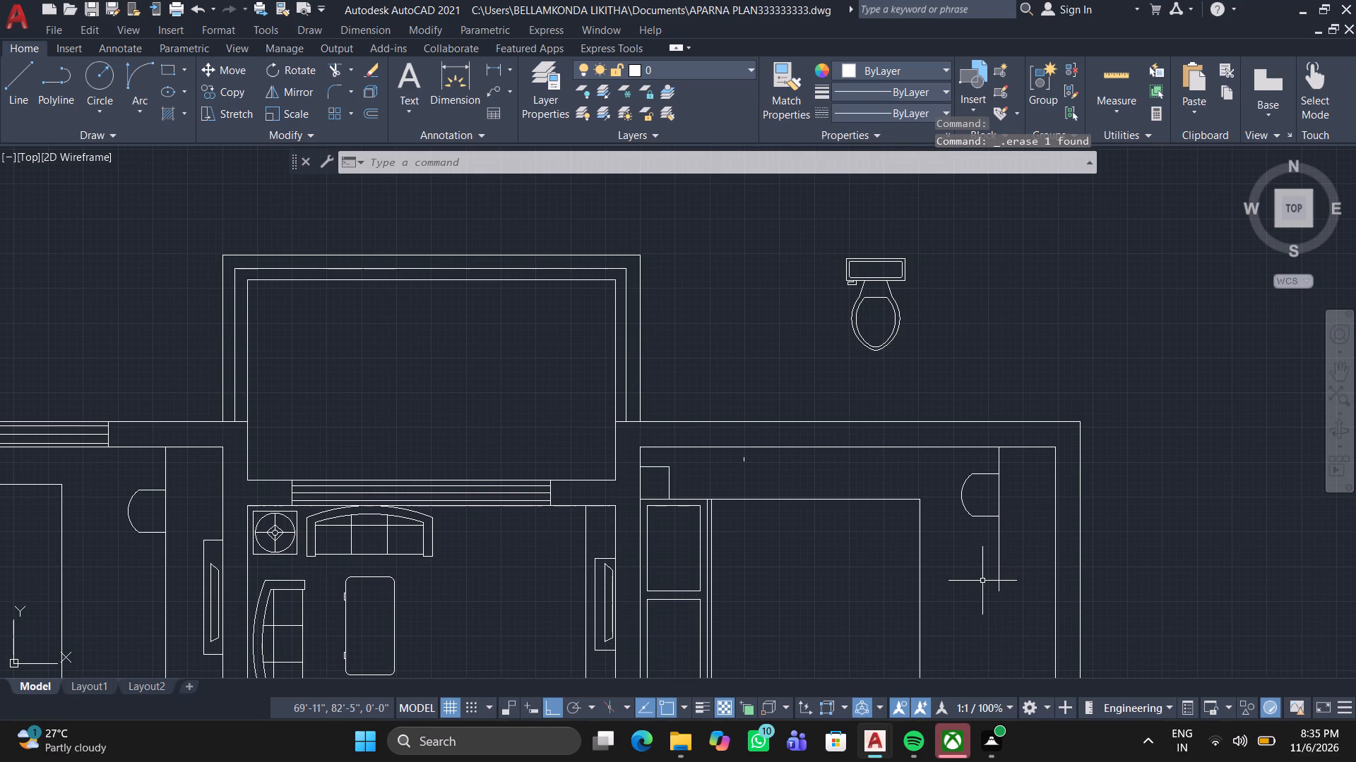
Stretch the front line of Bedroom 2's desk downward by about 1'-8", keeping it vertical.
middle_drag(984, 542, 944, 404)
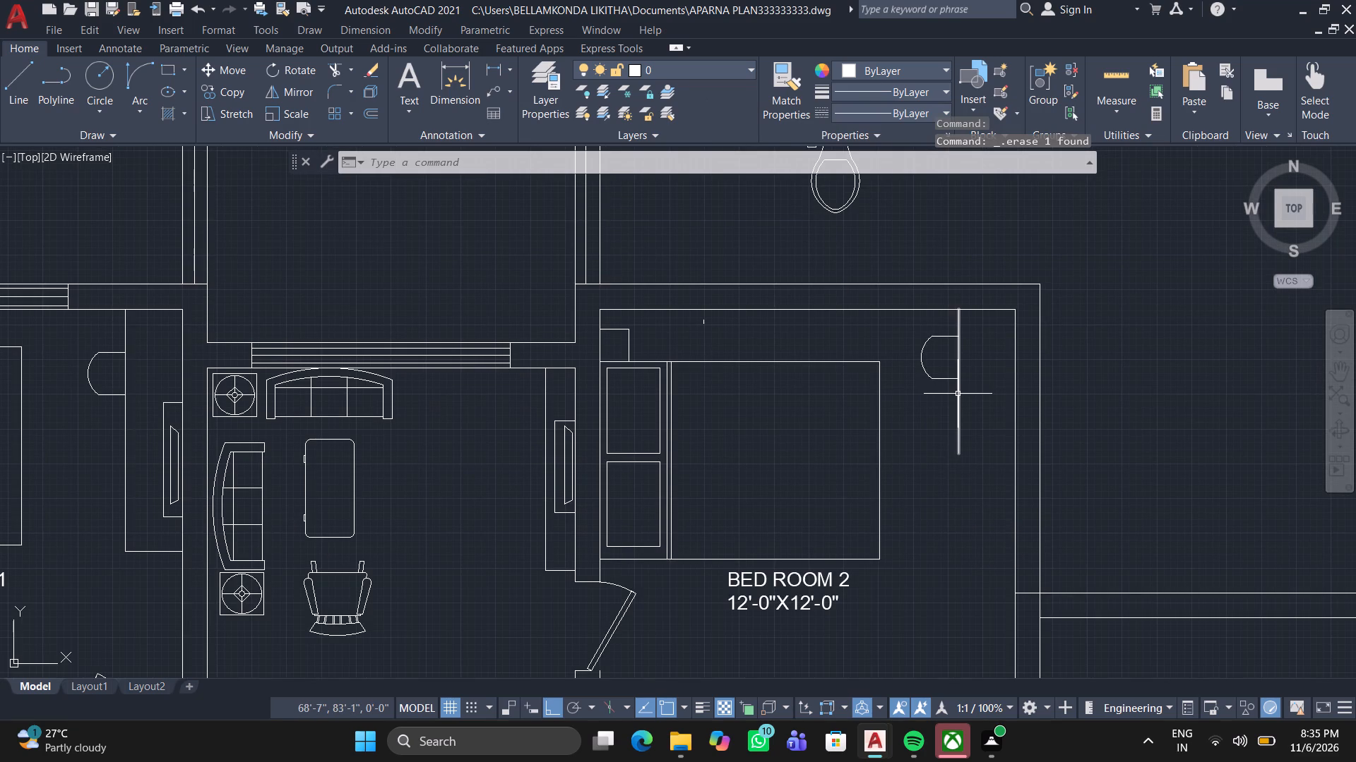
click(958, 394)
click(958, 454)
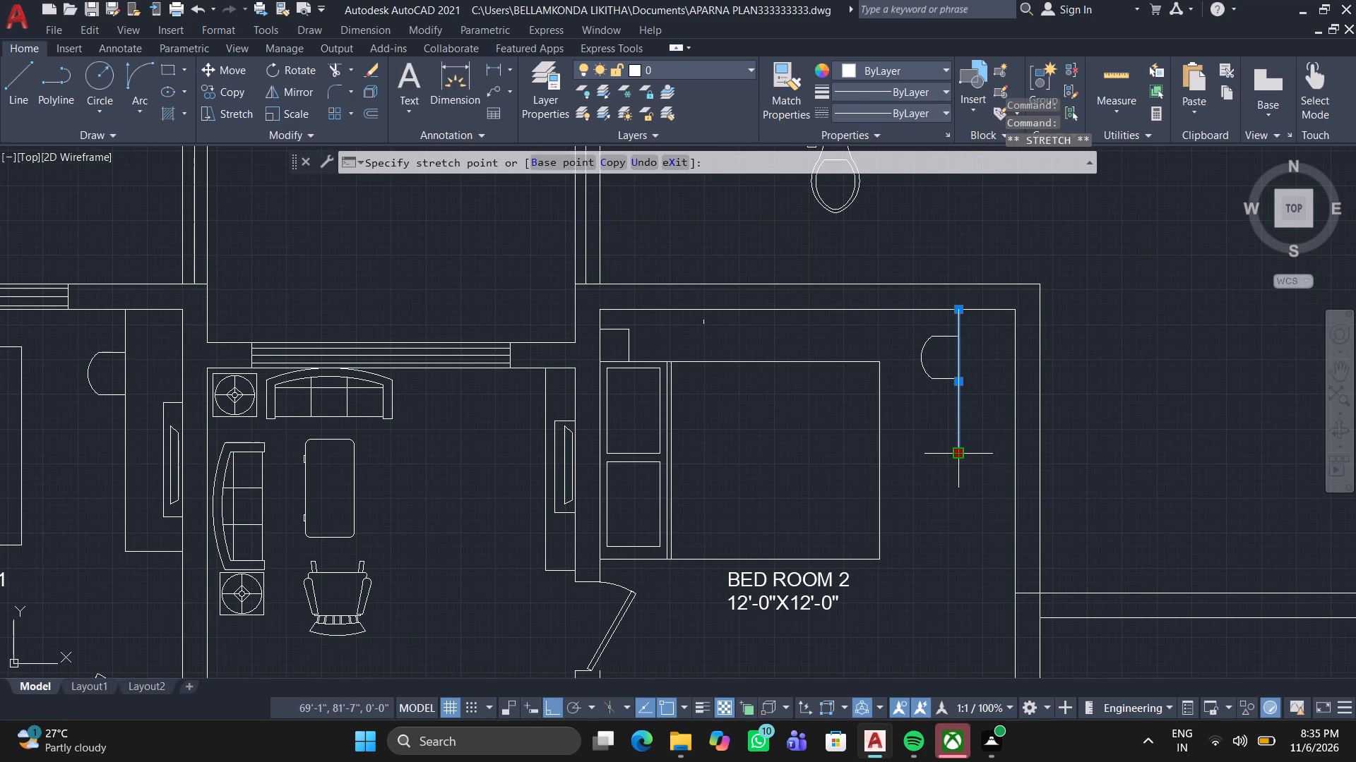
click(956, 509)
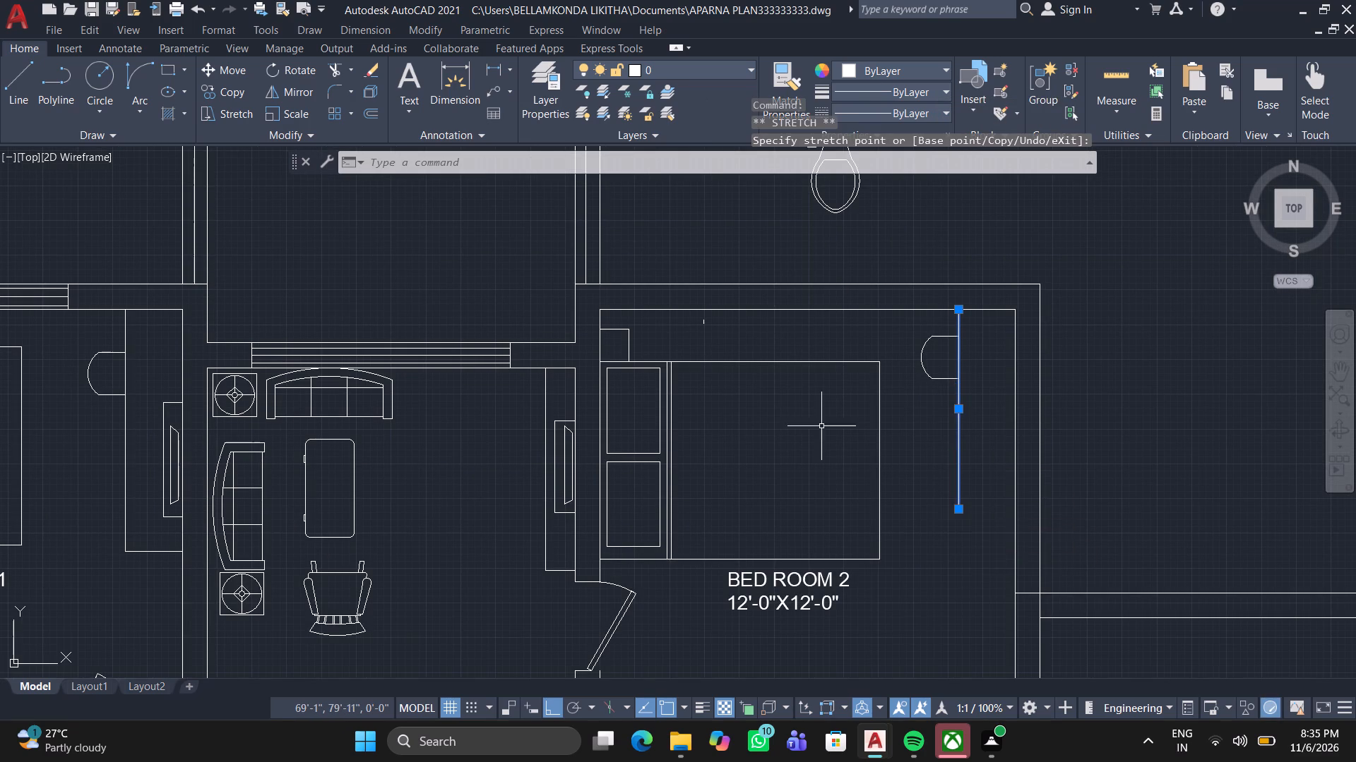
Close the lower end of Bedroom 2's desk with a line from its front edge to the outer wall.
click(17, 65)
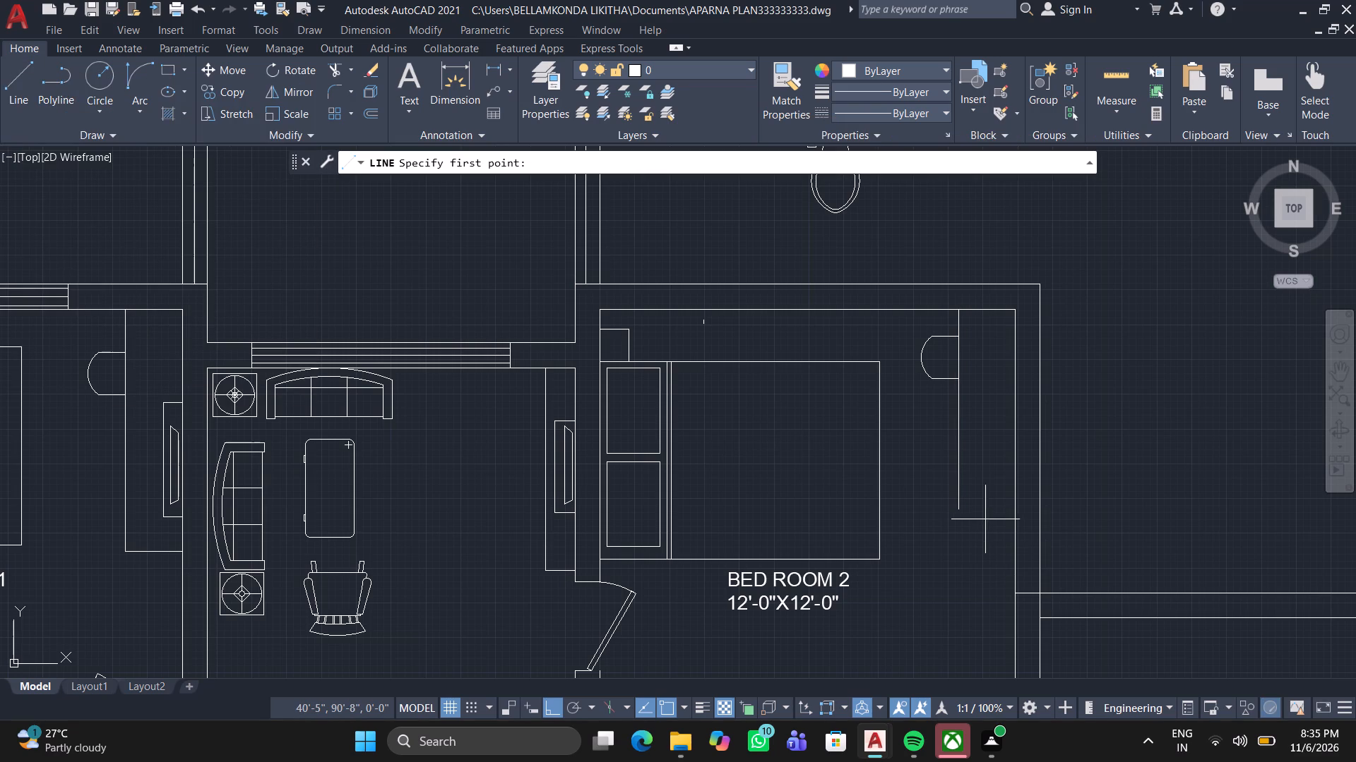
drag(963, 506, 977, 507)
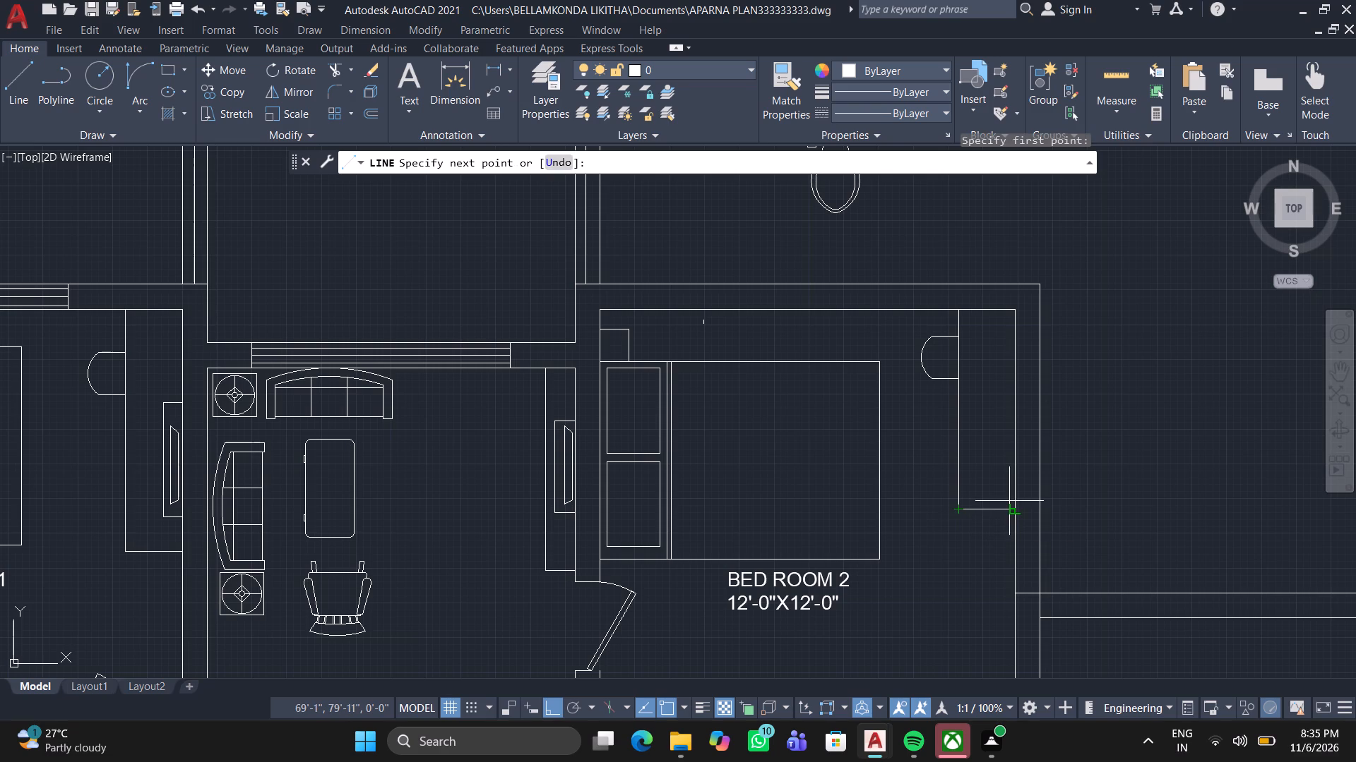
click(1016, 511)
key(space)
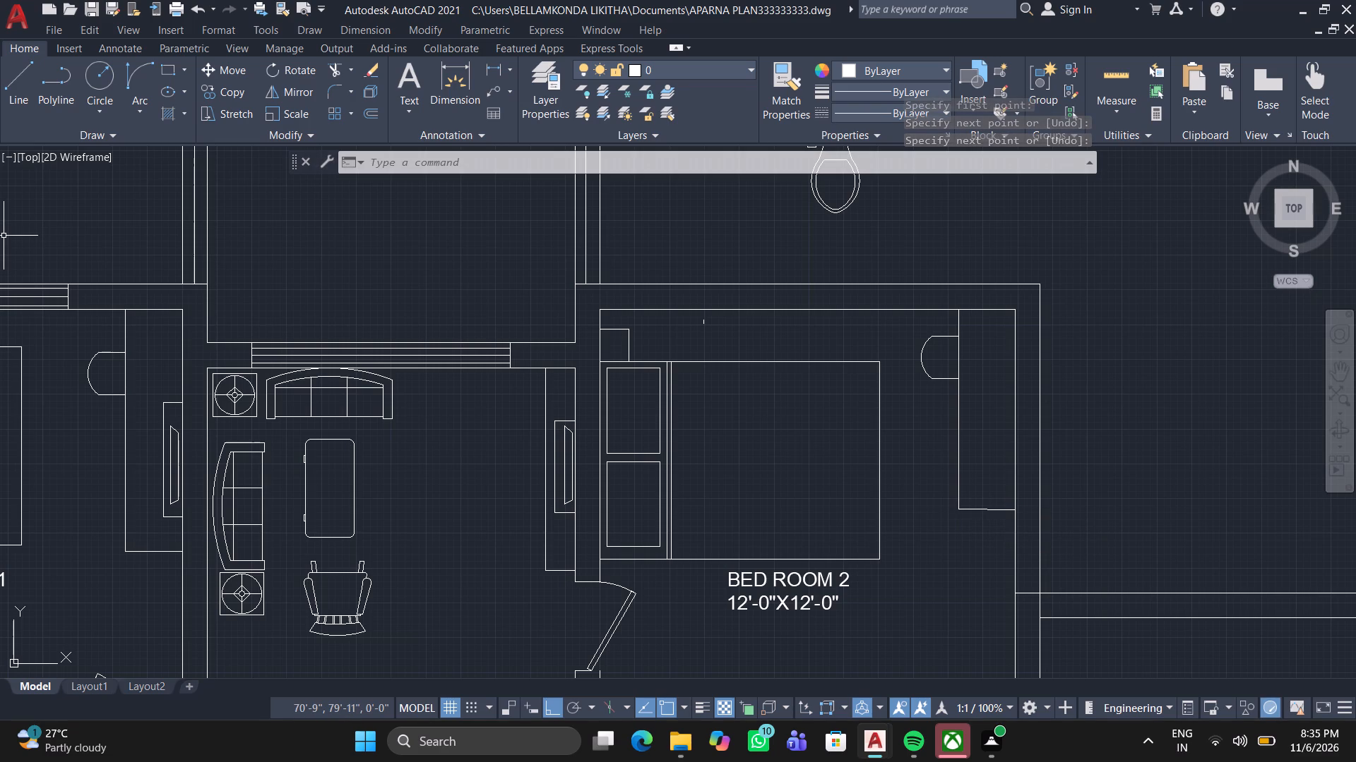
Copy the television symbol from the living room's wall unit to Bedroom 2's desk, against the outer wall below the chair.
scroll(568, 413, up, 1)
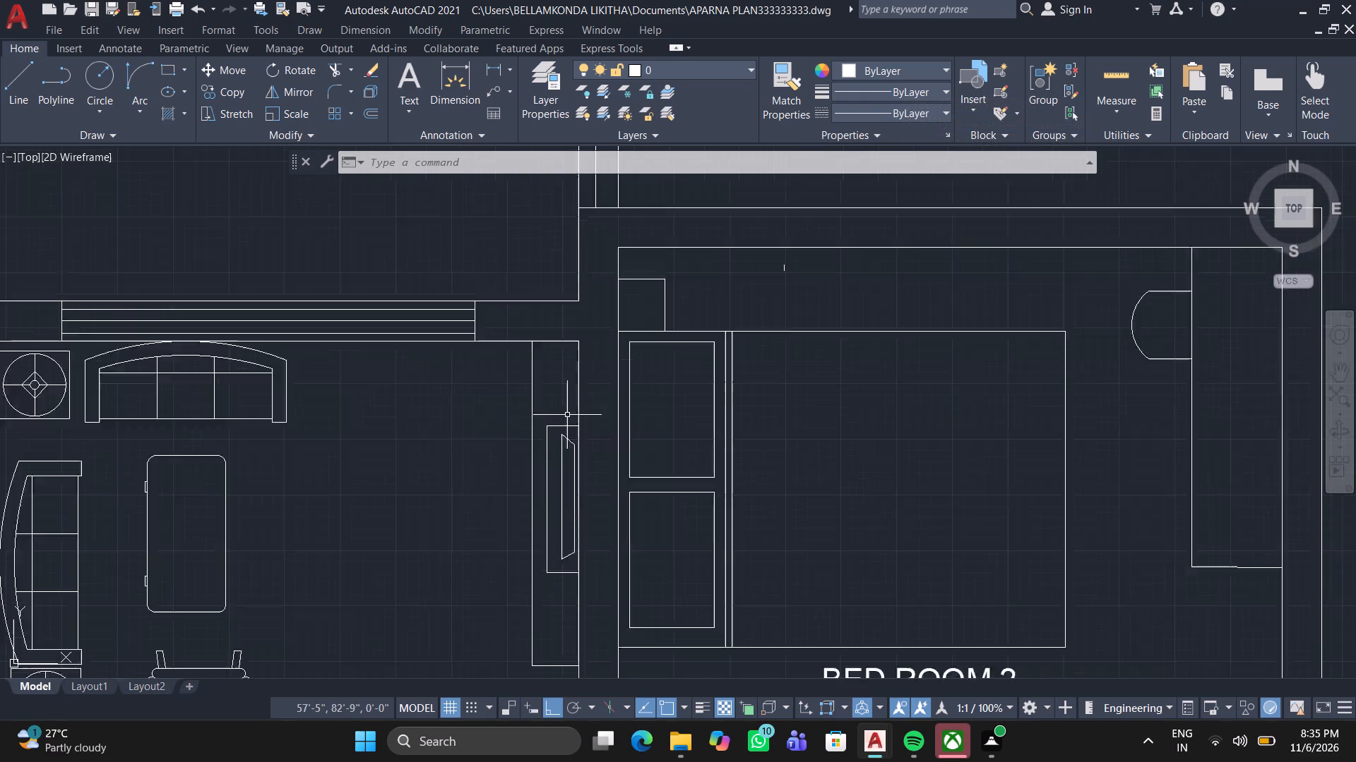
scroll(567, 415, up, 1)
drag(520, 407, 545, 437)
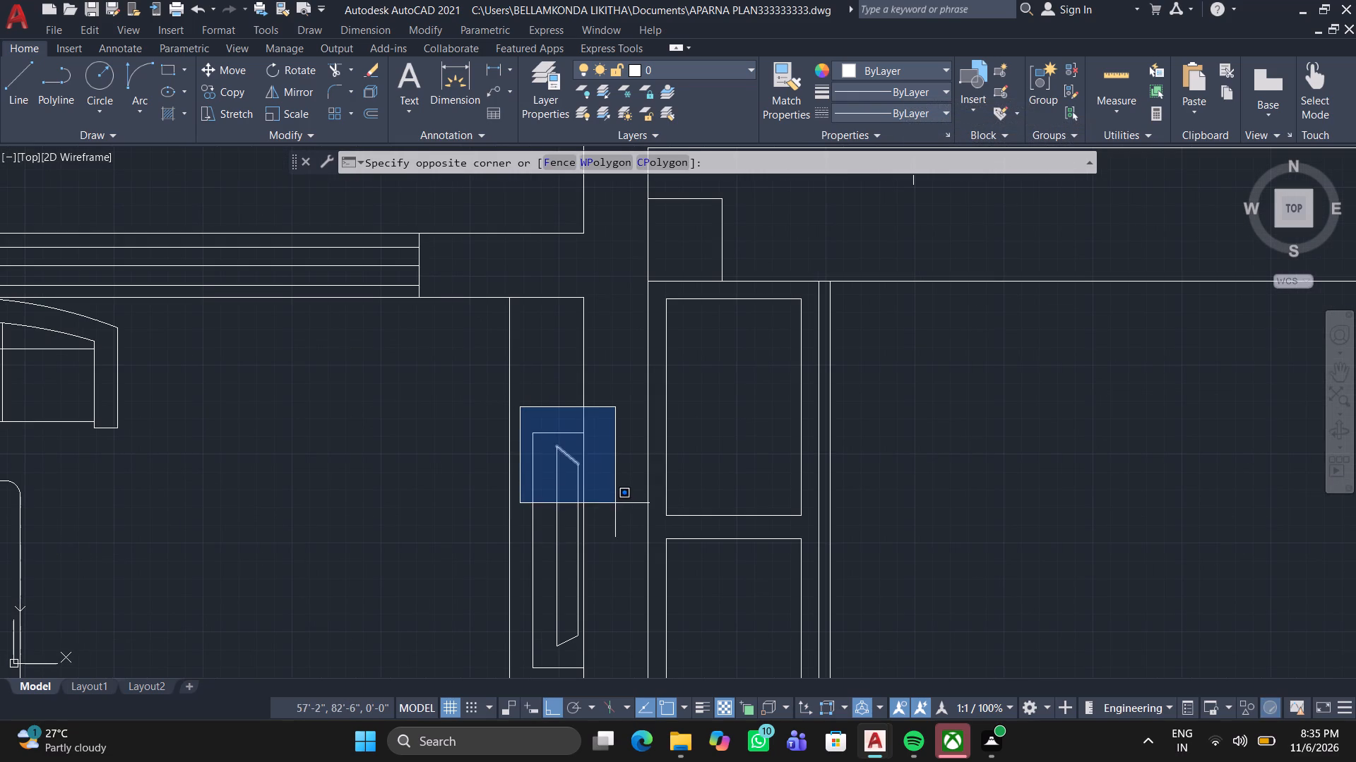
middle_drag(615, 503, 617, 342)
click(629, 526)
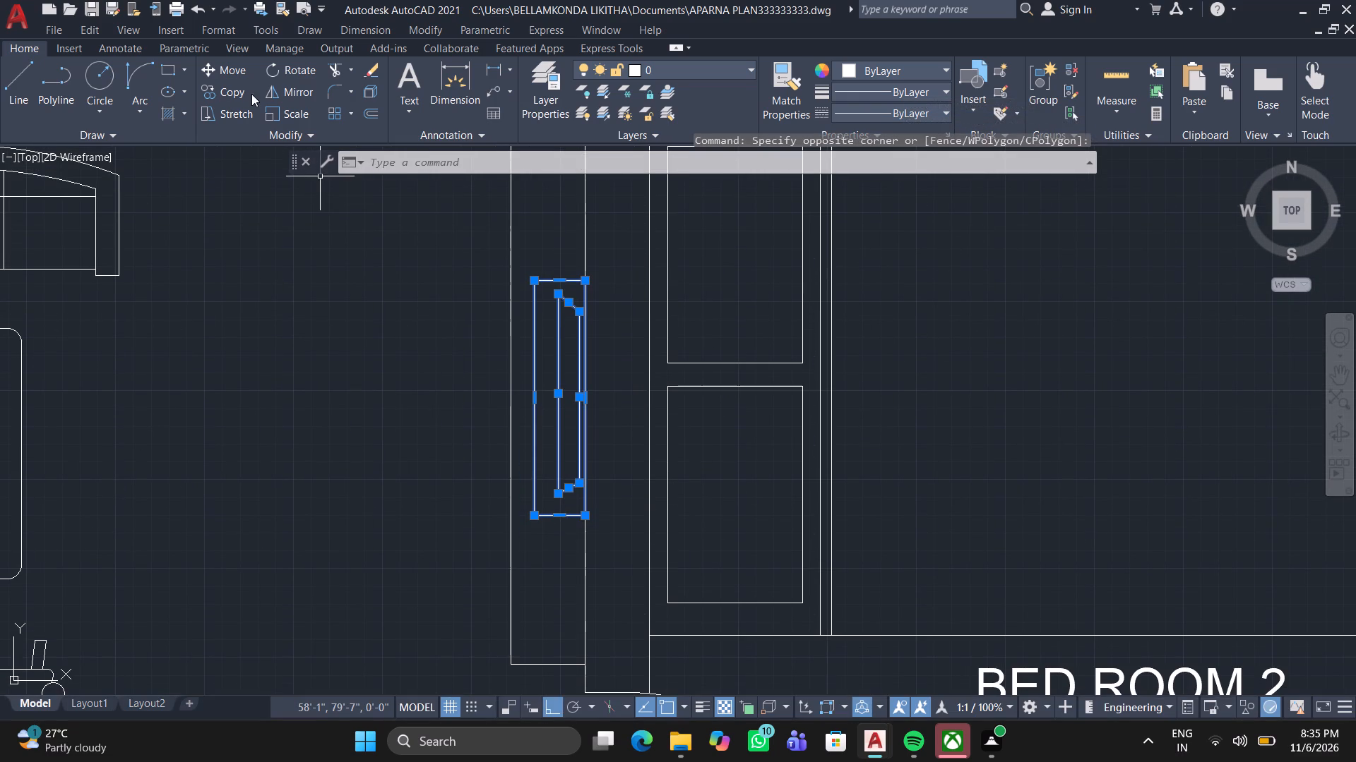
drag(234, 85, 249, 95)
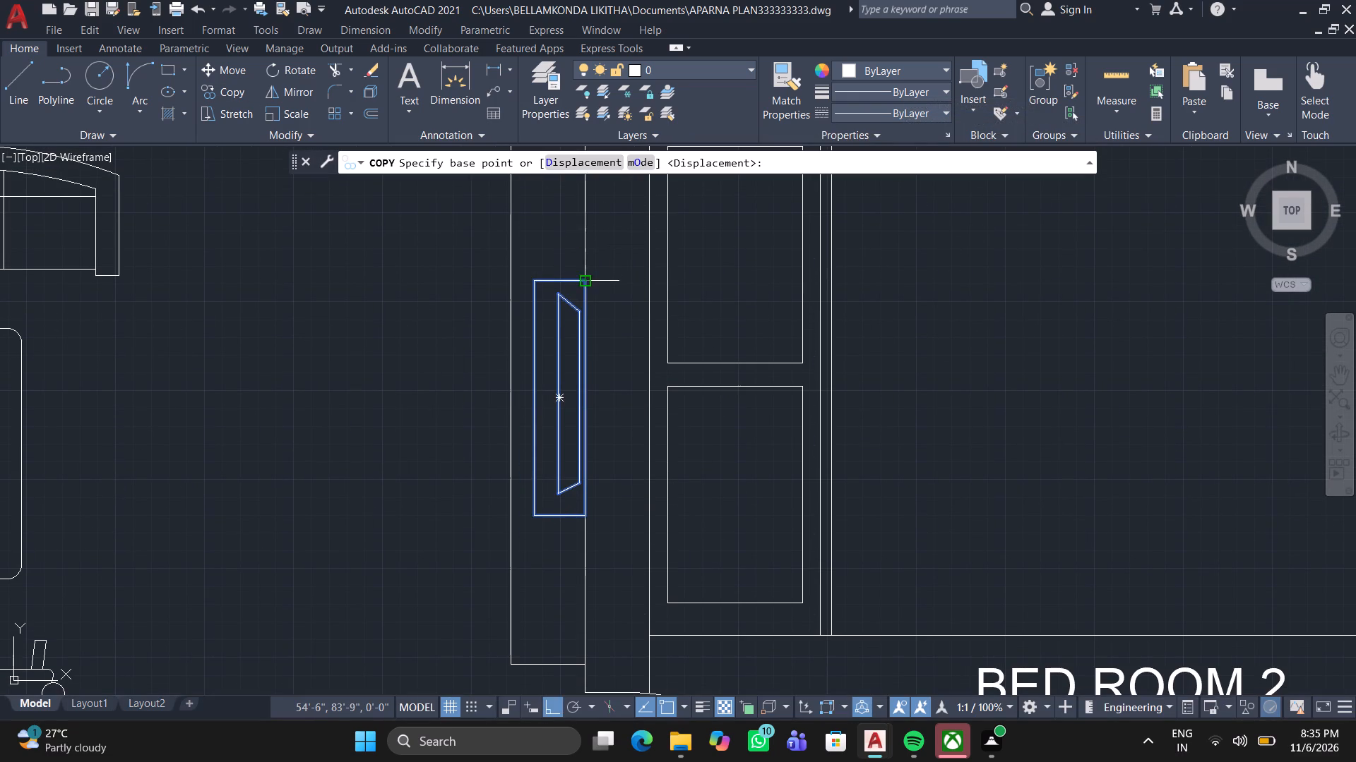
drag(583, 284, 601, 289)
scroll(1221, 298, down, 2)
middle_drag(1210, 308, 571, 358)
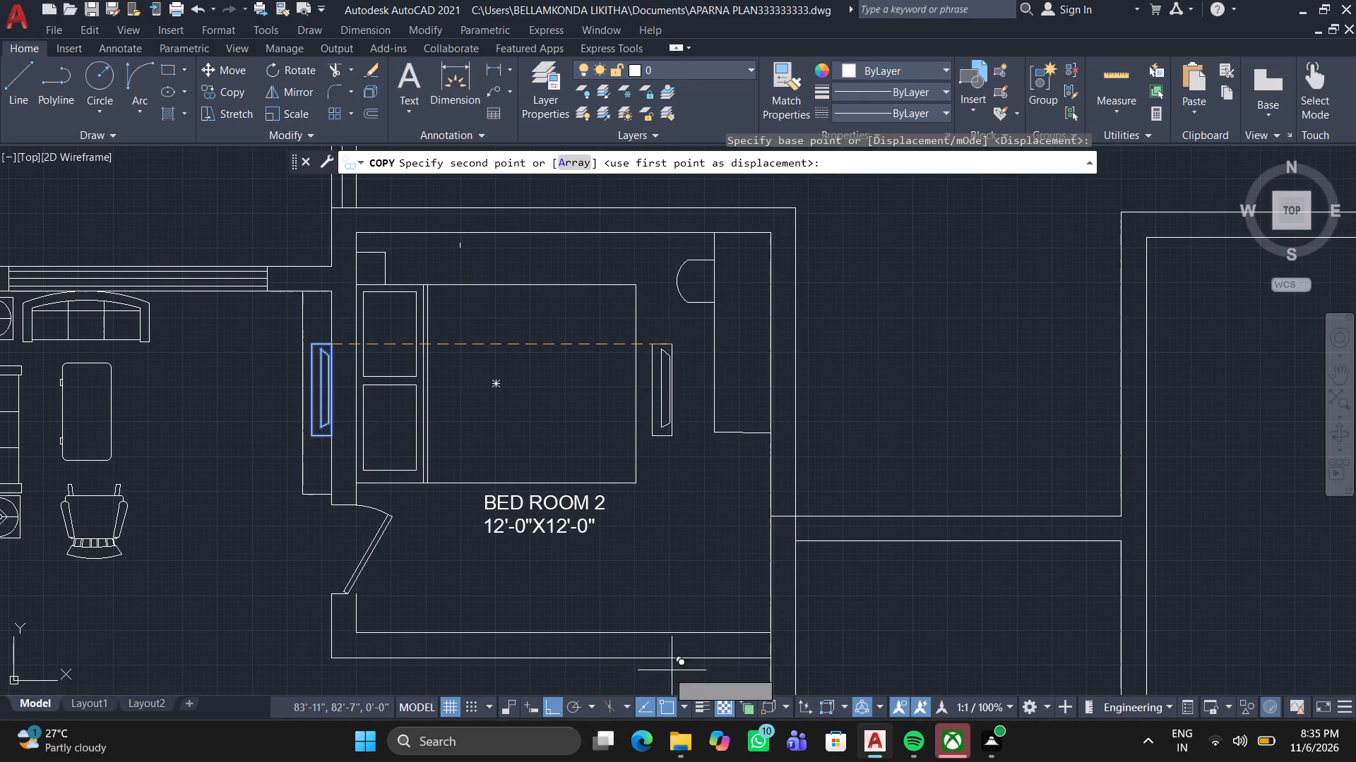
click(549, 701)
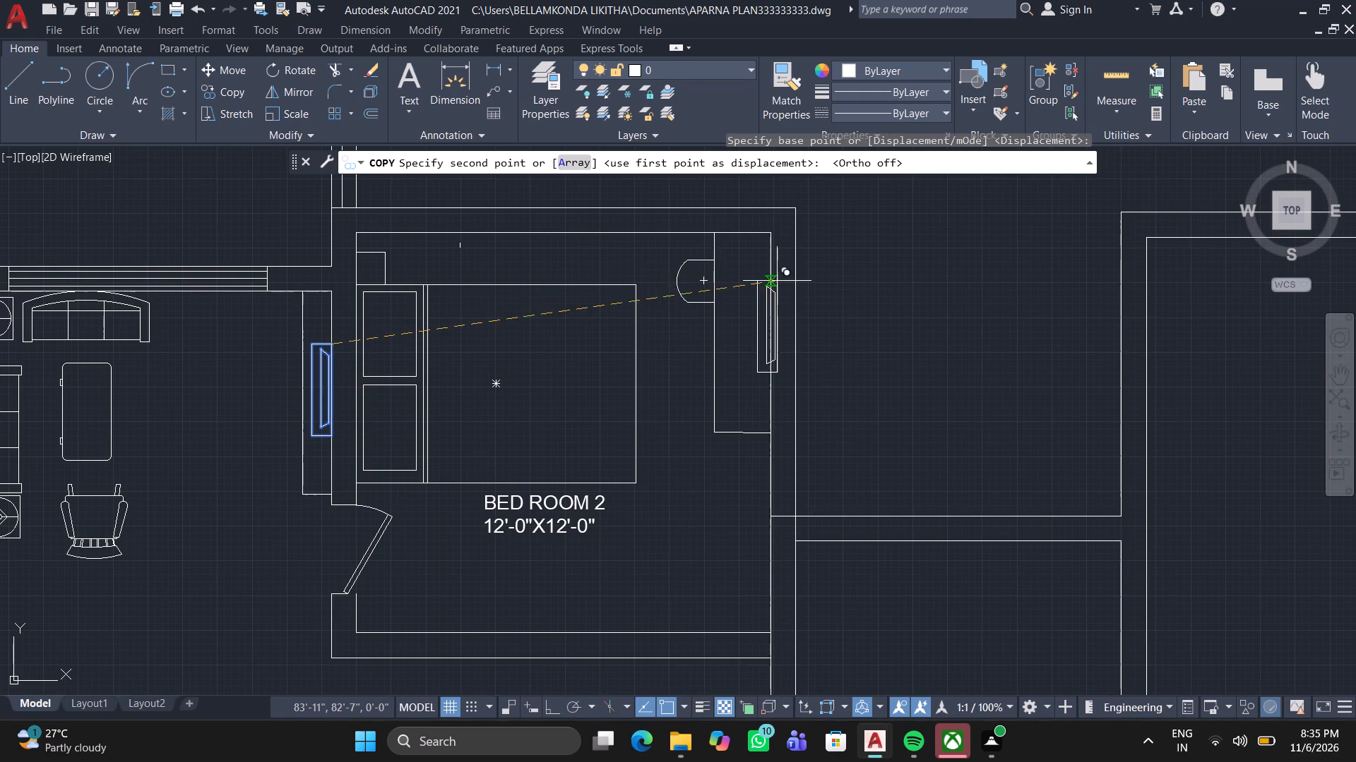
scroll(777, 281, up, 2)
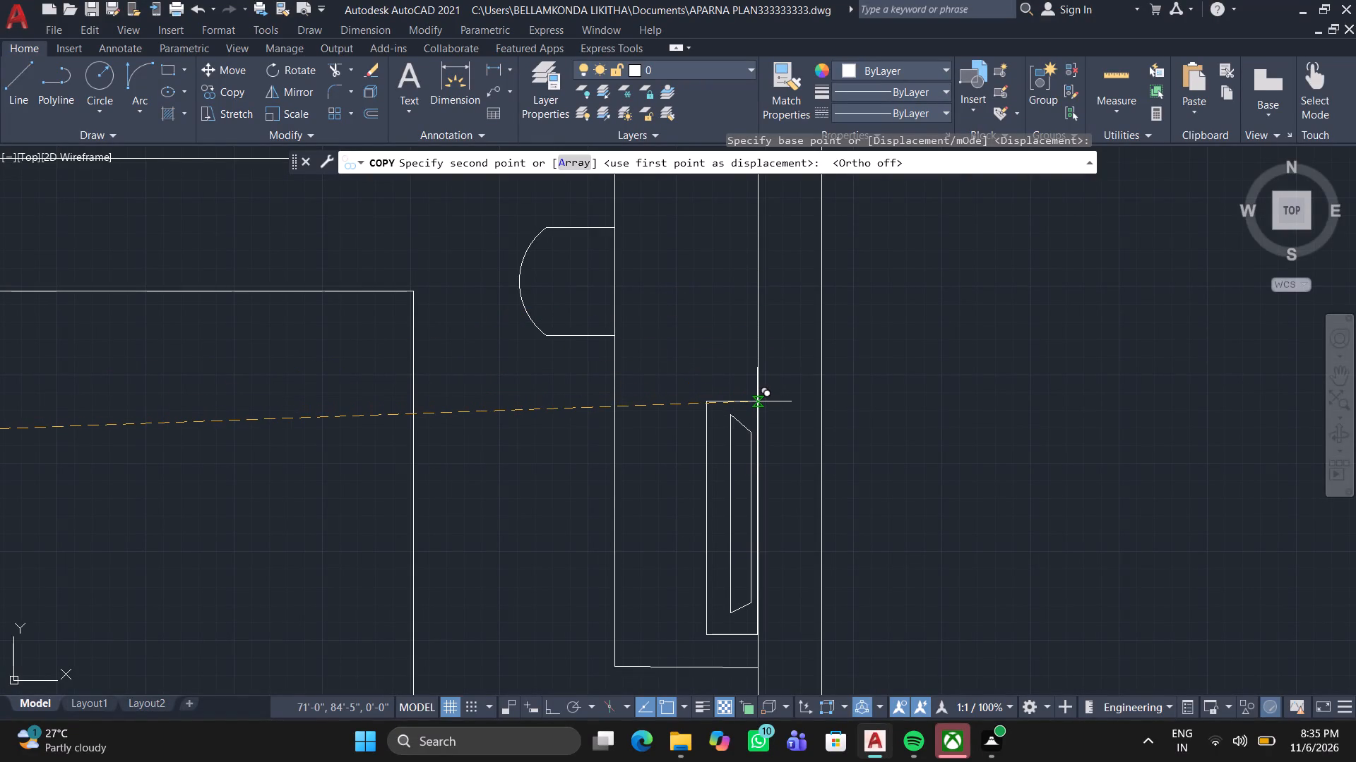
click(759, 403)
key(space)
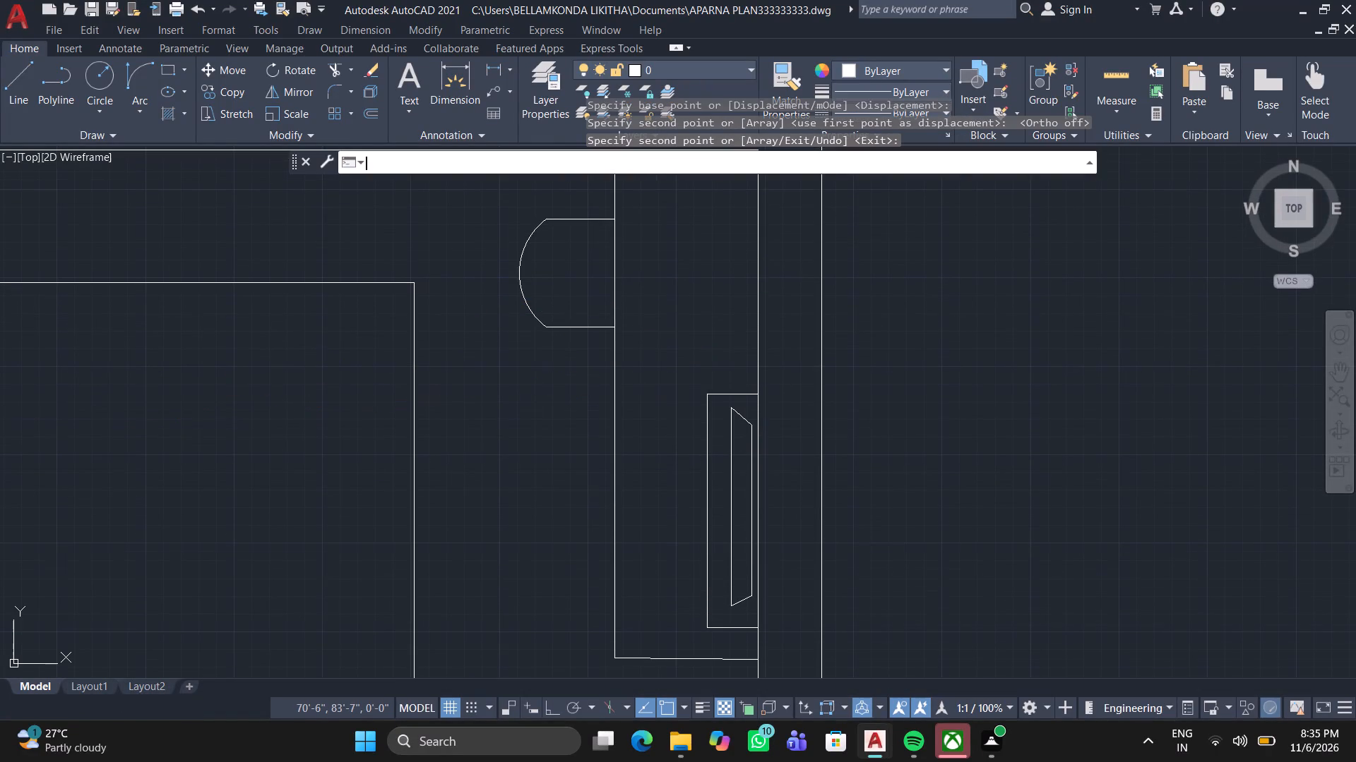
scroll(688, 365, down, 2)
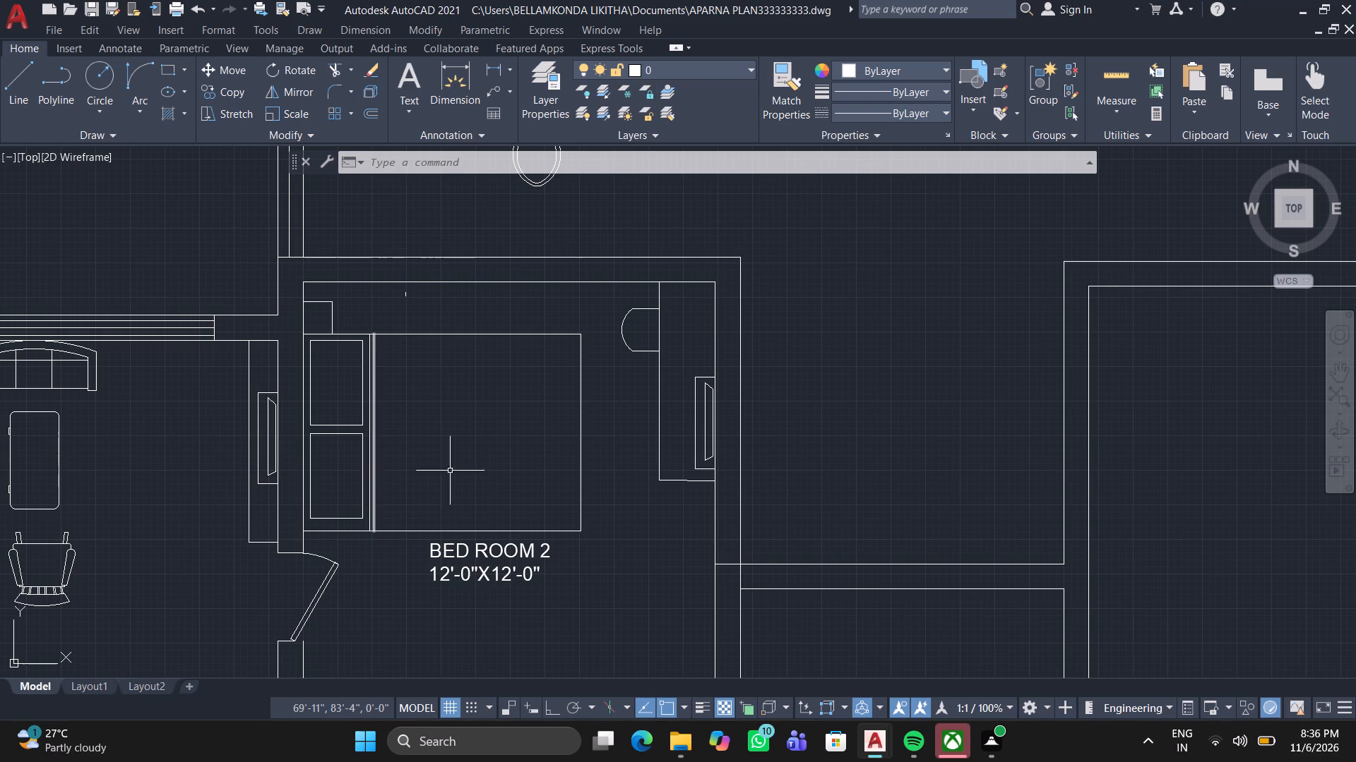
Move the BED ROOM 2 label straight down by about 1'-5", clear of the bed.
click(458, 552)
middle_drag(480, 509, 482, 406)
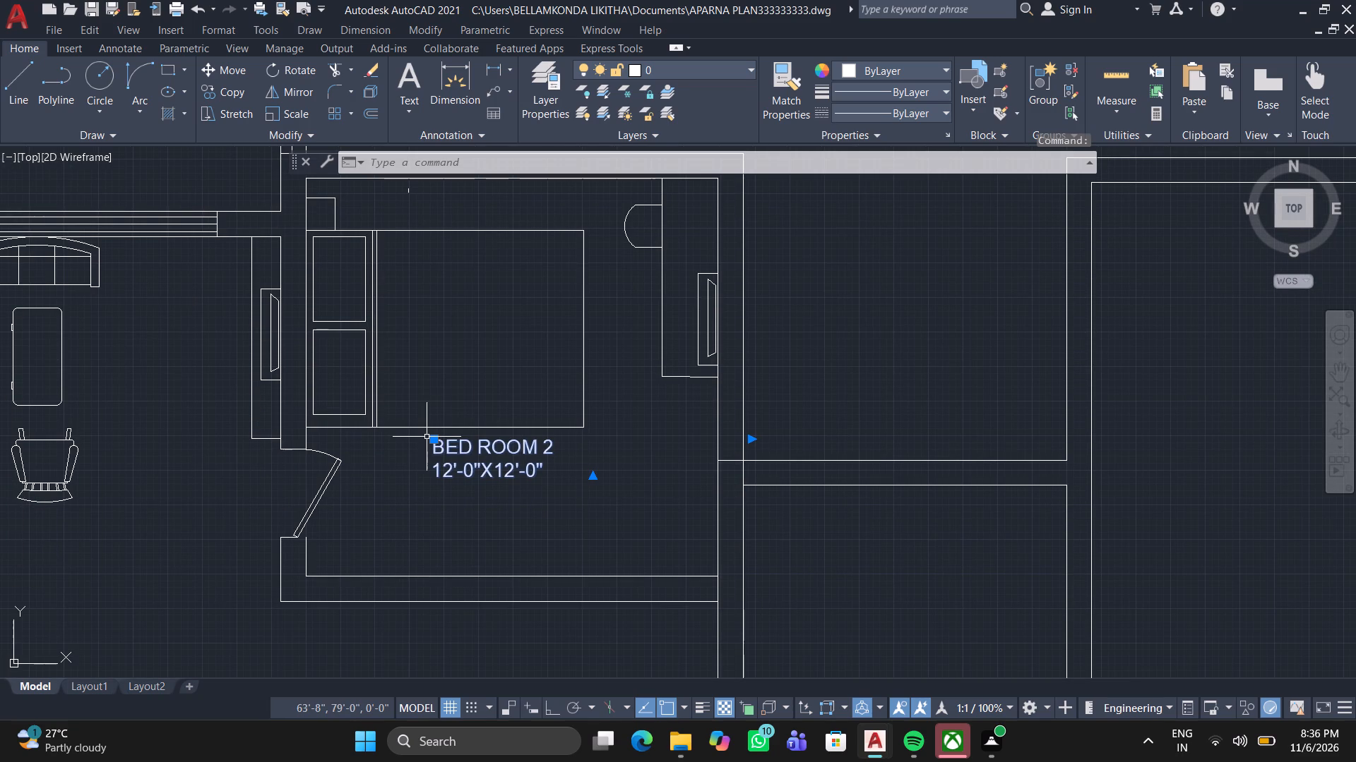
click(435, 440)
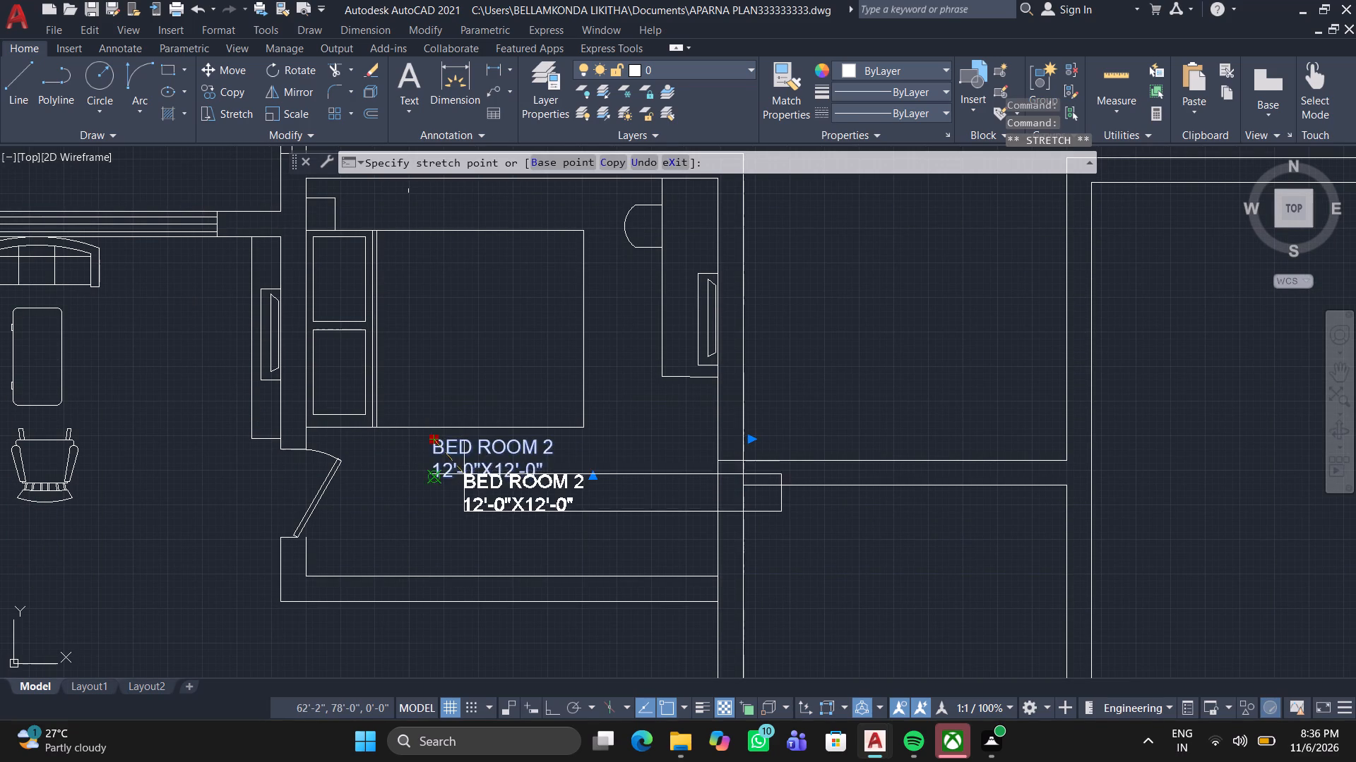
click(465, 476)
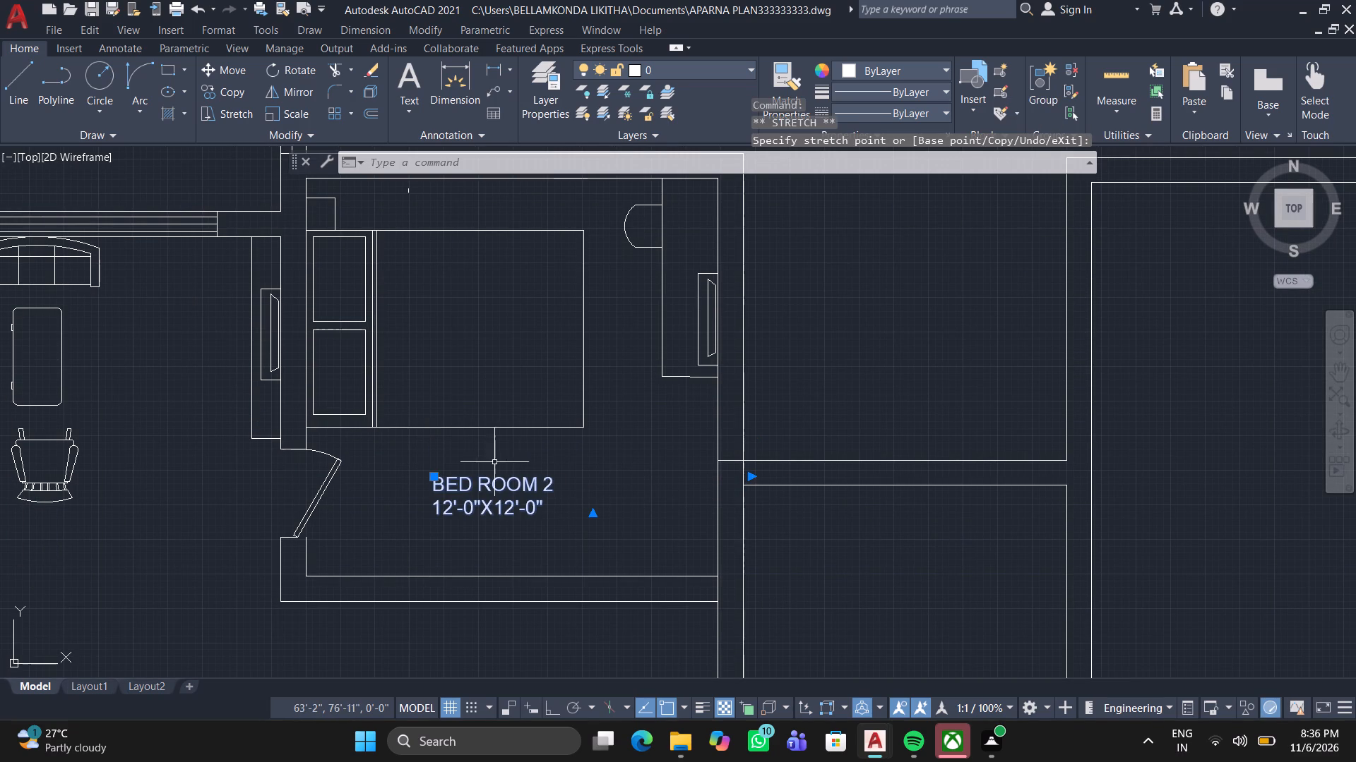
click(437, 476)
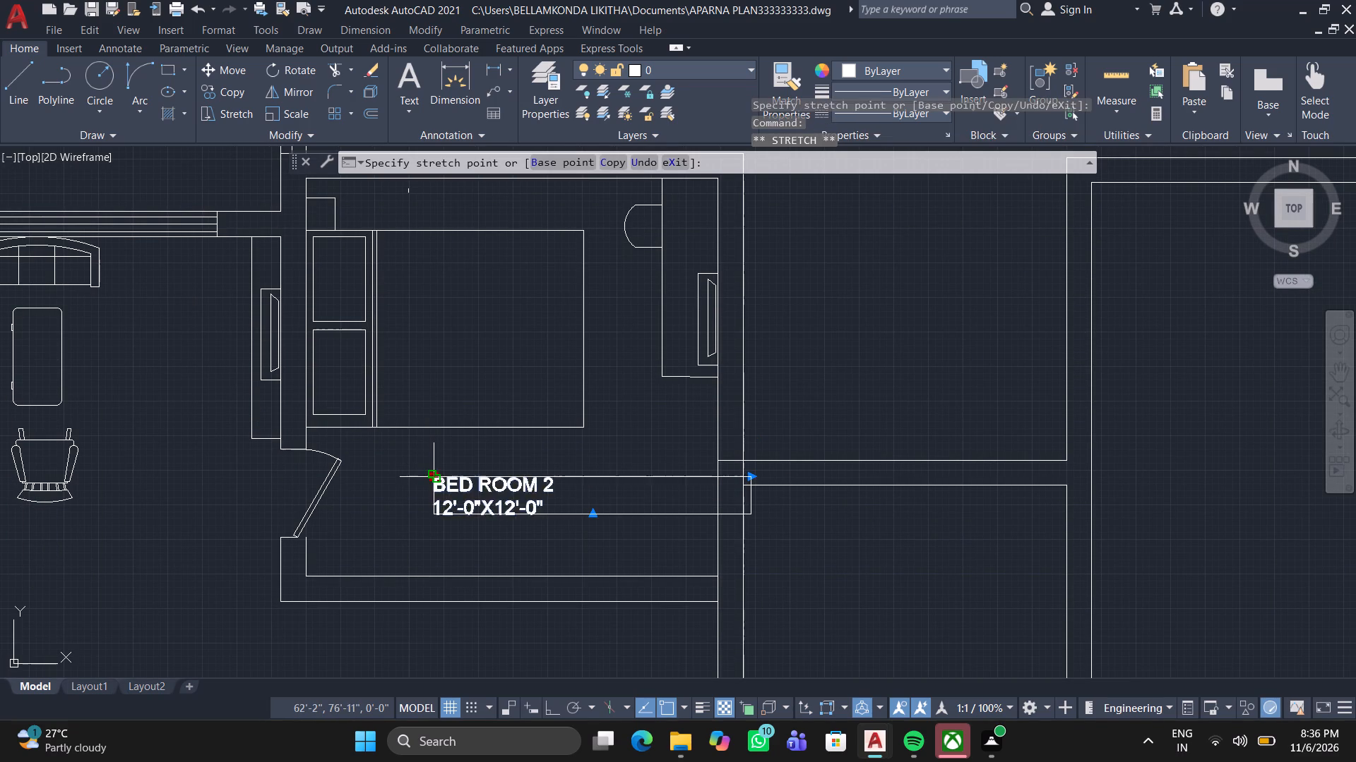
click(429, 464)
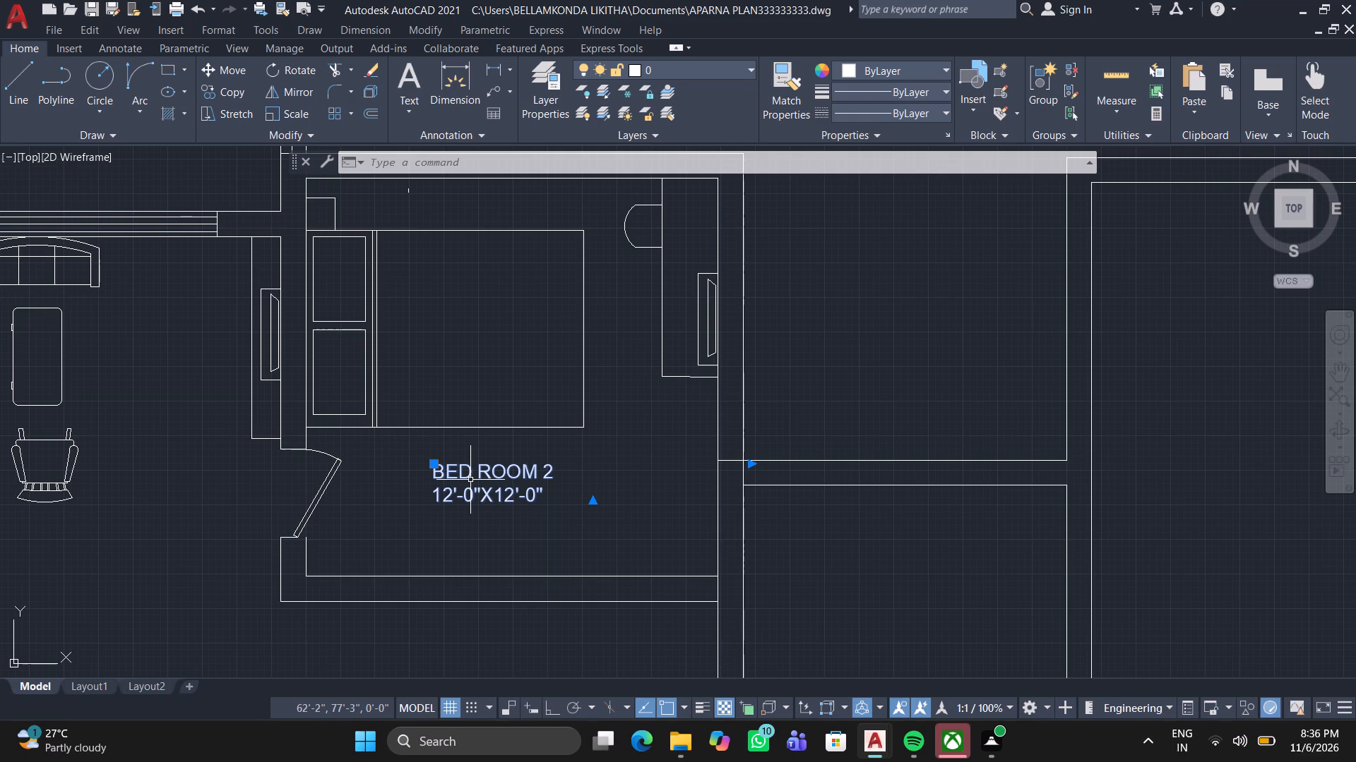
click(436, 463)
click(436, 488)
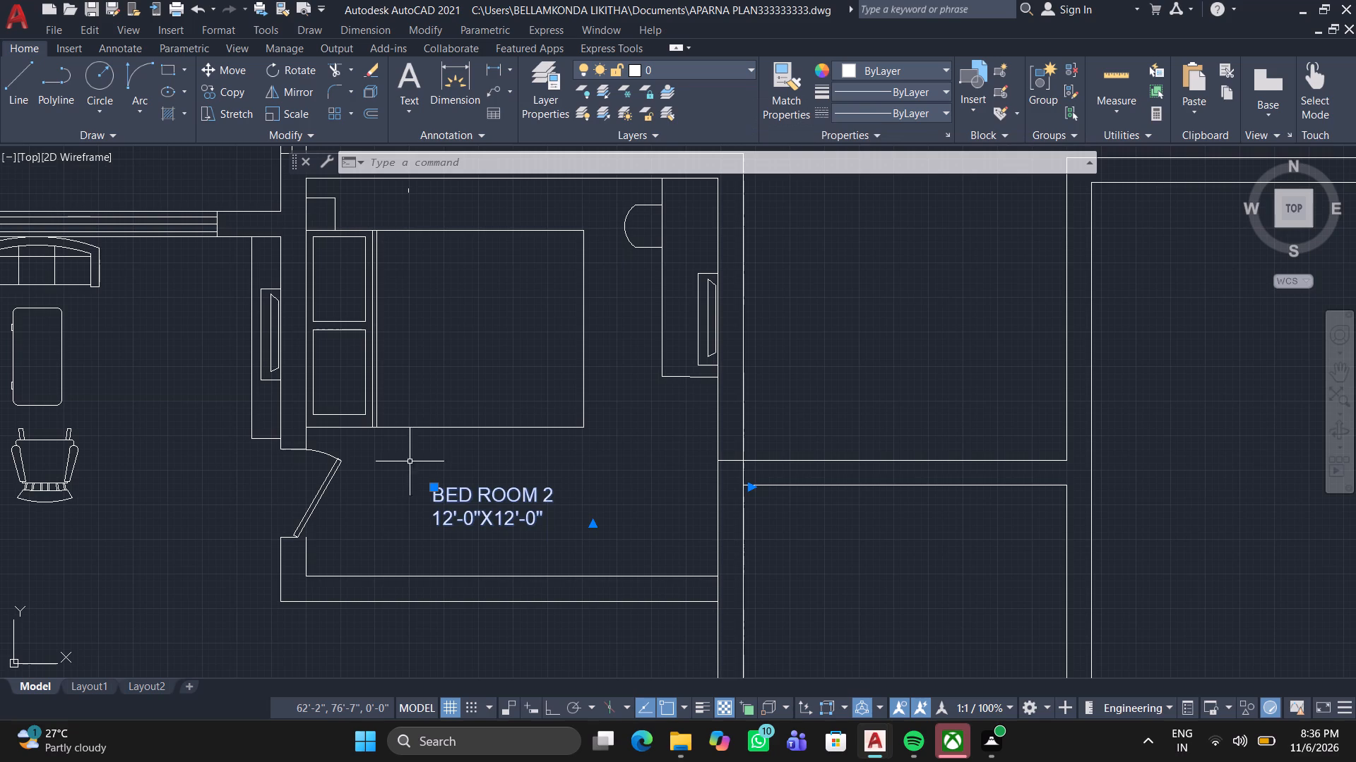
Draw a rectangular unit about 7'-1" long and 1'-9" deep along Bedroom 2's lower wall, ending at the outer wall.
click(13, 71)
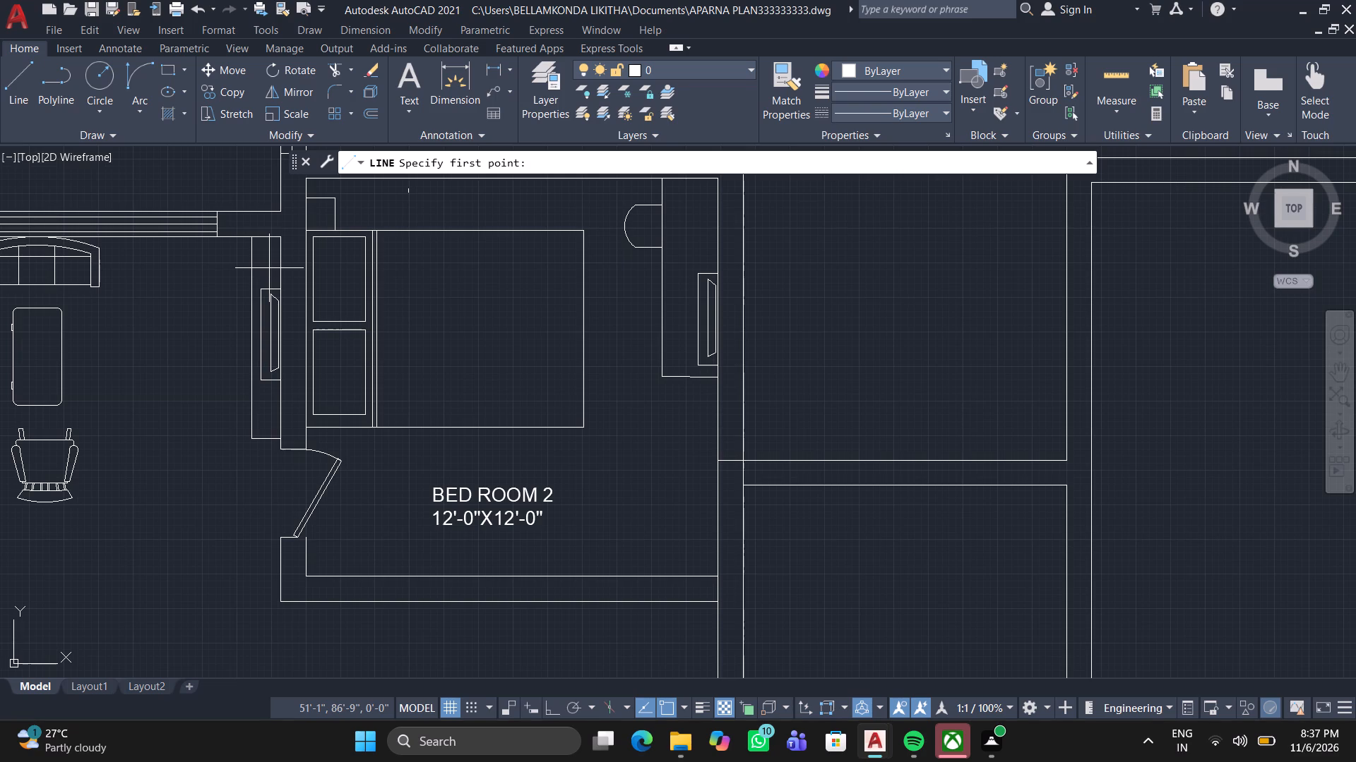
scroll(495, 576, up, 2)
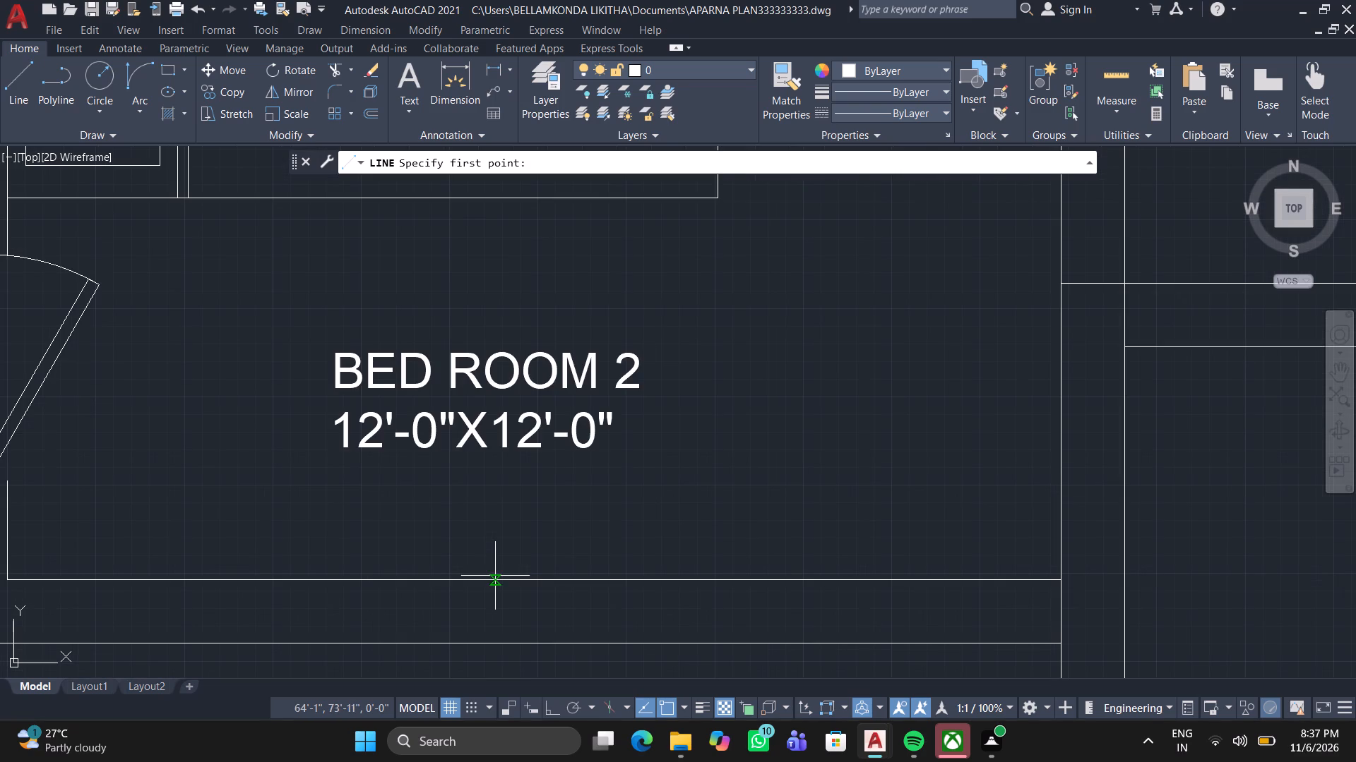
click(457, 574)
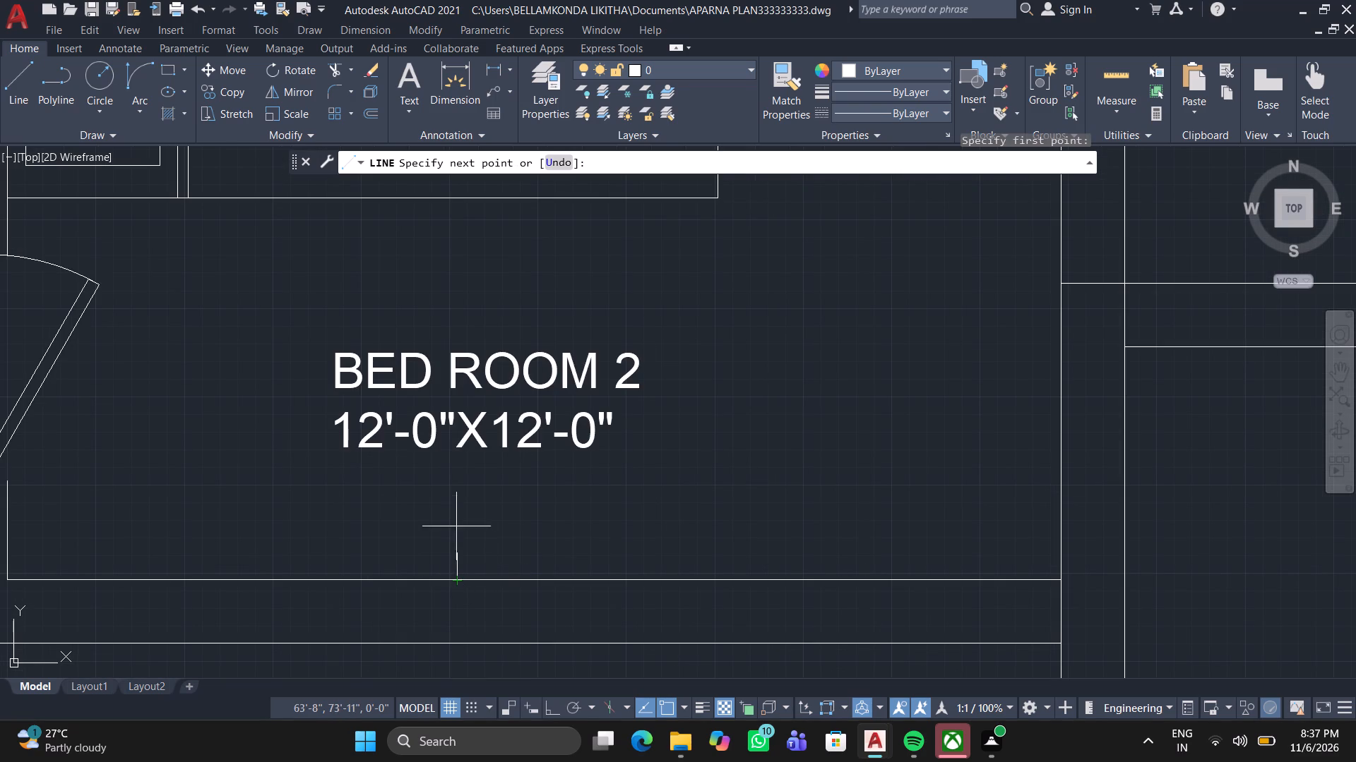
click(459, 431)
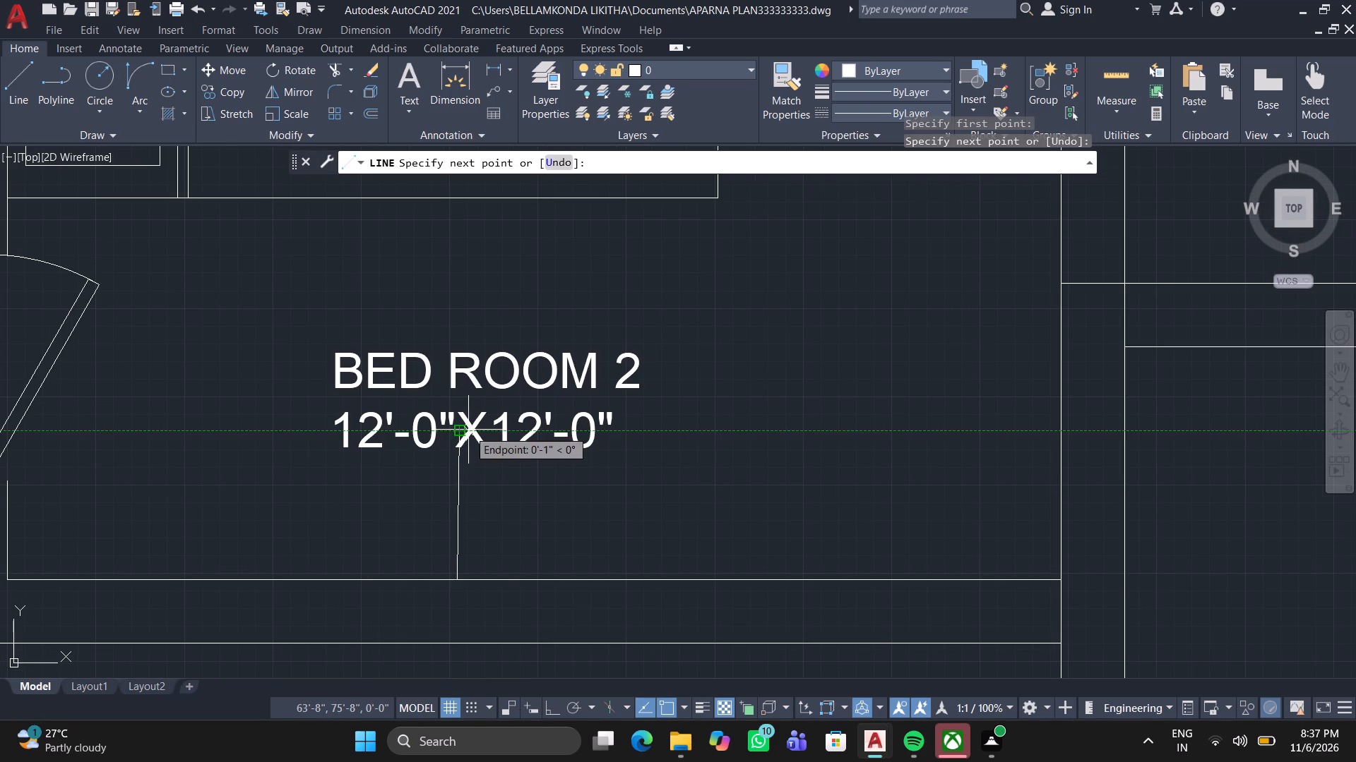
key(ctrl+z)
key(F8)
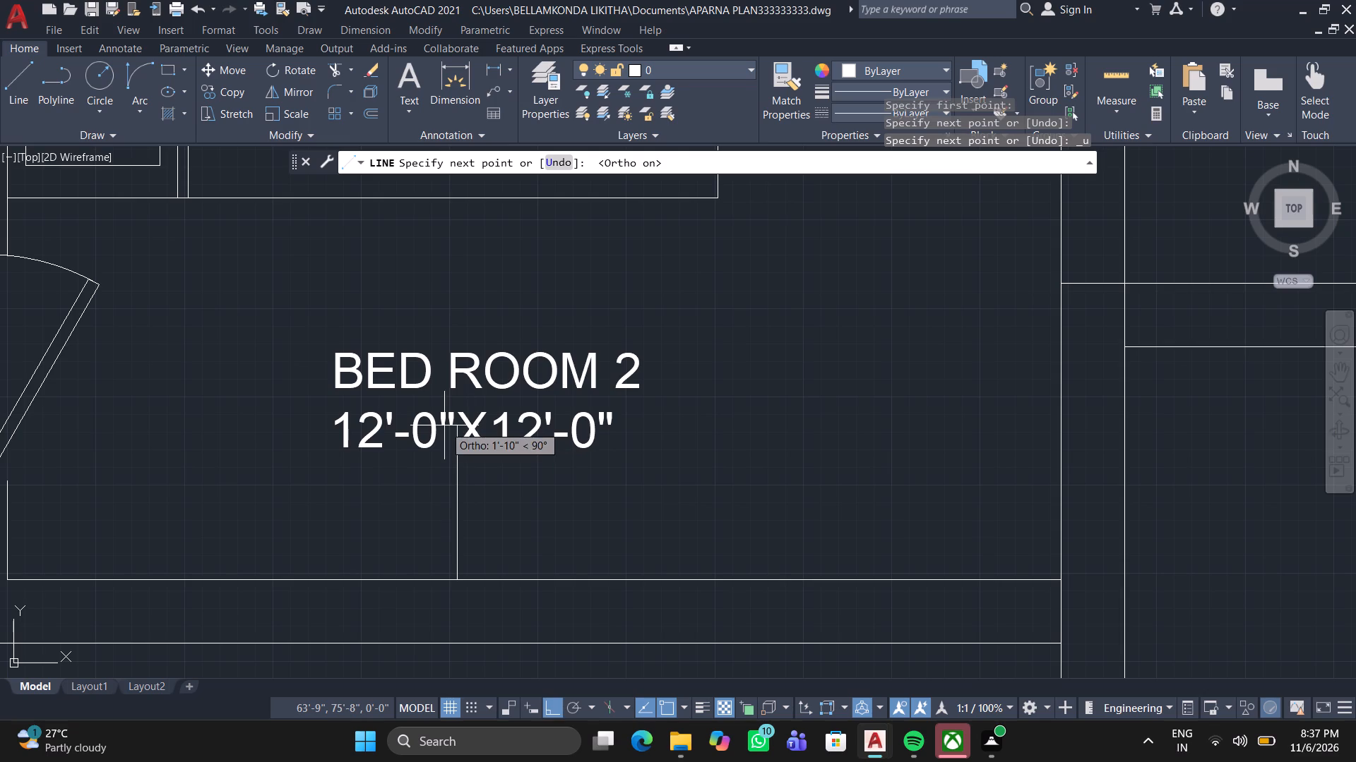
click(454, 431)
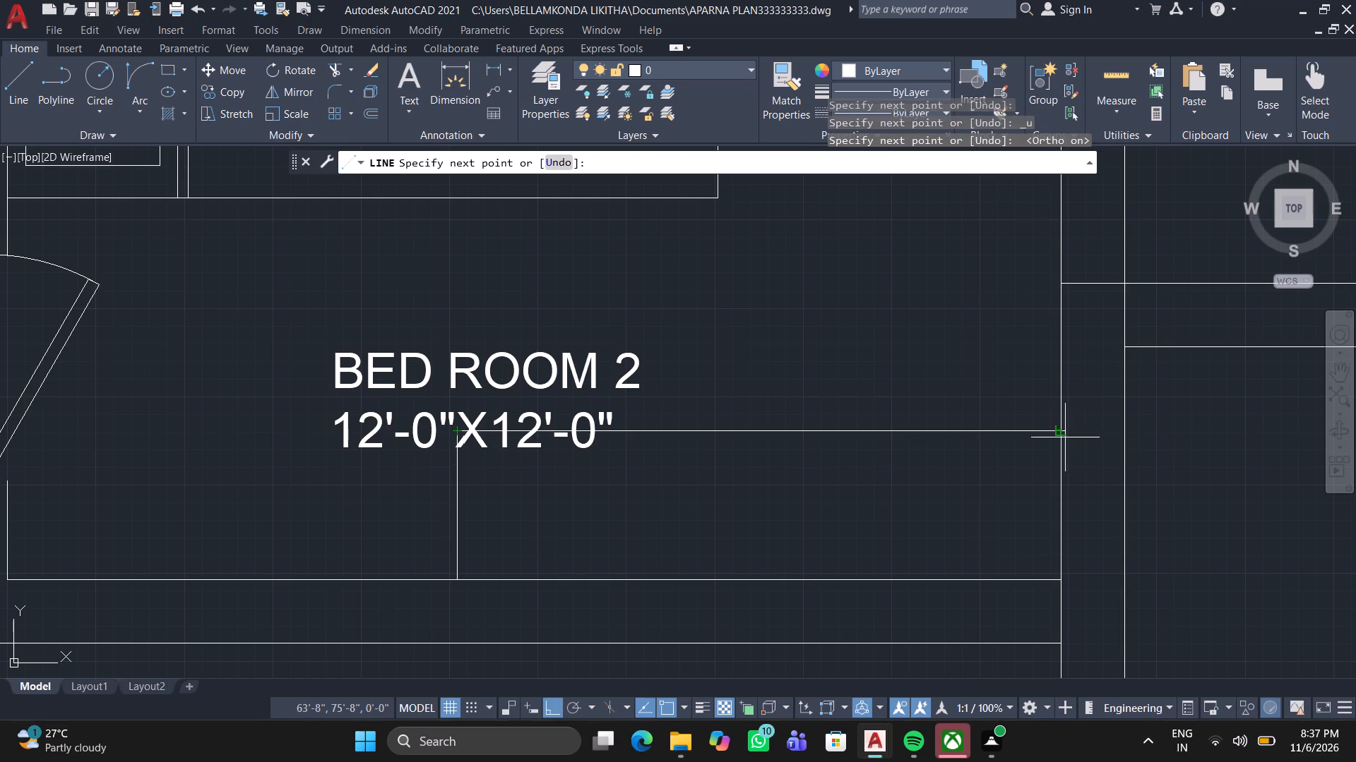
click(1062, 430)
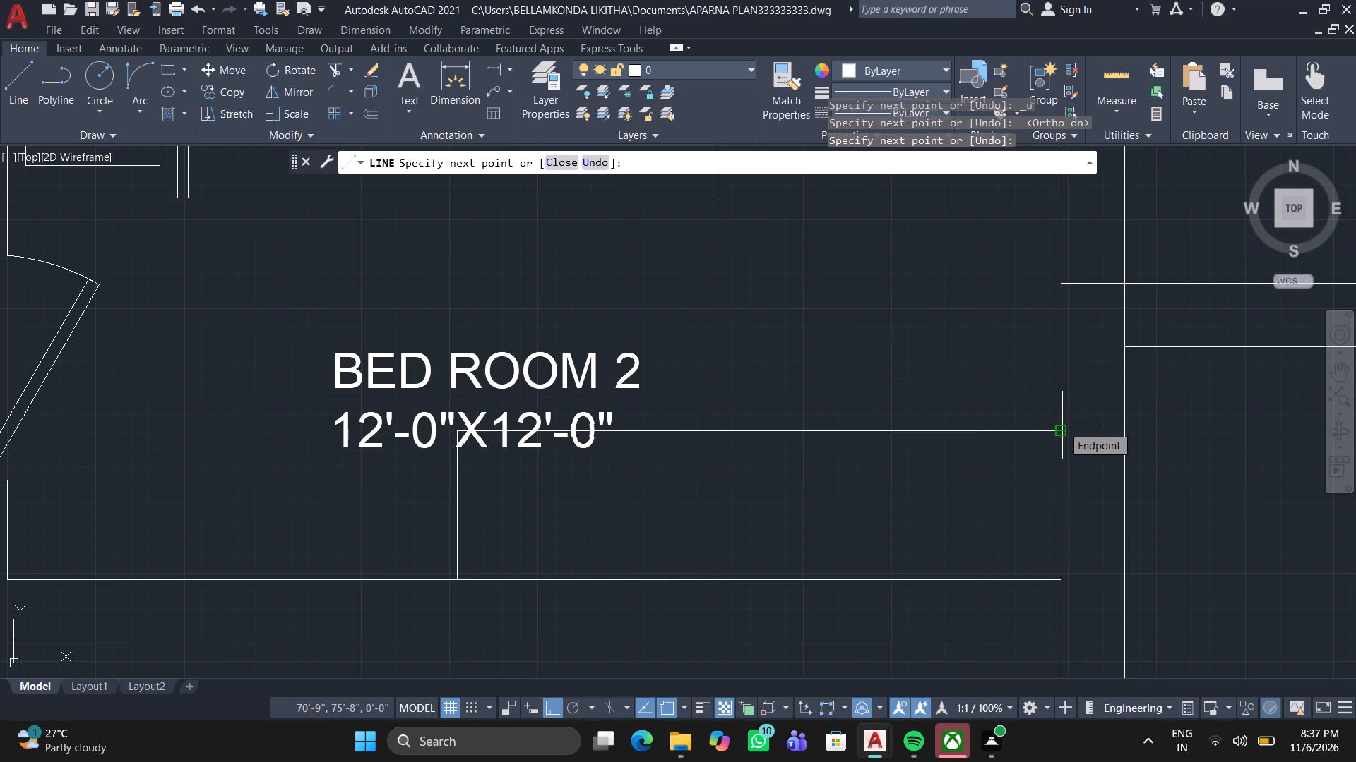
key(space)
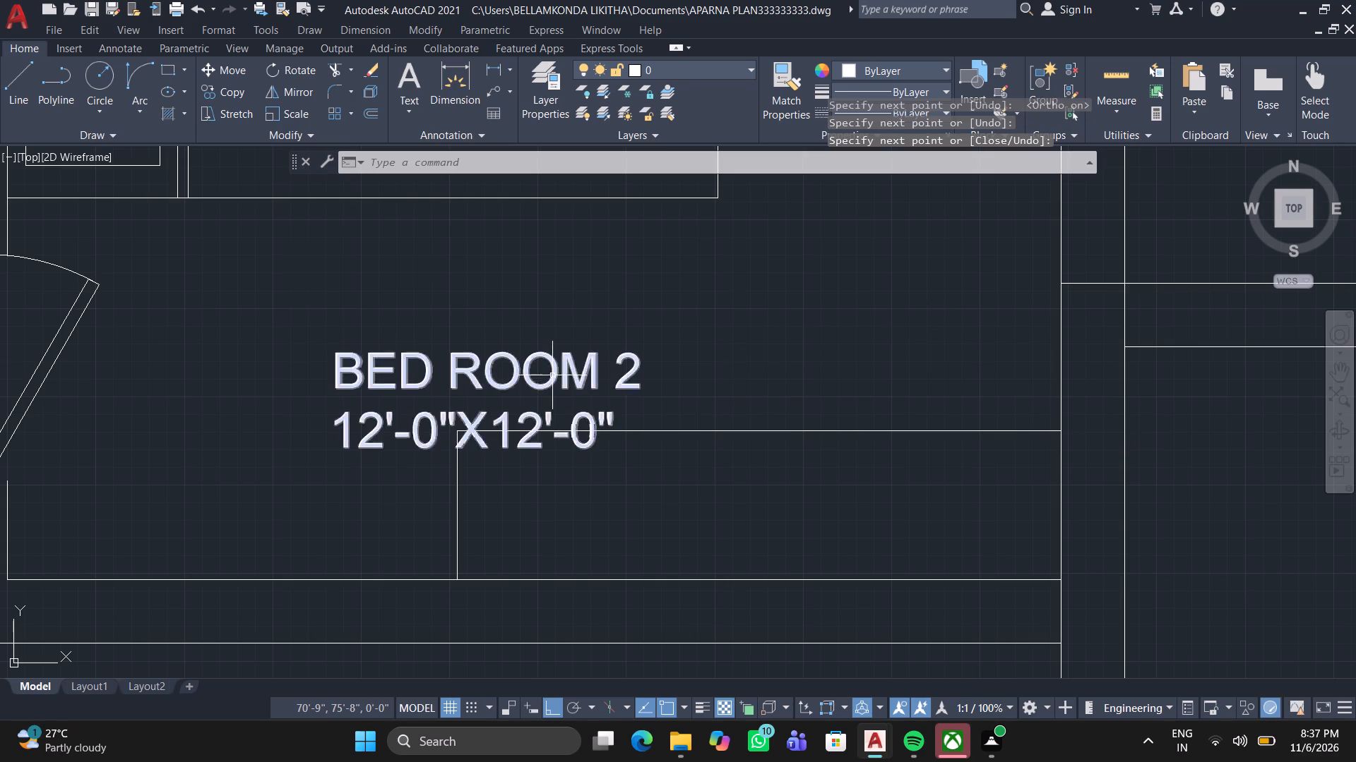
Move the BED ROOM 2 label straight up by about 0'-11", clear of the new unit.
click(552, 375)
drag(336, 352, 338, 332)
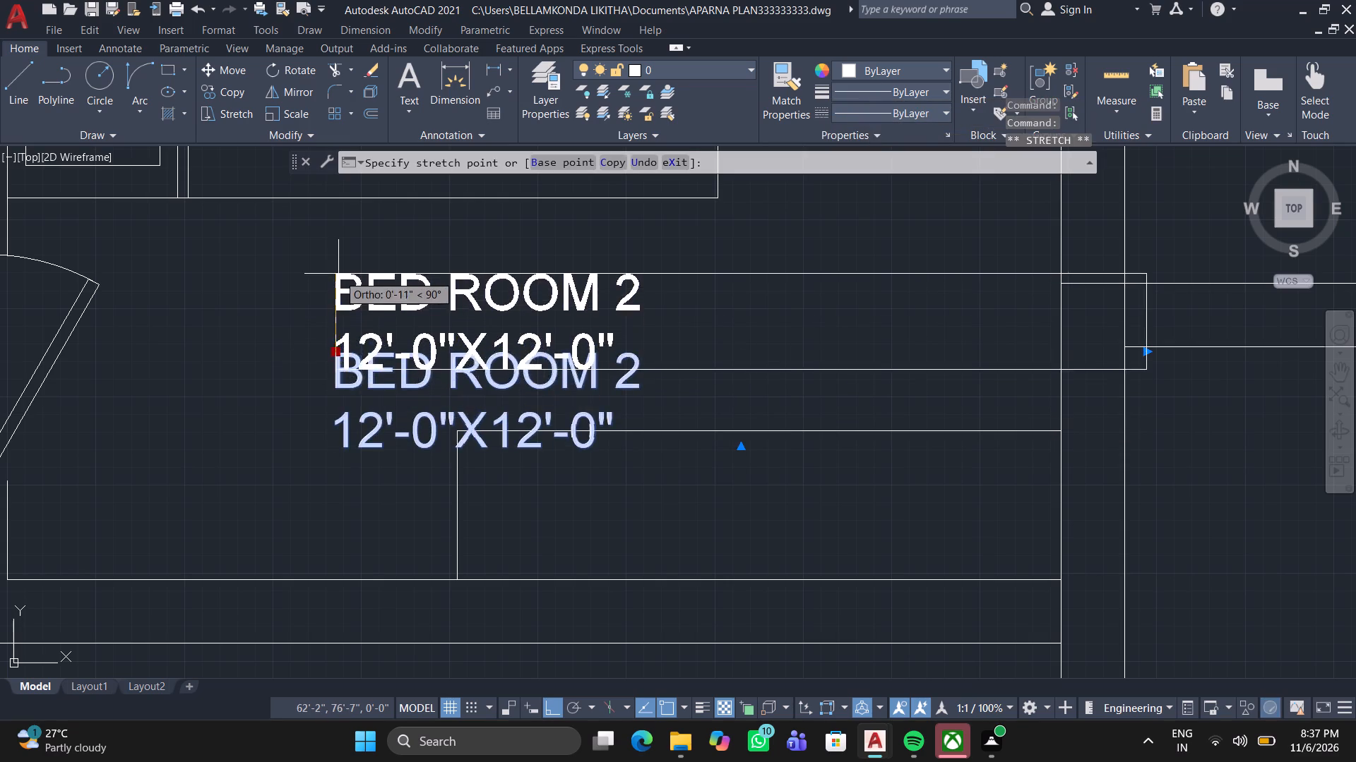
click(338, 272)
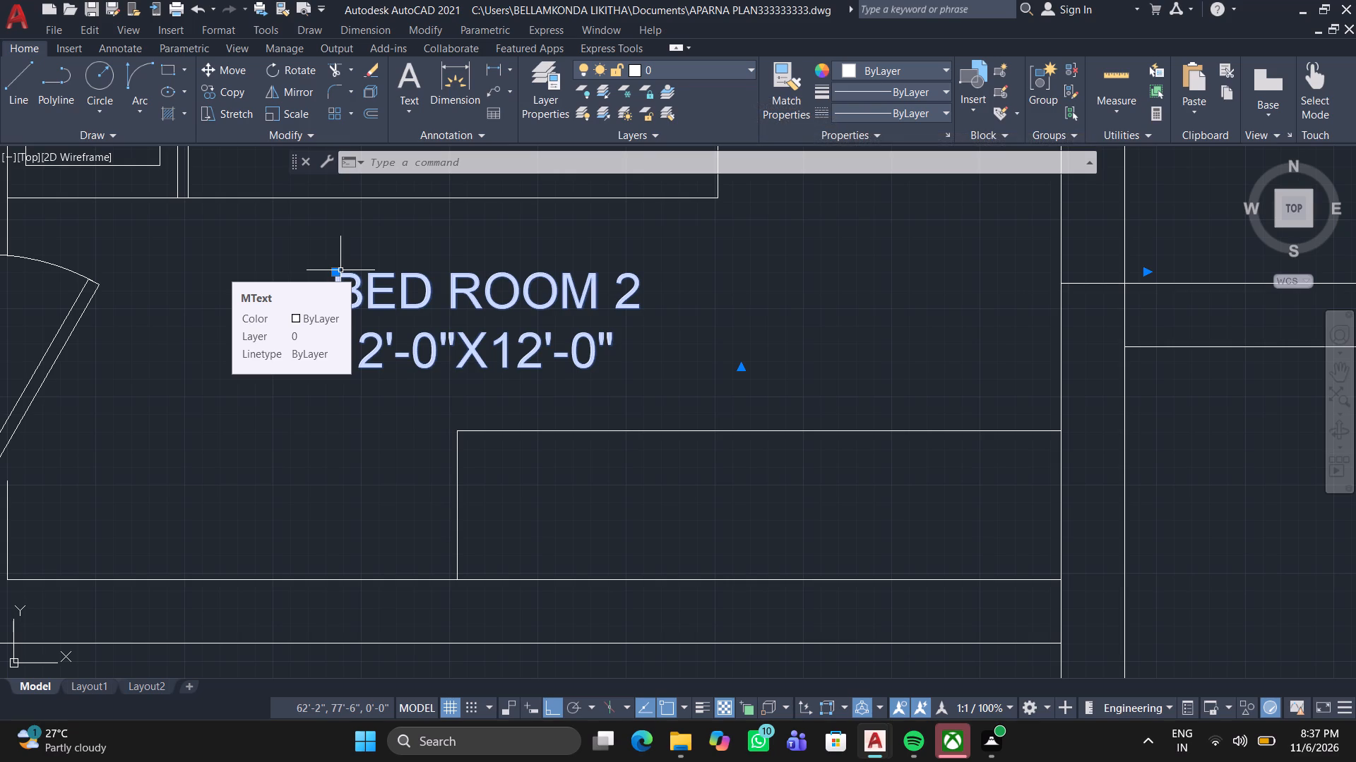
key(Escape)
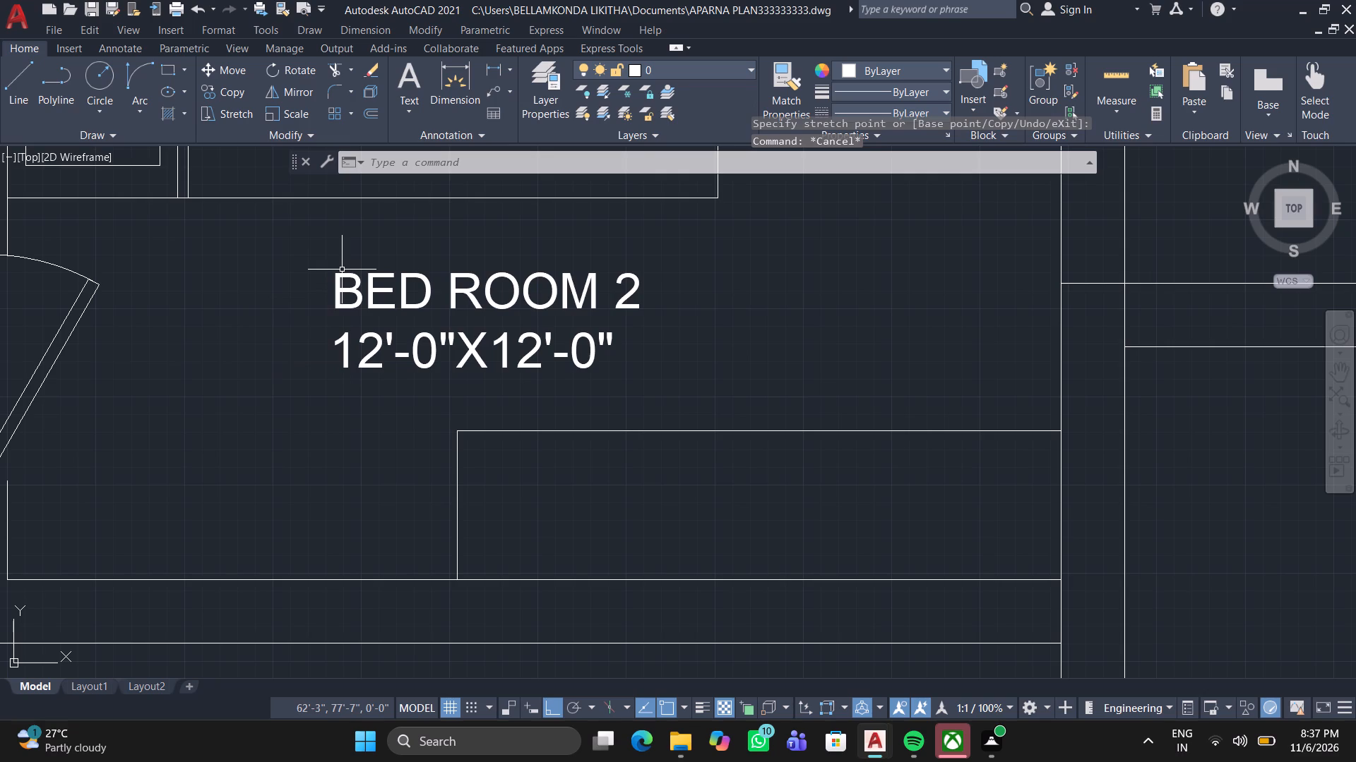
Draw a rectangle about 6'-1" by 1'-1" against the outer face of Bedroom 2's lower wall, in the room below.
scroll(463, 334, down, 3)
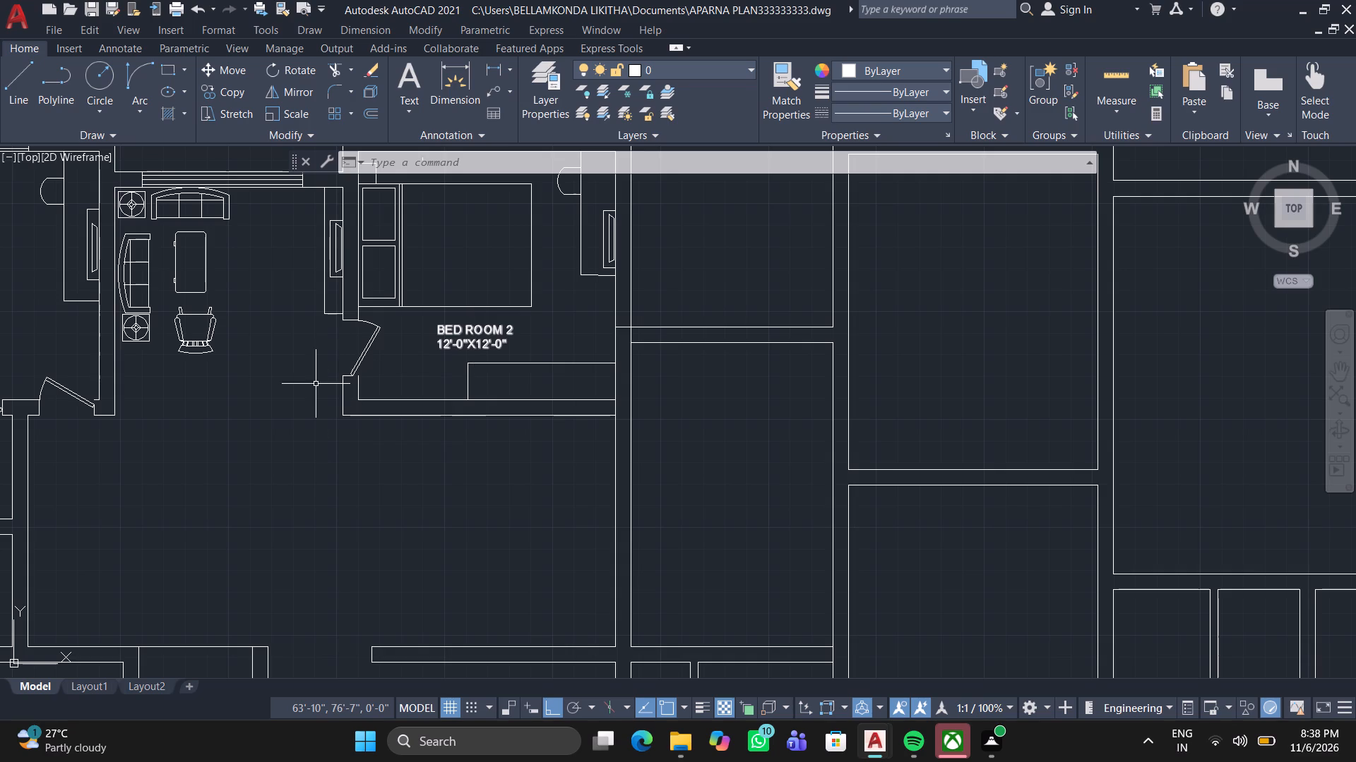
click(167, 59)
scroll(436, 421, up, 1)
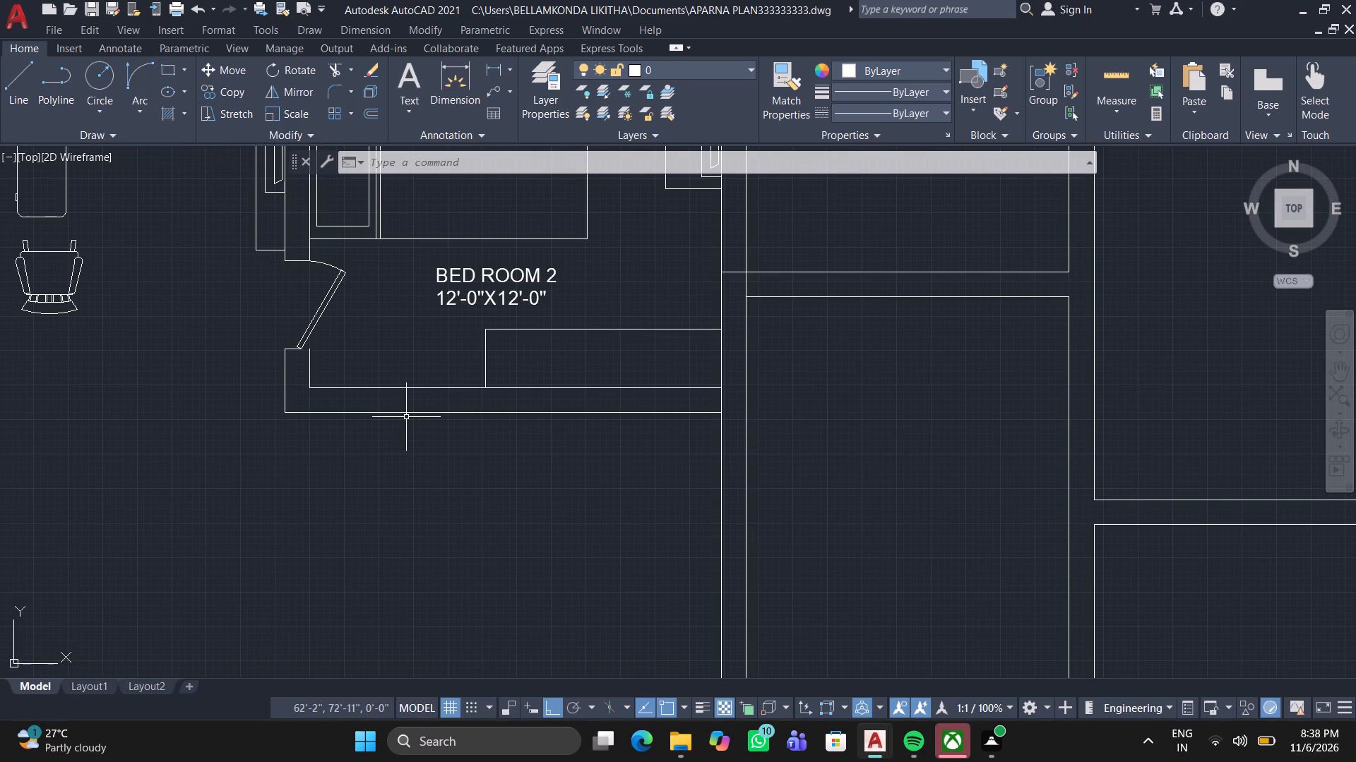
click(167, 68)
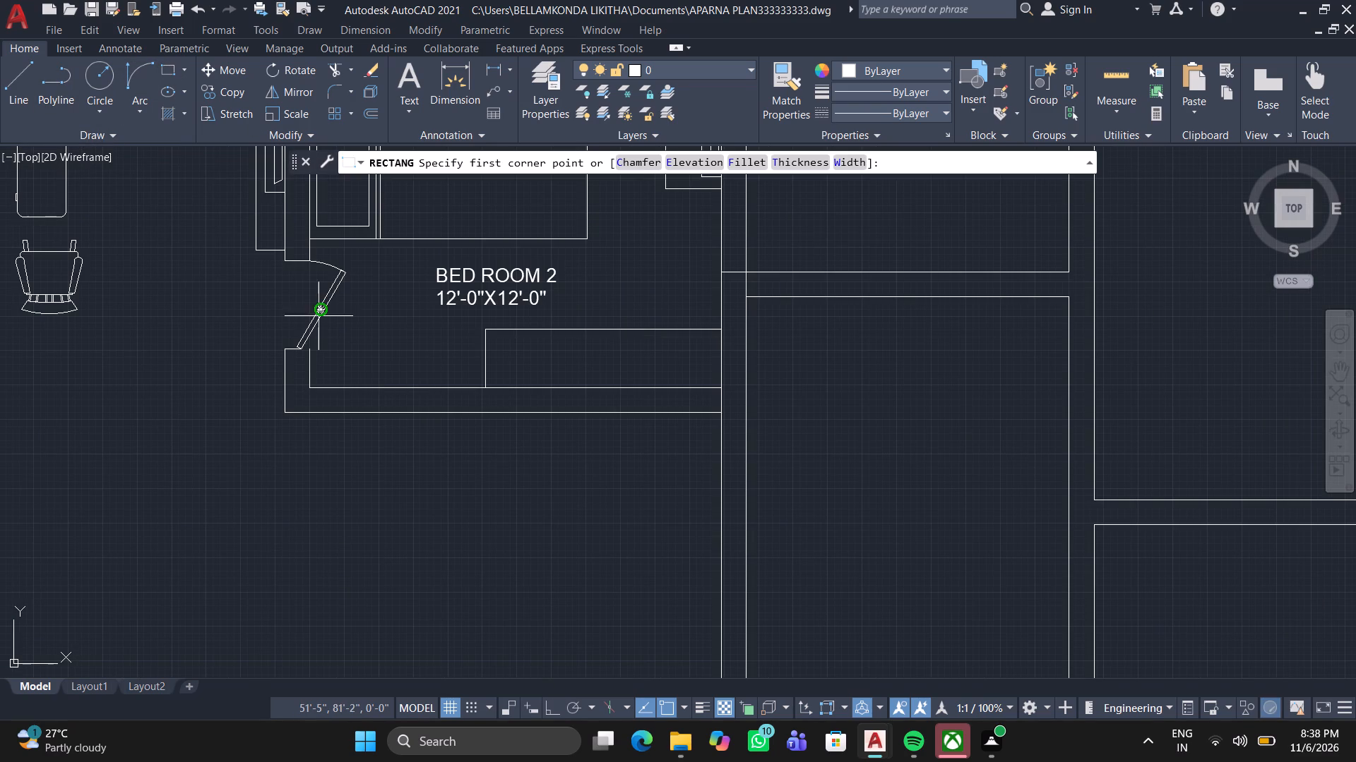
click(396, 416)
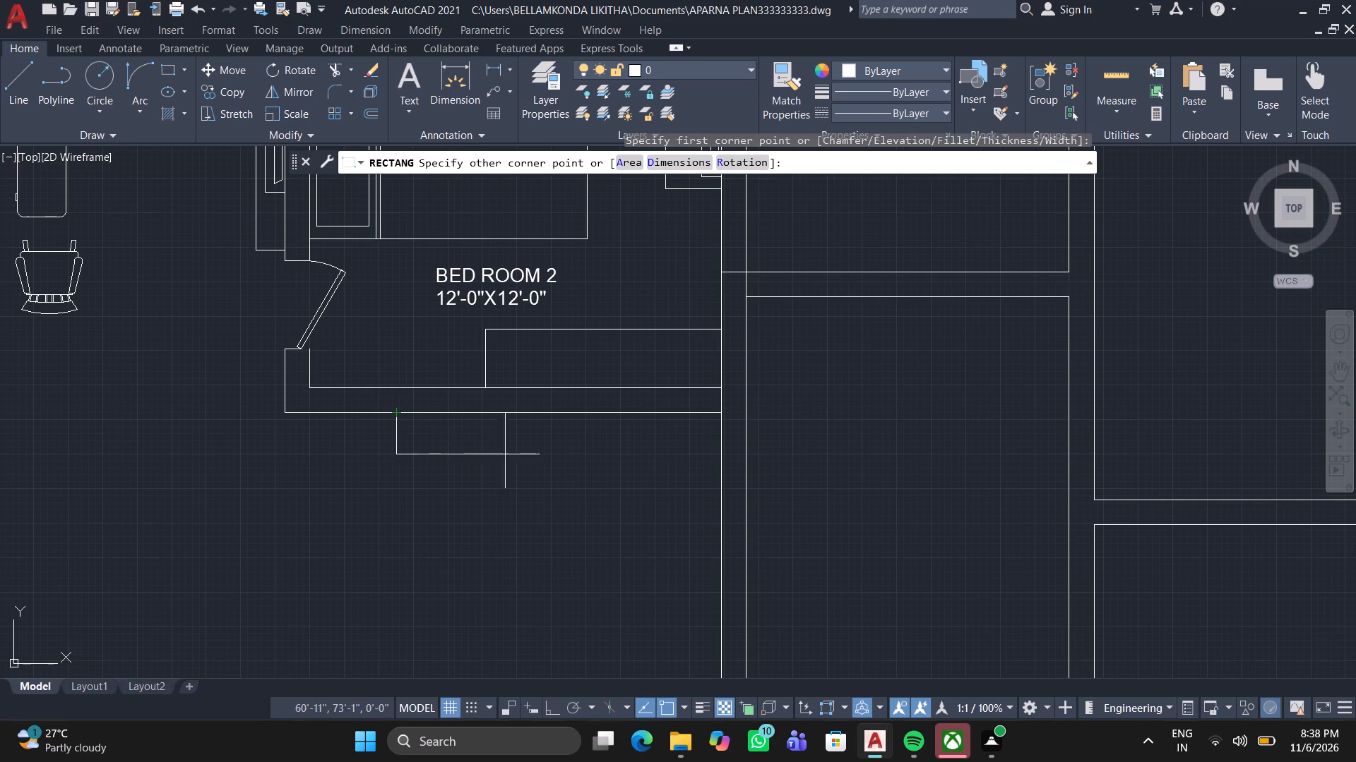
click(597, 451)
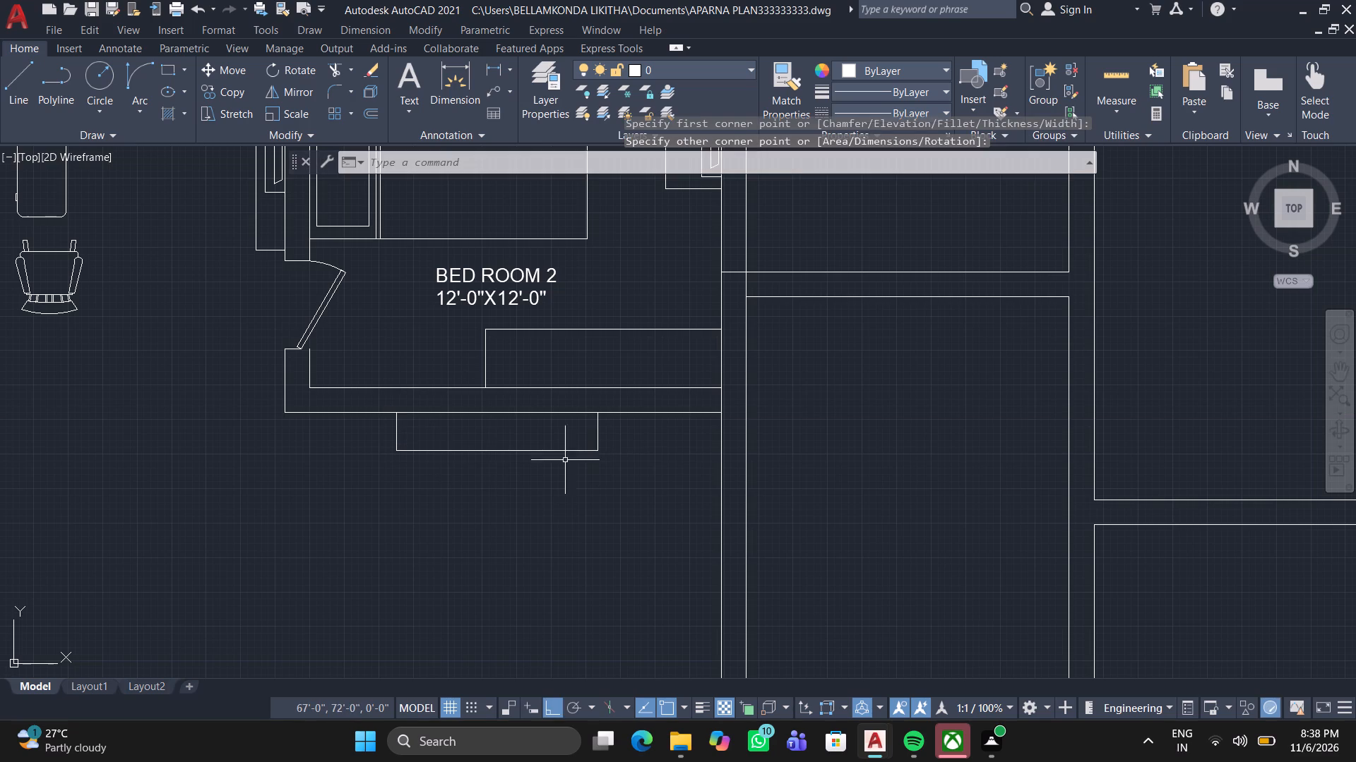
Copy the Bedroom 2 television into the room below, placing it freely beneath the new rectangular unit.
scroll(417, 465, down, 1)
scroll(586, 228, up, 2)
click(590, 221)
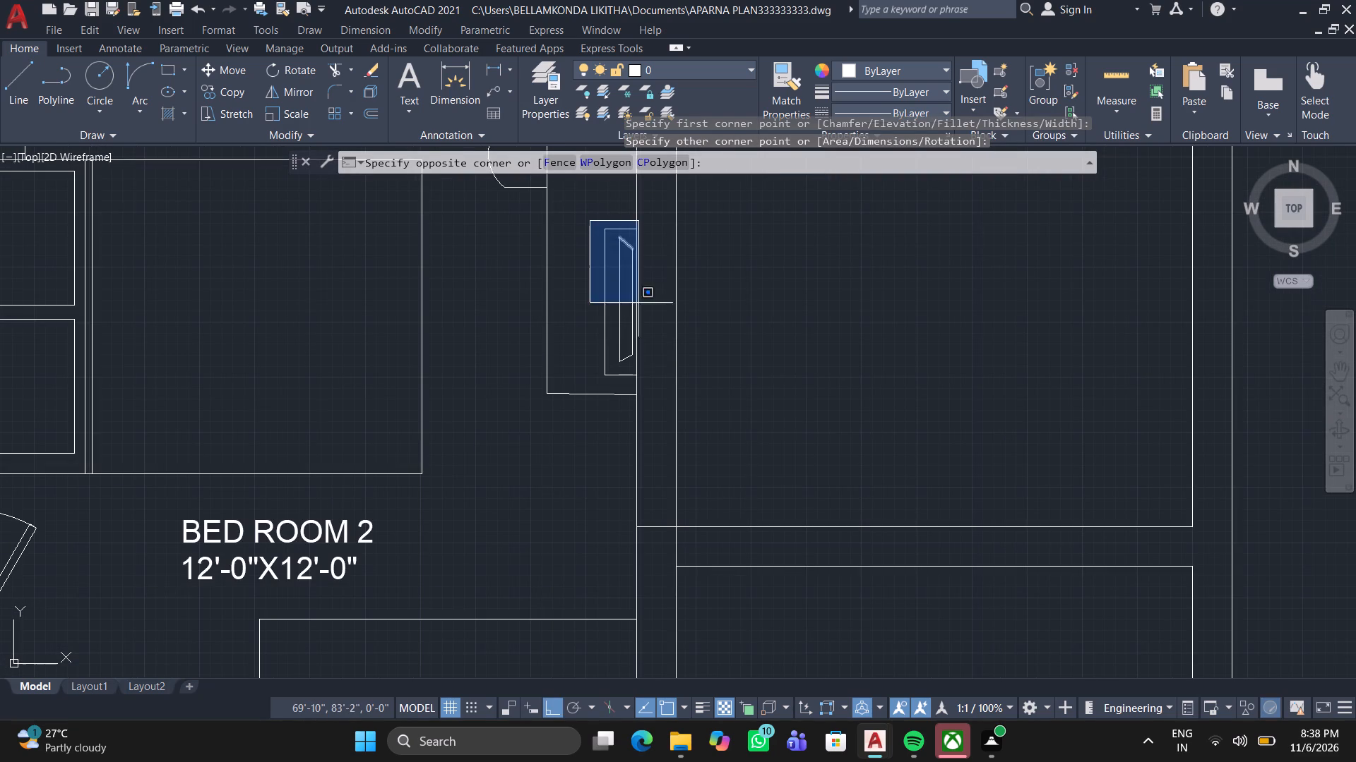
click(655, 380)
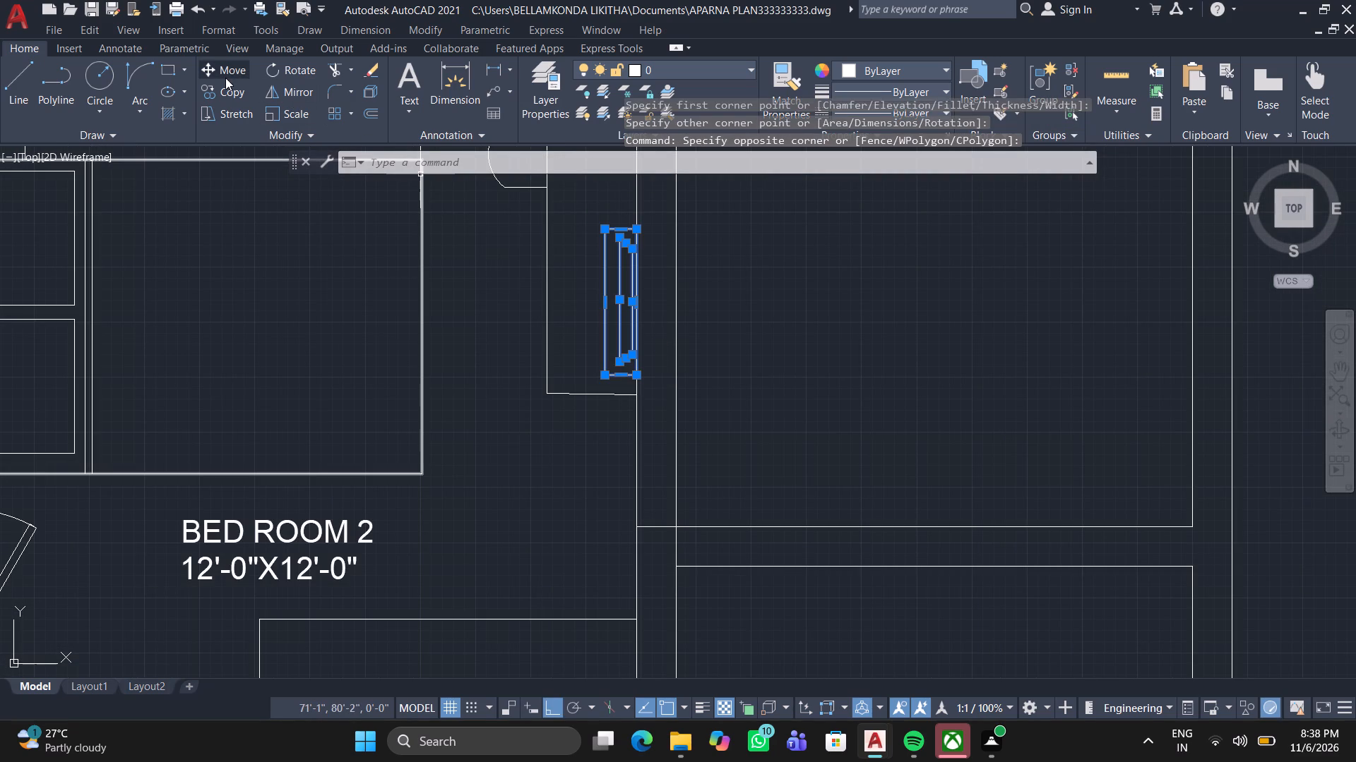
click(222, 86)
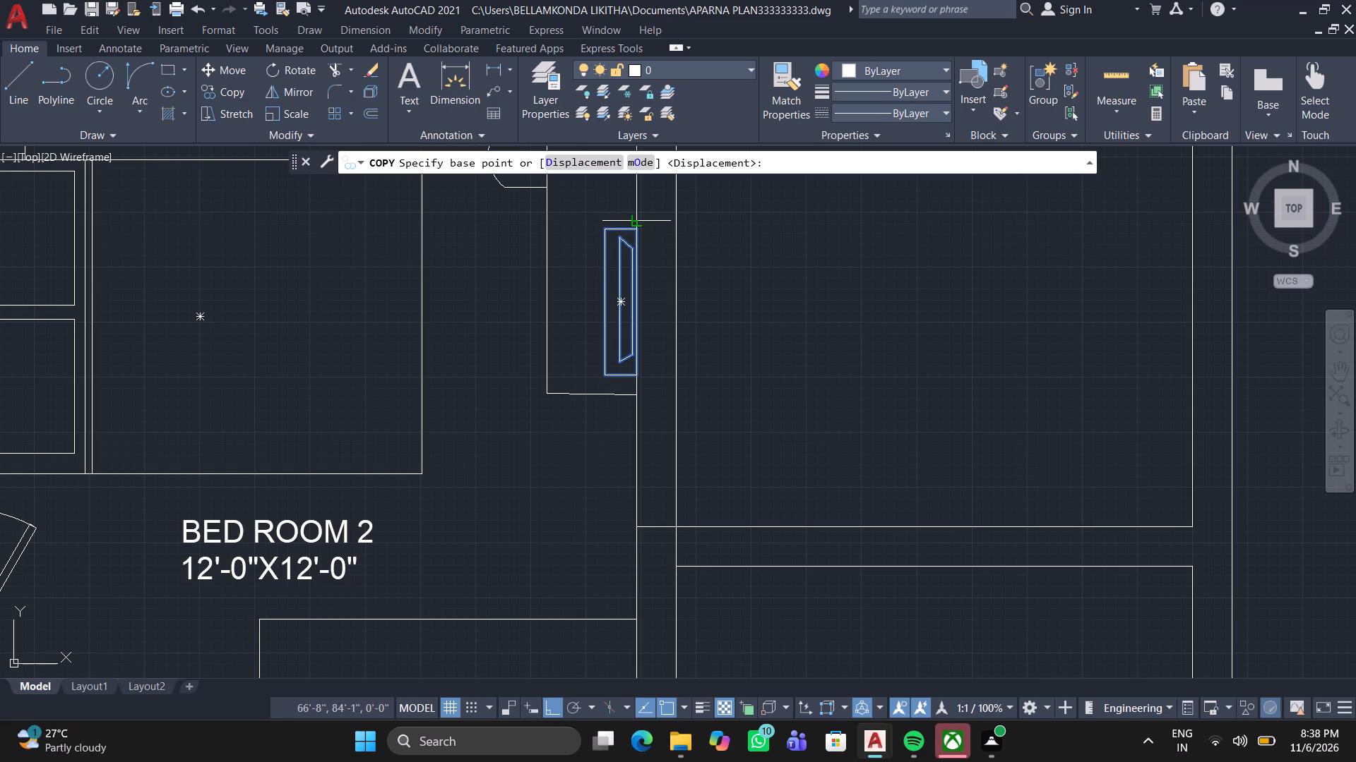
click(634, 232)
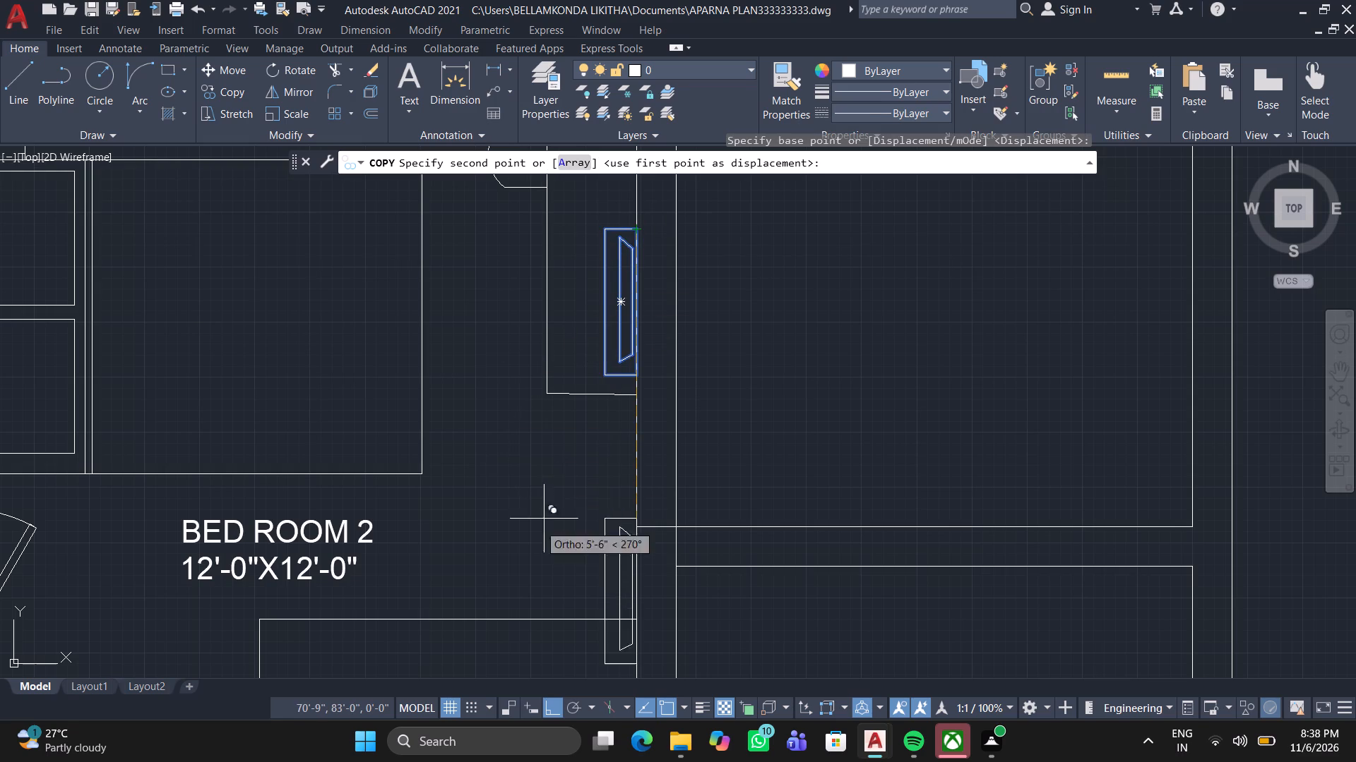
click(557, 703)
scroll(546, 576, down, 3)
middle_drag(530, 562, 605, 410)
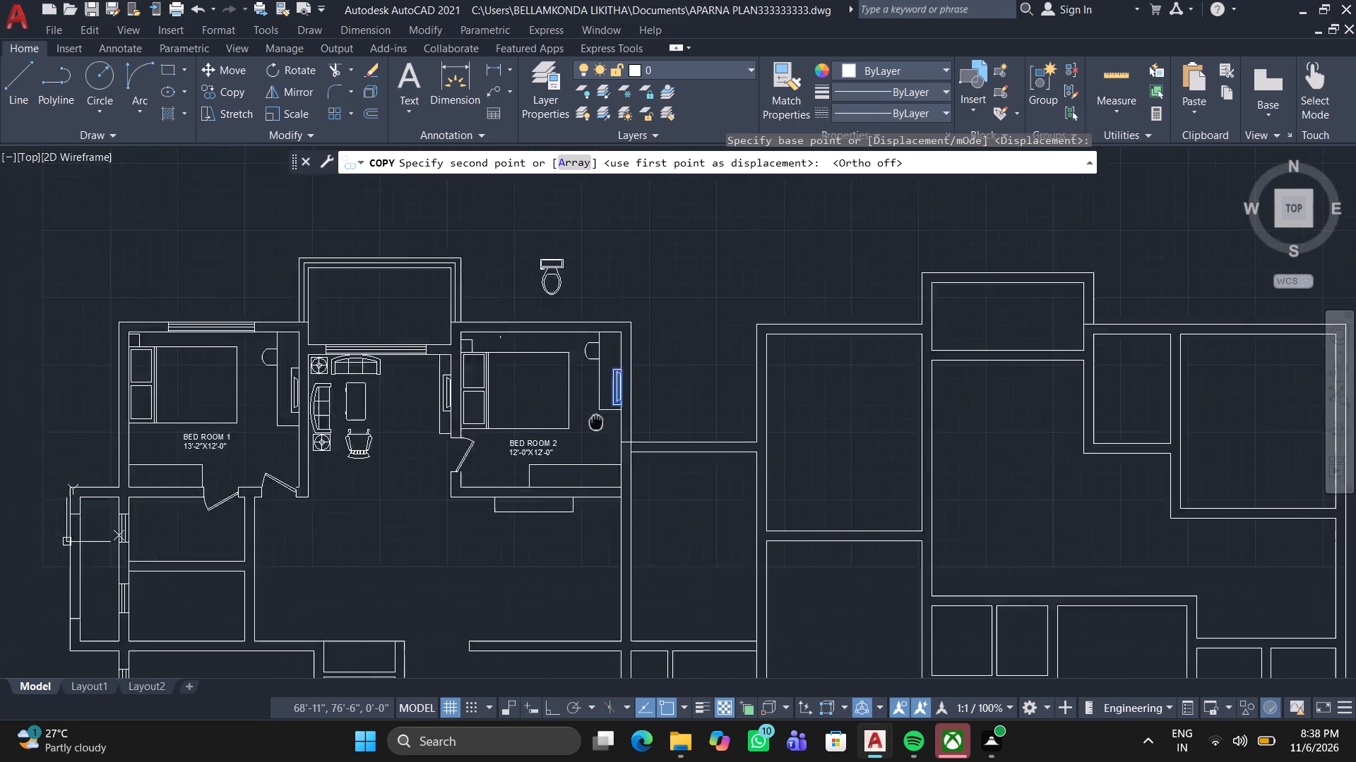
middle_drag(605, 410, 629, 383)
scroll(555, 446, up, 2)
click(584, 546)
key(Escape)
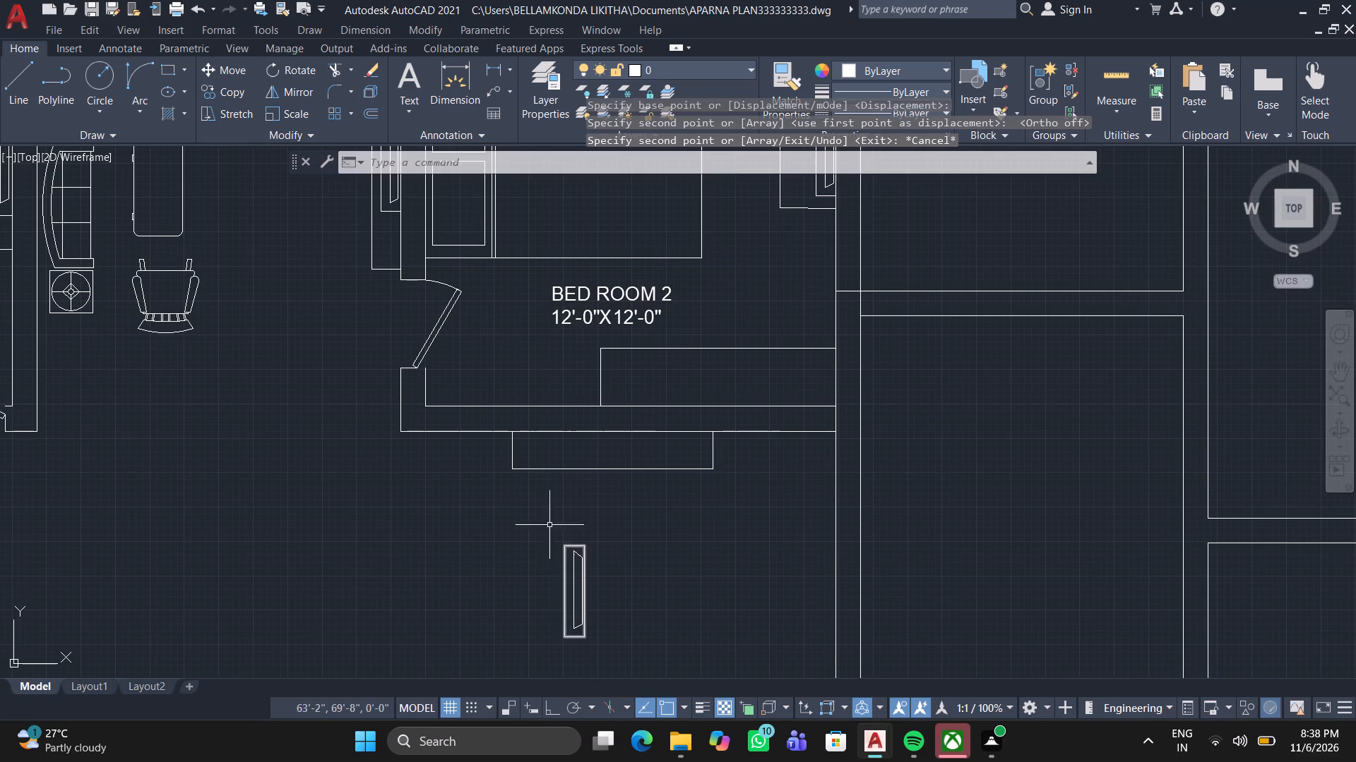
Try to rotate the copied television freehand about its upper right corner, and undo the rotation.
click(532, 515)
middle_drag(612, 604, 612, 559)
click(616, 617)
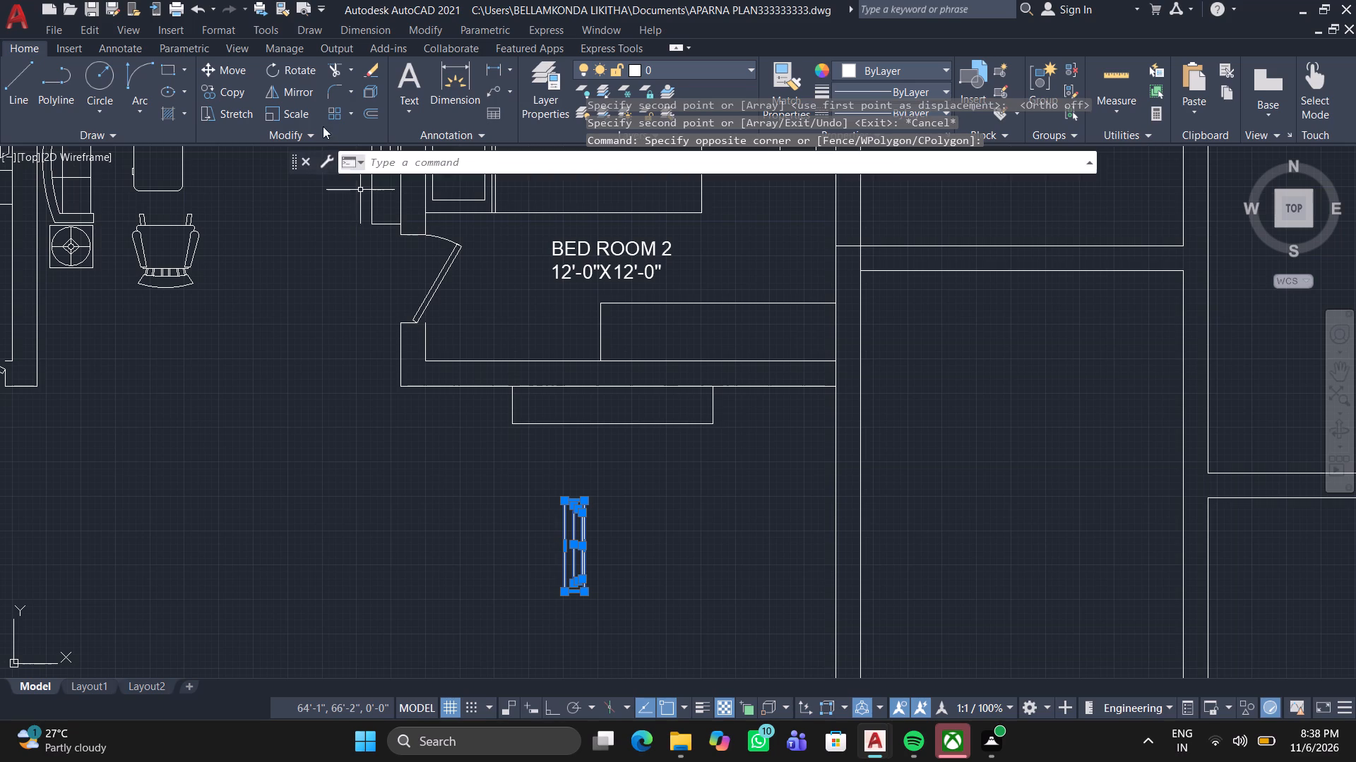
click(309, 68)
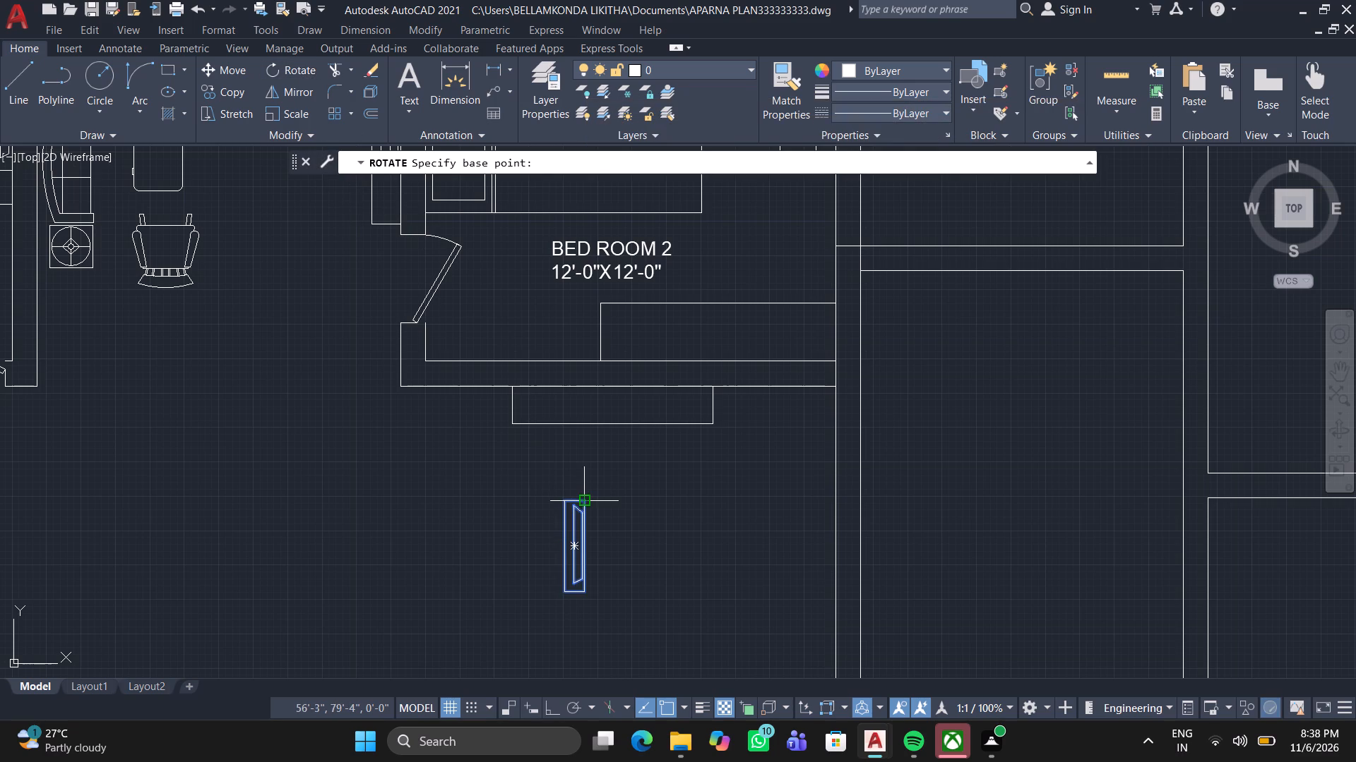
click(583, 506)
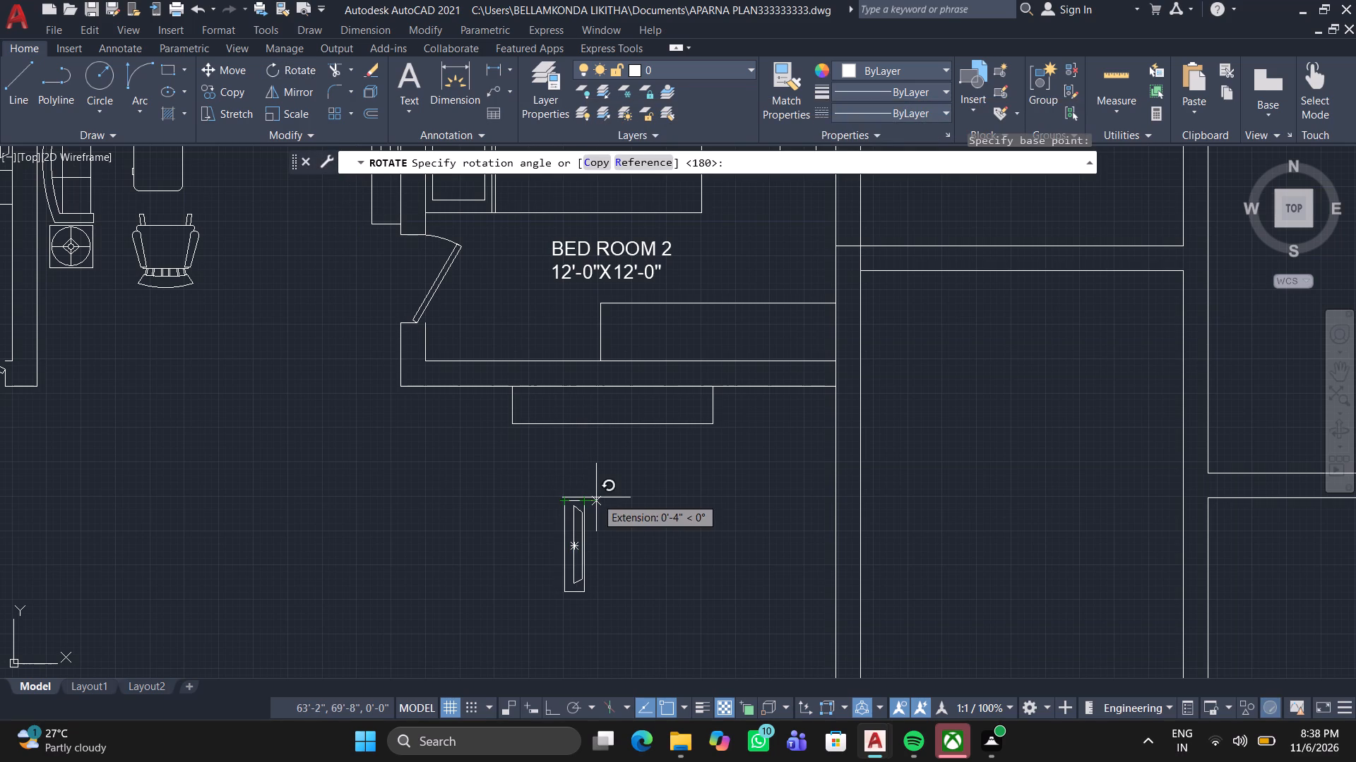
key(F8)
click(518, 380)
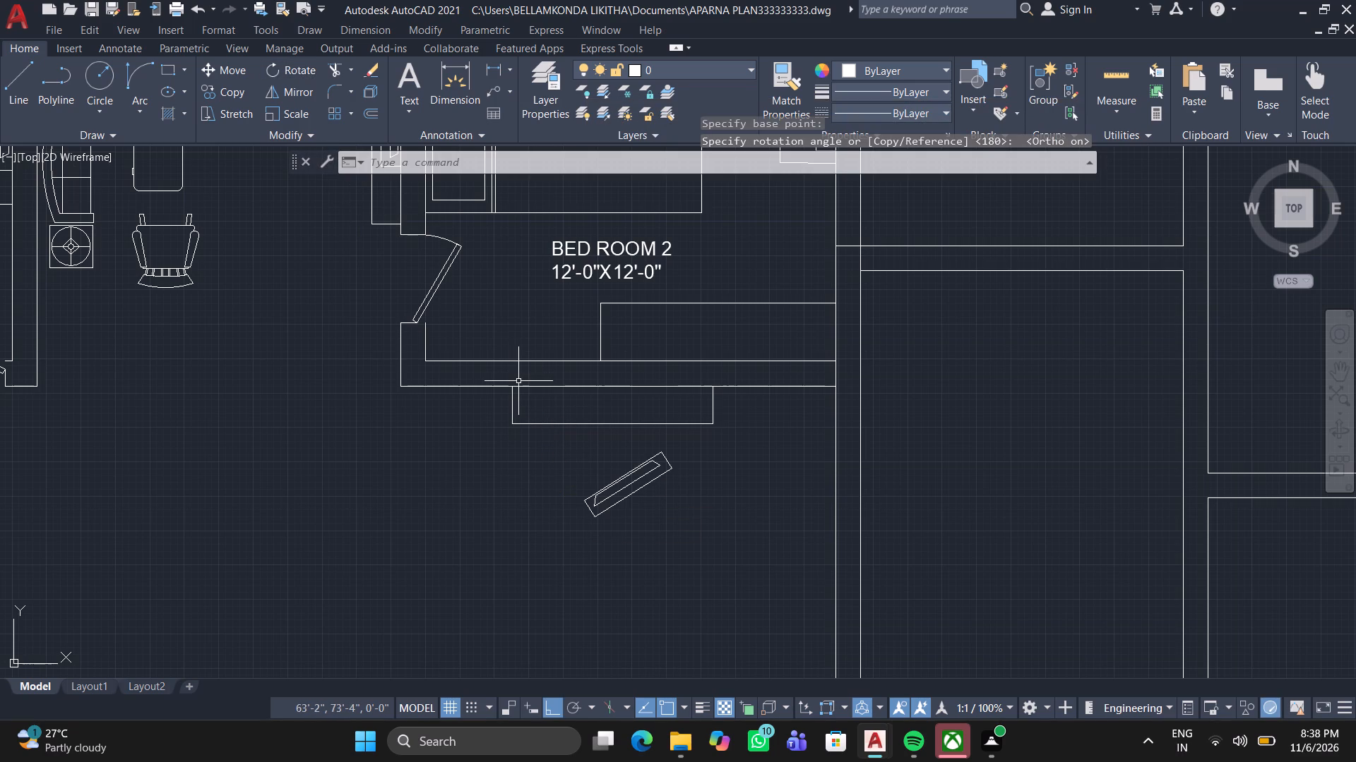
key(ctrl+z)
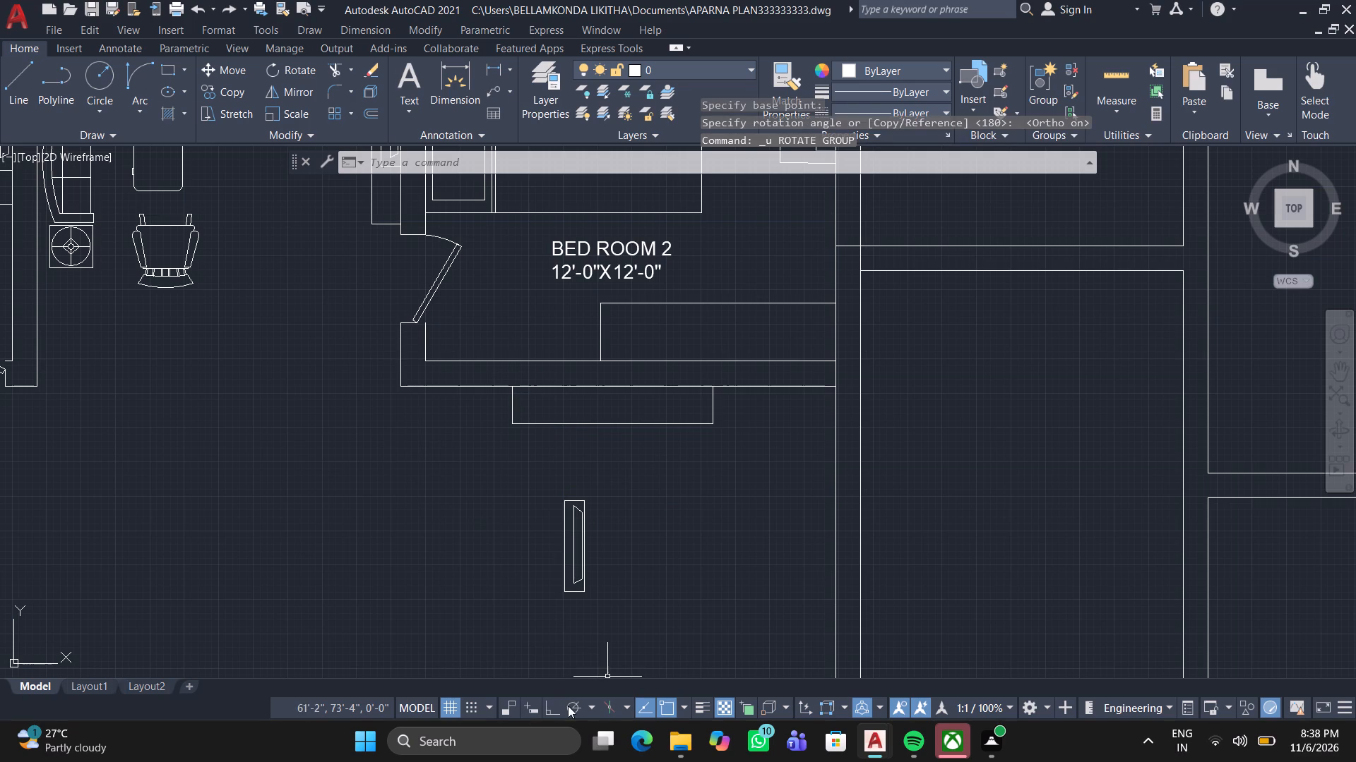
Rotate the copied television 90° about its upper right corner so it lies horizontally, with ortho on.
click(548, 708)
click(545, 461)
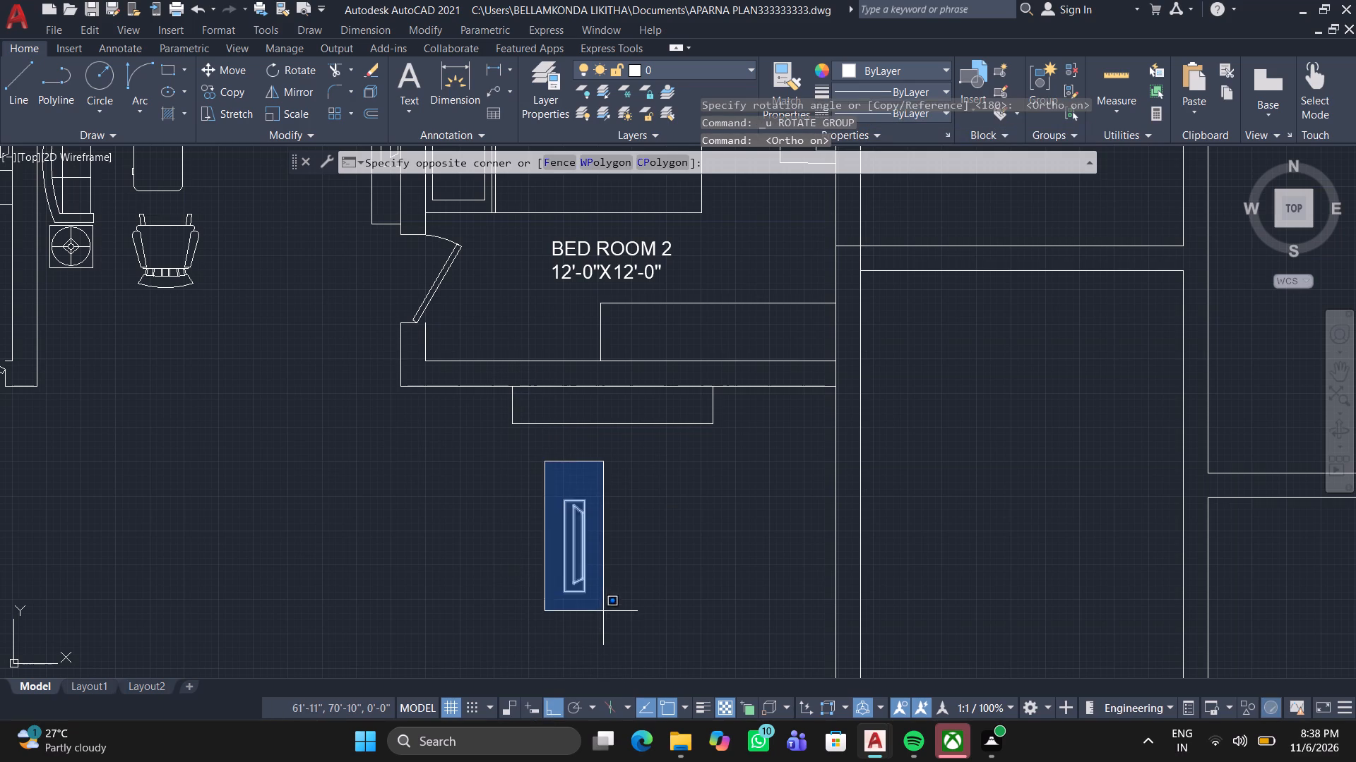
click(604, 613)
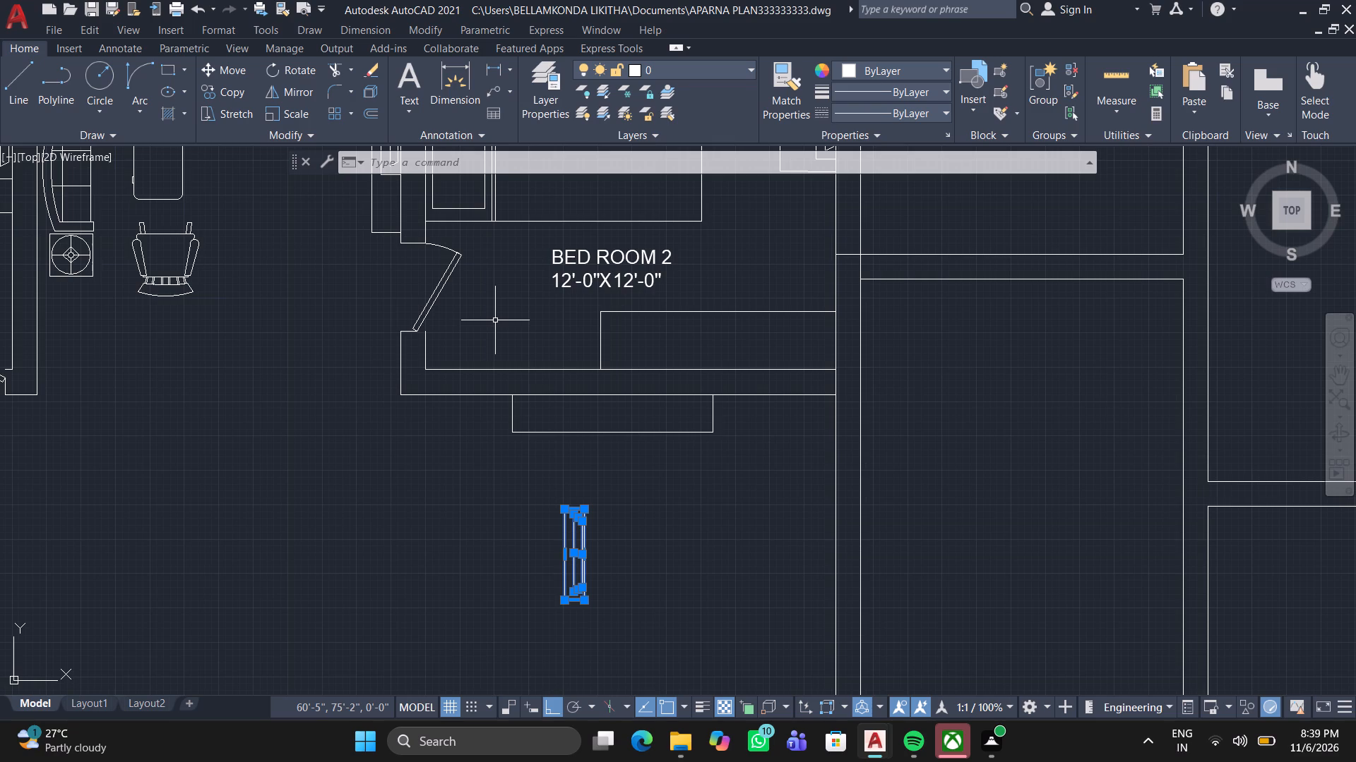
key(r)
key(Return)
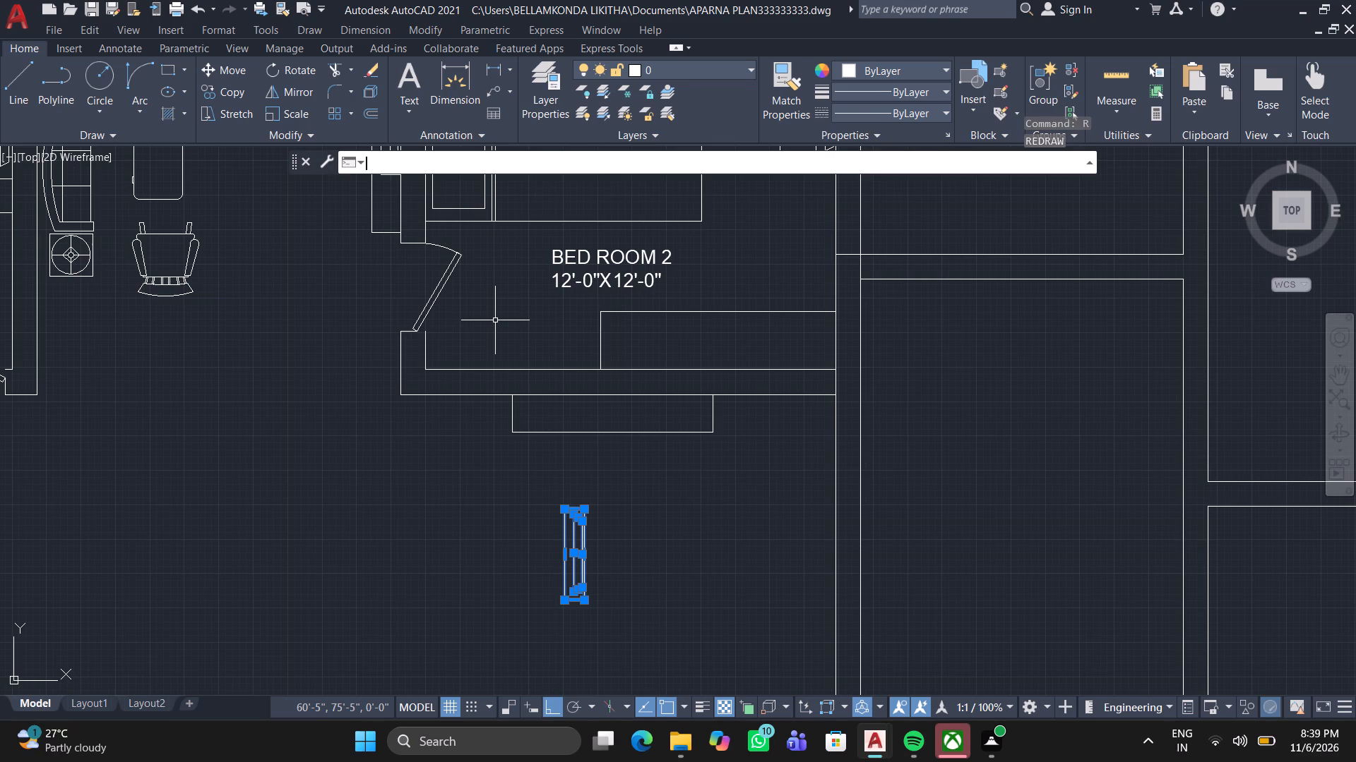
click(311, 67)
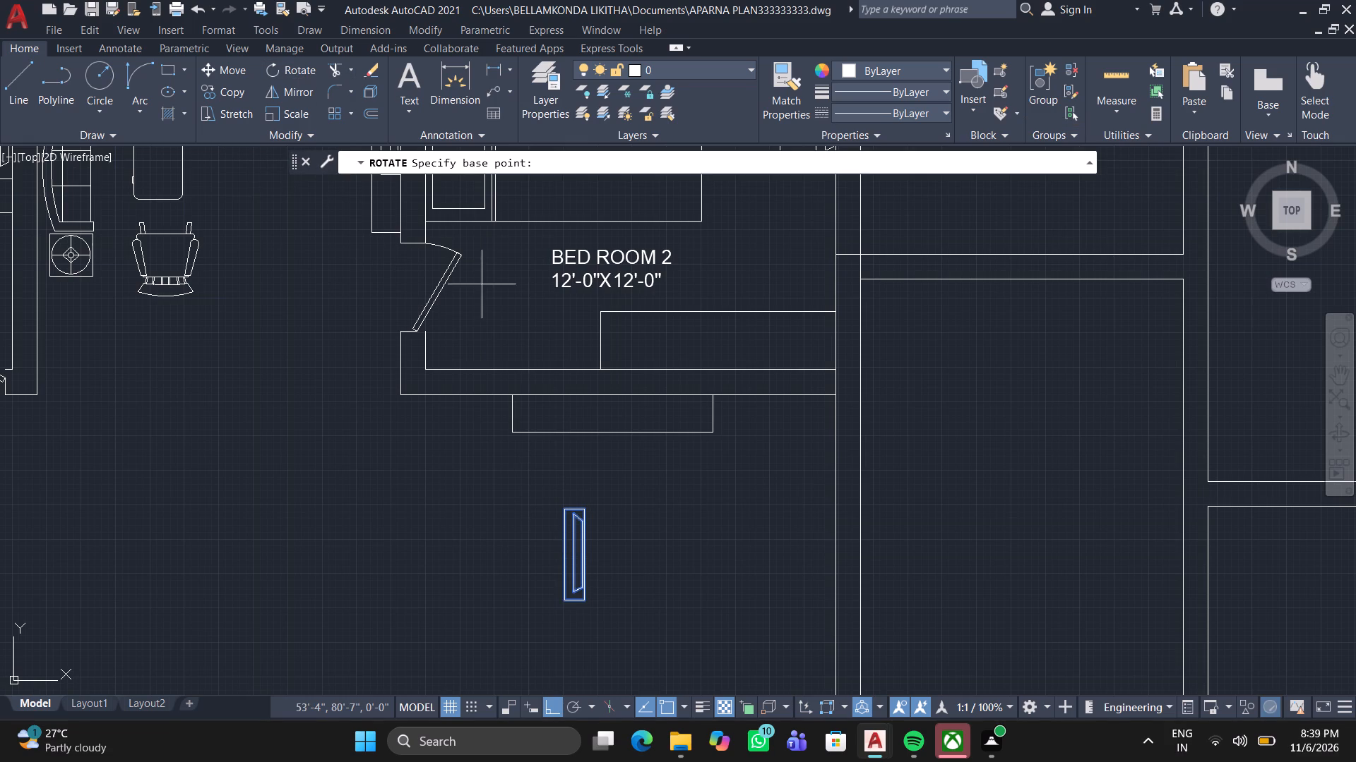
click(585, 511)
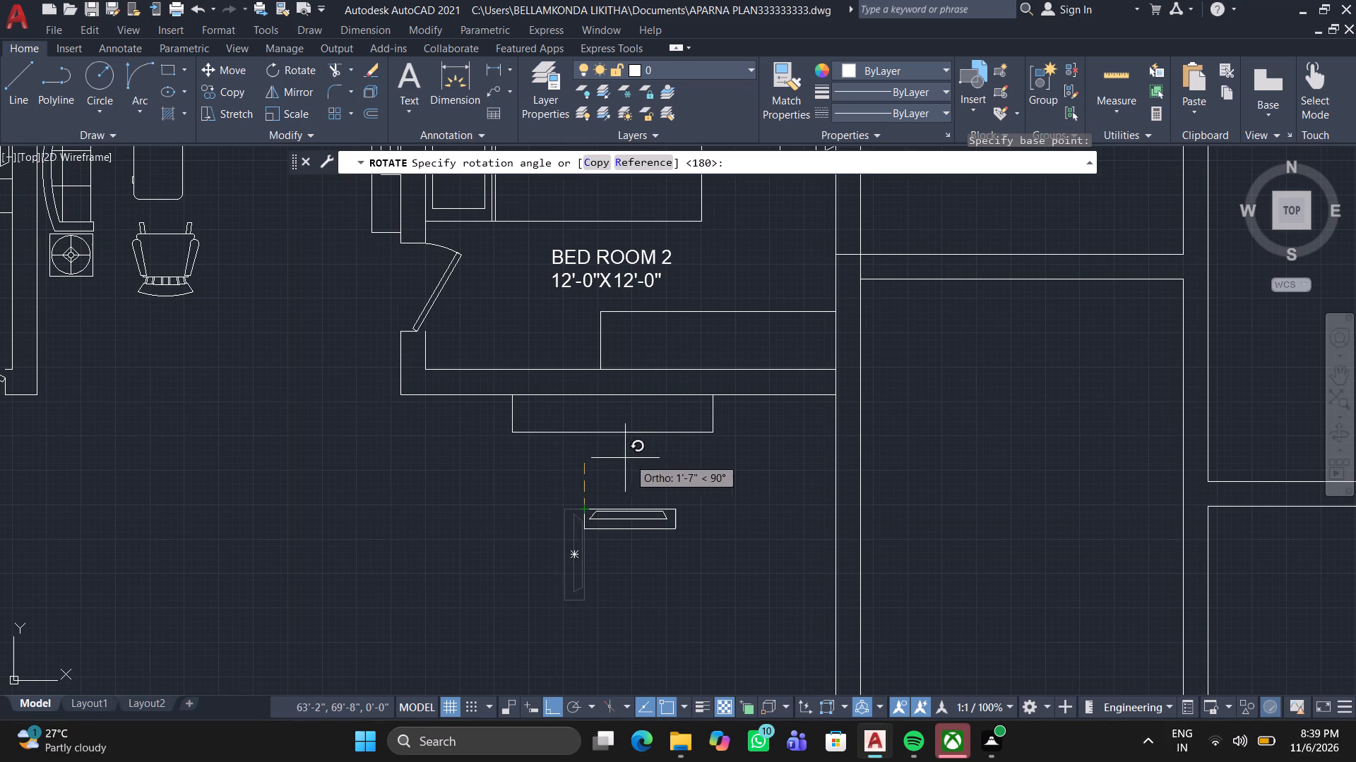
click(585, 481)
Move the rotated television up into the rectangular unit, with its back edge against Bedroom 2's lower wall.
click(568, 488)
click(706, 552)
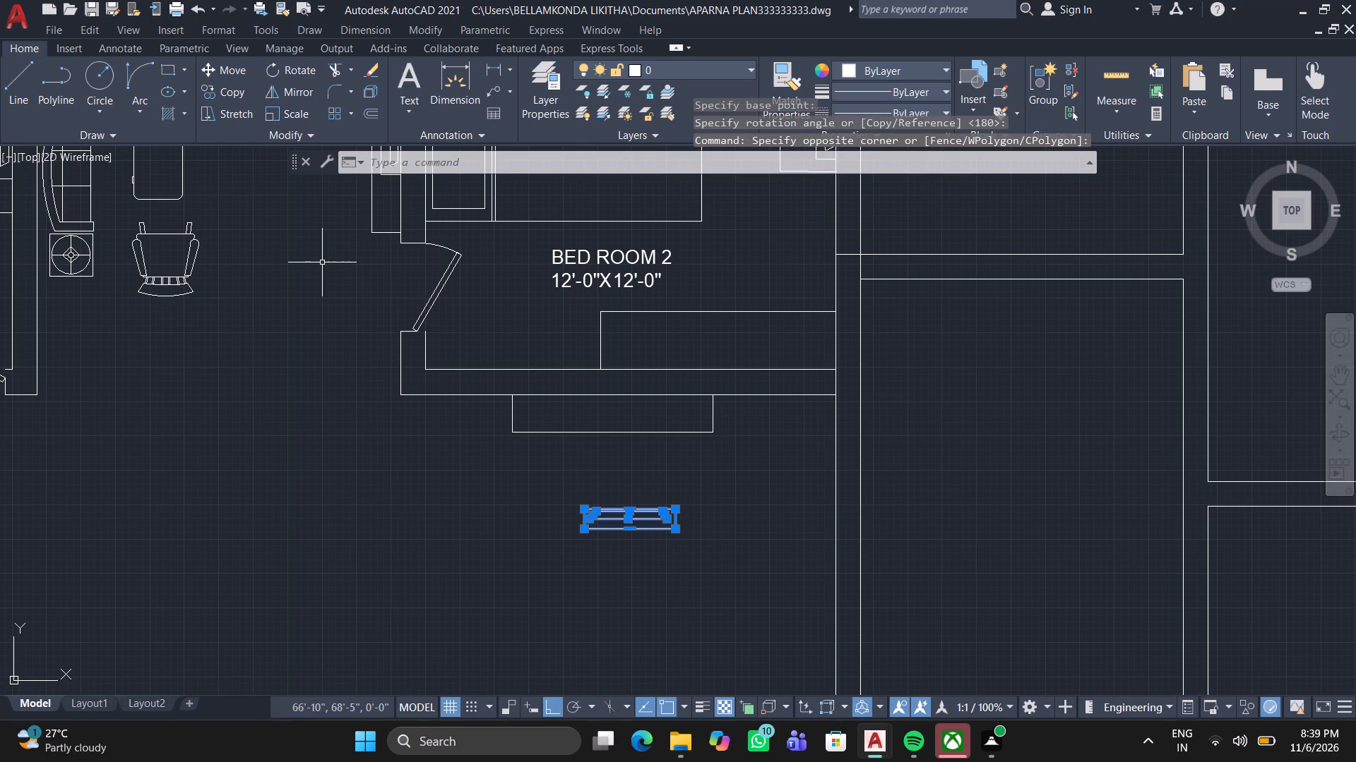
click(201, 62)
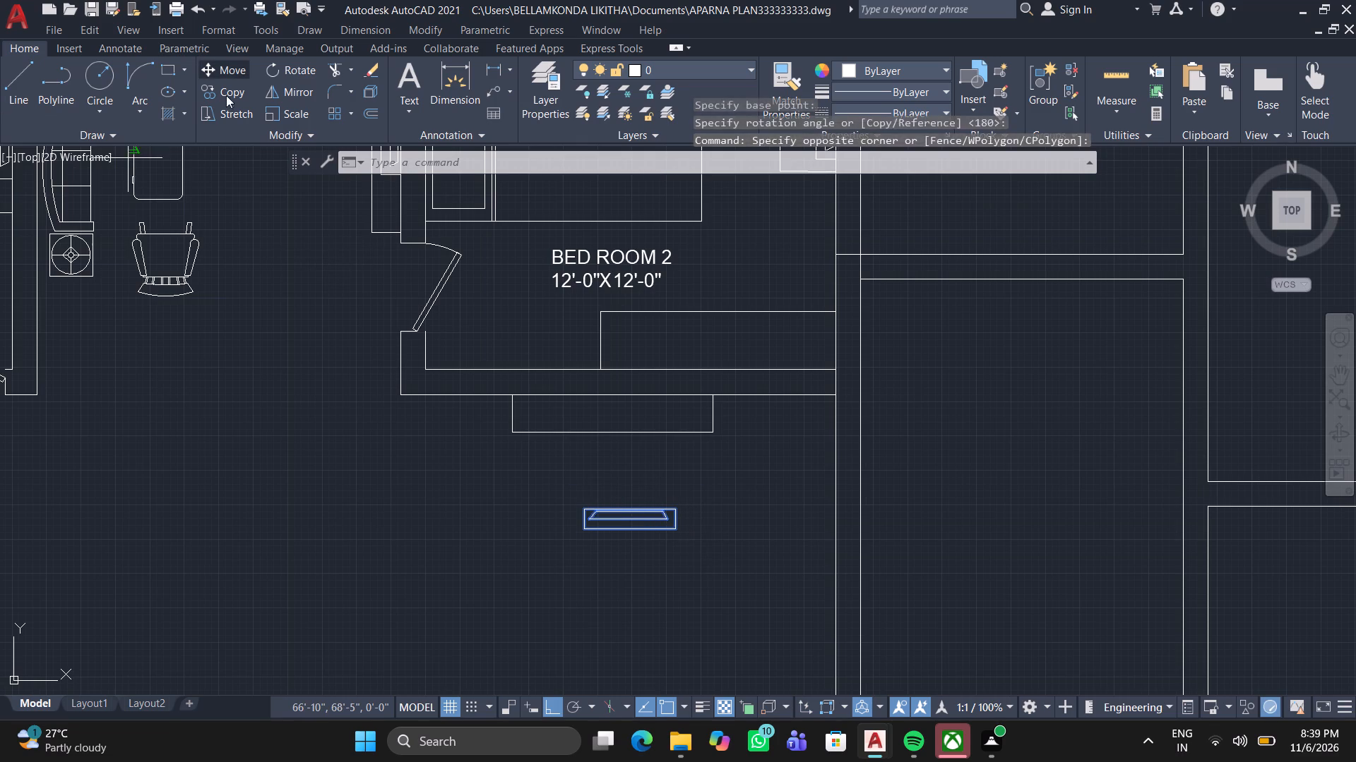
scroll(683, 509, up, 2)
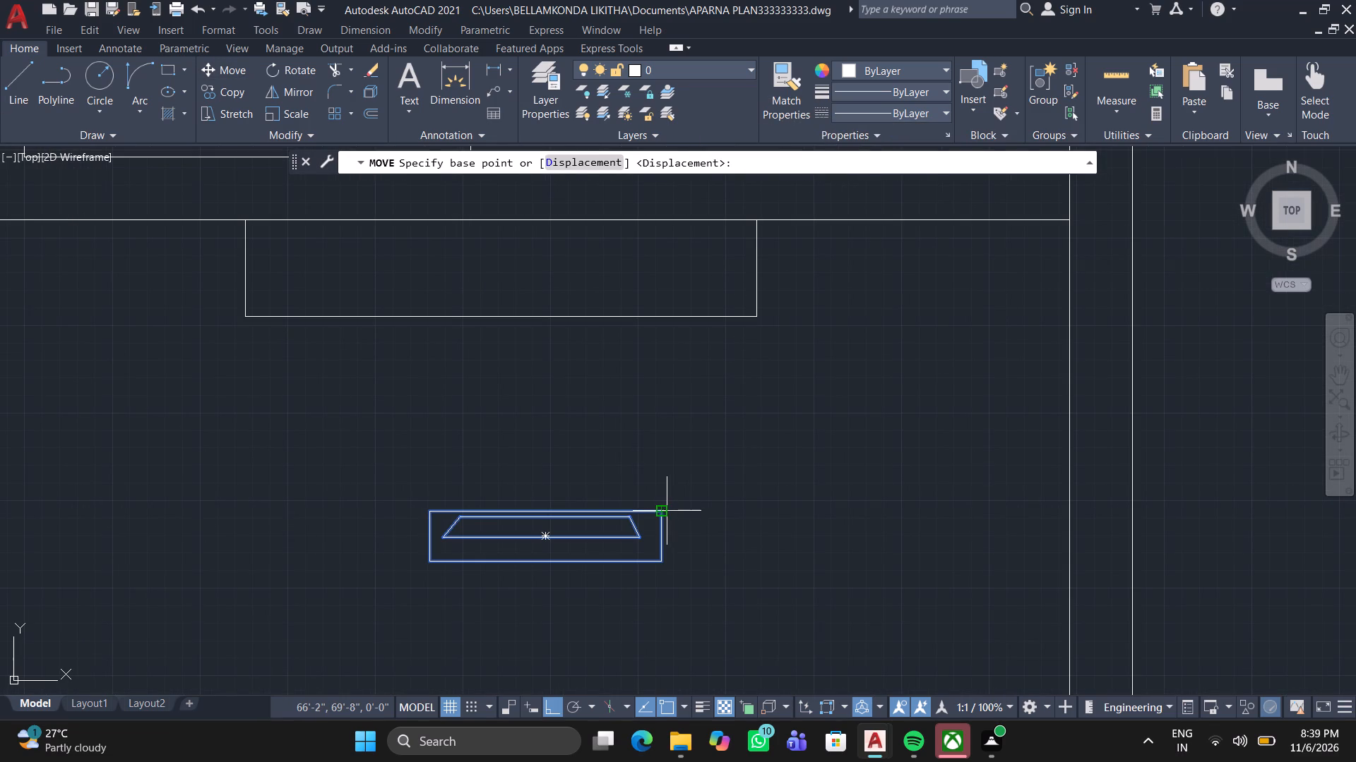
click(667, 511)
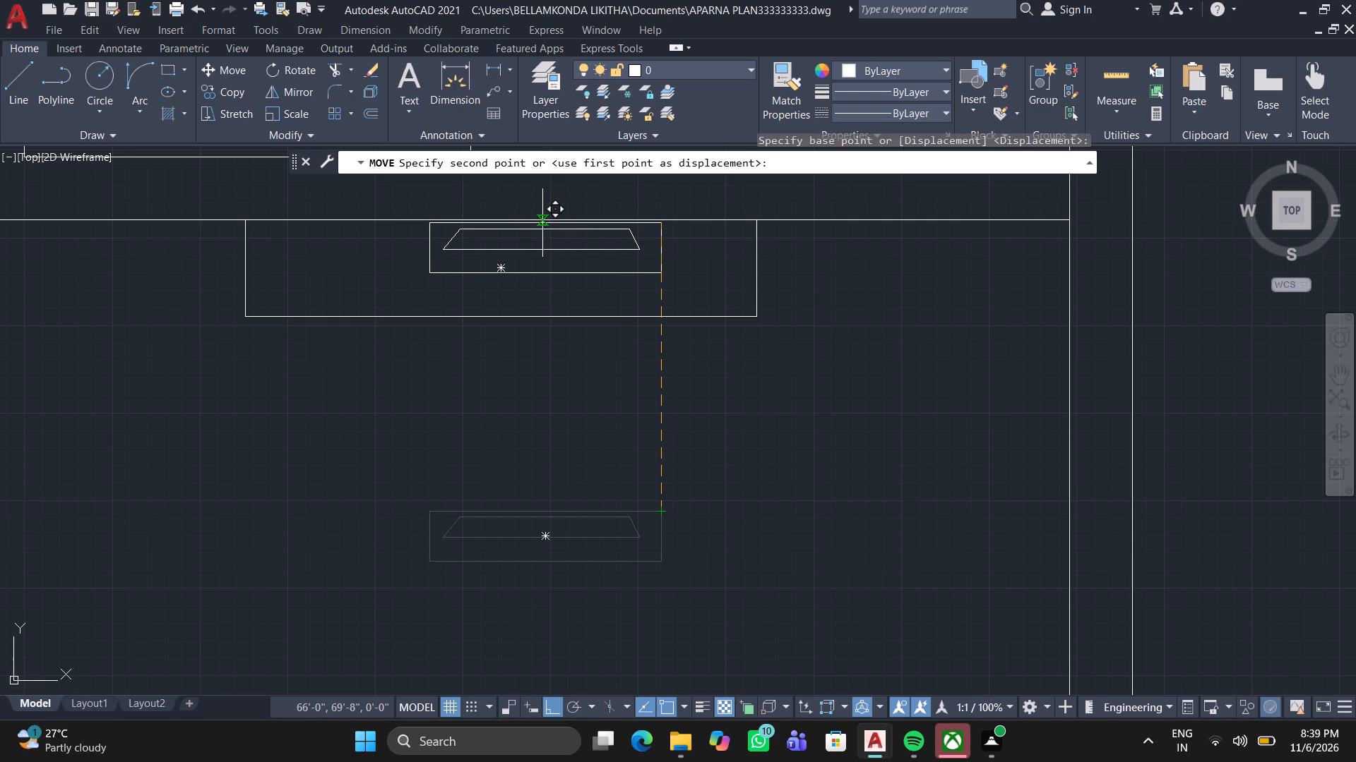
click(542, 223)
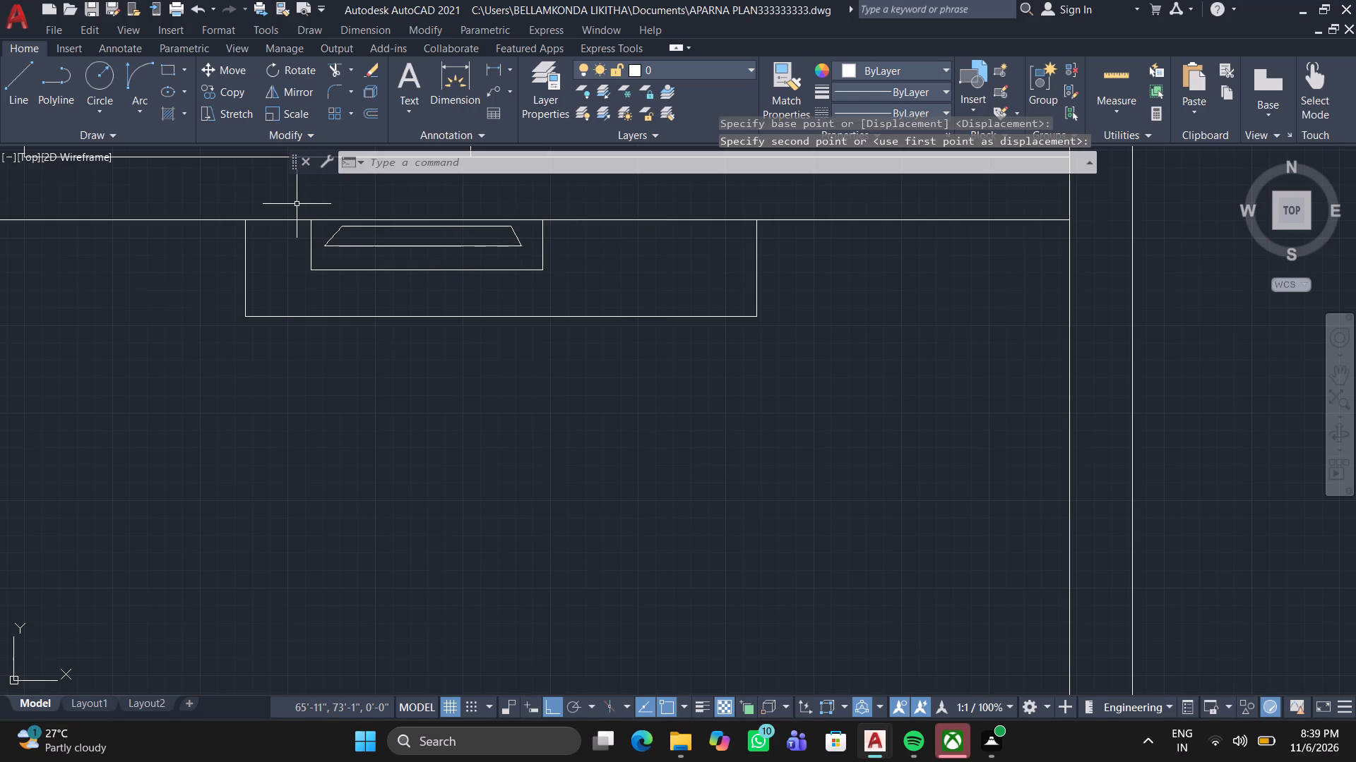
Scale the television up slightly about its upper right corner on the wall line.
click(297, 198)
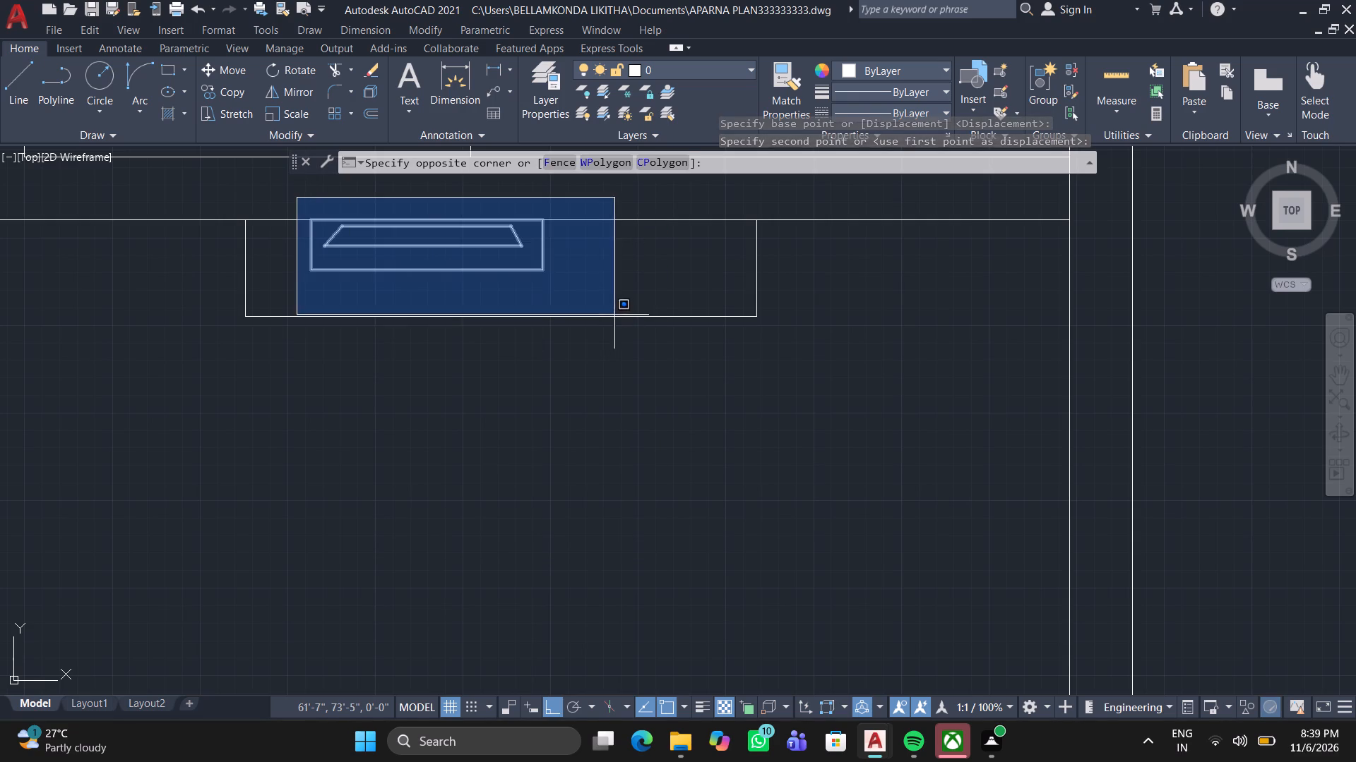
click(608, 296)
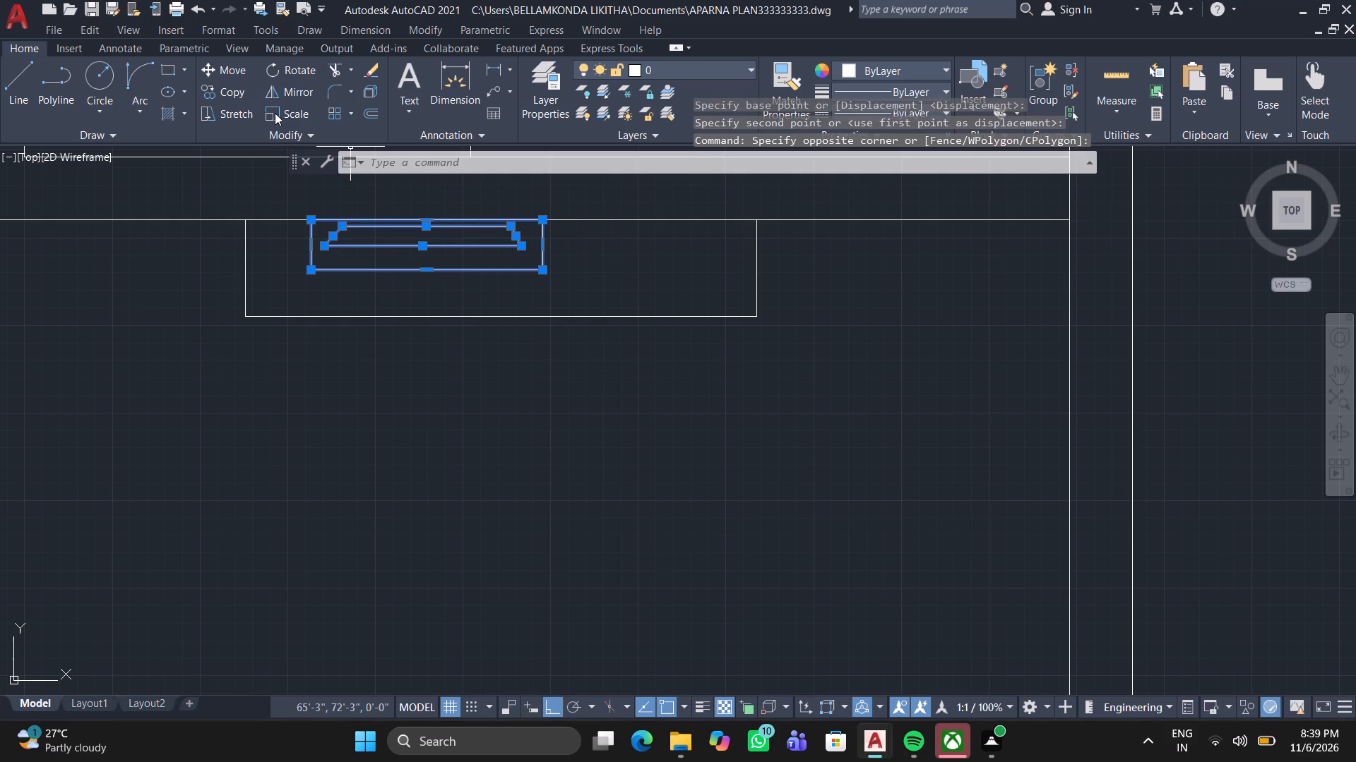
click(275, 111)
click(544, 224)
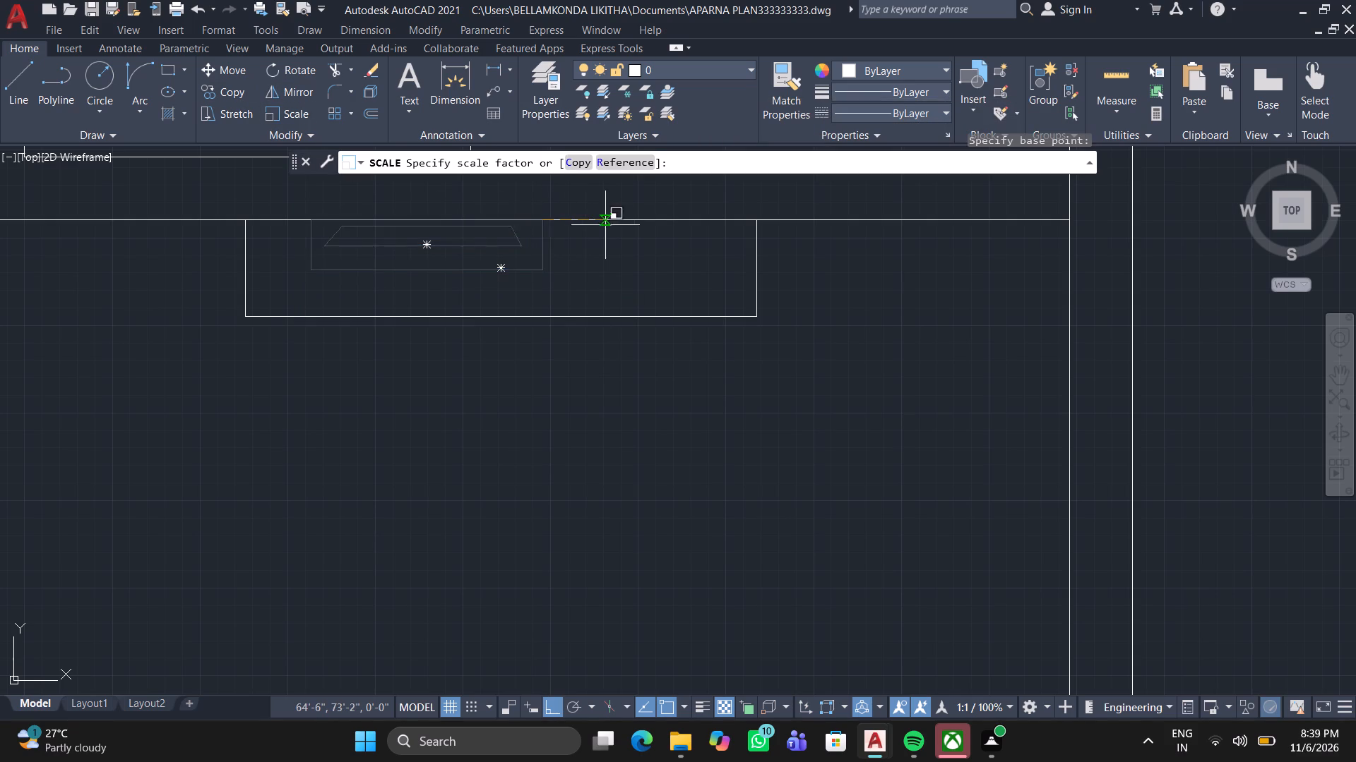
click(673, 227)
Move the enlarged television right to near the middle of the rectangular unit, with its back edge flush against the wall.
click(261, 201)
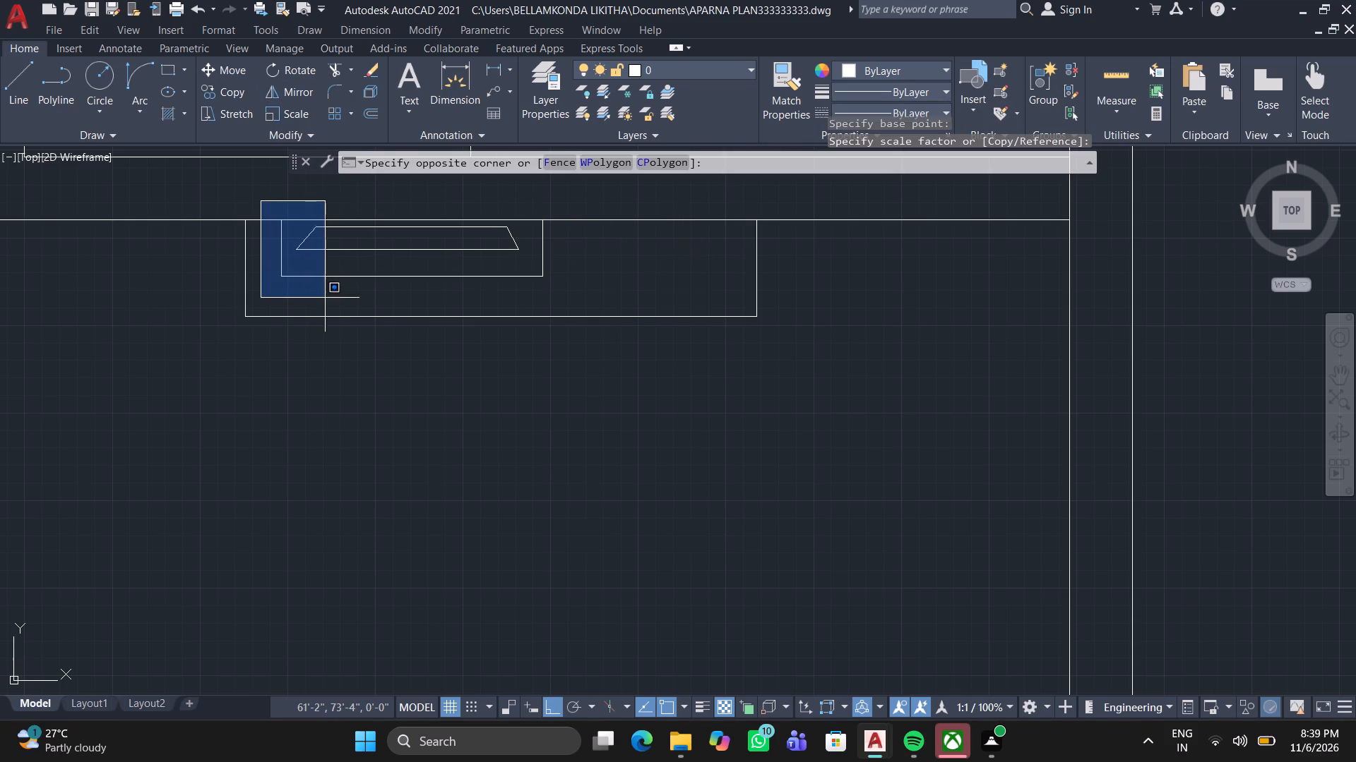
click(585, 300)
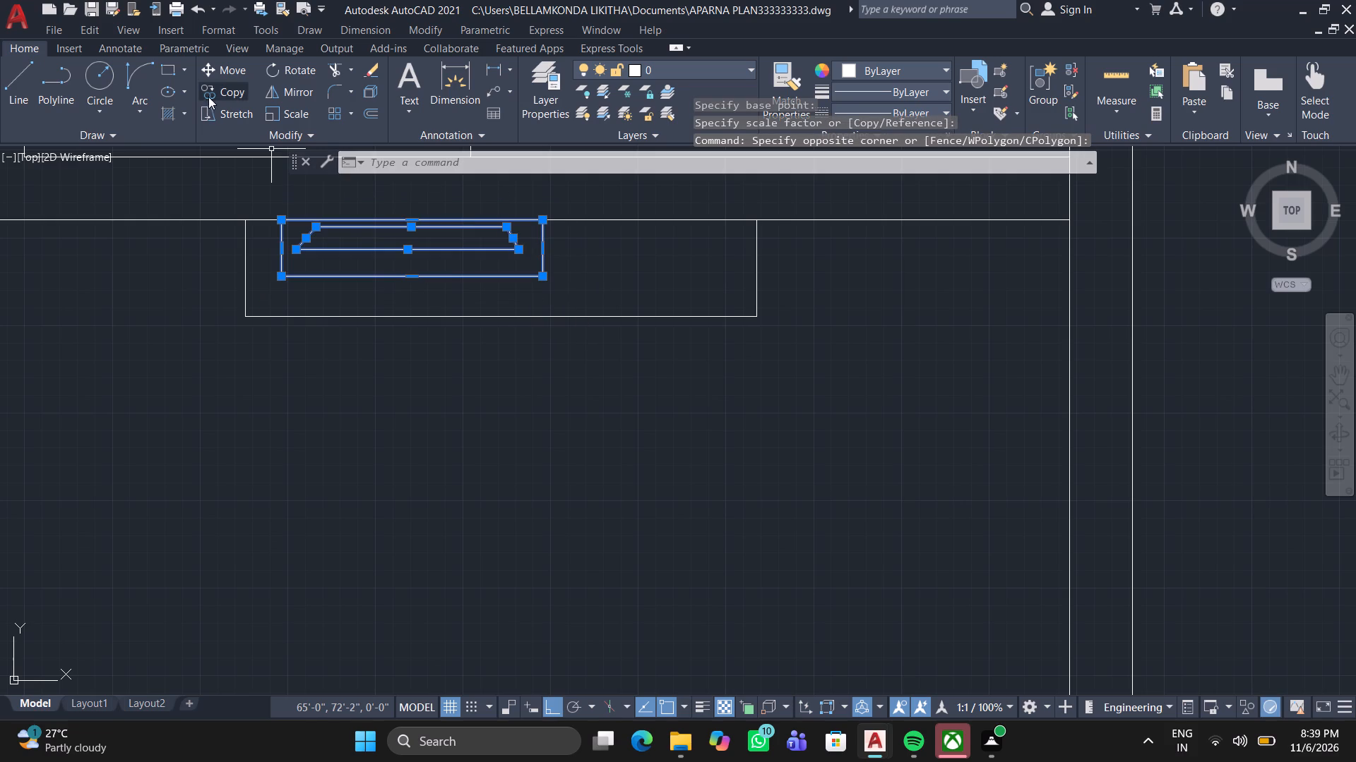
click(234, 74)
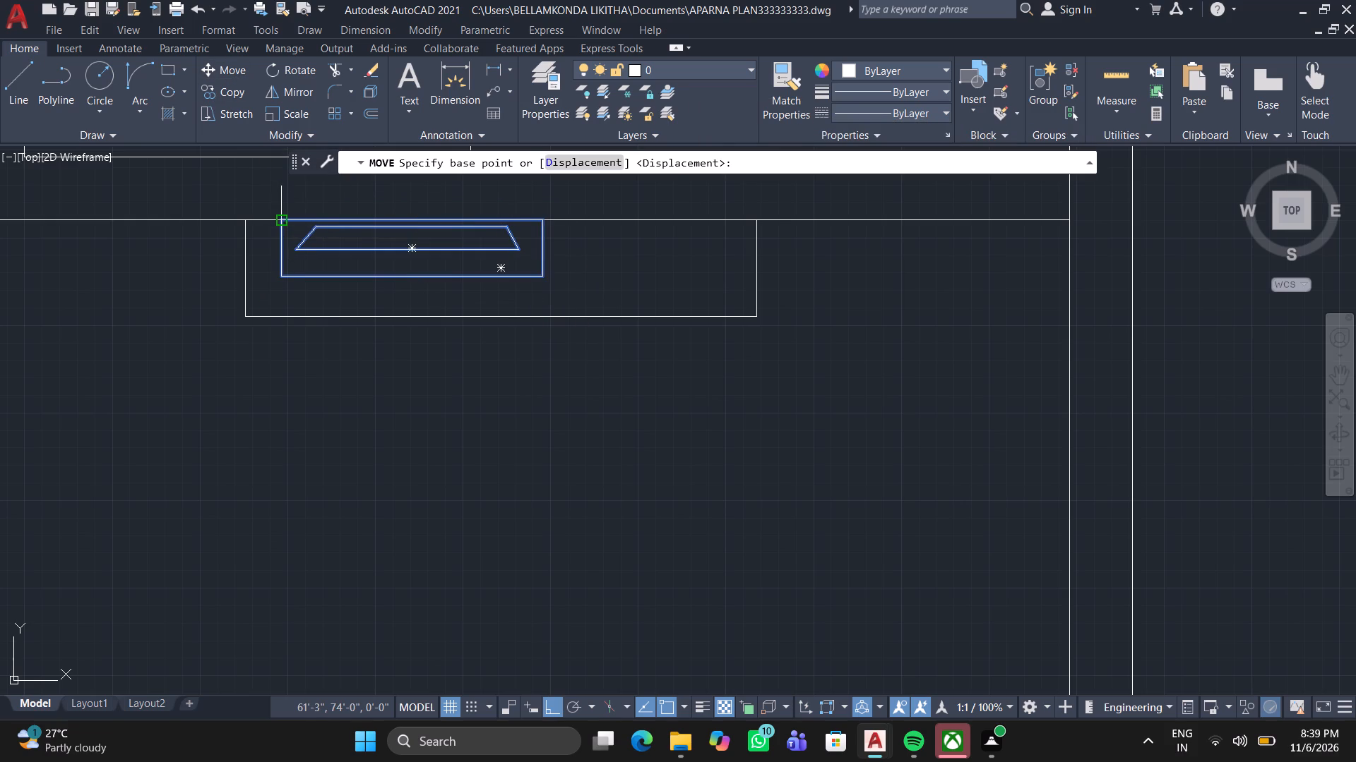
click(284, 223)
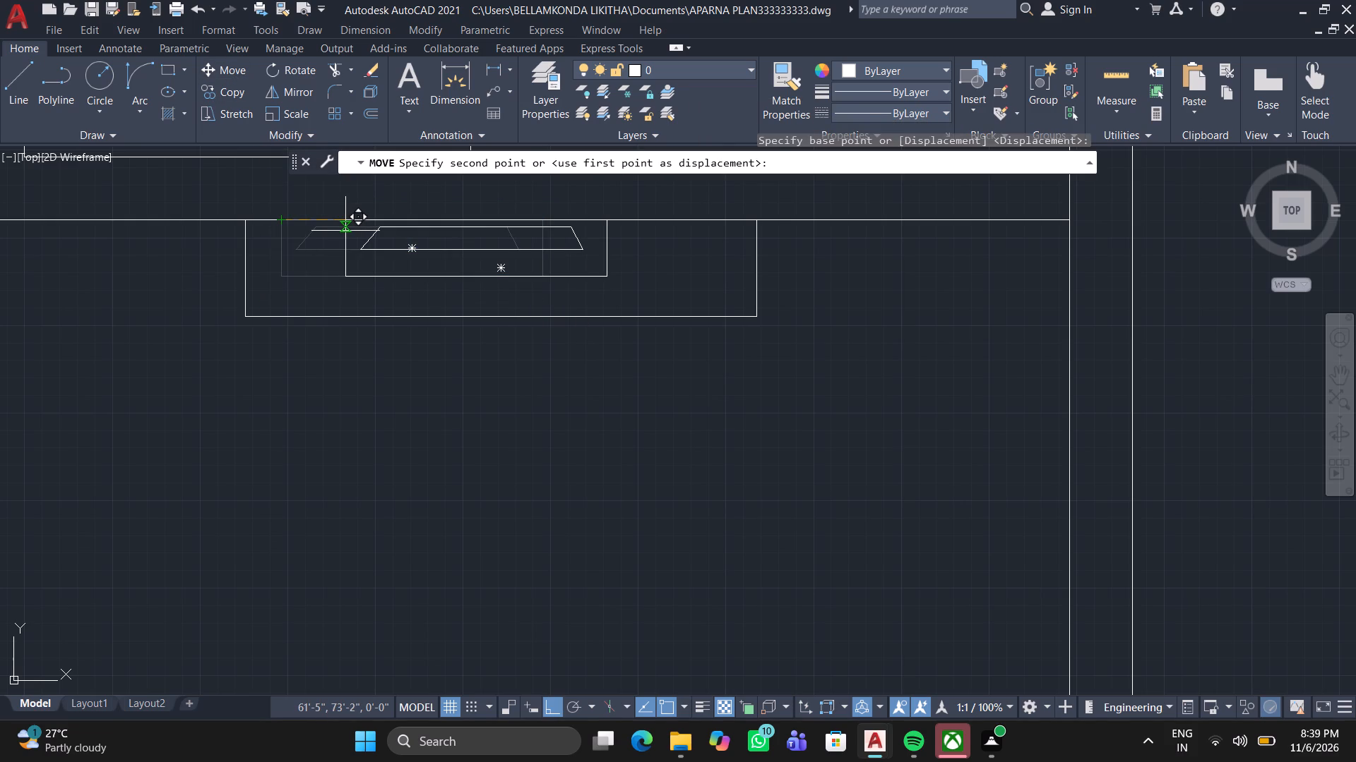
click(345, 231)
drag(327, 200, 327, 230)
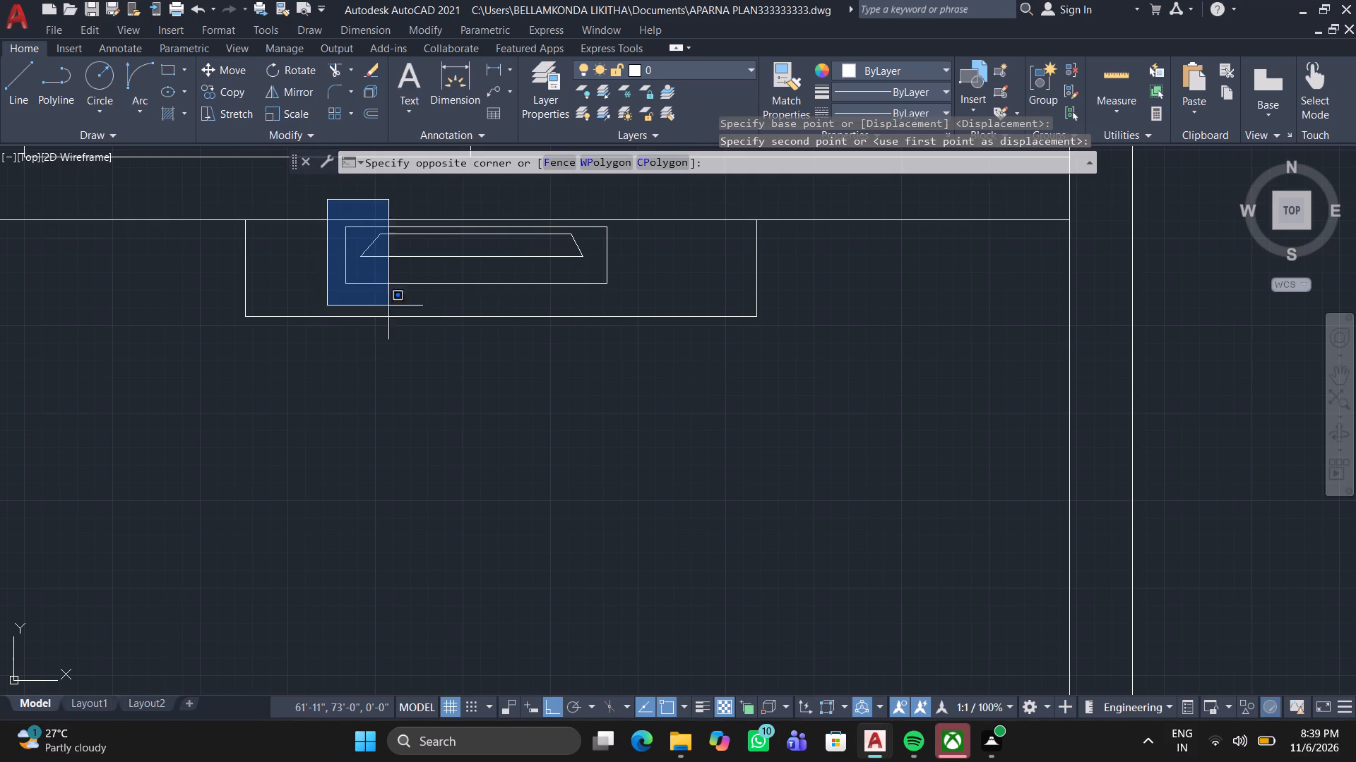
click(622, 299)
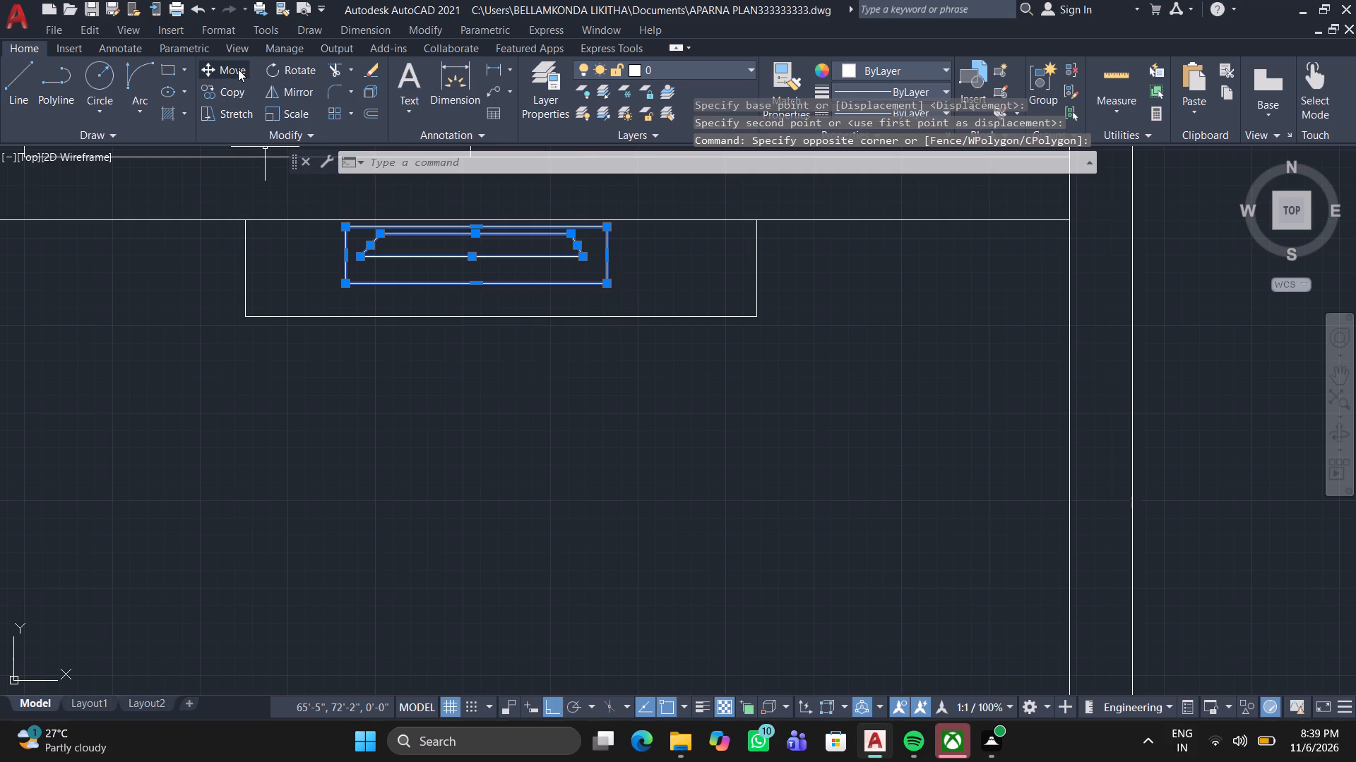
click(238, 69)
click(338, 227)
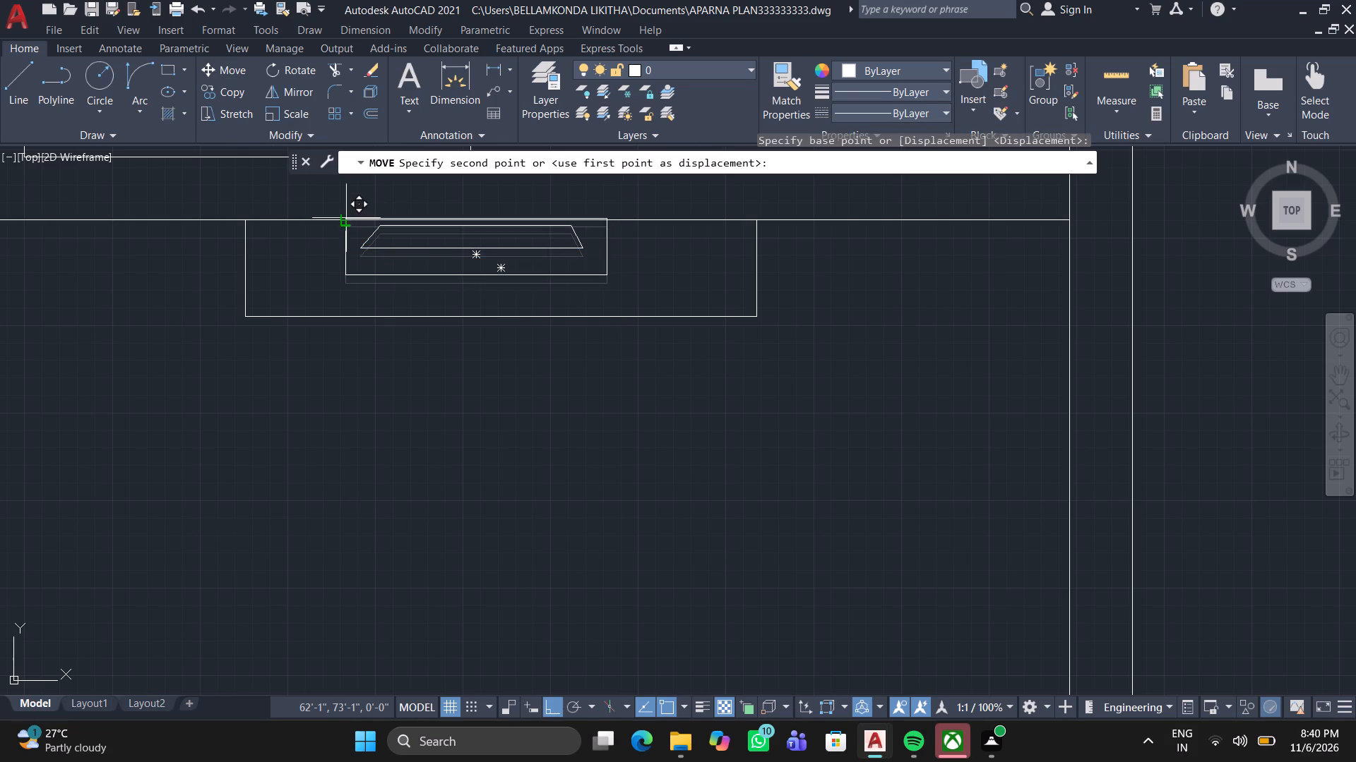
click(346, 218)
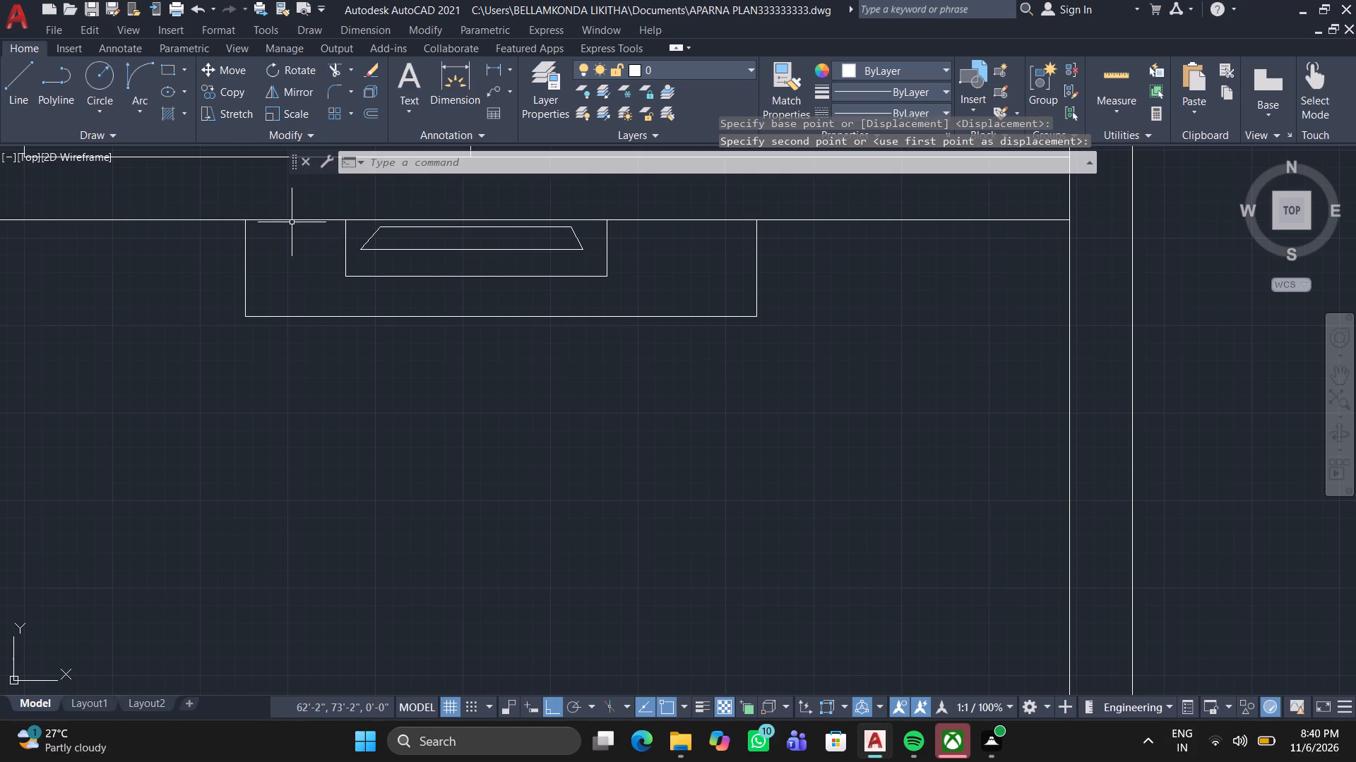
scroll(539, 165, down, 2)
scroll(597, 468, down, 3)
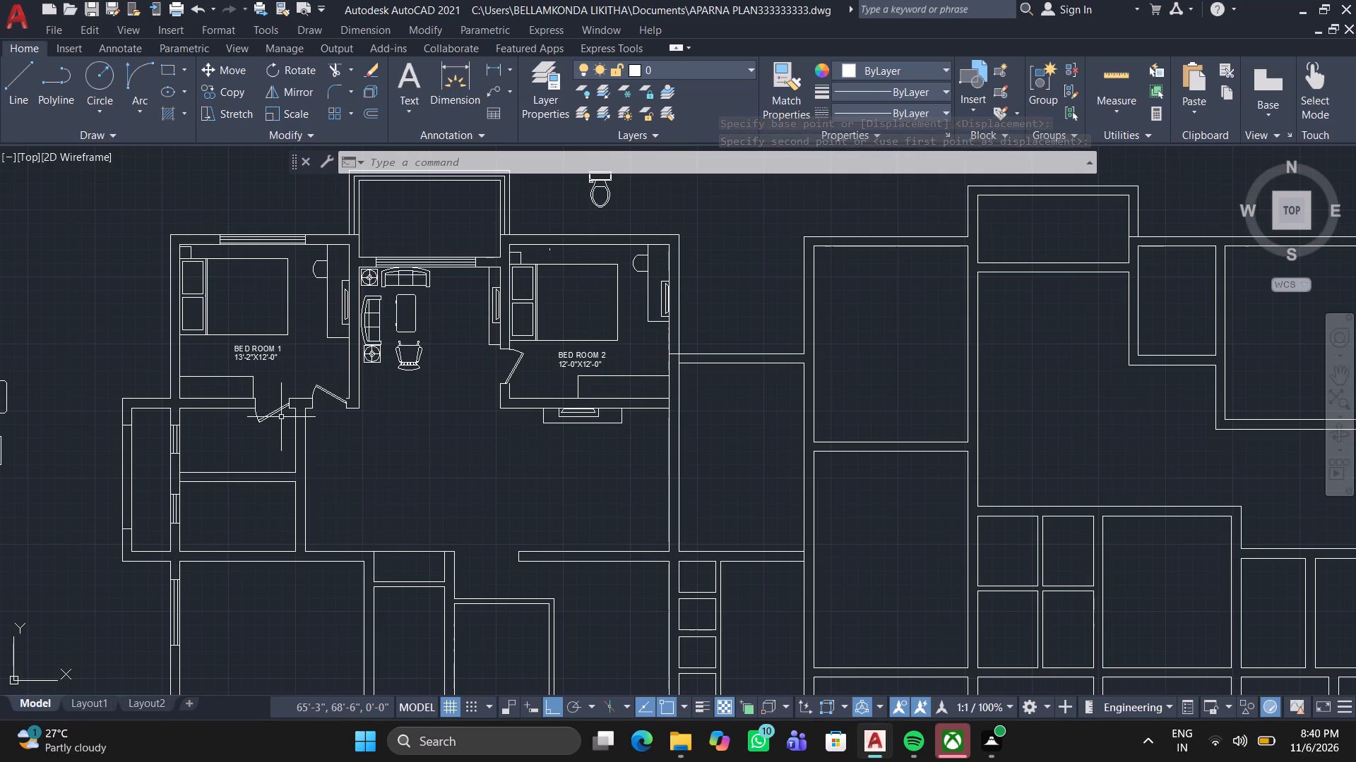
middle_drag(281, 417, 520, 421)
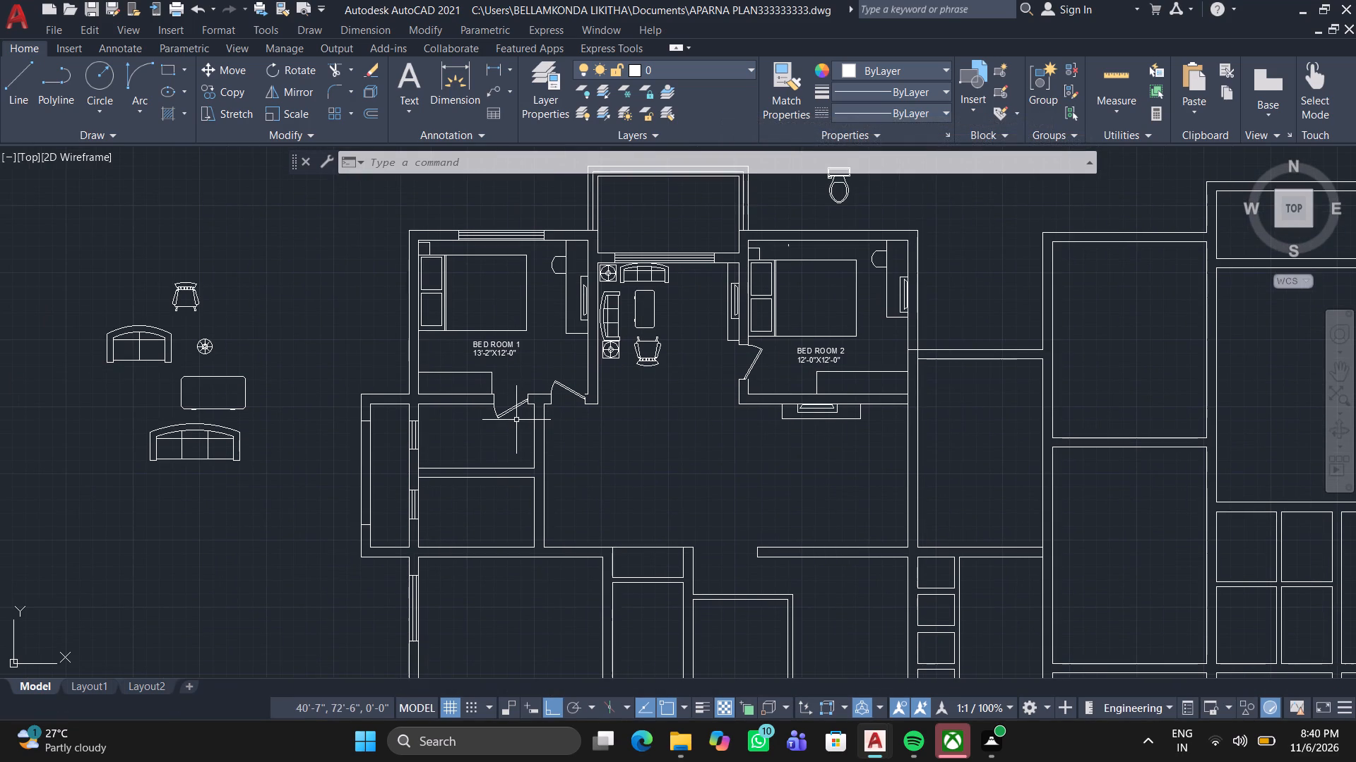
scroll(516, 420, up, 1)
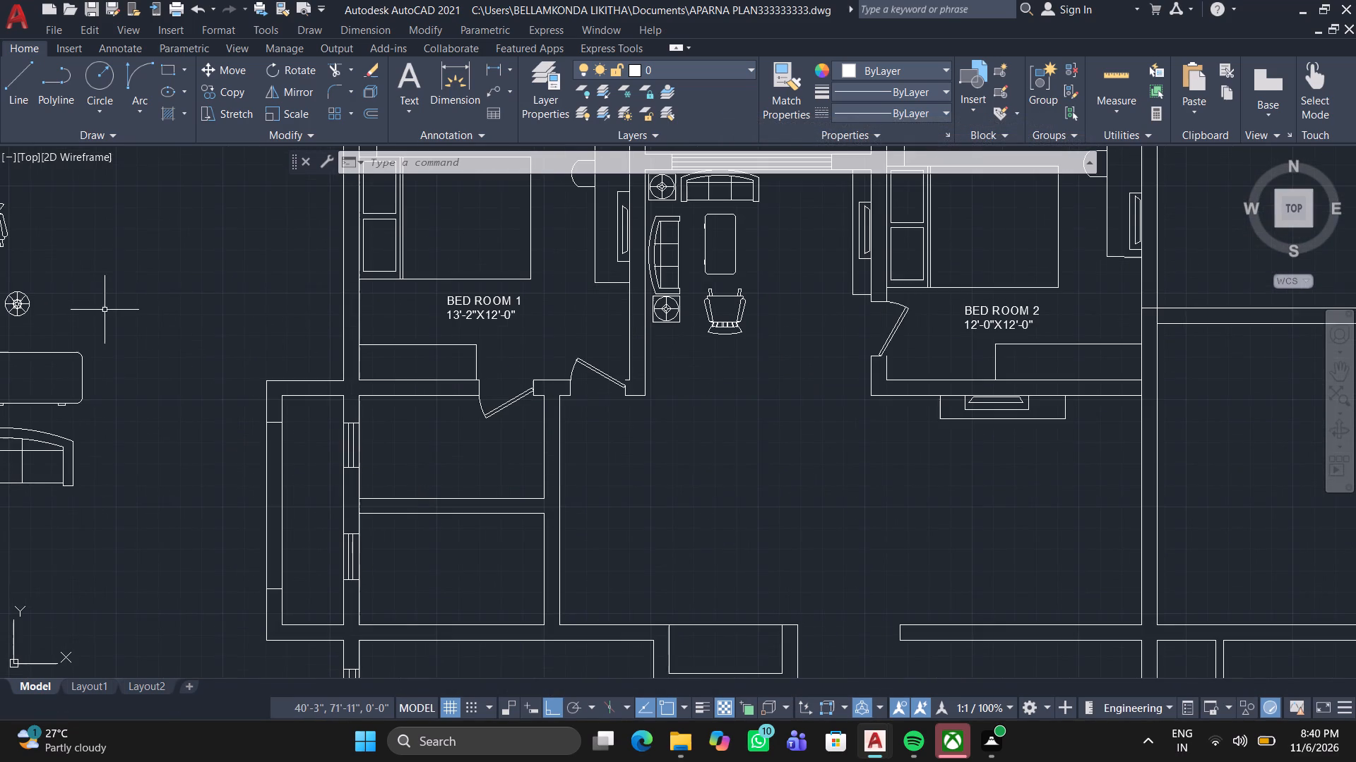
Copy the rocking chair from the loose furniture into the room above the seating area, with ortho off.
middle_drag(779, 502, 816, 734)
click(6, 435)
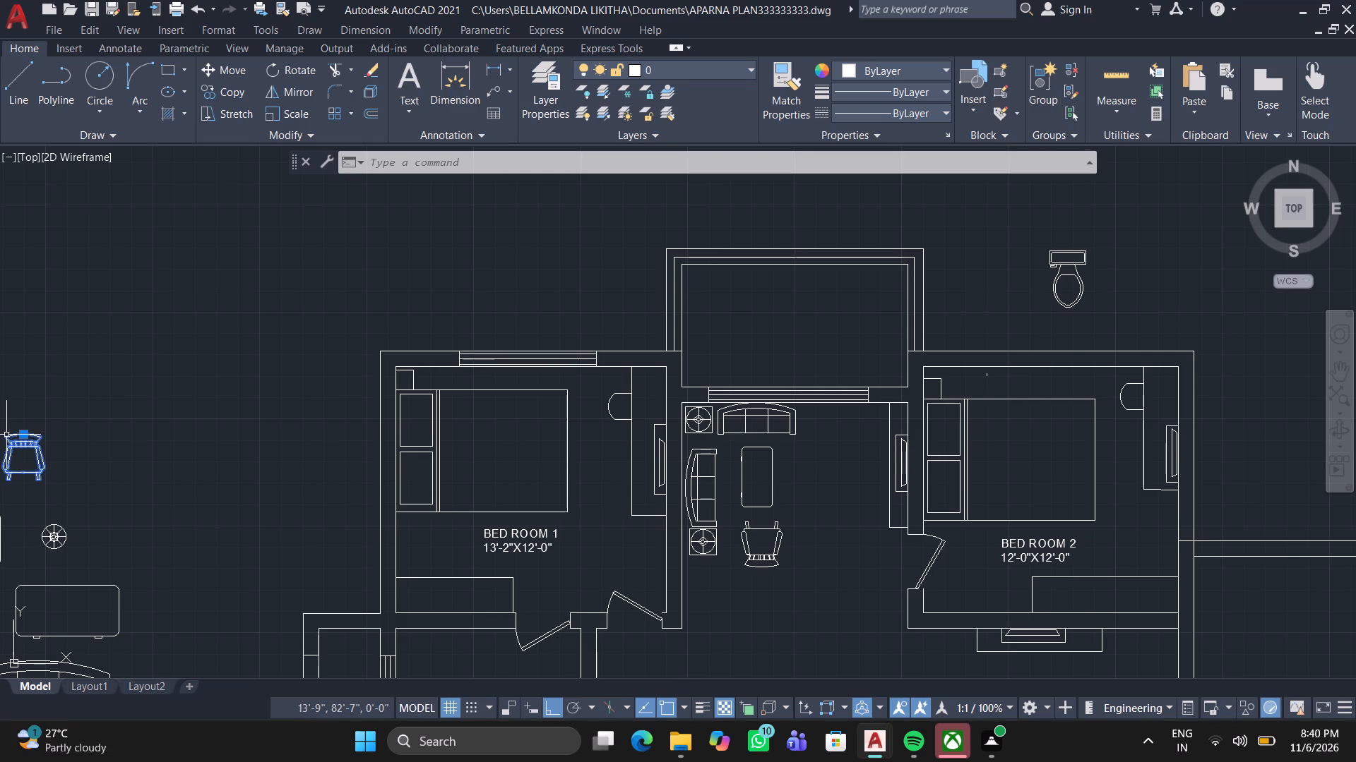
drag(208, 90, 198, 104)
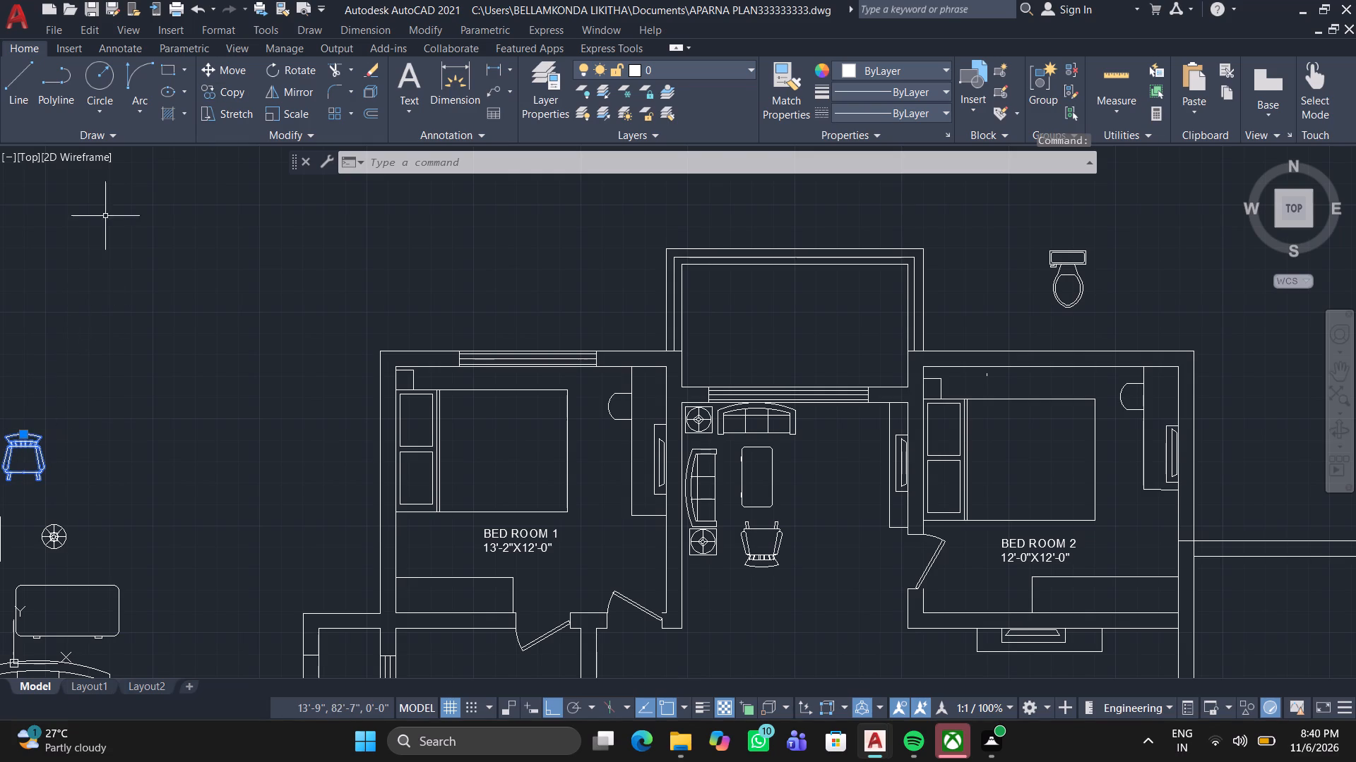
click(213, 87)
drag(214, 91, 212, 101)
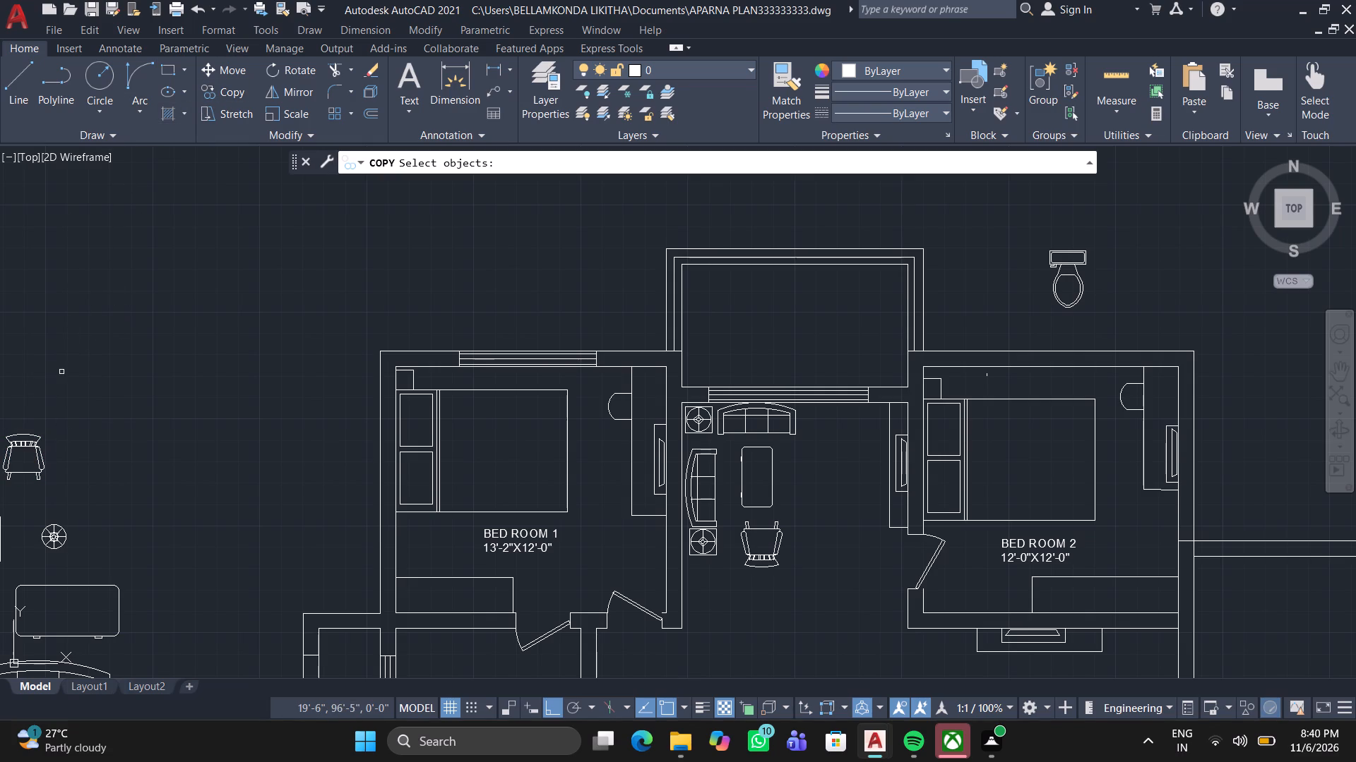
key(Escape)
click(26, 449)
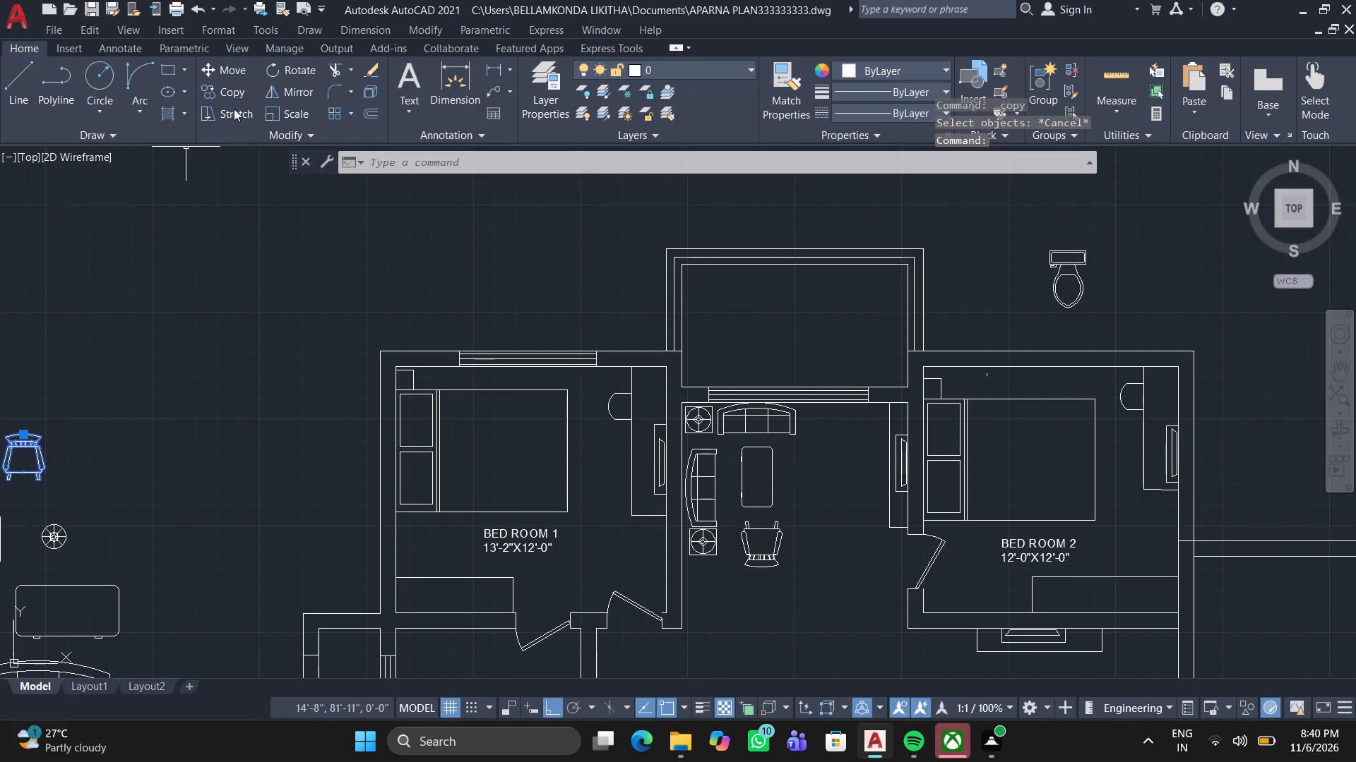
click(229, 90)
click(35, 455)
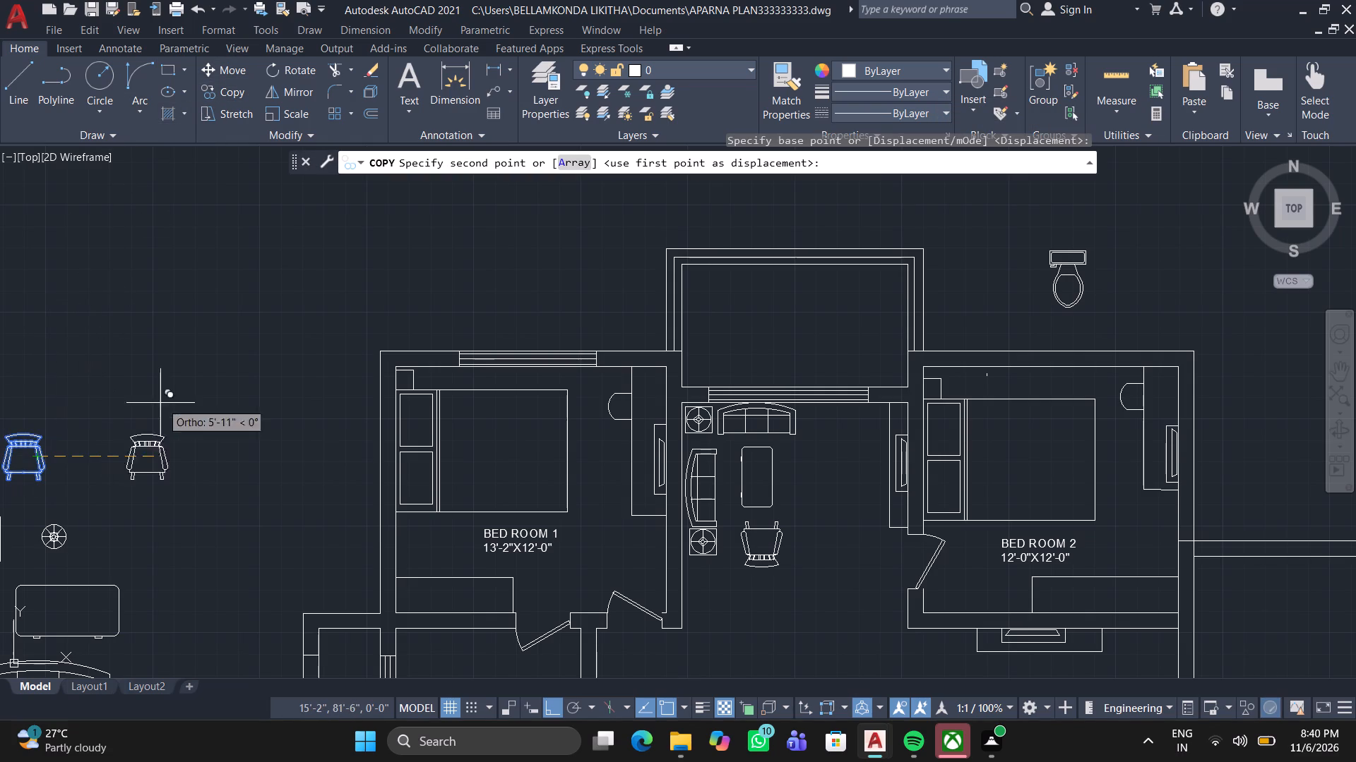
click(556, 706)
scroll(715, 323, up, 1)
click(744, 310)
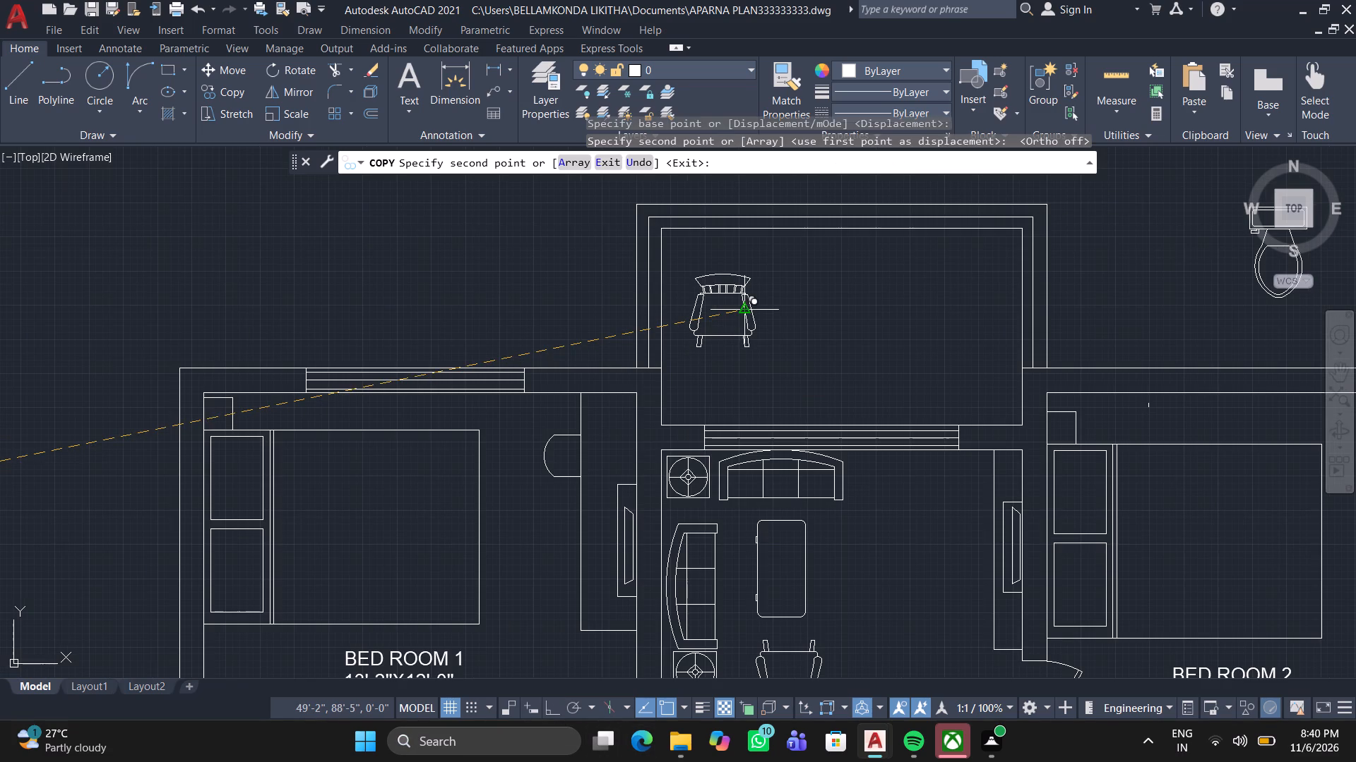
key(space)
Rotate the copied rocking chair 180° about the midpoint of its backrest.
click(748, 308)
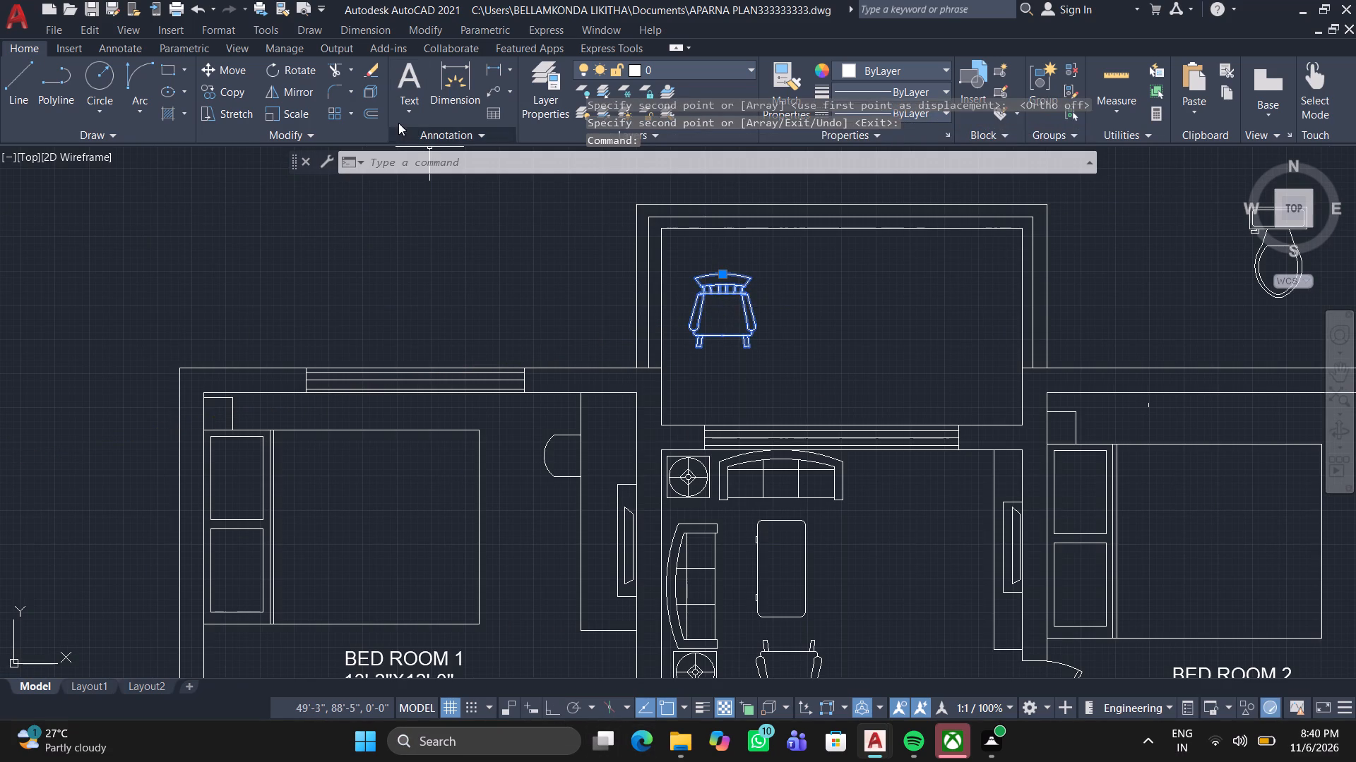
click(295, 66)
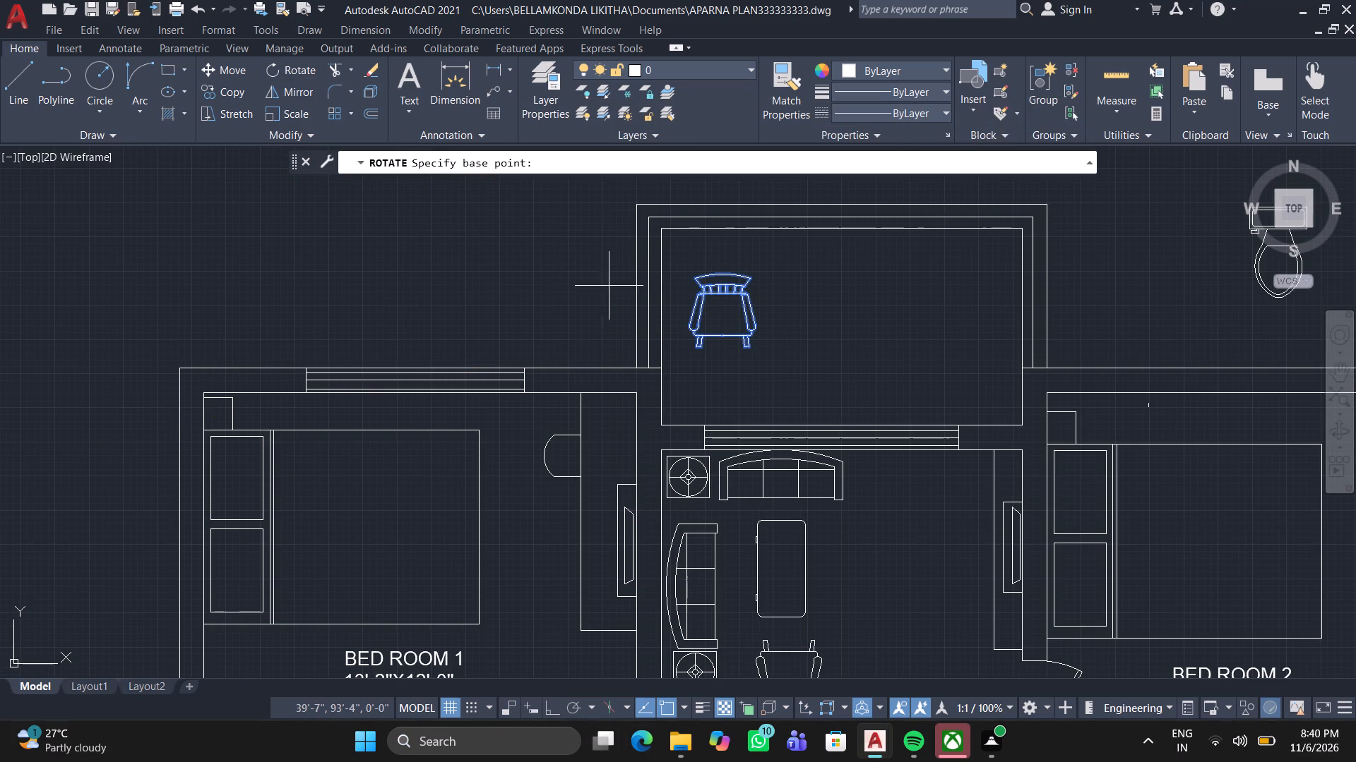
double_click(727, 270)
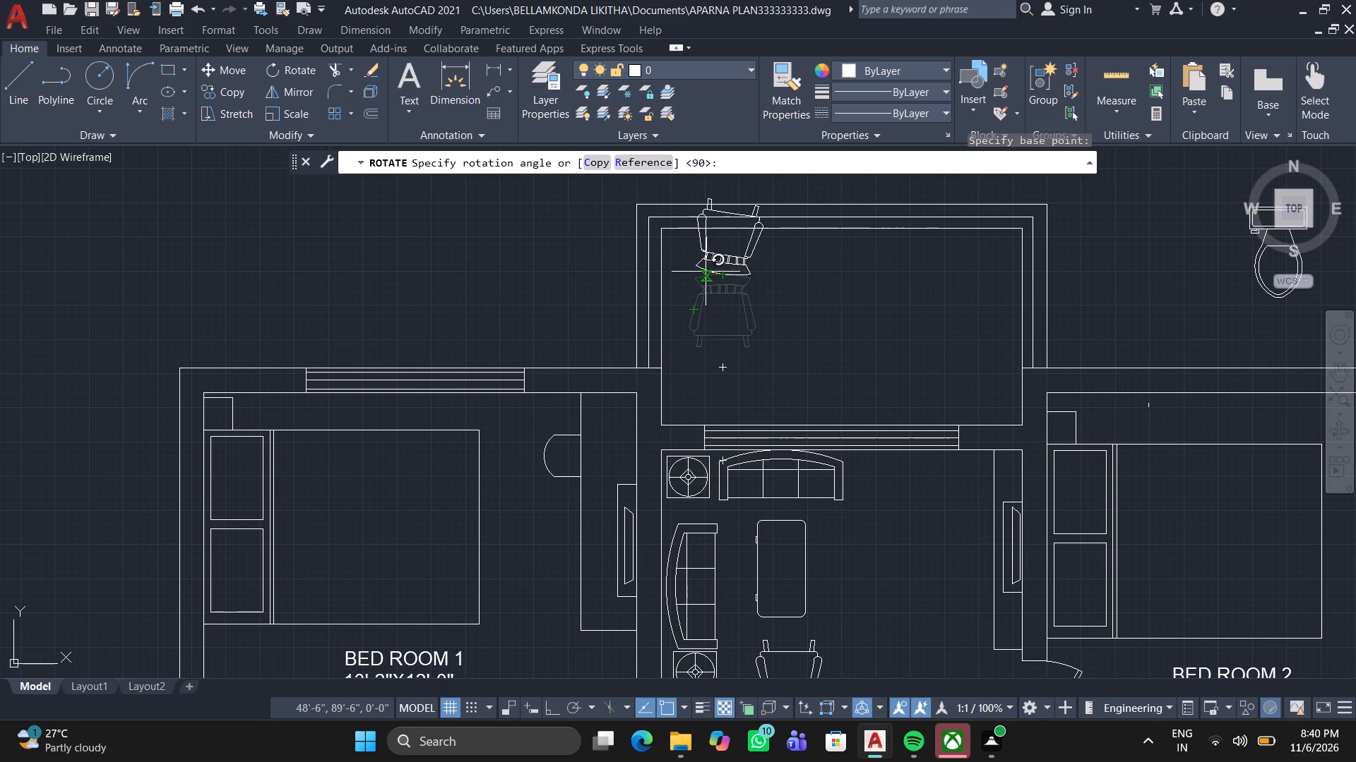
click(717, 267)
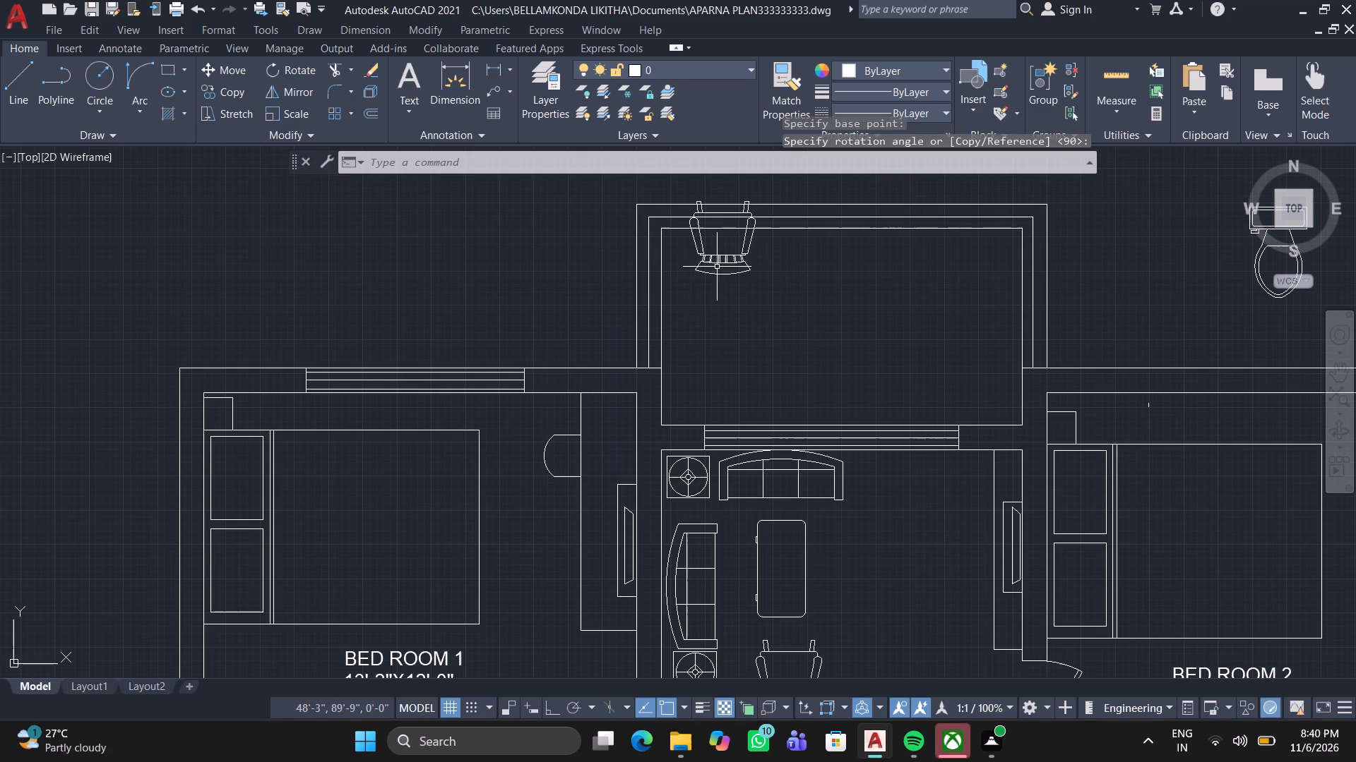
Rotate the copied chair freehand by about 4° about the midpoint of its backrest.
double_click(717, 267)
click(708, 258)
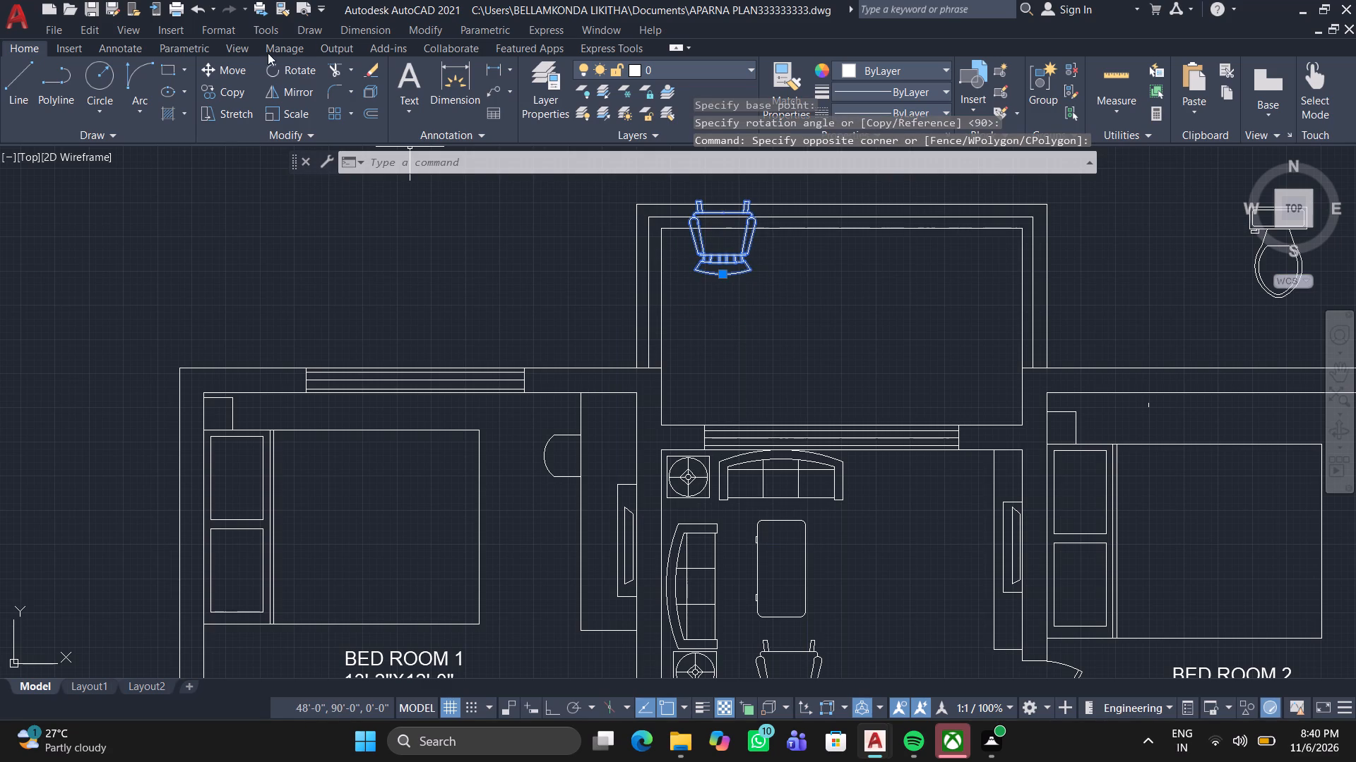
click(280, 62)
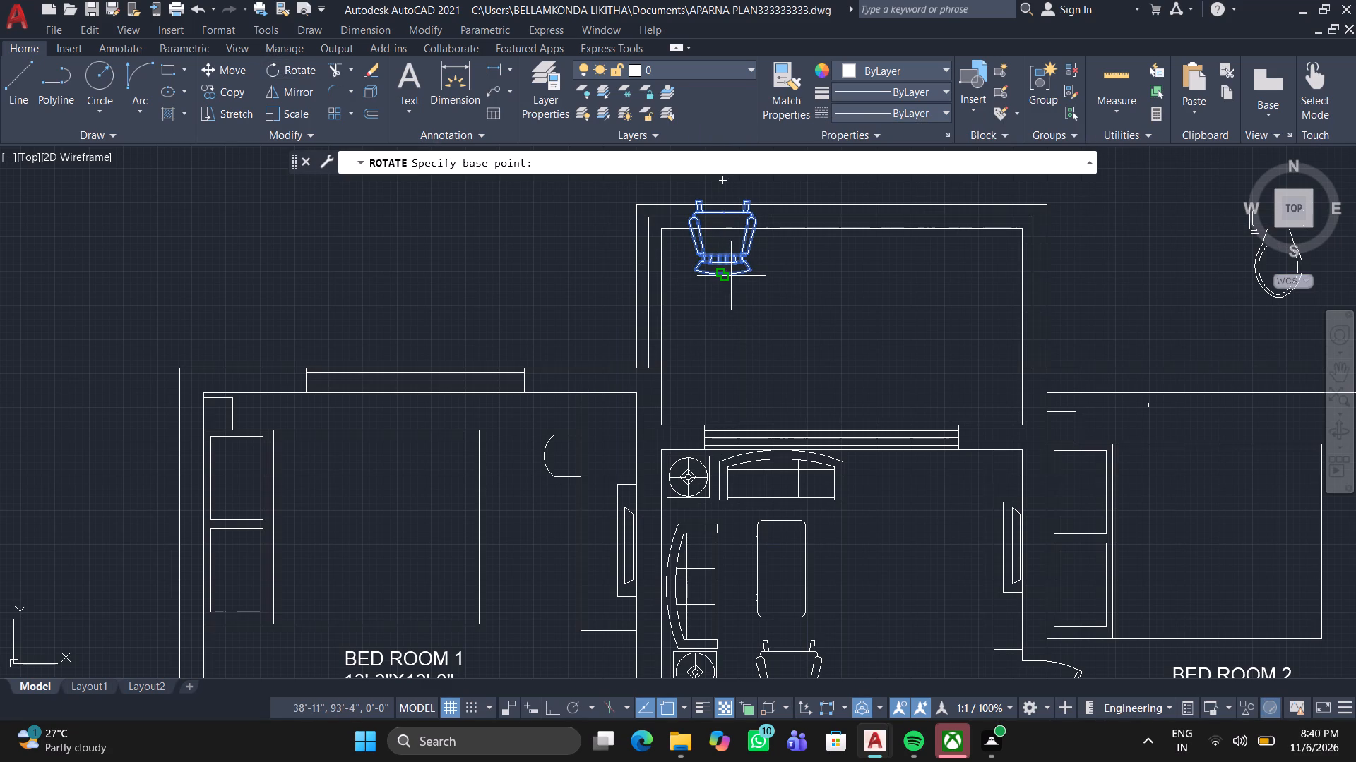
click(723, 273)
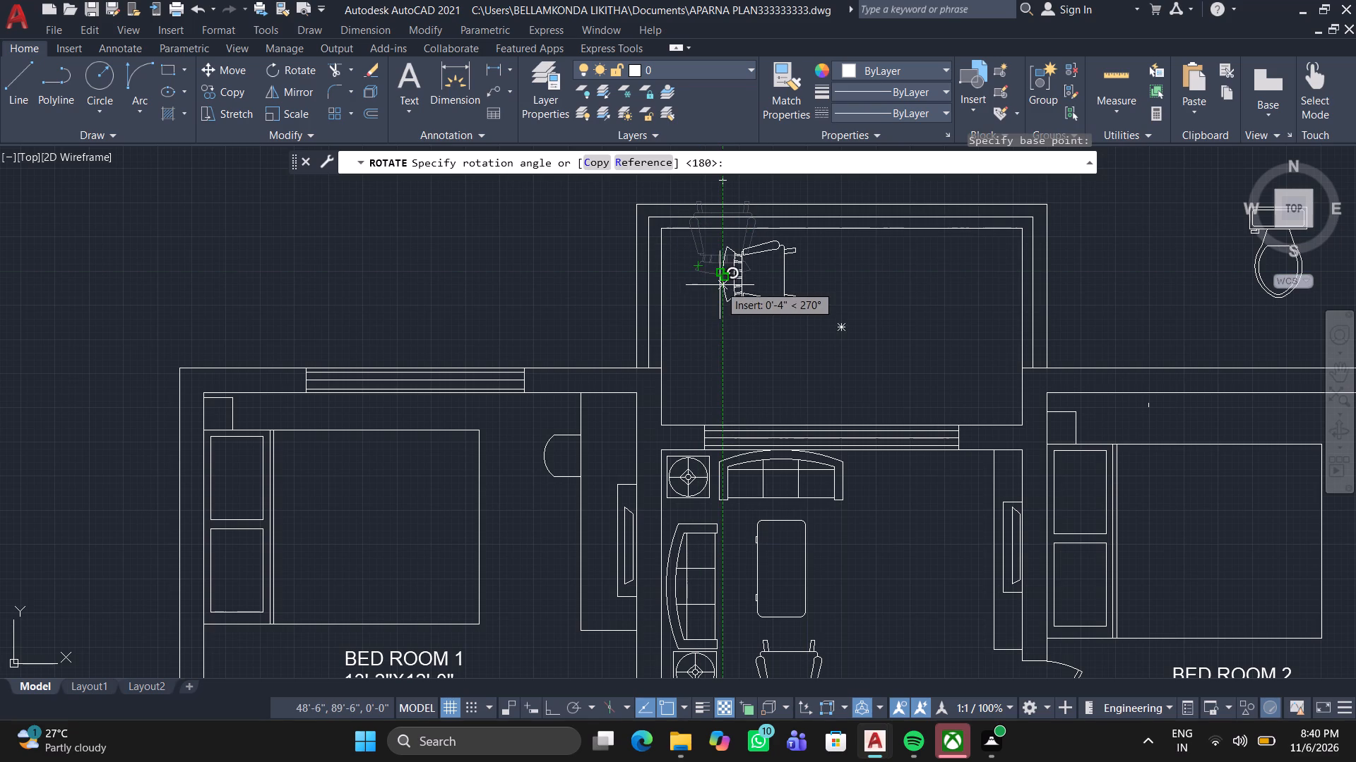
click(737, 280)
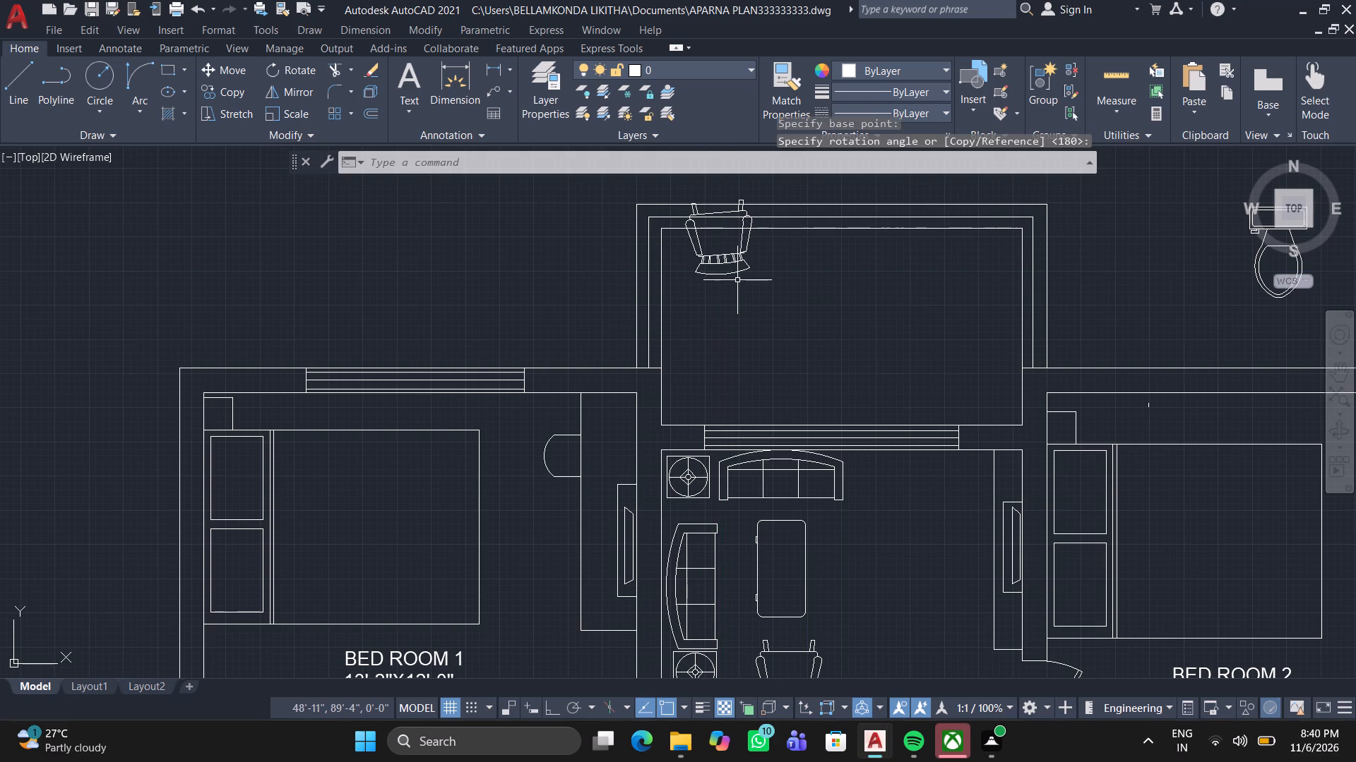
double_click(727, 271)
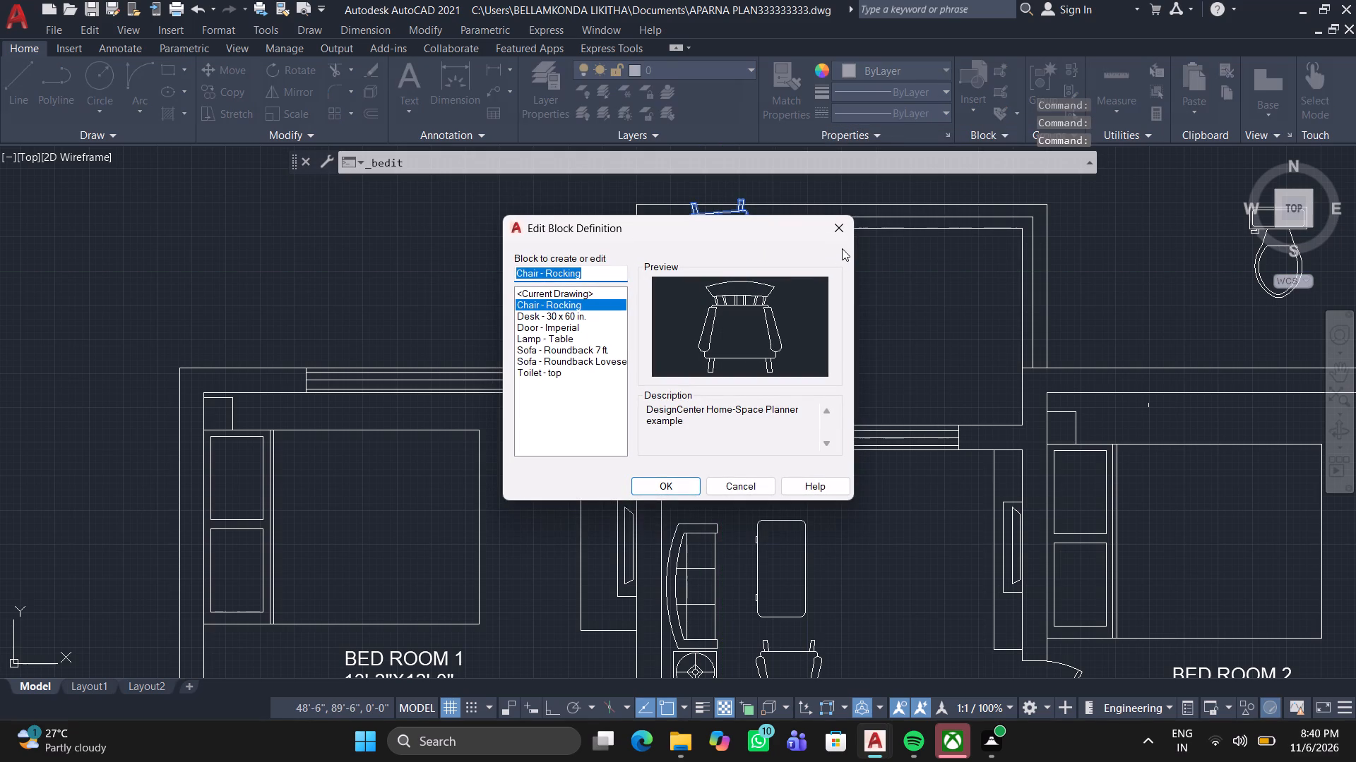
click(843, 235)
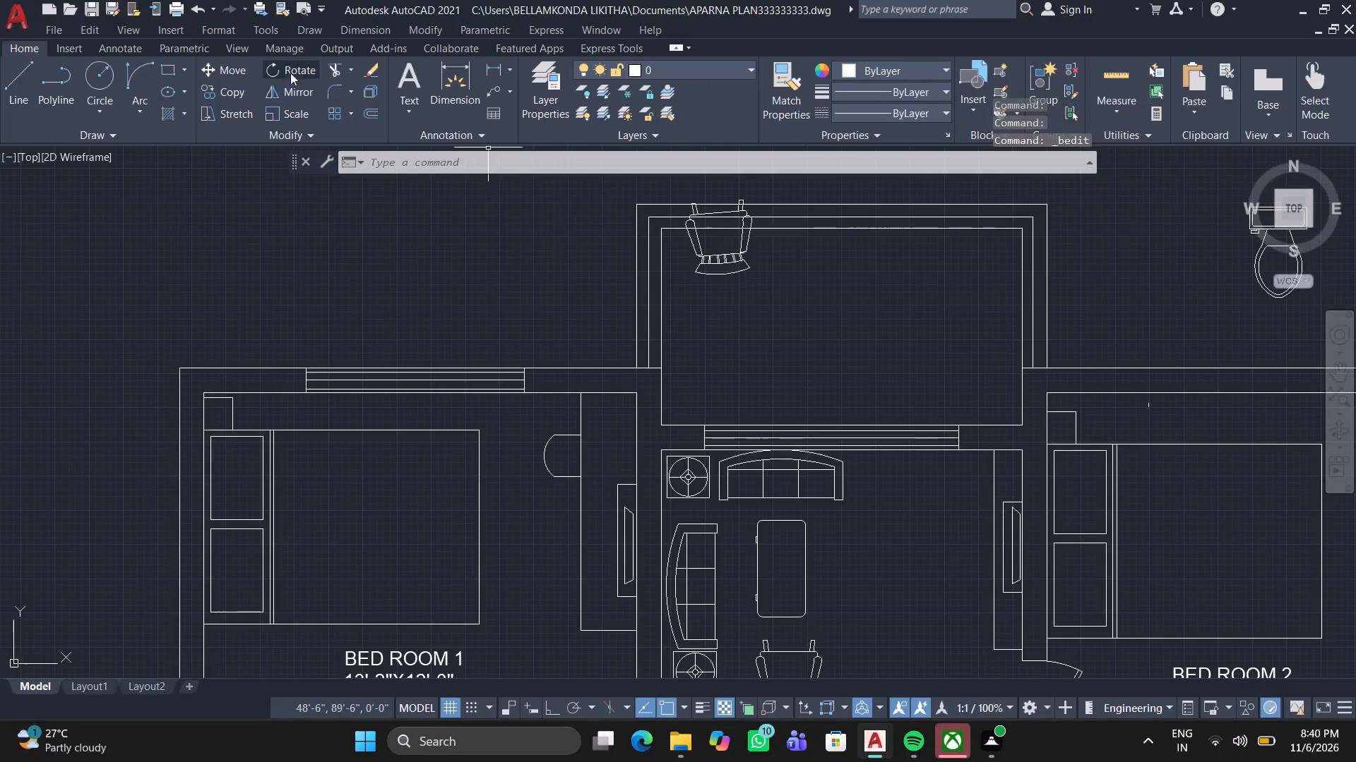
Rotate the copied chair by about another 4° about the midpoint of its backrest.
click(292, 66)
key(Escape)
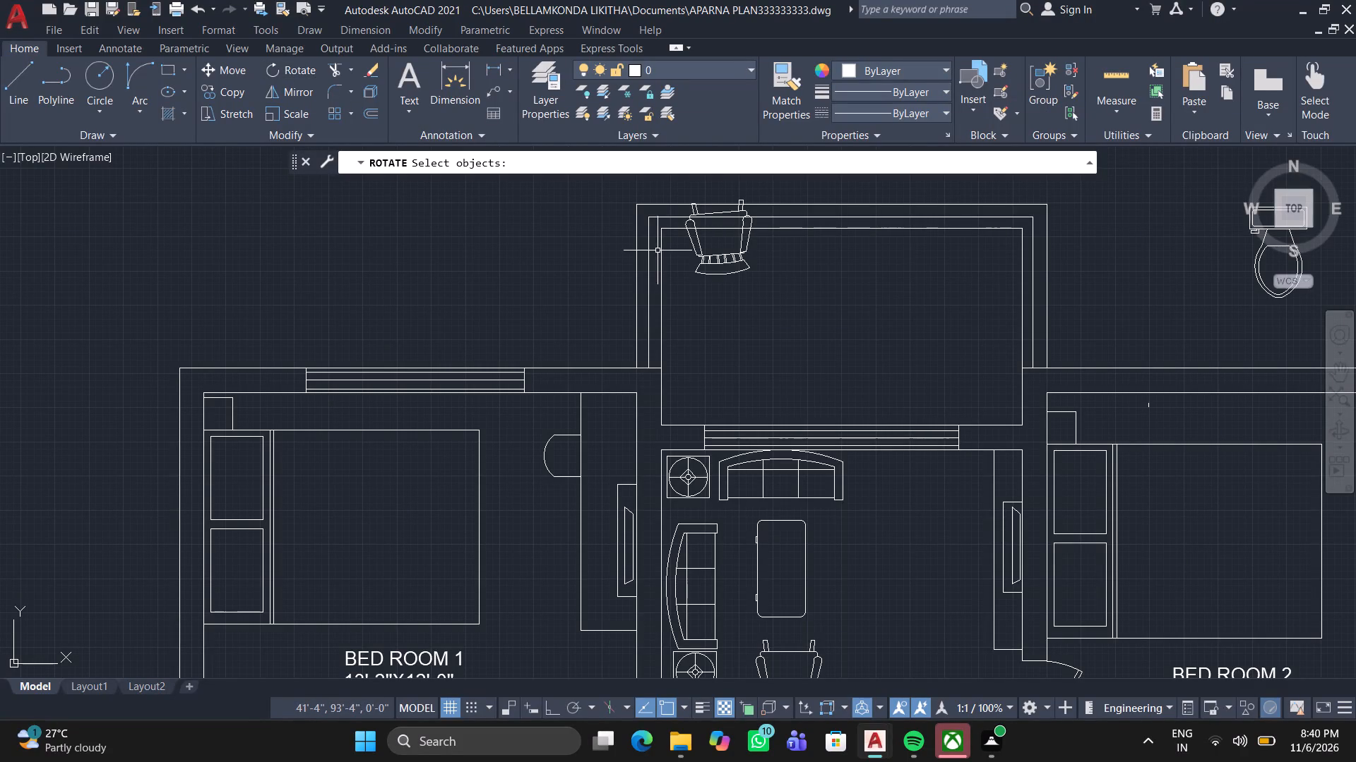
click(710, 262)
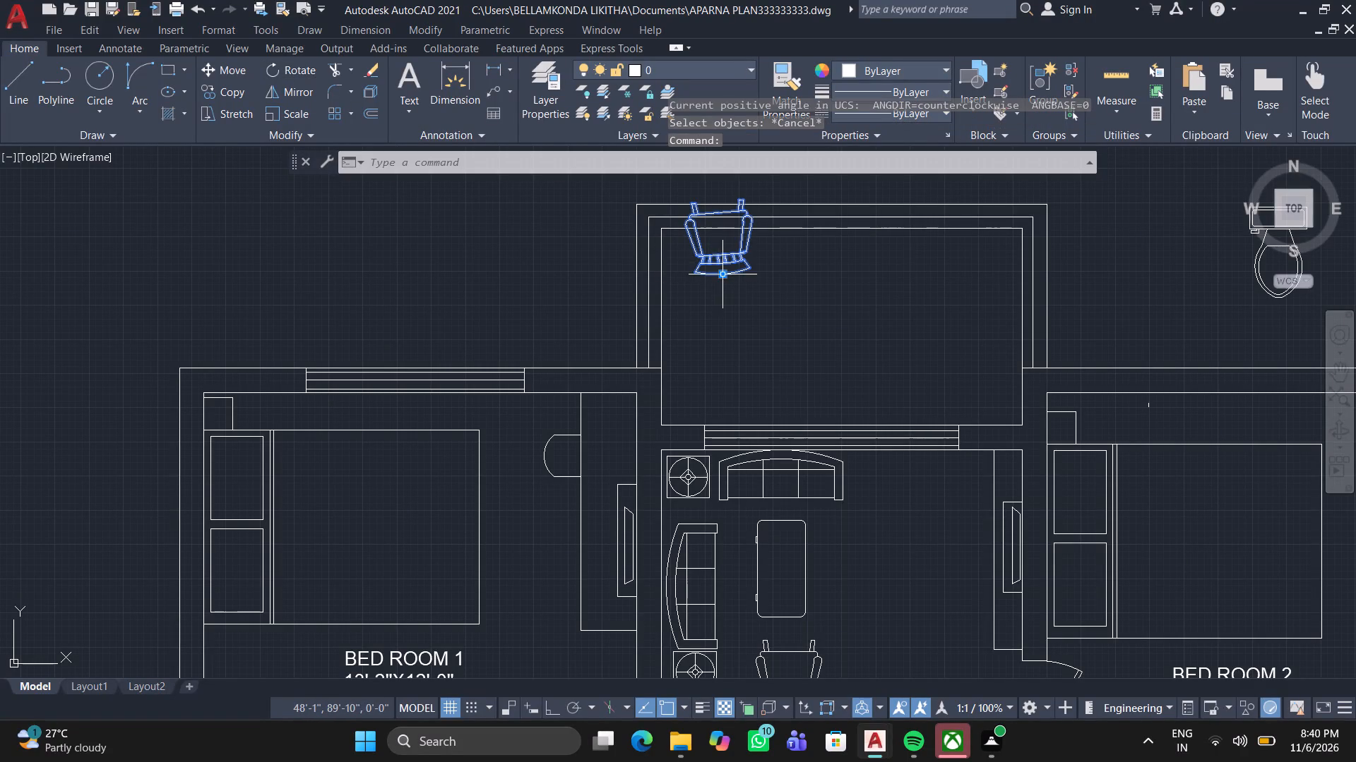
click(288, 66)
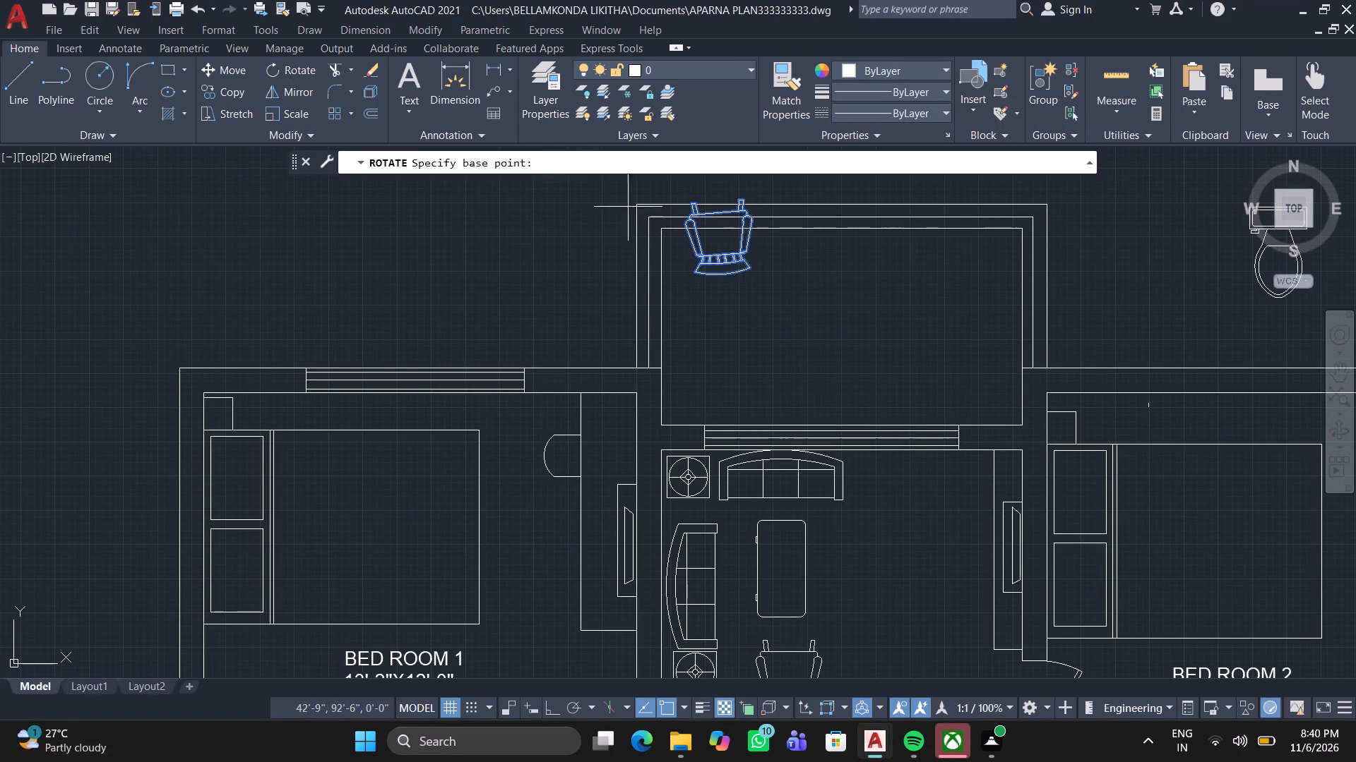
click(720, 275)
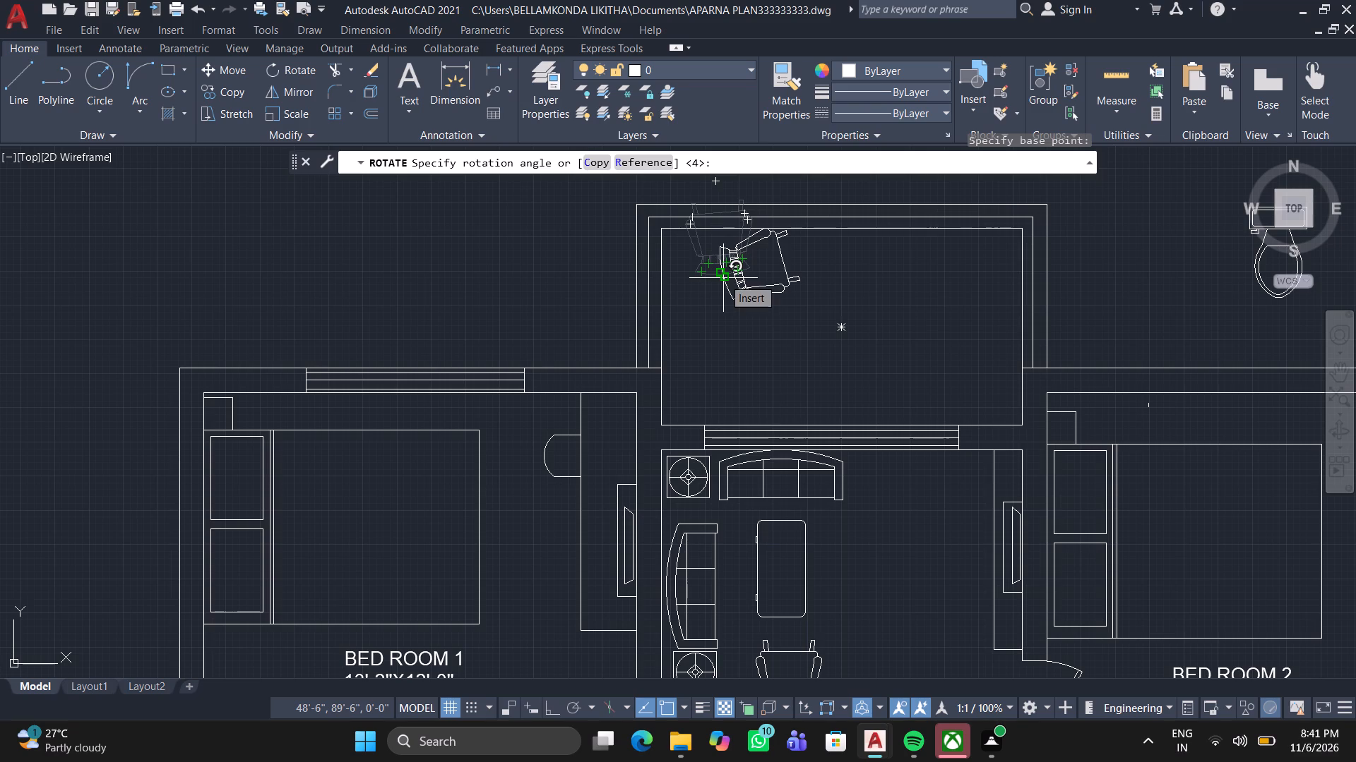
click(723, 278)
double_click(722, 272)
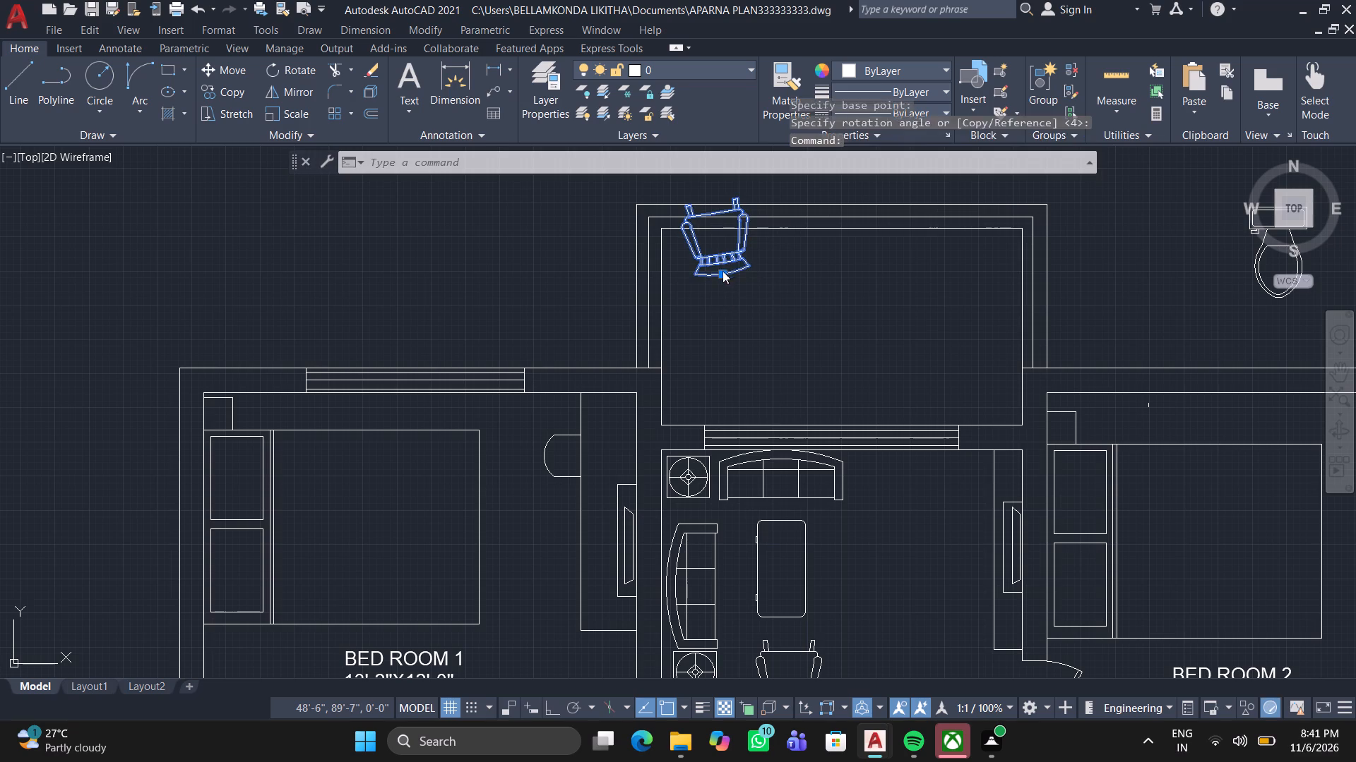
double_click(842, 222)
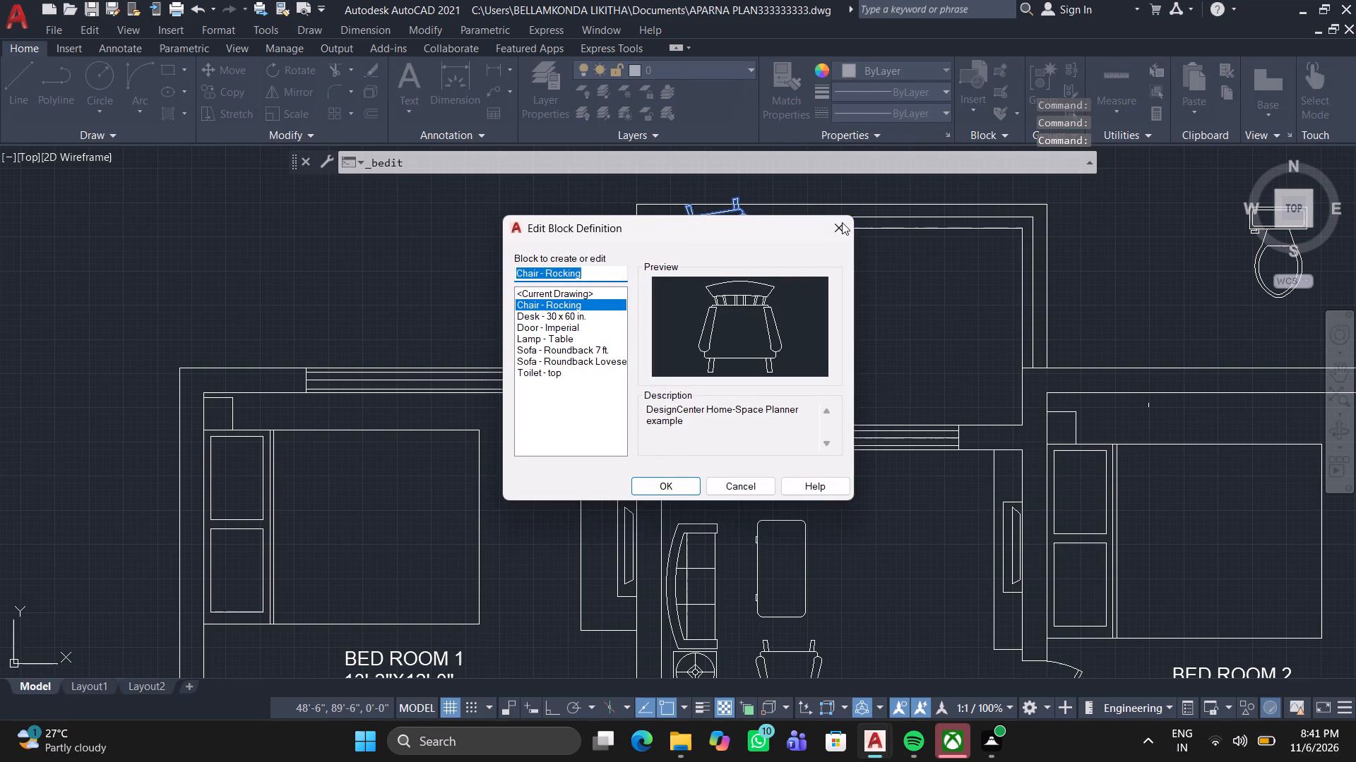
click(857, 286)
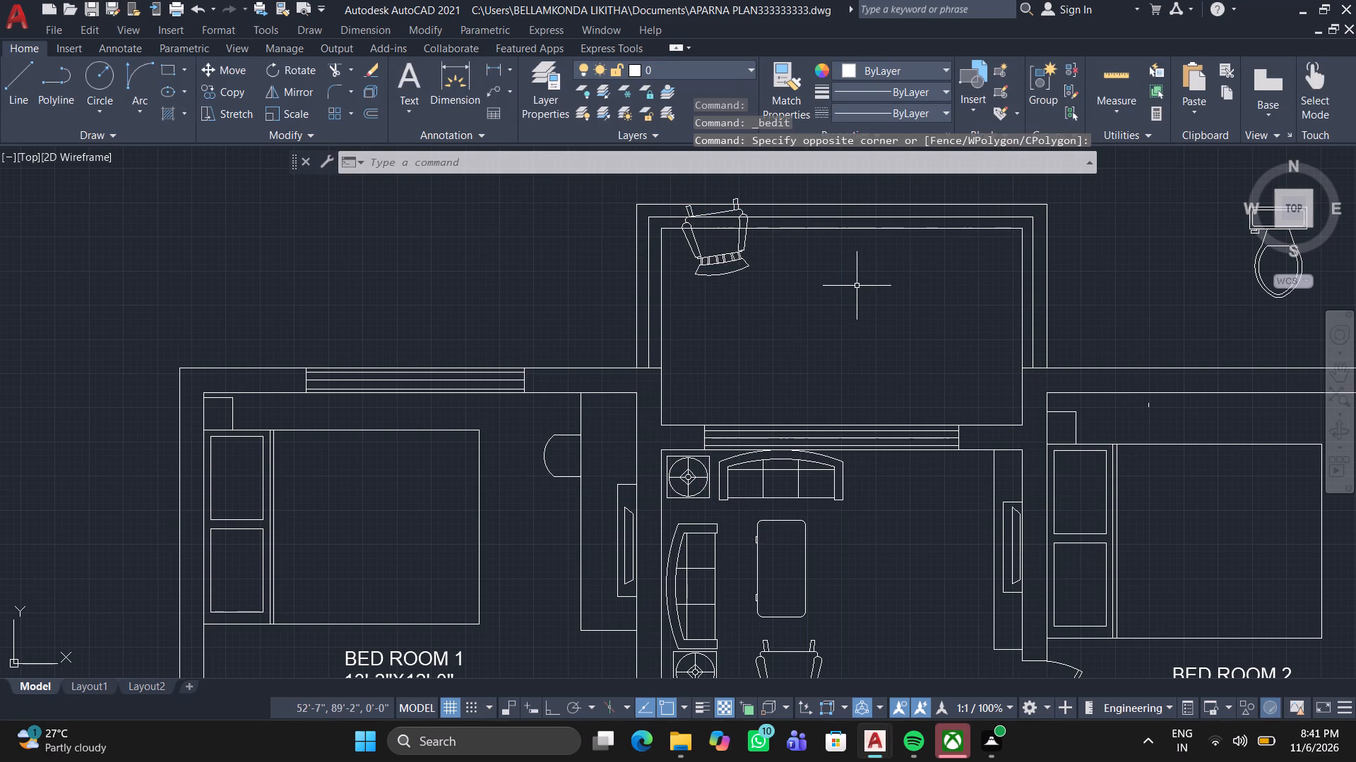
Rotate the copied chair about its backrest so it sits diagonally, with its back toward the lower left and its front toward the upper right.
click(749, 264)
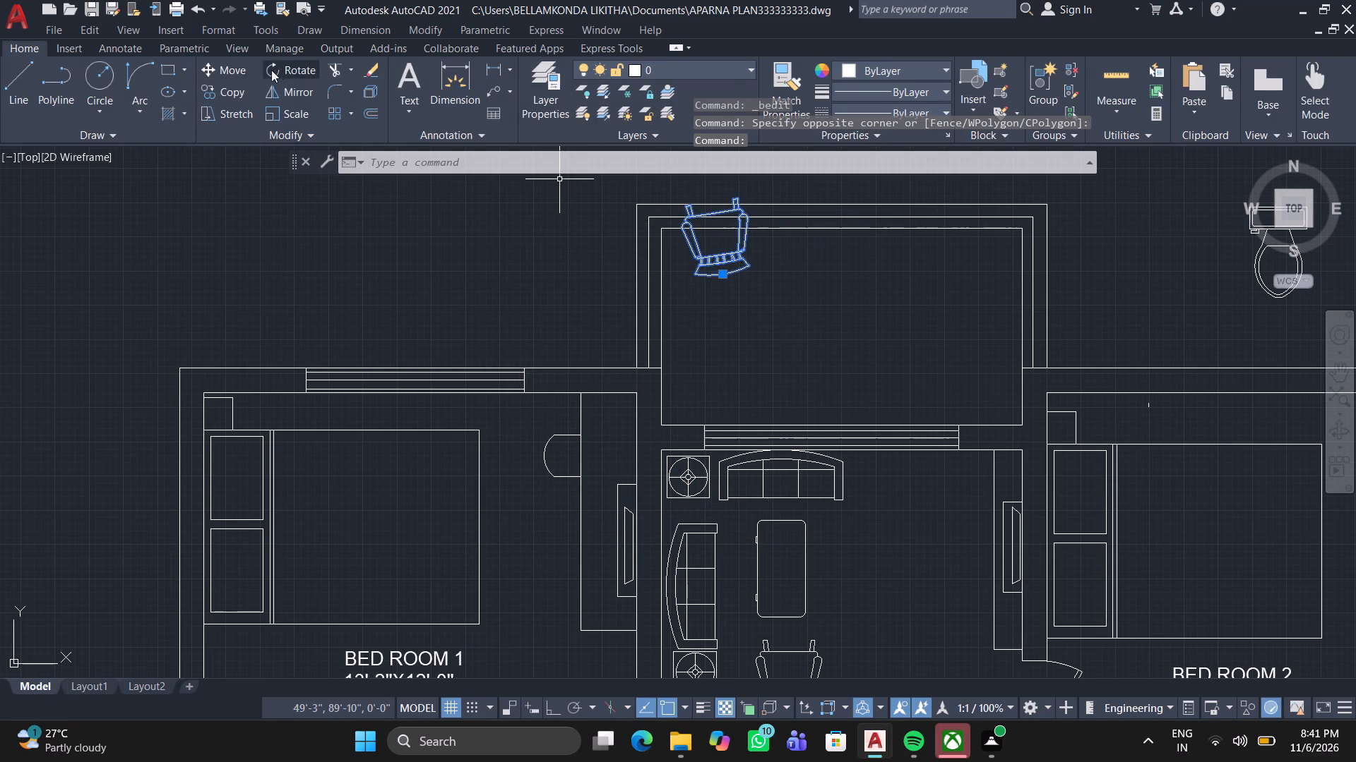
click(287, 71)
click(724, 279)
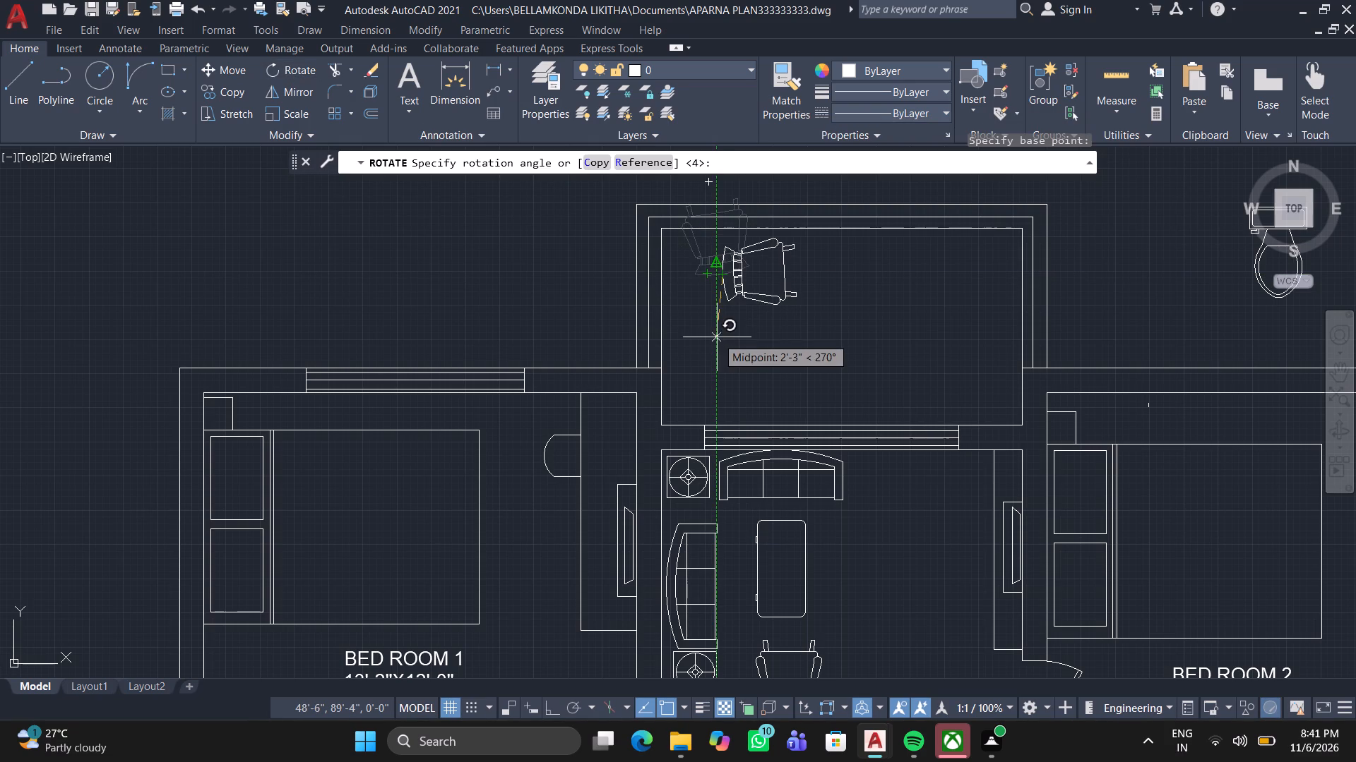
click(752, 353)
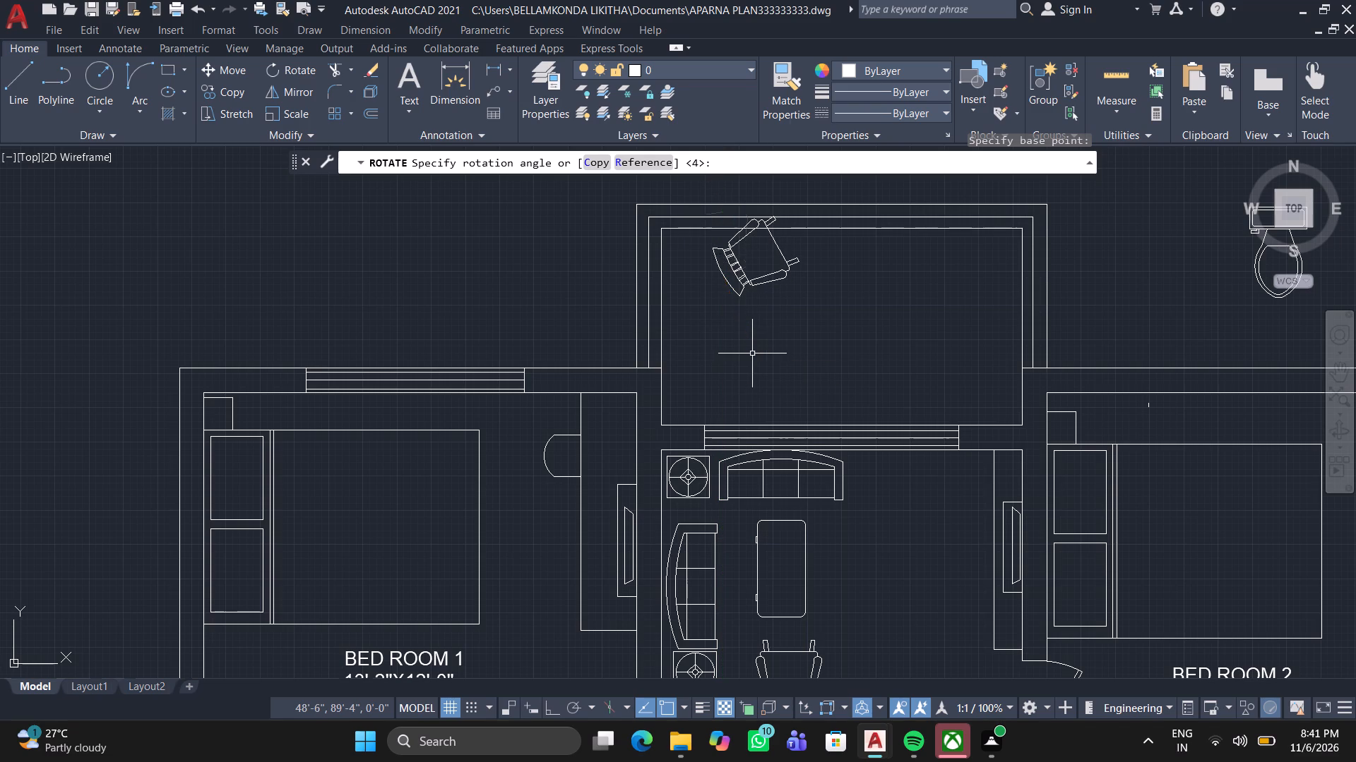
Move the angled chair down near the lower left corner of the room above the seating area.
click(744, 294)
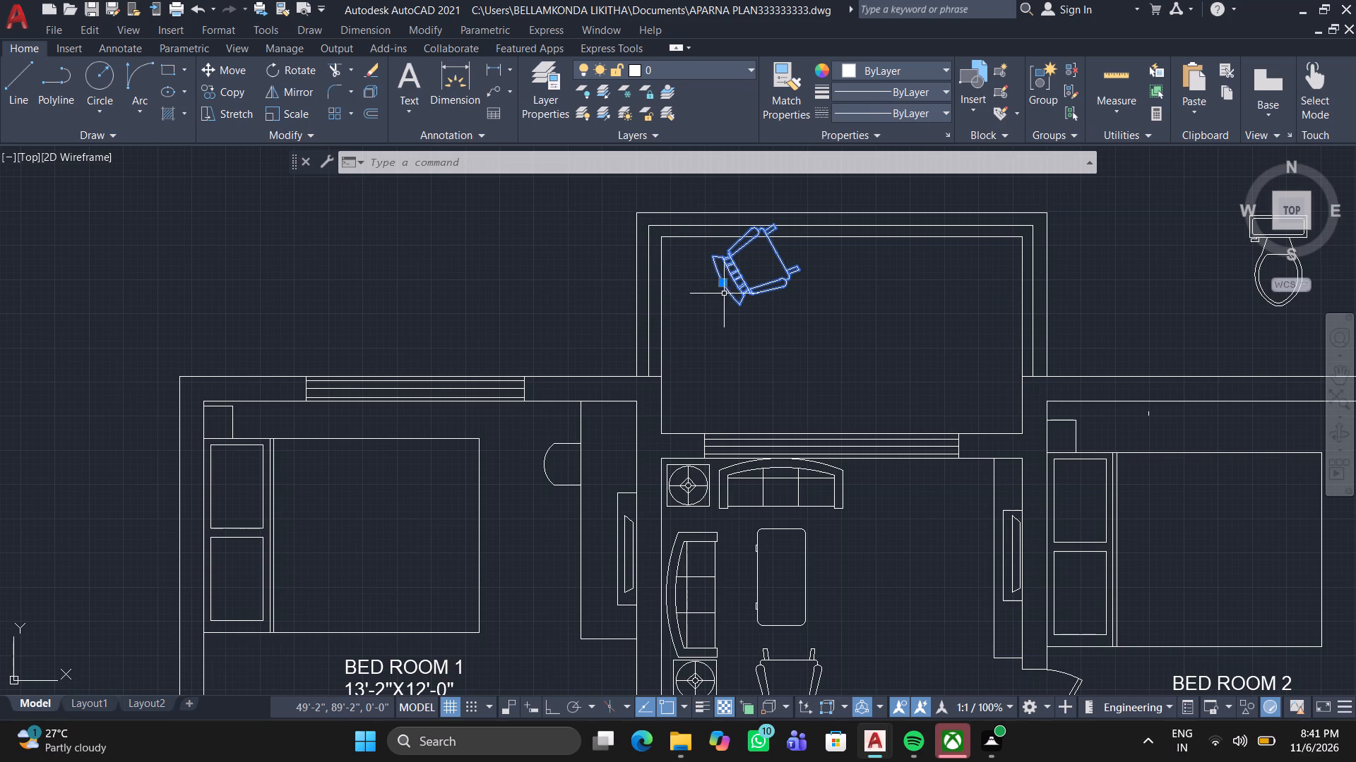
click(725, 286)
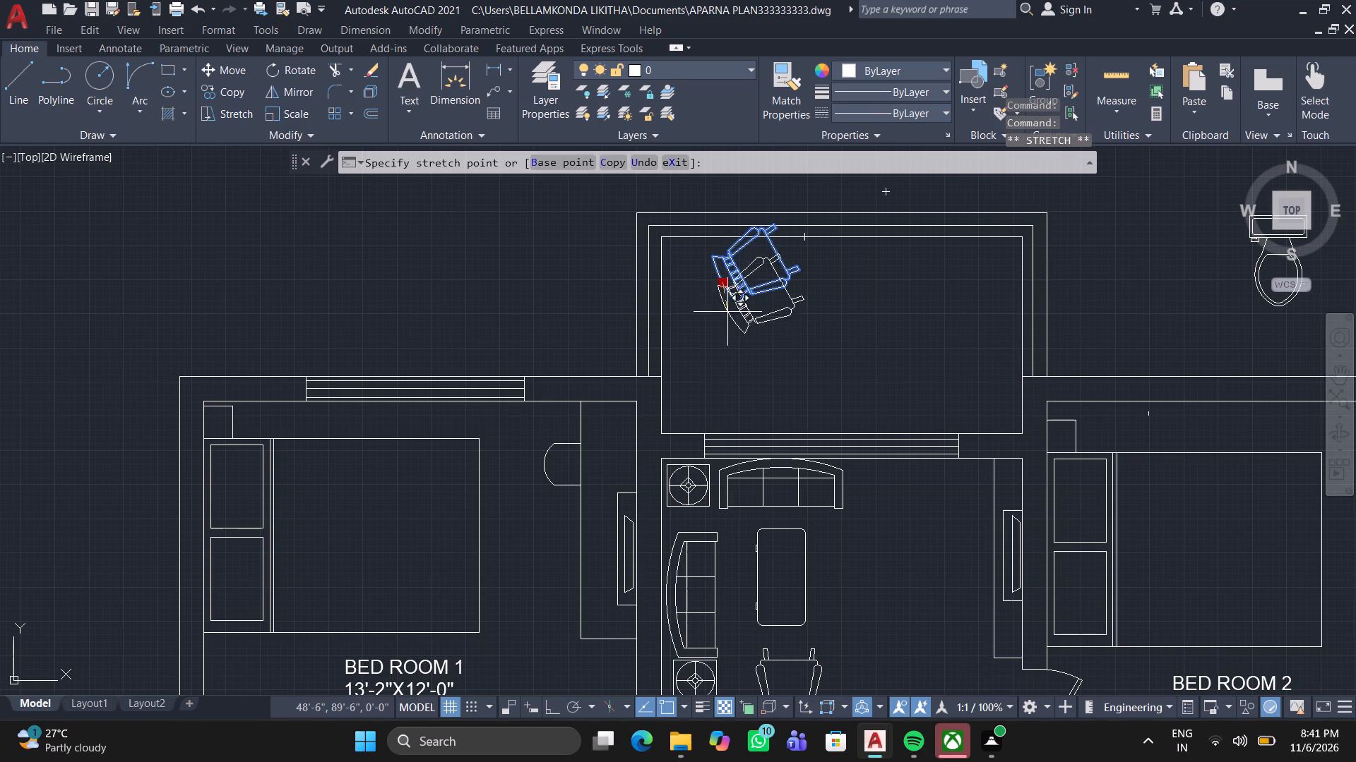
click(694, 386)
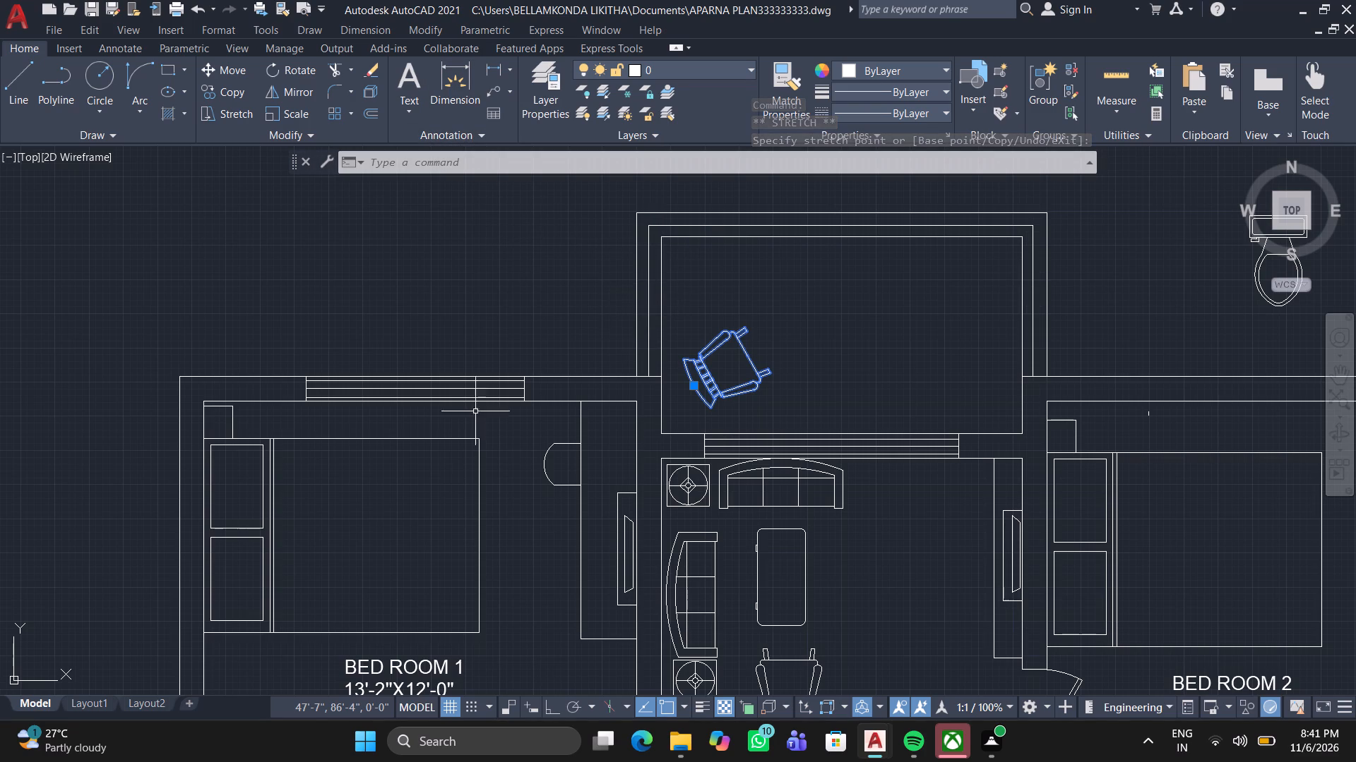
Copy the BED ROOM 1 label with its dimensions into the upper middle of the room containing the angled chair.
middle_drag(420, 442, 436, 382)
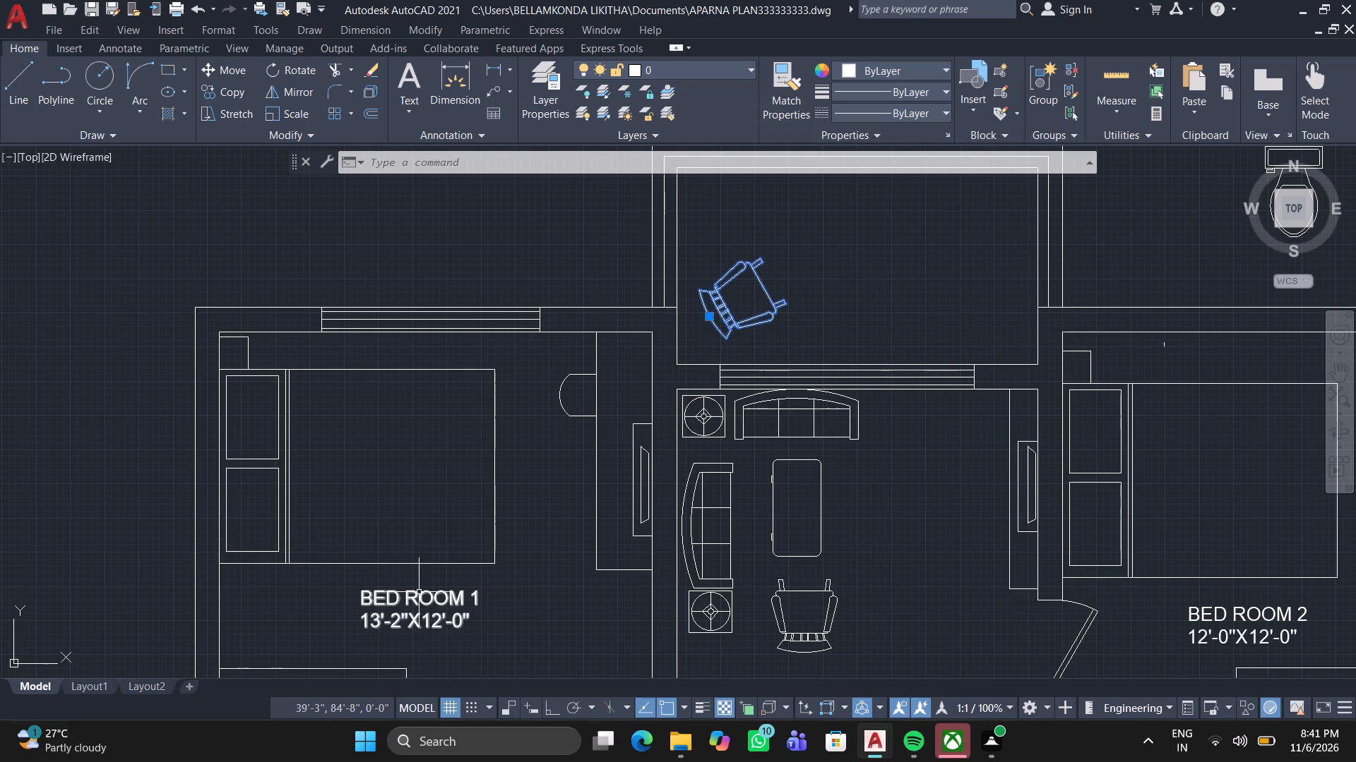
click(419, 592)
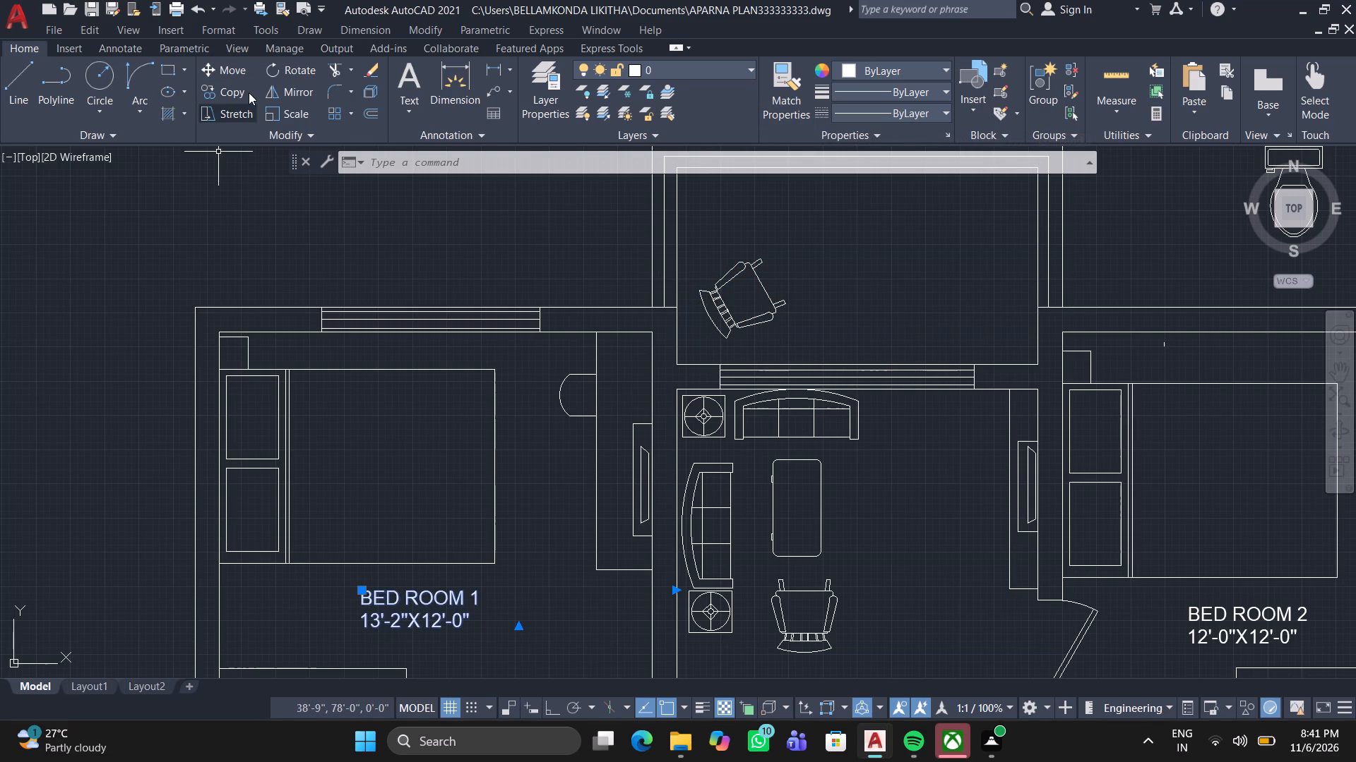
click(224, 87)
click(412, 600)
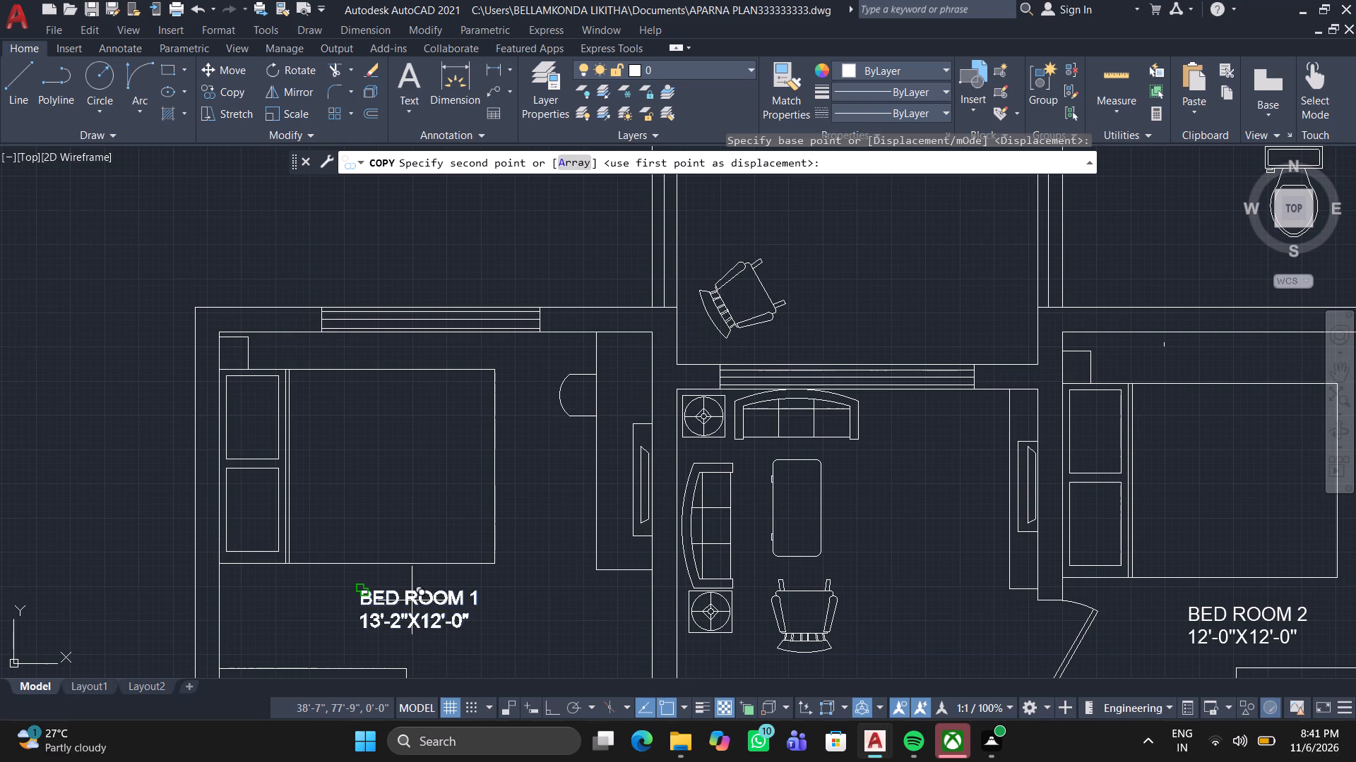
middle_drag(814, 249, 653, 401)
scroll(653, 401, up, 1)
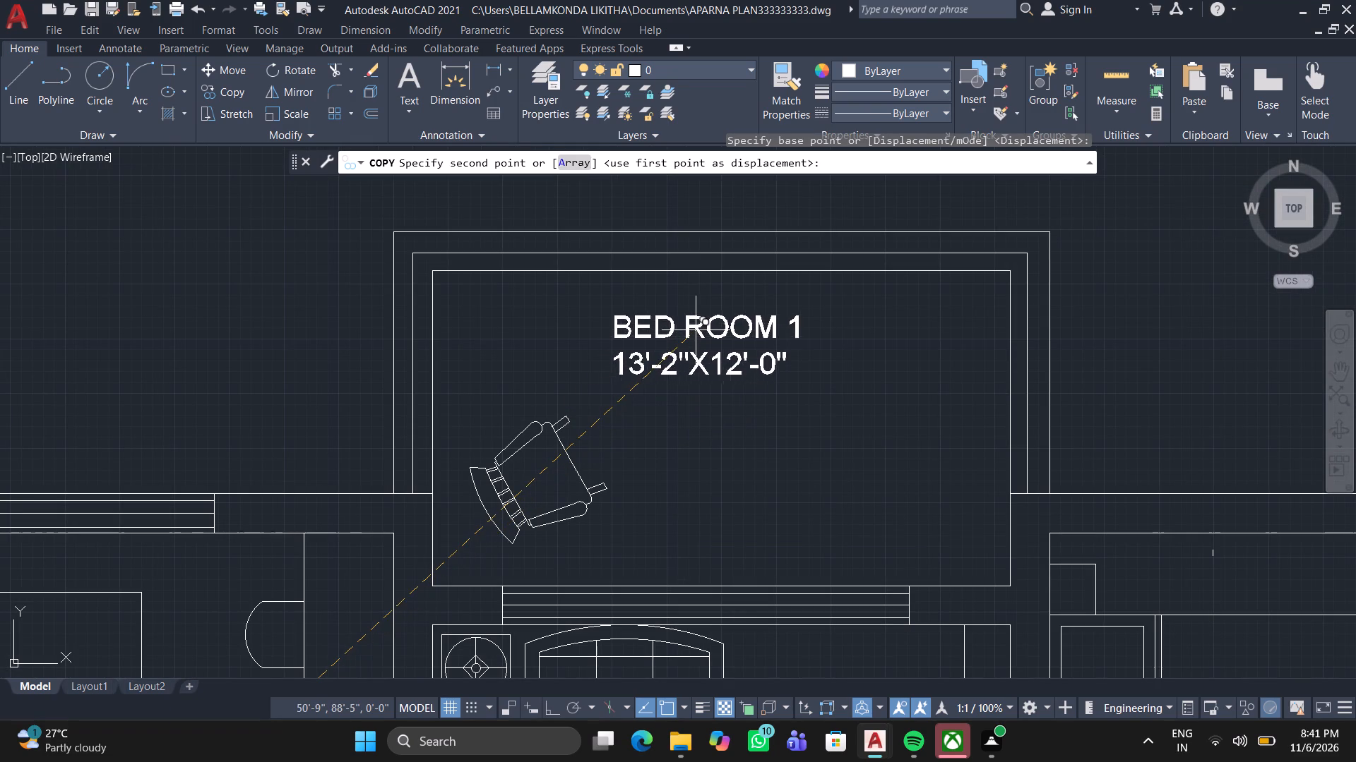
click(696, 330)
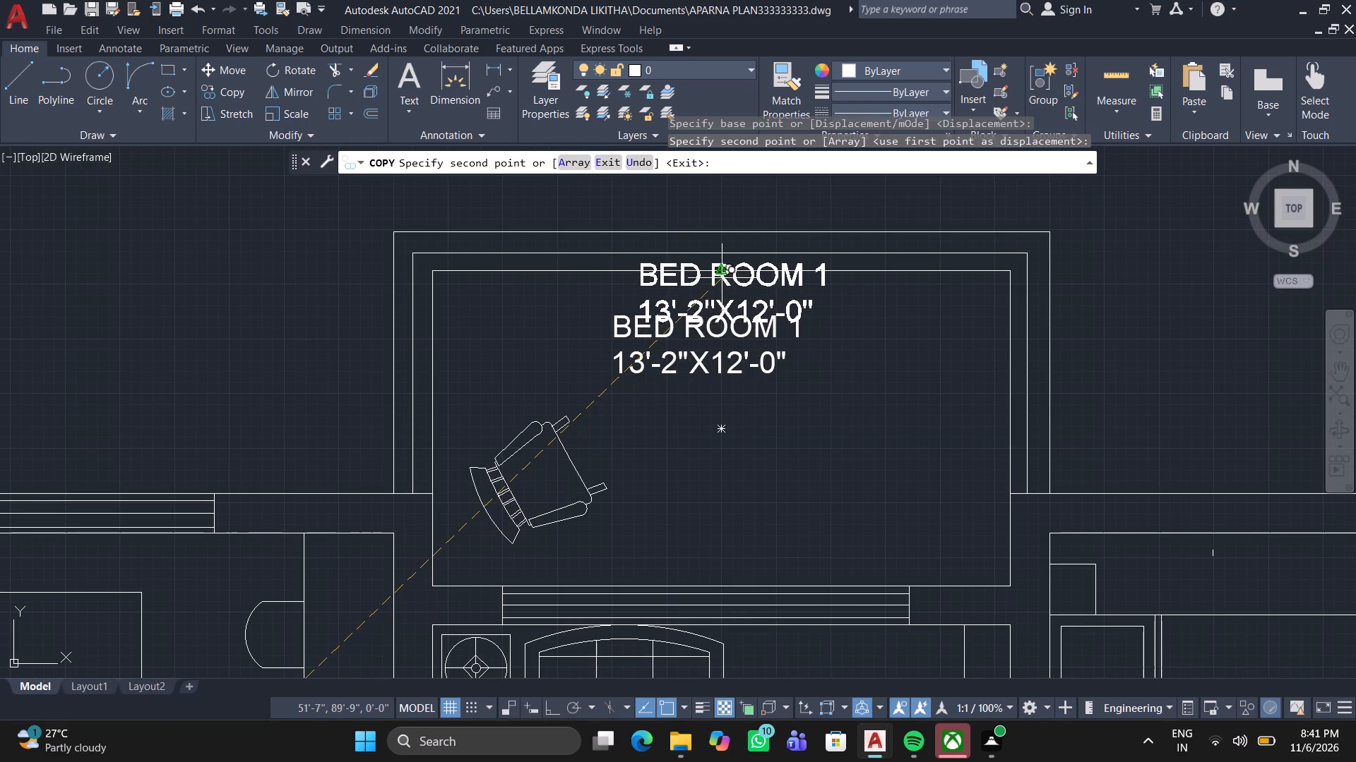
key(Escape)
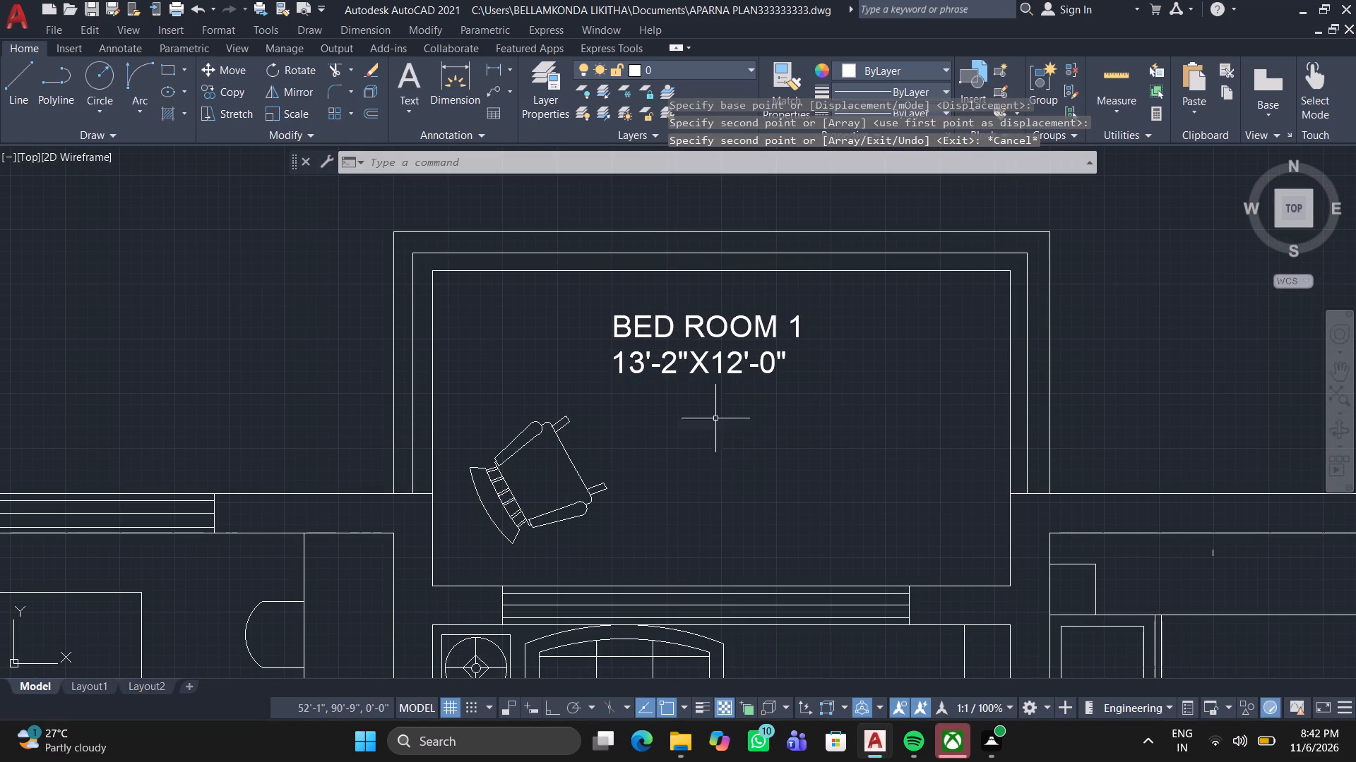
Move the spare rocking chair from outside the plan into the room above the seating area, to the right of its label.
scroll(503, 467, down, 3)
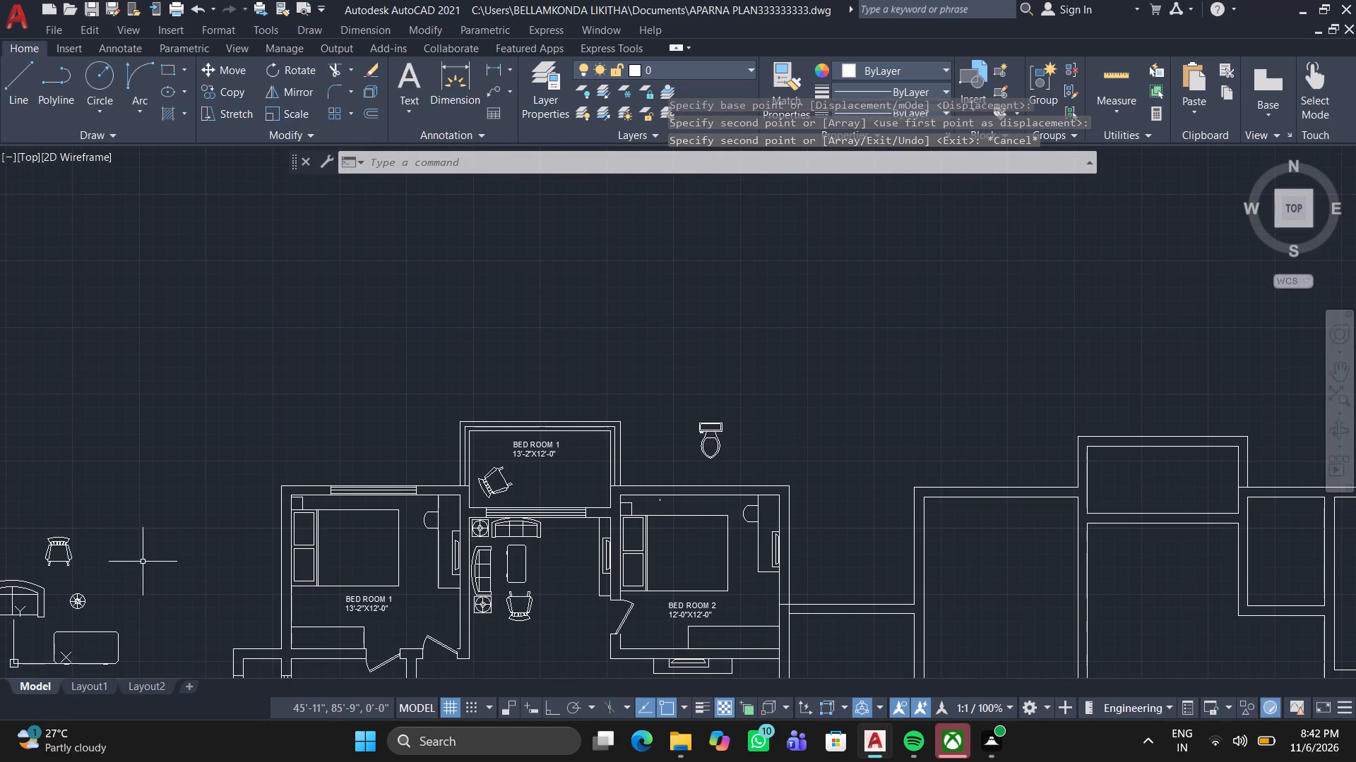
click(56, 546)
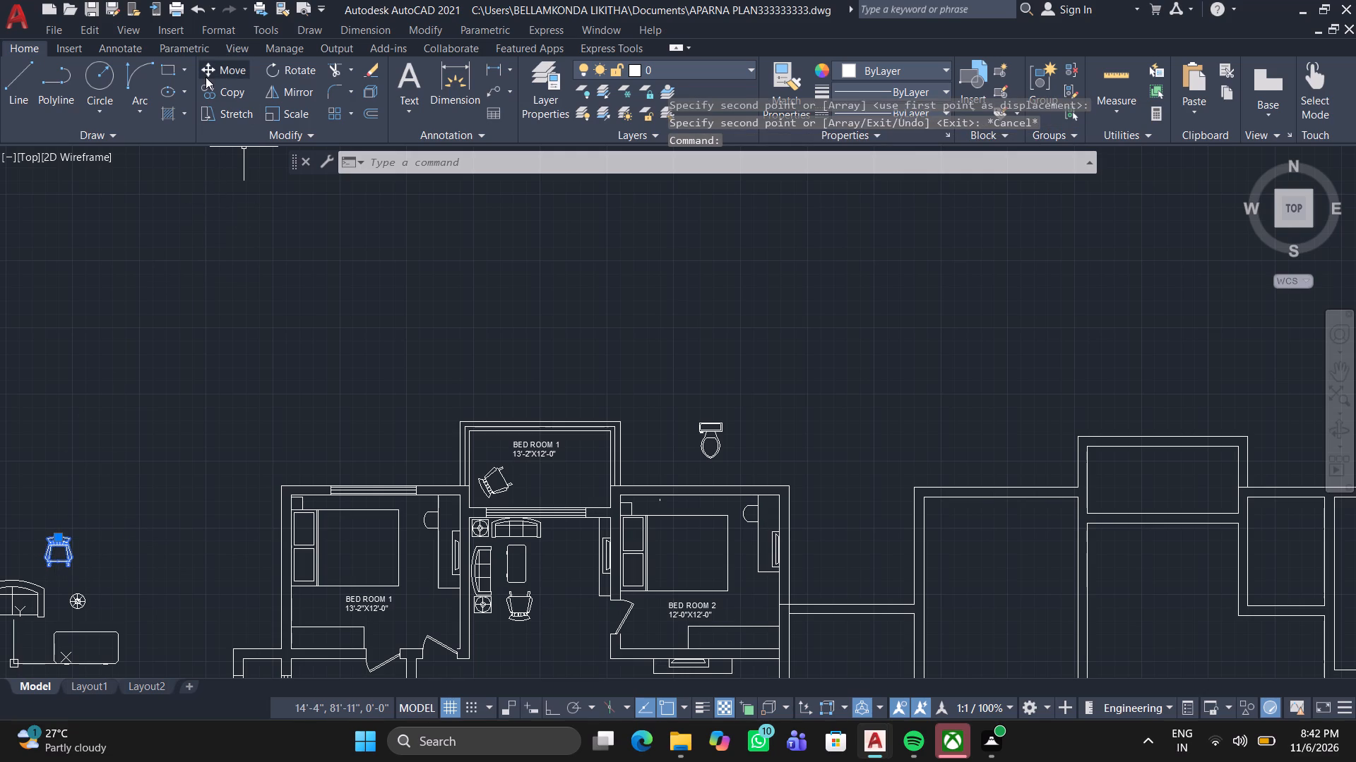
click(206, 78)
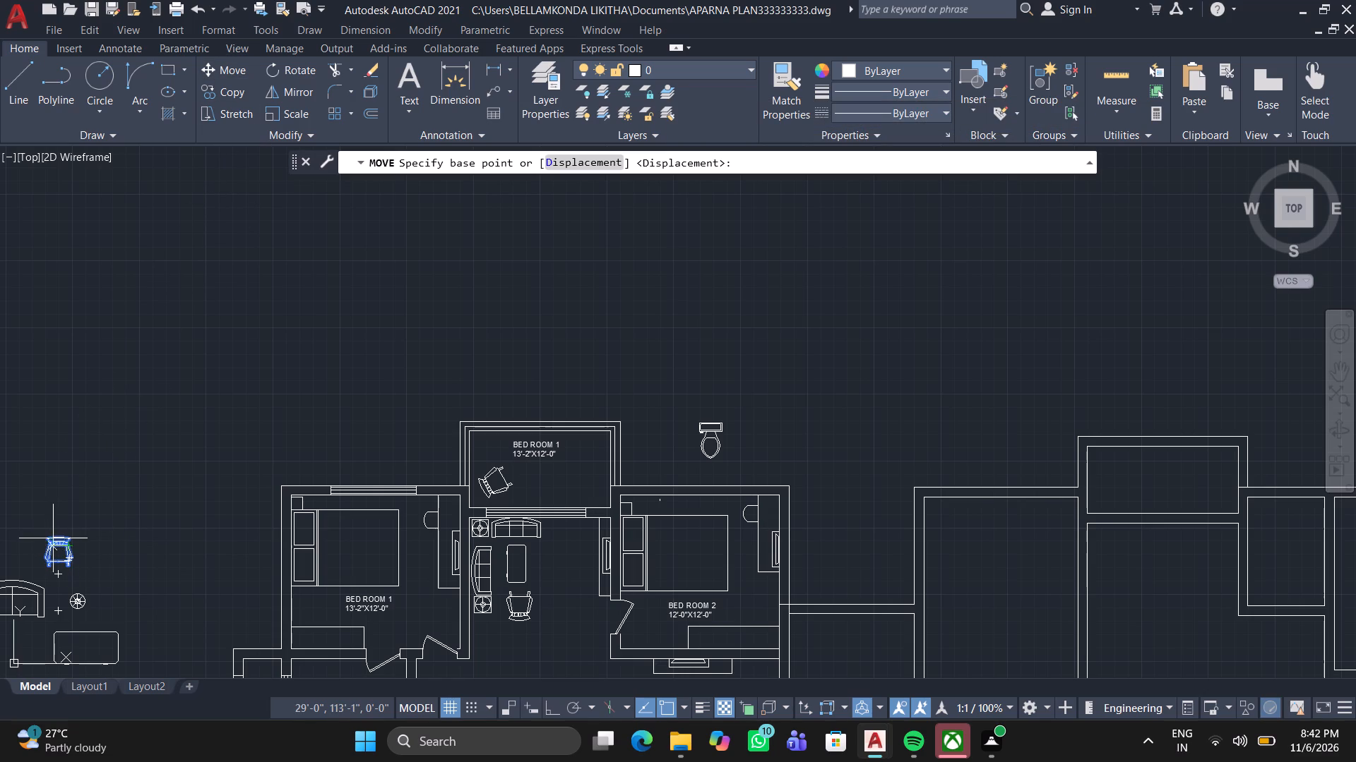
click(59, 533)
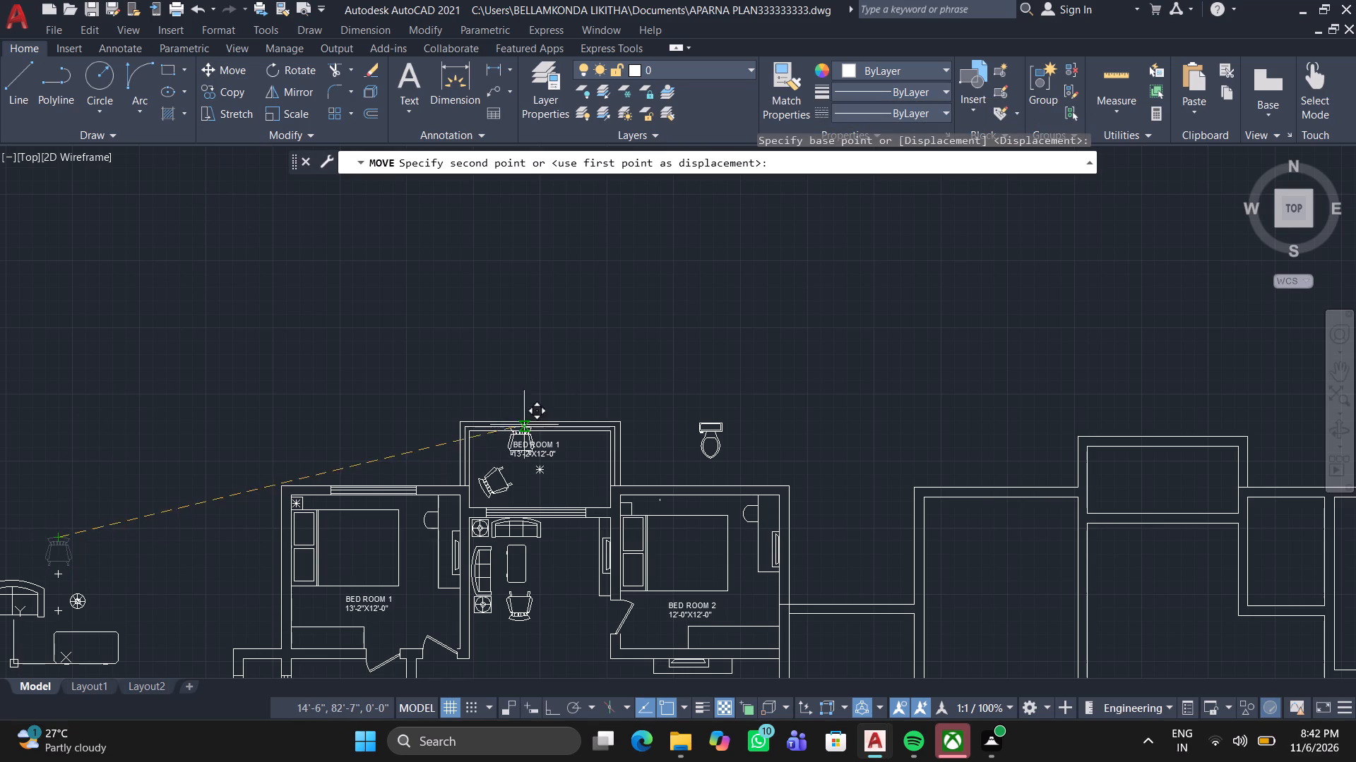
scroll(535, 482, up, 2)
click(620, 425)
key(Escape)
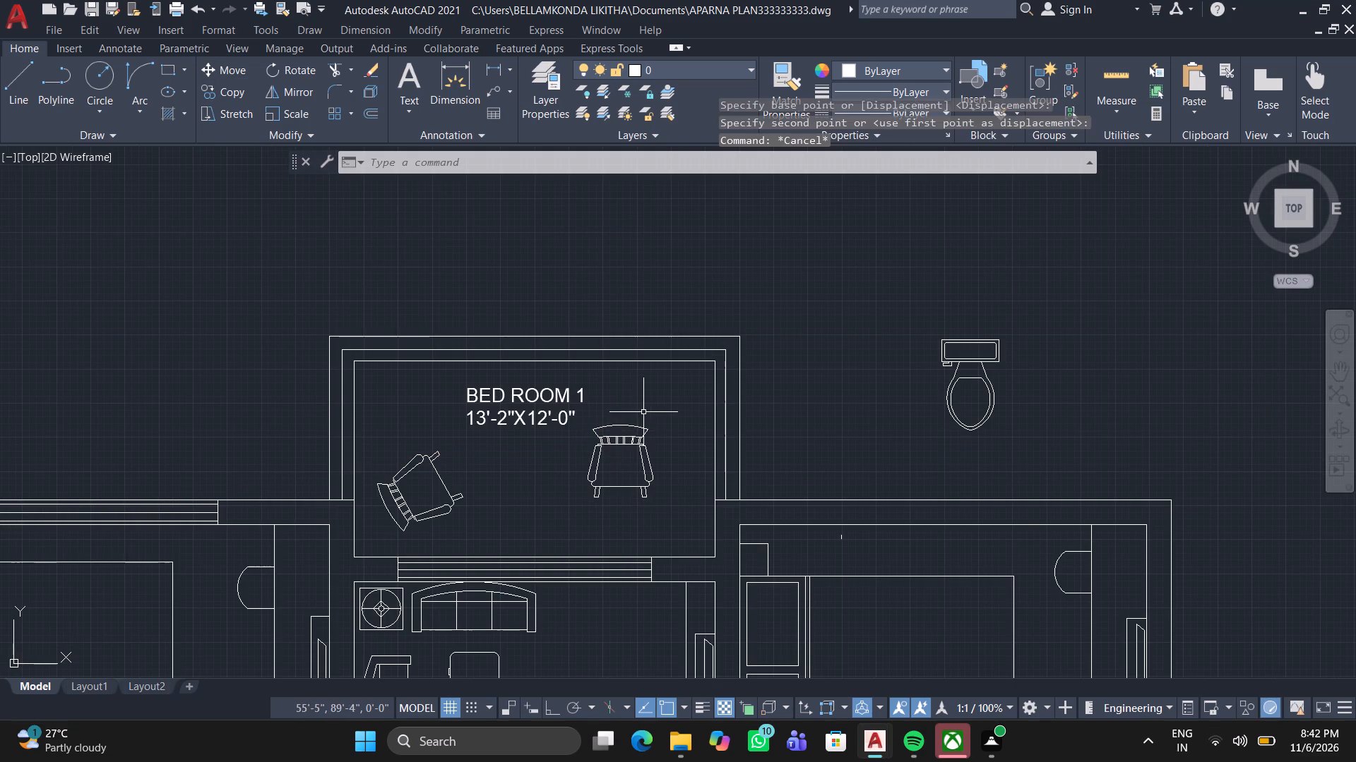
Rotate the second chair about the midpoint of its backrest so its back faces lower right and its front upper left.
click(645, 412)
click(583, 451)
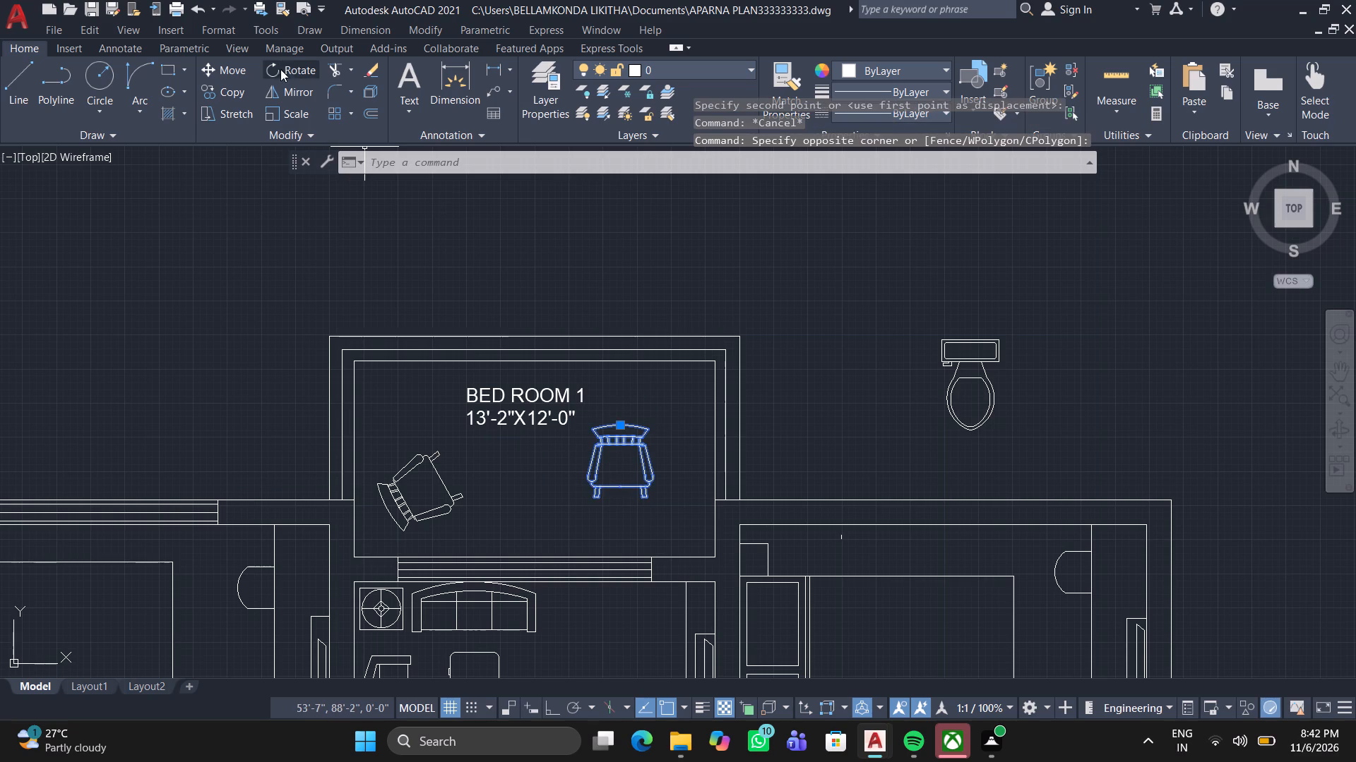
click(286, 68)
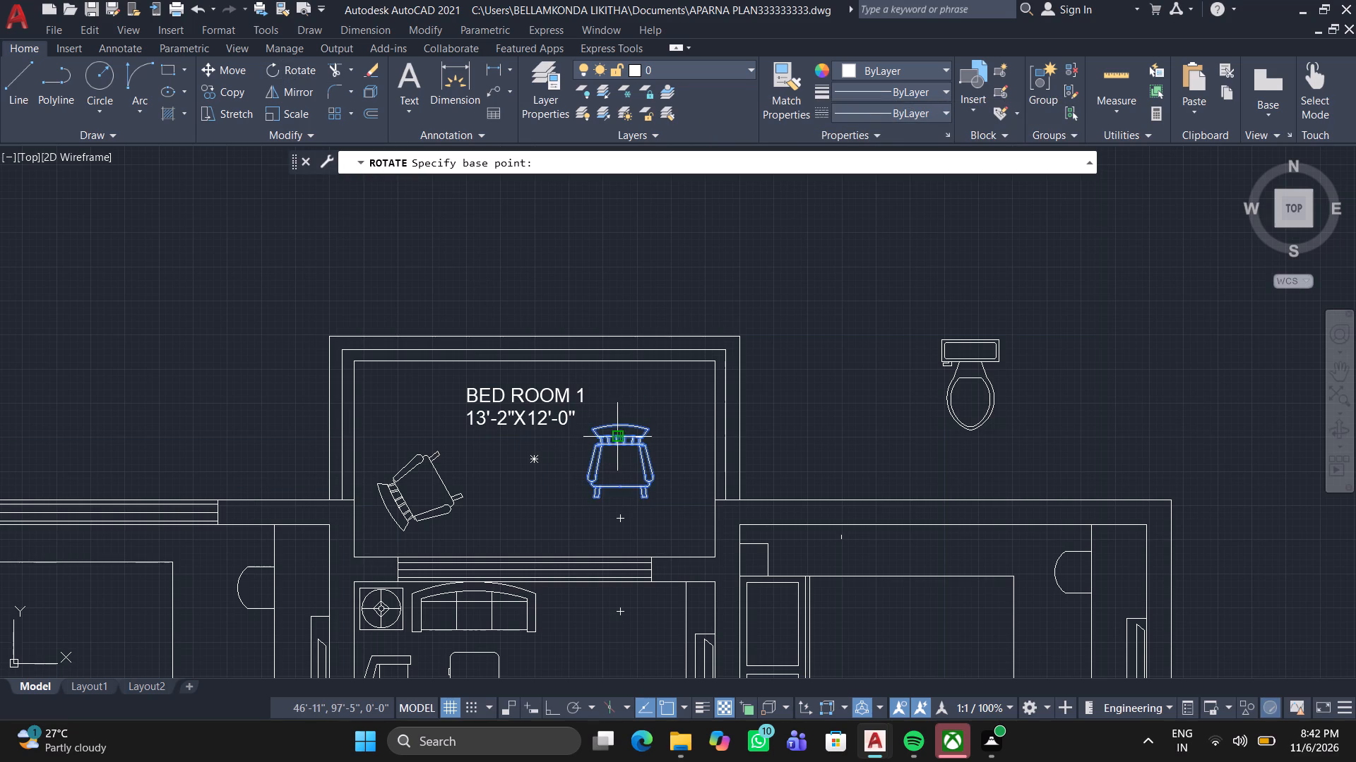
click(621, 427)
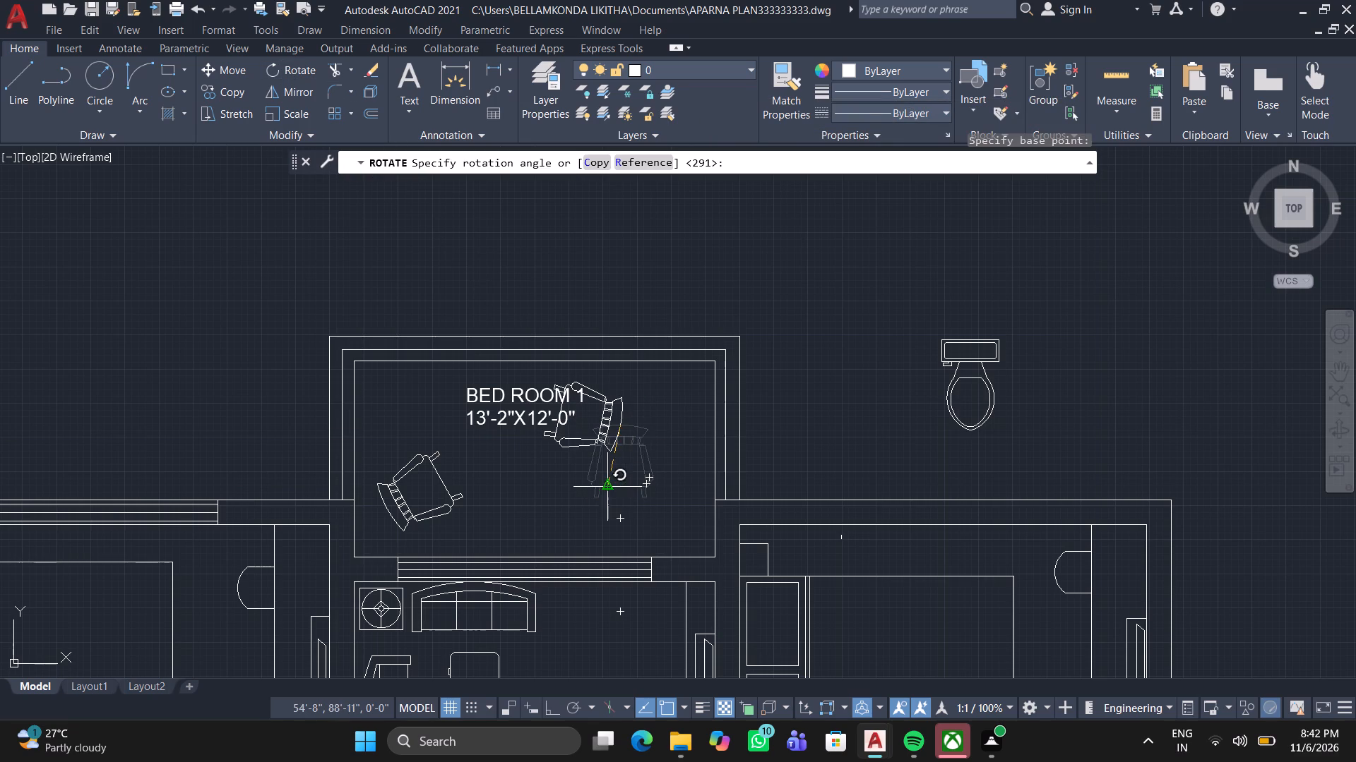
click(590, 490)
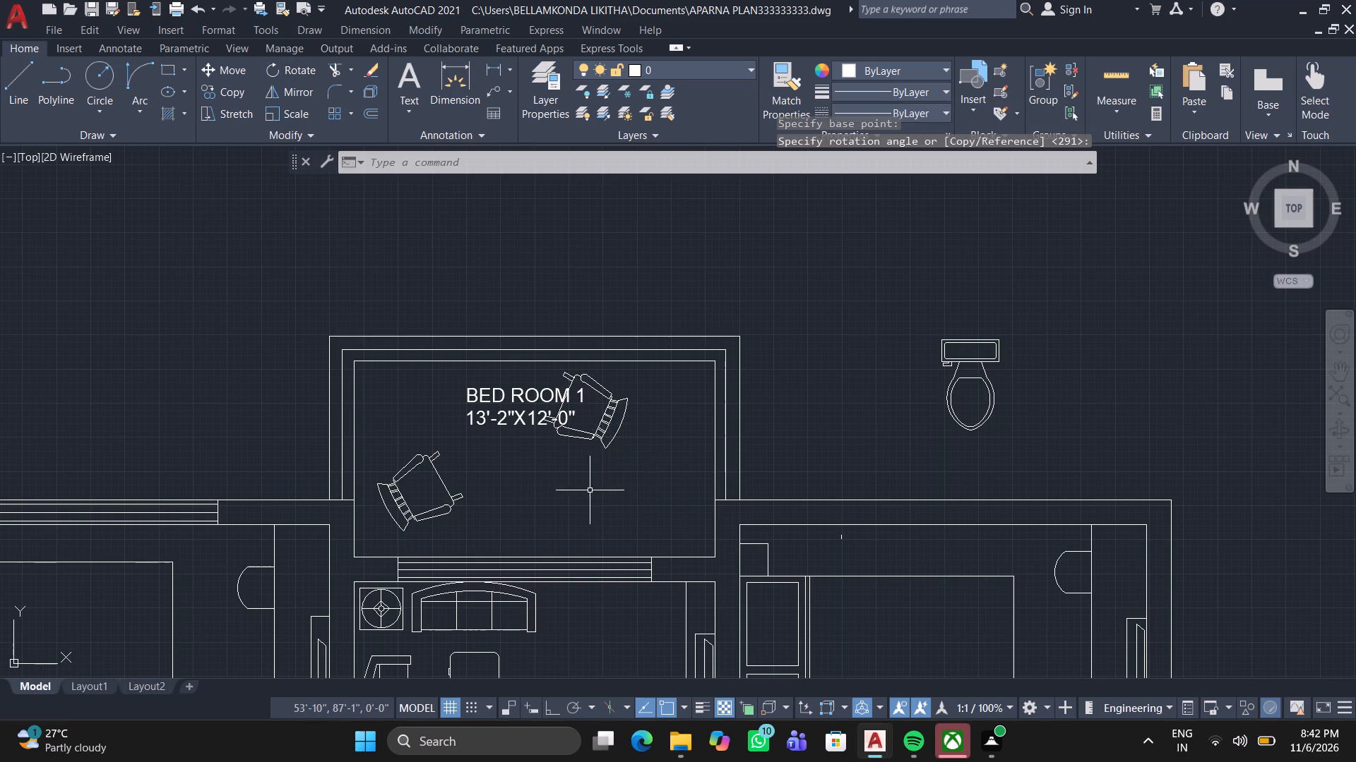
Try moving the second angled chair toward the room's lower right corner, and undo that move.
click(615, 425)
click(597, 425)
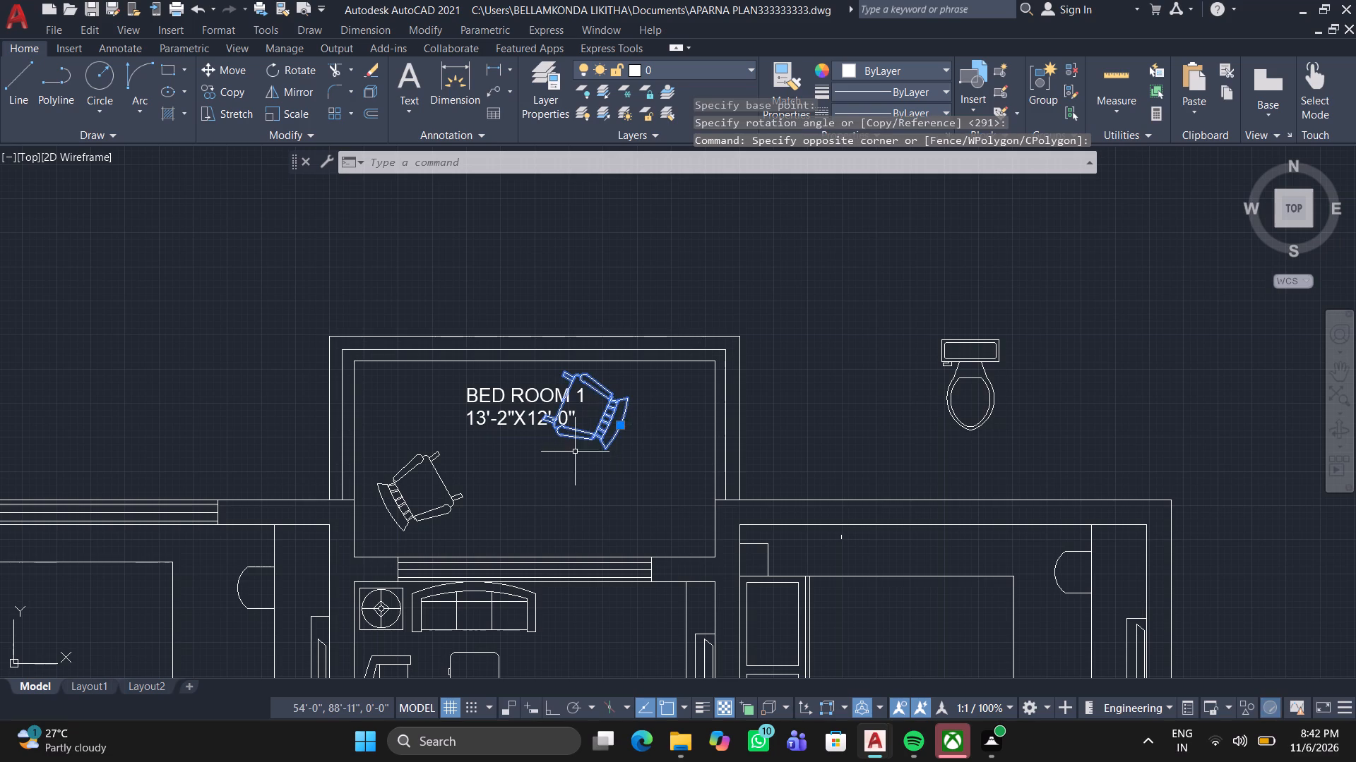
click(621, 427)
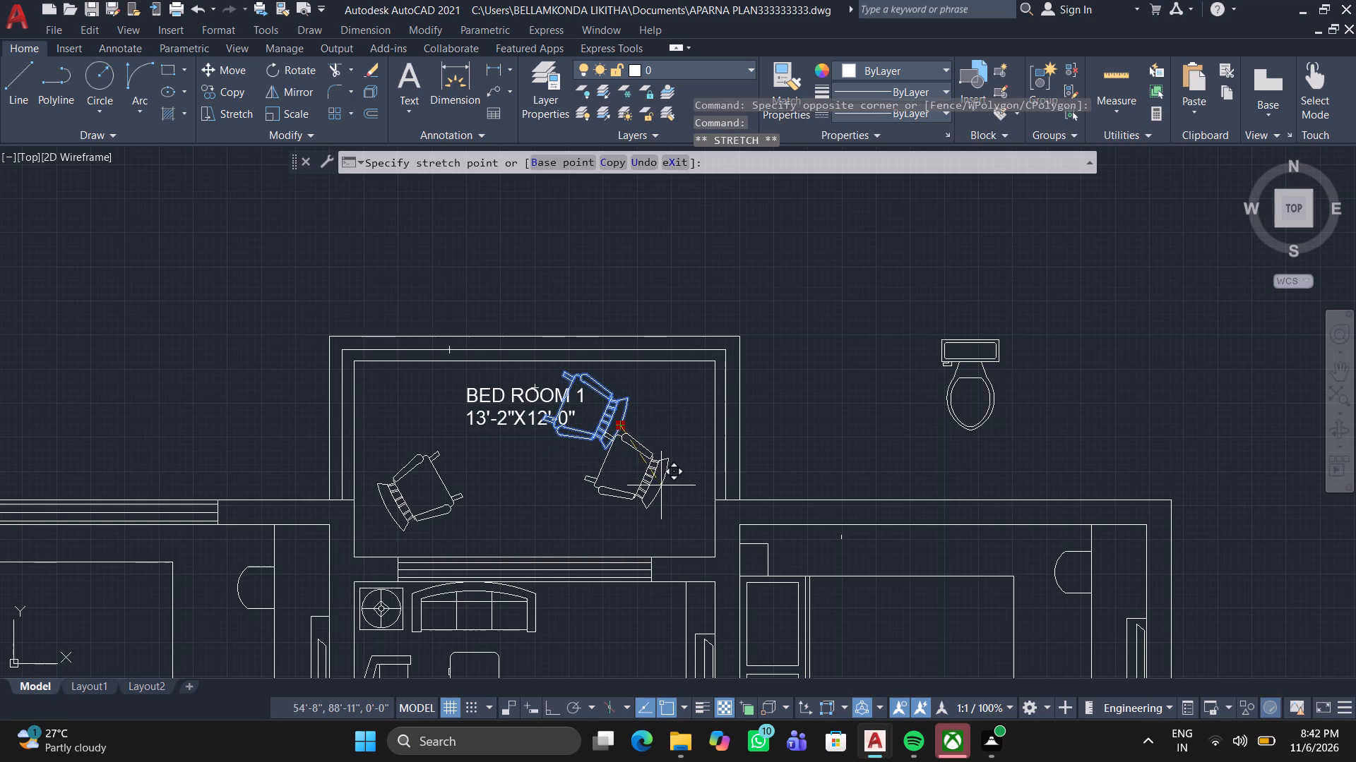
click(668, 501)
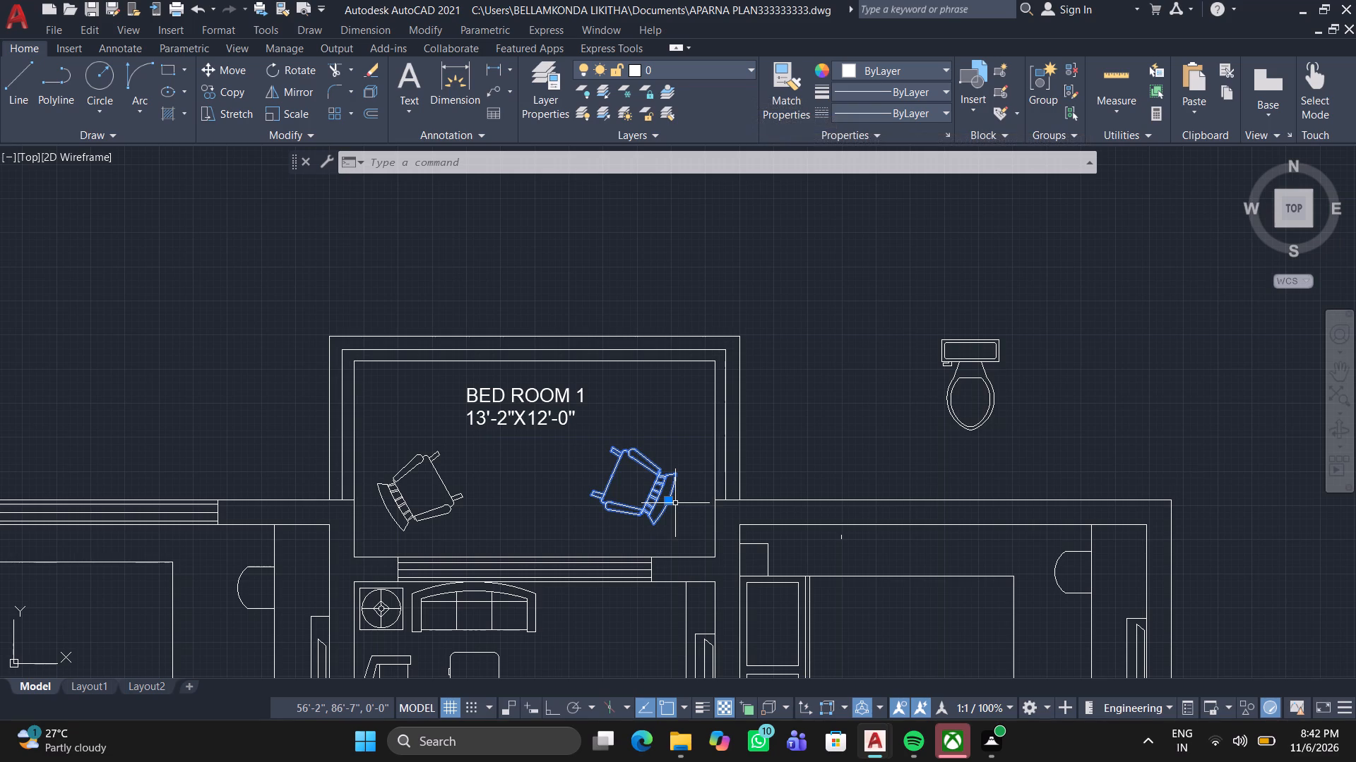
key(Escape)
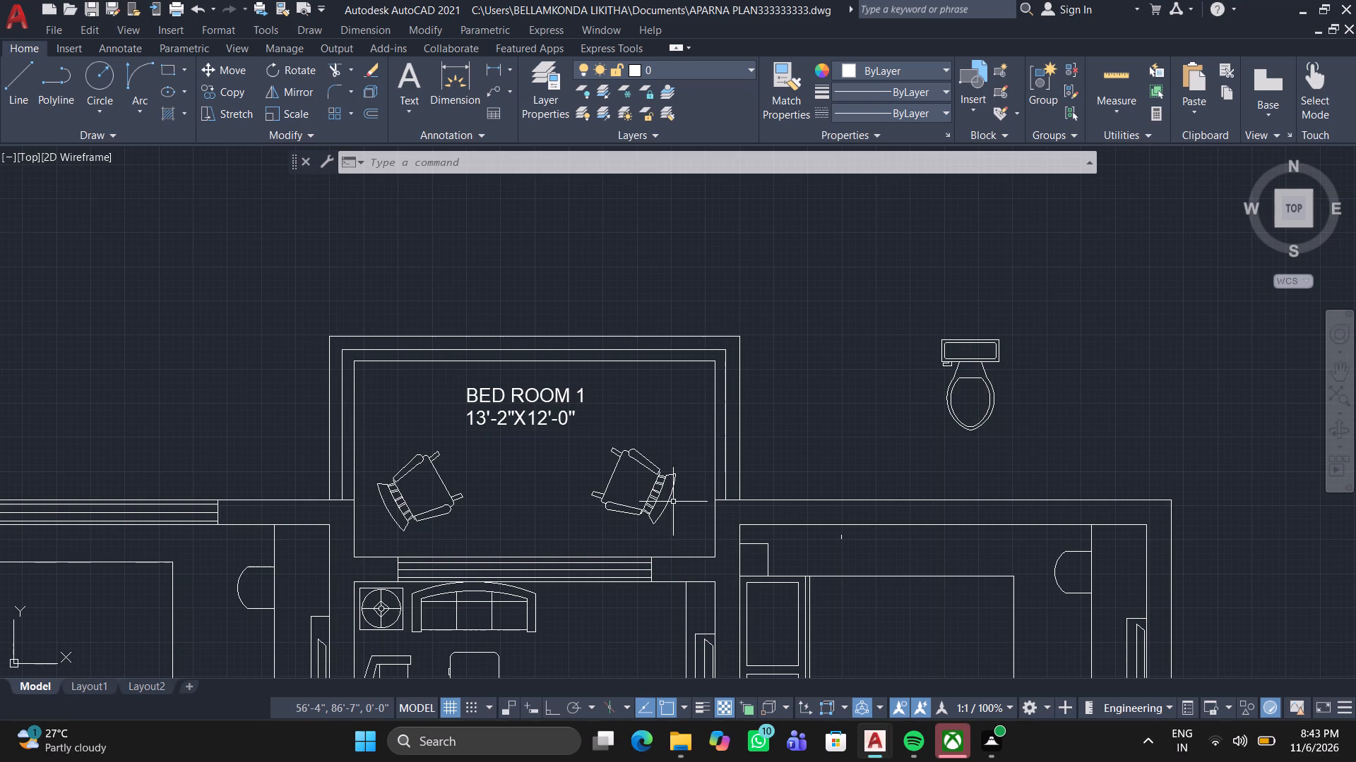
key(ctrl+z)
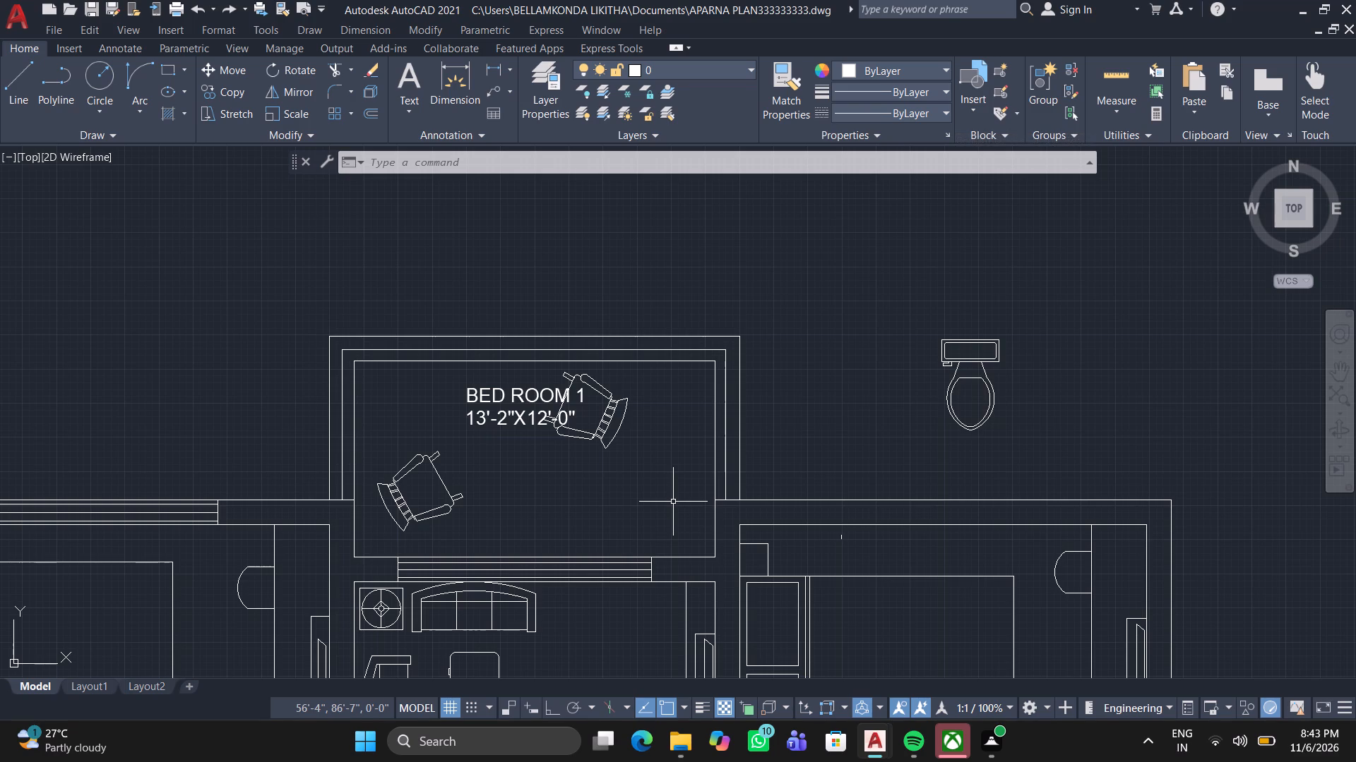
Move the second angled chair to the lower right part of the room, level with and facing the first chair.
scroll(660, 462, up, 1)
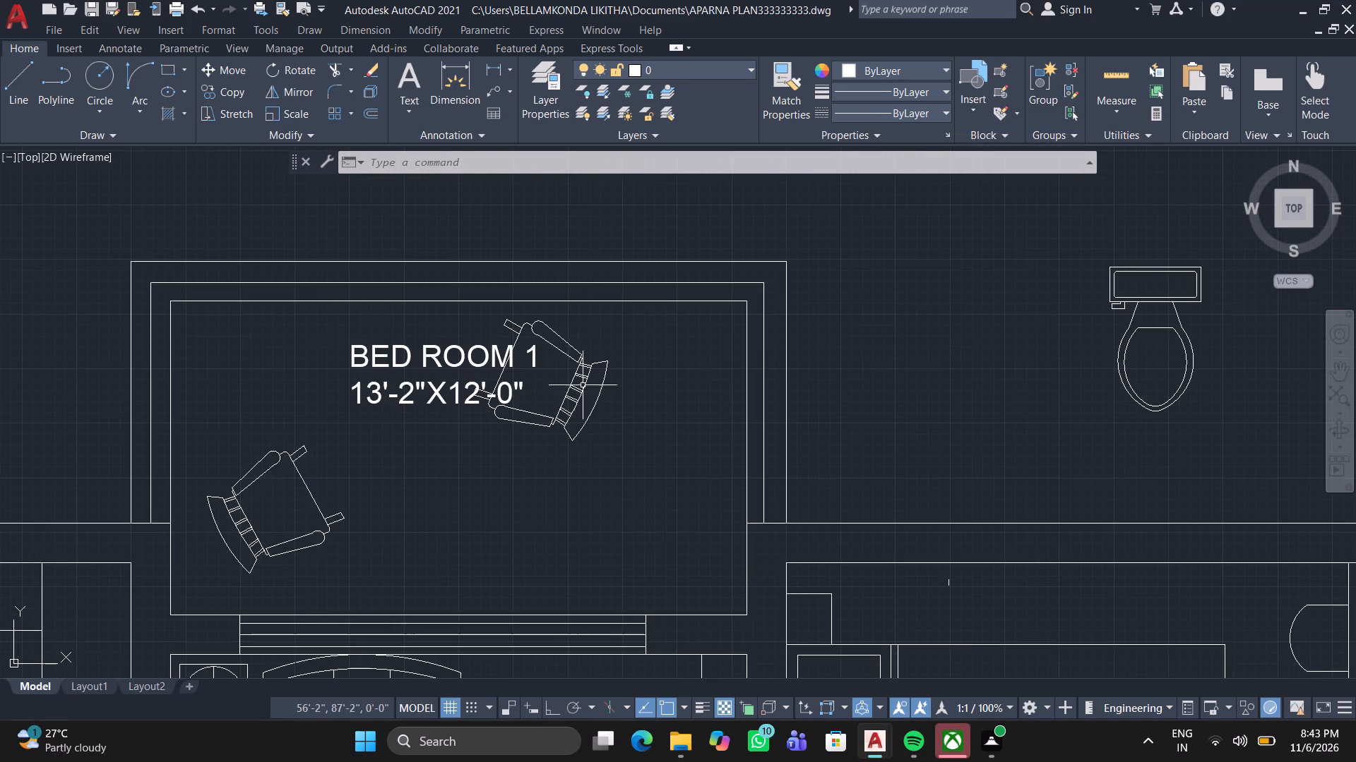
click(602, 380)
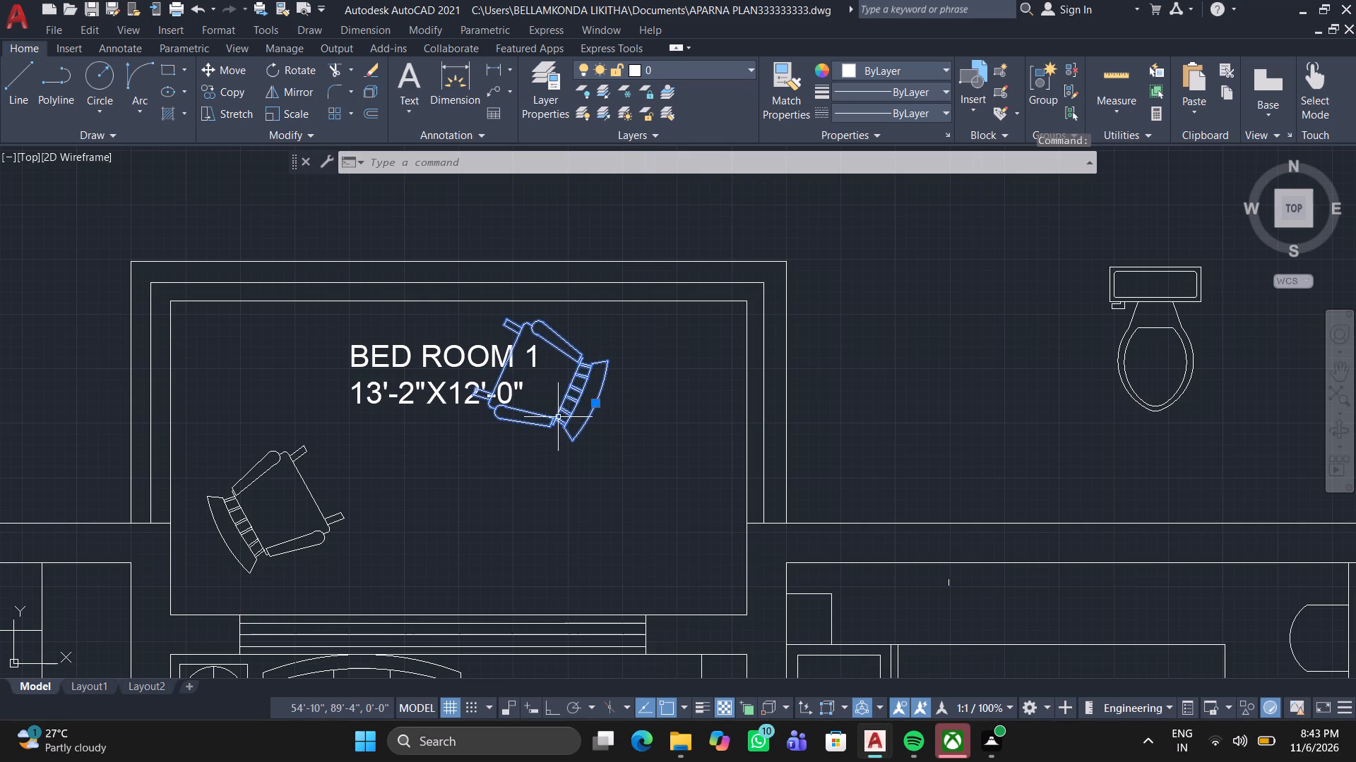
drag(596, 401, 598, 408)
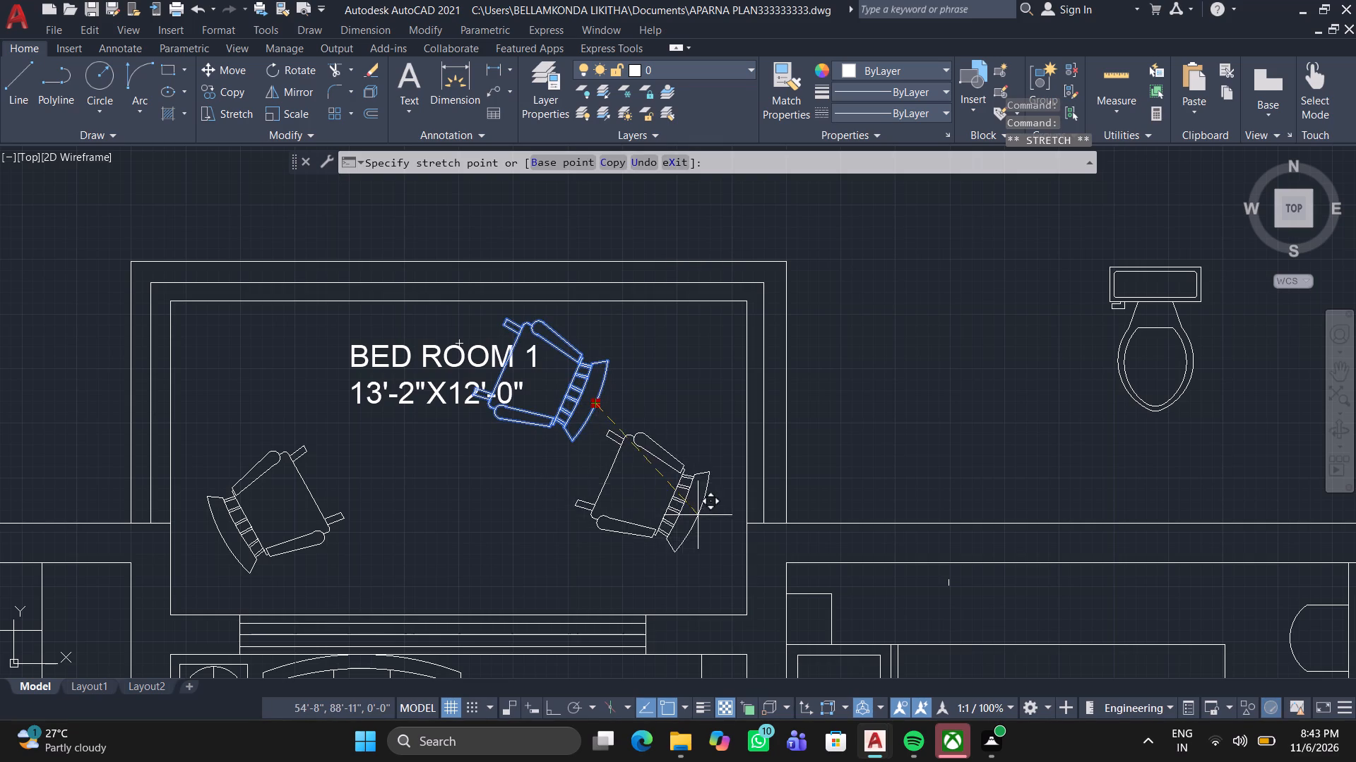
click(658, 528)
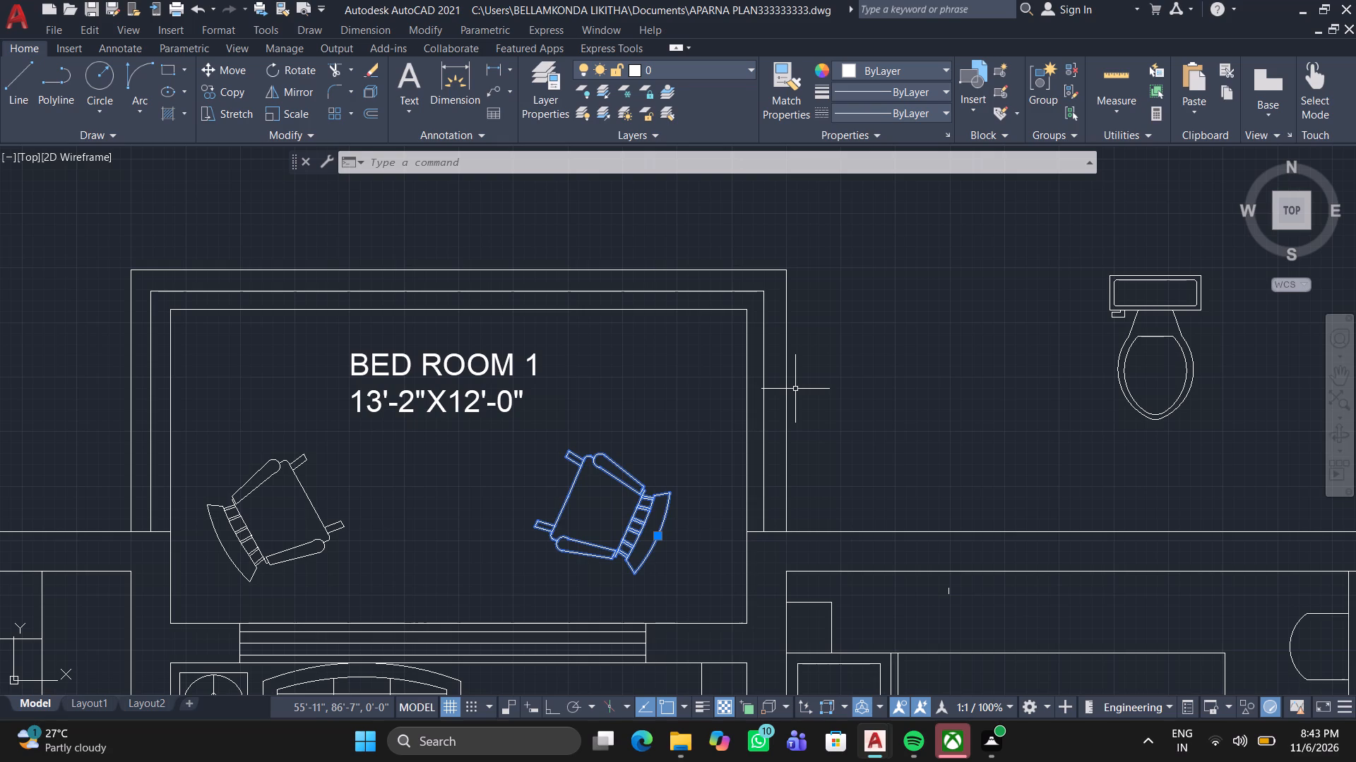
scroll(884, 0, up, 1)
key(Escape)
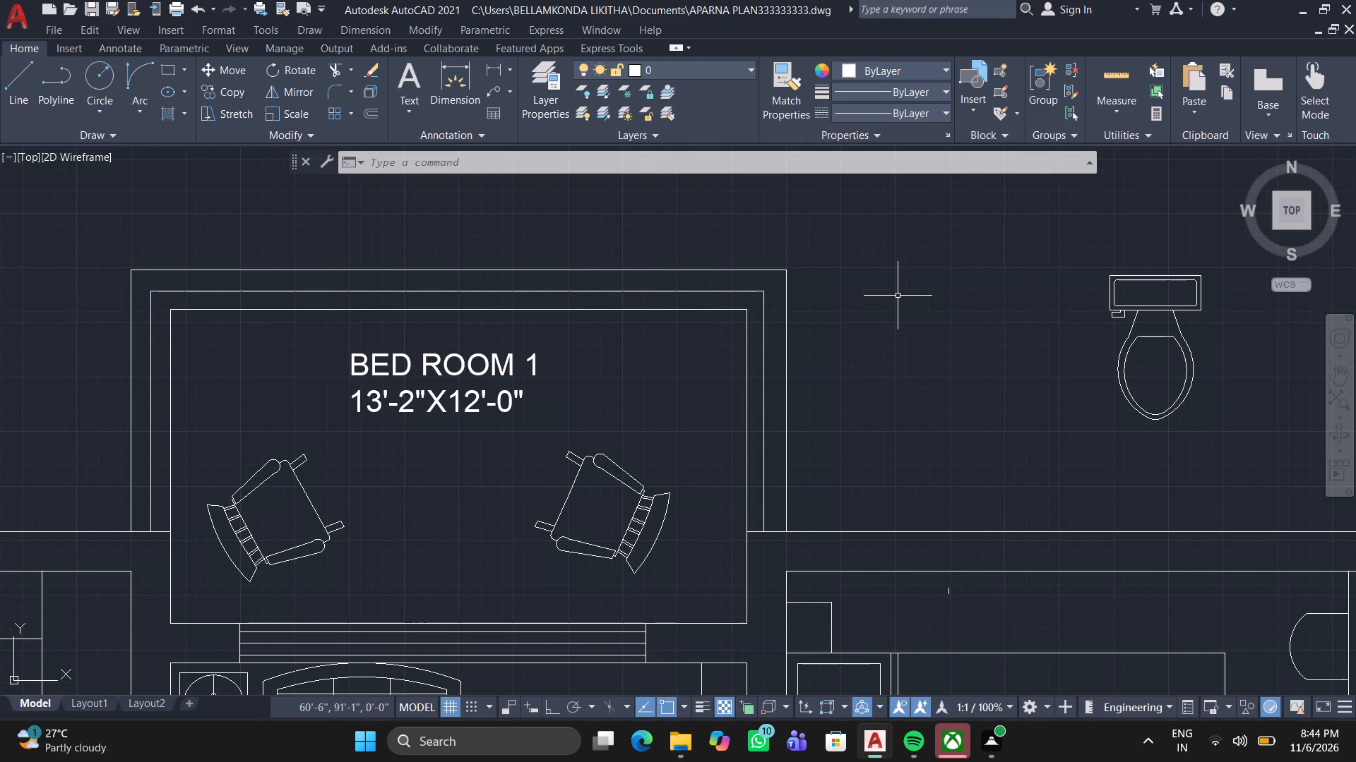
Copy the BED ROOM 2 label with its dimensions into the seating area, just right of the coffee table.
scroll(708, 402, down, 2)
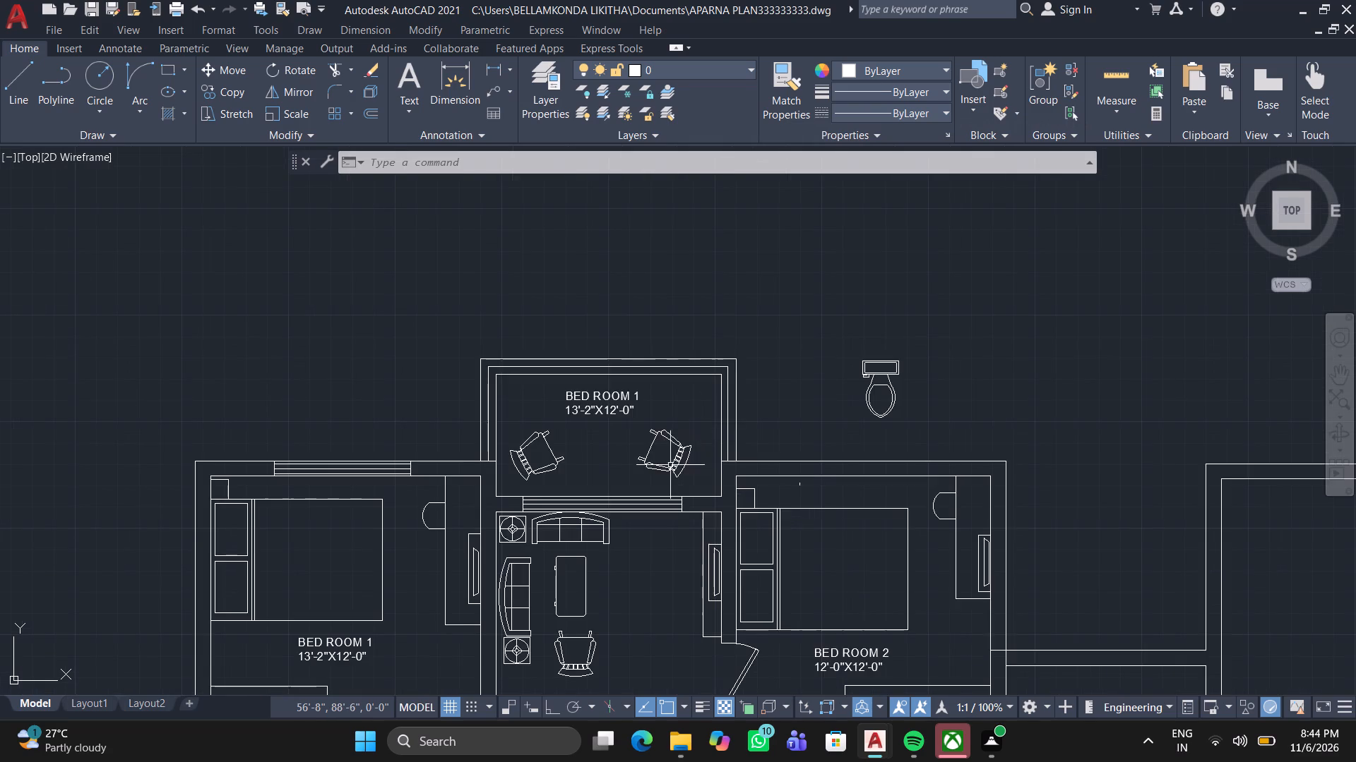
middle_drag(664, 467, 410, 274)
middle_drag(624, 516, 725, 433)
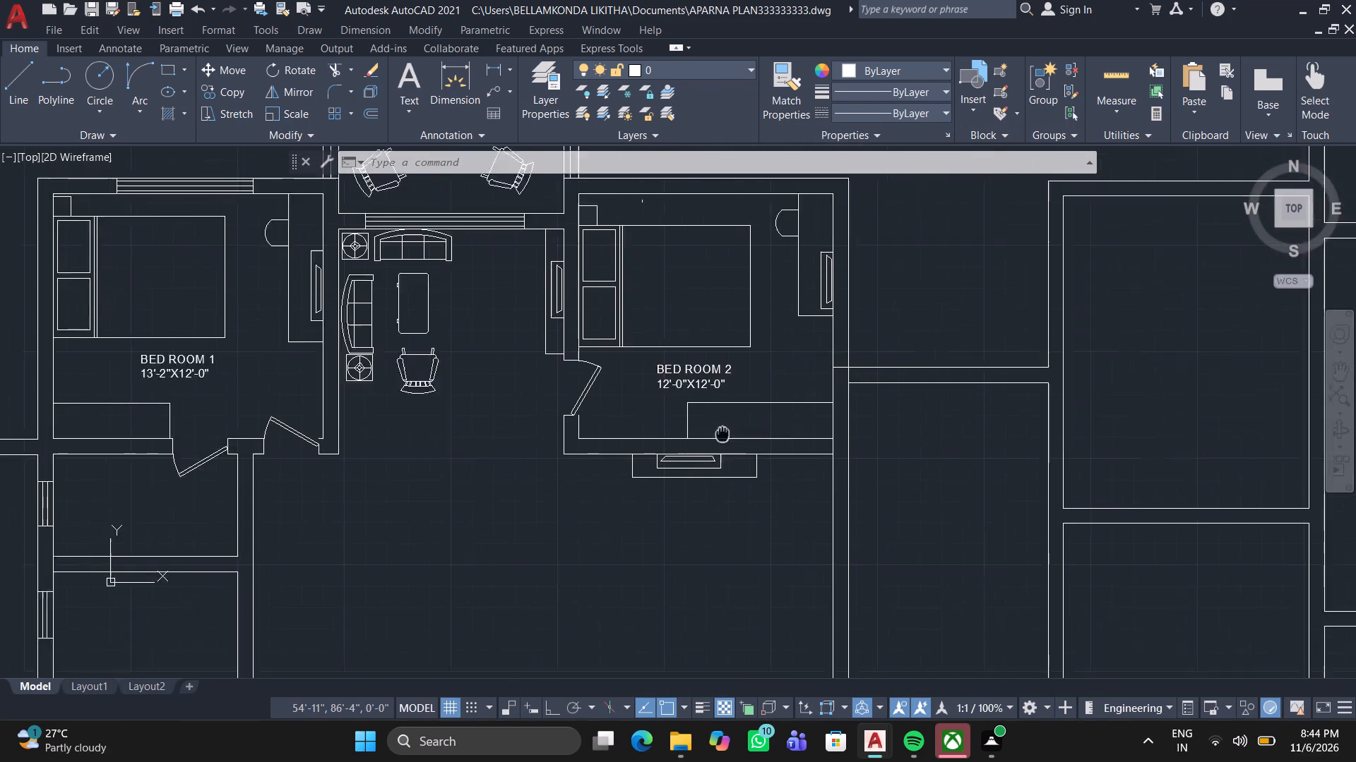
middle_drag(725, 433, 991, 374)
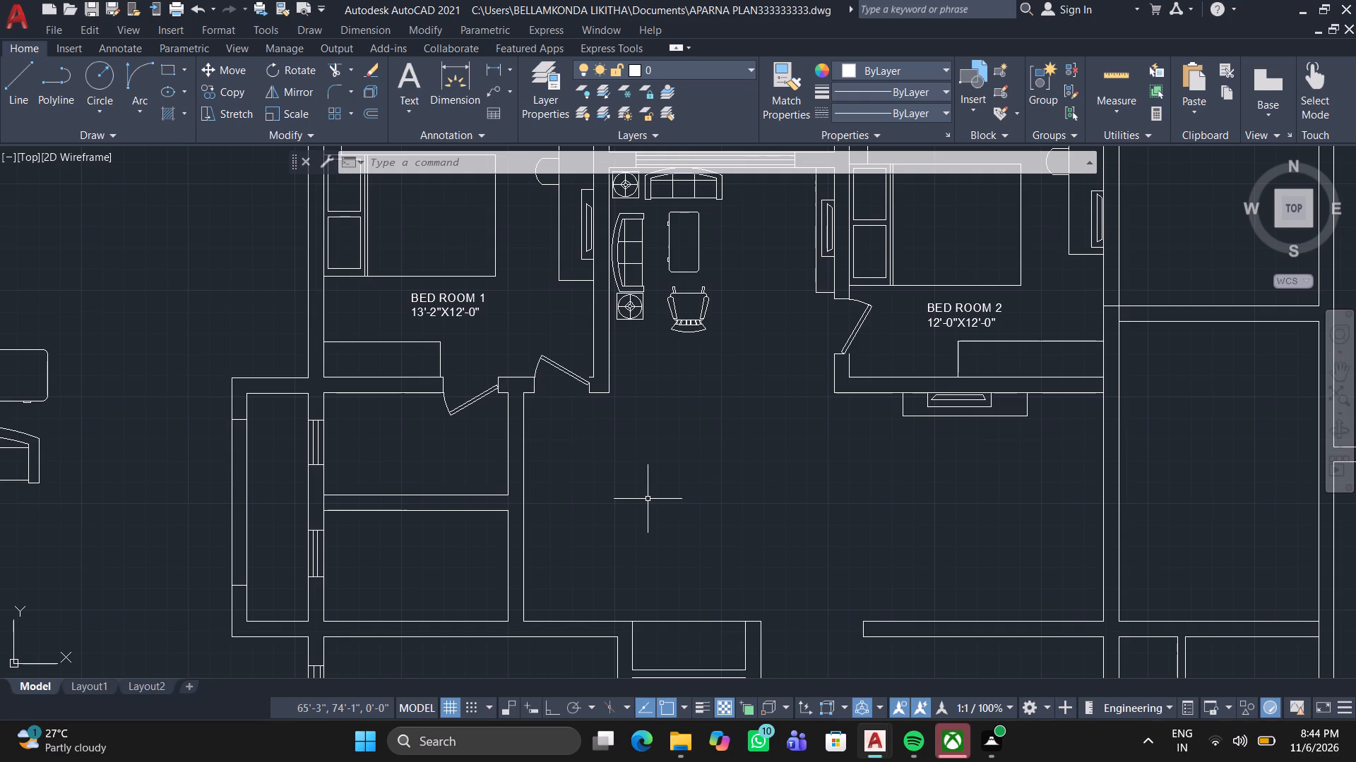
click(934, 321)
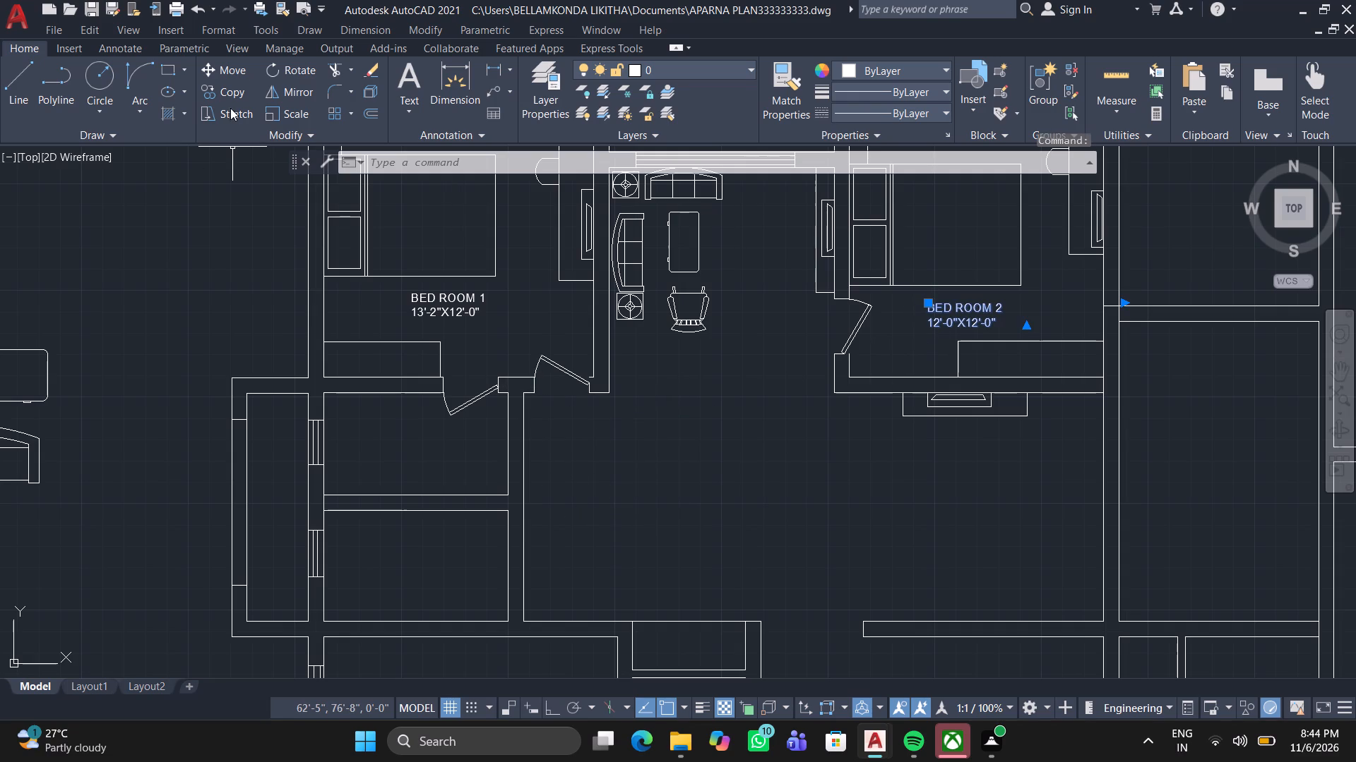
click(234, 95)
click(985, 311)
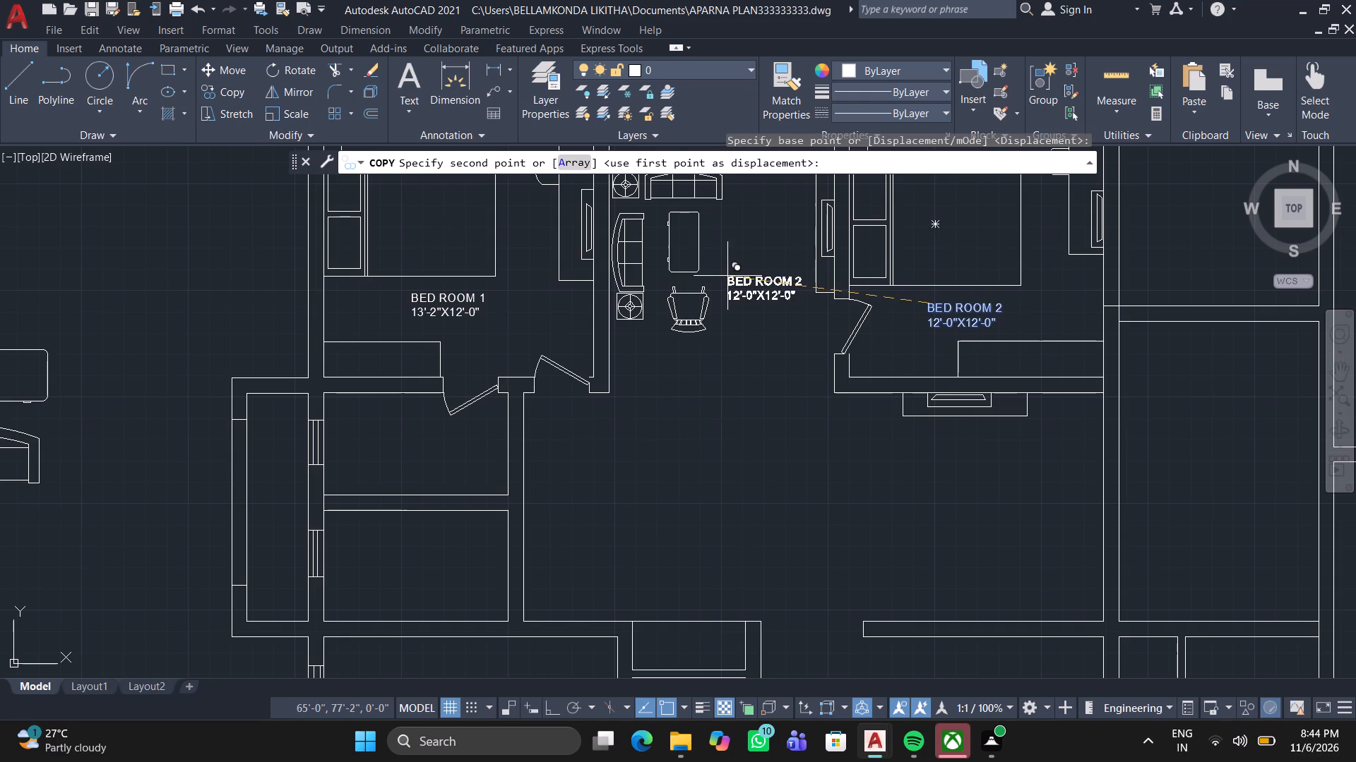
scroll(723, 260, up, 1)
click(722, 246)
key(space)
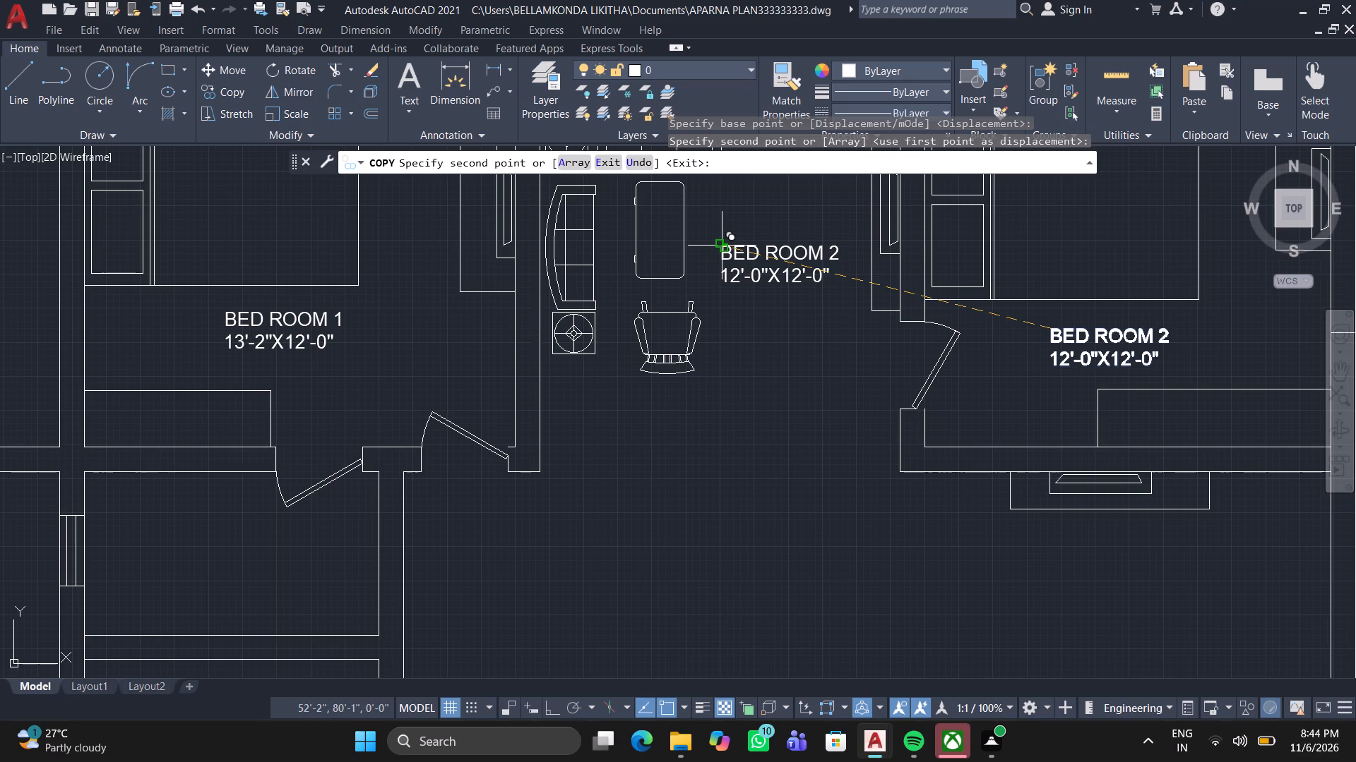
Replace the copied label's text in the seating area with LIVING and, on a second line, 11'-0"X11'-0".
click(722, 246)
triple_click(722, 262)
double_click(722, 262)
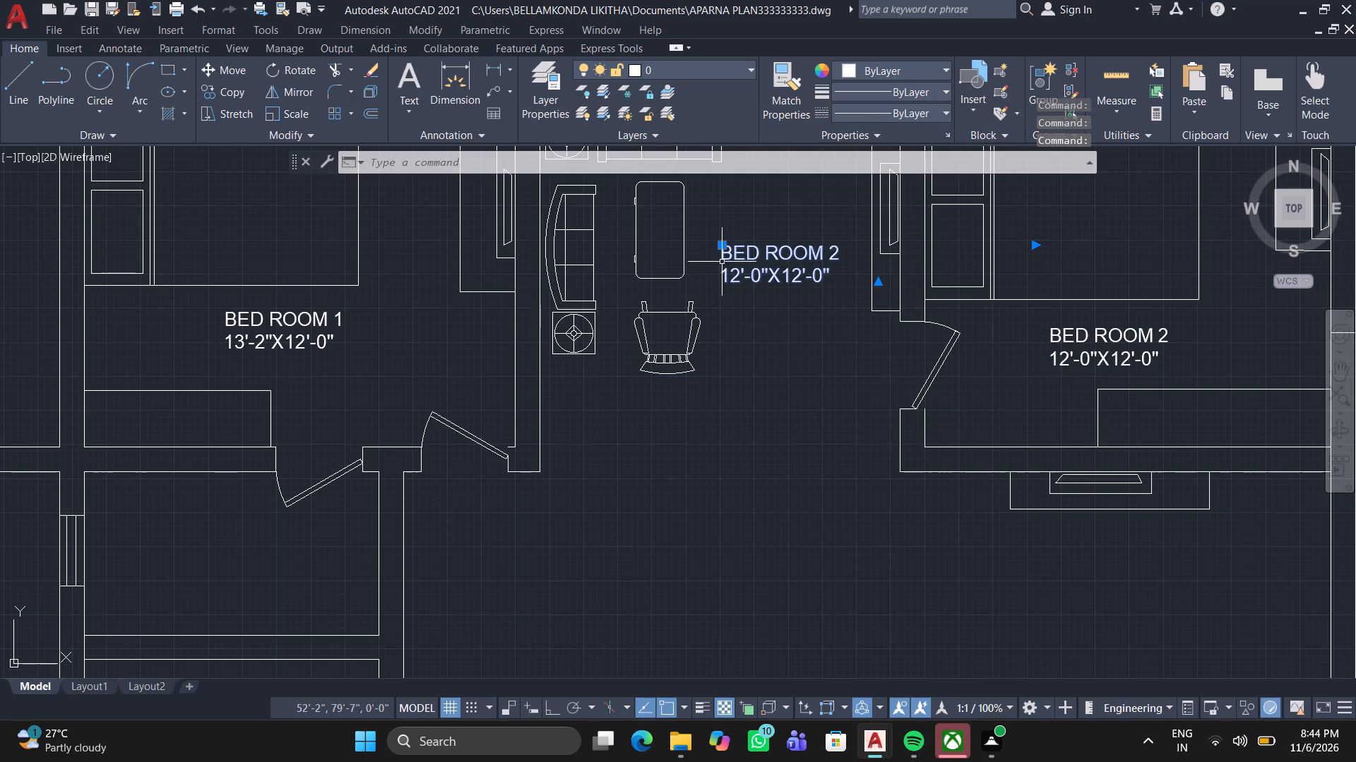
double_click(723, 262)
click(728, 262)
double_click(740, 252)
double_click(742, 256)
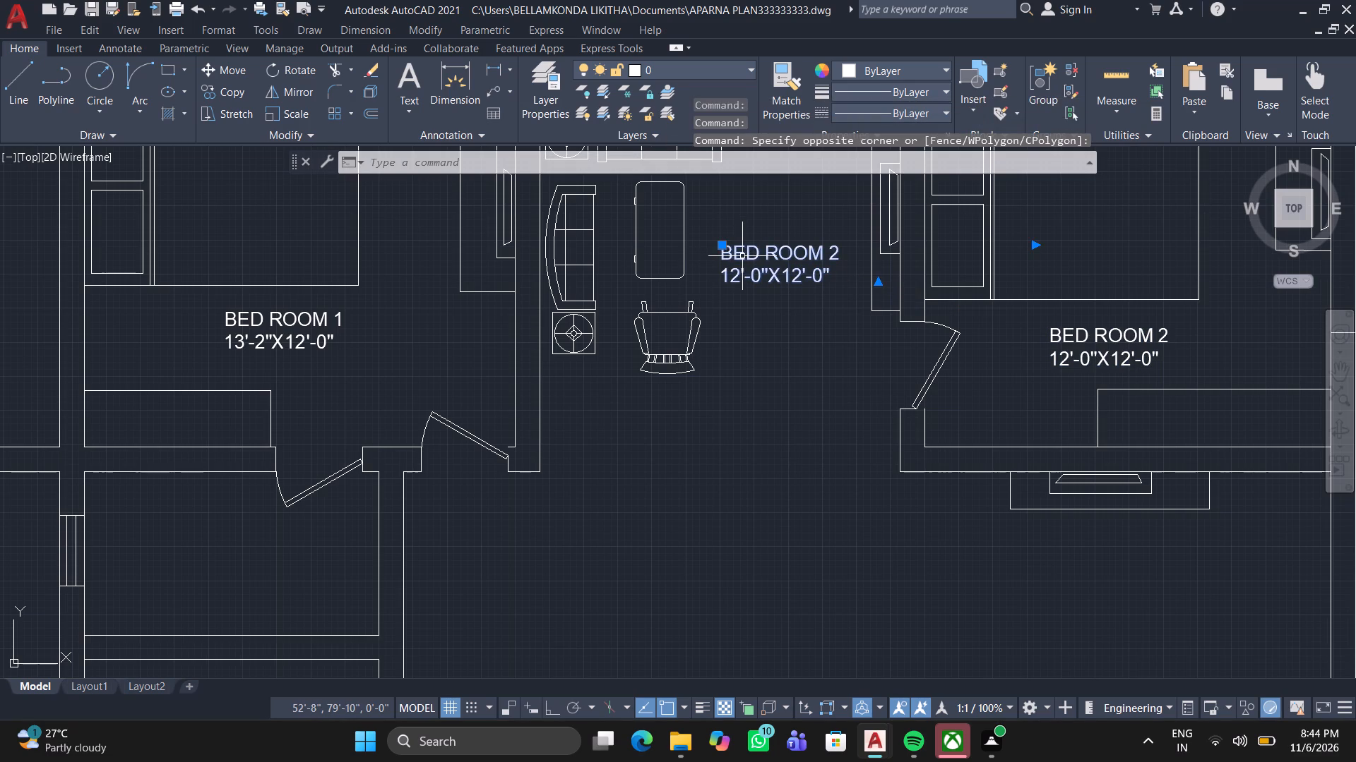
scroll(753, 260, up, 2)
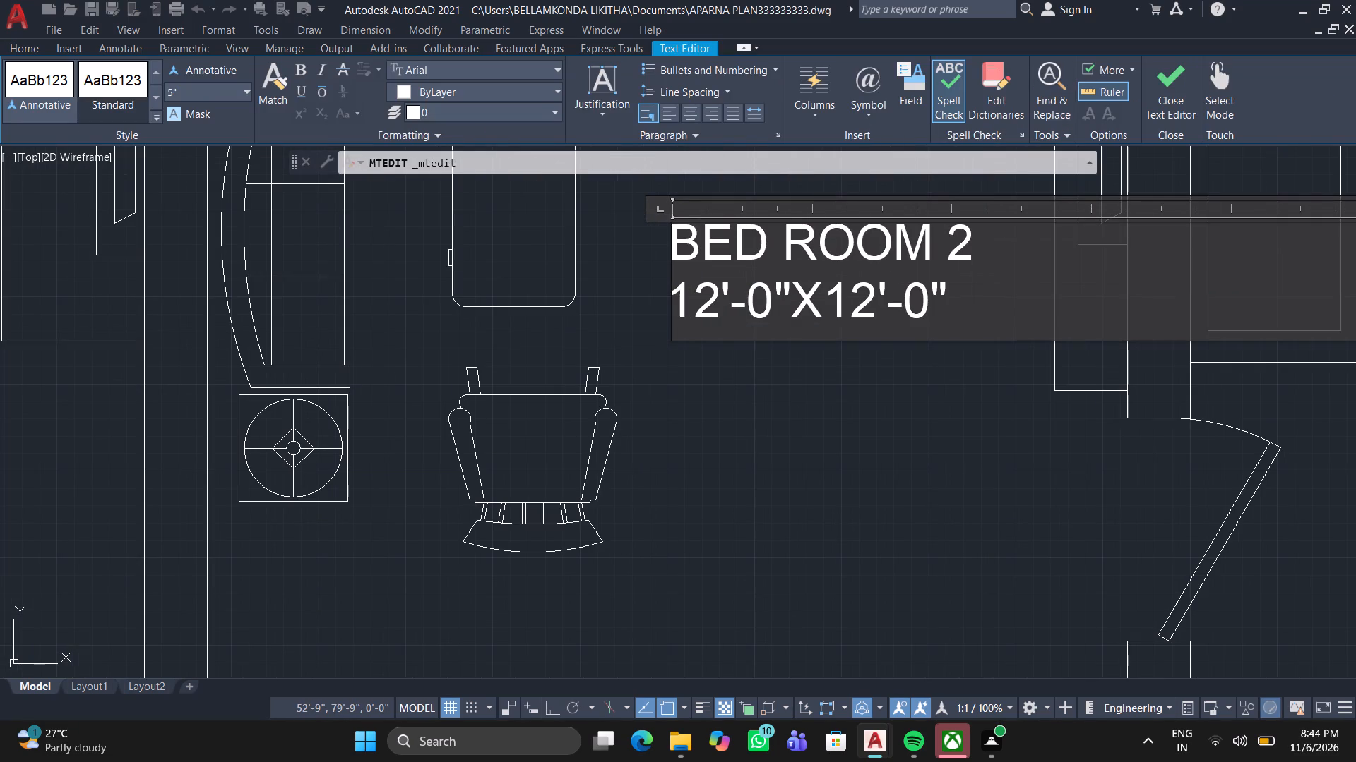
drag(1023, 320, 562, 275)
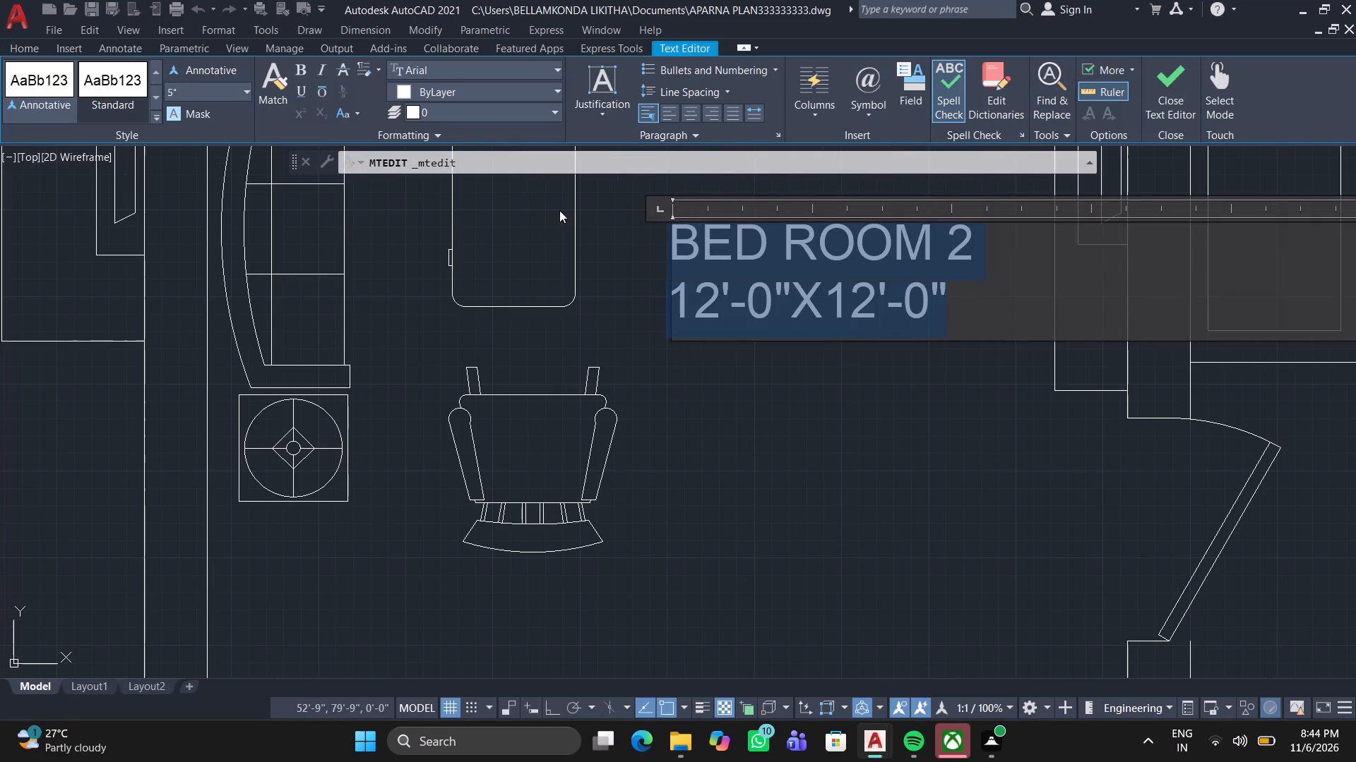
key(F12)
key(BackSpace)
key(l)
text(IVING)
key(Return)
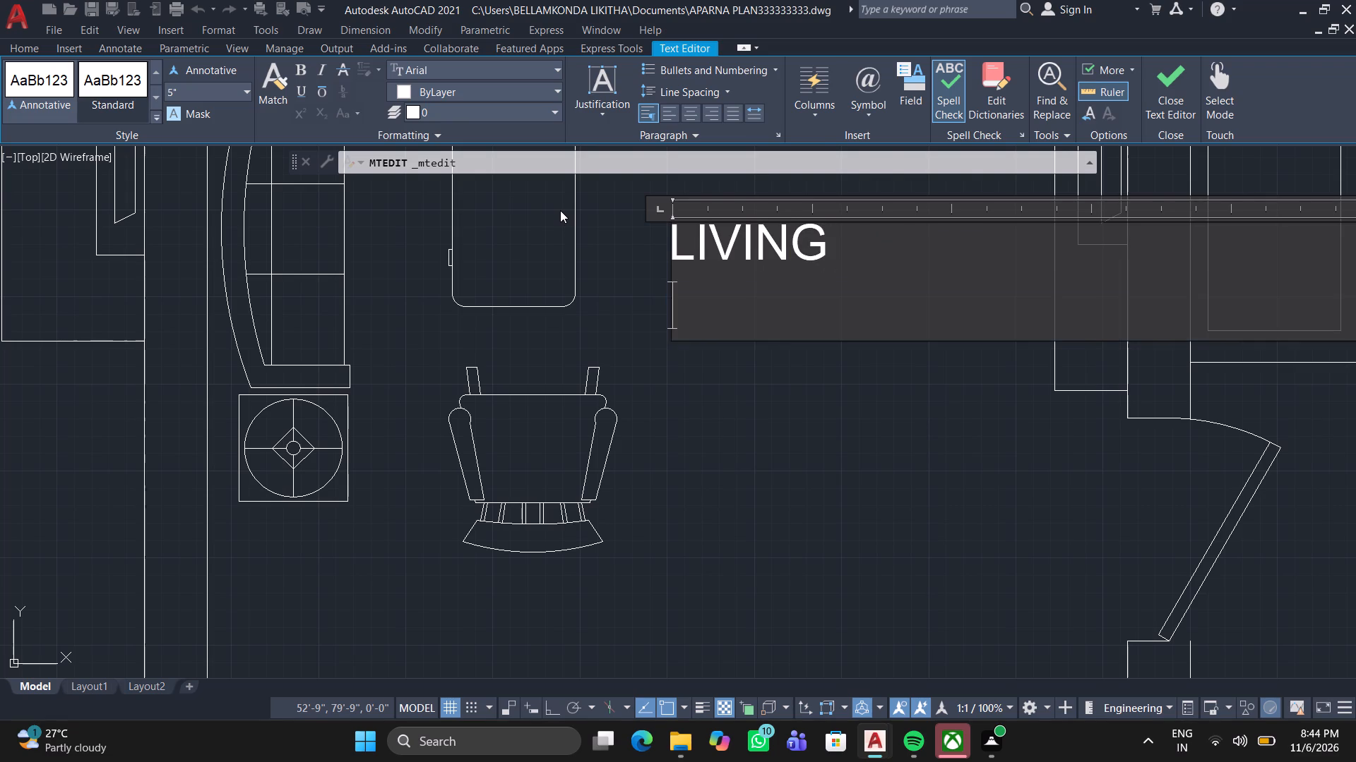
text(11'-0")
key(x)
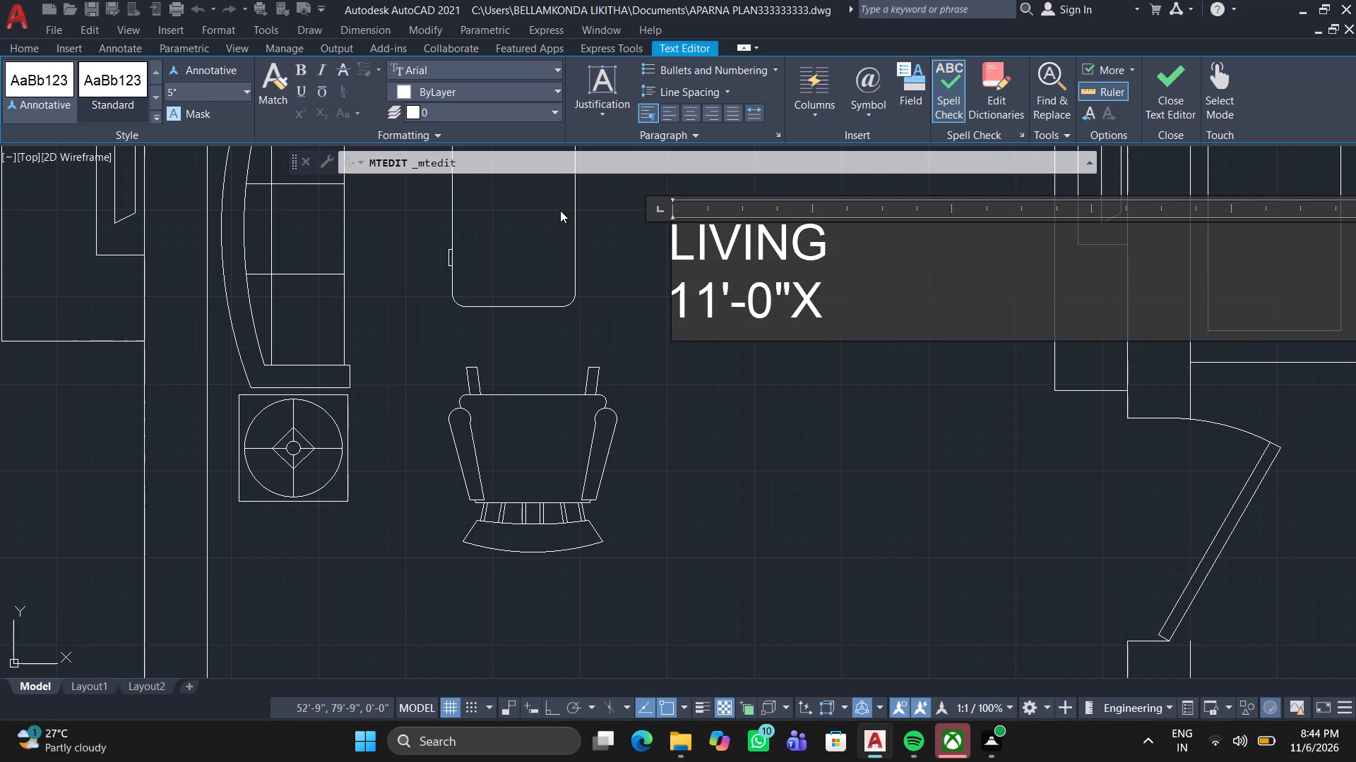
text(11'-0")
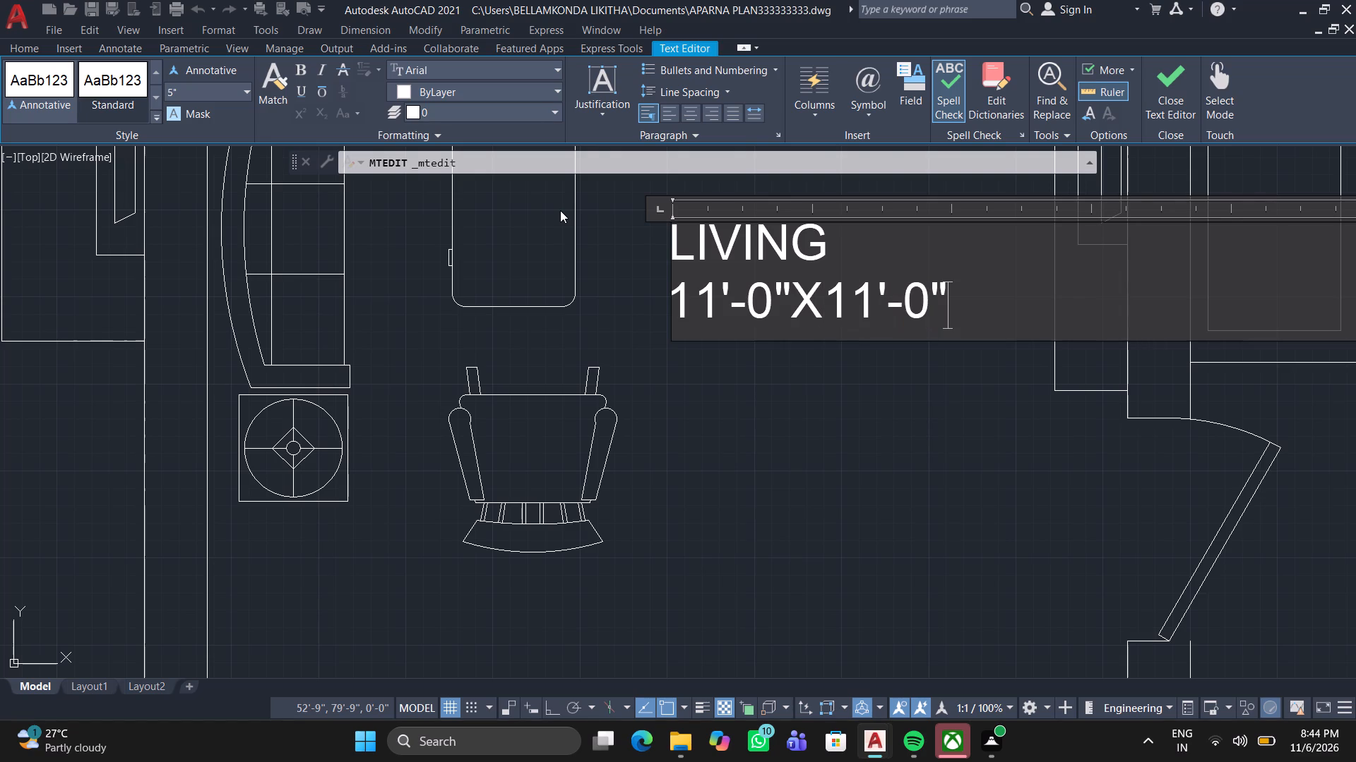
Indent the word LIVING by four spaces above its dimensions and finish editing the label.
key(Up)
key(Left)
key(Left)
key(Left)
key(Left)
key(Left)
key(Left)
key(space)
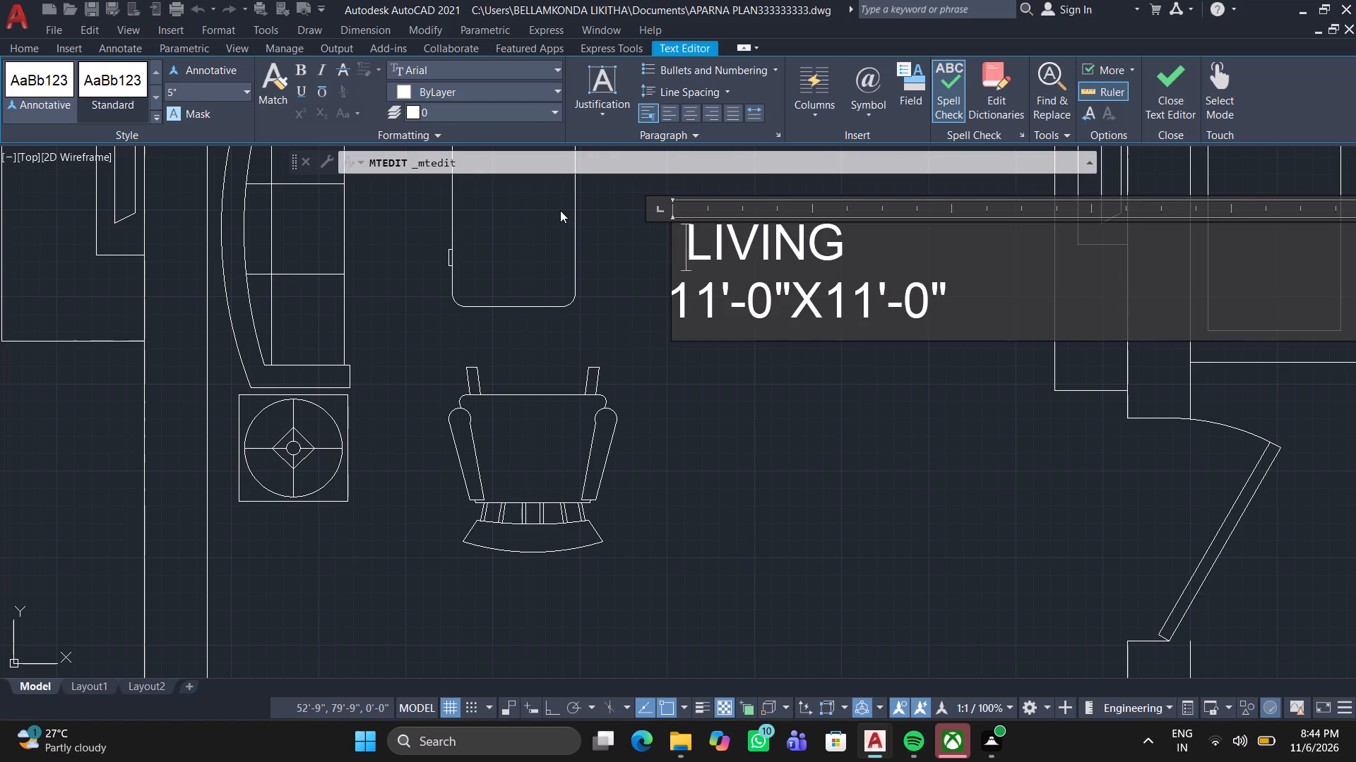
key(space)
key(space)
key(space)
key(Escape)
key(Return)
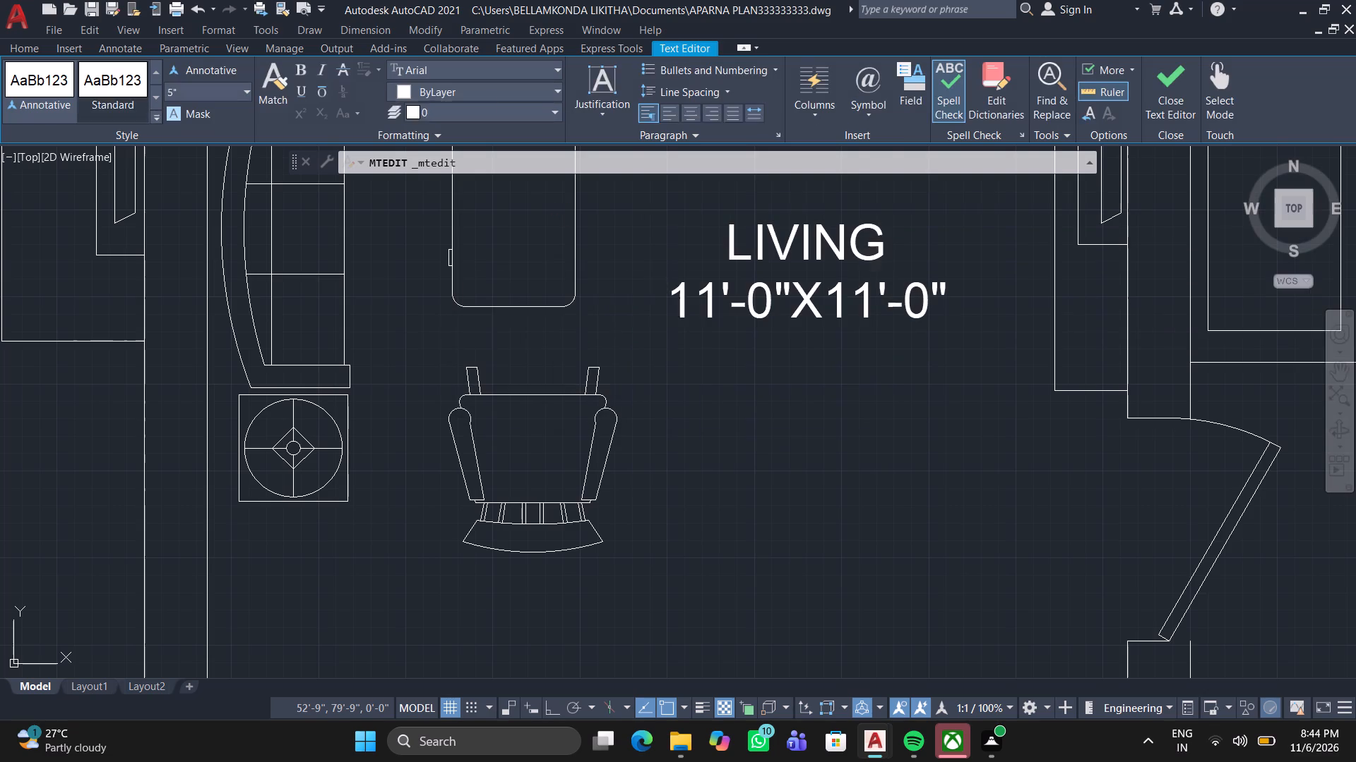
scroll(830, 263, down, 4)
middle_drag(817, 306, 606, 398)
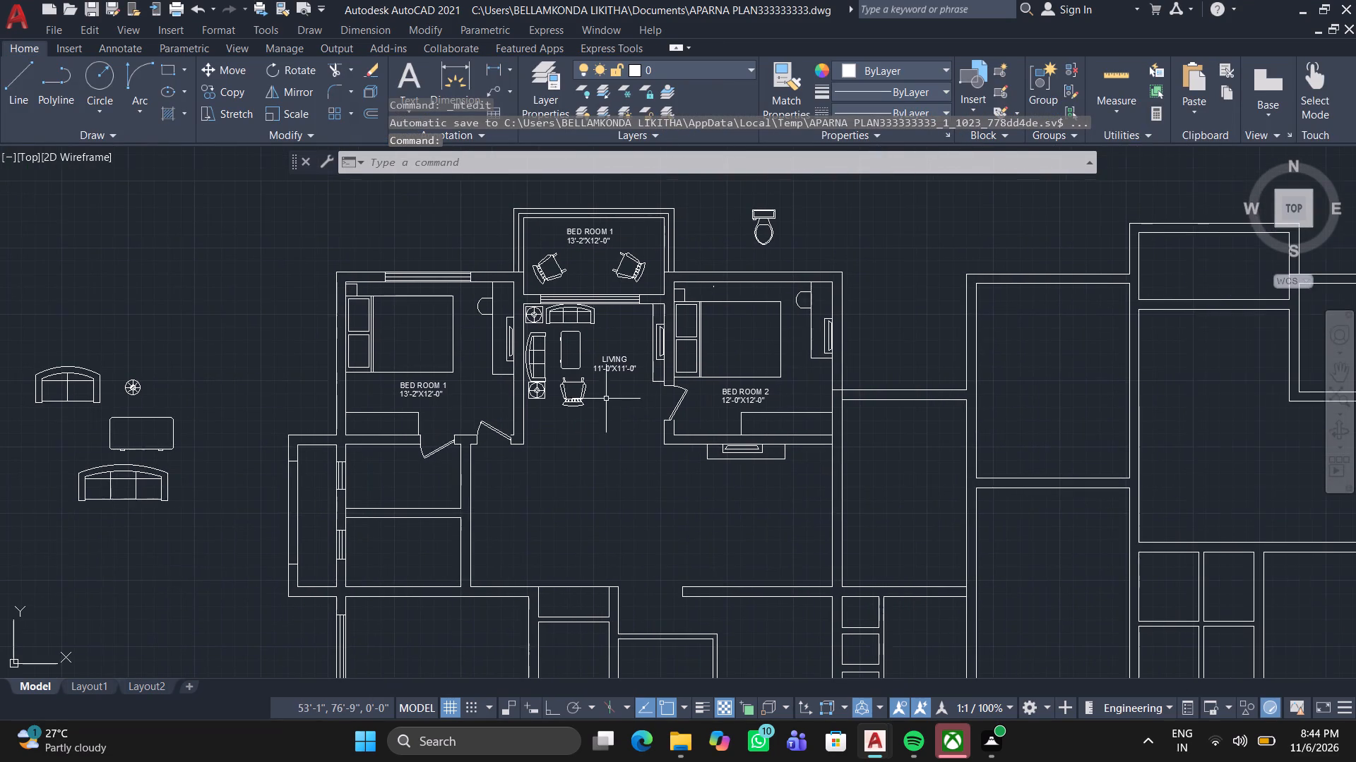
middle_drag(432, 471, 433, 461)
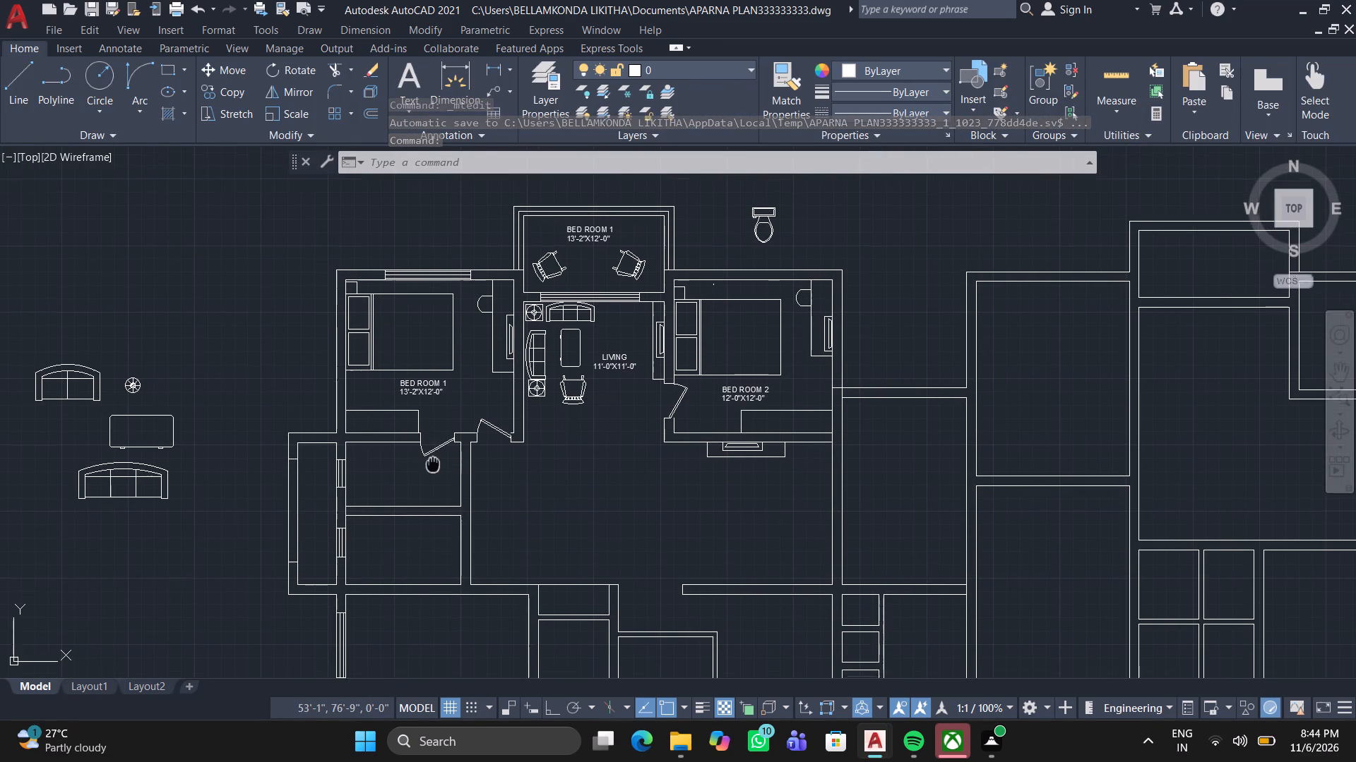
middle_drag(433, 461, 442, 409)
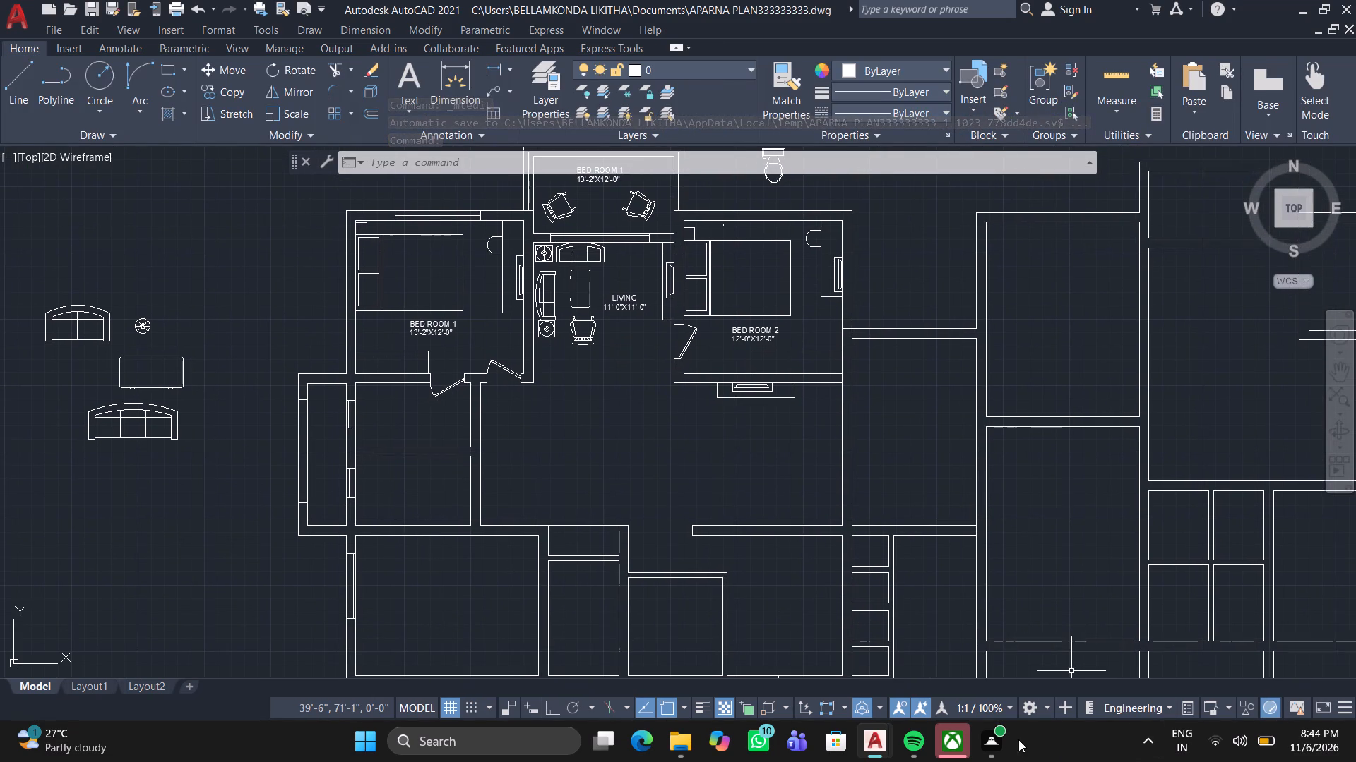